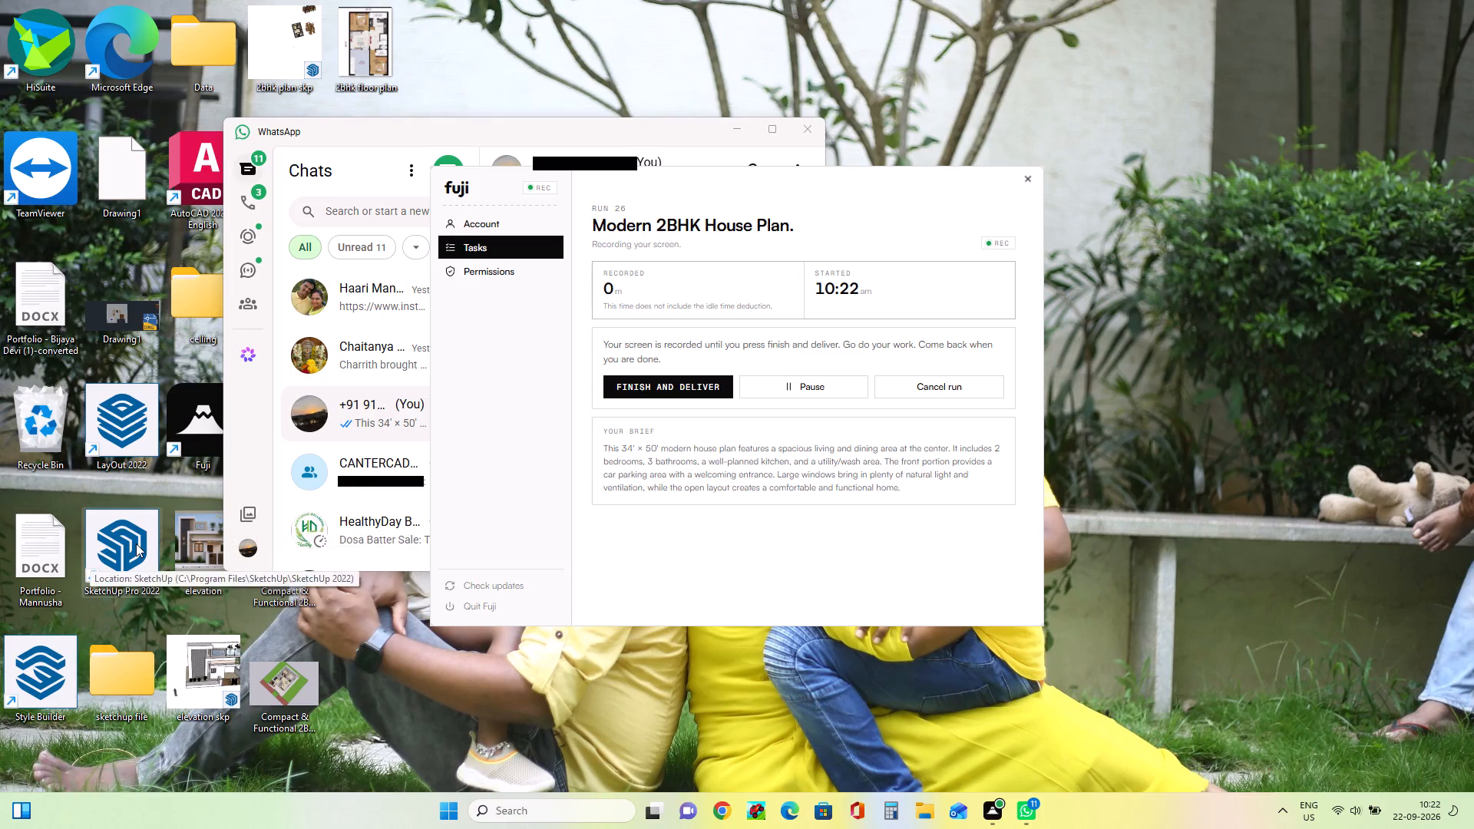
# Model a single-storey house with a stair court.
# Launch SketchUp Pro 2022 and start a new model from the Simple template in inches.
pyautogui.tripleClick(136, 543)
pyautogui.click(137, 543)
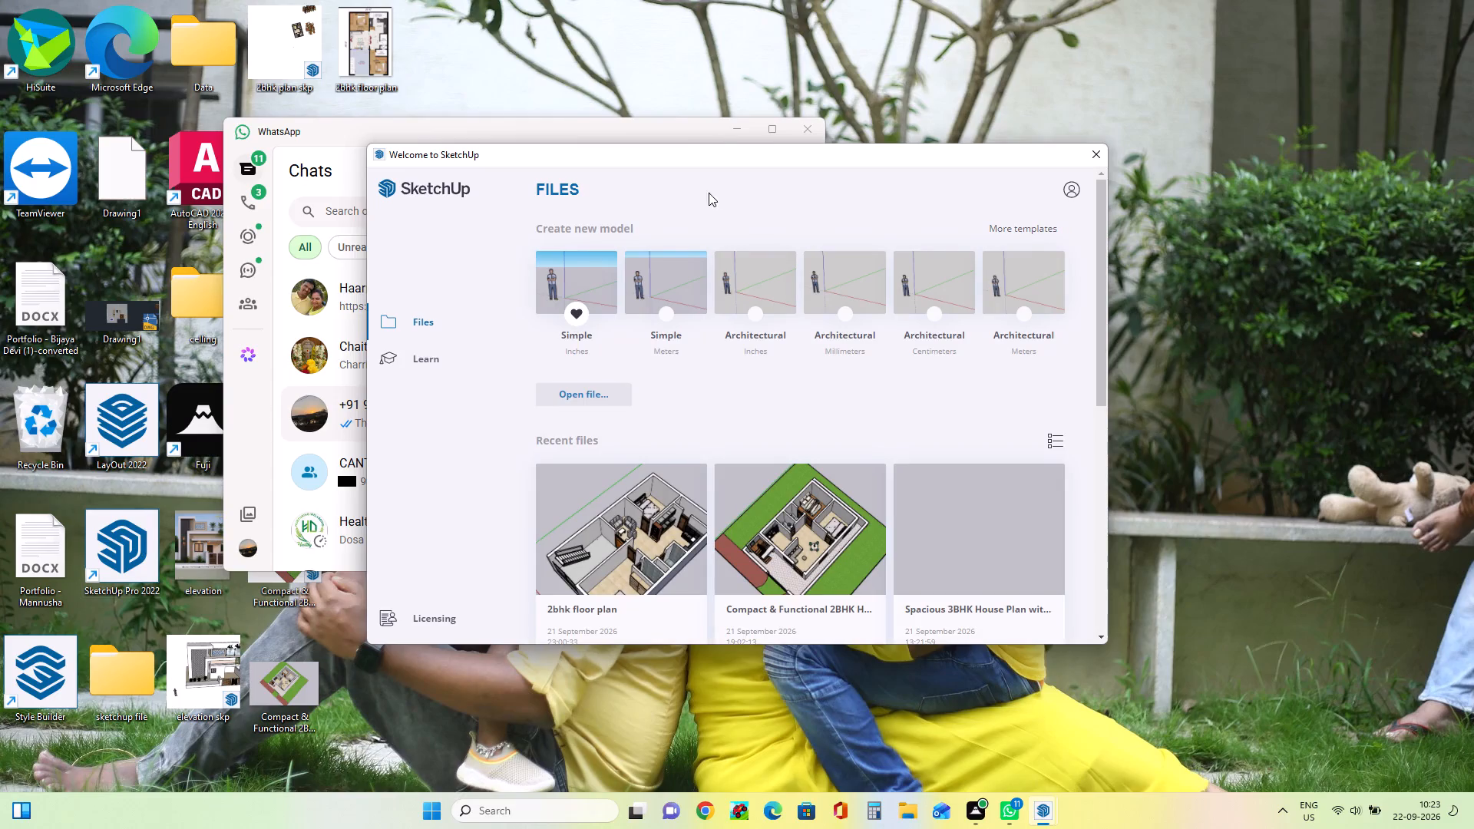
pyautogui.click(591, 288)
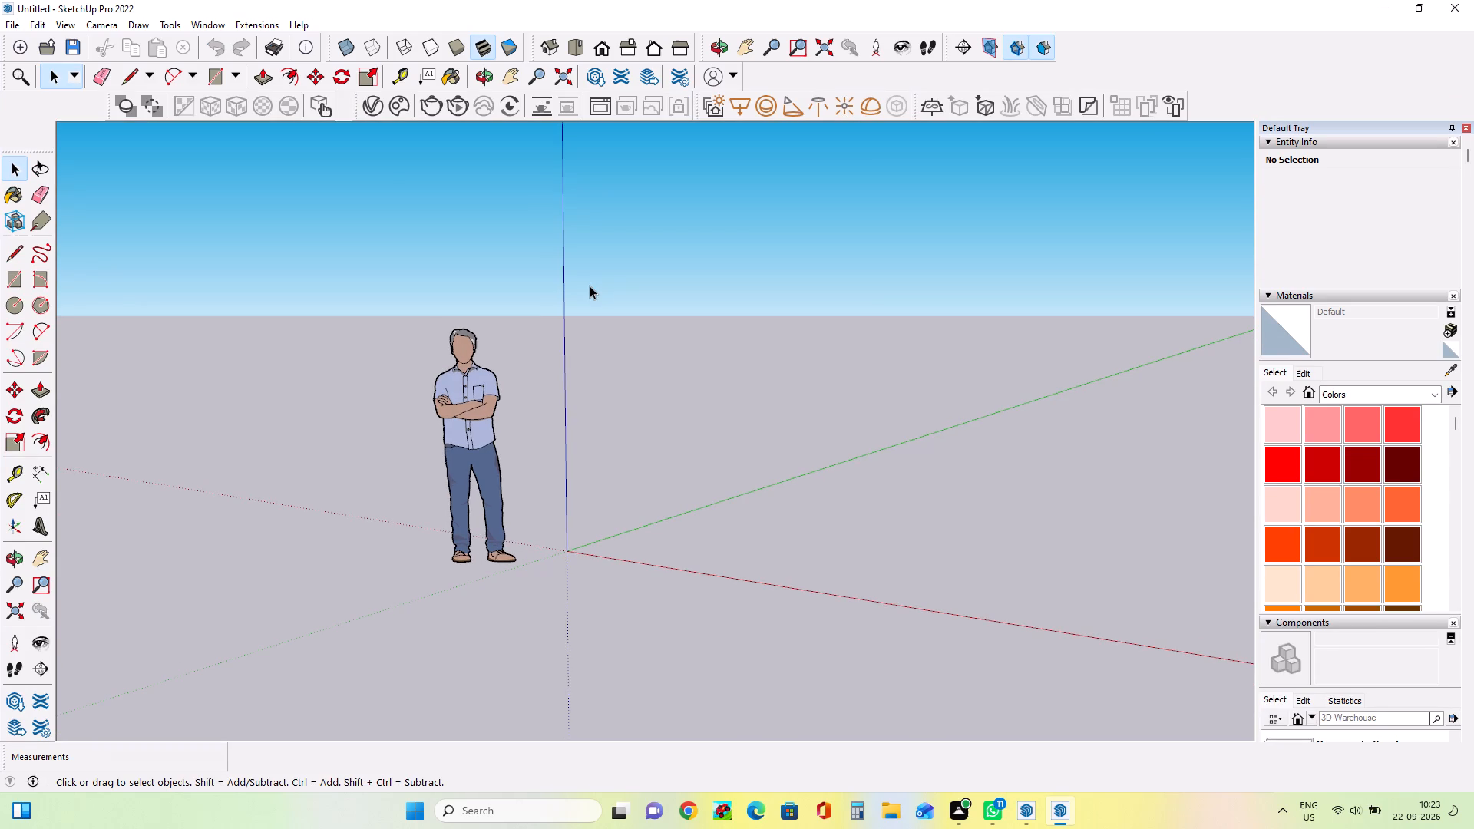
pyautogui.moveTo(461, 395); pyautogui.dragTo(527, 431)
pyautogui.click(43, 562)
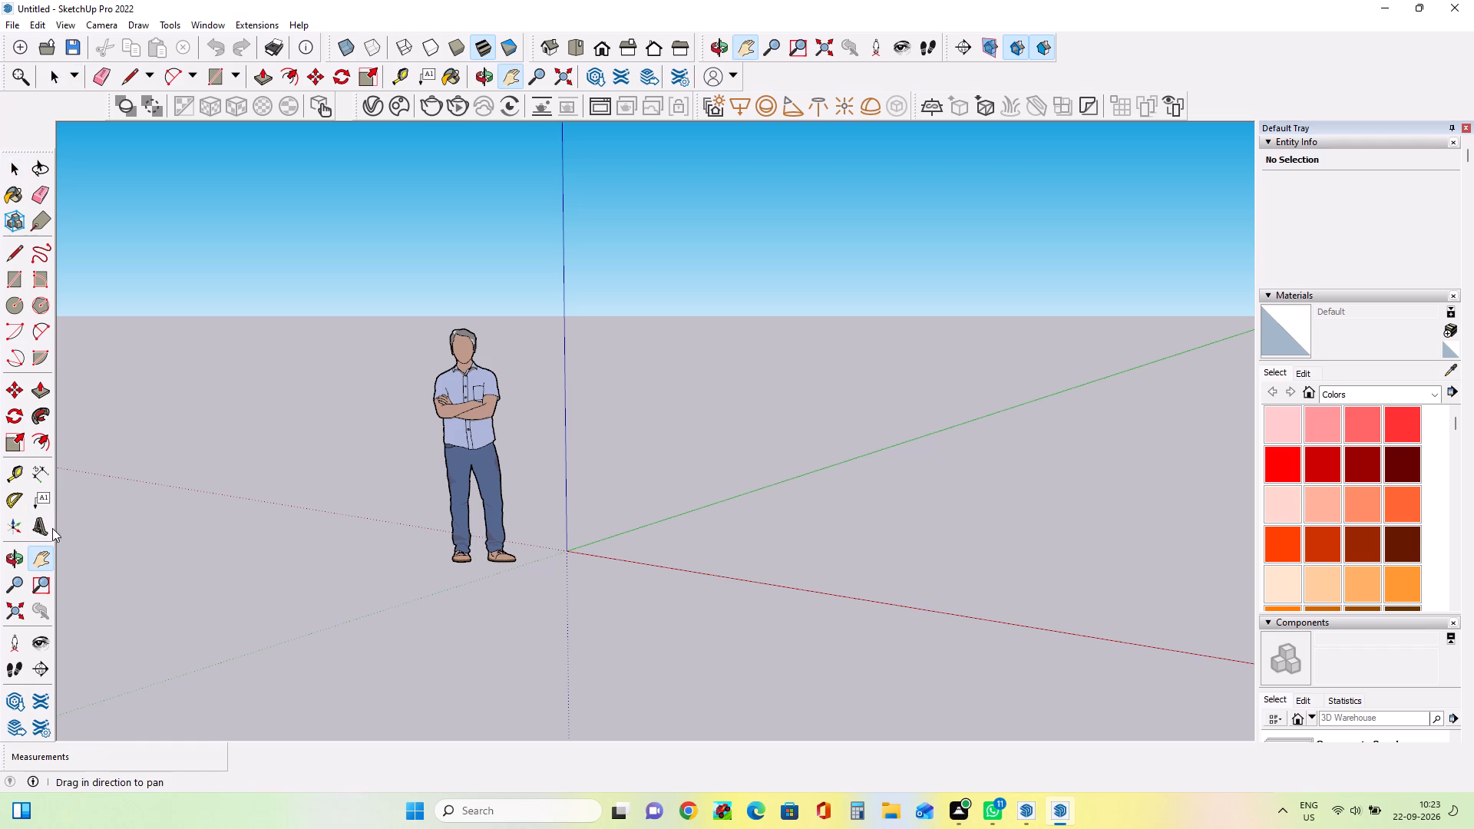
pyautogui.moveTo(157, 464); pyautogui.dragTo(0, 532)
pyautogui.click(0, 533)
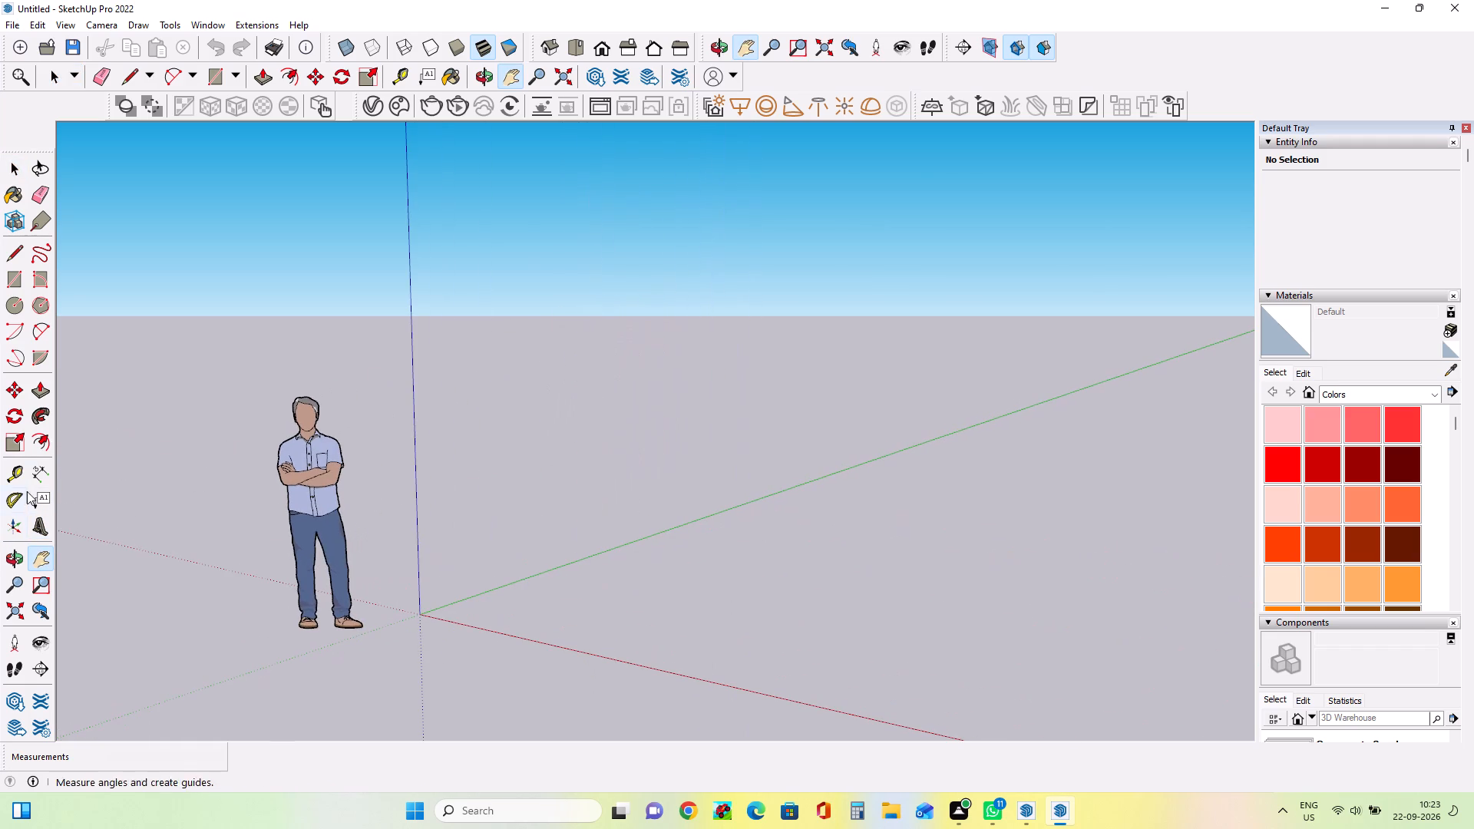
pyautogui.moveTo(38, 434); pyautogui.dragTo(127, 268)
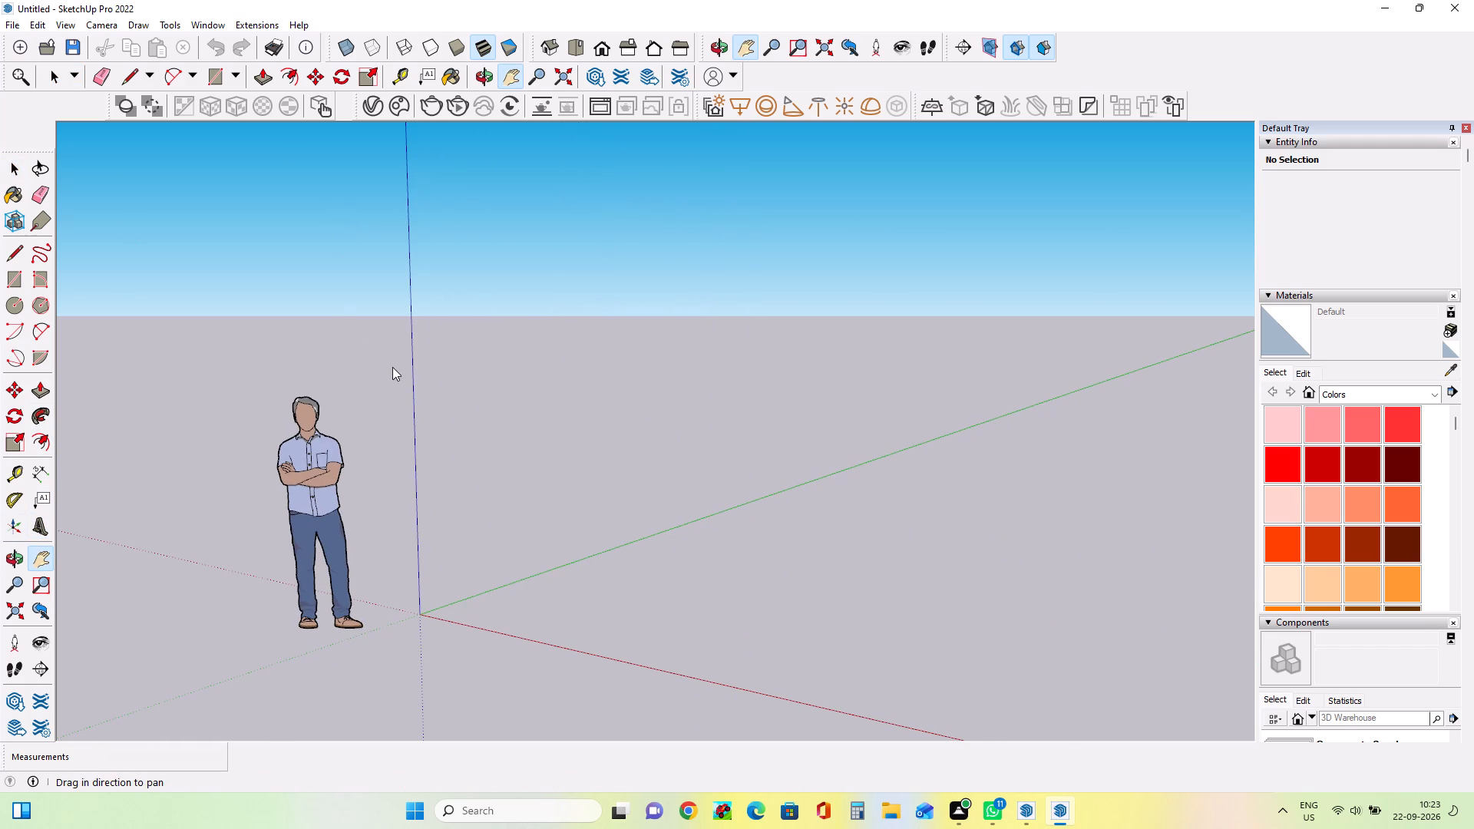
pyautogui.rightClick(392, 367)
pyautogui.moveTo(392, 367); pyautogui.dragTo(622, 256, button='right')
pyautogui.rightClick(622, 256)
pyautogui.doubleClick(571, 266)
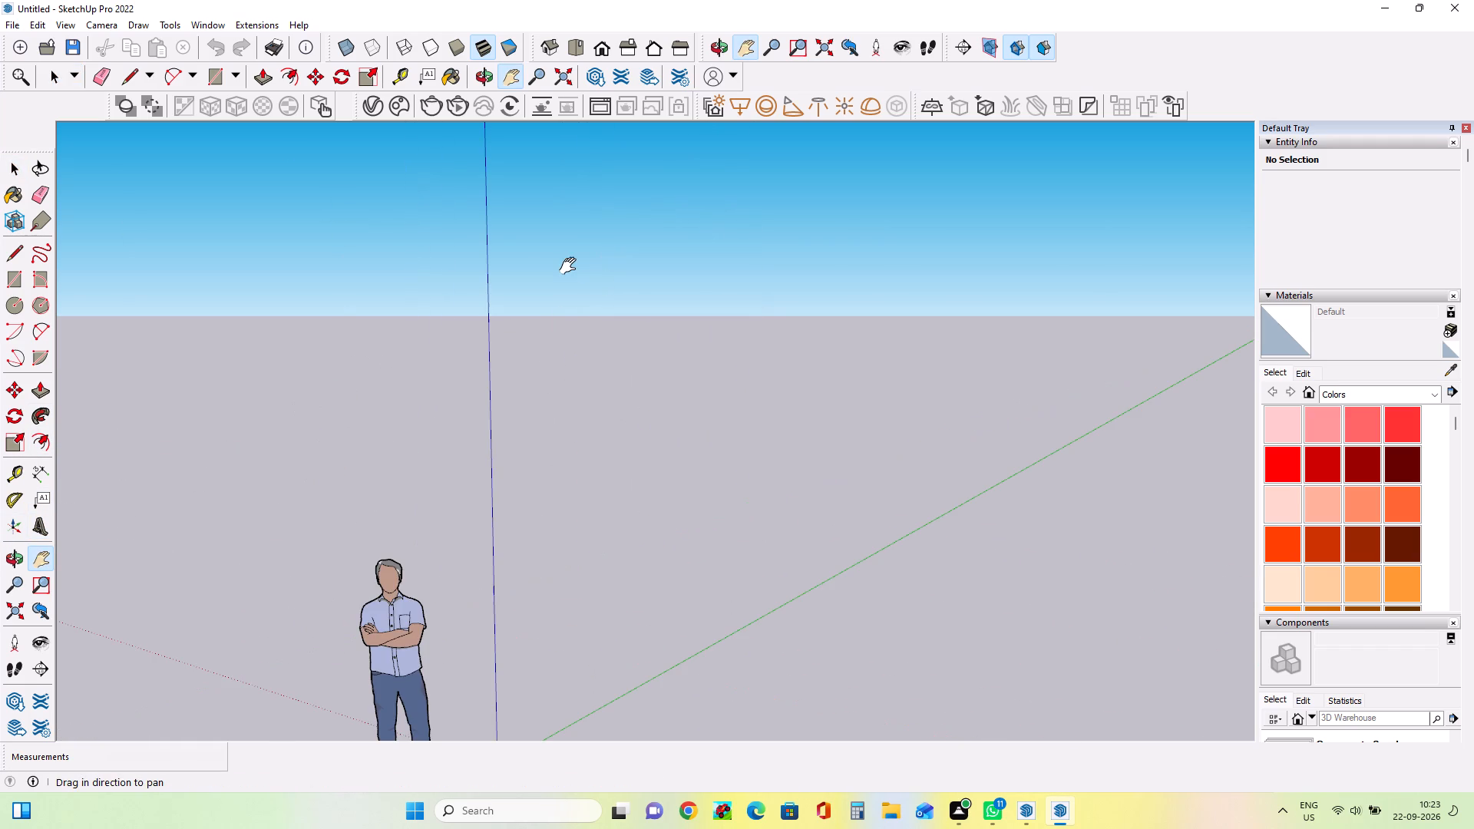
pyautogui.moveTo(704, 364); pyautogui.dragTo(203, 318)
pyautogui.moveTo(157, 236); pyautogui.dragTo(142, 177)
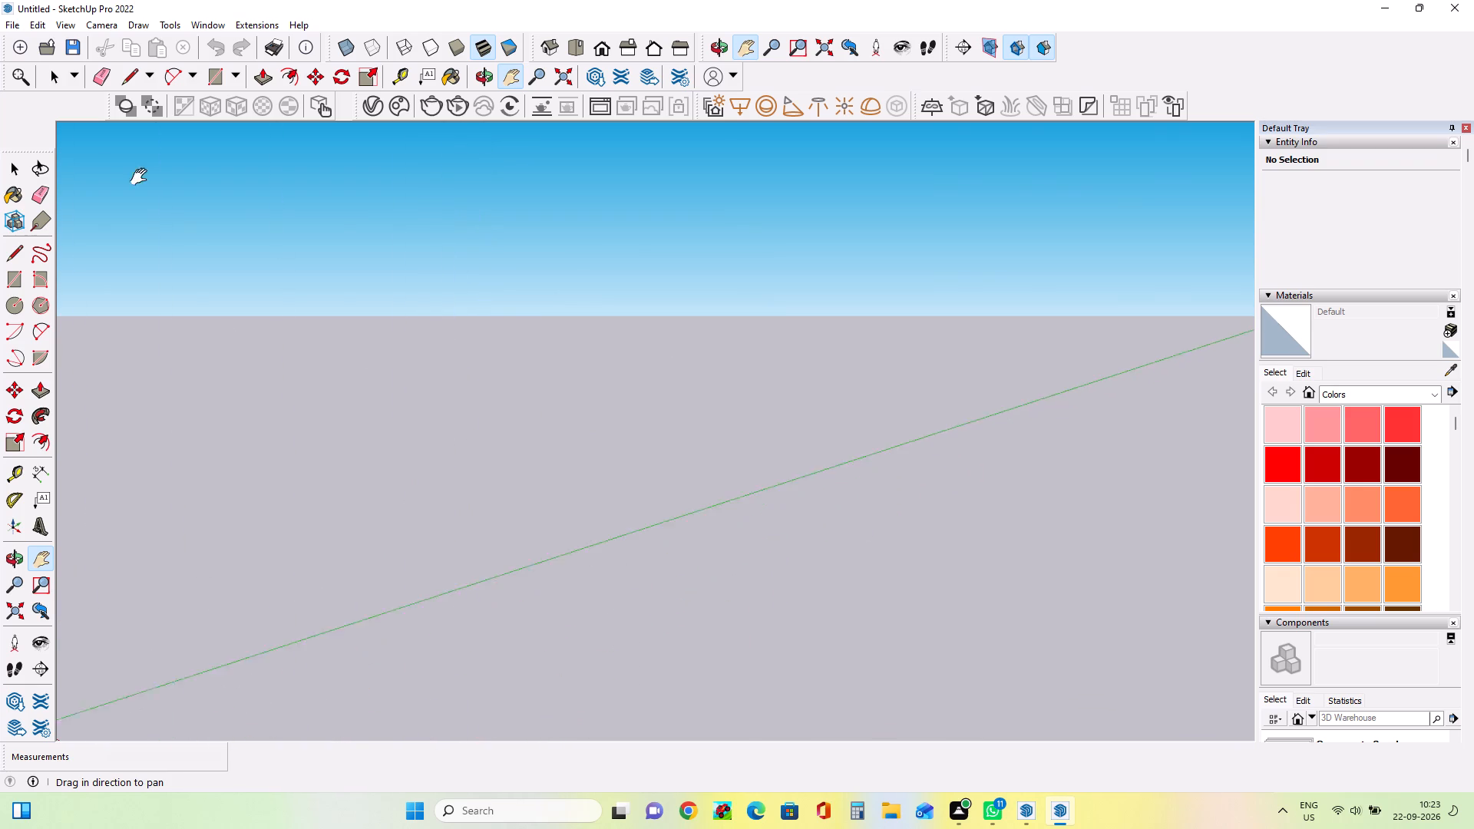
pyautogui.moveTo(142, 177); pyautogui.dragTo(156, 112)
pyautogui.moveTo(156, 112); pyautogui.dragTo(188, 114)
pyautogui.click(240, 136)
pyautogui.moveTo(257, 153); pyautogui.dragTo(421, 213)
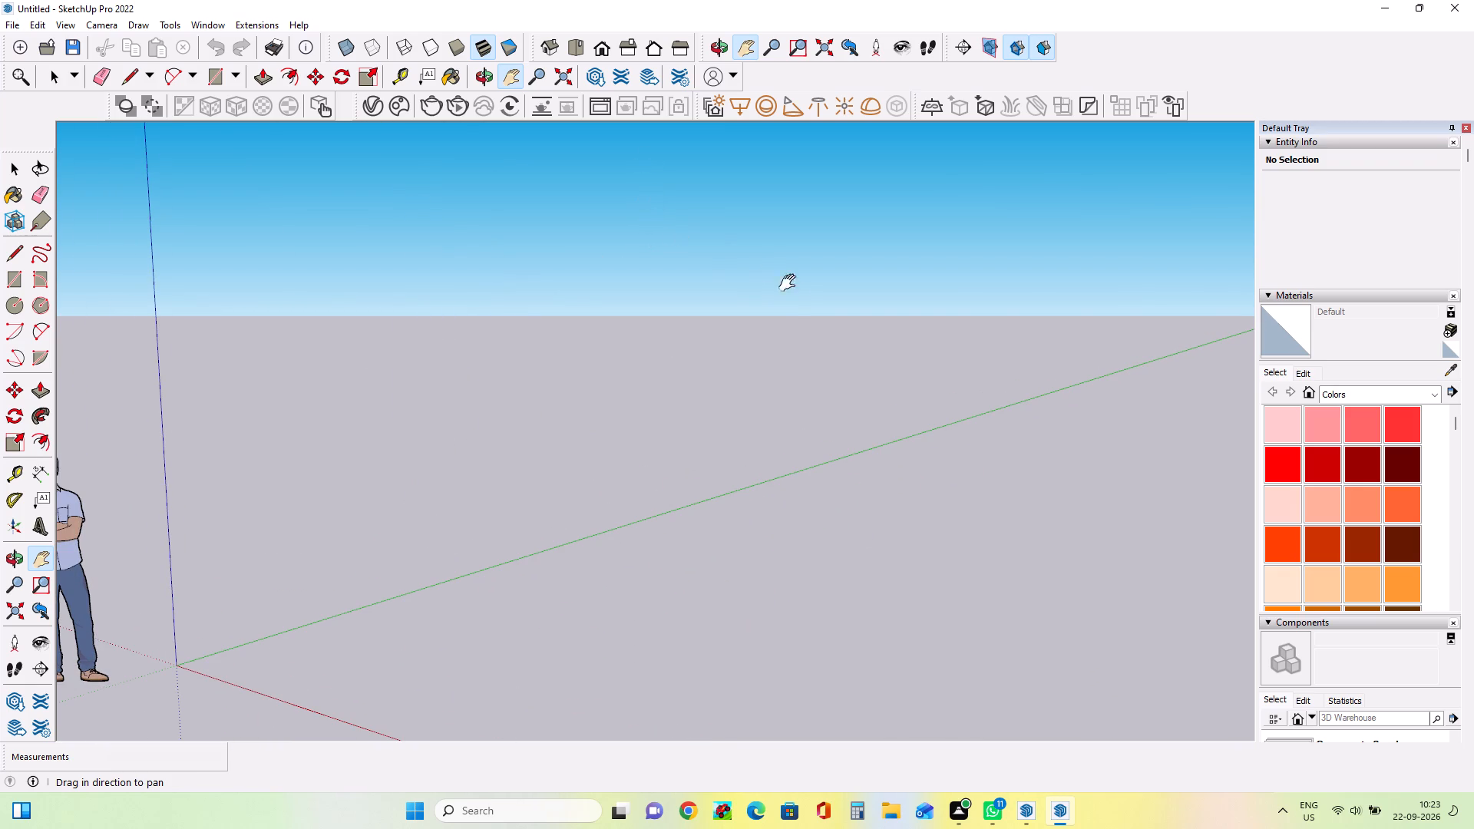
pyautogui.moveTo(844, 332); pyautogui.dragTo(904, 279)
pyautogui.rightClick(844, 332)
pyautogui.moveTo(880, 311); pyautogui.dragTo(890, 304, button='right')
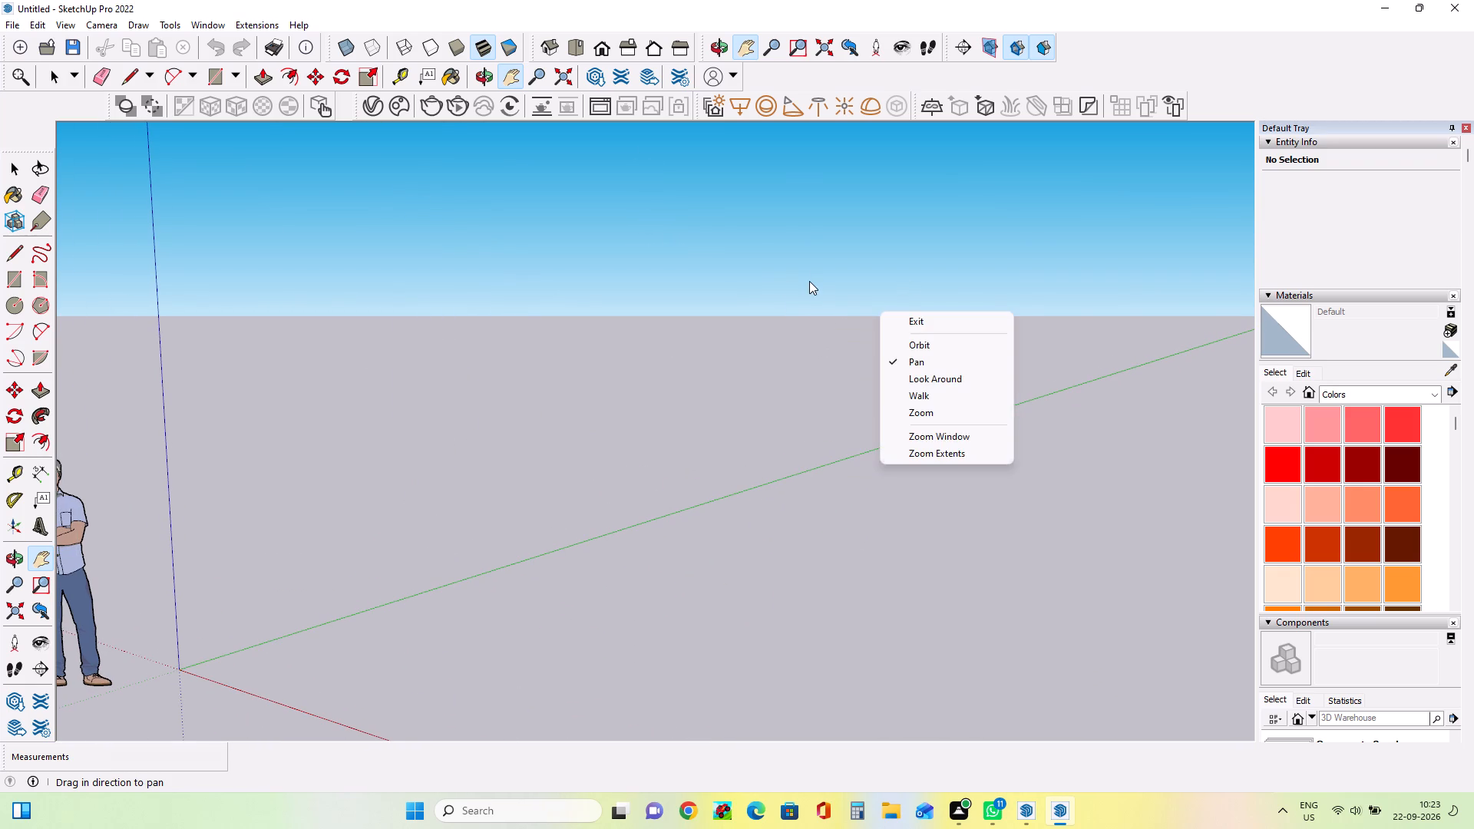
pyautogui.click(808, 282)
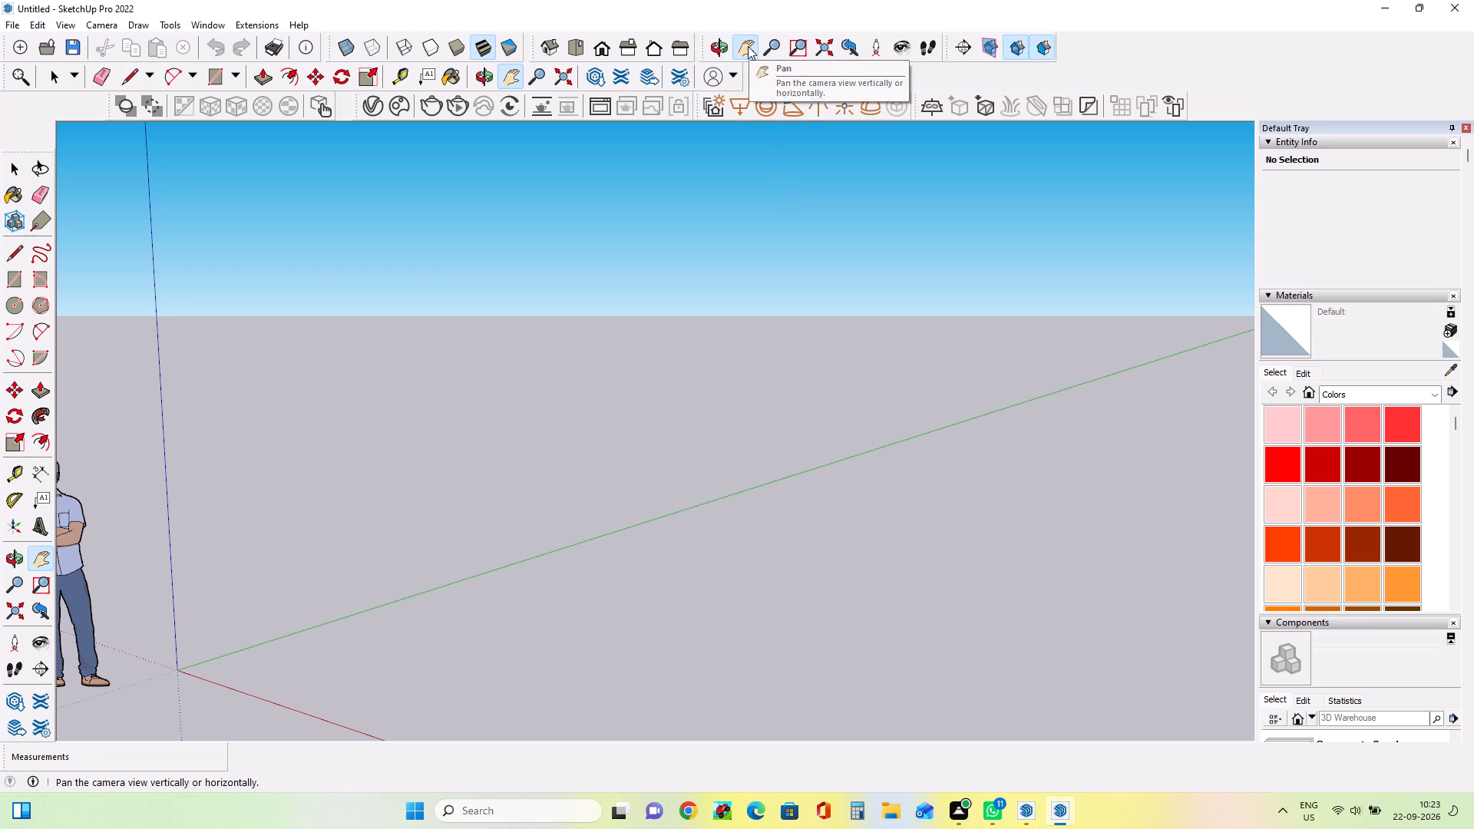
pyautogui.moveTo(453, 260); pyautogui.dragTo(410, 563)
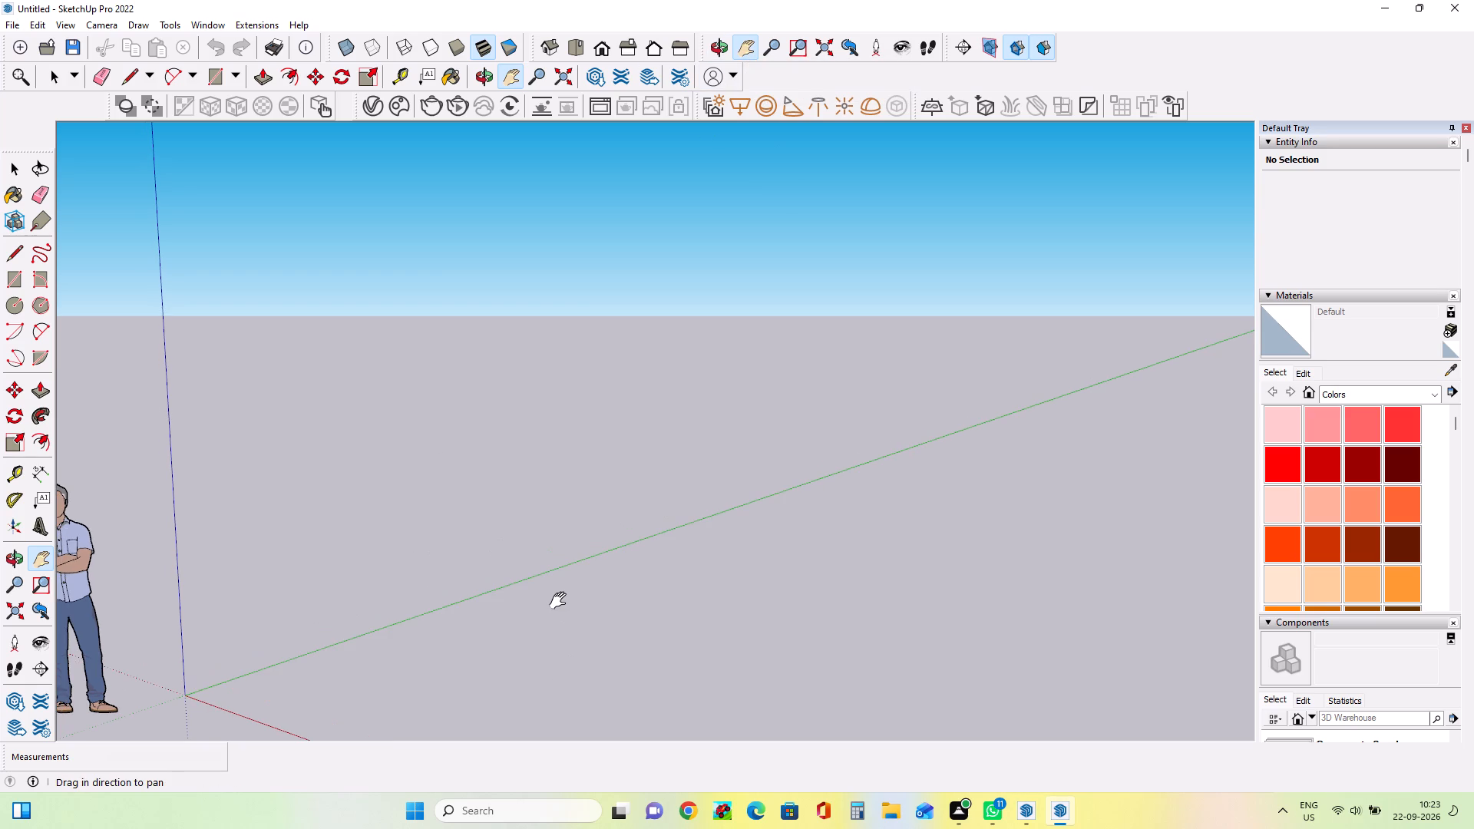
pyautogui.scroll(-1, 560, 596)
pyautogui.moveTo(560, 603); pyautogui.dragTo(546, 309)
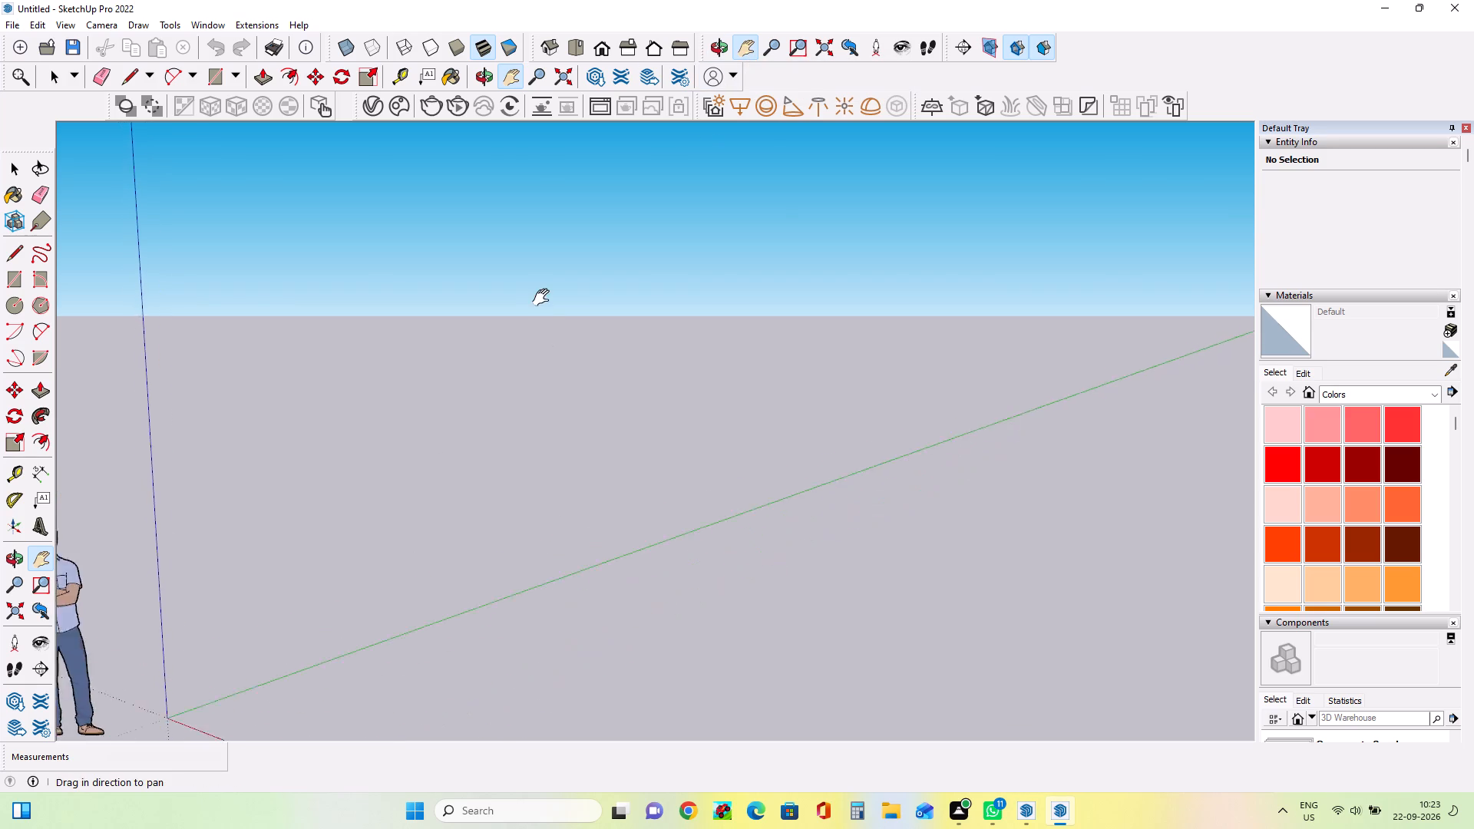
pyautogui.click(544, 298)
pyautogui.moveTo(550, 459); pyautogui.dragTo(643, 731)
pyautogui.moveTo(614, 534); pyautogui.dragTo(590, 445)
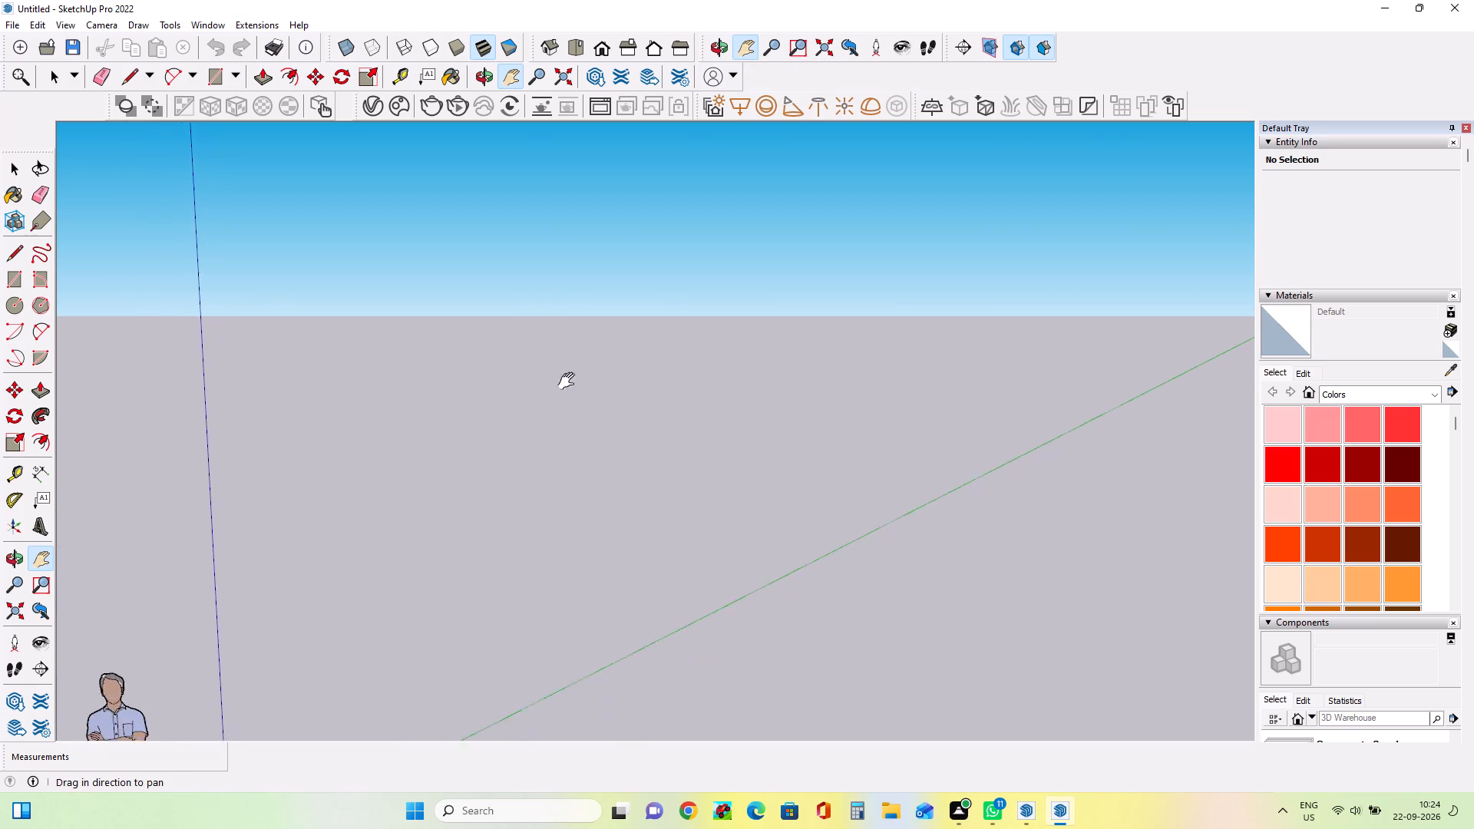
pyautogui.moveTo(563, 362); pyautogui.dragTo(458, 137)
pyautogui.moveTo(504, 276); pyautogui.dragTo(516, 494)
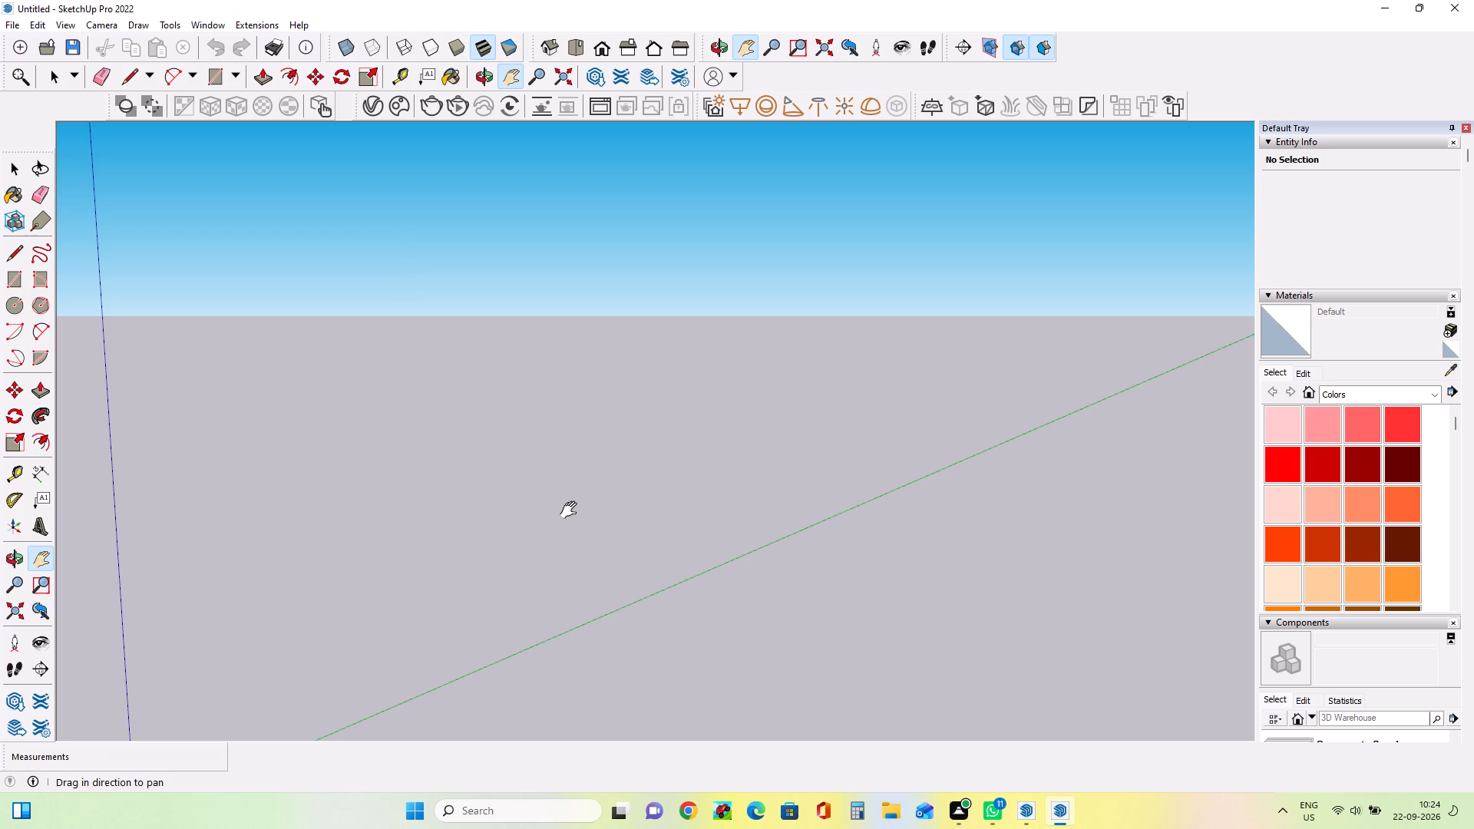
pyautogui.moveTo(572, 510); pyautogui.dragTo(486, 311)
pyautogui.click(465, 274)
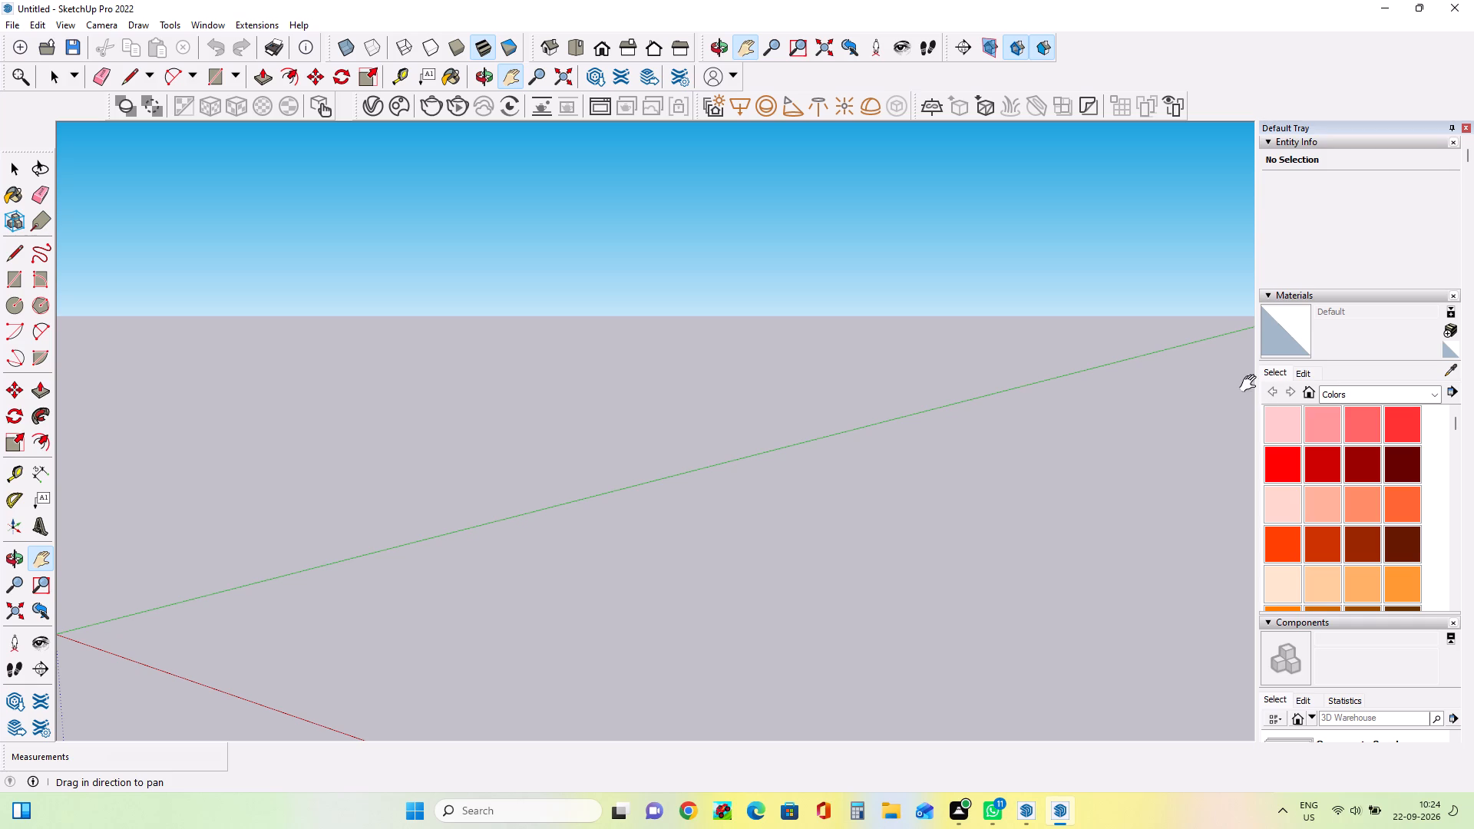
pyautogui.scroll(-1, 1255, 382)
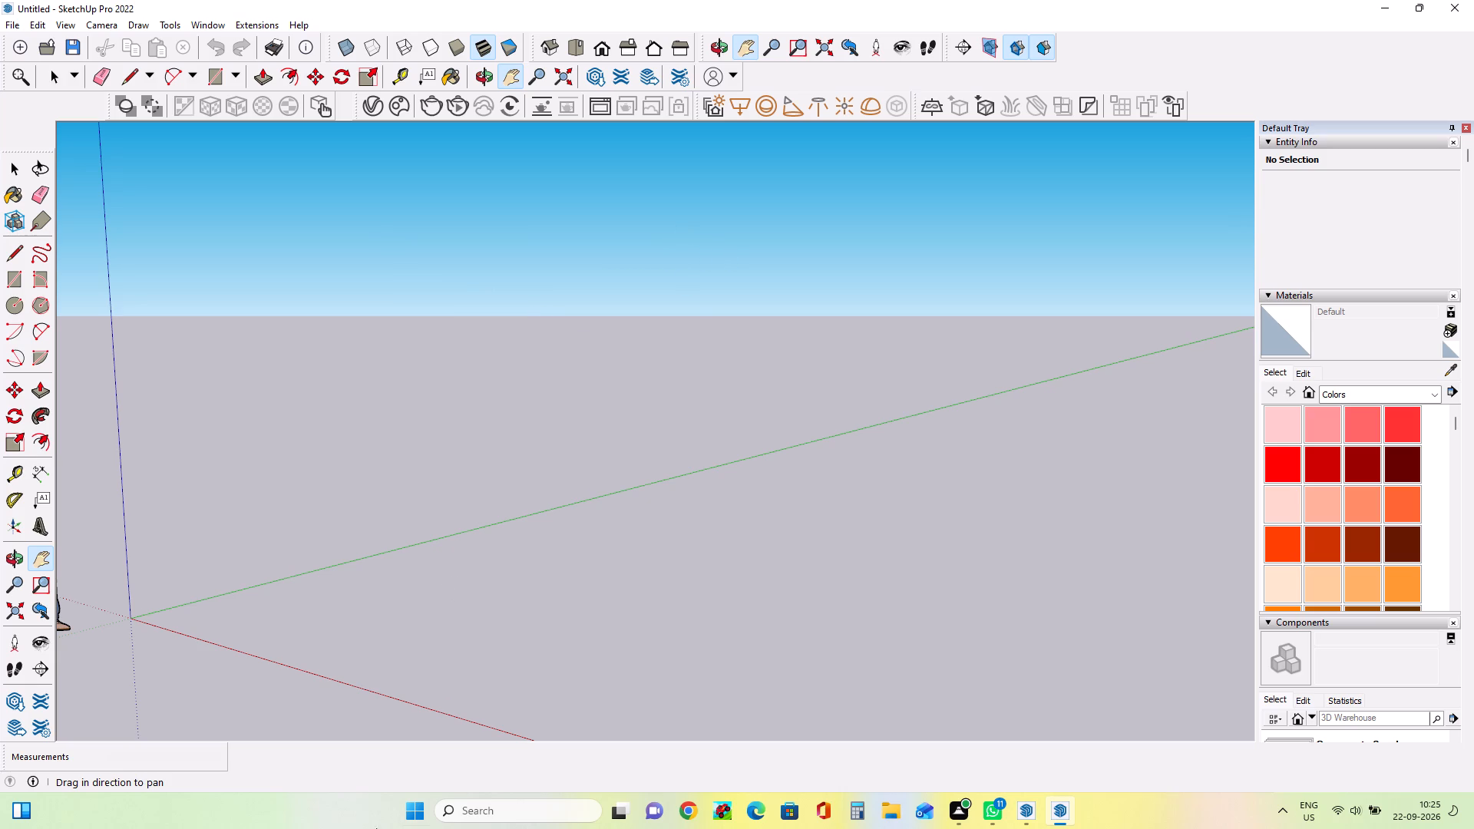
# Draw a 34' by 50' rectangle on the ground plane between the red and green axes as the house outline.
pyautogui.moveTo(491, 512); pyautogui.dragTo(864, 560, button='middle')
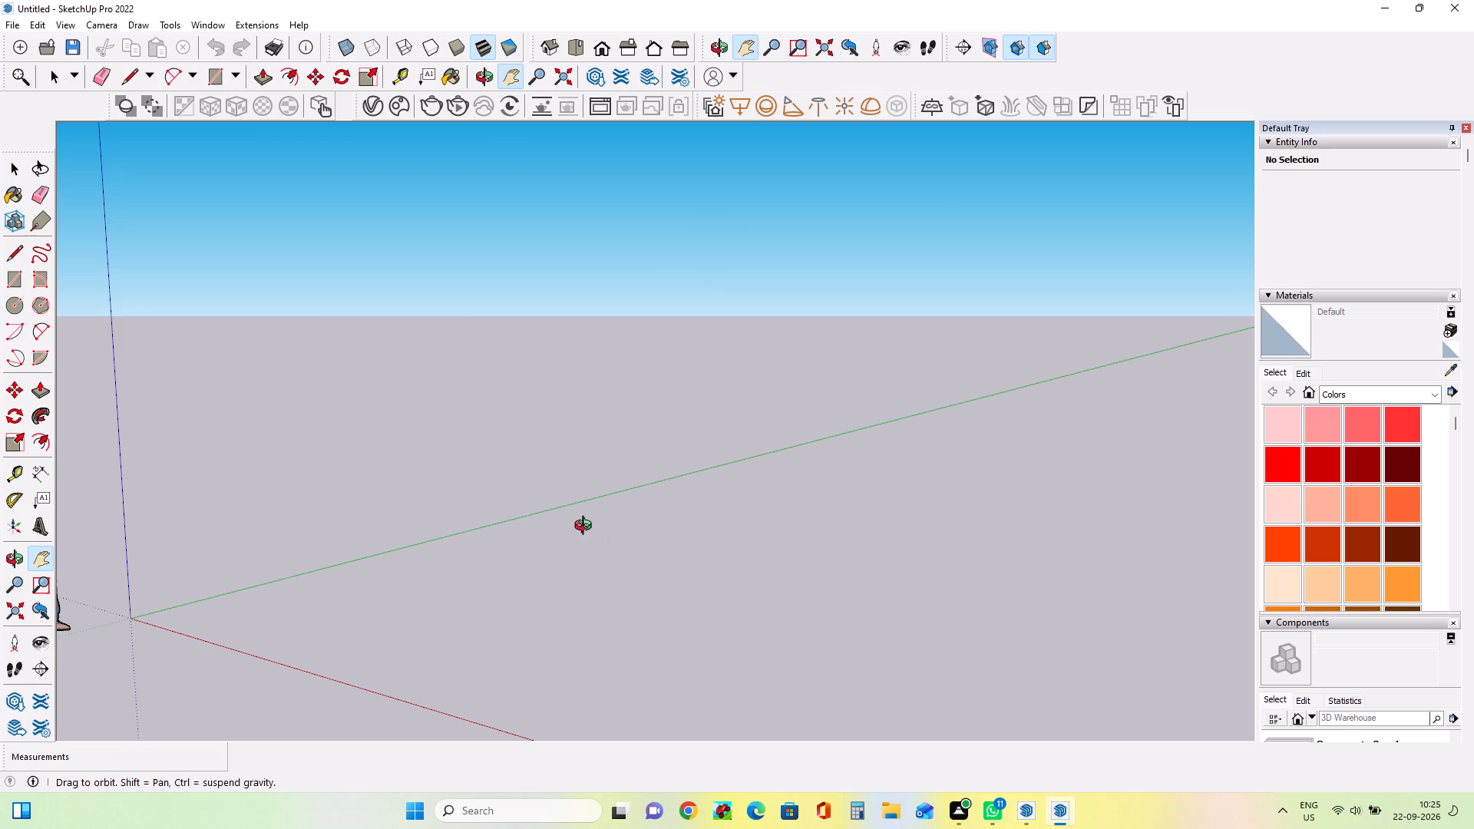
pyautogui.moveTo(587, 527); pyautogui.dragTo(933, 582, button='middle')
pyautogui.moveTo(852, 540); pyautogui.dragTo(402, 428, button='middle')
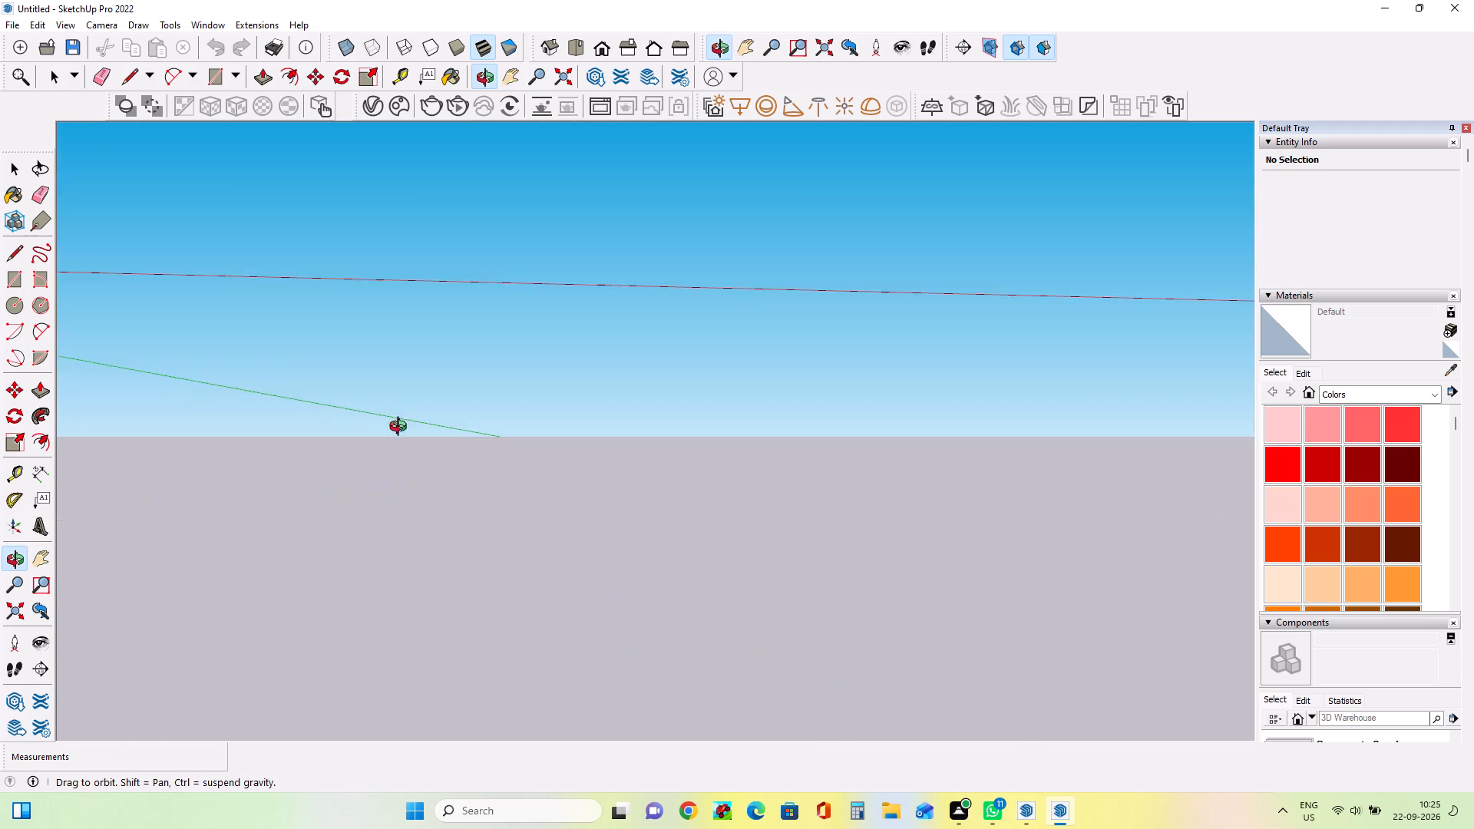
pyautogui.moveTo(402, 428); pyautogui.dragTo(478, 481, button='middle')
pyautogui.scroll(-5, 478, 481)
pyautogui.scroll(-10, 615, 441)
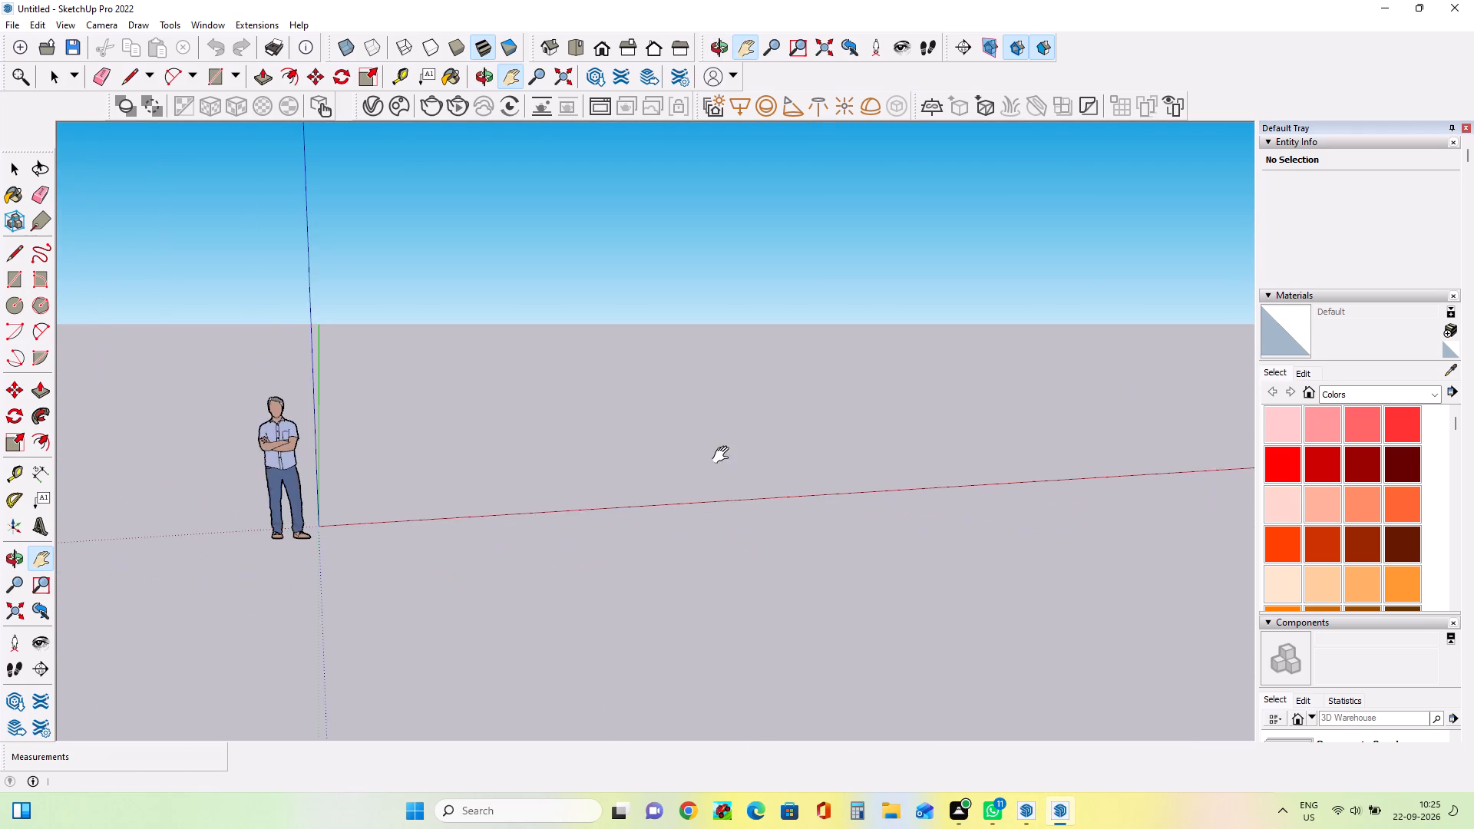
pyautogui.moveTo(725, 455); pyautogui.dragTo(623, 596, button='middle')
pyautogui.moveTo(707, 493); pyautogui.dragTo(523, 657)
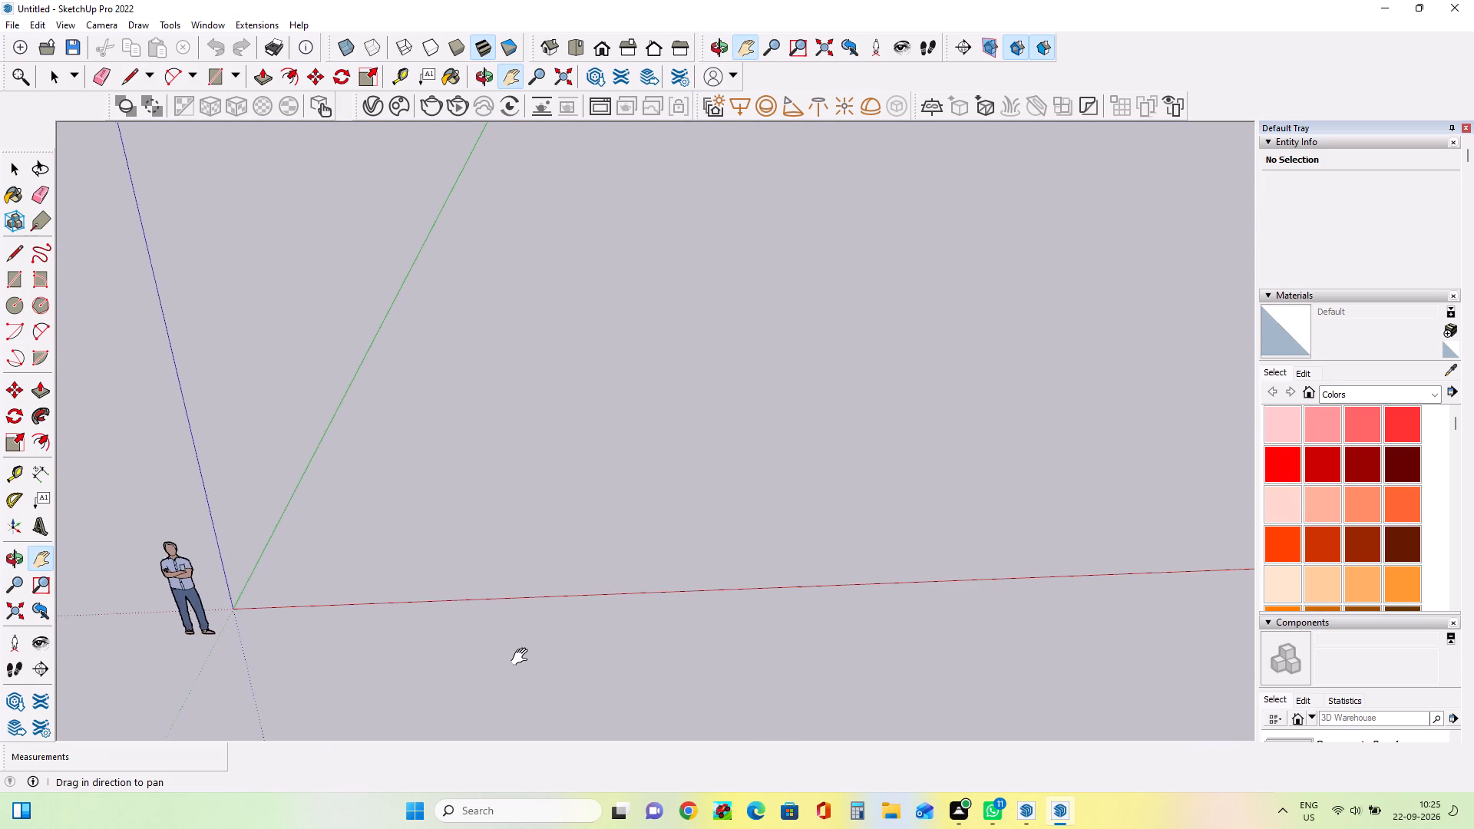
pyautogui.moveTo(523, 657); pyautogui.dragTo(523, 660)
pyautogui.moveTo(779, 629); pyautogui.dragTo(808, 608, button='middle')
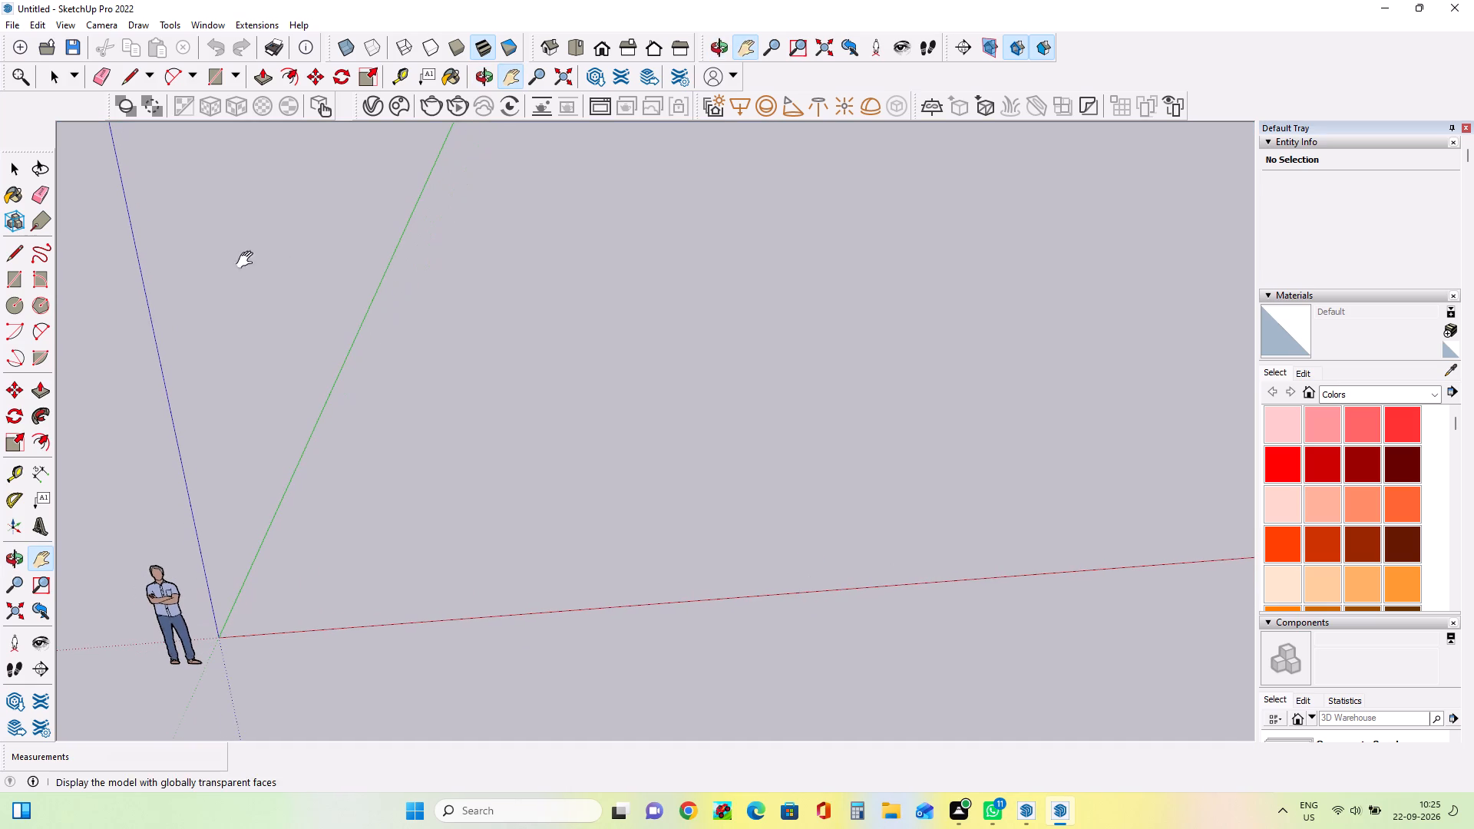
pyautogui.click(17, 288)
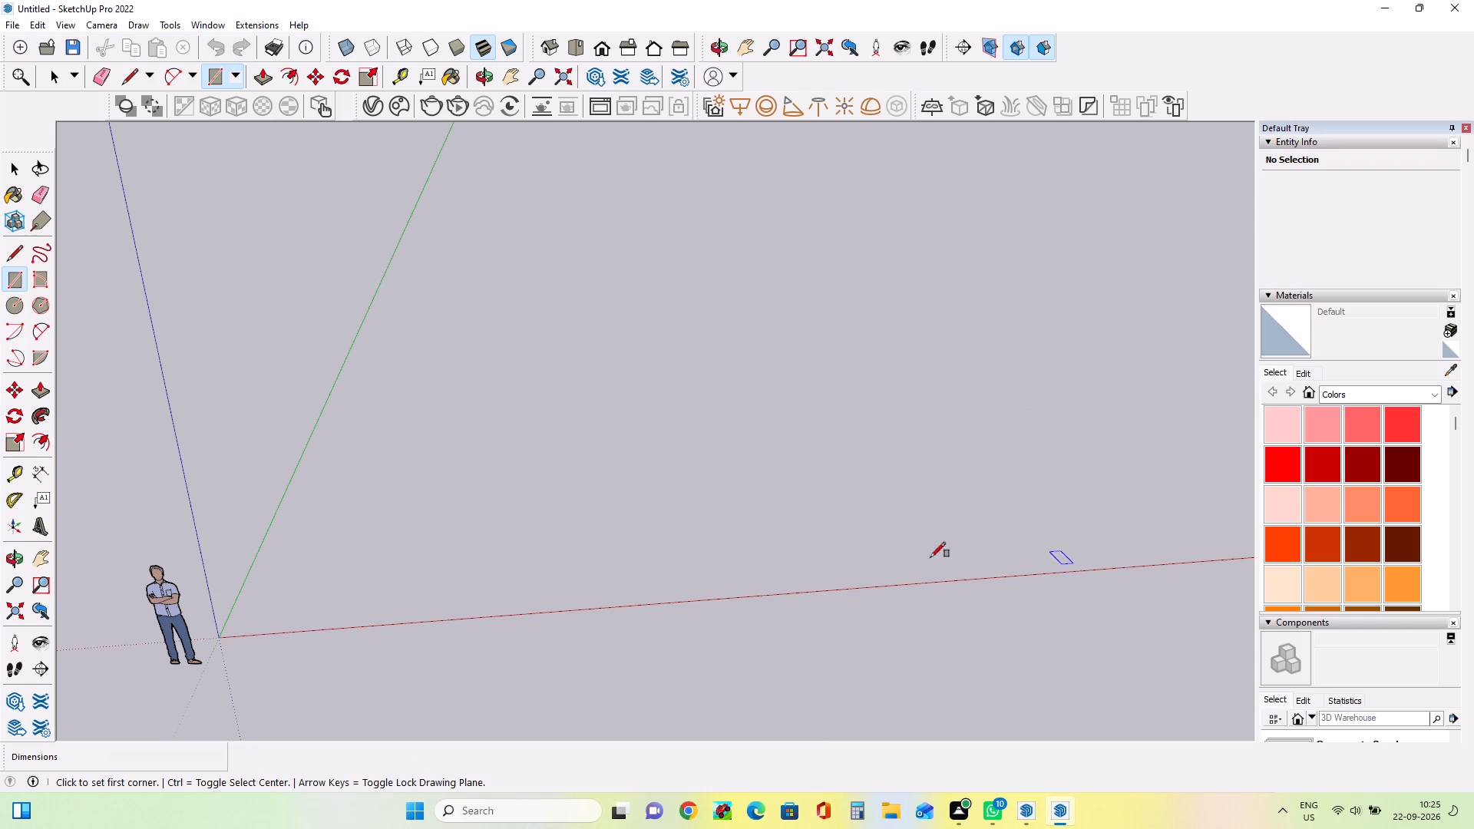
pyautogui.doubleClick(524, 238)
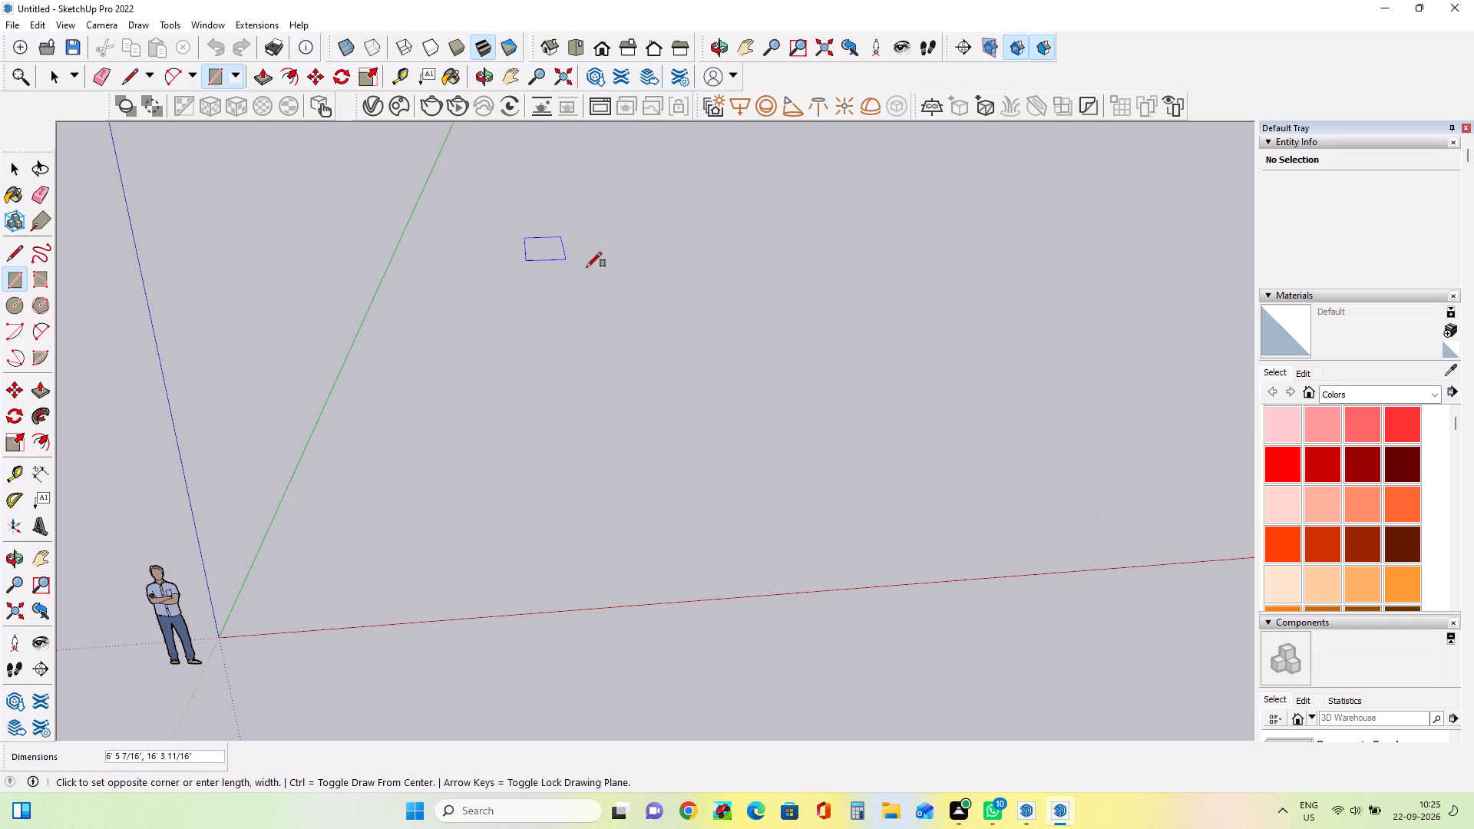
pyautogui.write('34')
pyautogui.press("'")
pyautogui.press(',')
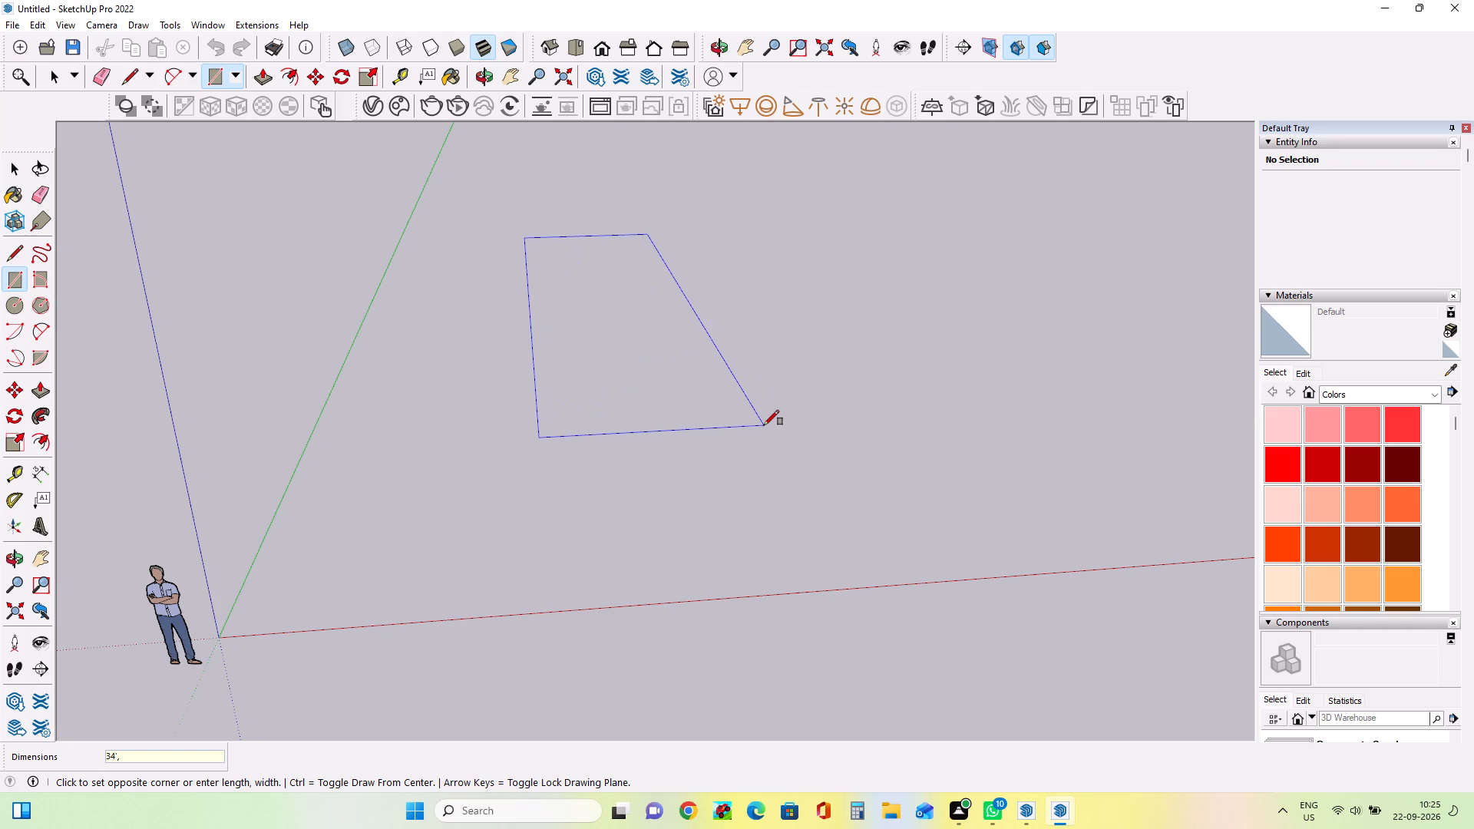
pyautogui.write("50'")
pyautogui.press('Return')
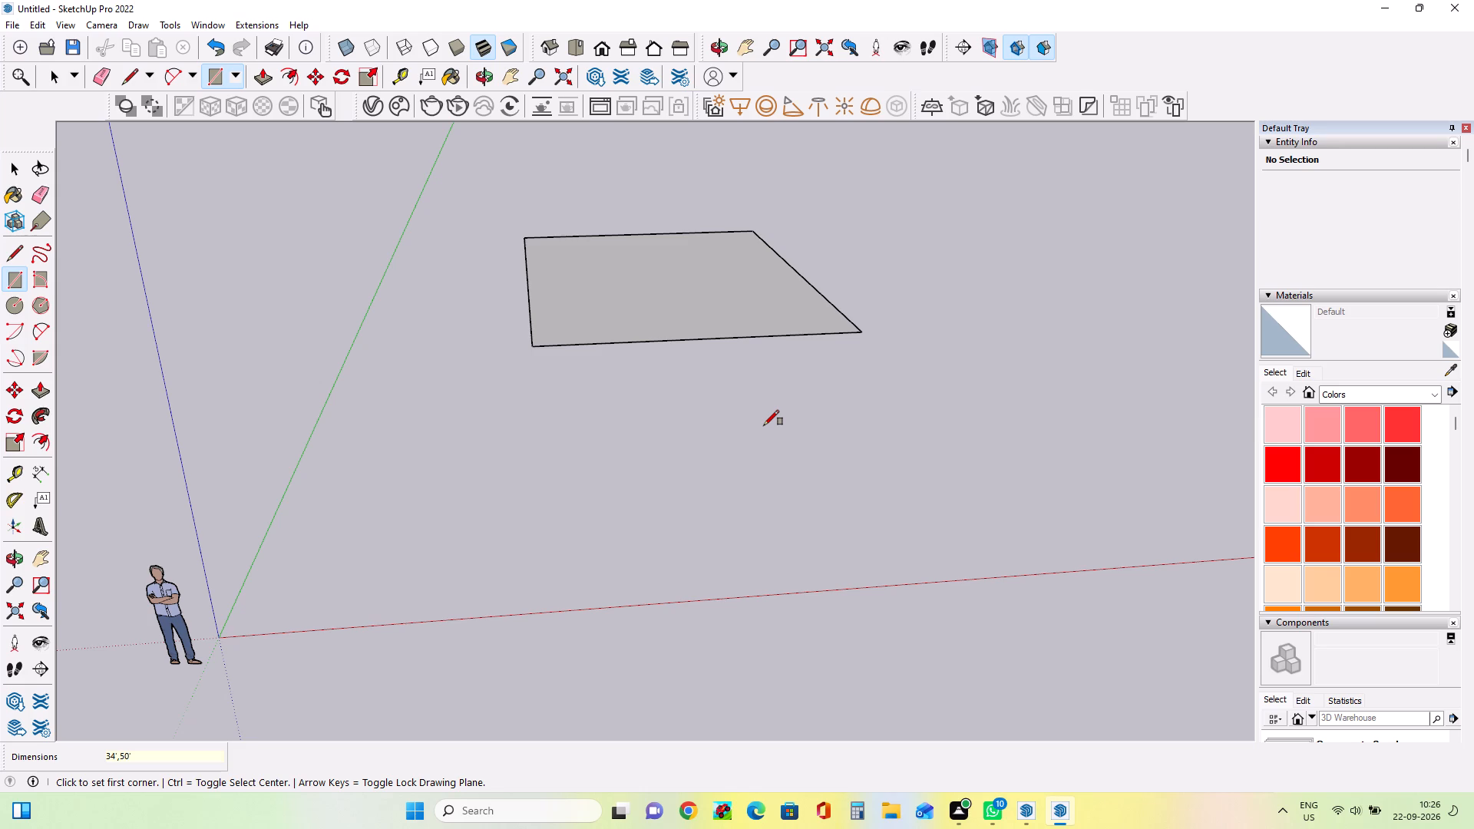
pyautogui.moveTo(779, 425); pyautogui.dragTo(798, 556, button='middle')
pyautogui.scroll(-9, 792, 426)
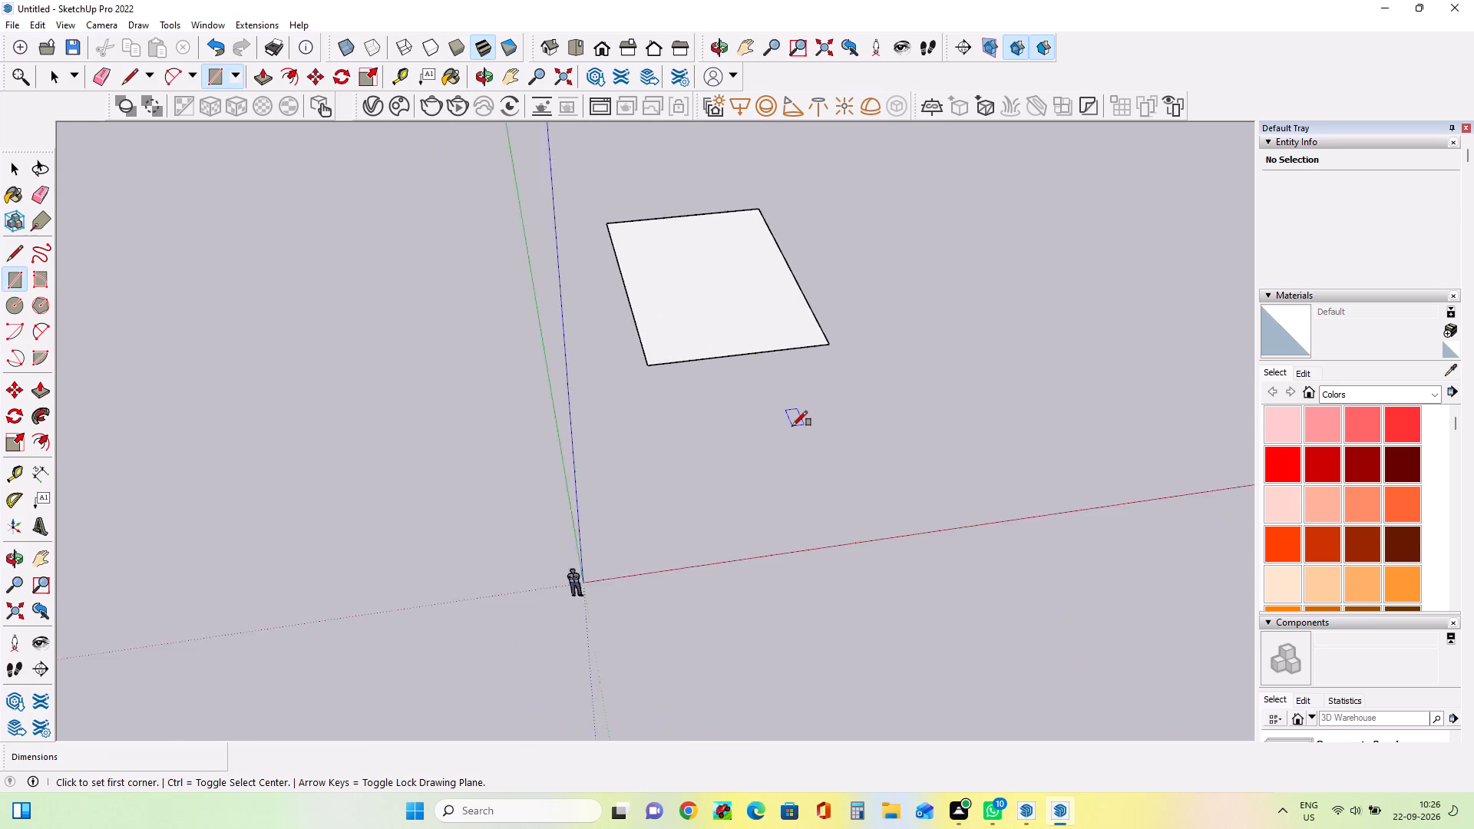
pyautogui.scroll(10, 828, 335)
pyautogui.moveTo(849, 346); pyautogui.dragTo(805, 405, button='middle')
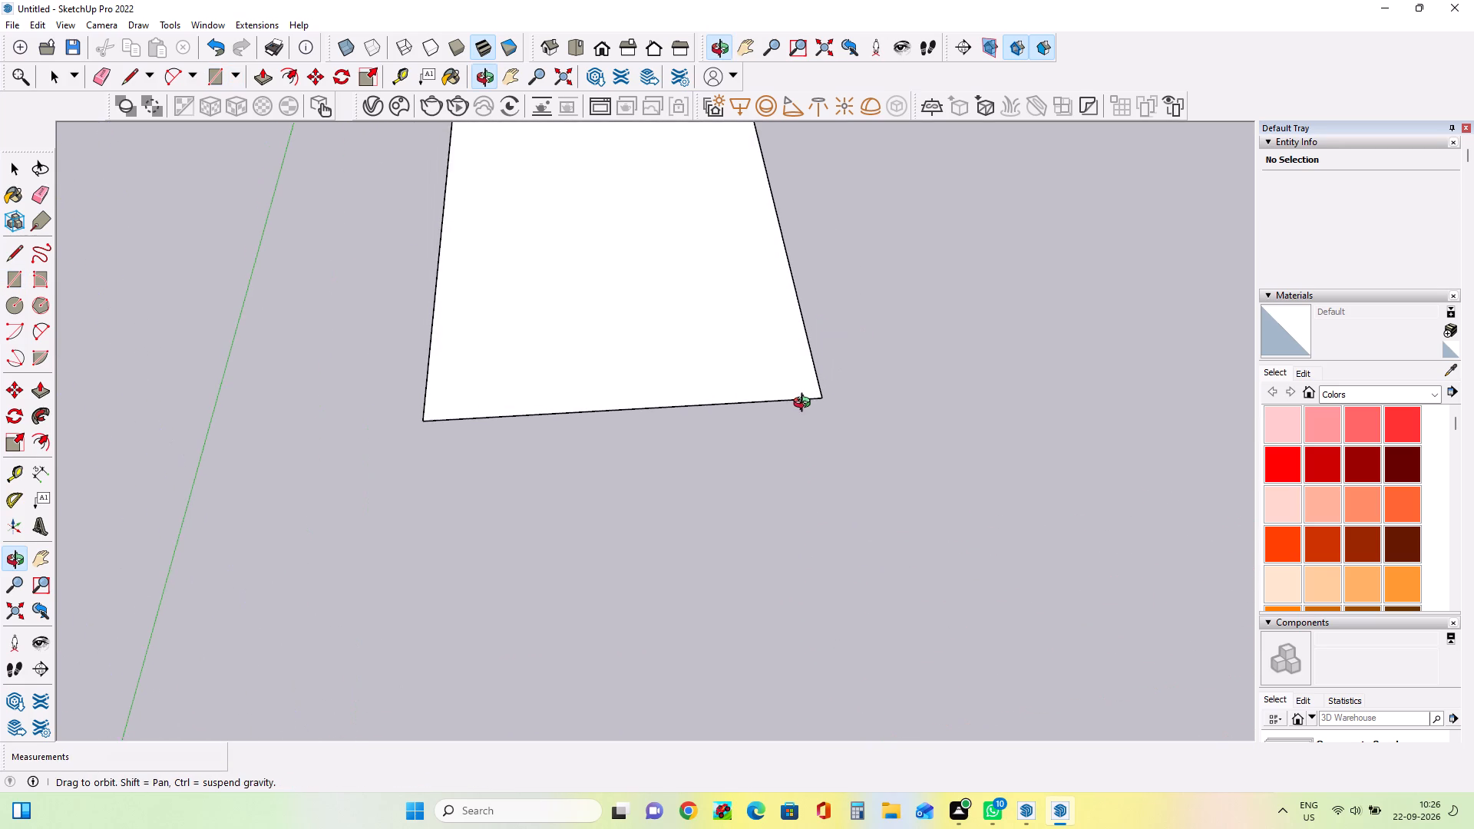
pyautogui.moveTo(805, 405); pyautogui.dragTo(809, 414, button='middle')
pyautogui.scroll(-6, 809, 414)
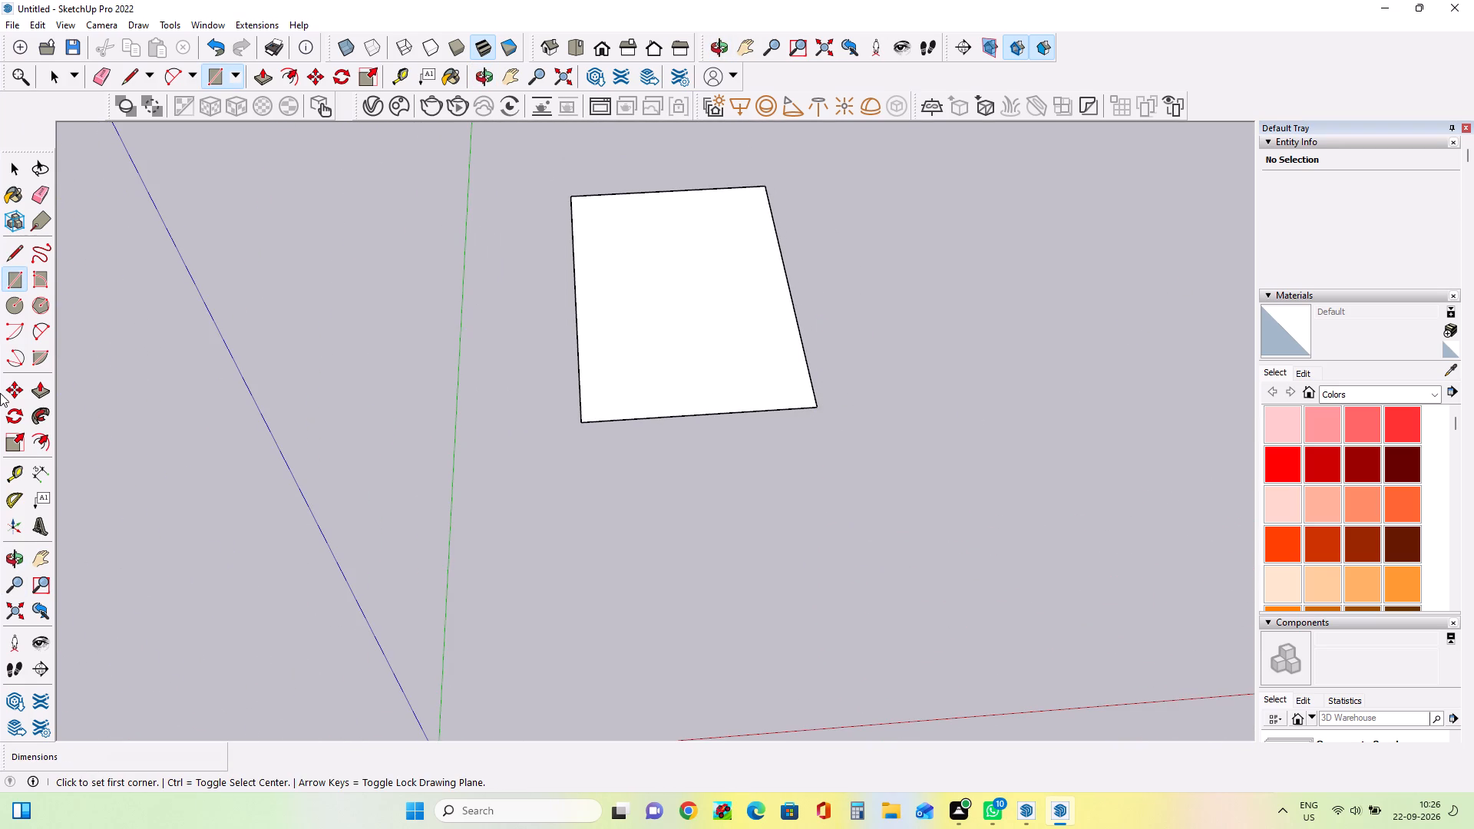
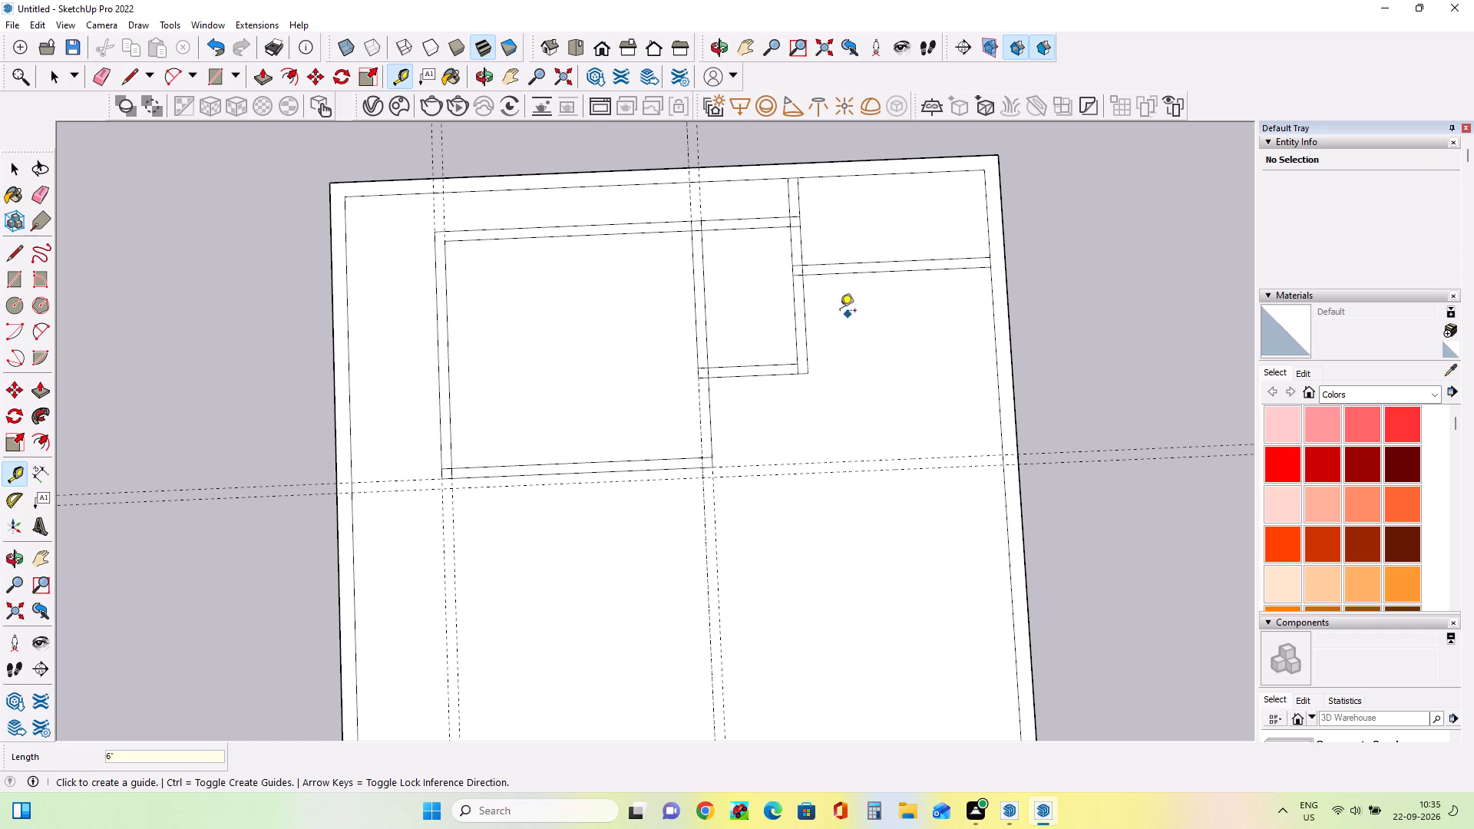
# Place a guide 10' inward from the right inner wall line, and a second guide 6" from it back toward that wall.
pyautogui.click(996, 347)
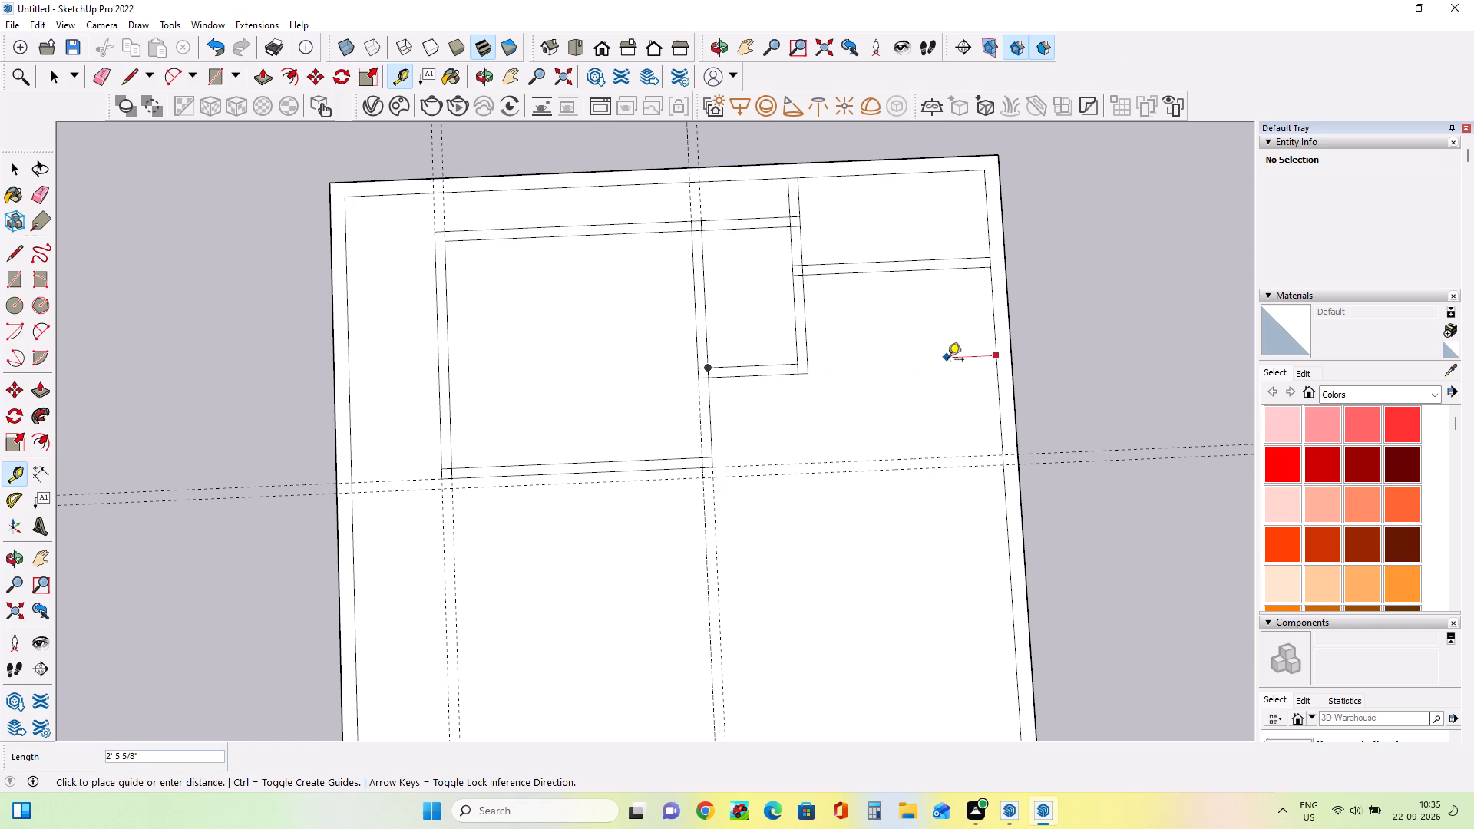
pyautogui.press('Escape')
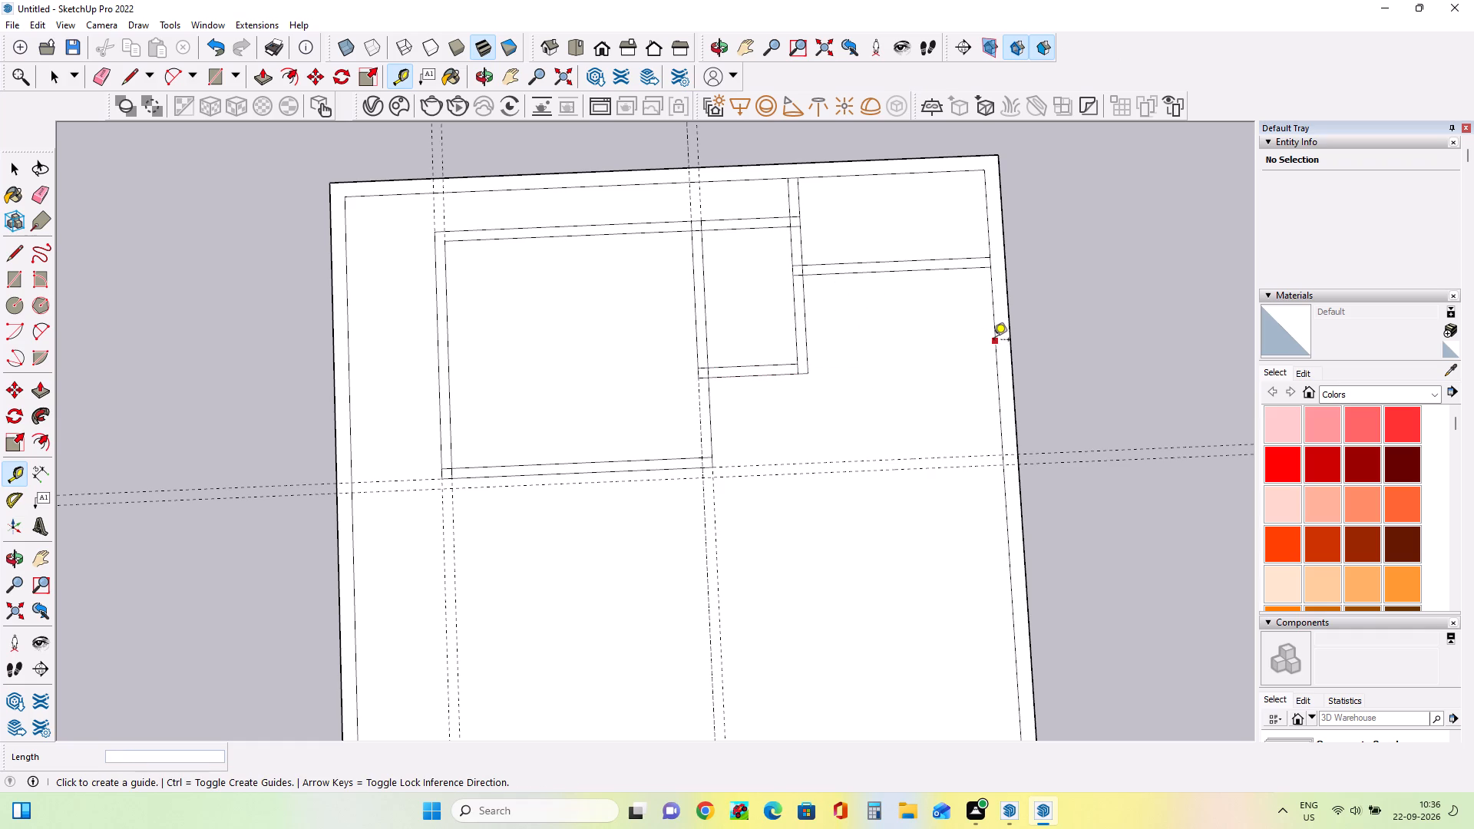
pyautogui.click(995, 340)
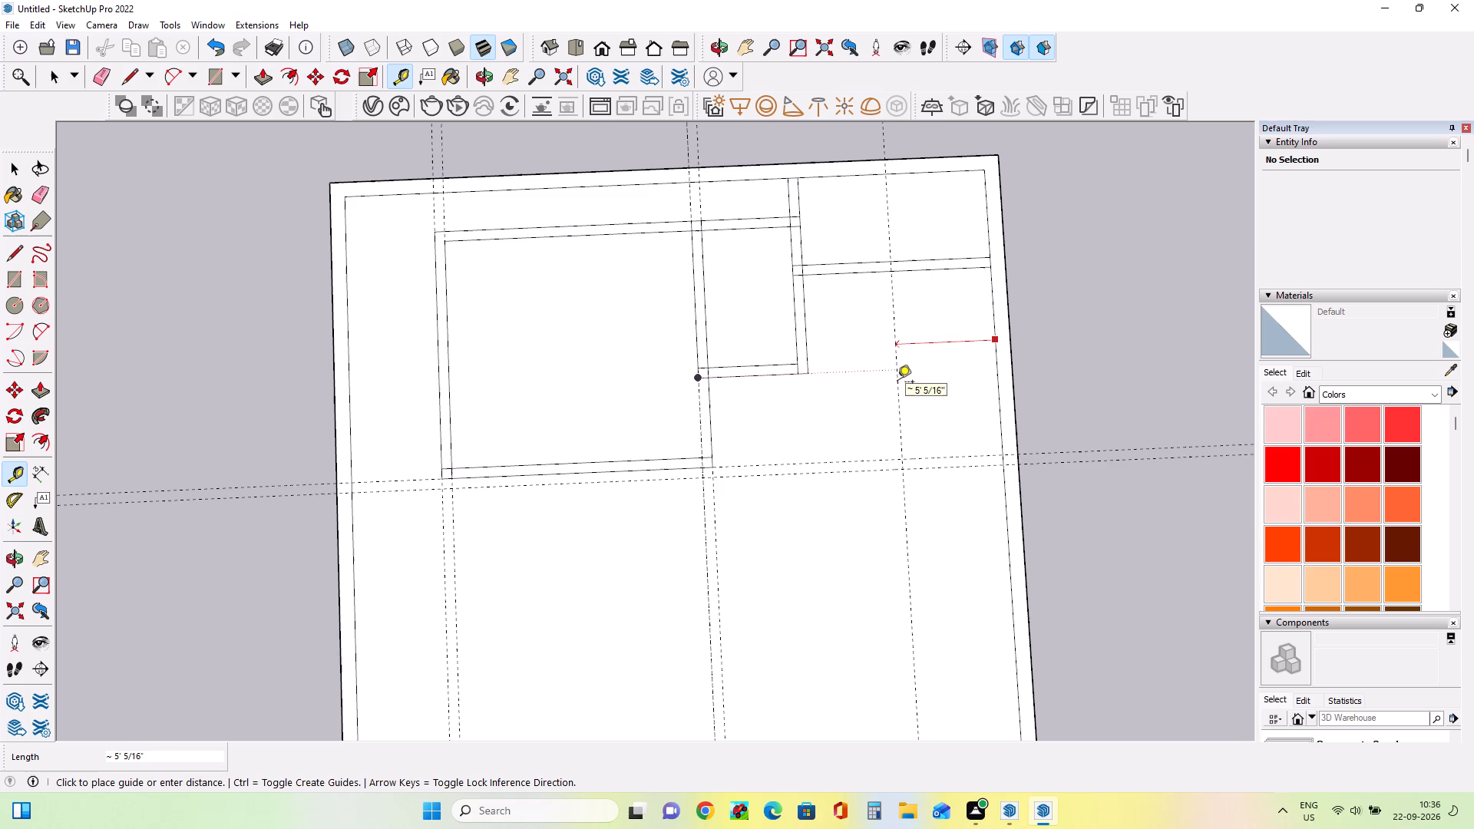
pyautogui.write("10'")
pyautogui.press('Return')
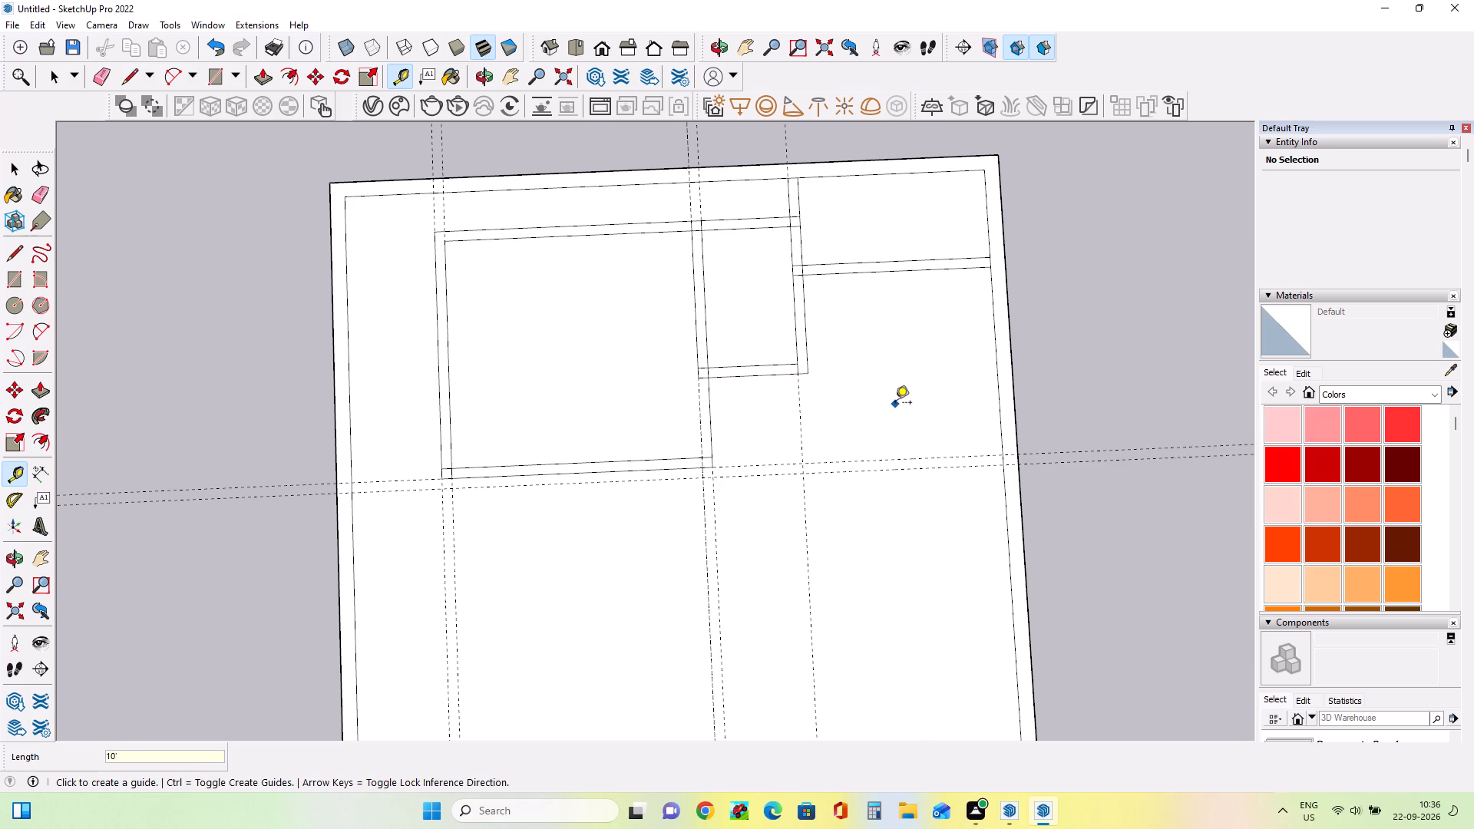
pyautogui.click(802, 396)
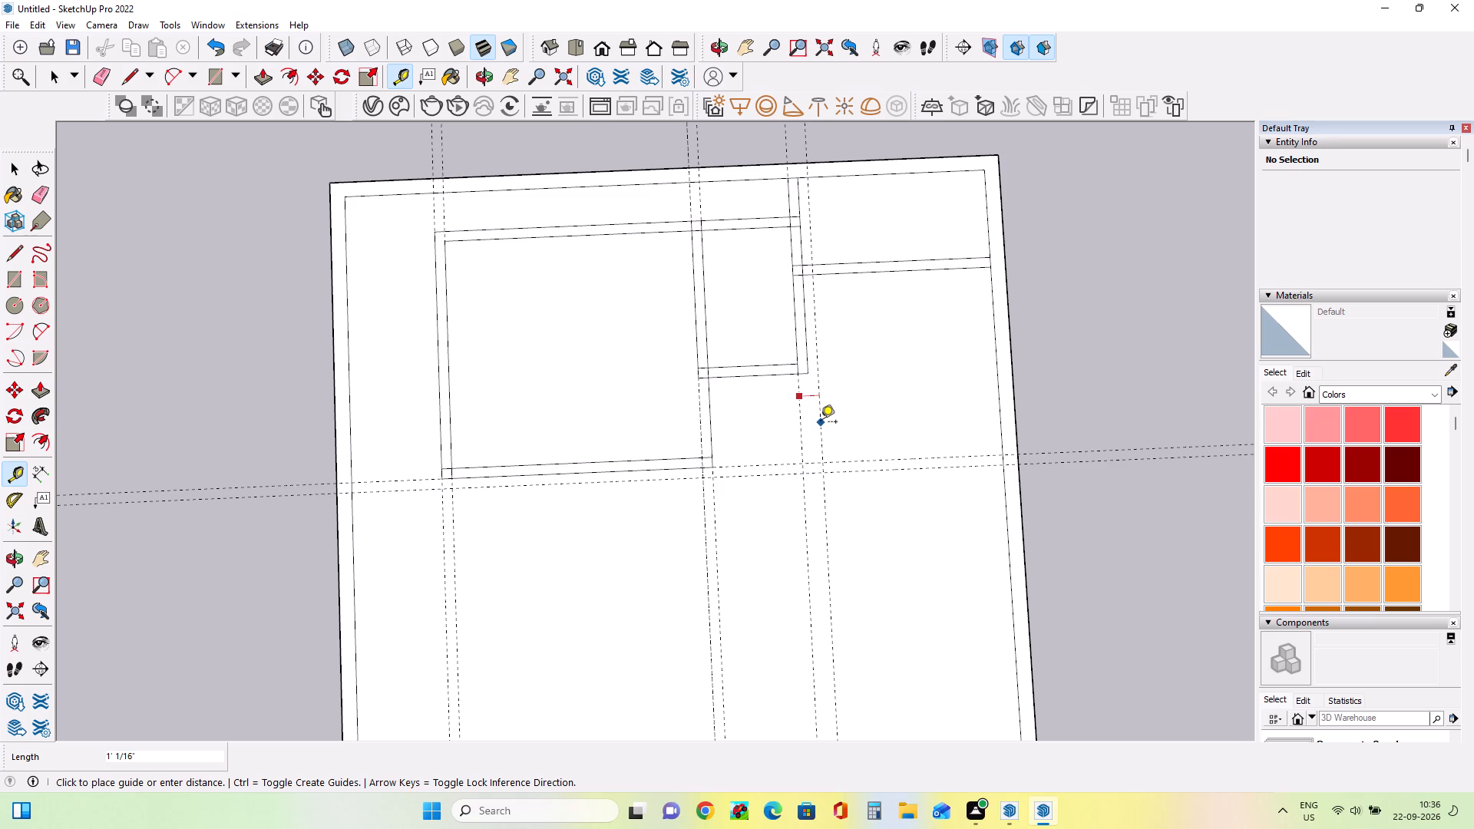
pyautogui.press('6')
pyautogui.hotkey('shift', '"')
pyautogui.press('Return')
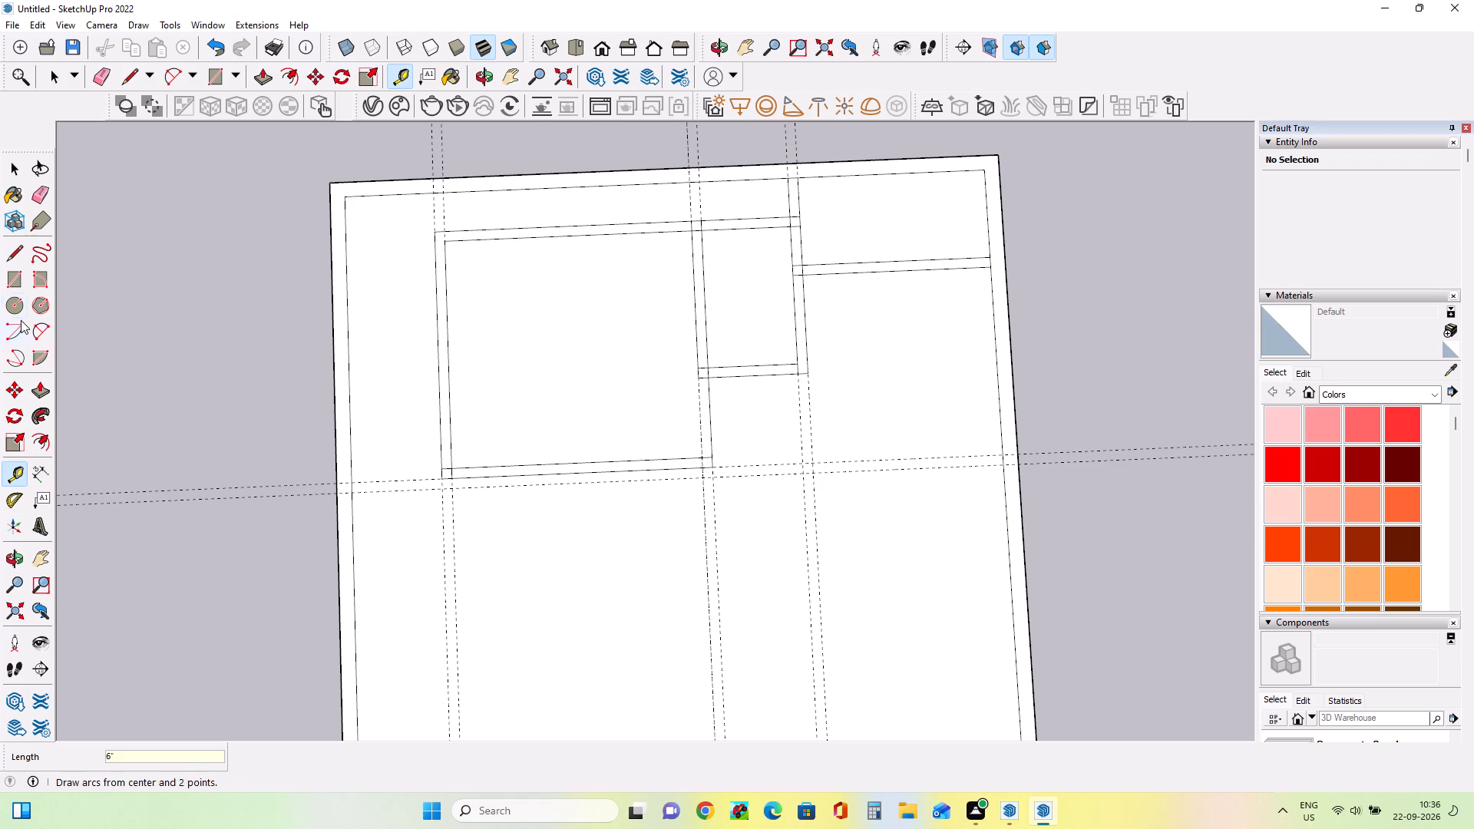
# Draw the right-hand room as a 10' 6" by 10' rectangle with a 9' 6" by 9' 6" rectangle inside and a 6" square at its lower inner corner.
pyautogui.click(10, 282)
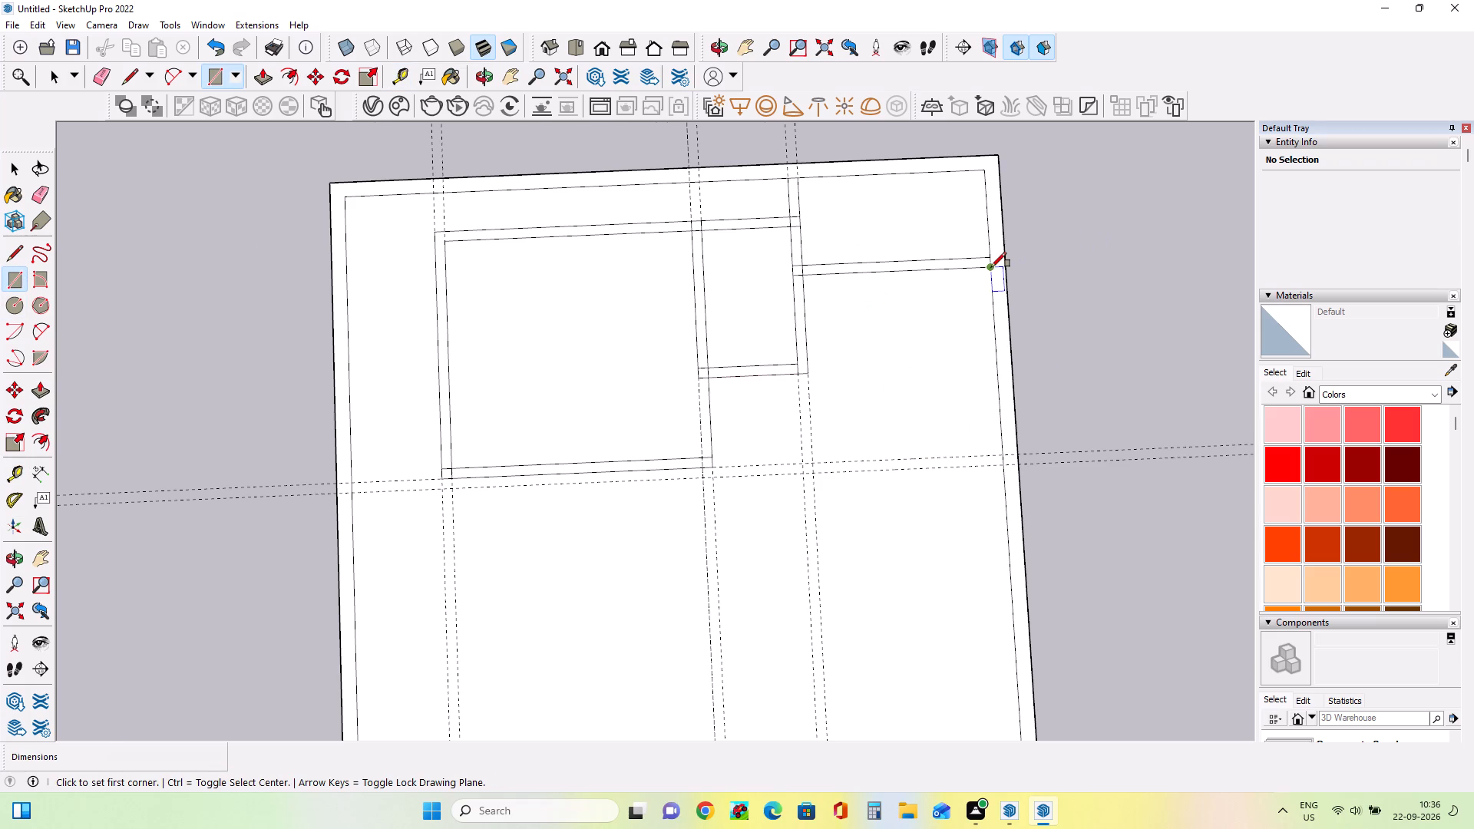
pyautogui.scroll(3, 991, 267)
pyautogui.scroll(-1, 991, 267)
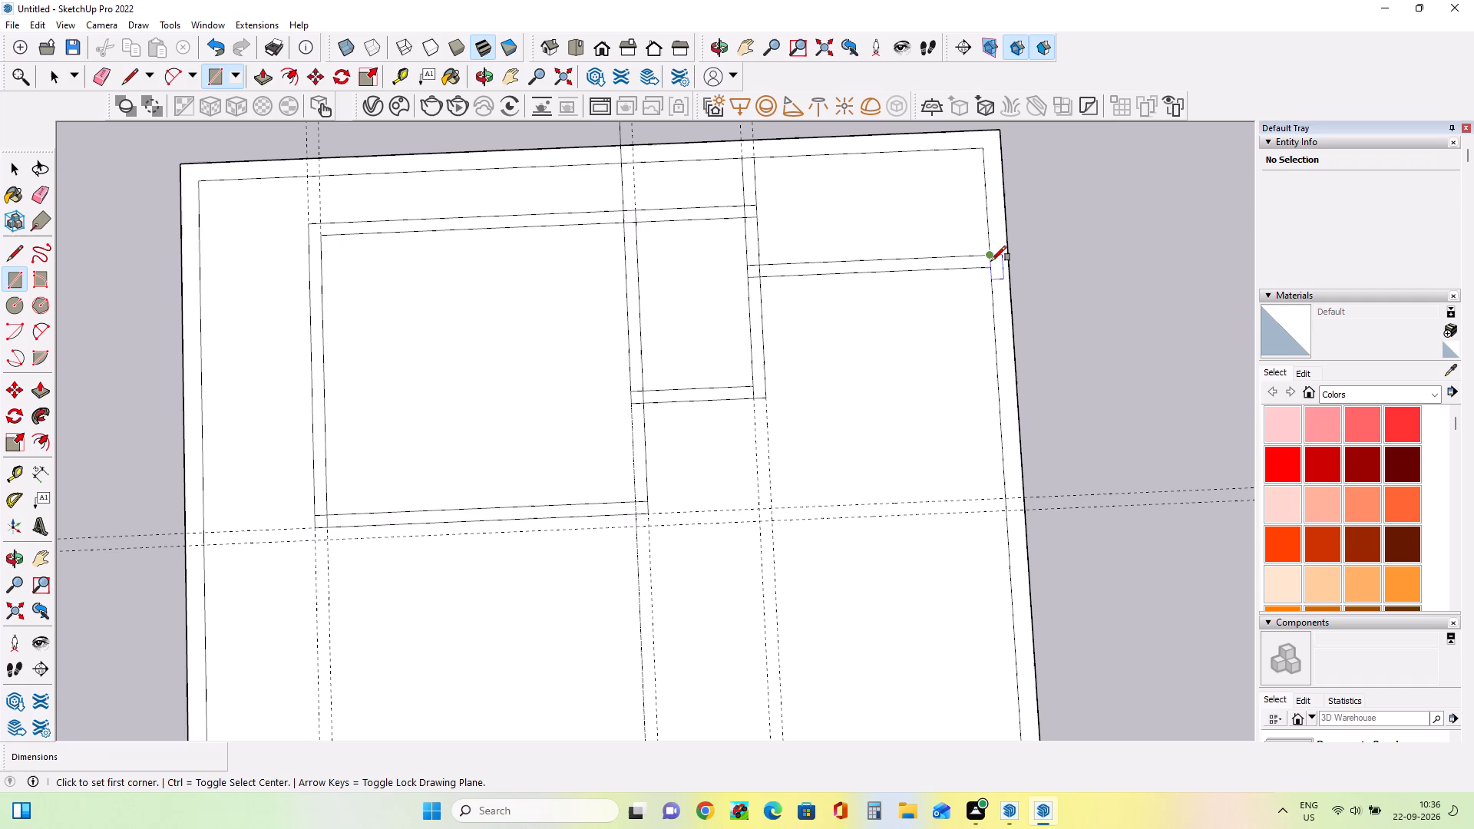
pyautogui.click(993, 256)
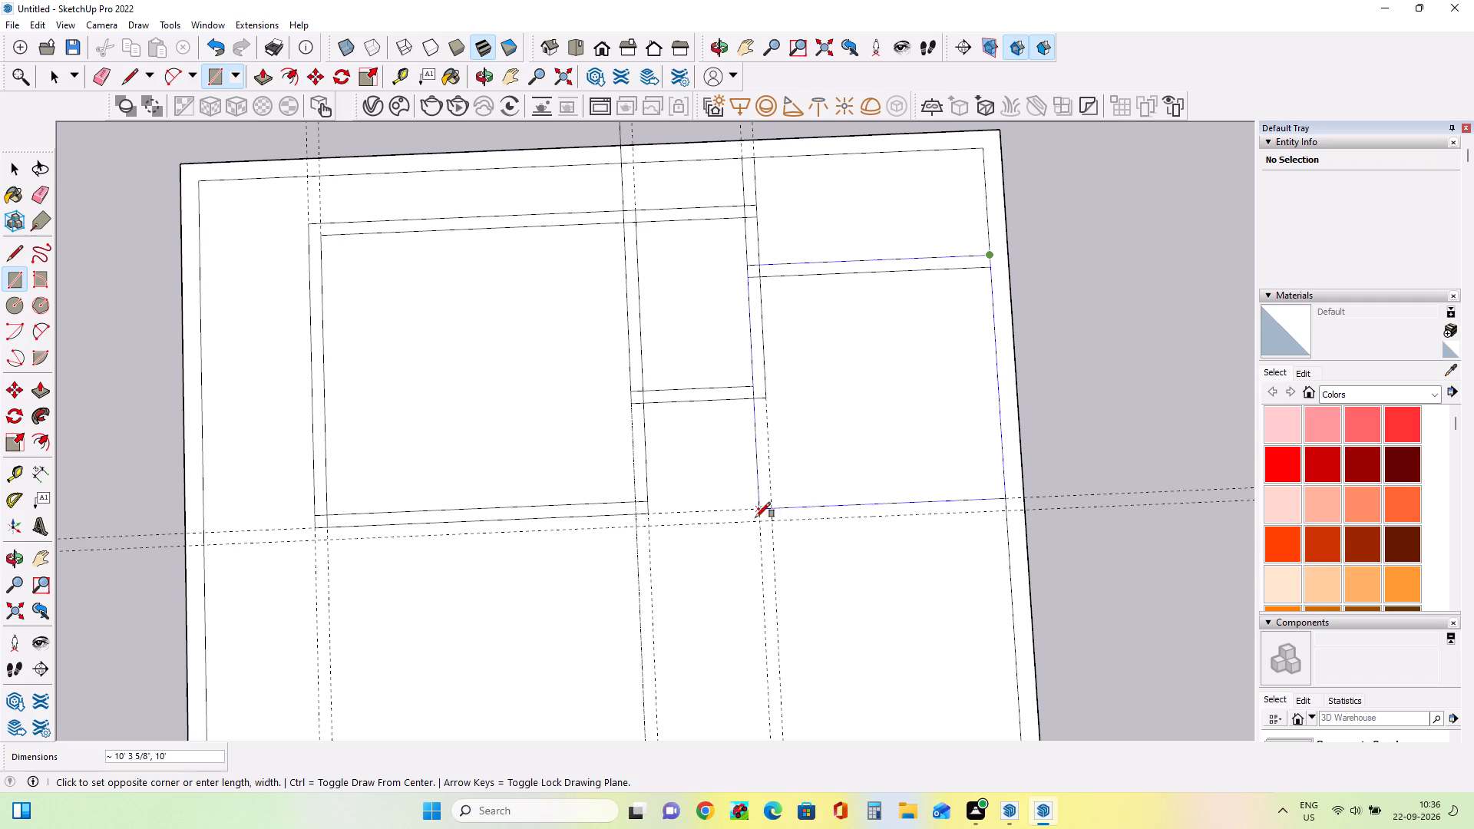
pyautogui.click(762, 523)
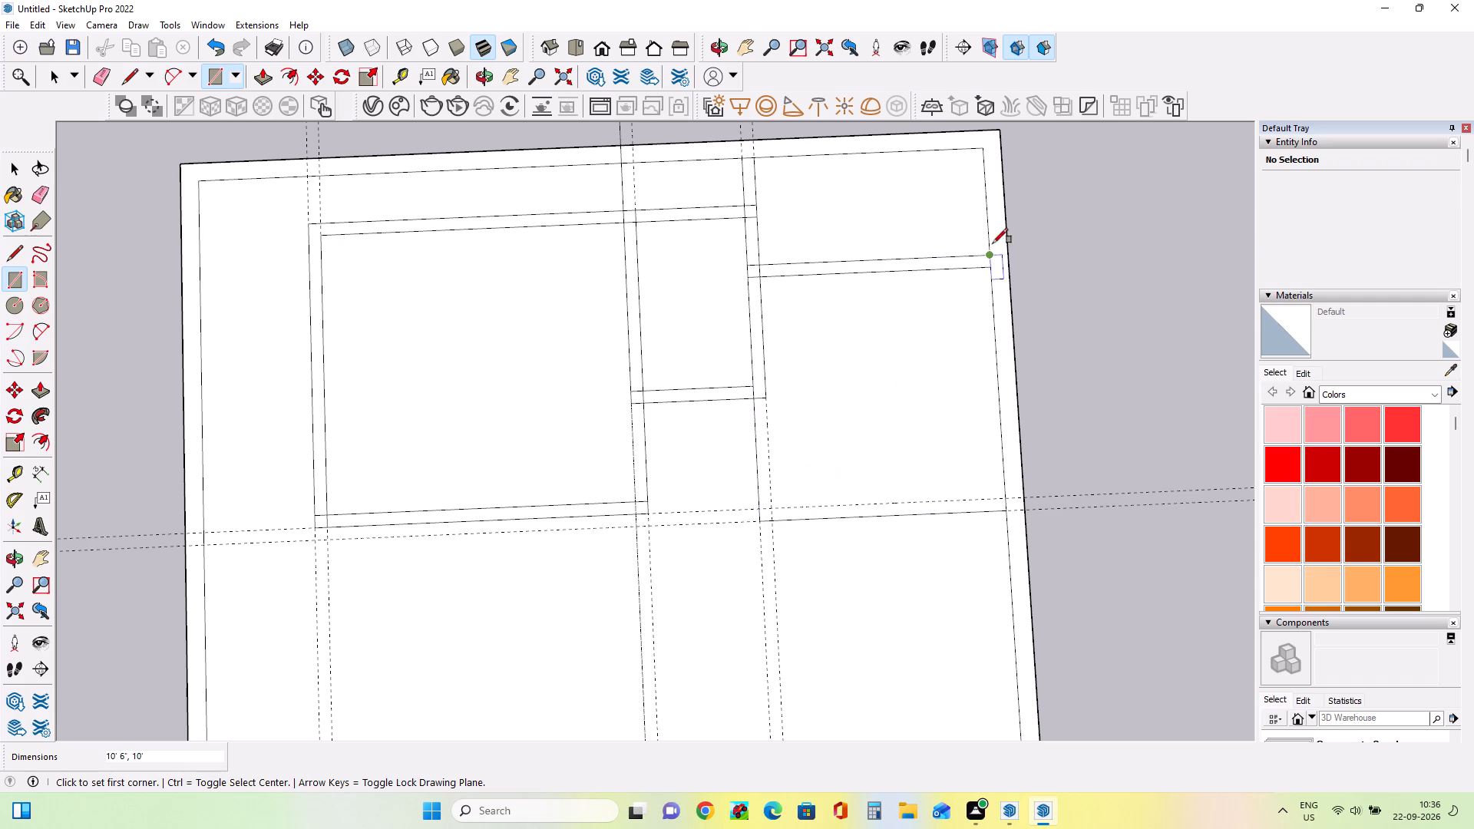
pyautogui.click(990, 270)
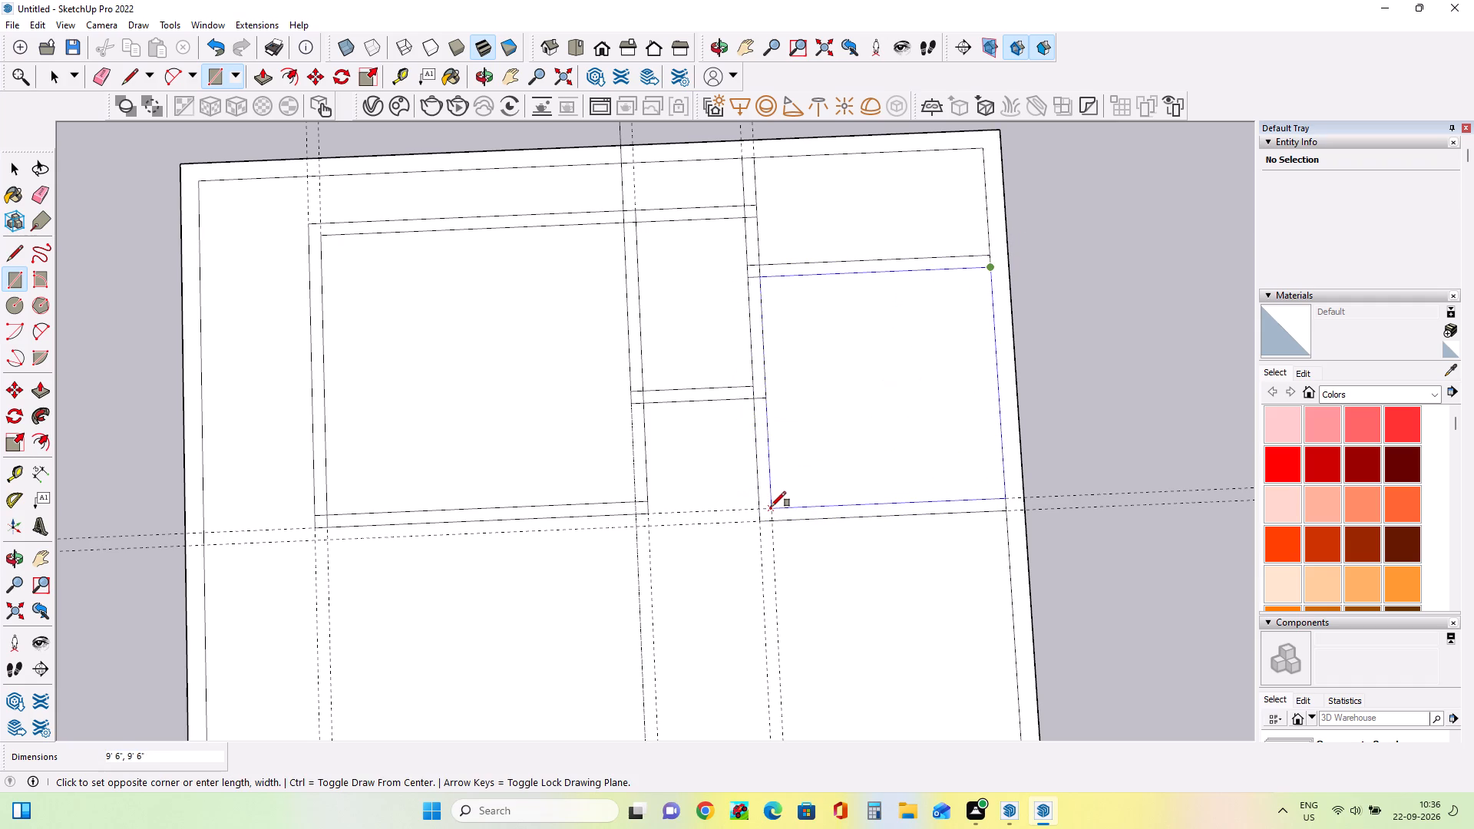
pyautogui.click(771, 507)
pyautogui.scroll(6, 775, 530)
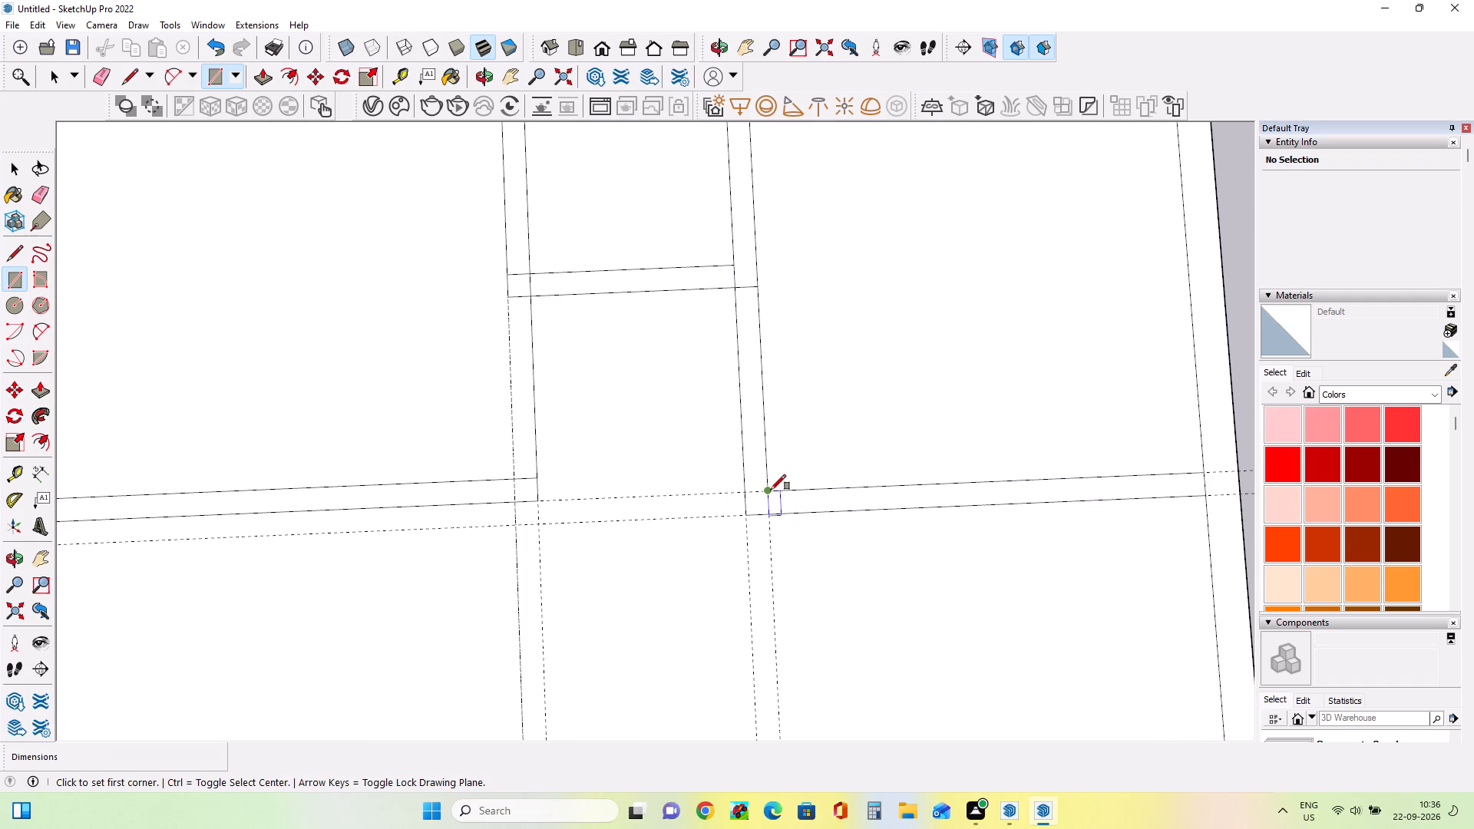
pyautogui.click(771, 490)
pyautogui.click(748, 510)
# Erase the two horizontal guides running along the lower walls of the upper rooms.
pyautogui.scroll(-3, 830, 472)
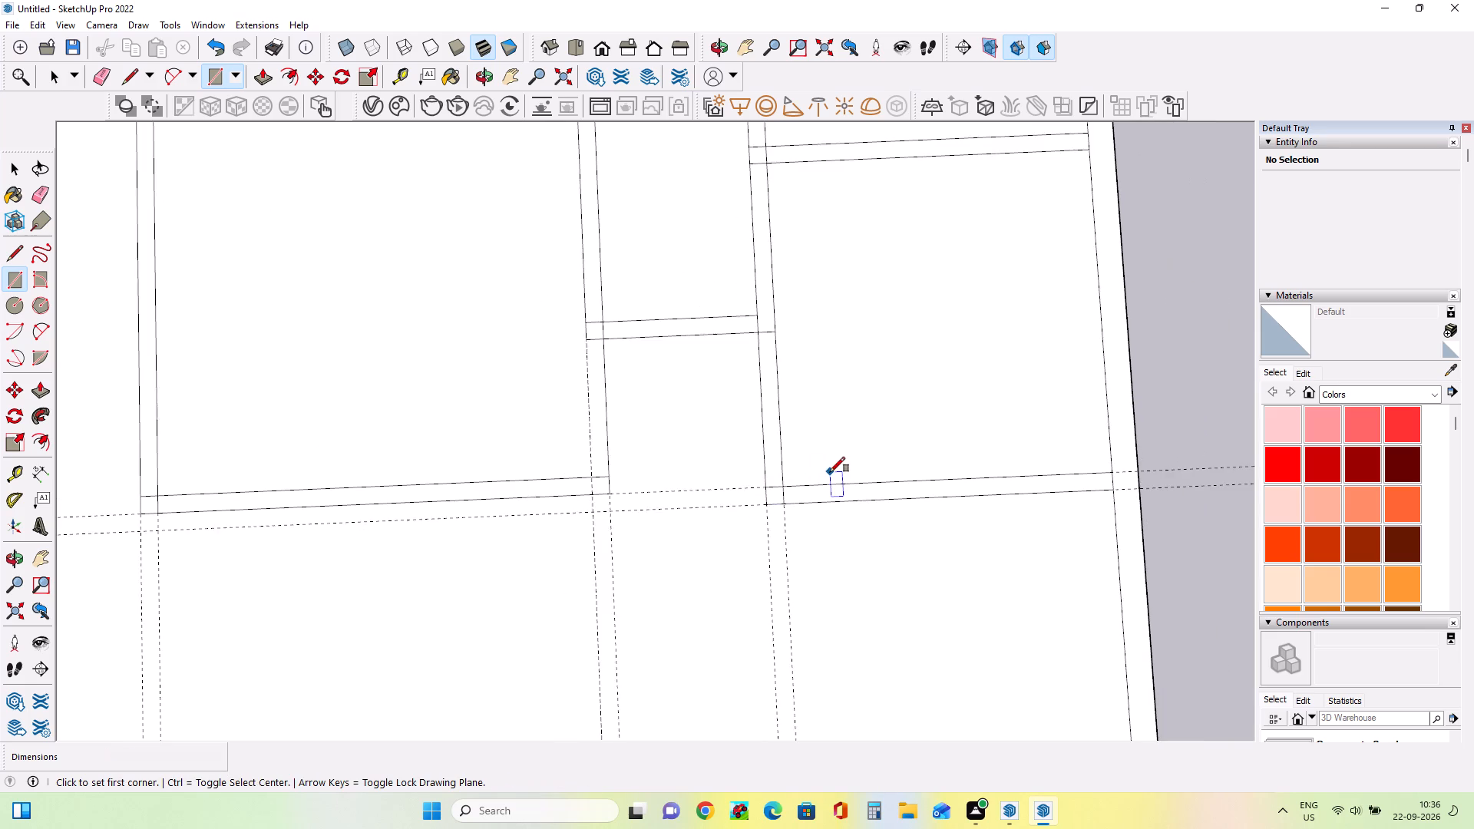
pyautogui.scroll(-7, 830, 472)
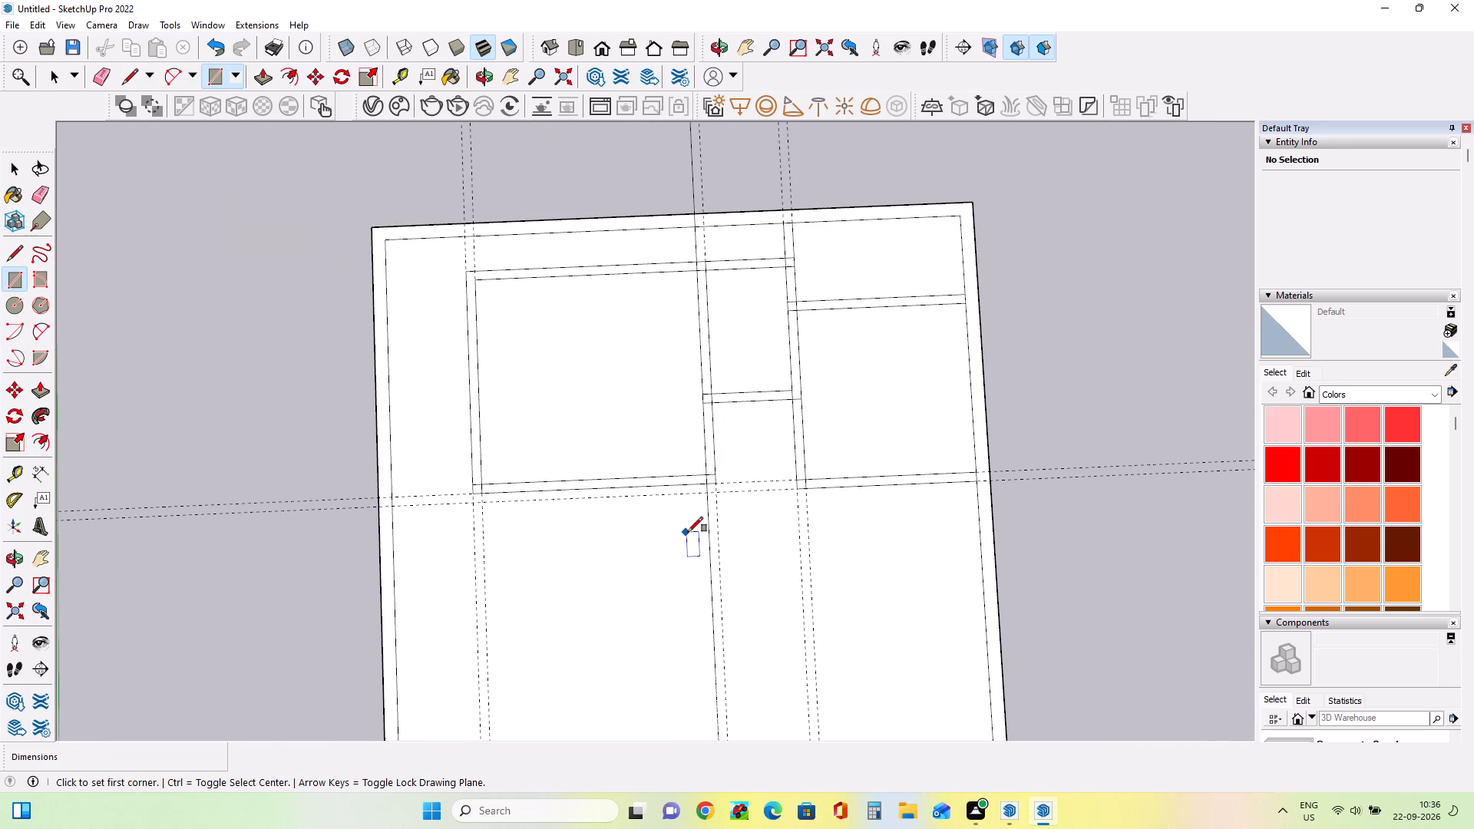
pyautogui.scroll(5, 688, 532)
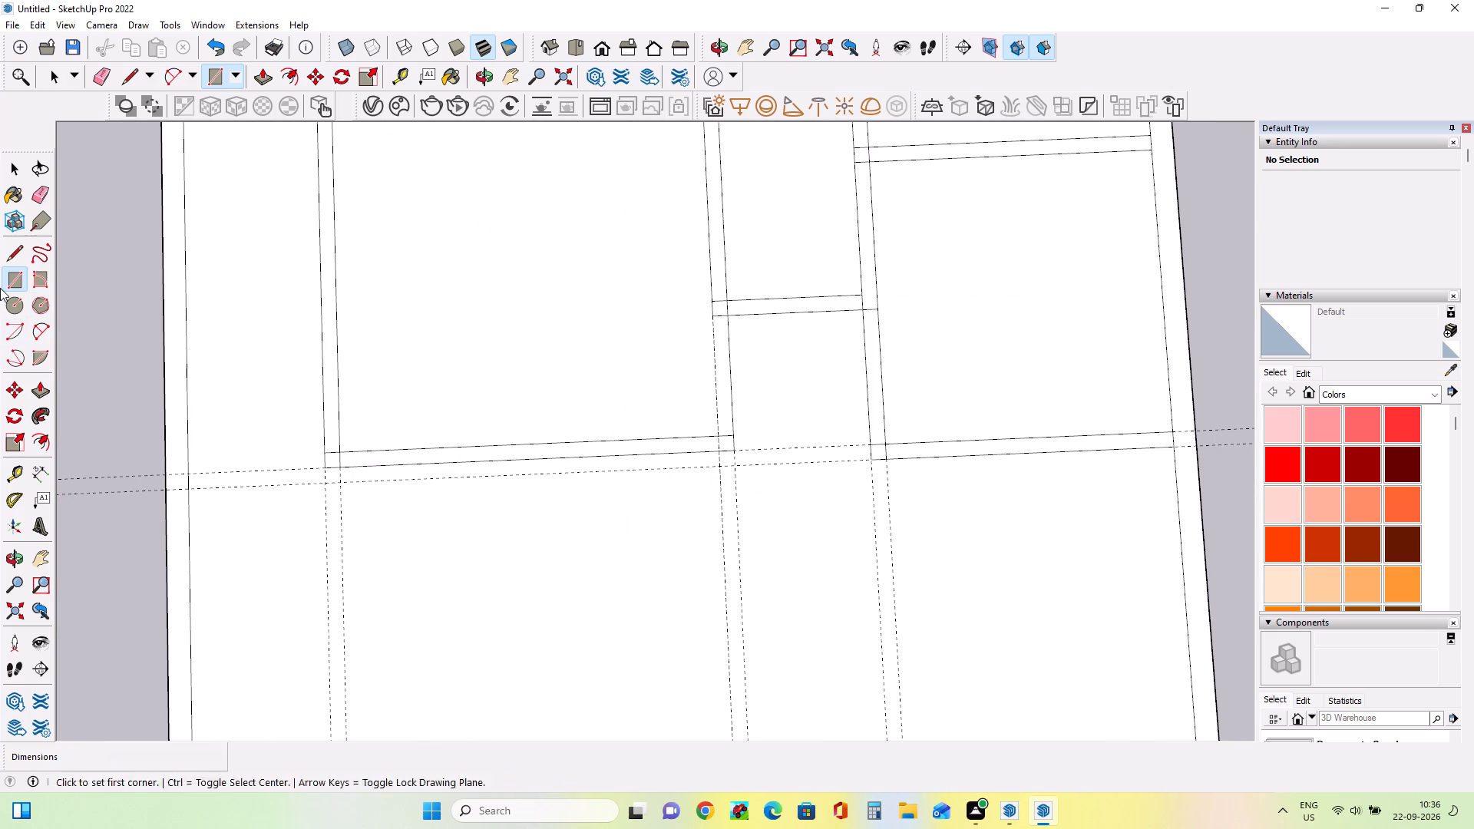
pyautogui.click(39, 196)
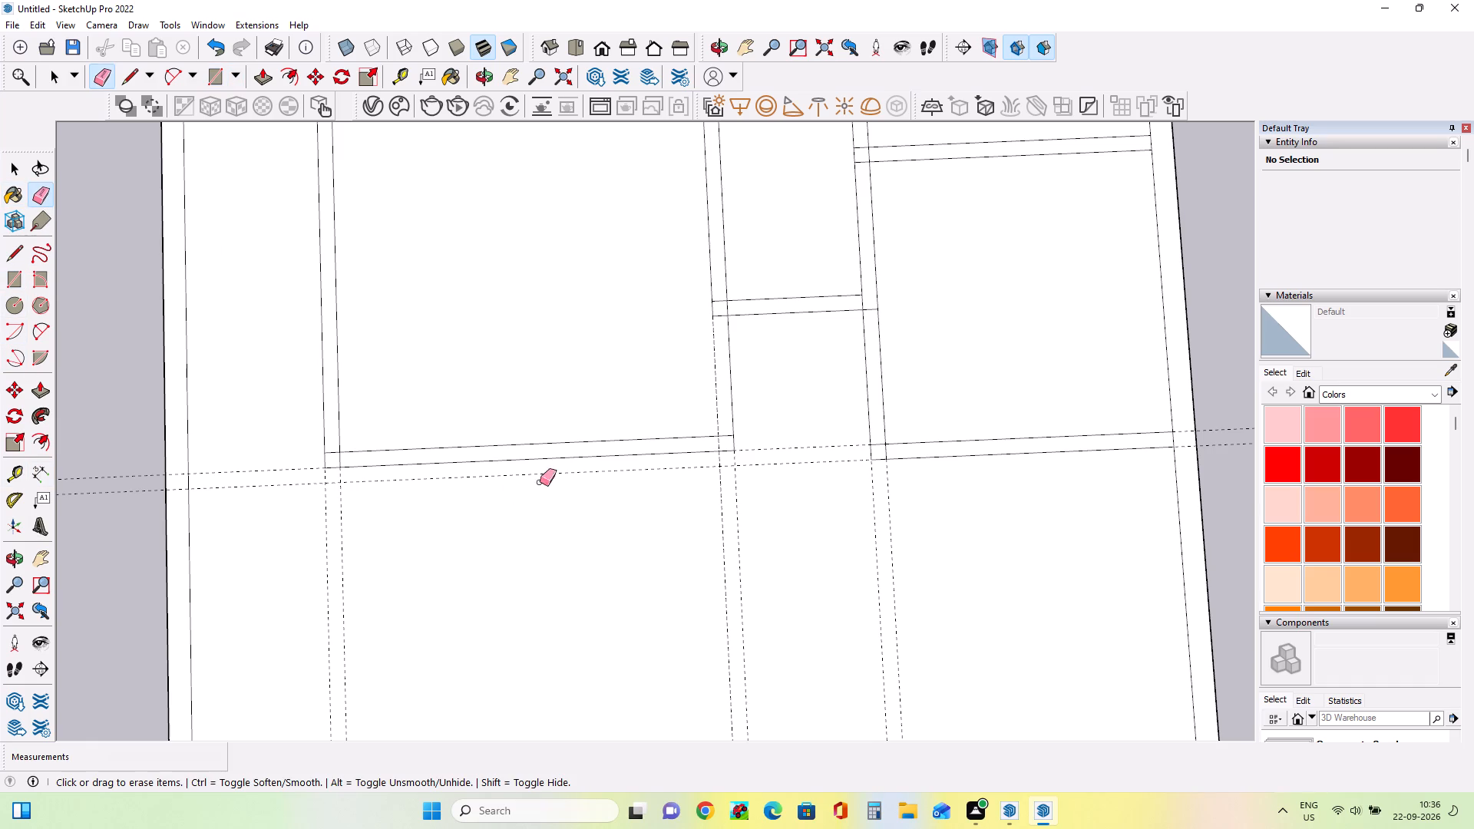
pyautogui.scroll(-3, 461, 504)
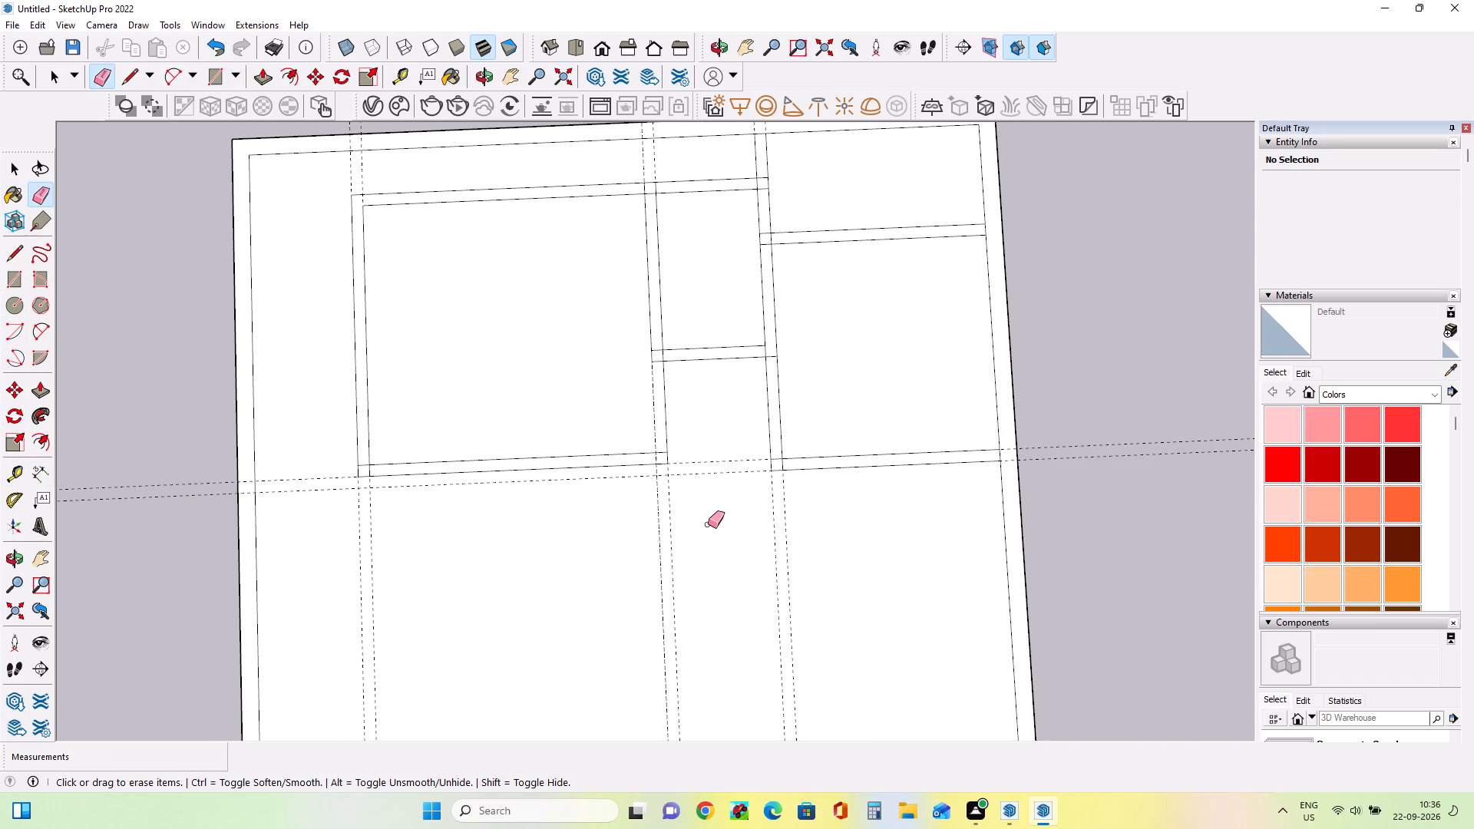
pyautogui.scroll(2, 715, 510)
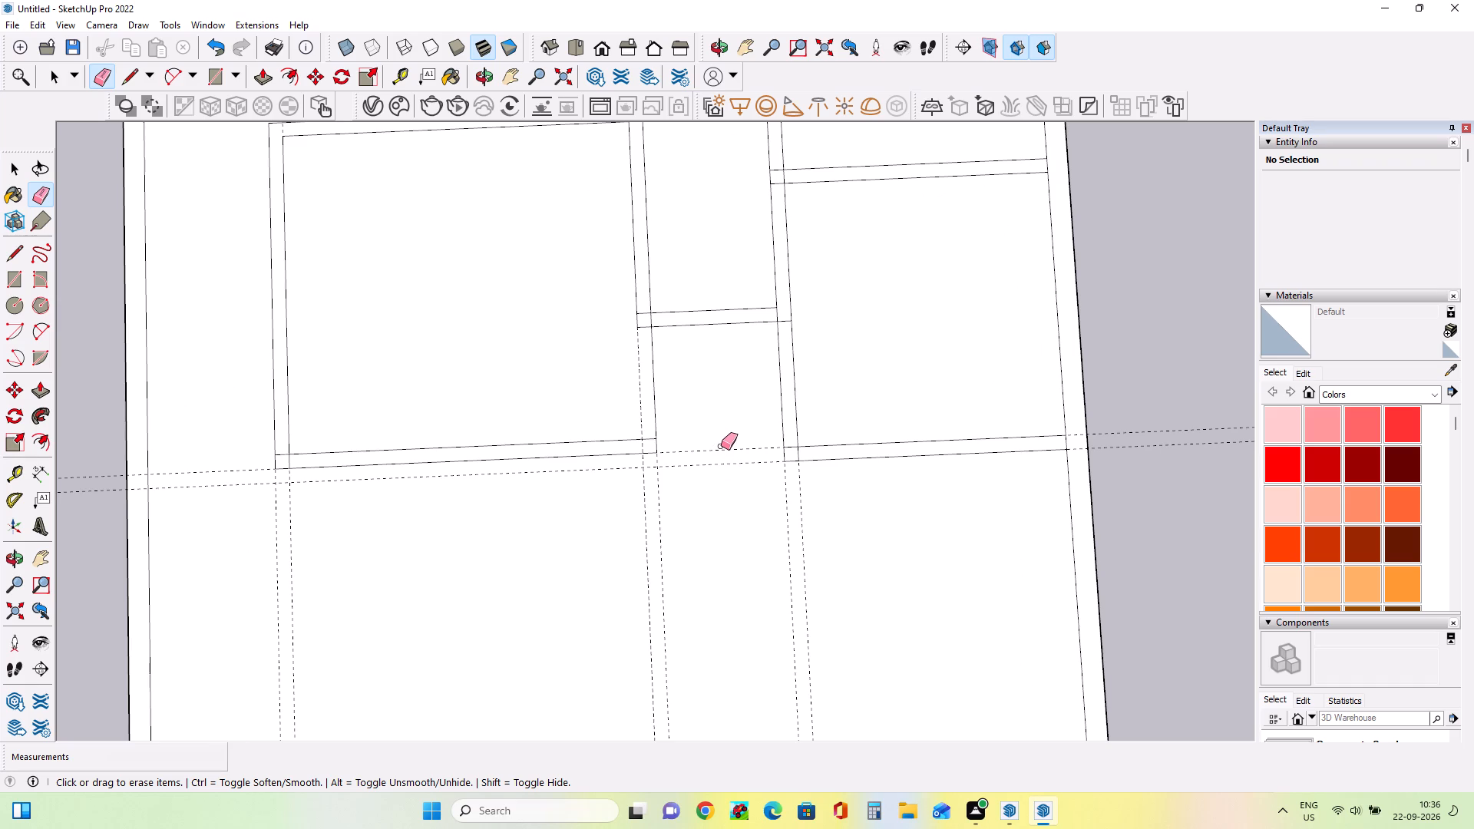
pyautogui.moveTo(726, 444); pyautogui.dragTo(728, 451)
pyautogui.moveTo(728, 457); pyautogui.dragTo(728, 486)
# Place a guide 5' below the right-hand room's lower wall line, and another 6" back from it toward the room.
pyautogui.scroll(-6, 730, 454)
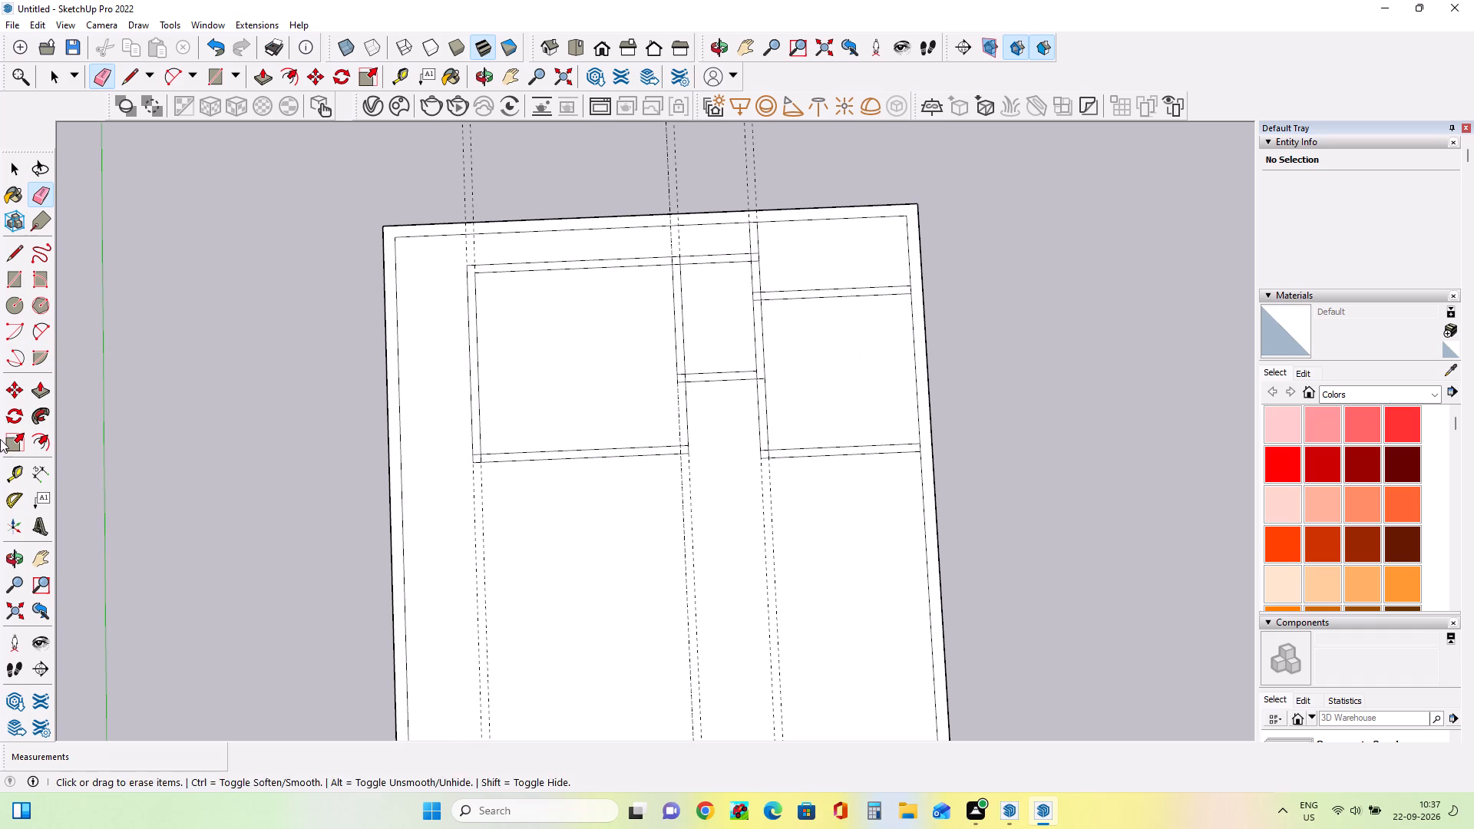
pyautogui.click(17, 474)
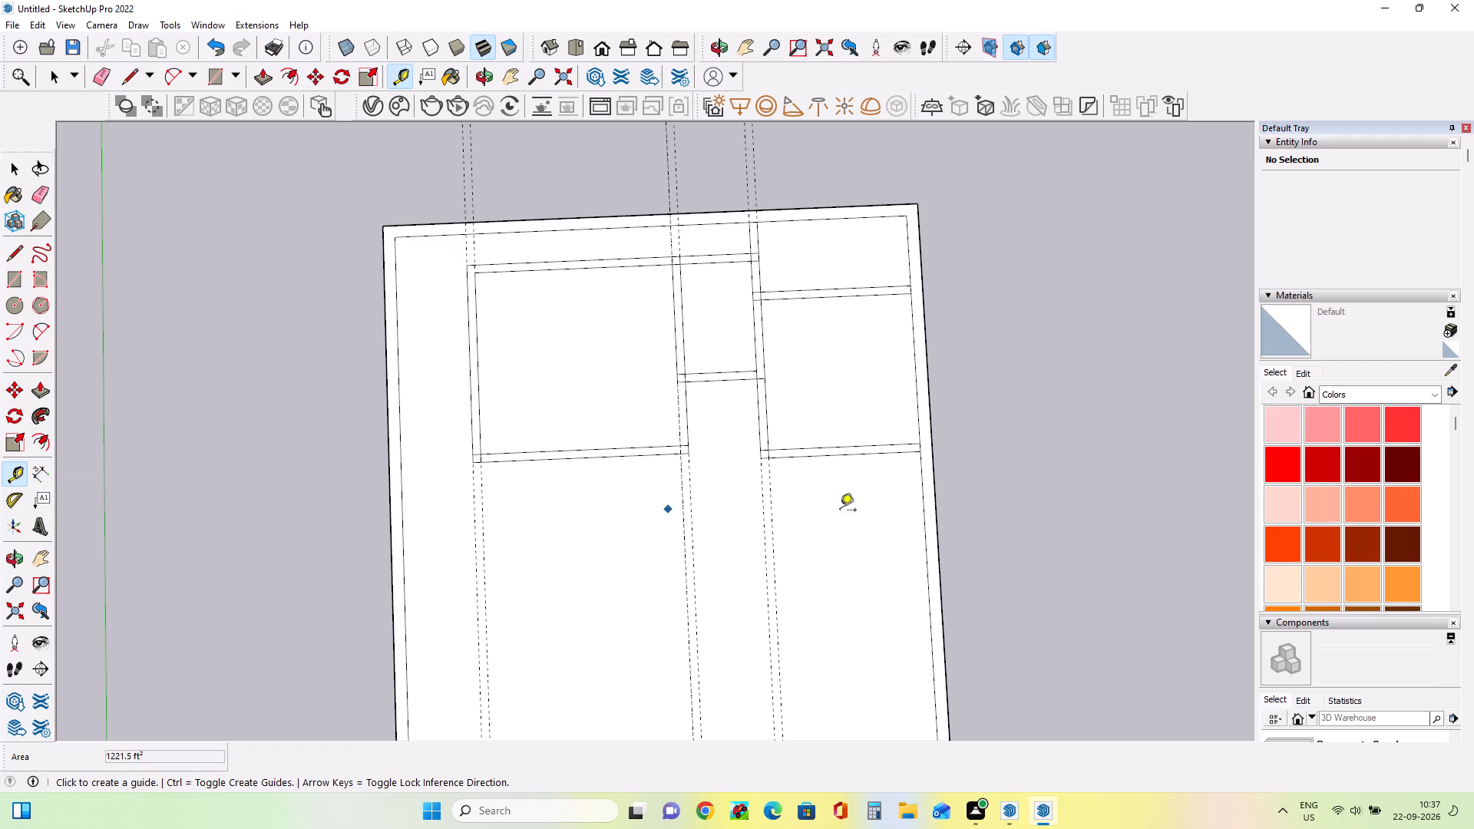
pyautogui.click(871, 454)
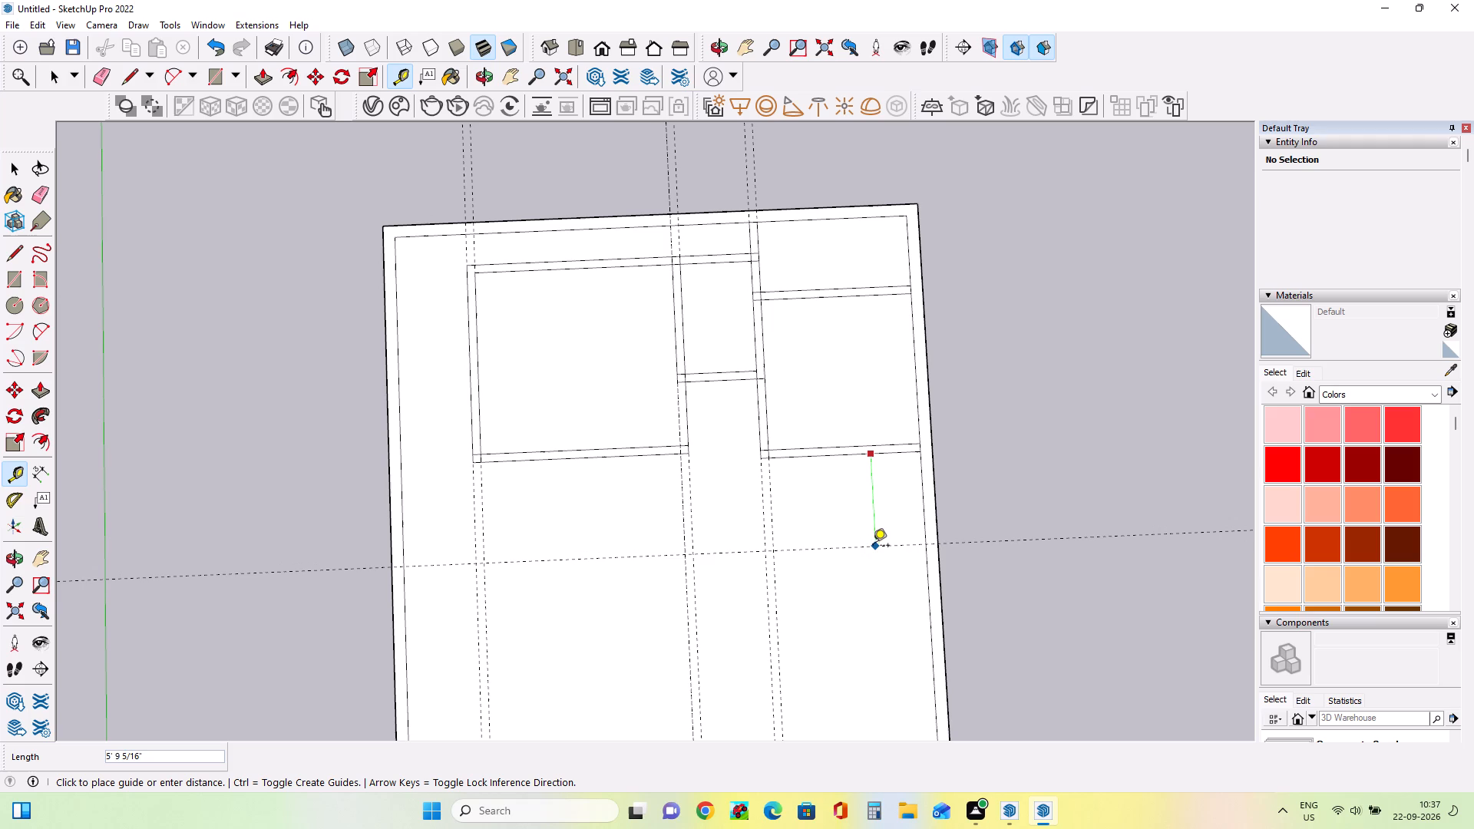
pyautogui.write("5'")
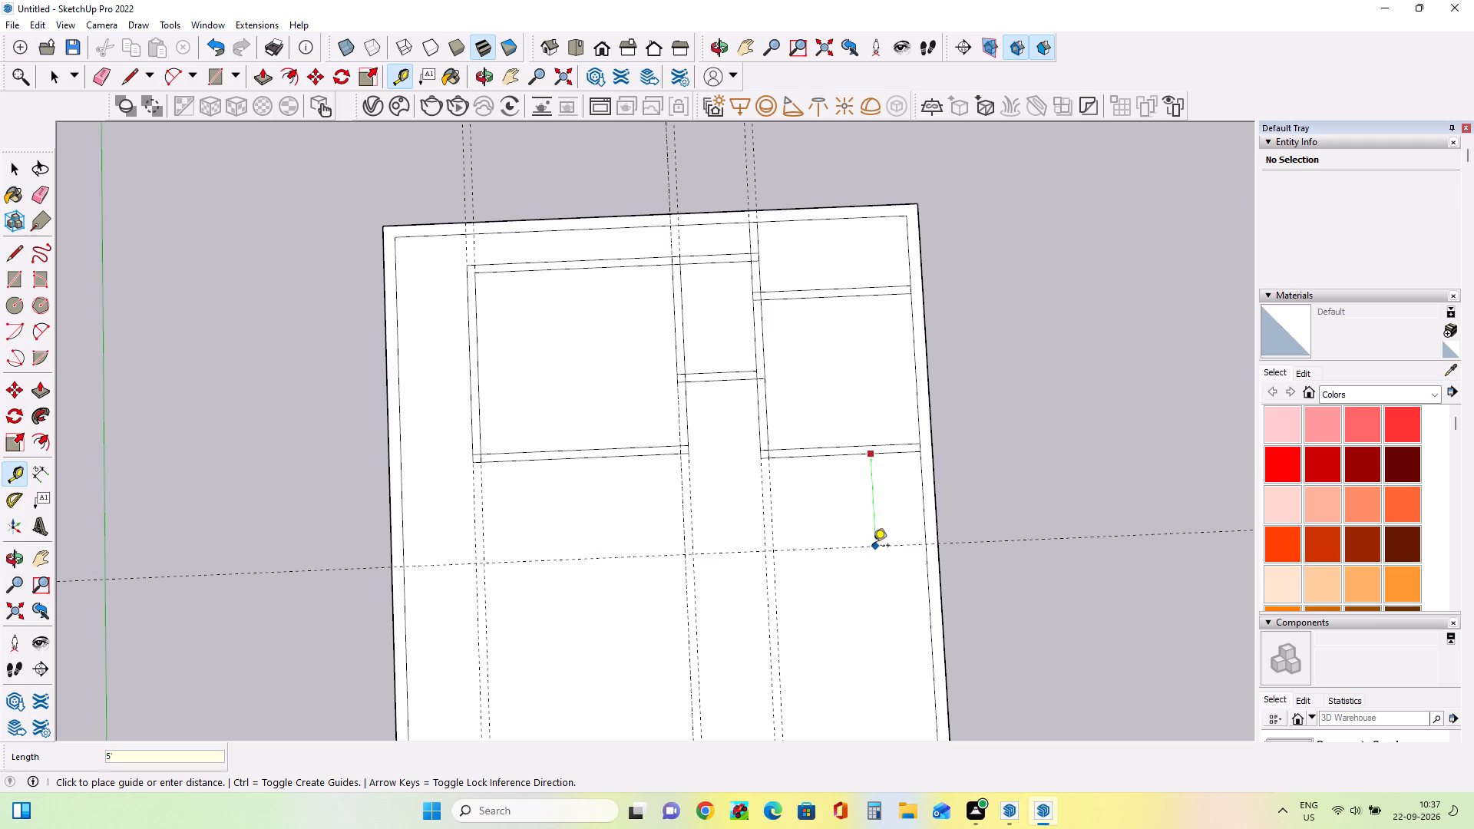
pyautogui.press('Return')
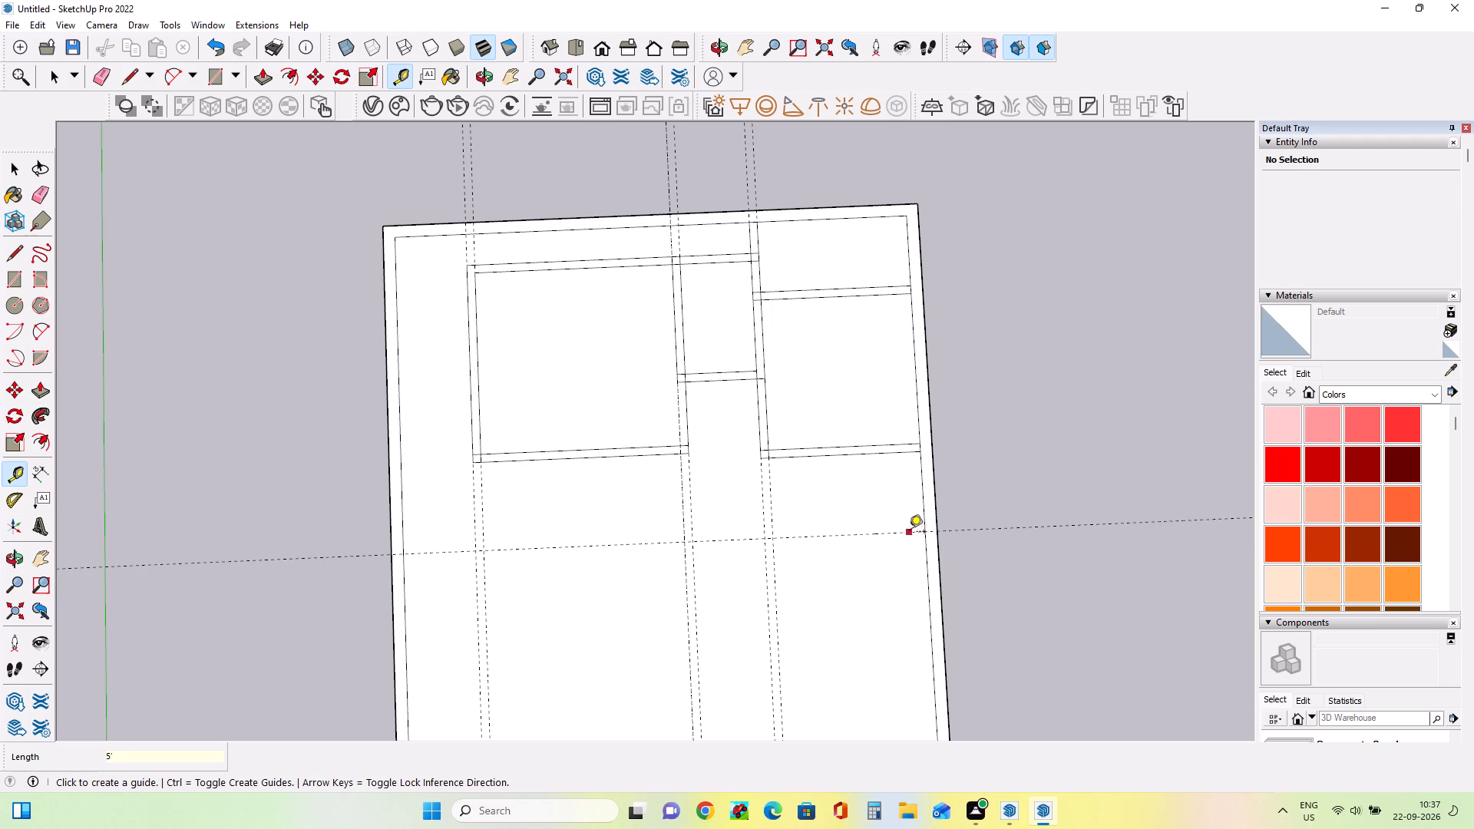
pyautogui.click(844, 539)
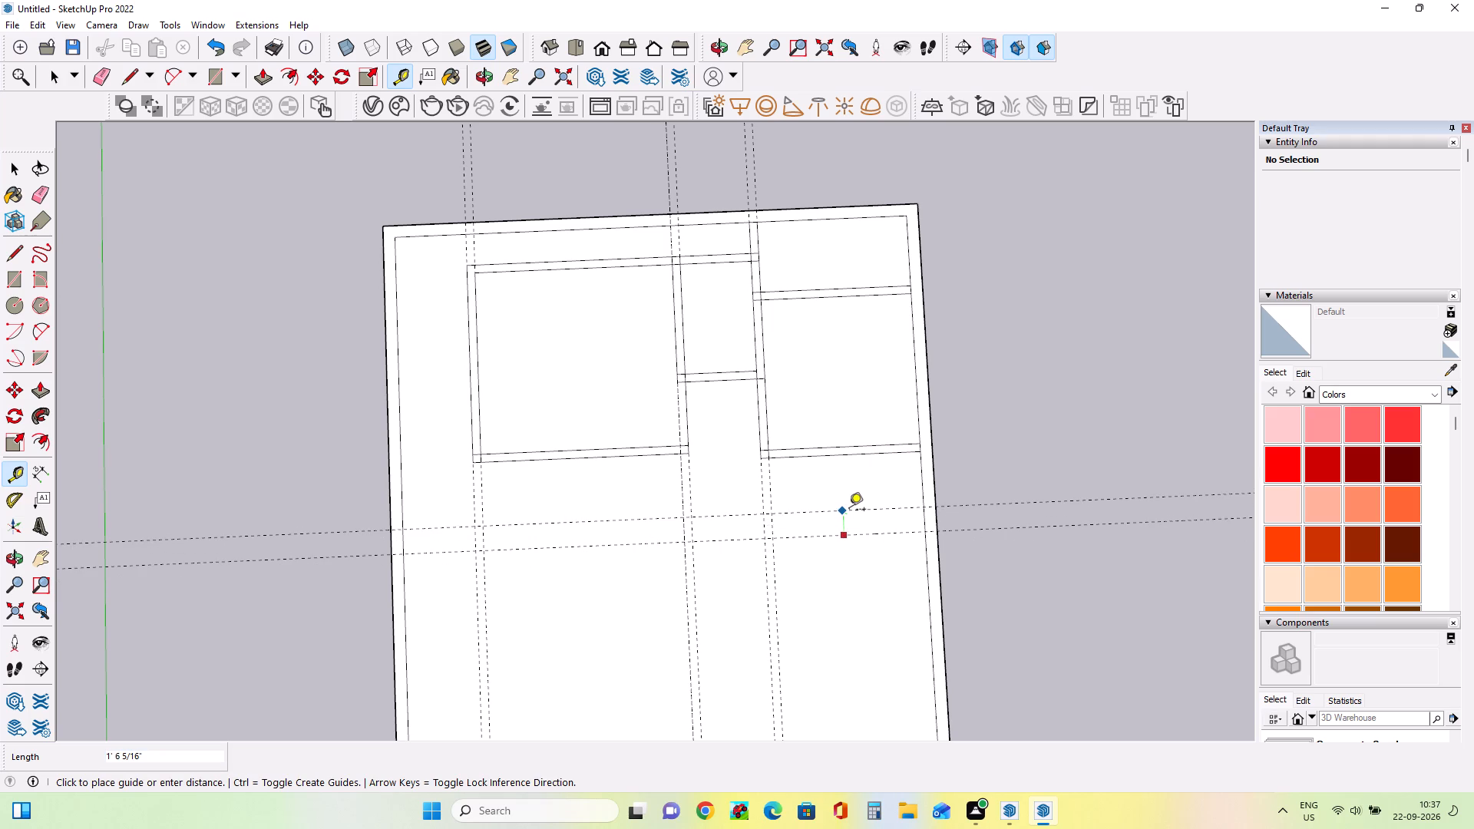
pyautogui.write('6"')
pyautogui.press('Return')
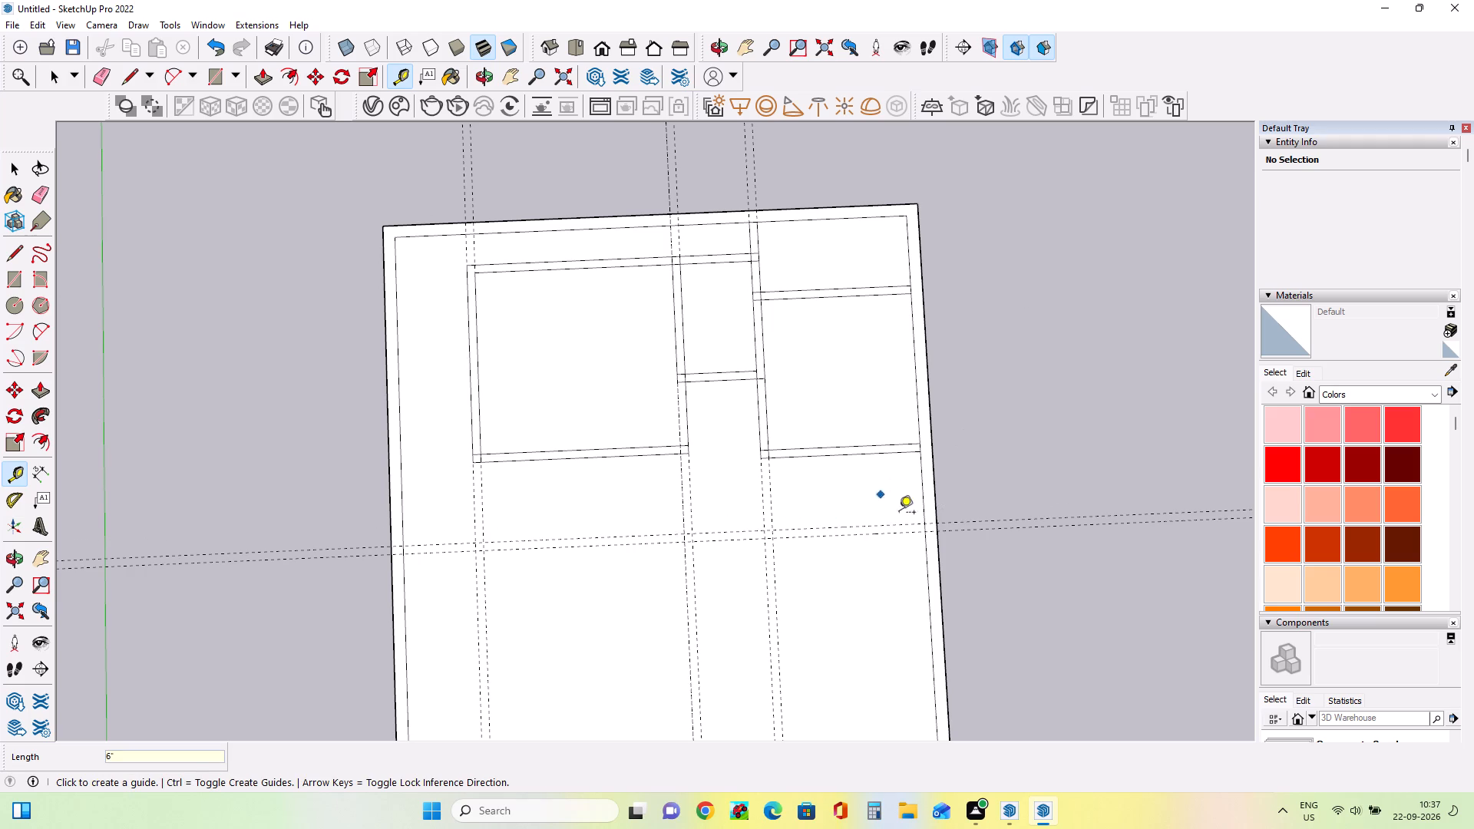
# Outline the narrow room beneath the right-hand square room with rectangles snapped to the guides: outer walls, 9' 6" wide interior, and 6" corner square.
pyautogui.click(12, 276)
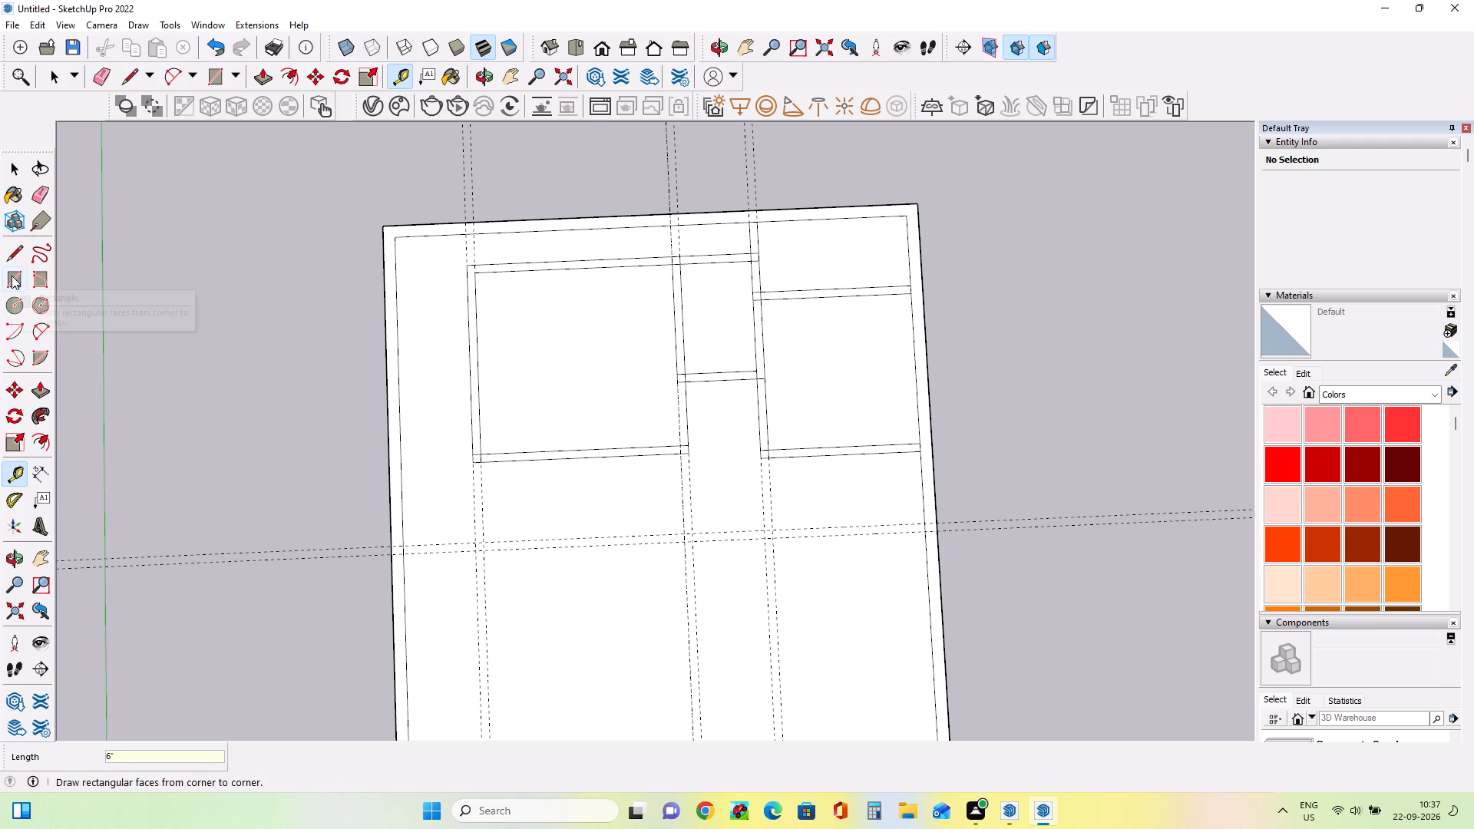
pyautogui.click(765, 461)
pyautogui.click(930, 533)
pyautogui.scroll(3, 844, 533)
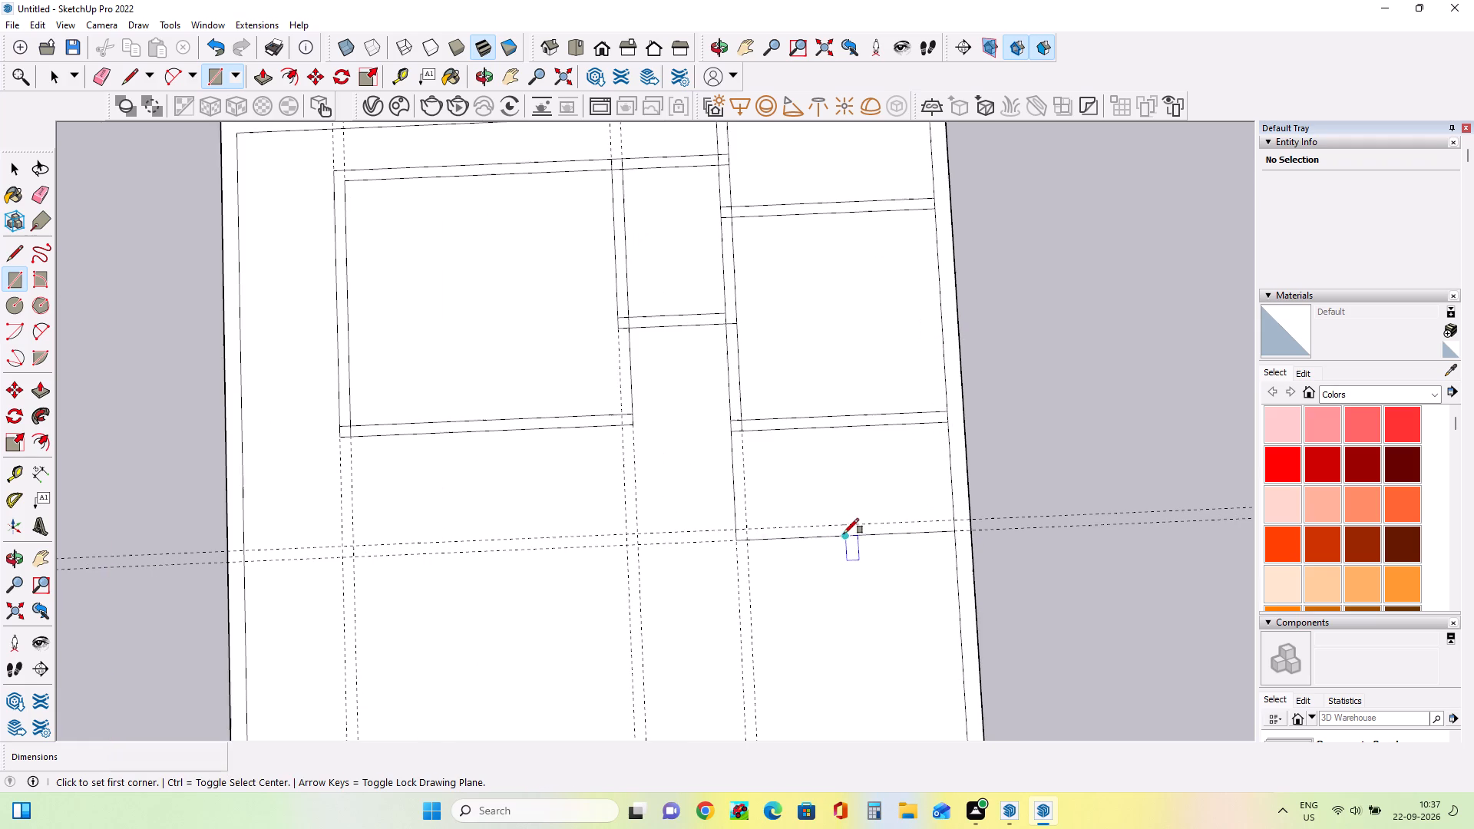
pyautogui.click(738, 527)
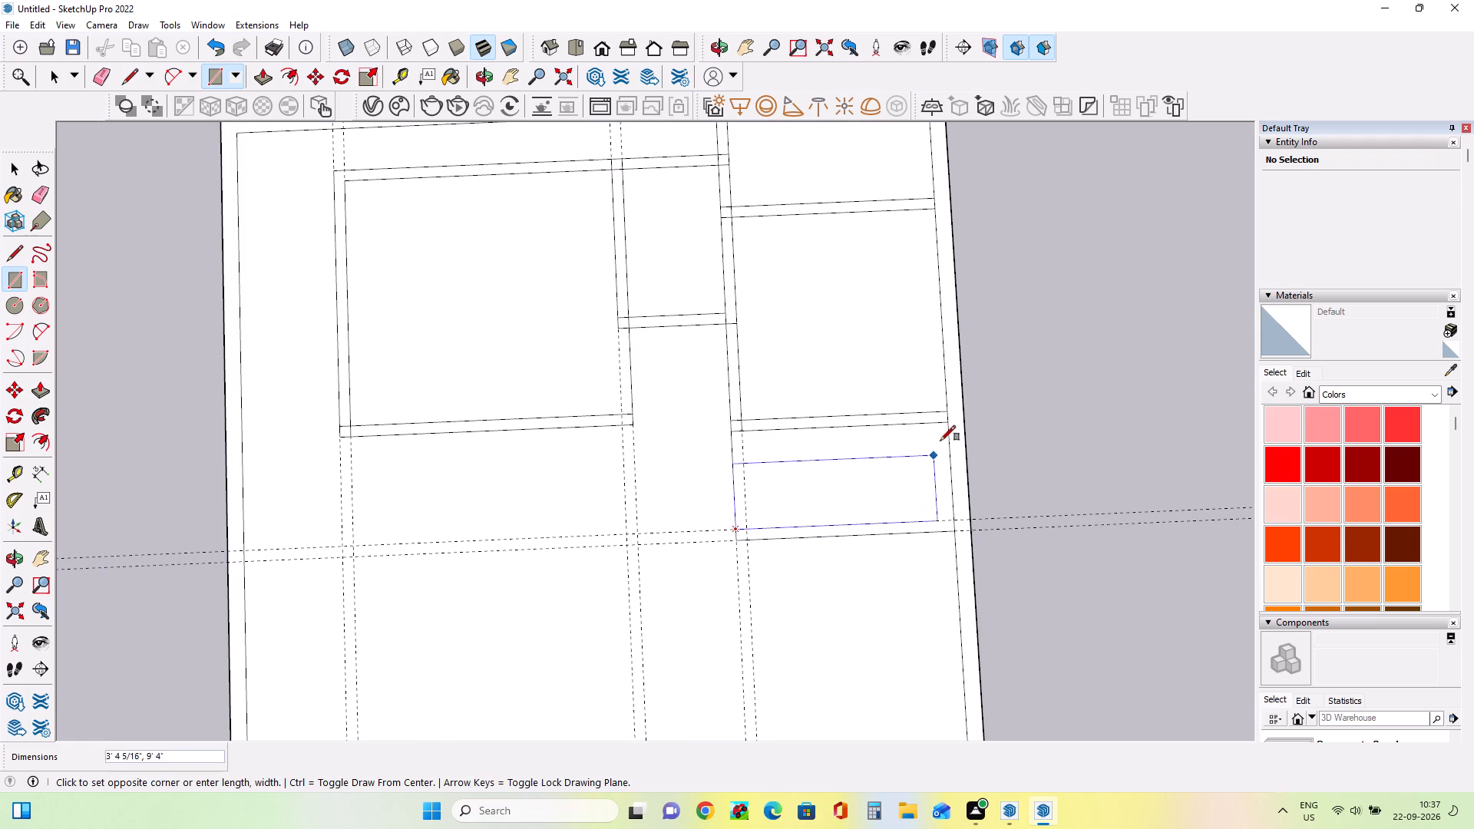
pyautogui.click(947, 428)
pyautogui.scroll(3, 692, 592)
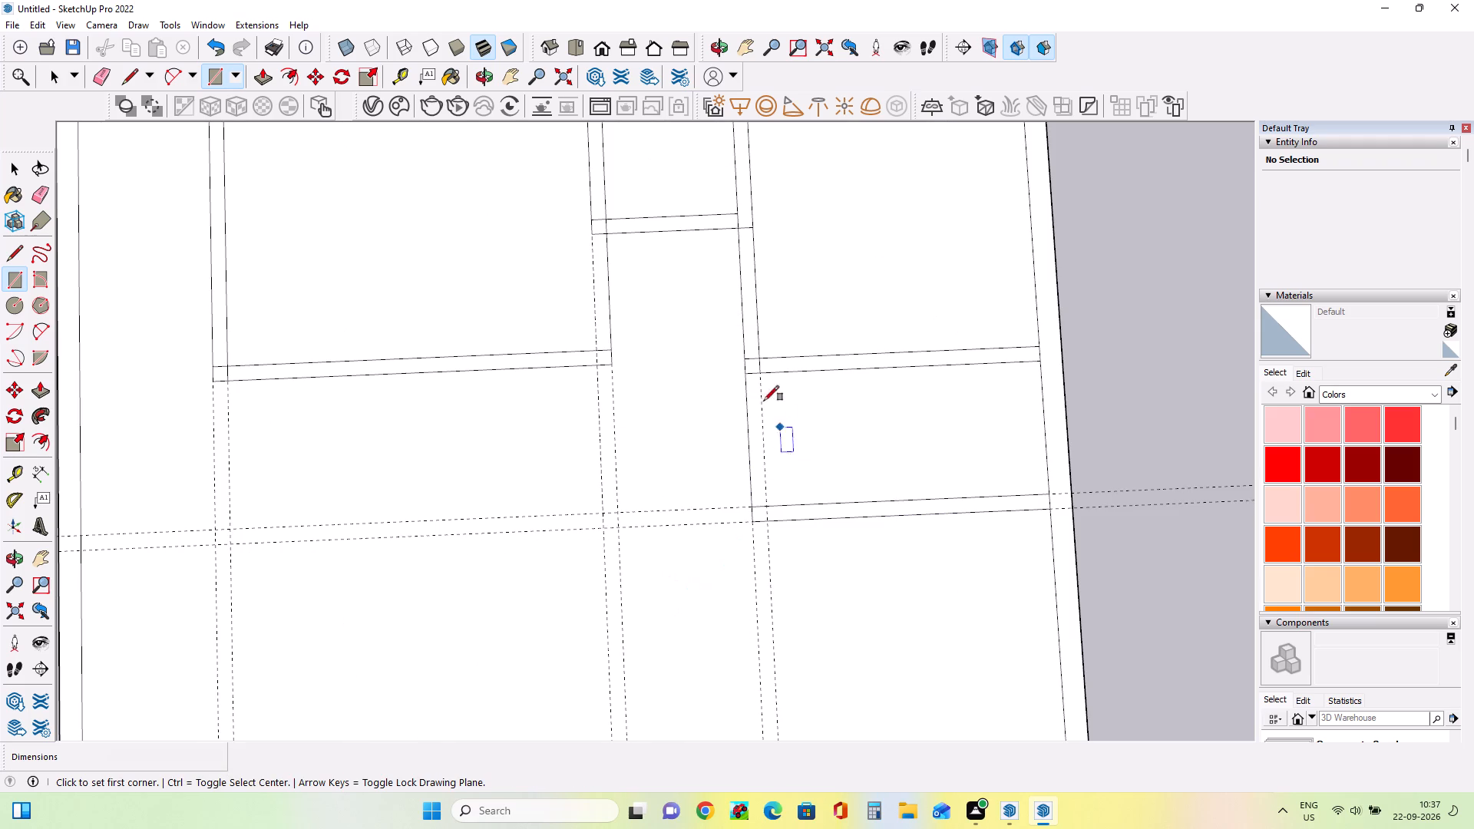
pyautogui.click(764, 377)
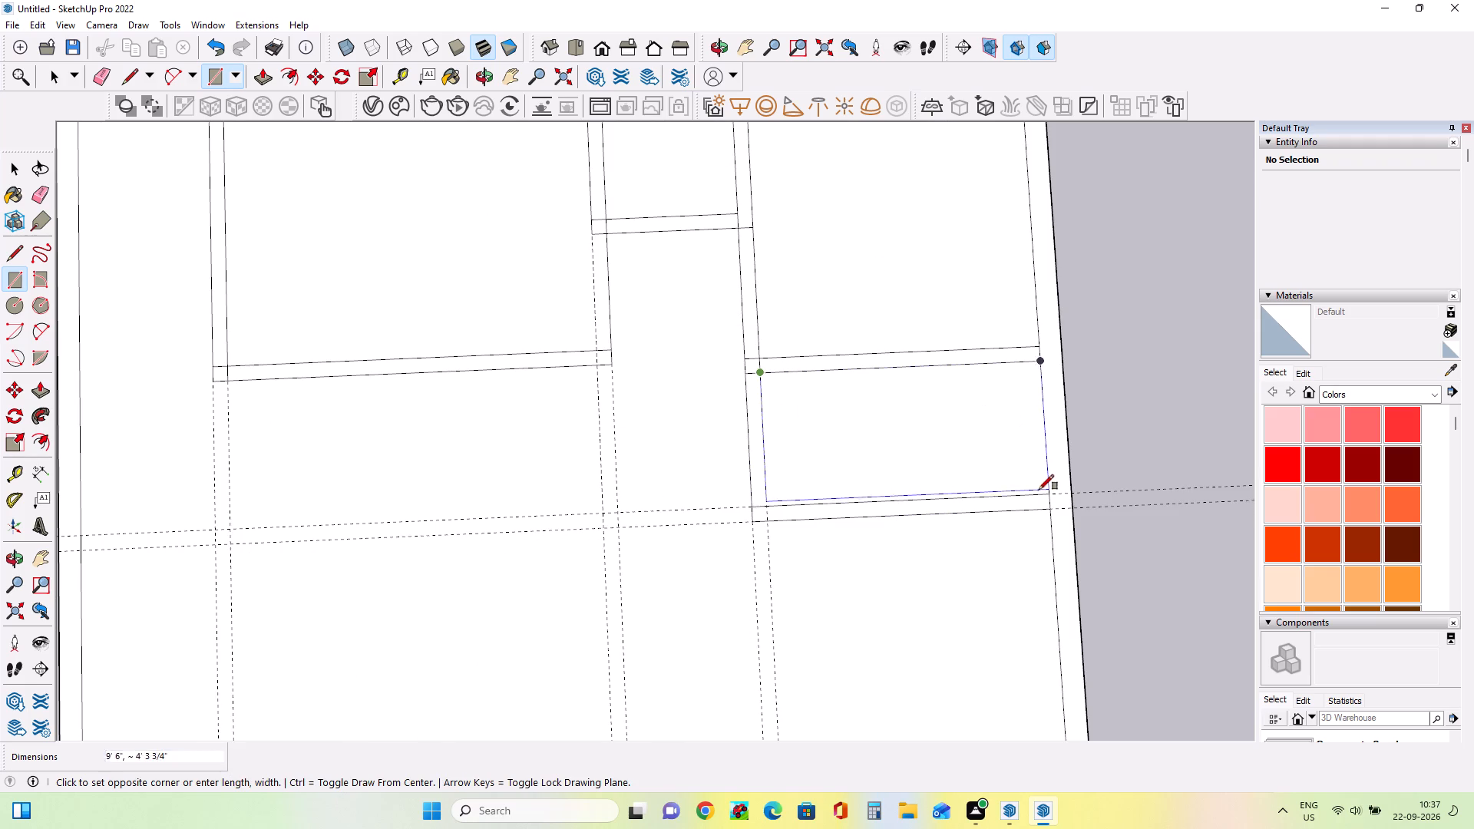
pyautogui.click(1045, 495)
pyautogui.scroll(4, 788, 520)
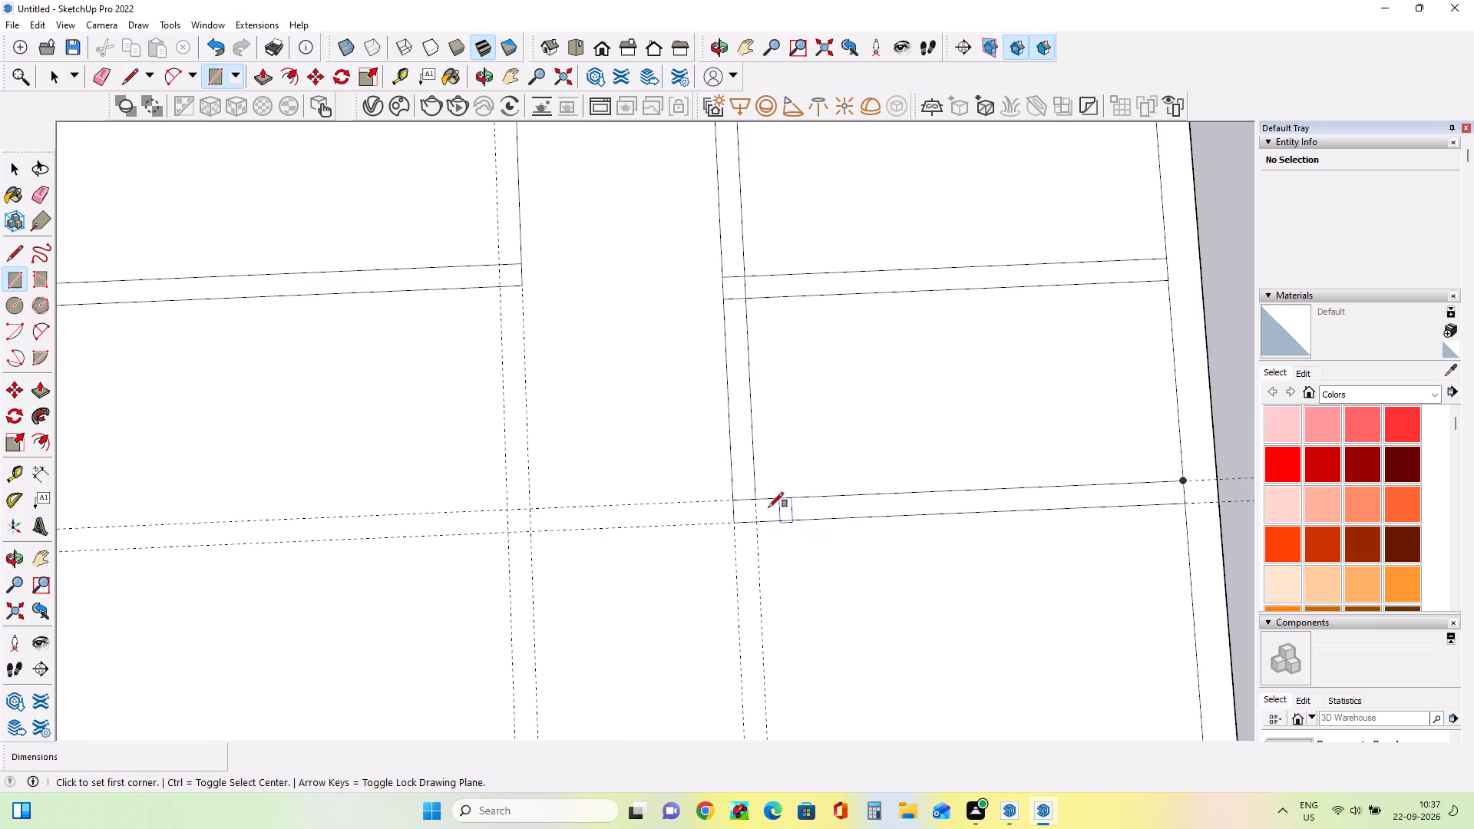
pyautogui.click(758, 500)
pyautogui.click(736, 526)
# Place a guide 5' below the narrow room's lower wall line, and another 6" back from it toward the room.
pyautogui.scroll(-7, 752, 606)
pyautogui.scroll(-3, 913, 610)
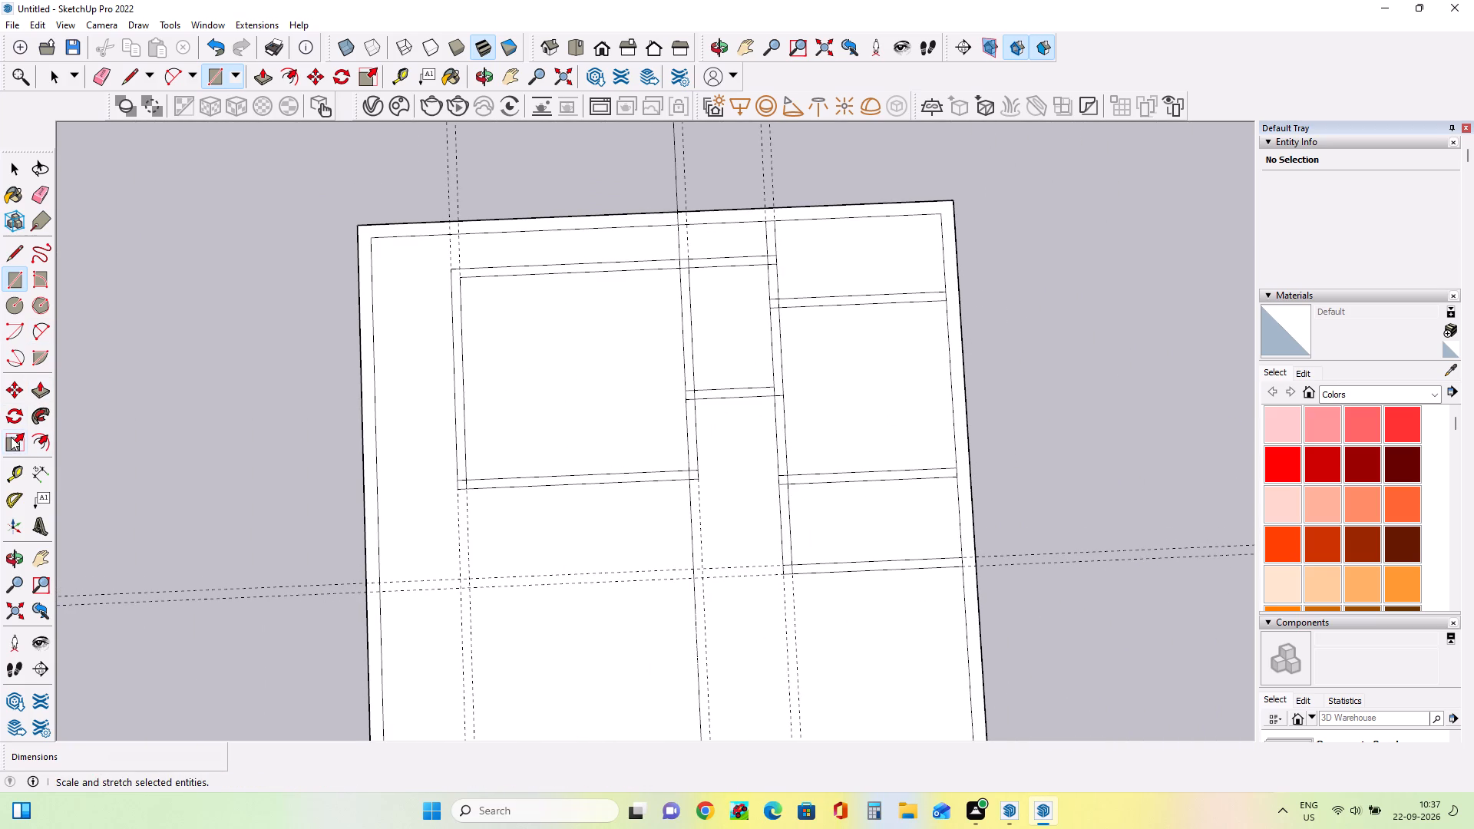
pyautogui.click(13, 472)
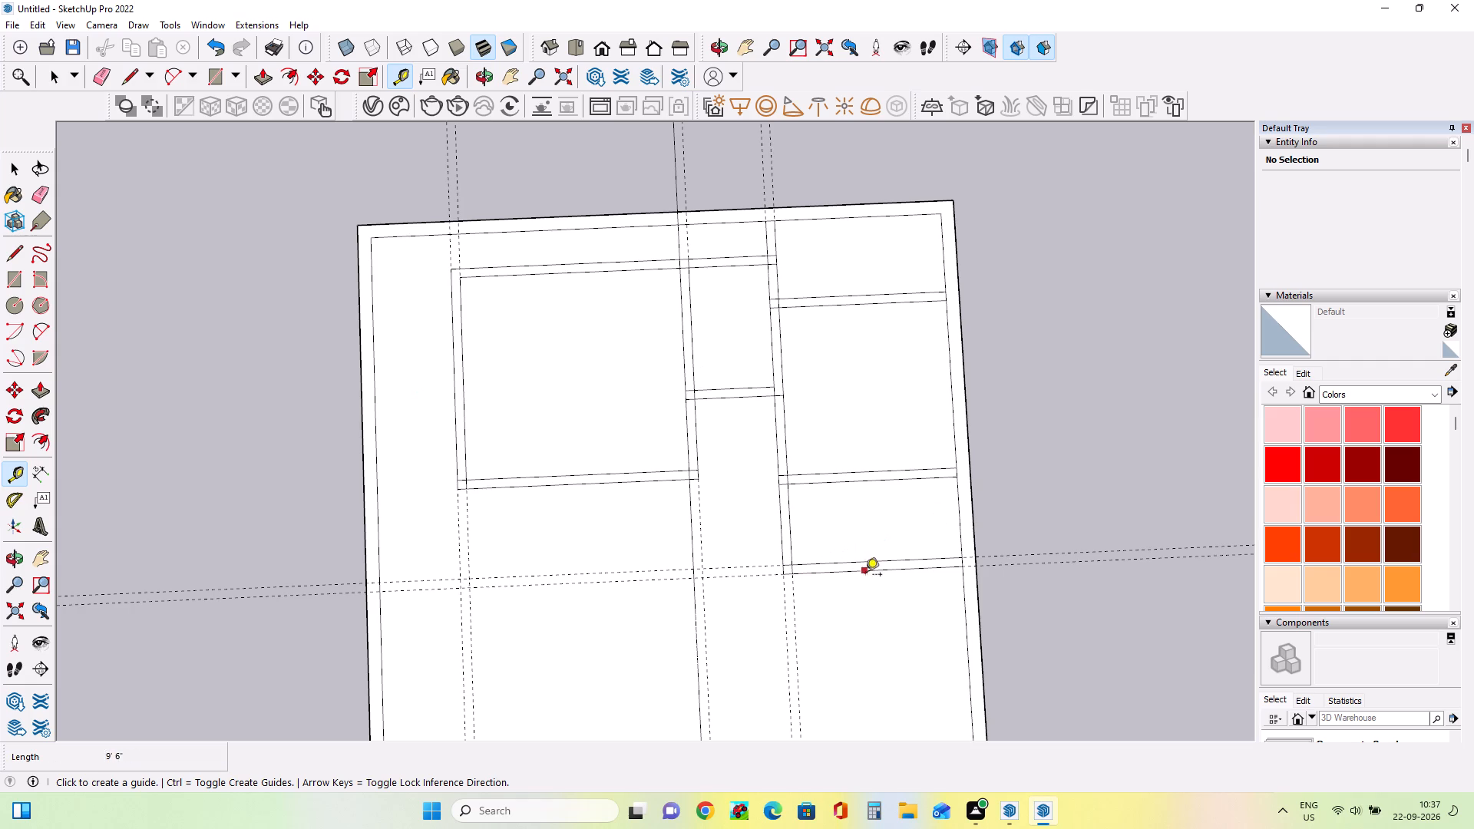
pyautogui.click(871, 569)
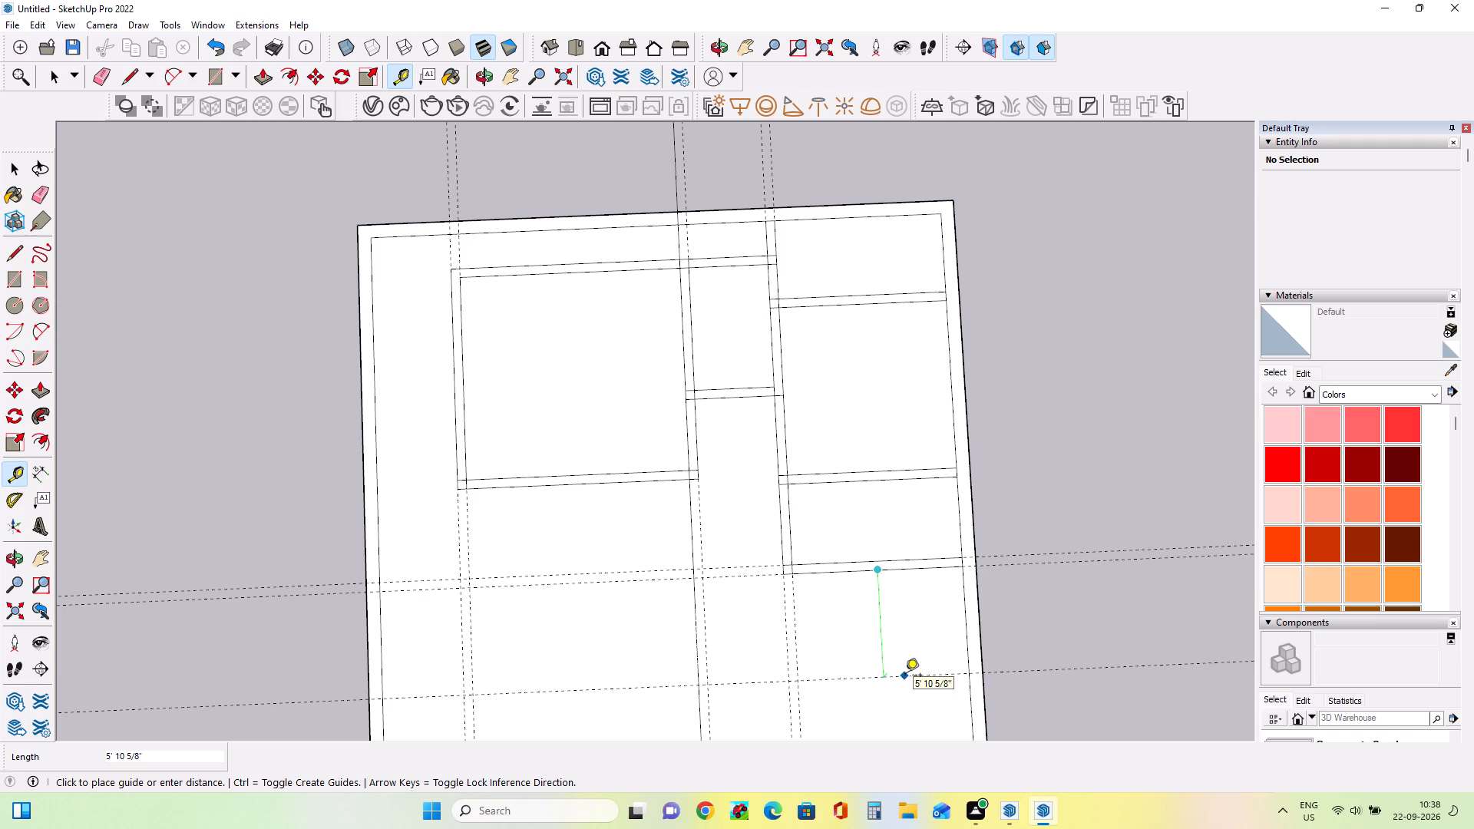
pyautogui.write("5'")
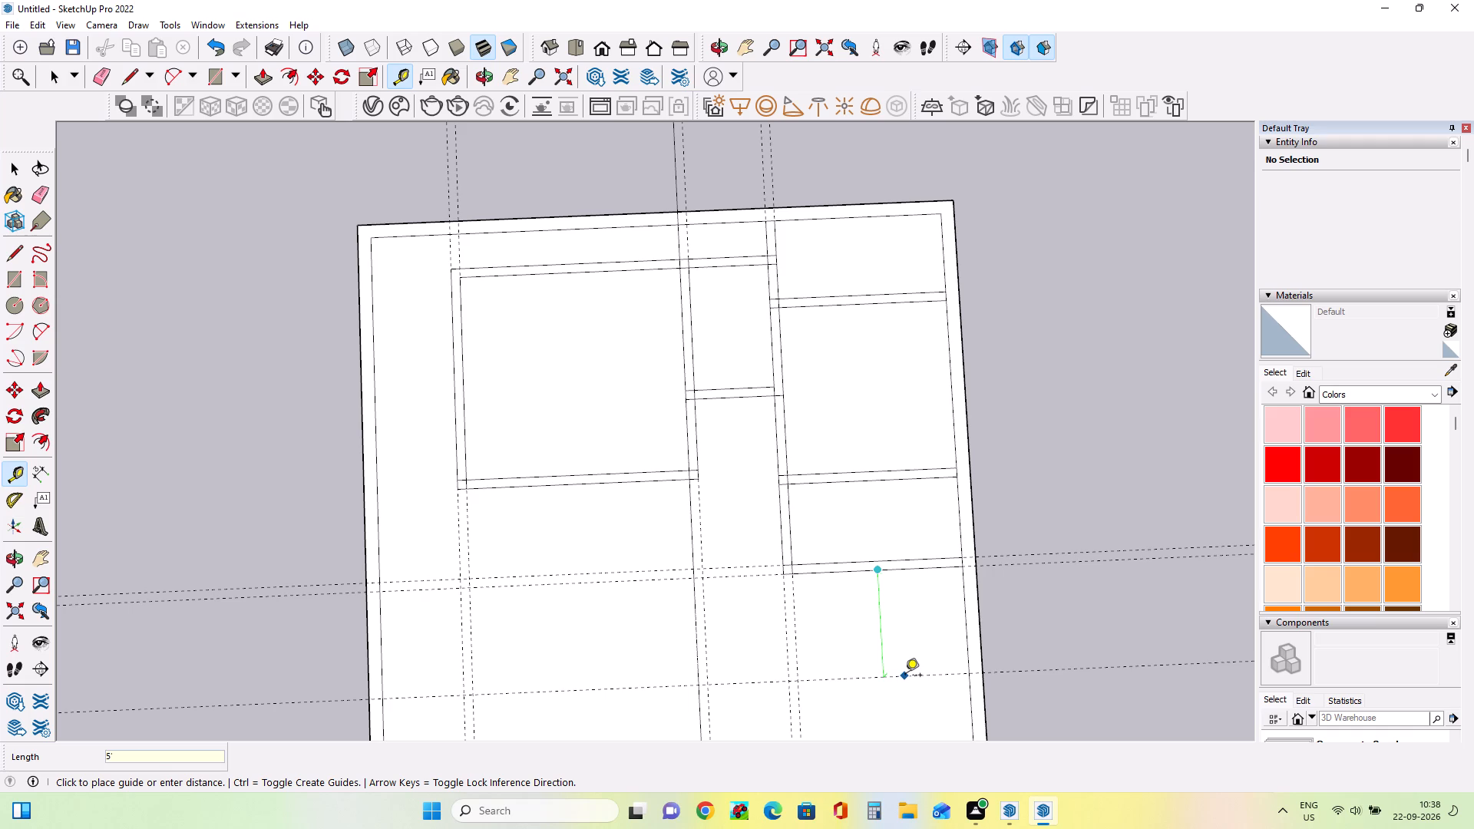
pyautogui.press('Return')
pyautogui.click(907, 657)
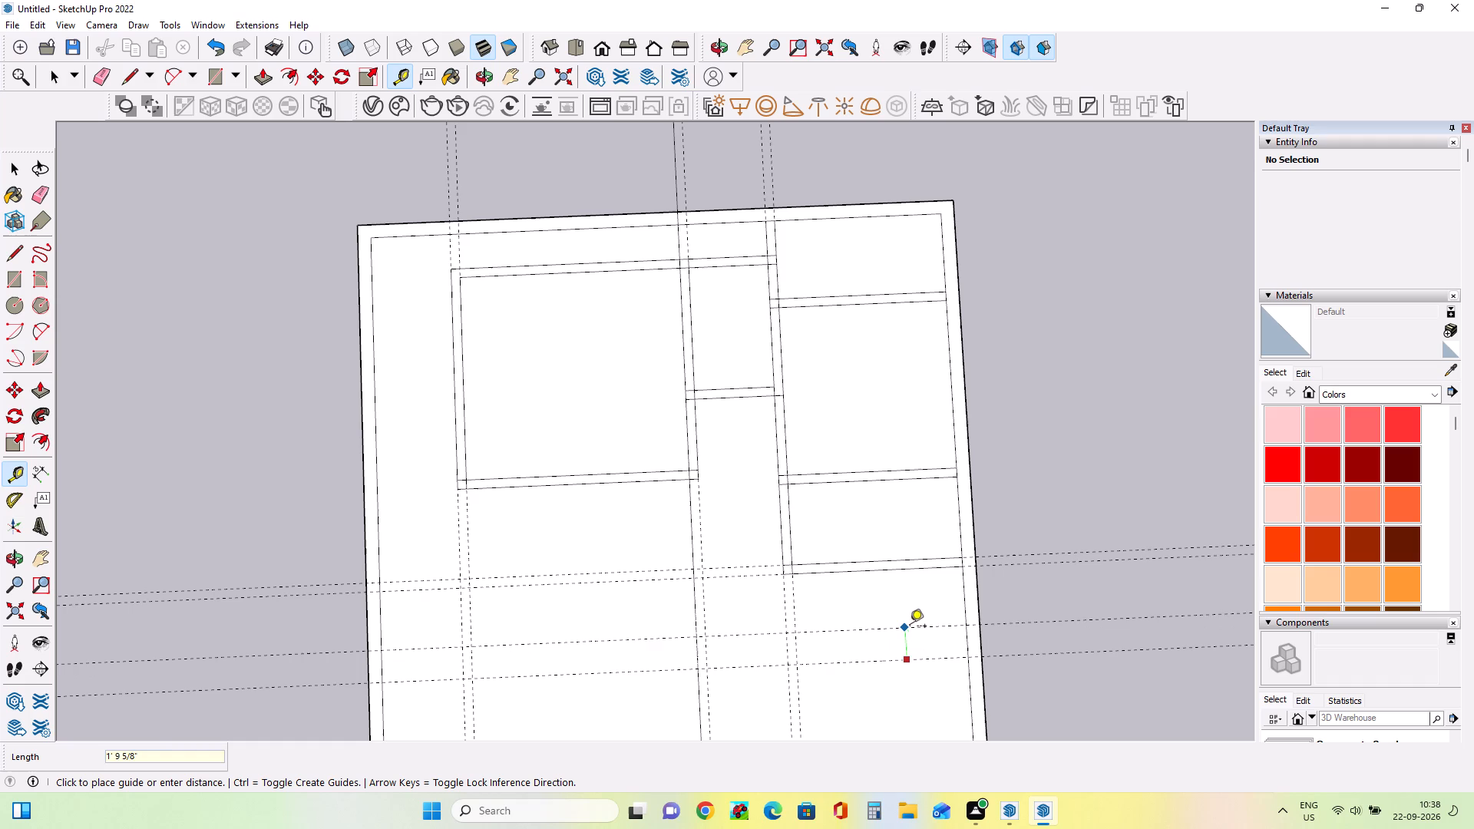
pyautogui.write('6"')
pyautogui.press('Return')
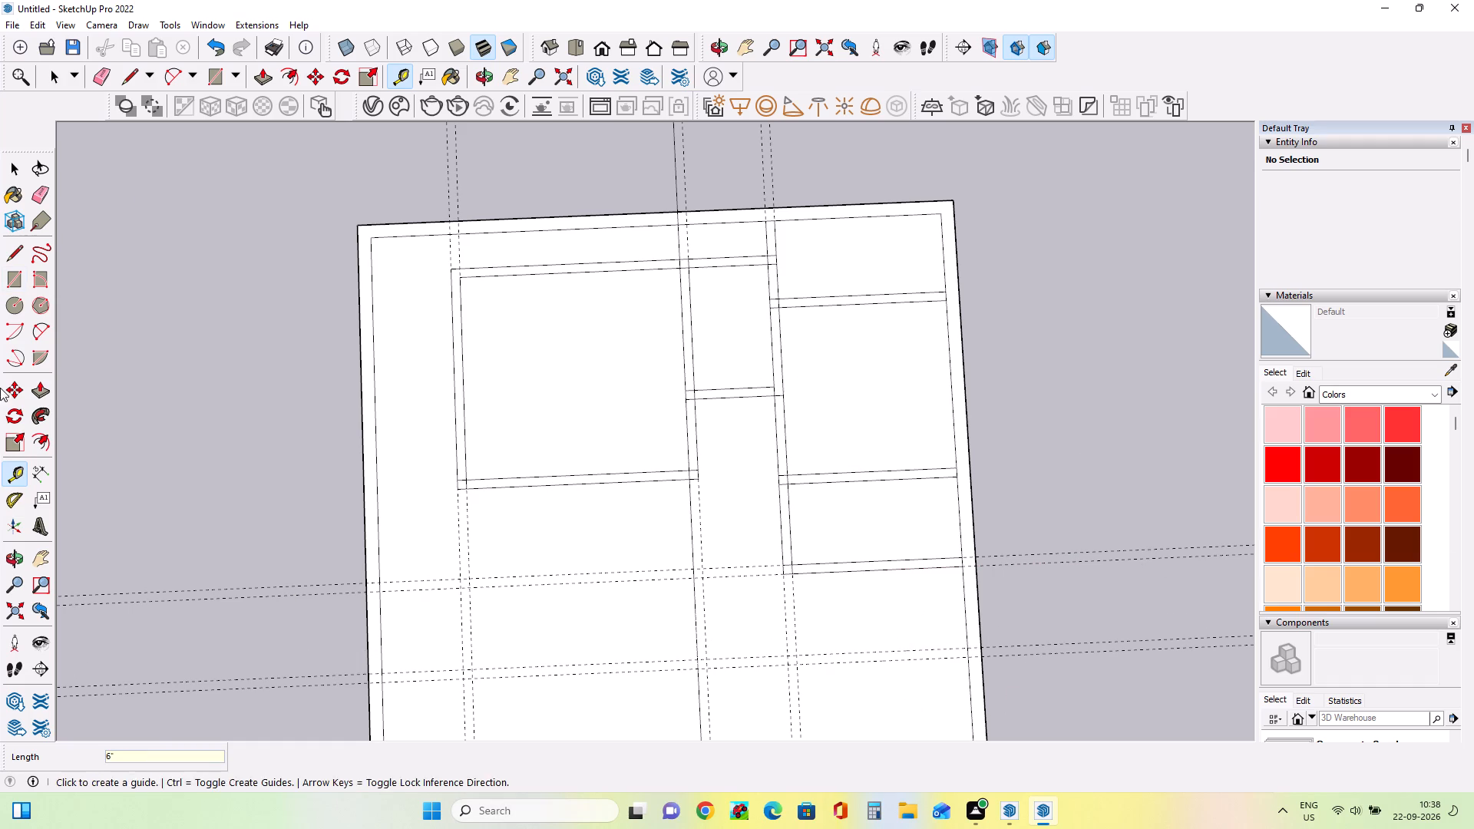
# Place a lengthwise guide 6' 8" inward from the right-hand boundary wall's inner line.
pyautogui.click(15, 471)
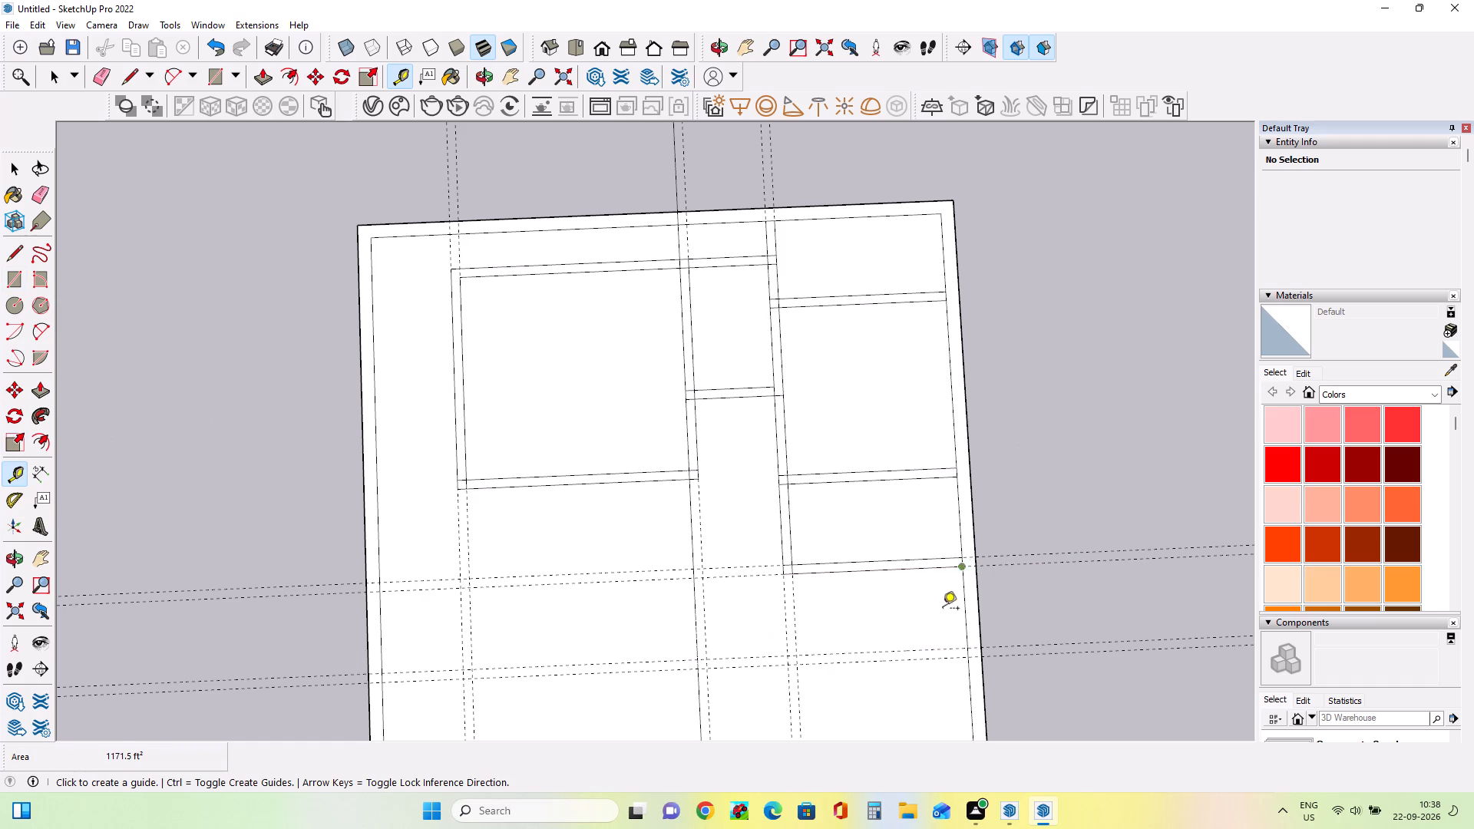
pyautogui.click(966, 607)
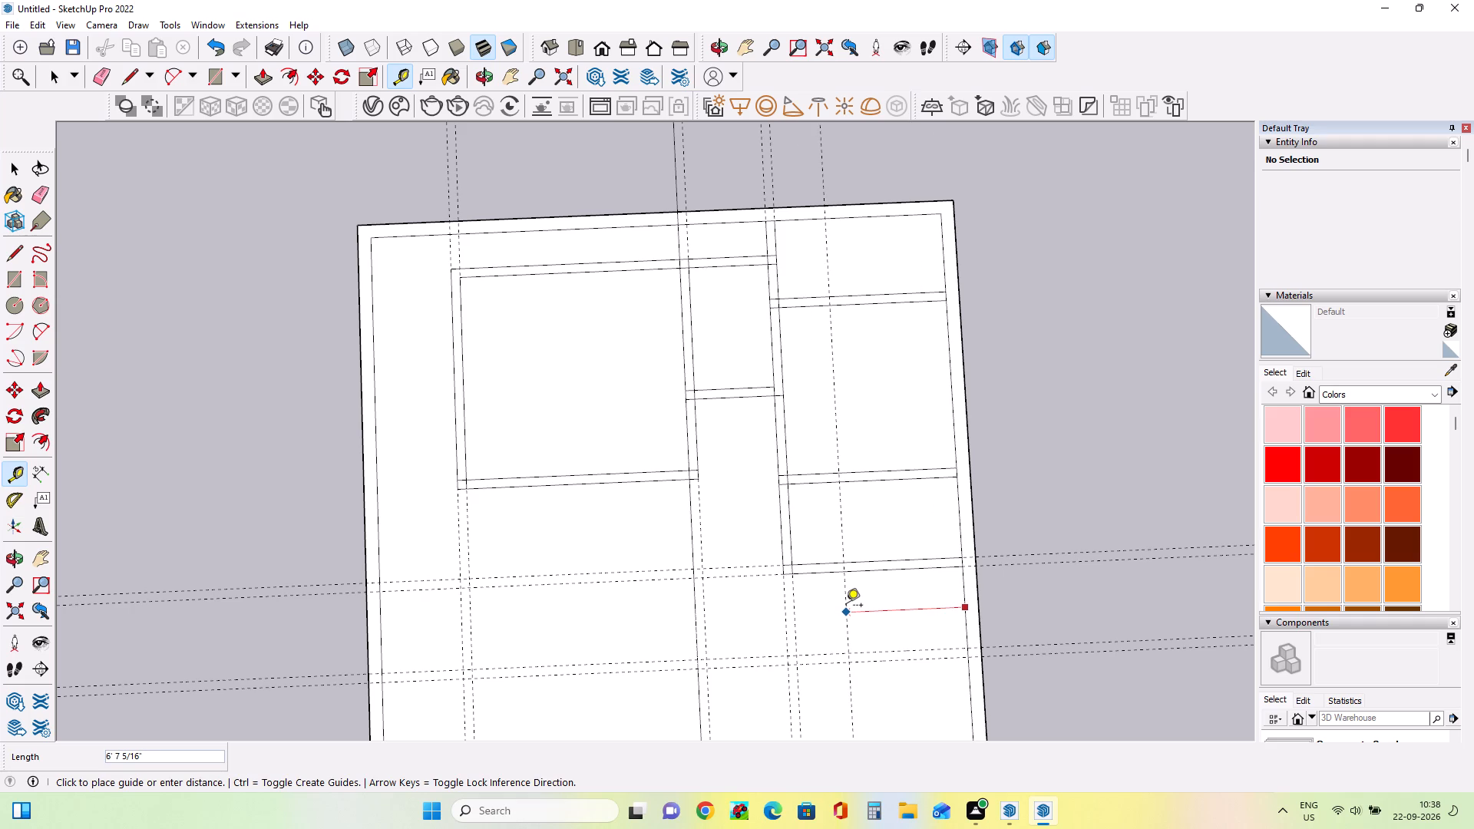
pyautogui.write("6'")
pyautogui.write('8"')
pyautogui.press('Return')
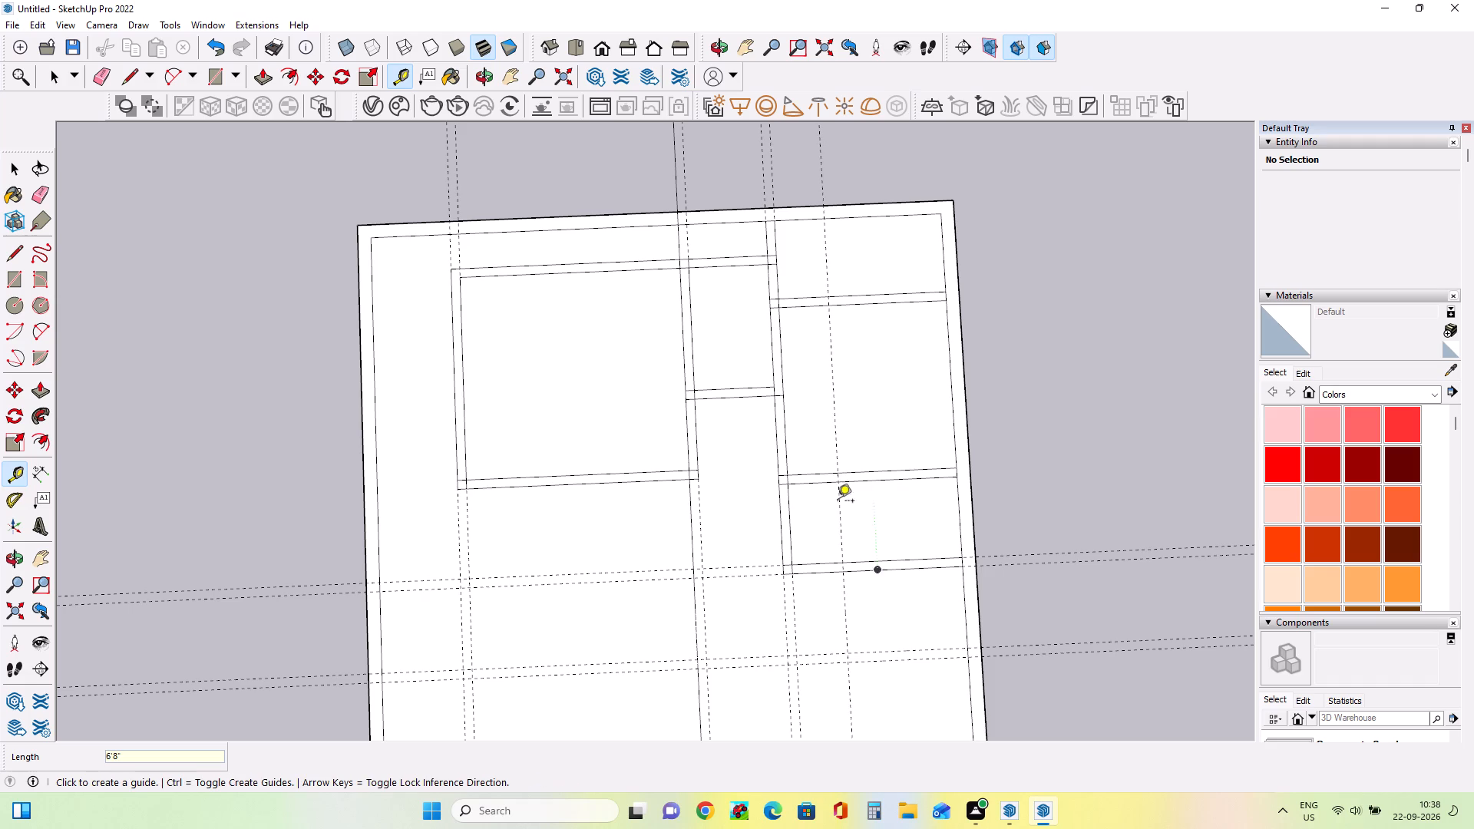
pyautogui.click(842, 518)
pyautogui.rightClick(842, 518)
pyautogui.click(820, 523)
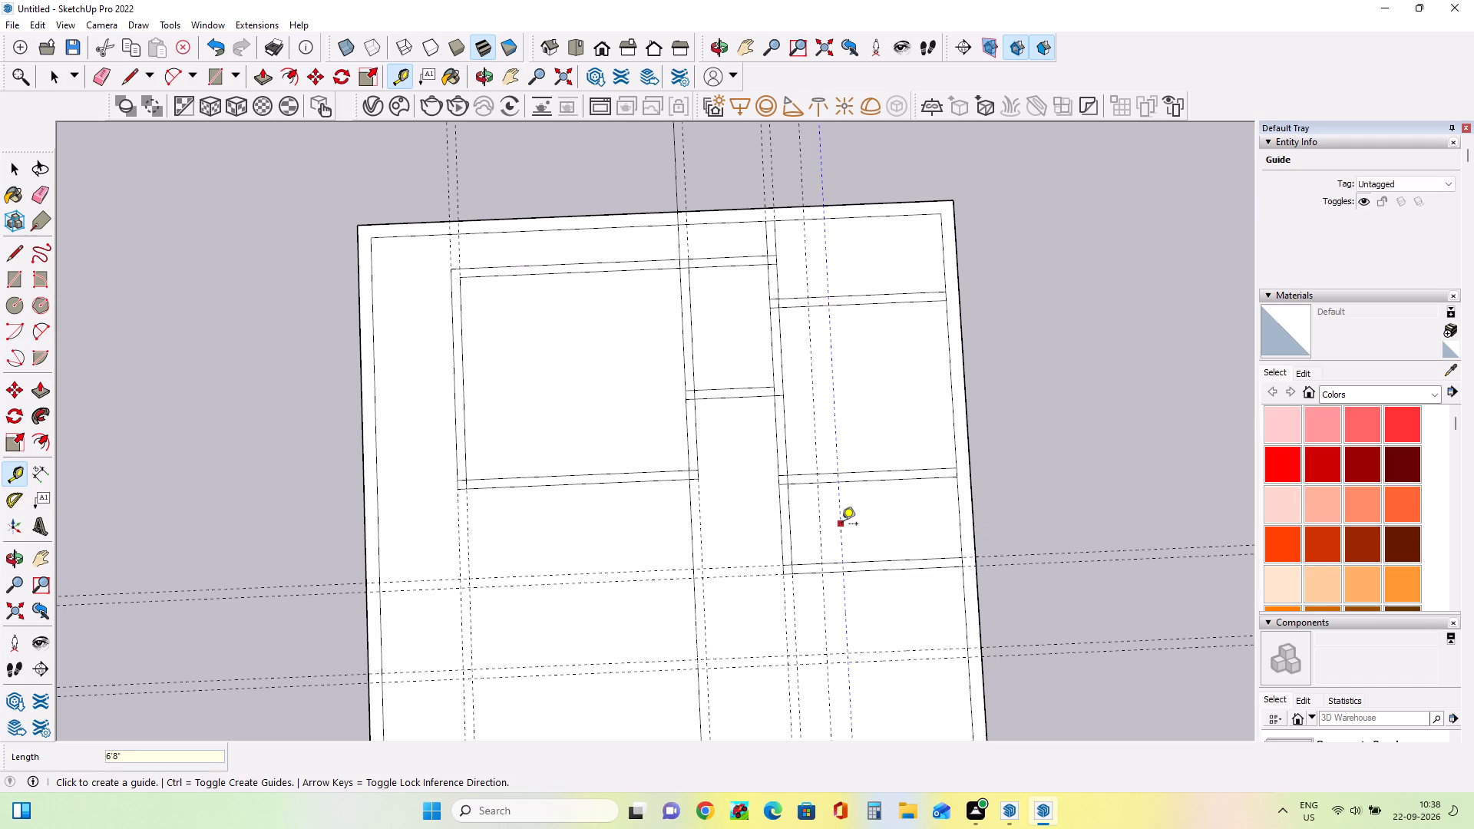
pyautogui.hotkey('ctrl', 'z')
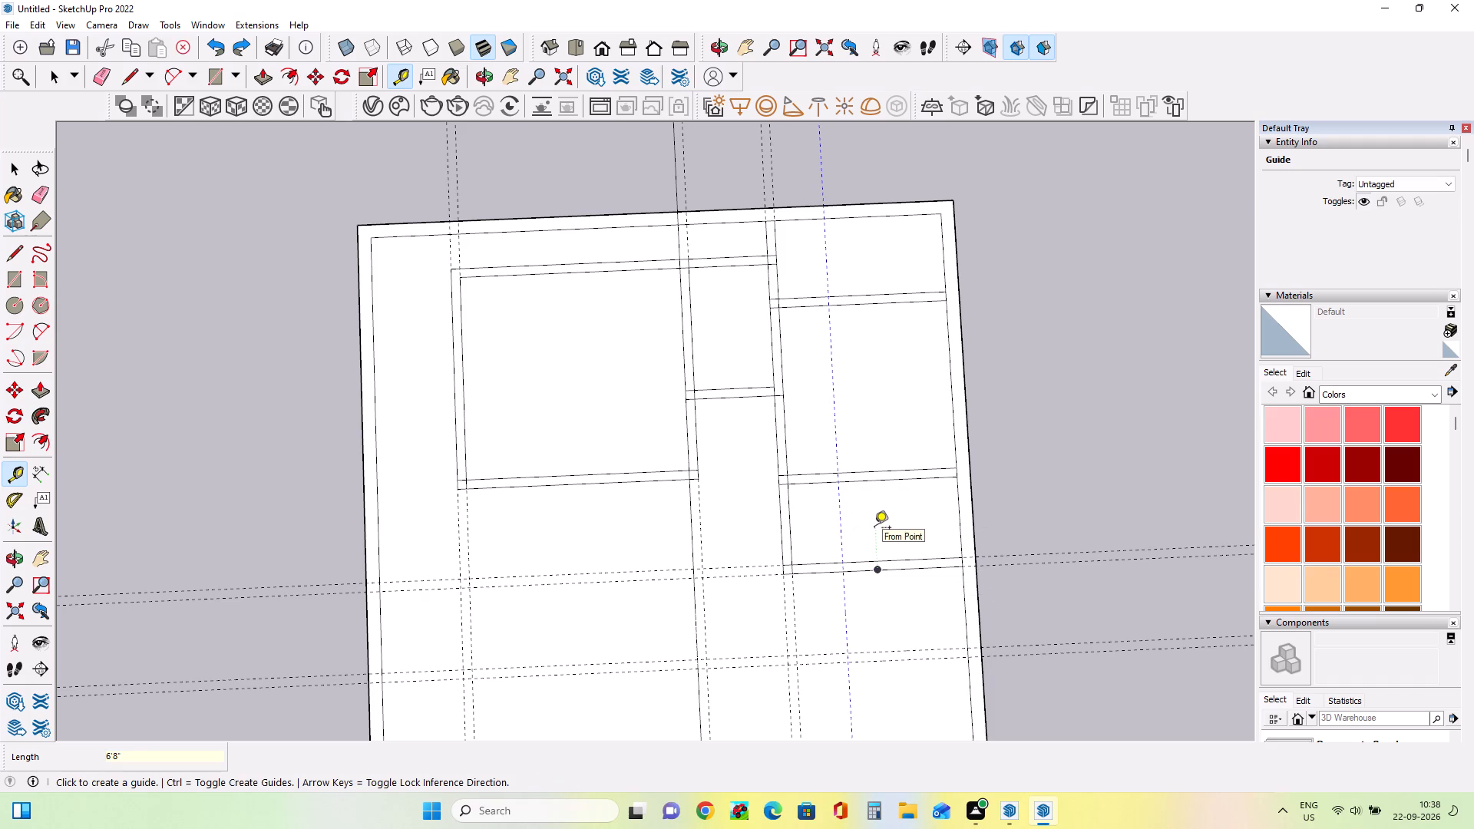
# Place a parallel guide 6" from the 6' 8" guide, on the side toward the right-hand boundary wall.
pyautogui.click(843, 530)
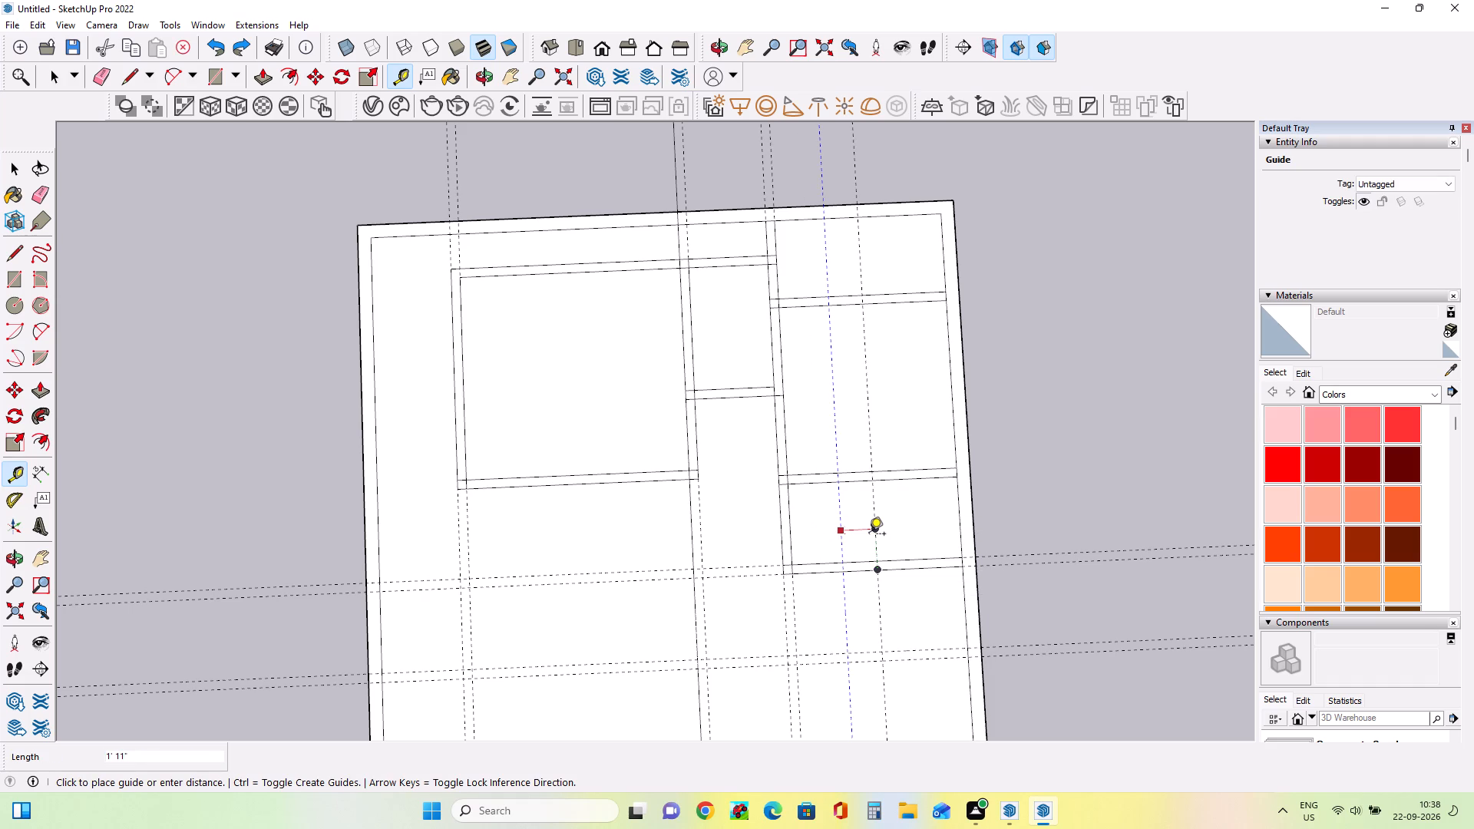
pyautogui.write('6"')
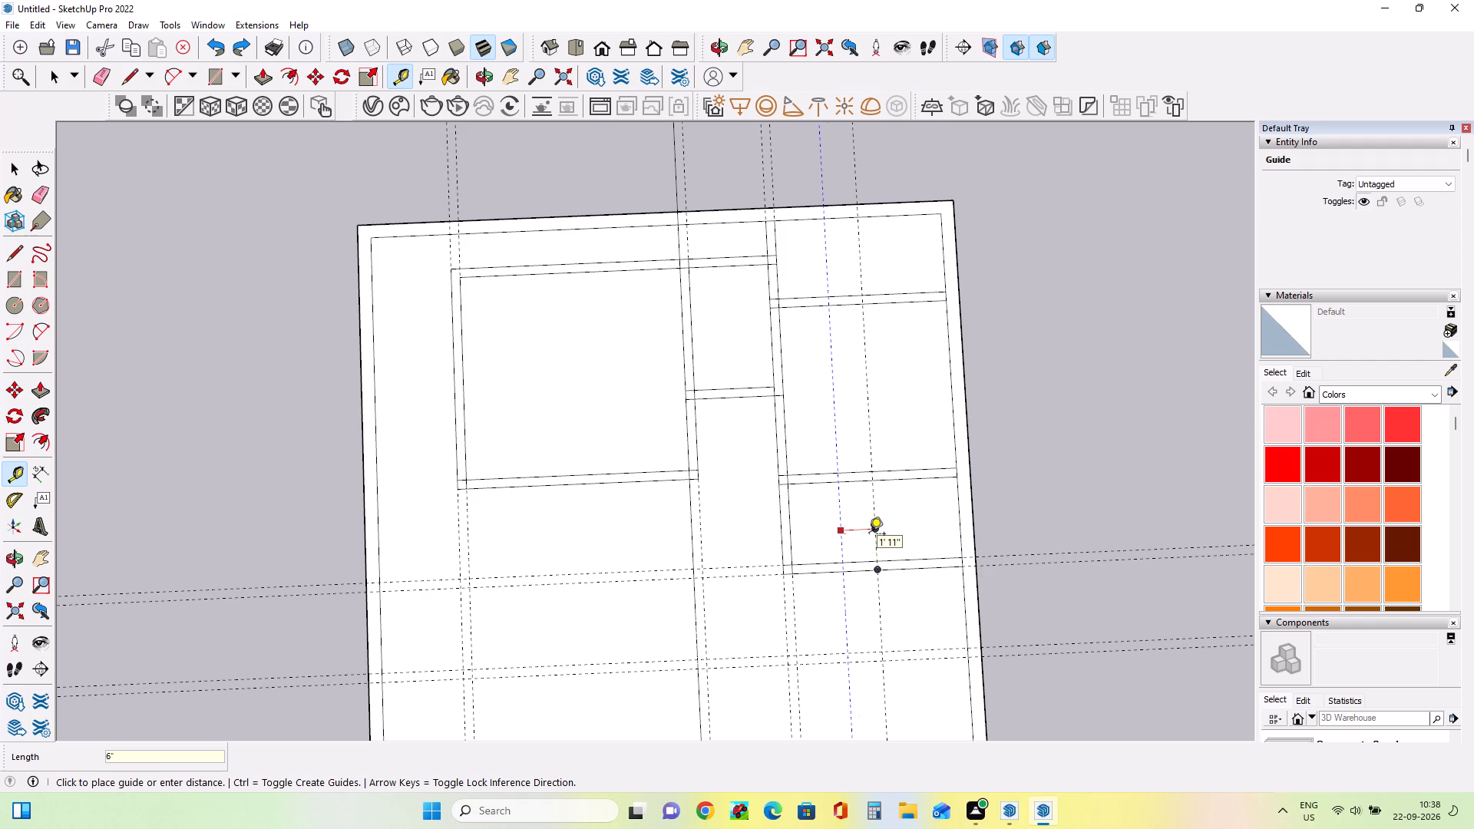
pyautogui.press('Return')
# Outline the small room below the narrow room with rectangles: 6' 8" by 5', 6' 8" by 4' 6", inner wall face, and a 6" corner square.
pyautogui.scroll(2, 860, 545)
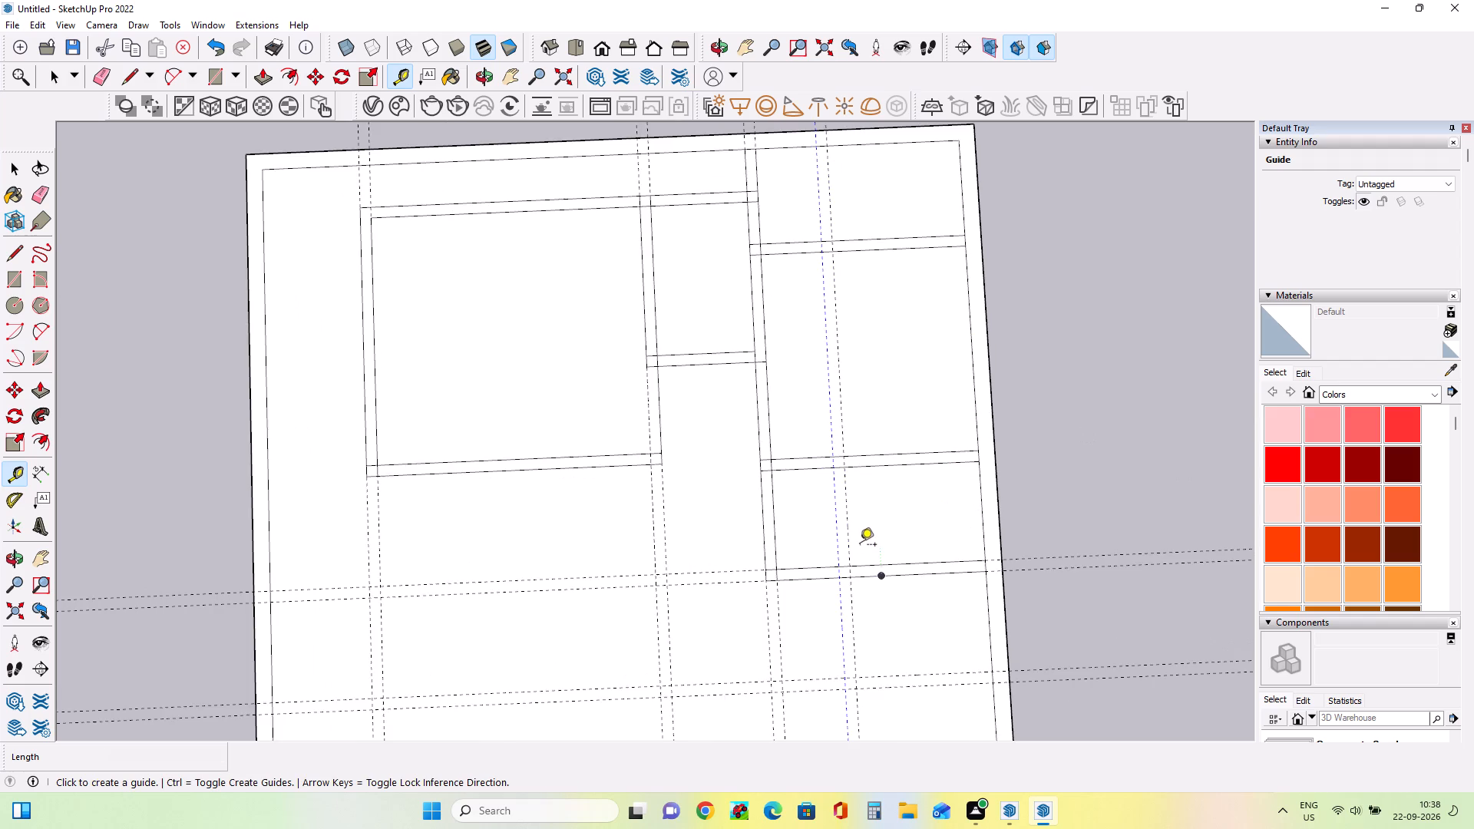
pyautogui.scroll(-3, 863, 548)
pyautogui.click(9, 279)
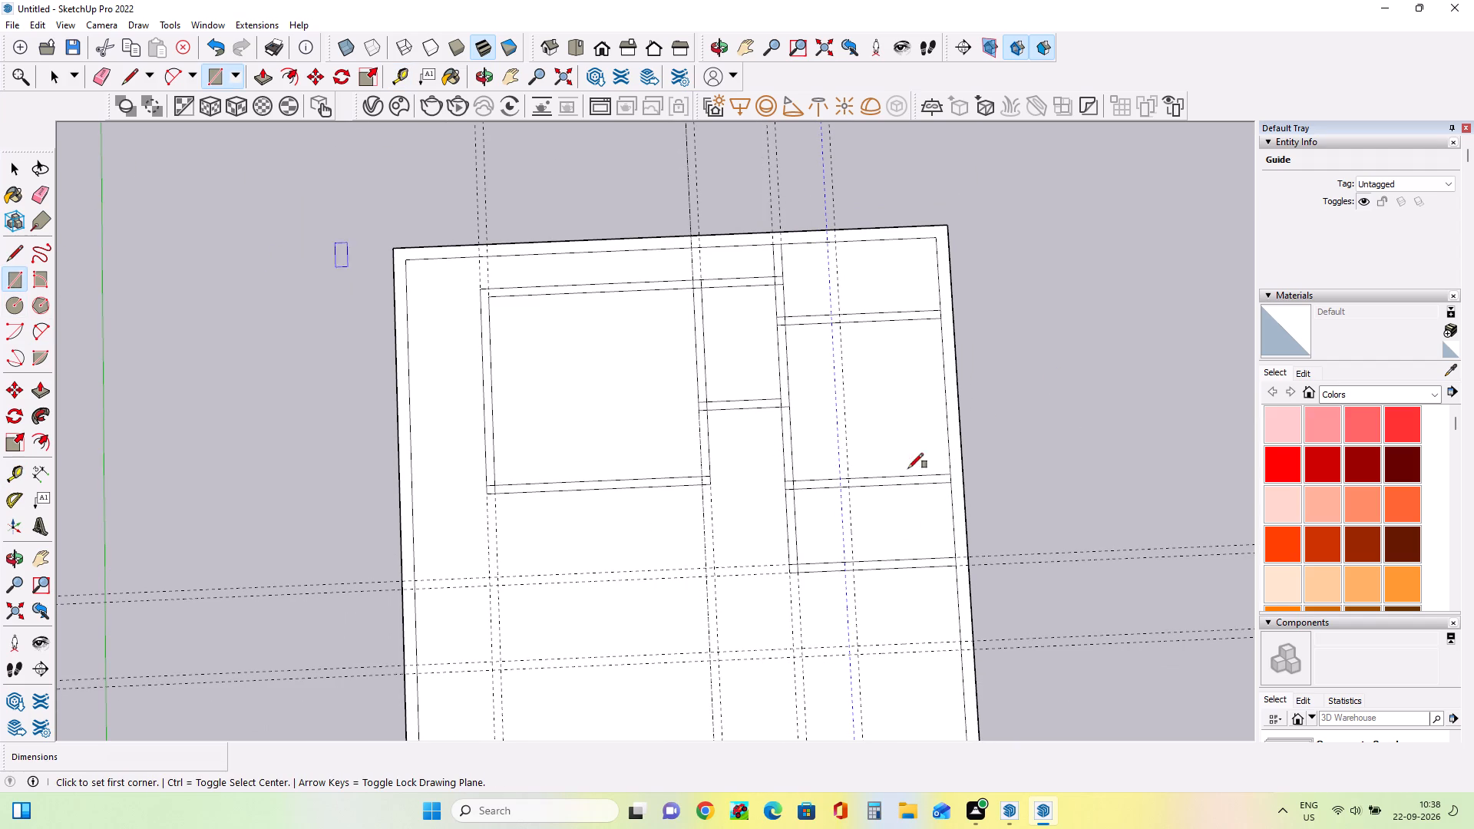
pyautogui.scroll(2, 864, 669)
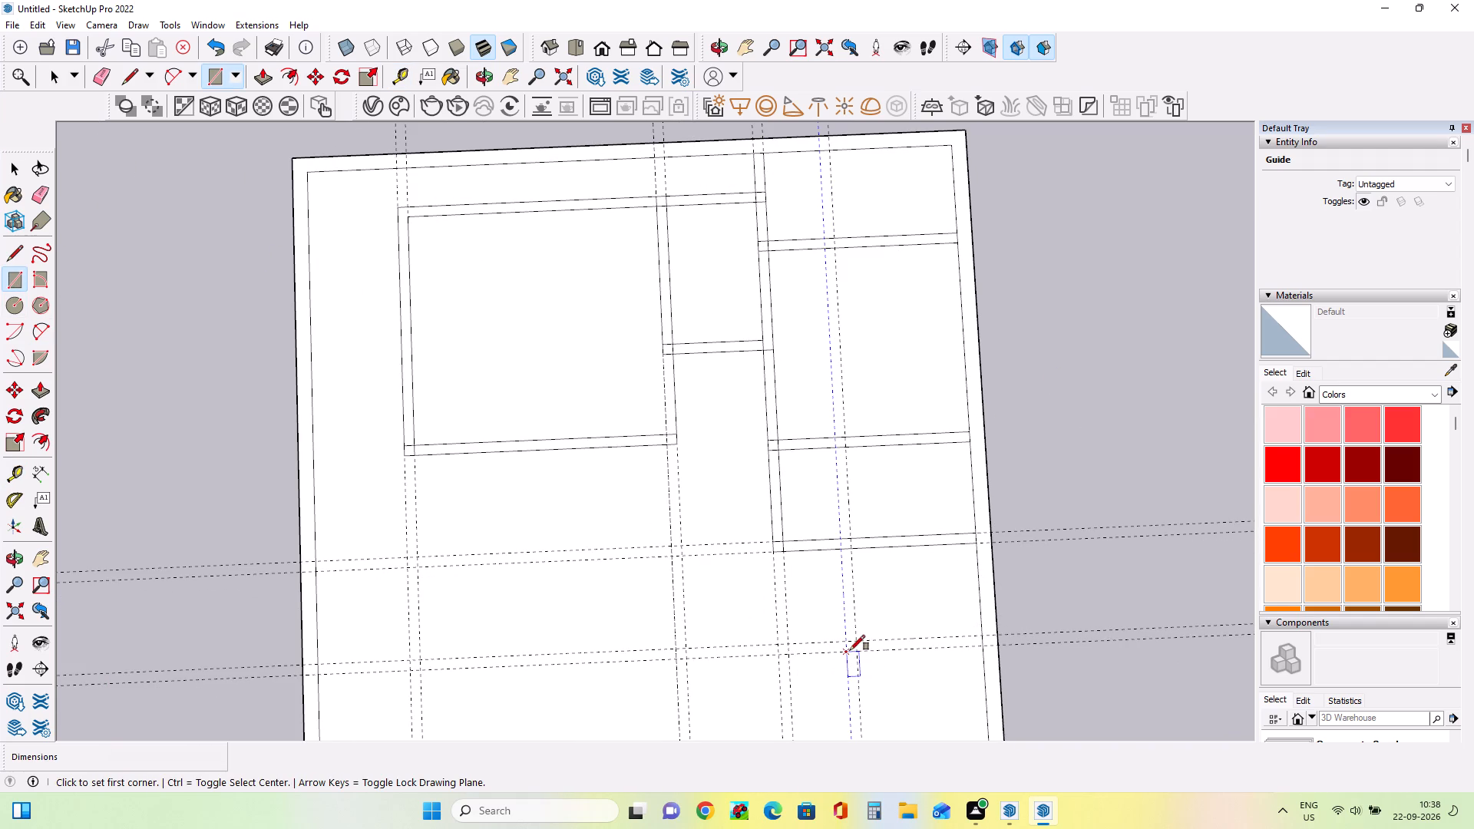
pyautogui.click(850, 650)
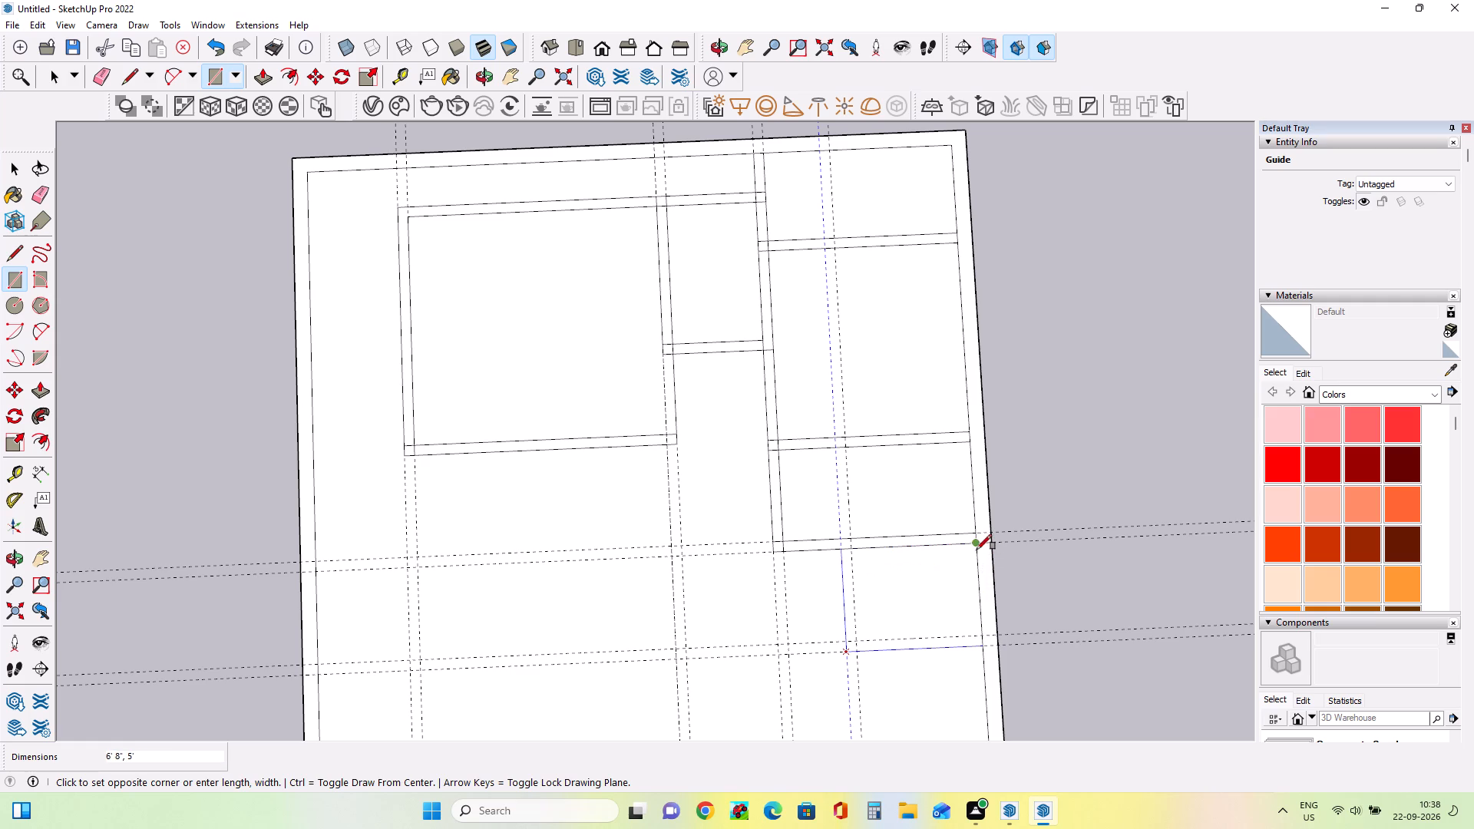
pyautogui.click(977, 550)
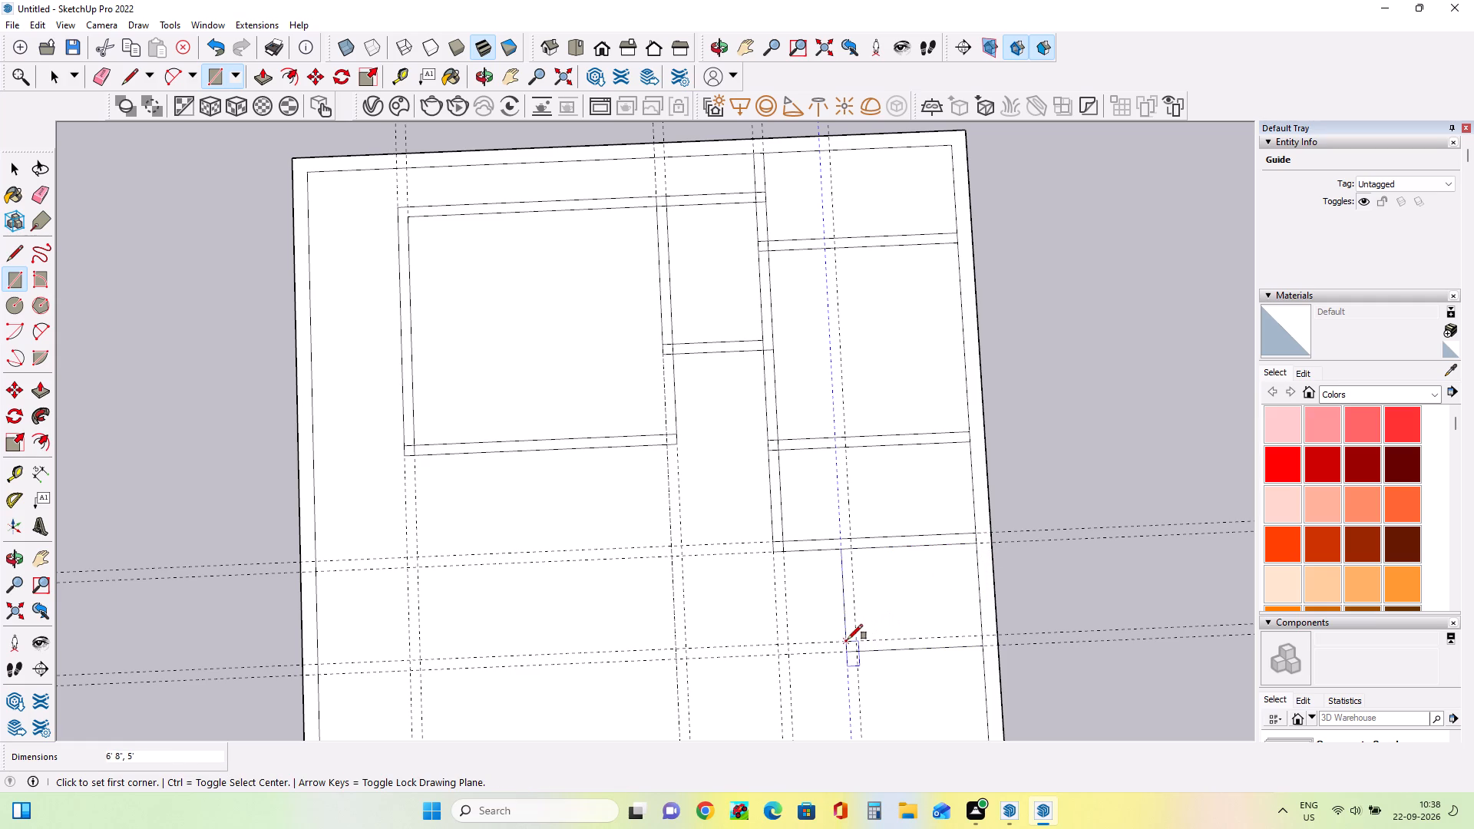
pyautogui.click(848, 639)
pyautogui.click(976, 549)
pyautogui.scroll(3, 882, 659)
pyautogui.click(841, 515)
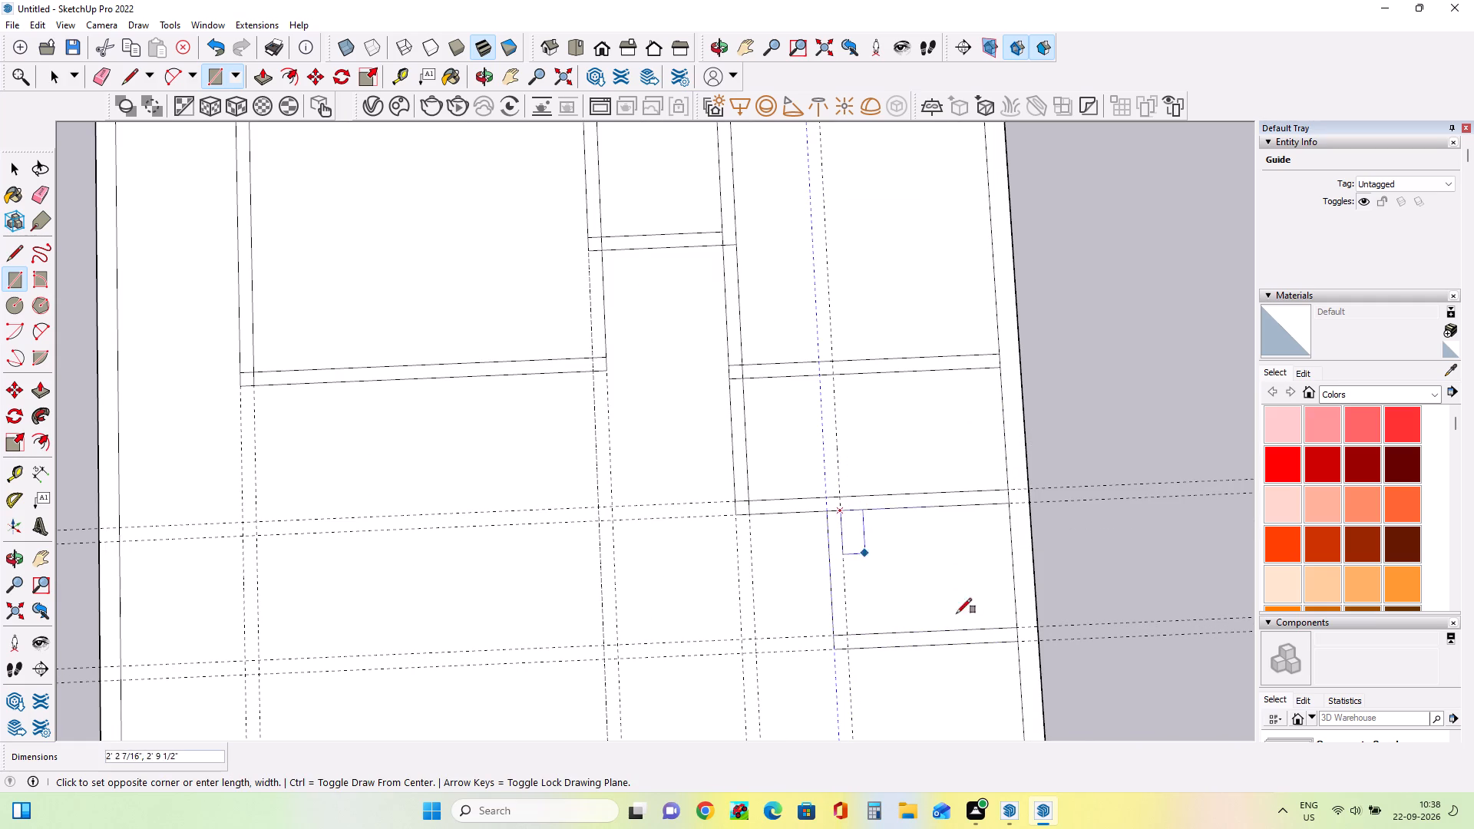
pyautogui.click(1020, 626)
pyautogui.scroll(3, 852, 645)
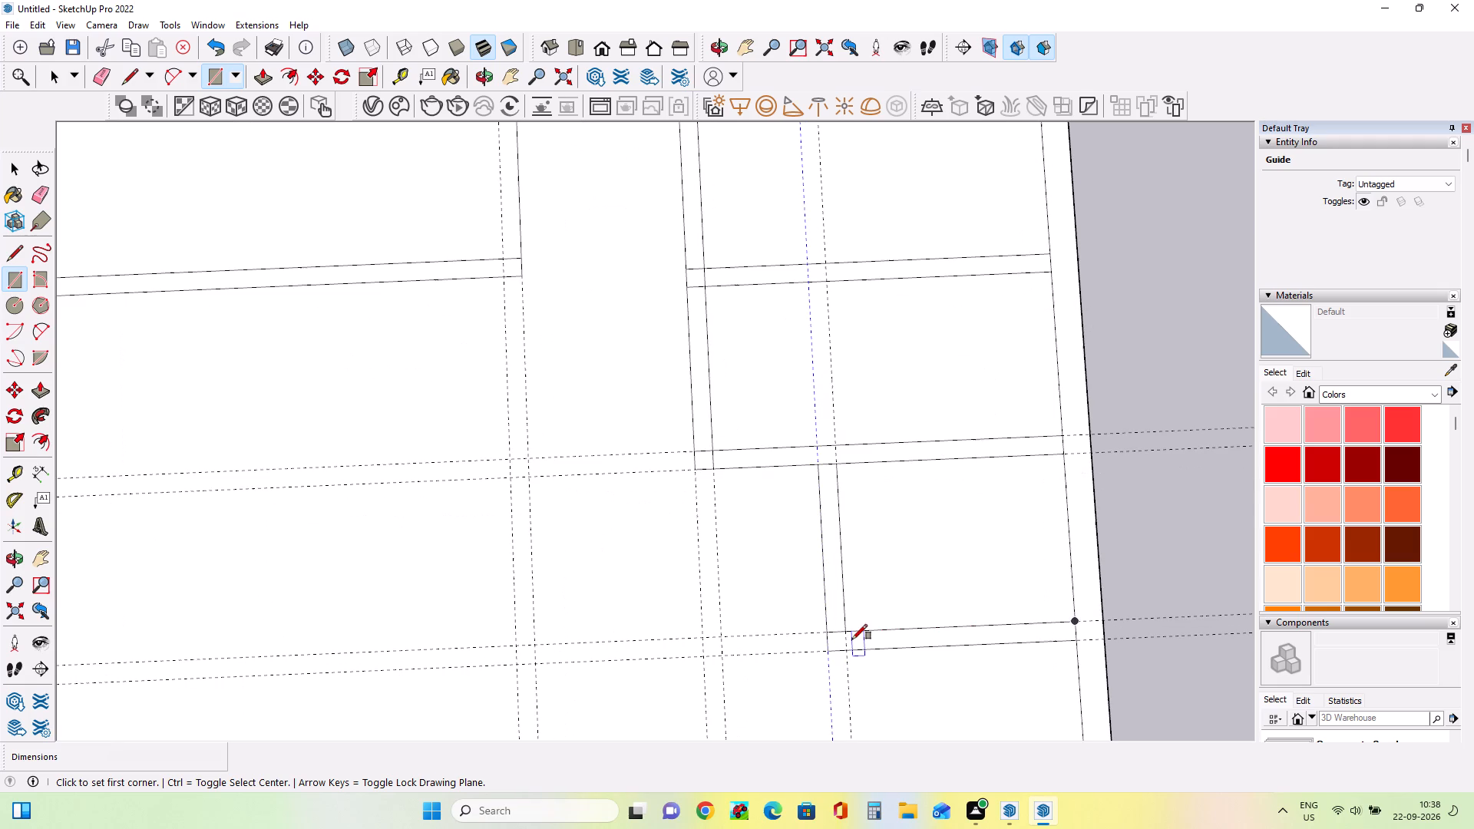
pyautogui.click(844, 632)
pyautogui.click(828, 653)
# Divide the narrow room above with a 6" partition, drawing a 6' 8" by 5' 6" rectangle, an inset rectangle and a 6" square at its foot.
pyautogui.click(811, 266)
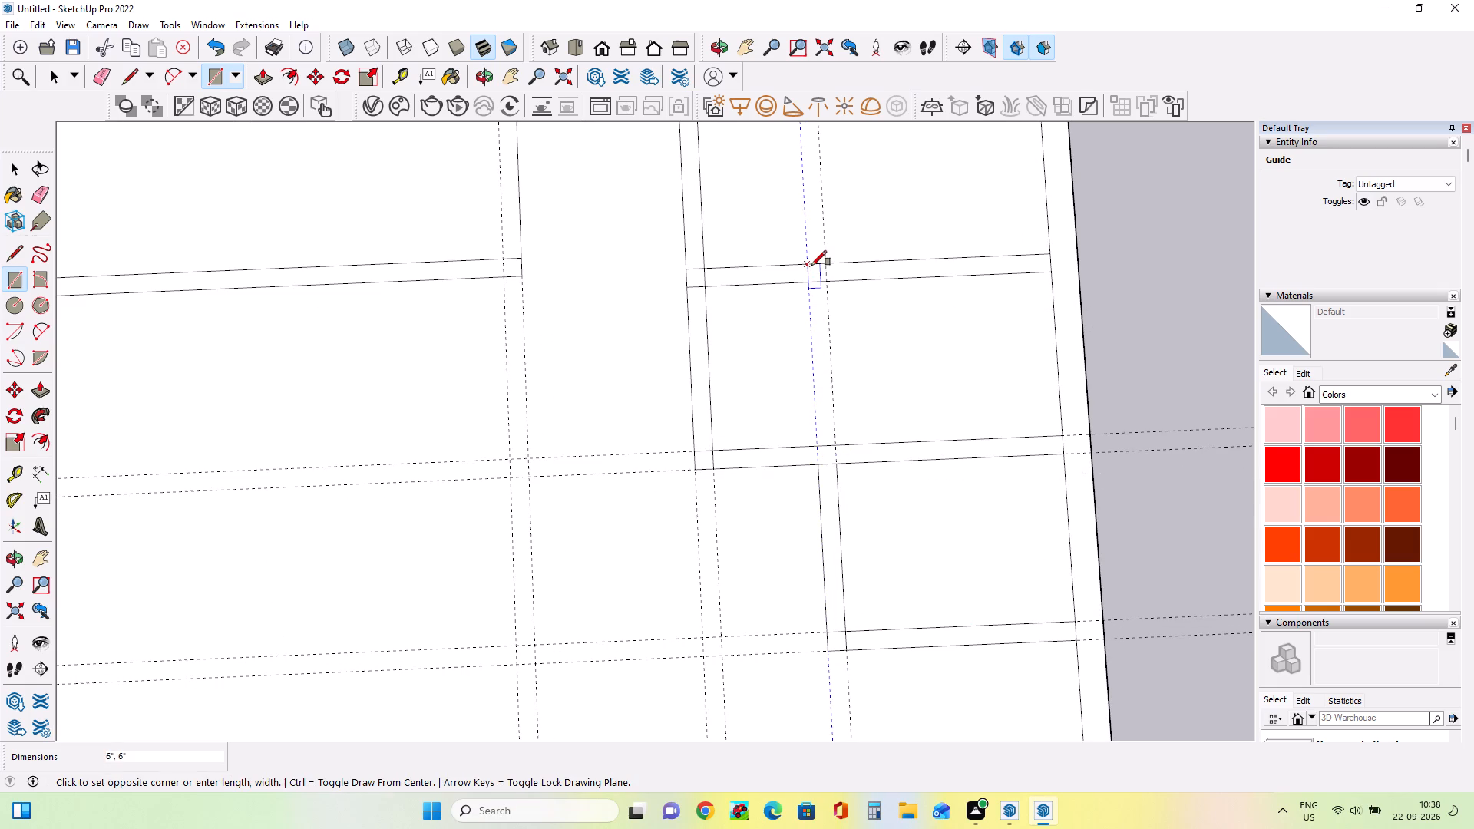
pyautogui.click(1066, 444)
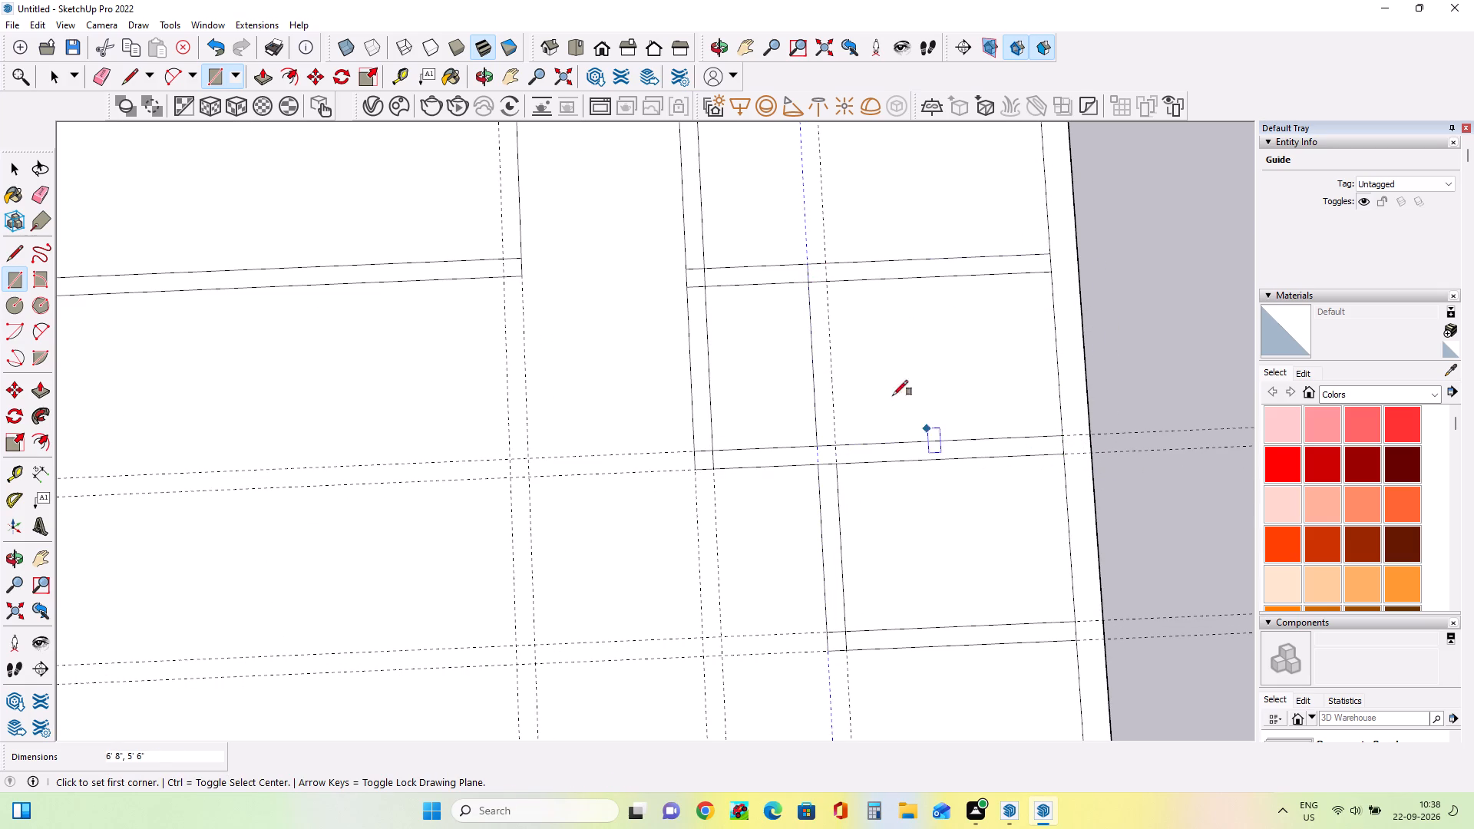
pyautogui.click(830, 265)
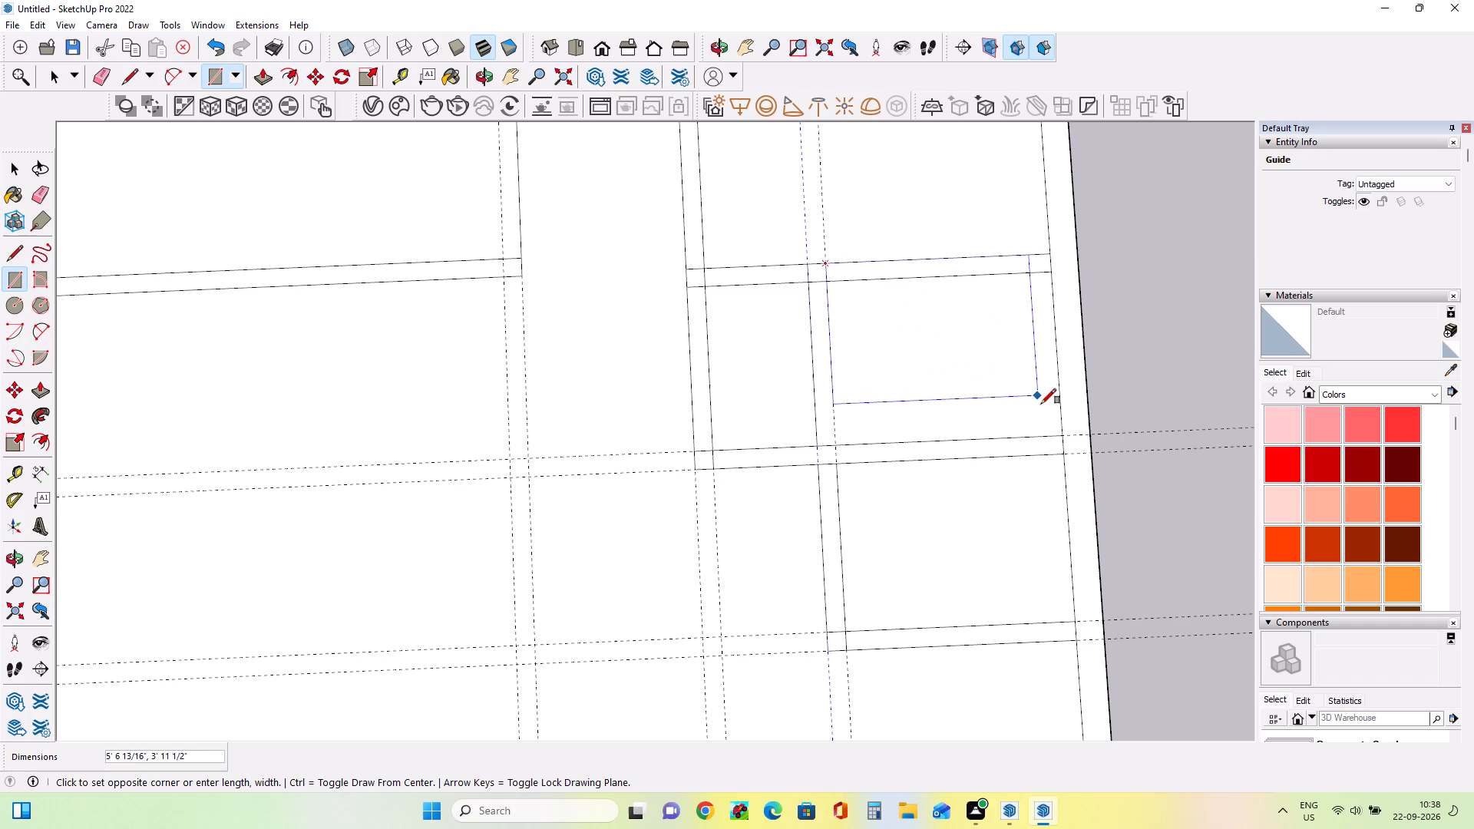
pyautogui.click(1058, 435)
pyautogui.scroll(3, 824, 460)
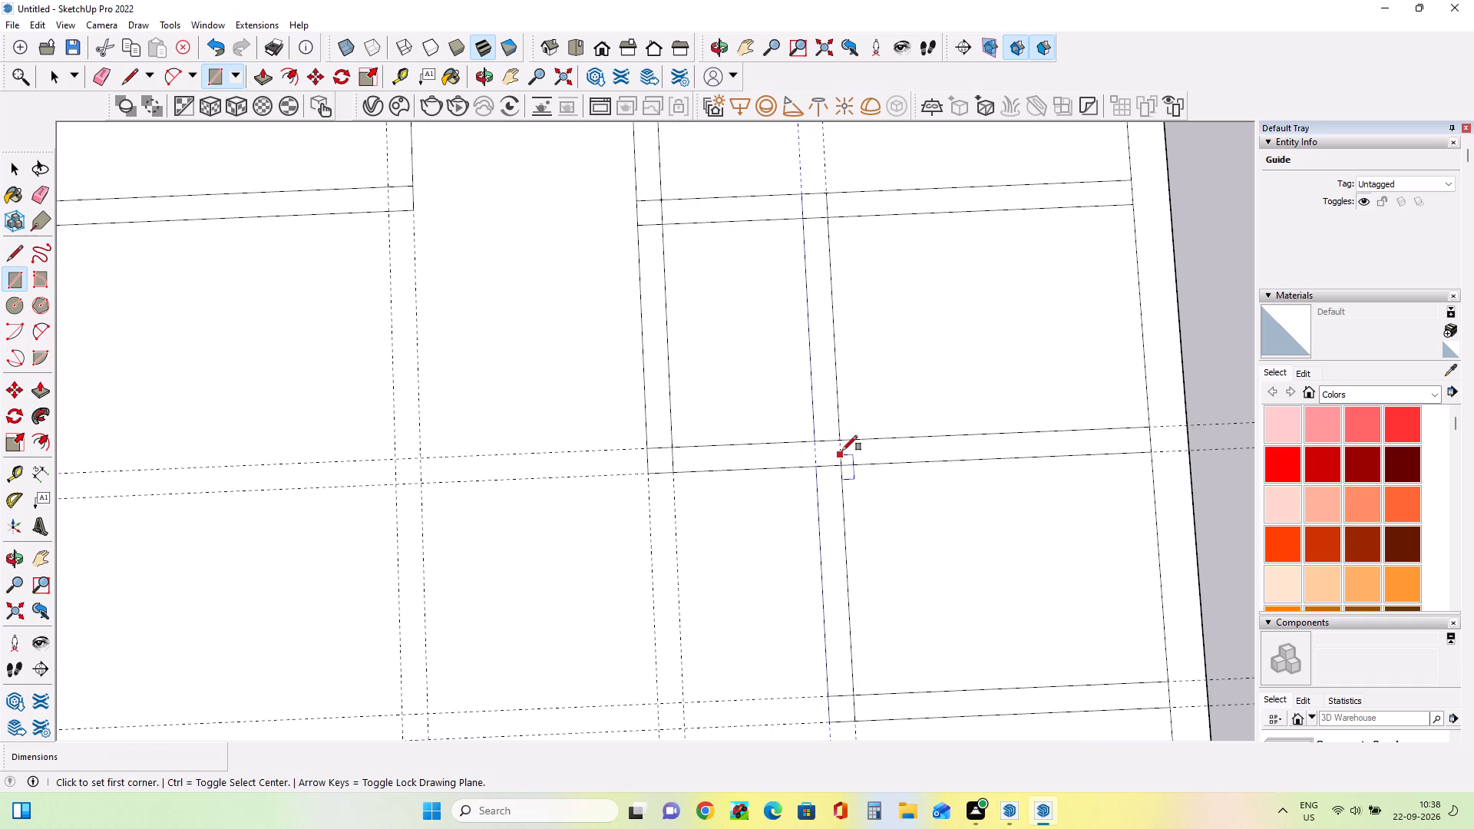
pyautogui.click(848, 441)
pyautogui.click(817, 461)
# Place a lengthwise guide 10' inward from the right-hand boundary wall's inner line, starting below the new small room.
pyautogui.scroll(-6, 881, 310)
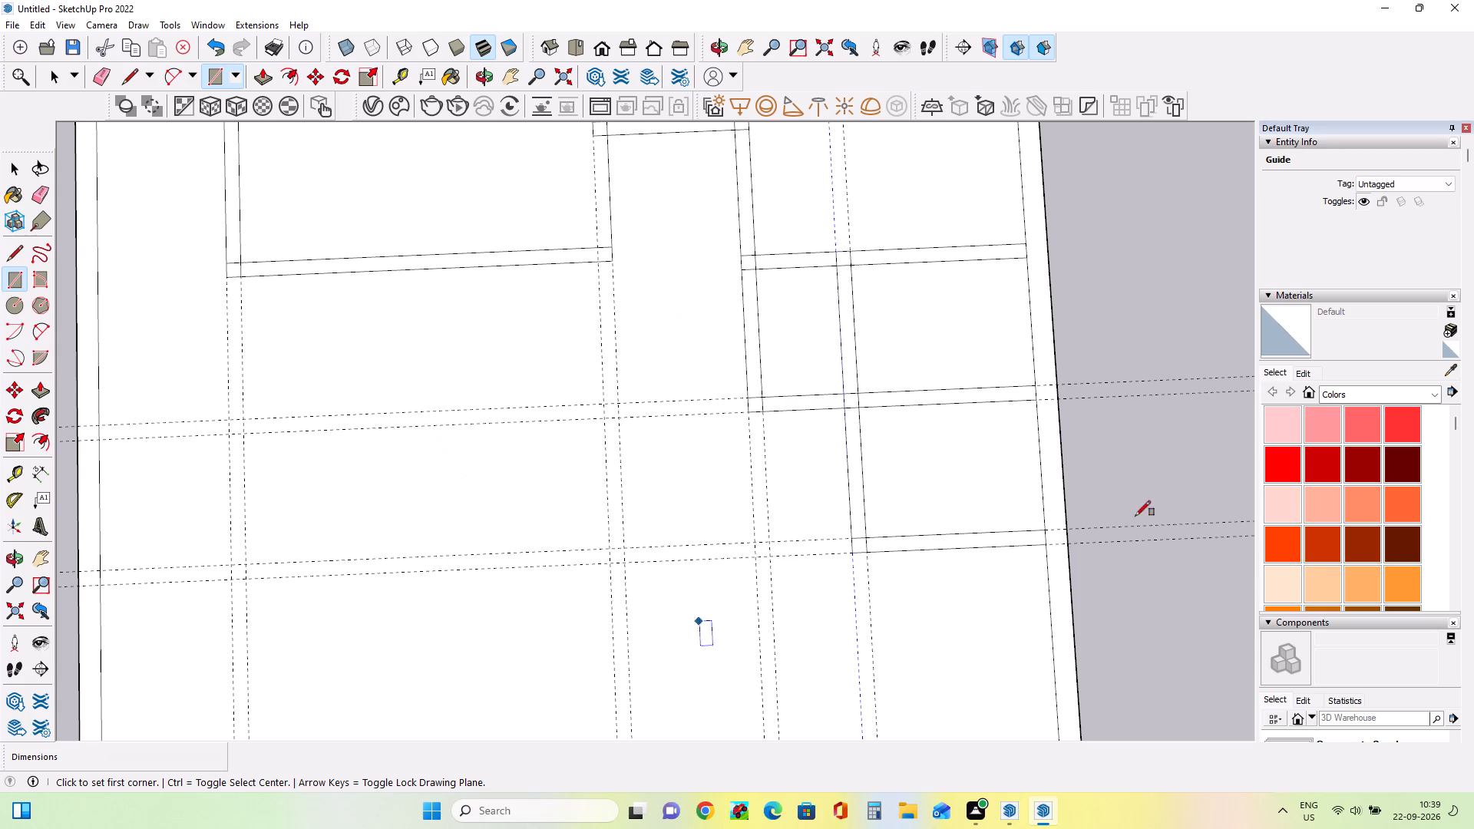
pyautogui.scroll(-3, 860, 490)
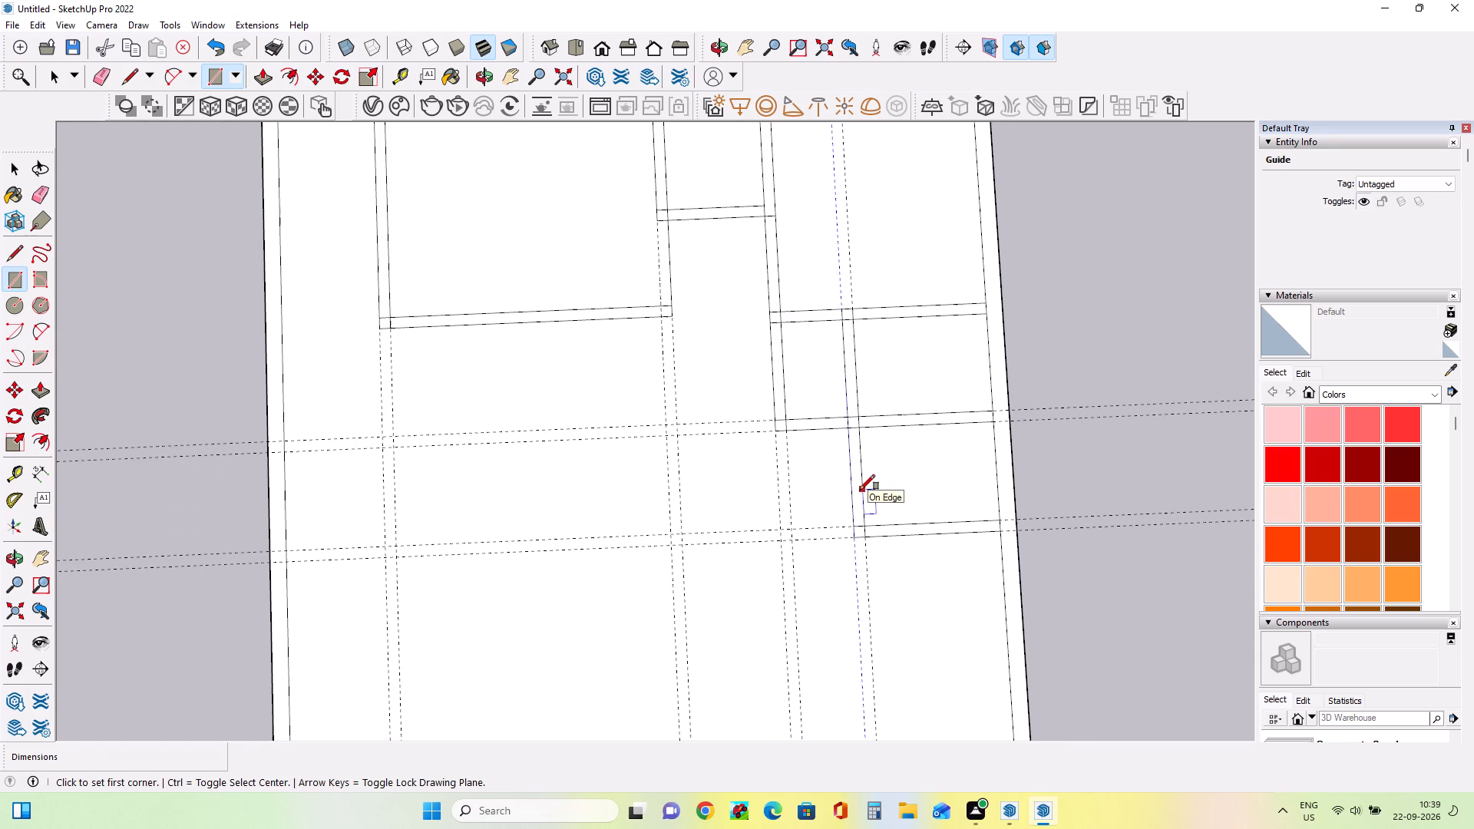
pyautogui.moveTo(861, 595); pyautogui.dragTo(876, 501, button='middle')
pyautogui.middleClick(876, 501)
pyautogui.moveTo(876, 493); pyautogui.dragTo(866, 436, button='middle')
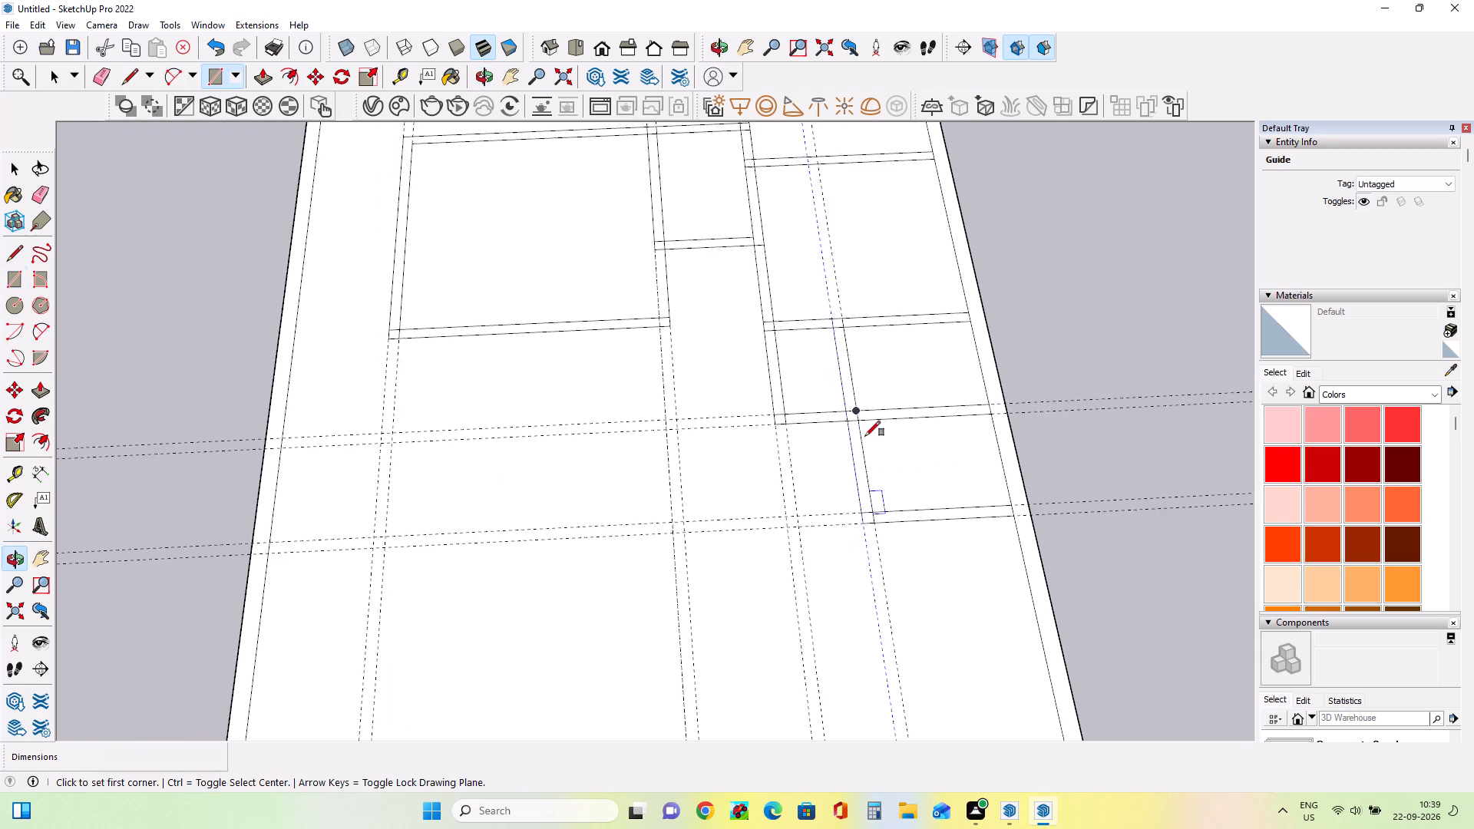
pyautogui.scroll(-7, 866, 447)
pyautogui.scroll(6, 910, 581)
pyautogui.moveTo(911, 580); pyautogui.dragTo(901, 702, button='middle')
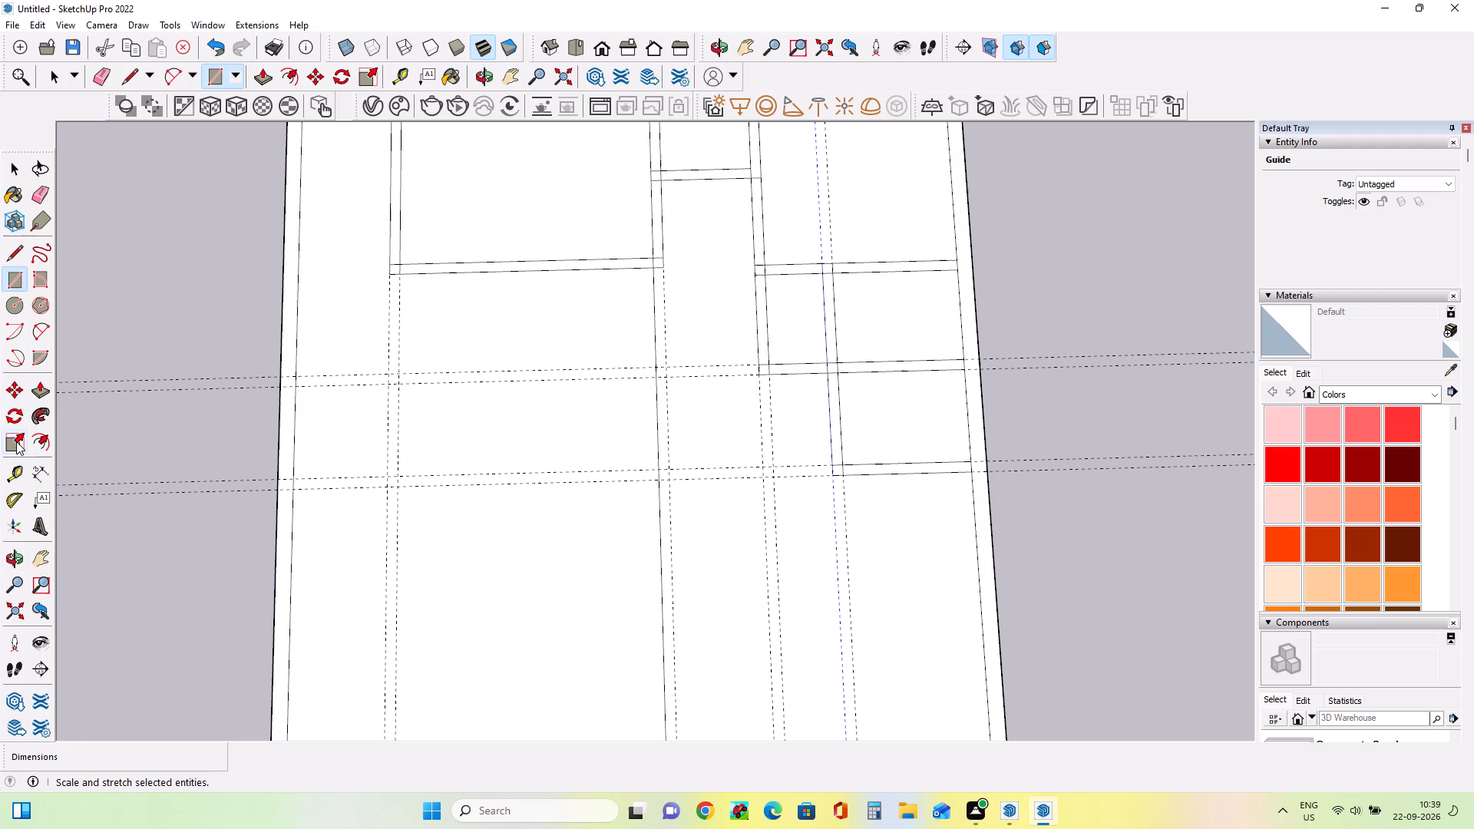
pyautogui.click(20, 483)
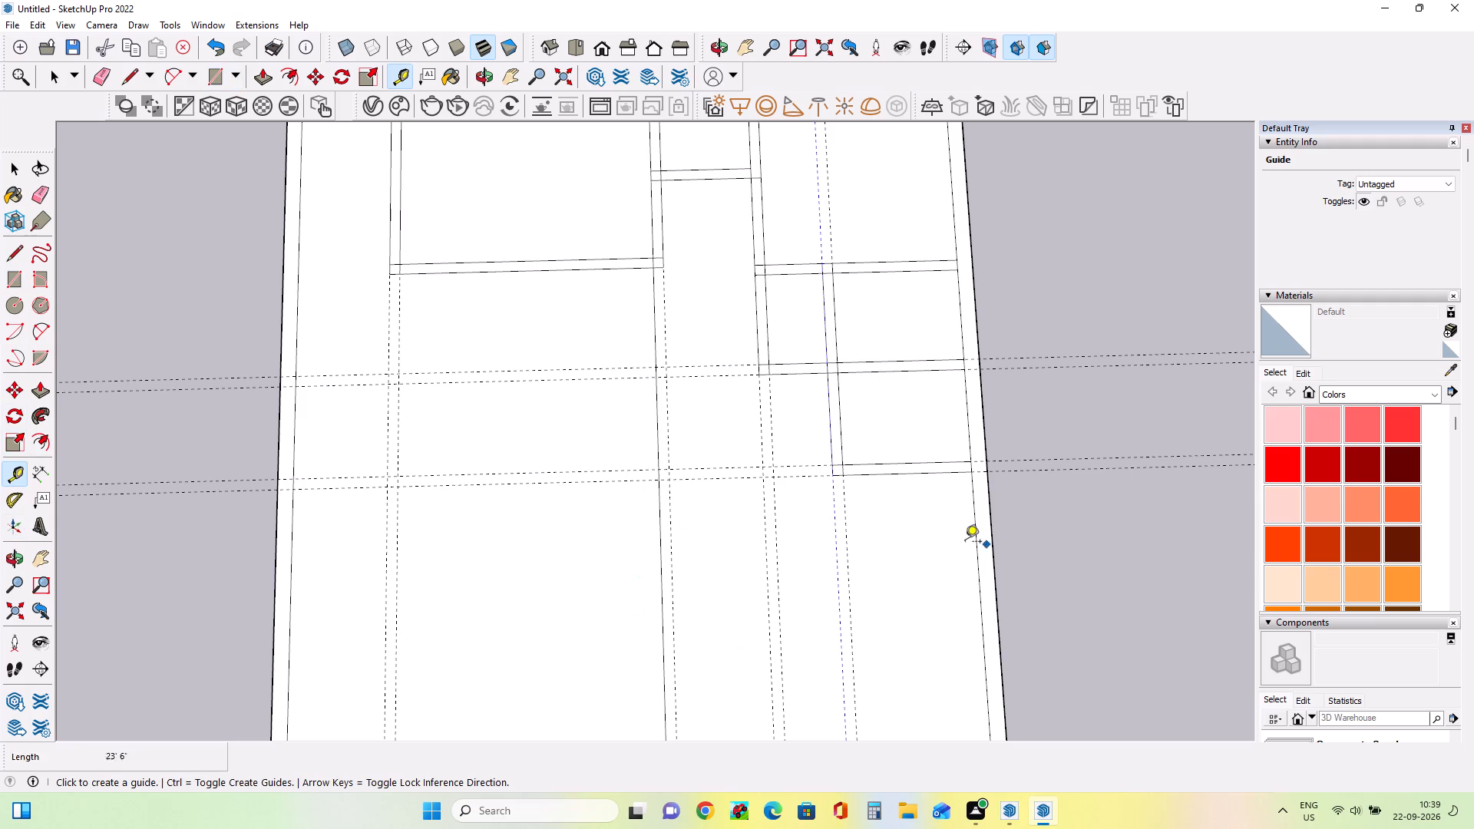
pyautogui.click(977, 537)
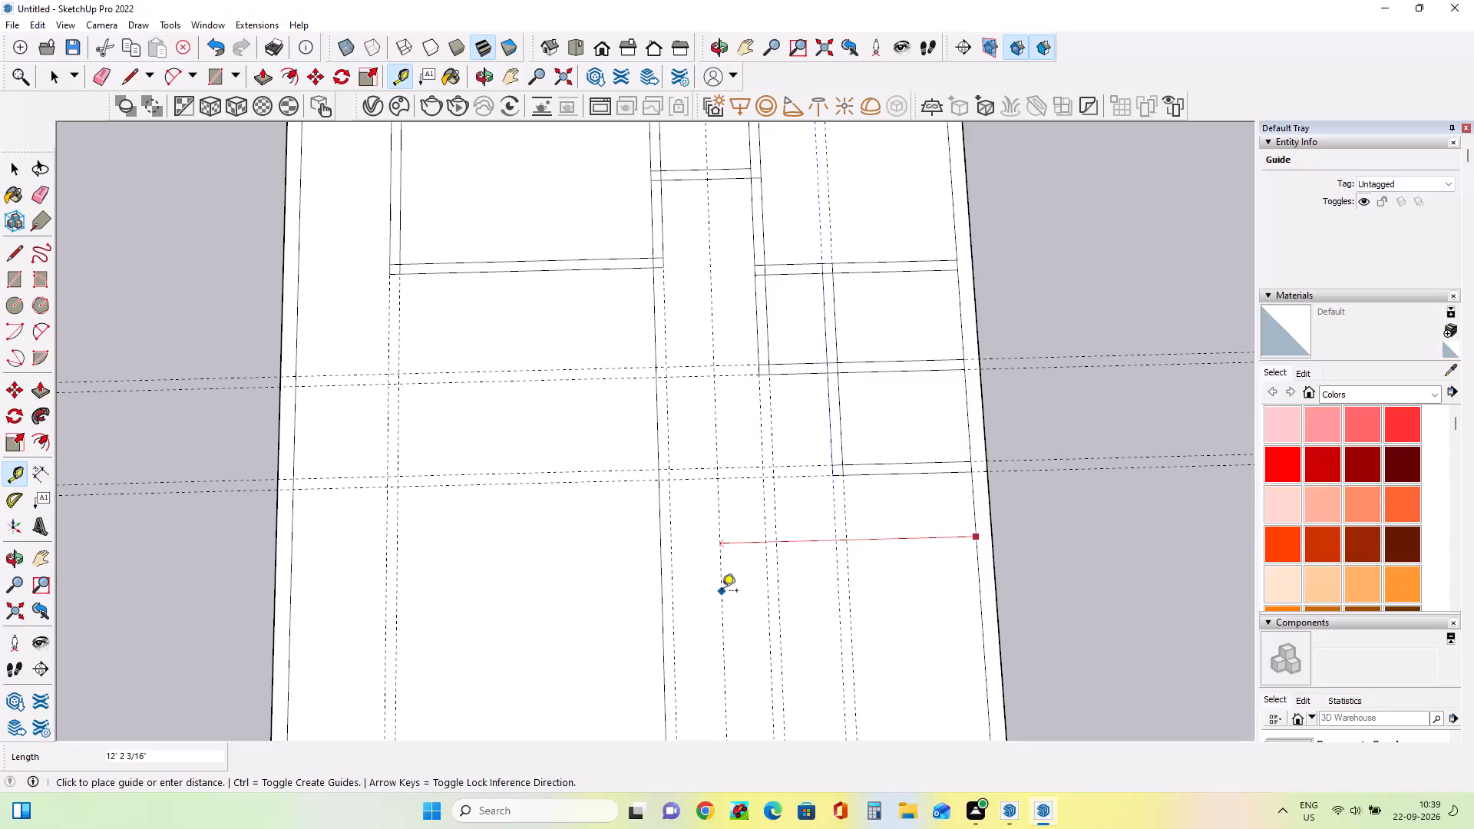
pyautogui.write("10'")
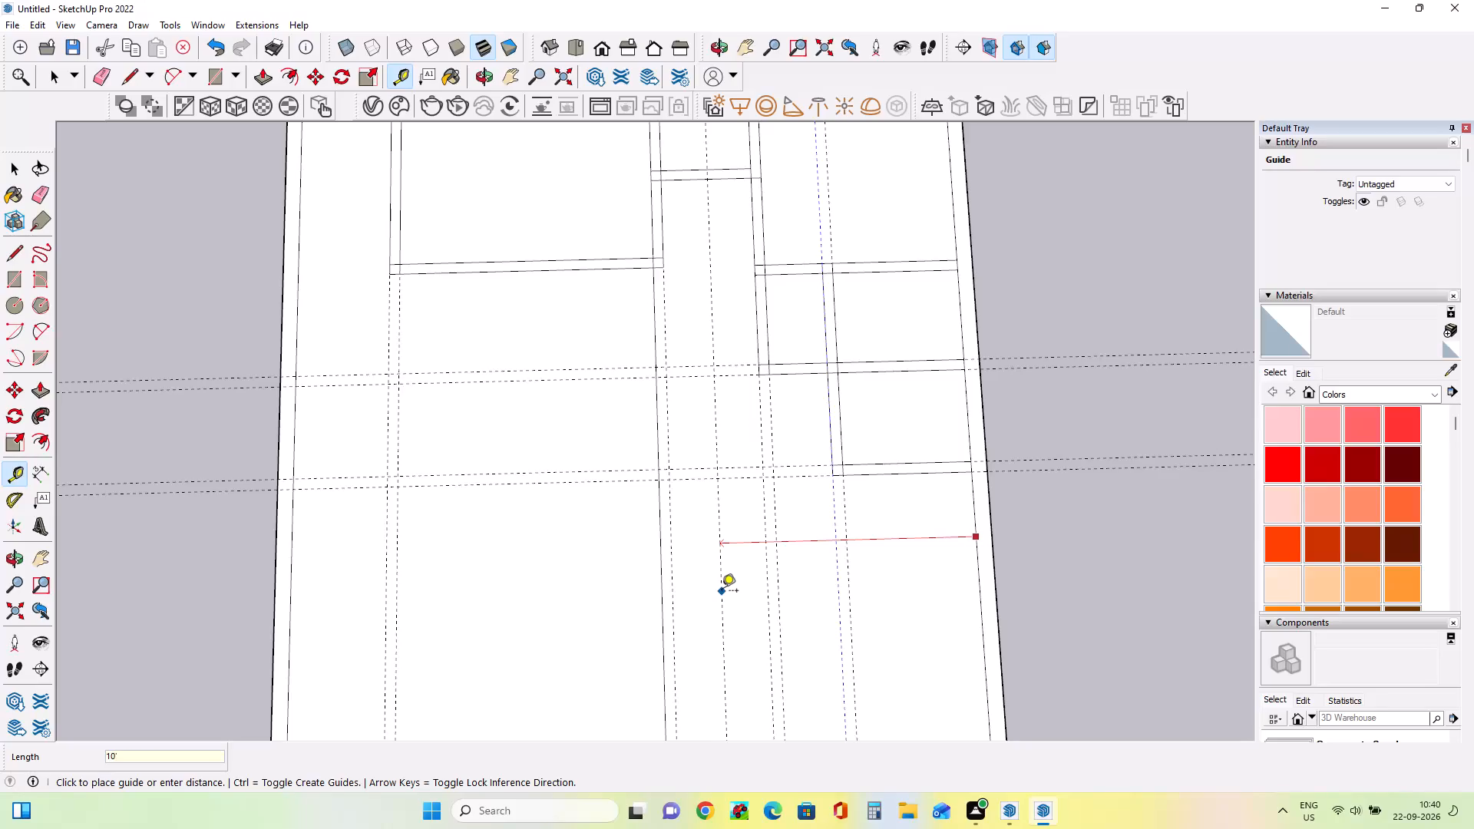
pyautogui.press('Return')
pyautogui.scroll(-6, 852, 546)
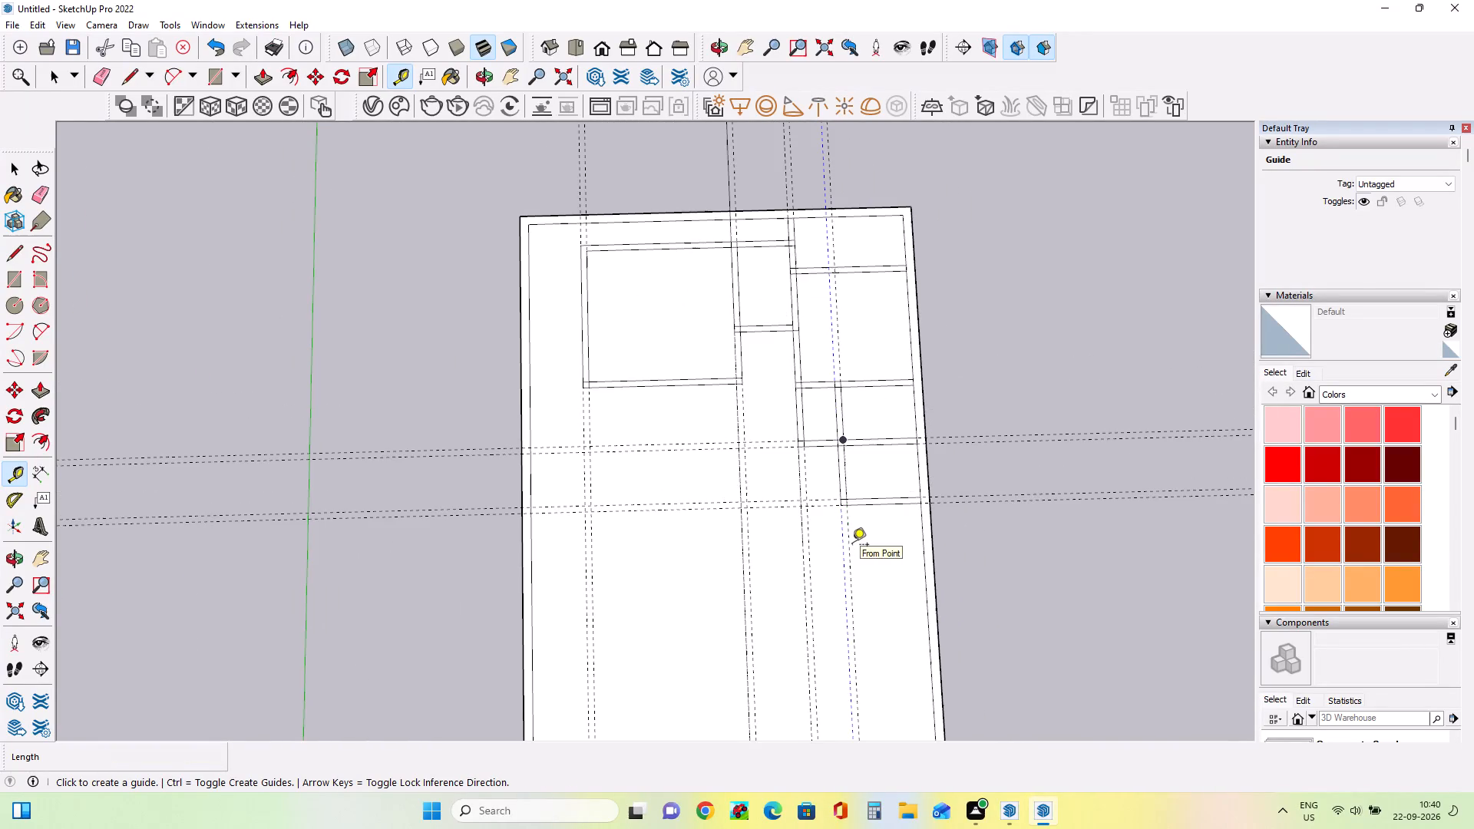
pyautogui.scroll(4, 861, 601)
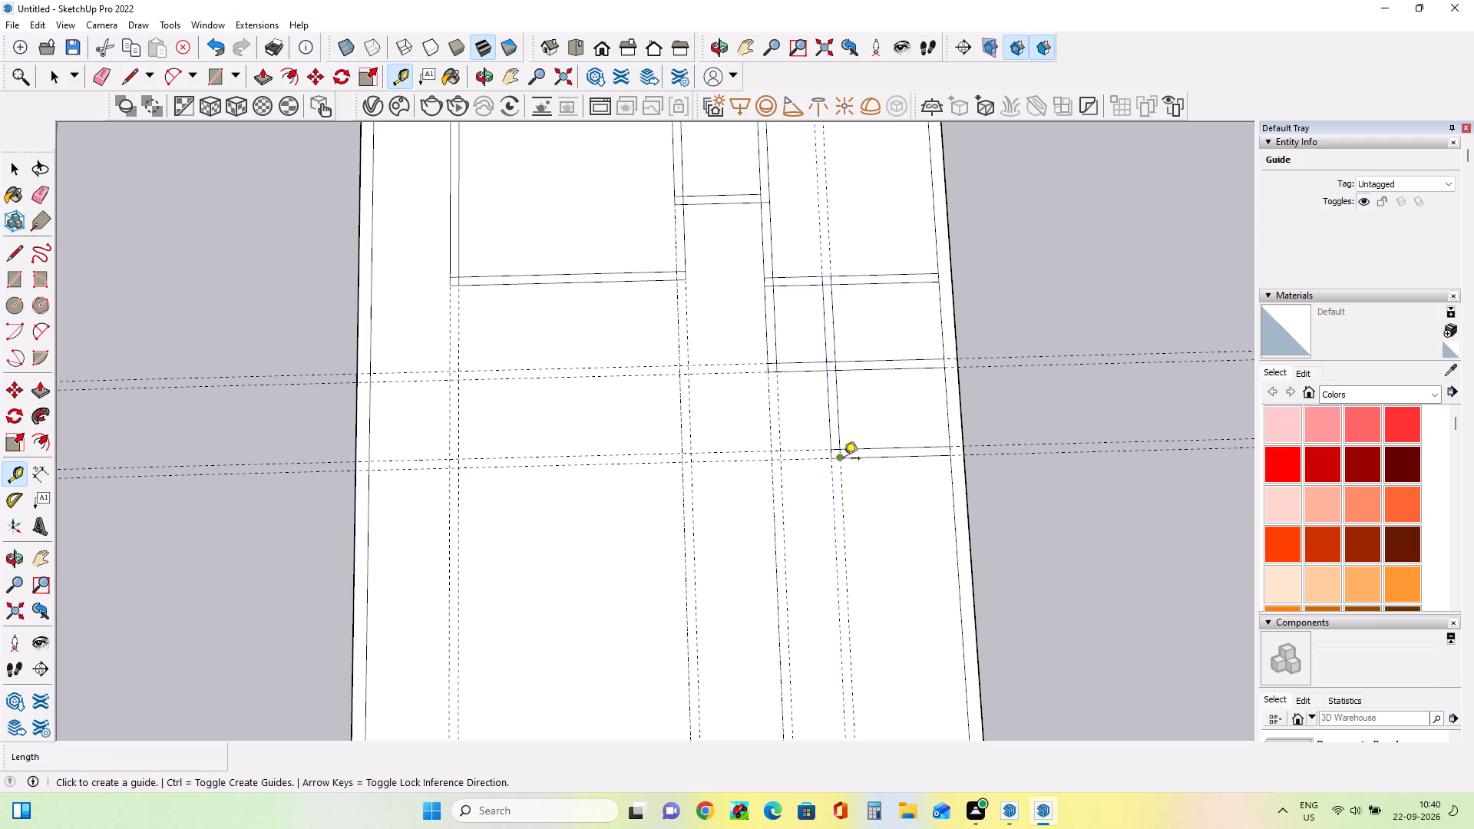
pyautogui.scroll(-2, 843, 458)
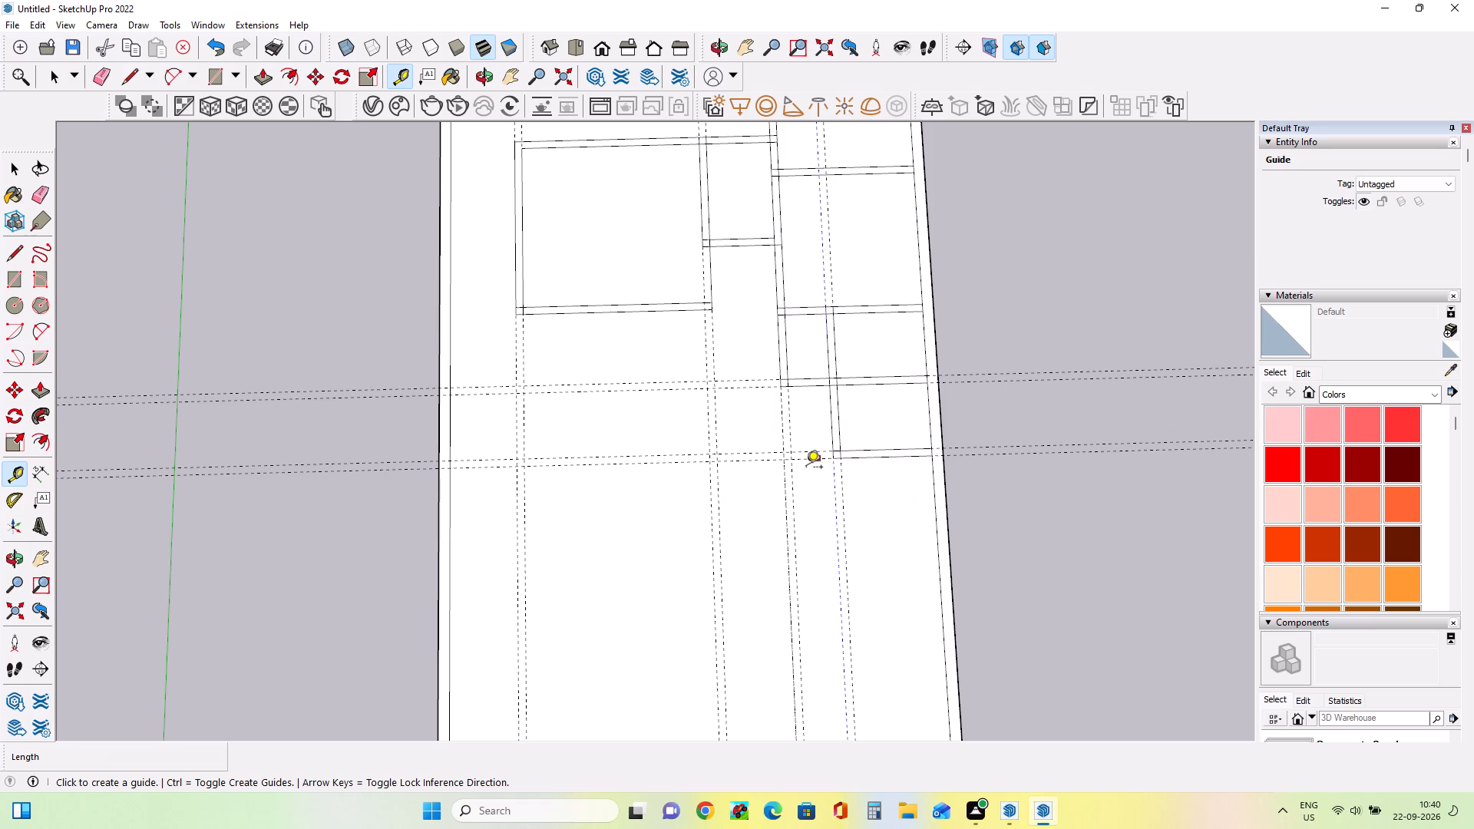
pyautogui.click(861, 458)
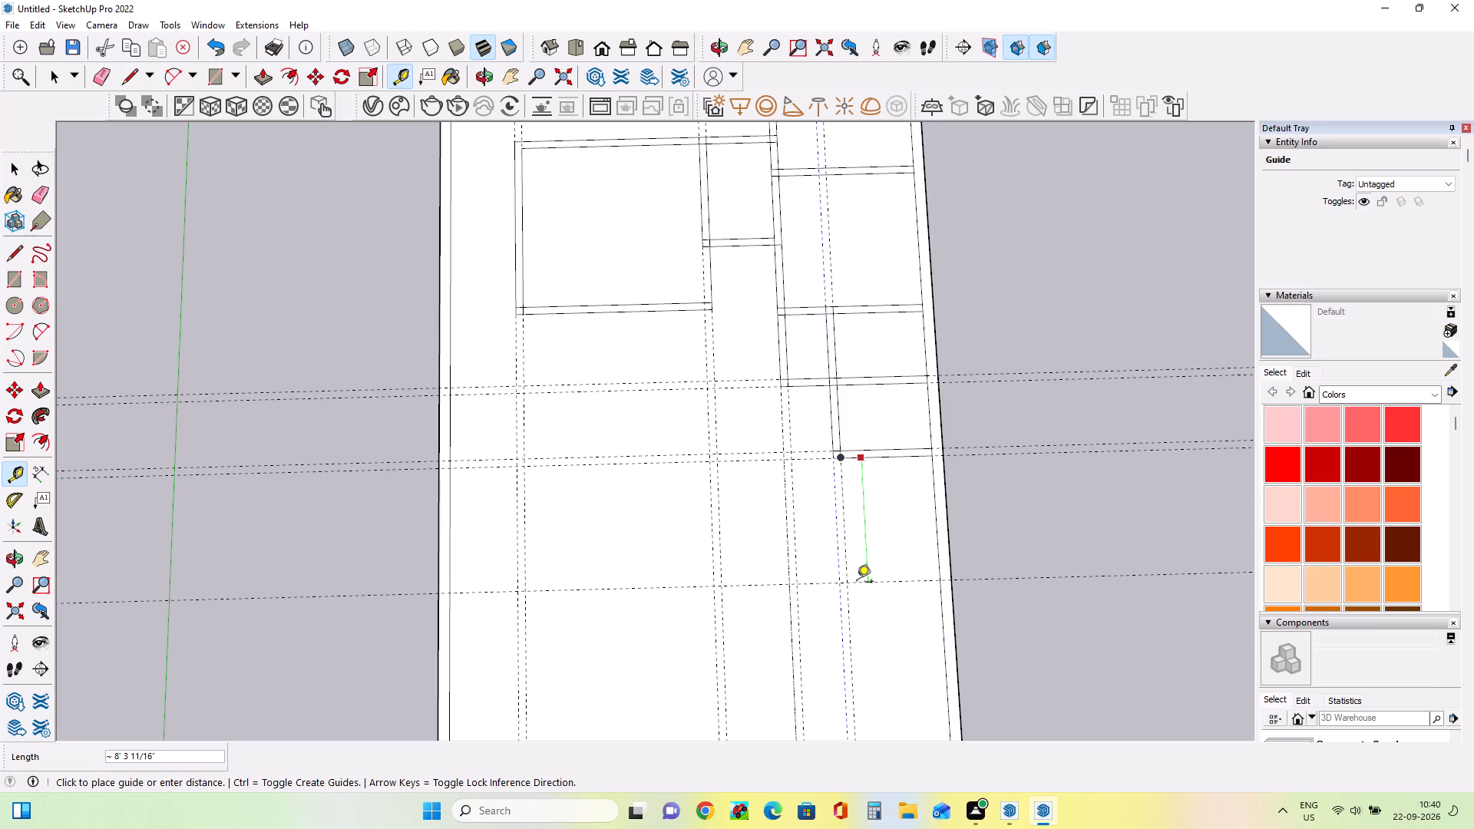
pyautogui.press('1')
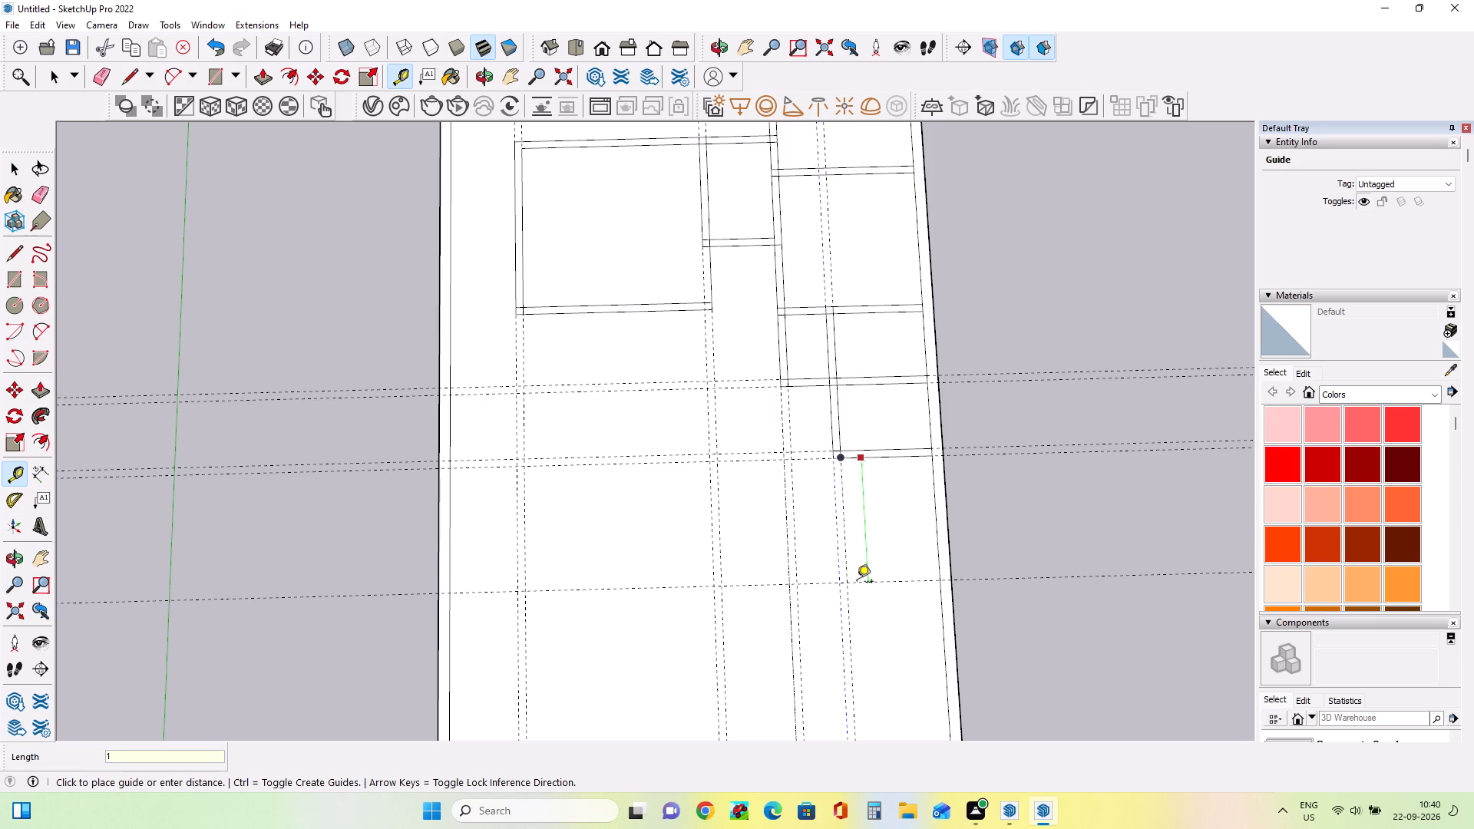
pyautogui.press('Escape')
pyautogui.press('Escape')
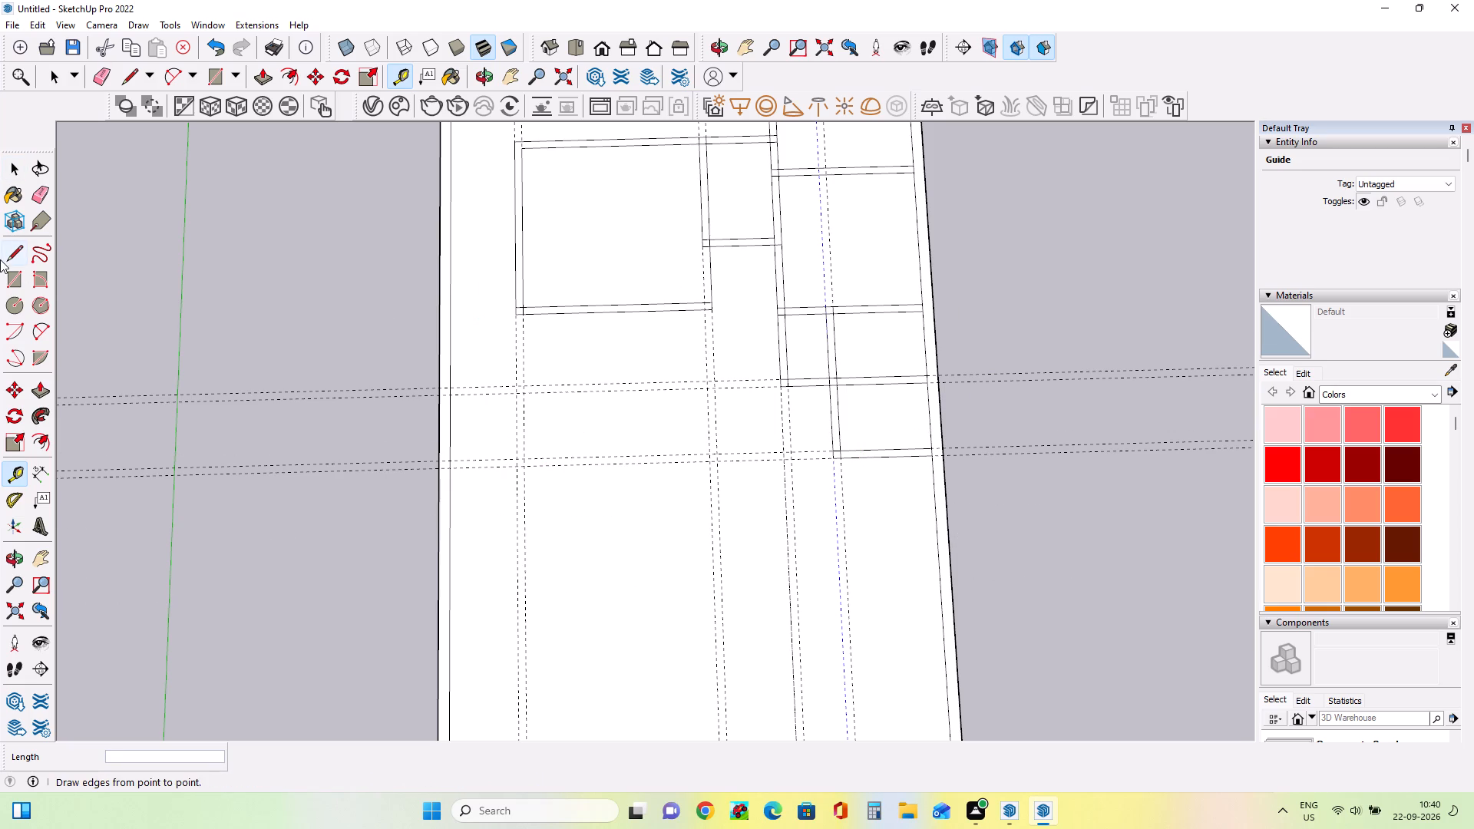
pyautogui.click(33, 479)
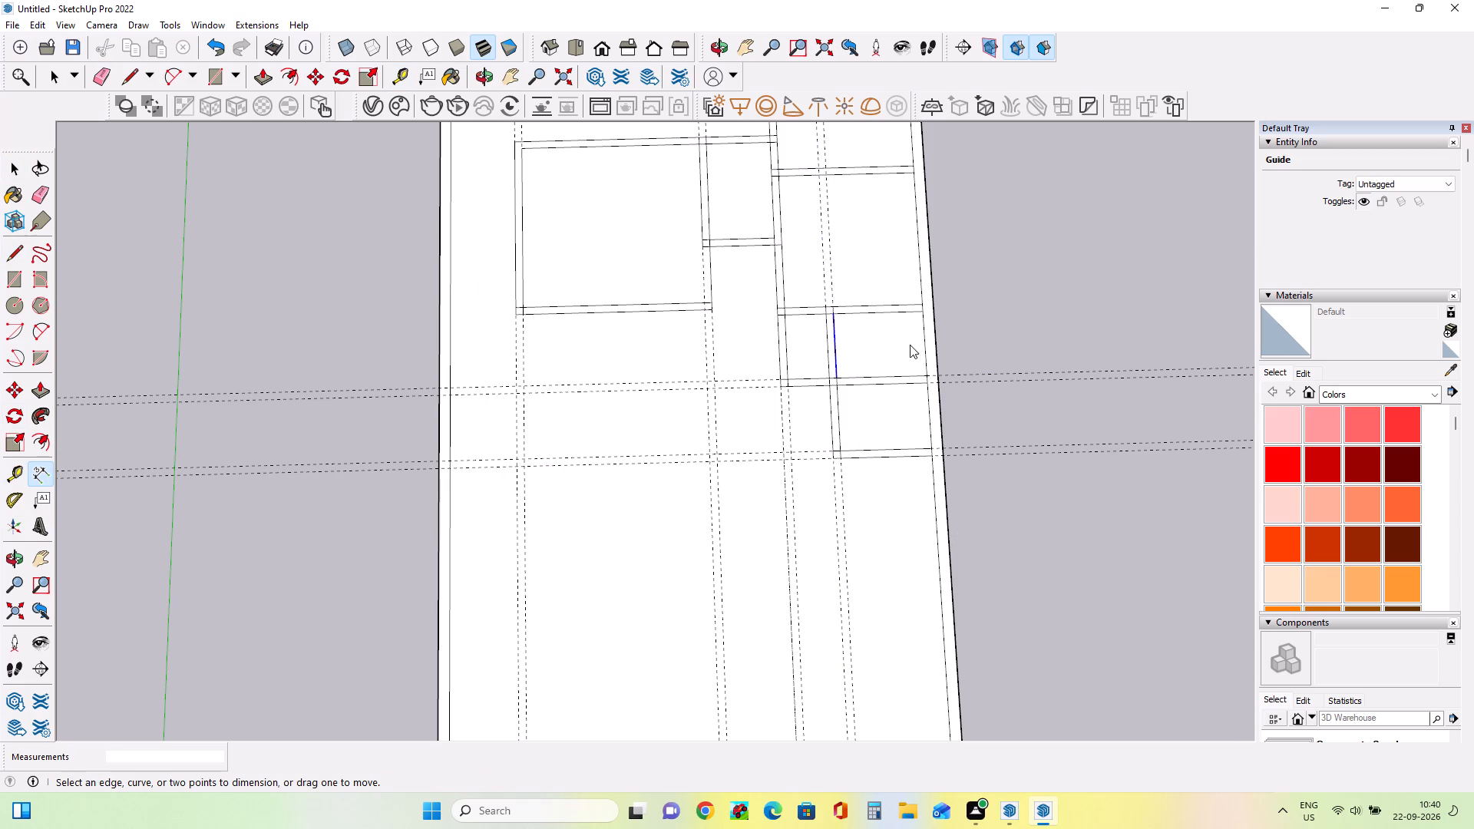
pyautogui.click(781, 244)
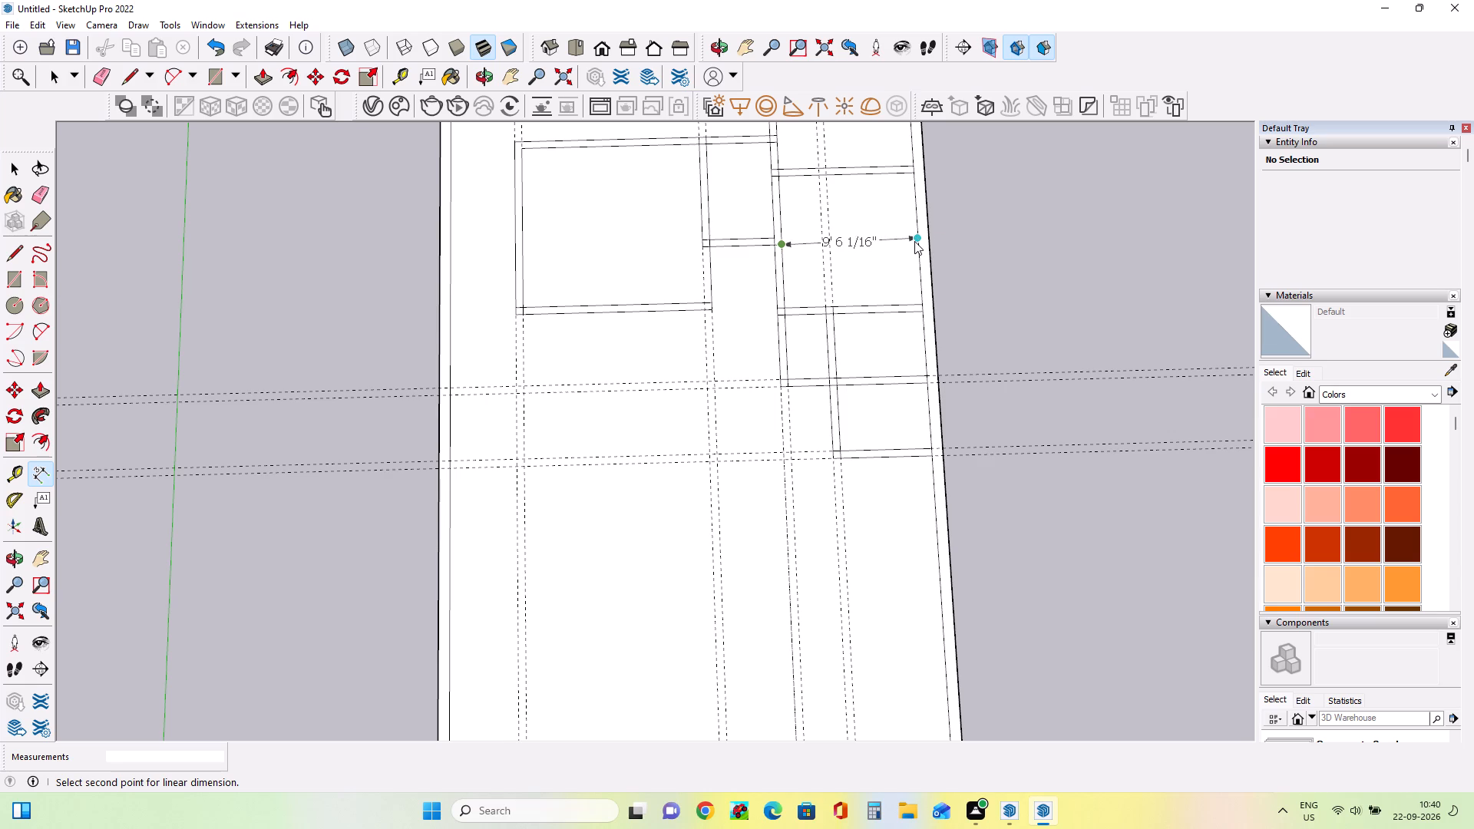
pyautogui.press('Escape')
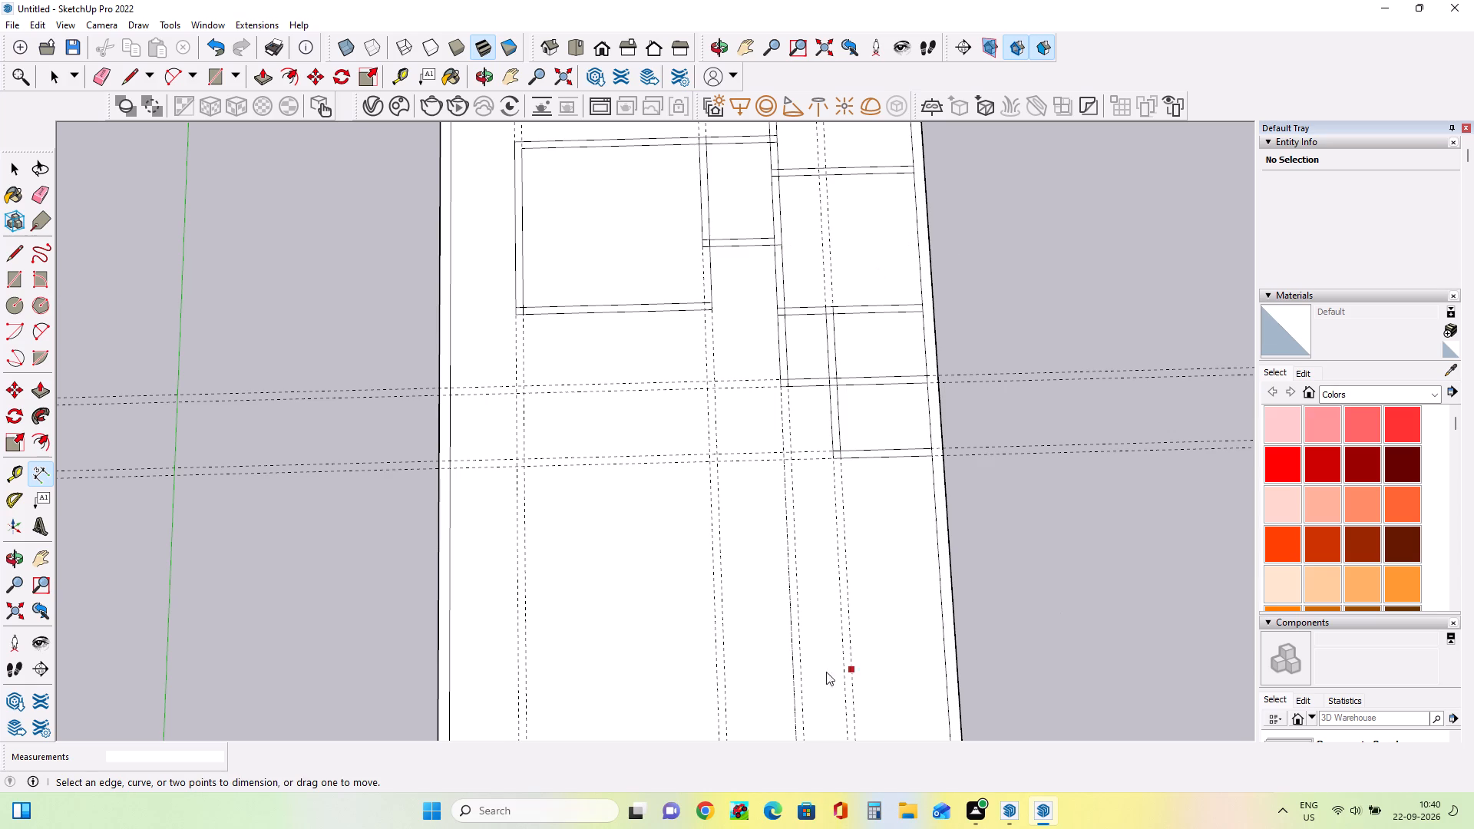
# Place a crosswise guide 13' below the lowest small room's bottom edge, plus a parallel guide 6" back toward that room.
pyautogui.click(11, 473)
pyautogui.click(864, 457)
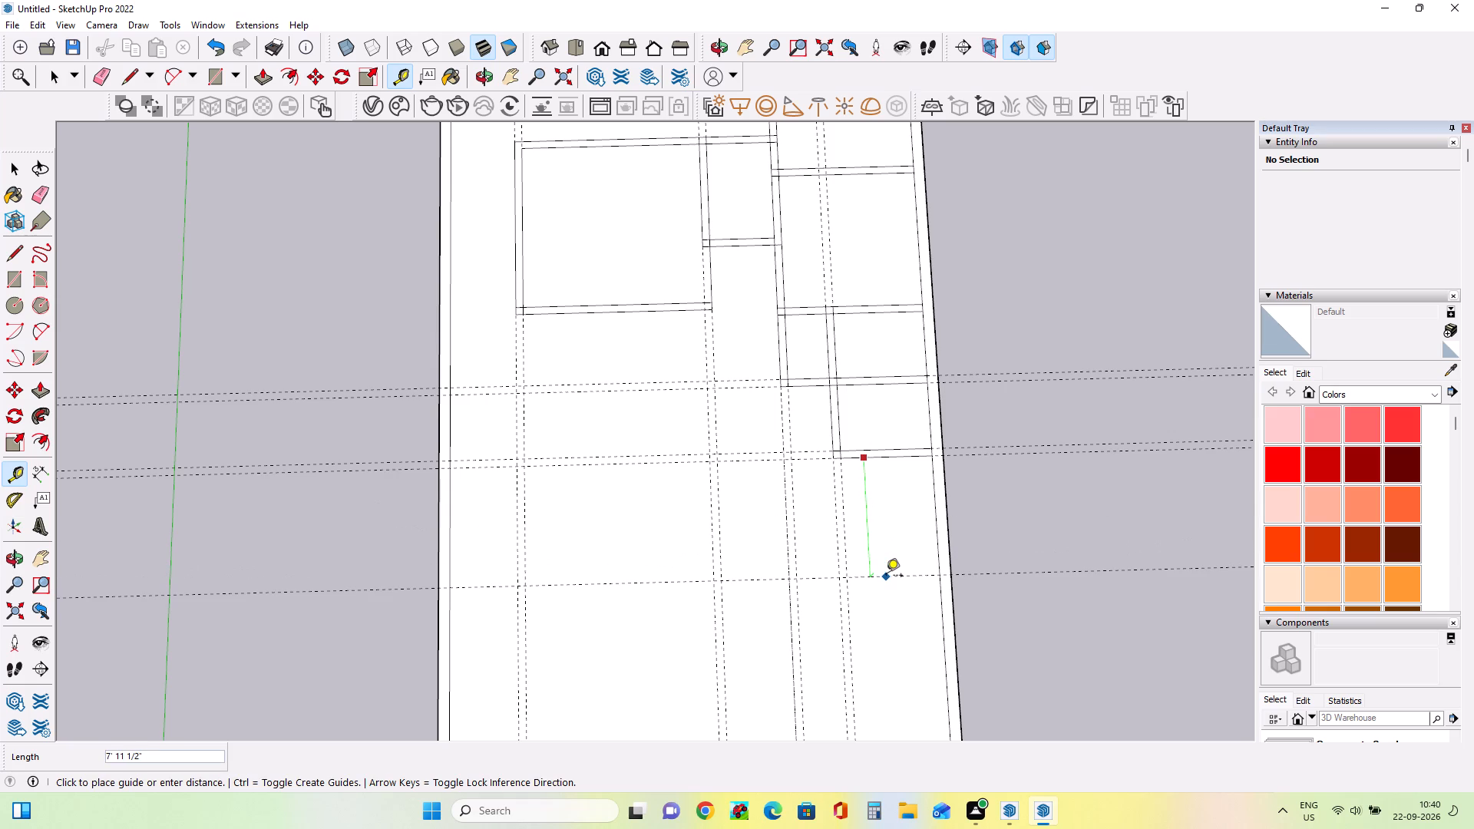
pyautogui.write('13')
pyautogui.press("'")
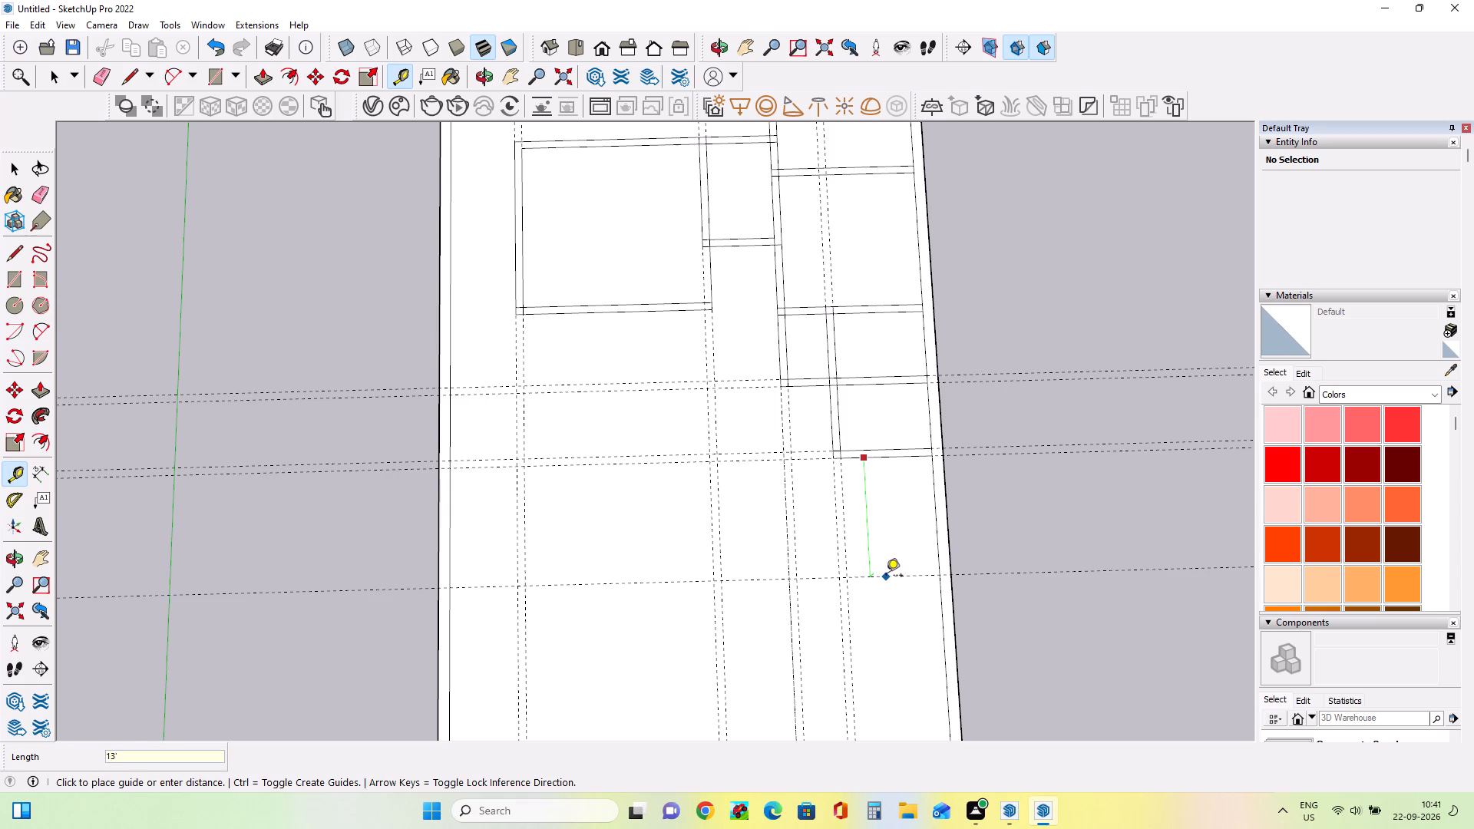
pyautogui.press('Return')
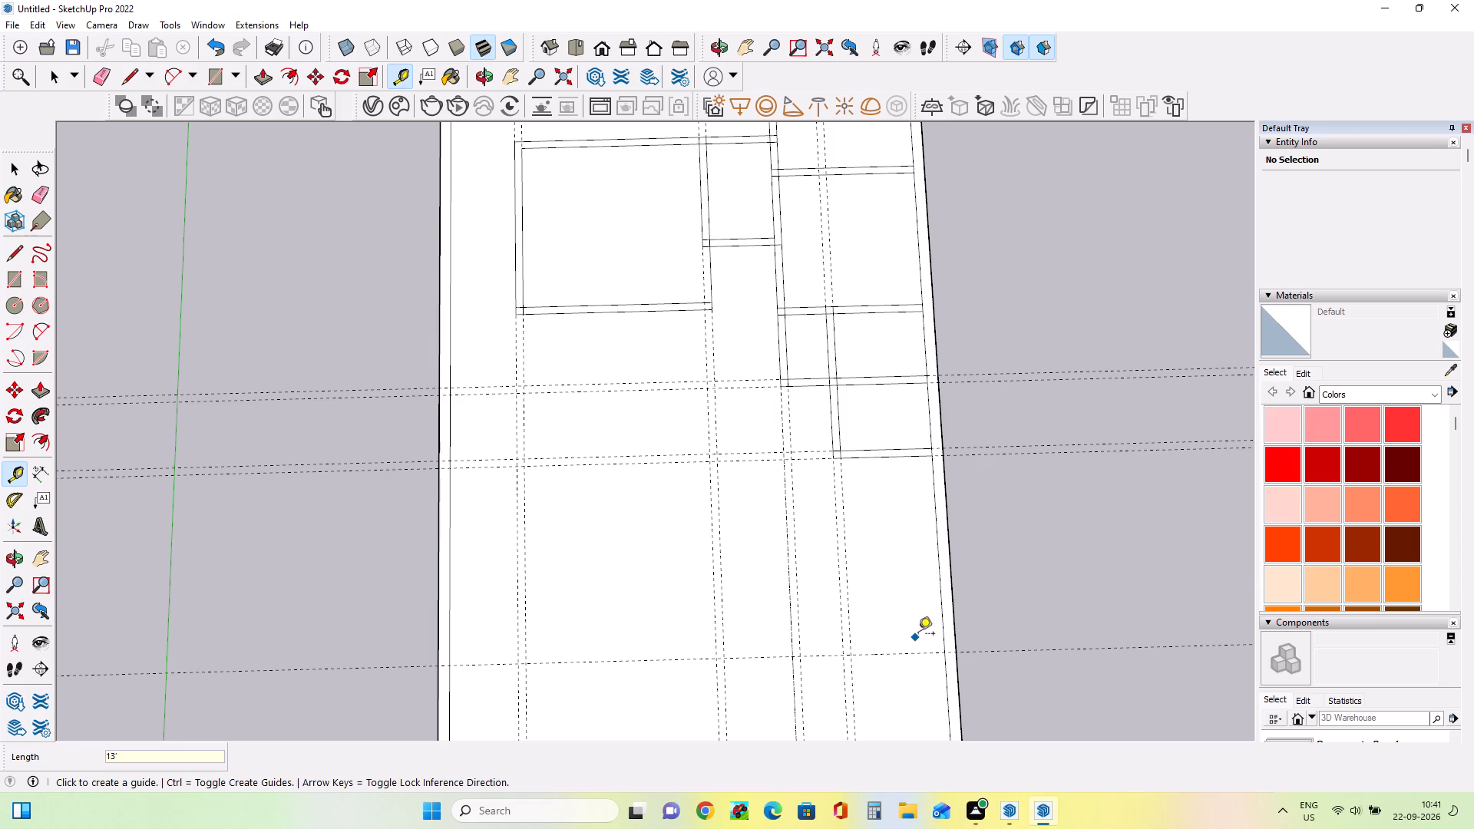
pyautogui.click(883, 656)
pyautogui.write('6"')
pyautogui.press('Return')
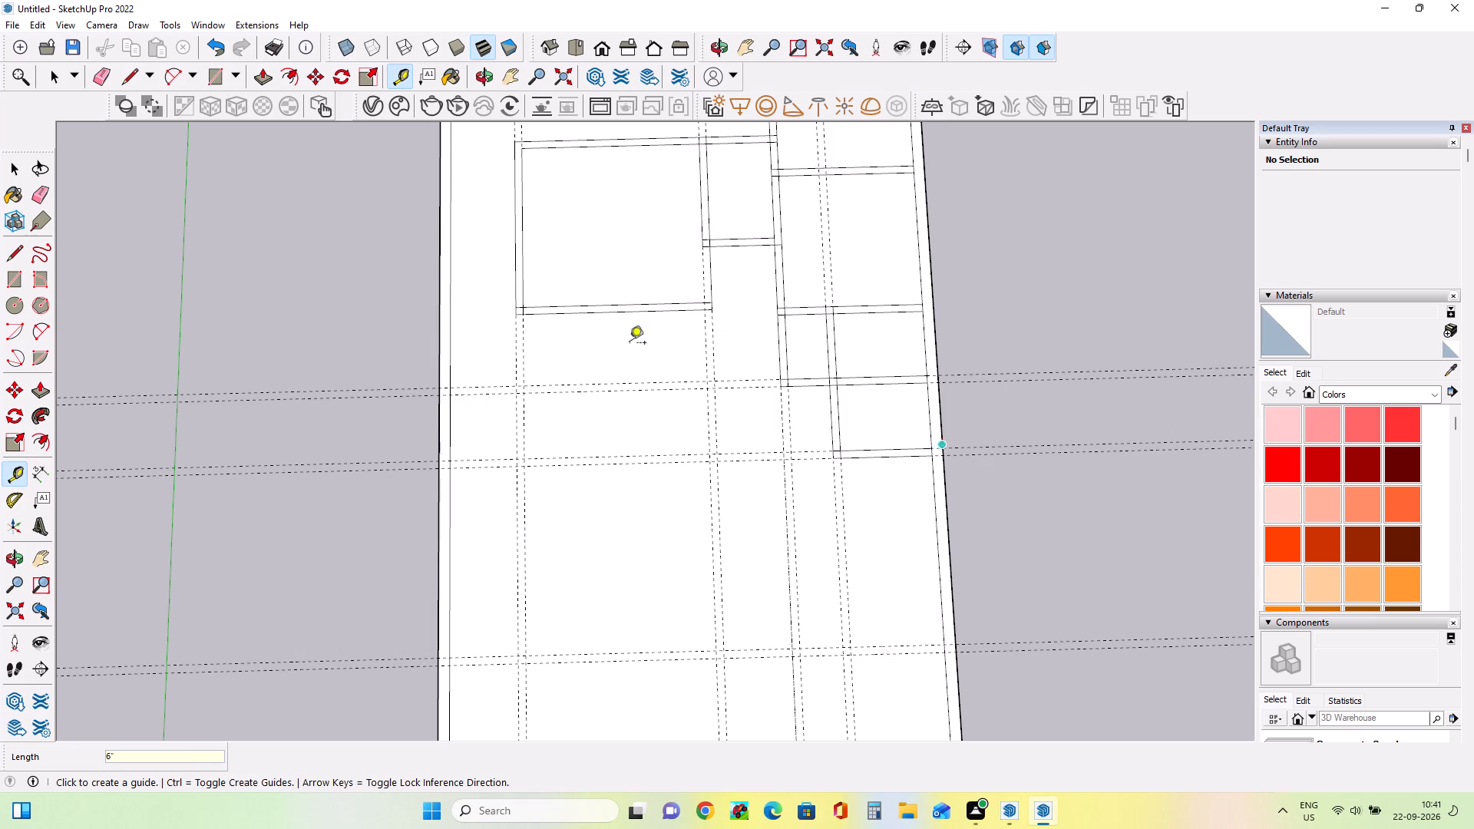
# Outline the room below the small rooms with a 13' 6" by 10' rectangle, an inset 12' 6" by 9' 6" rectangle and a 6" corner square.
pyautogui.scroll(-3, 806, 381)
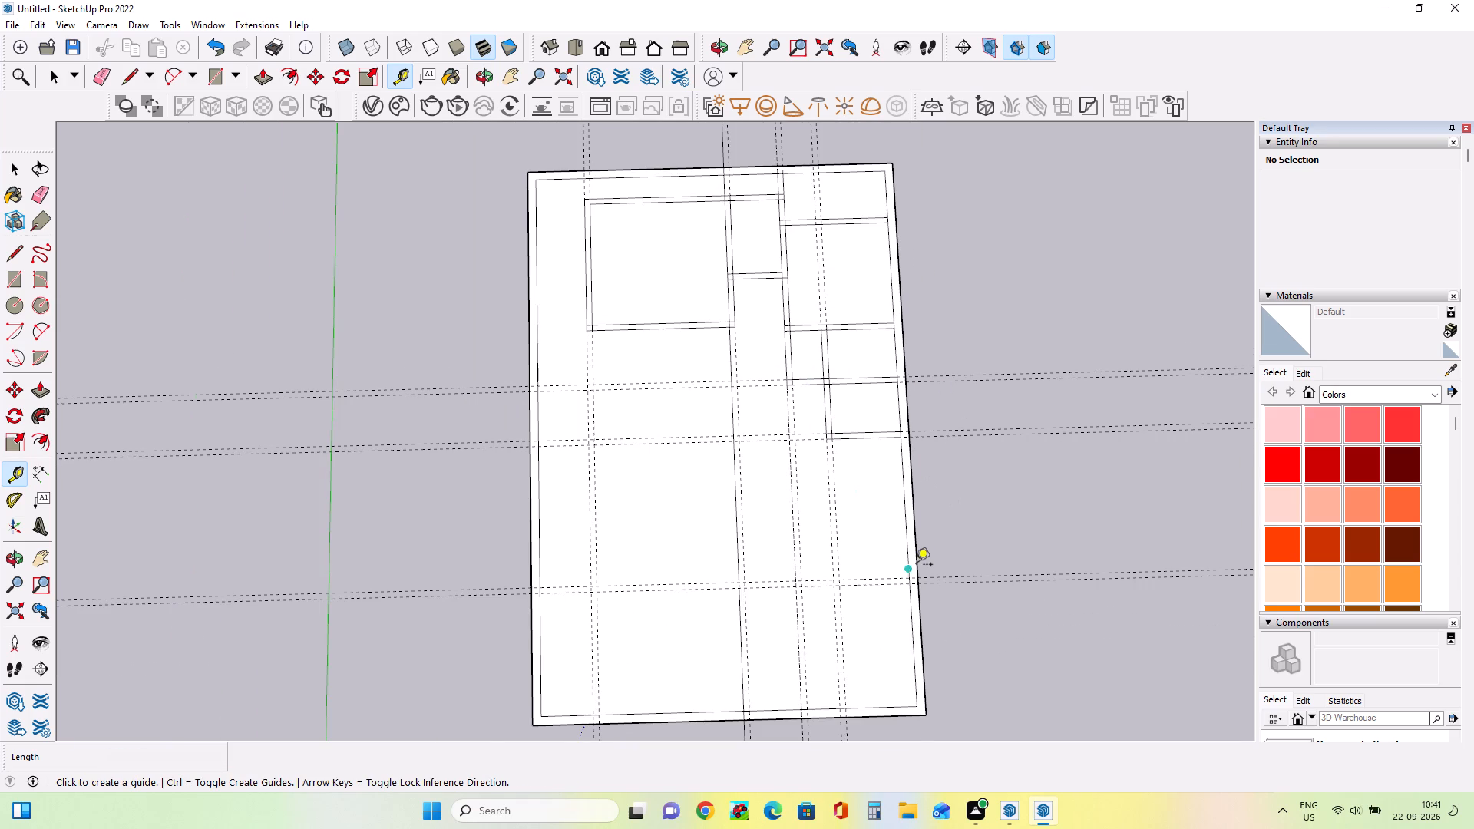
pyautogui.scroll(2, 917, 565)
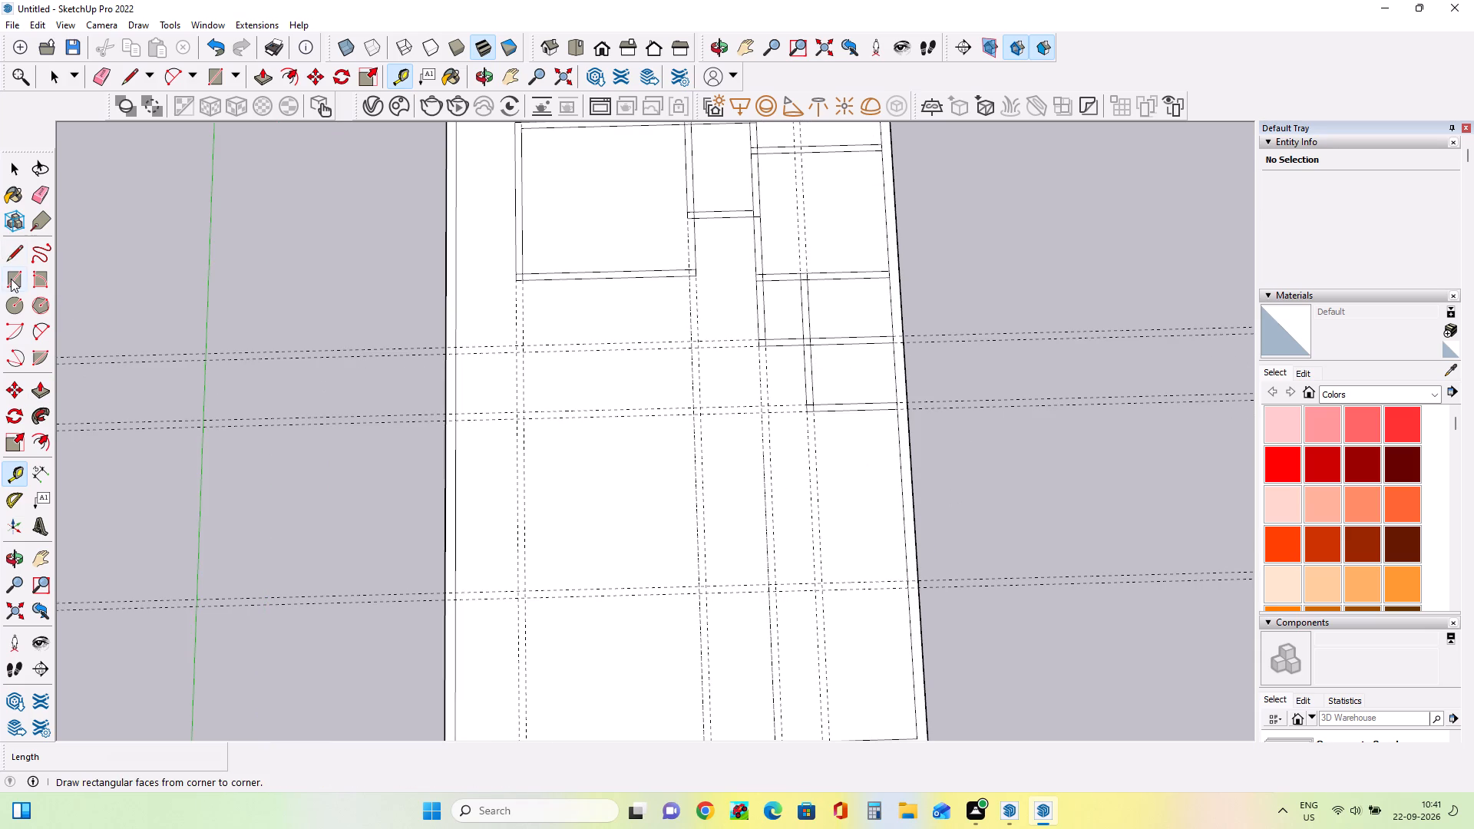
pyautogui.click(11, 280)
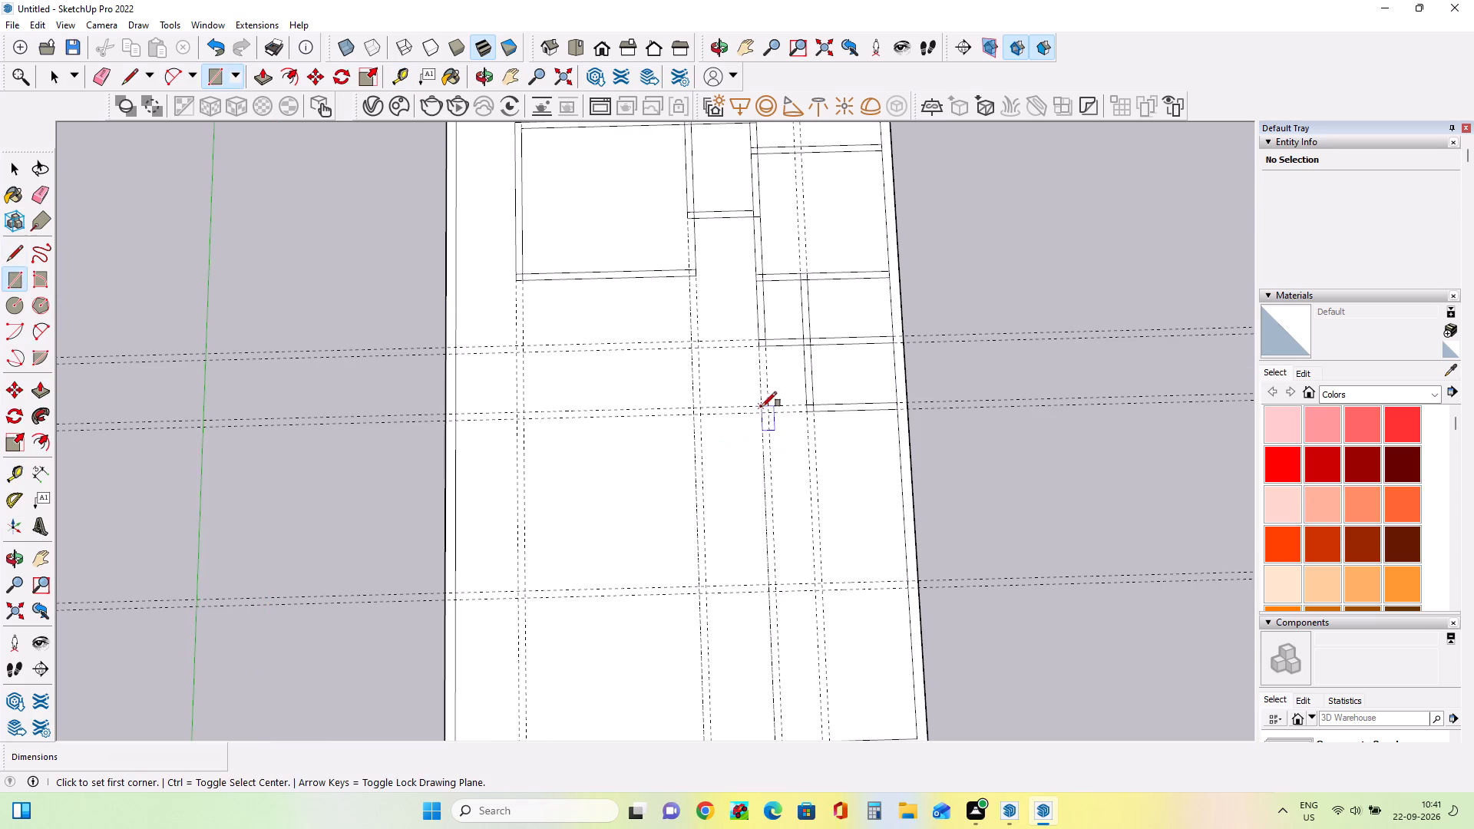
pyautogui.click(760, 407)
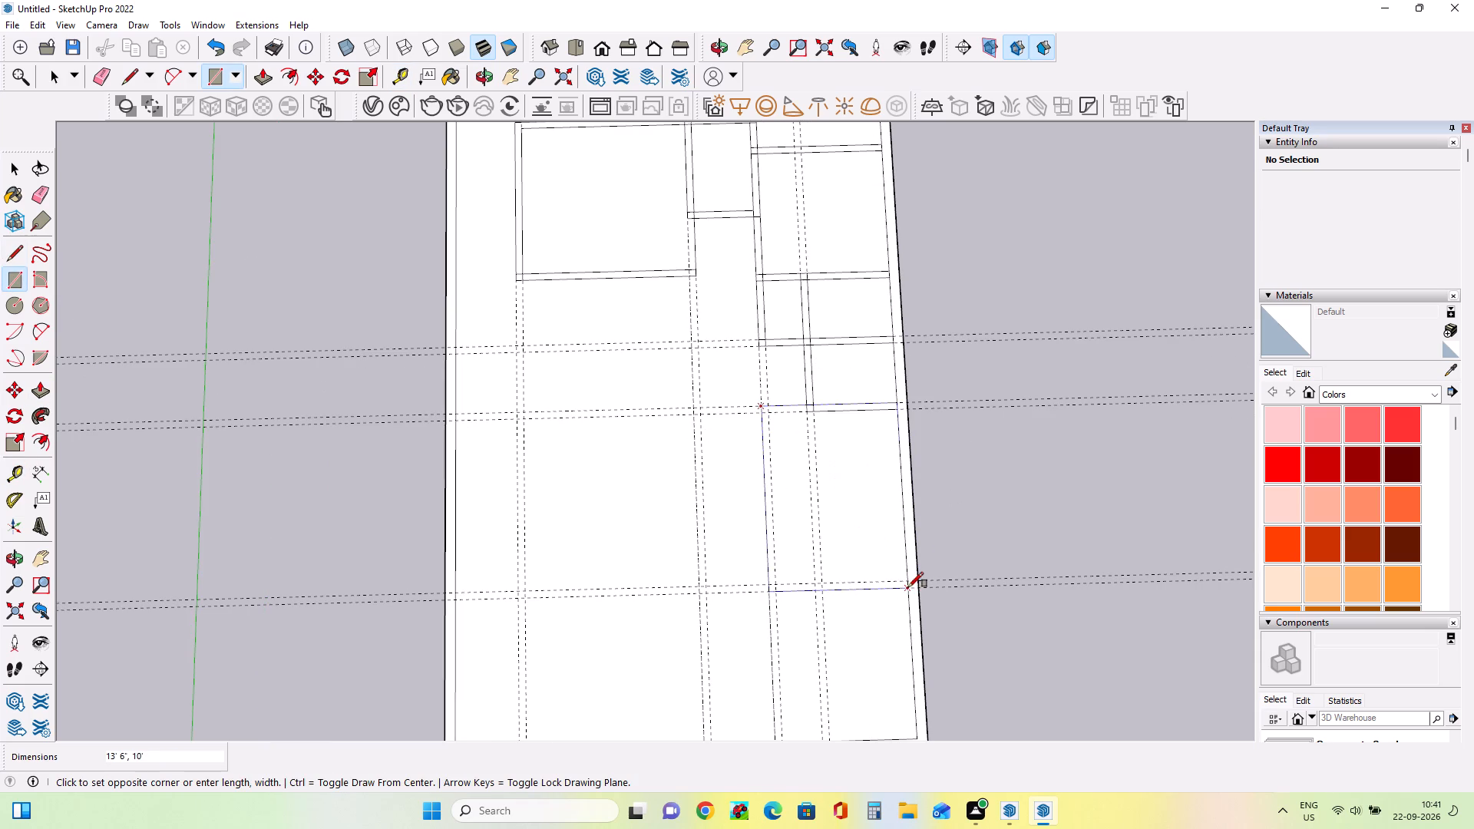
pyautogui.click(911, 587)
pyautogui.scroll(2, 766, 425)
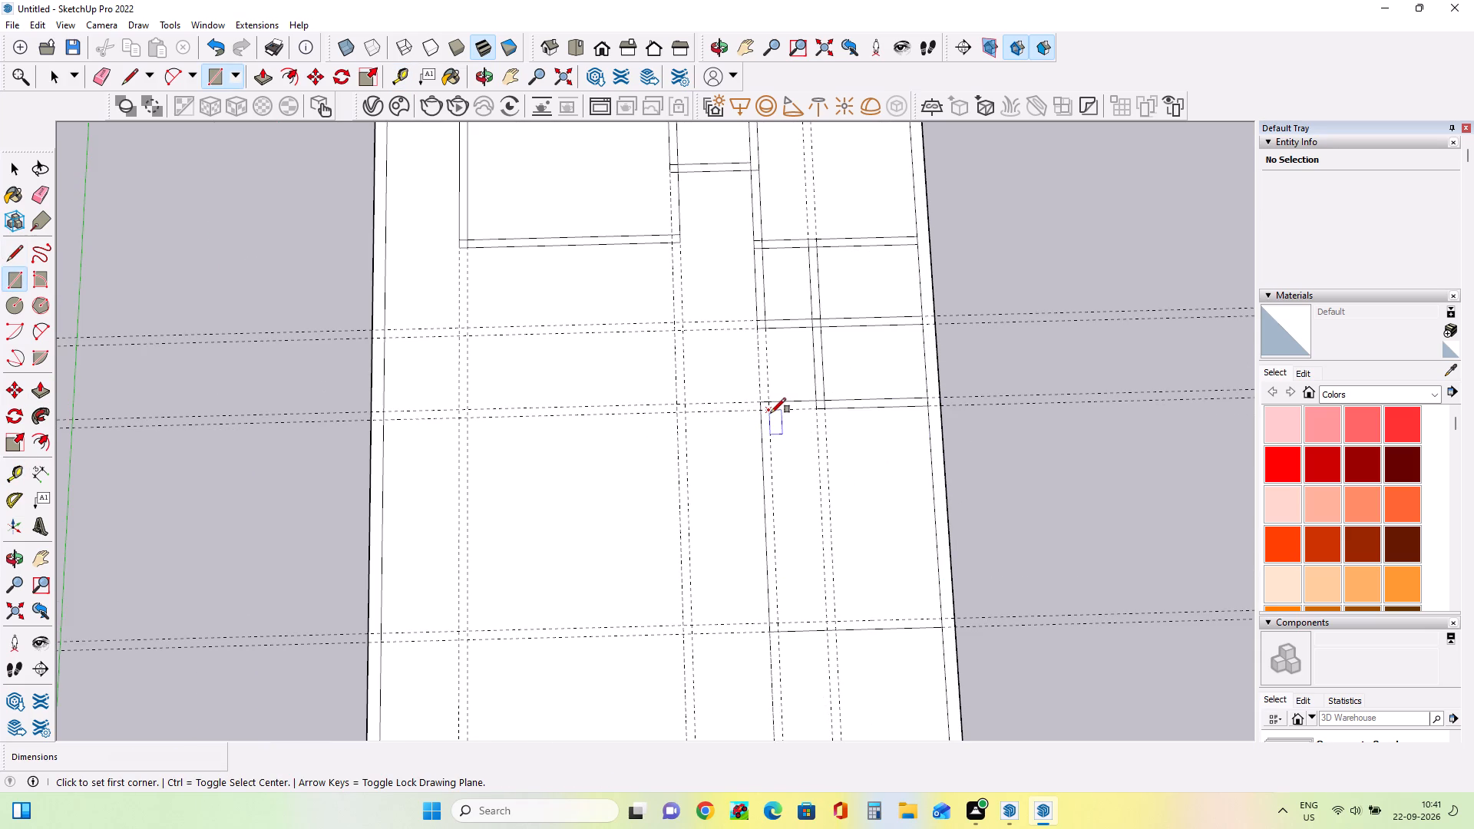
pyautogui.click(771, 413)
pyautogui.click(940, 618)
pyautogui.scroll(1, 805, 474)
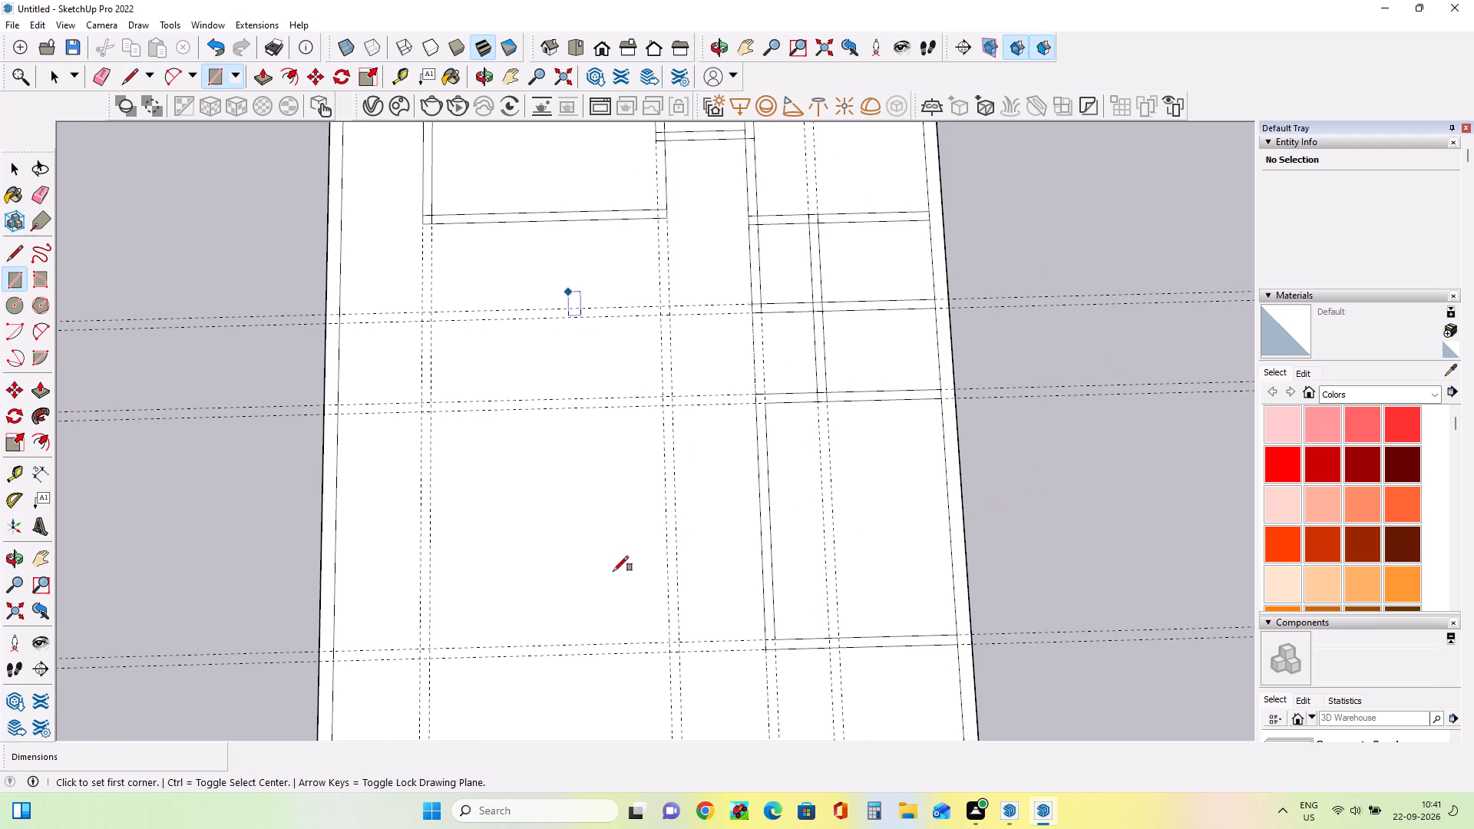
pyautogui.scroll(5, 803, 647)
pyautogui.click(768, 636)
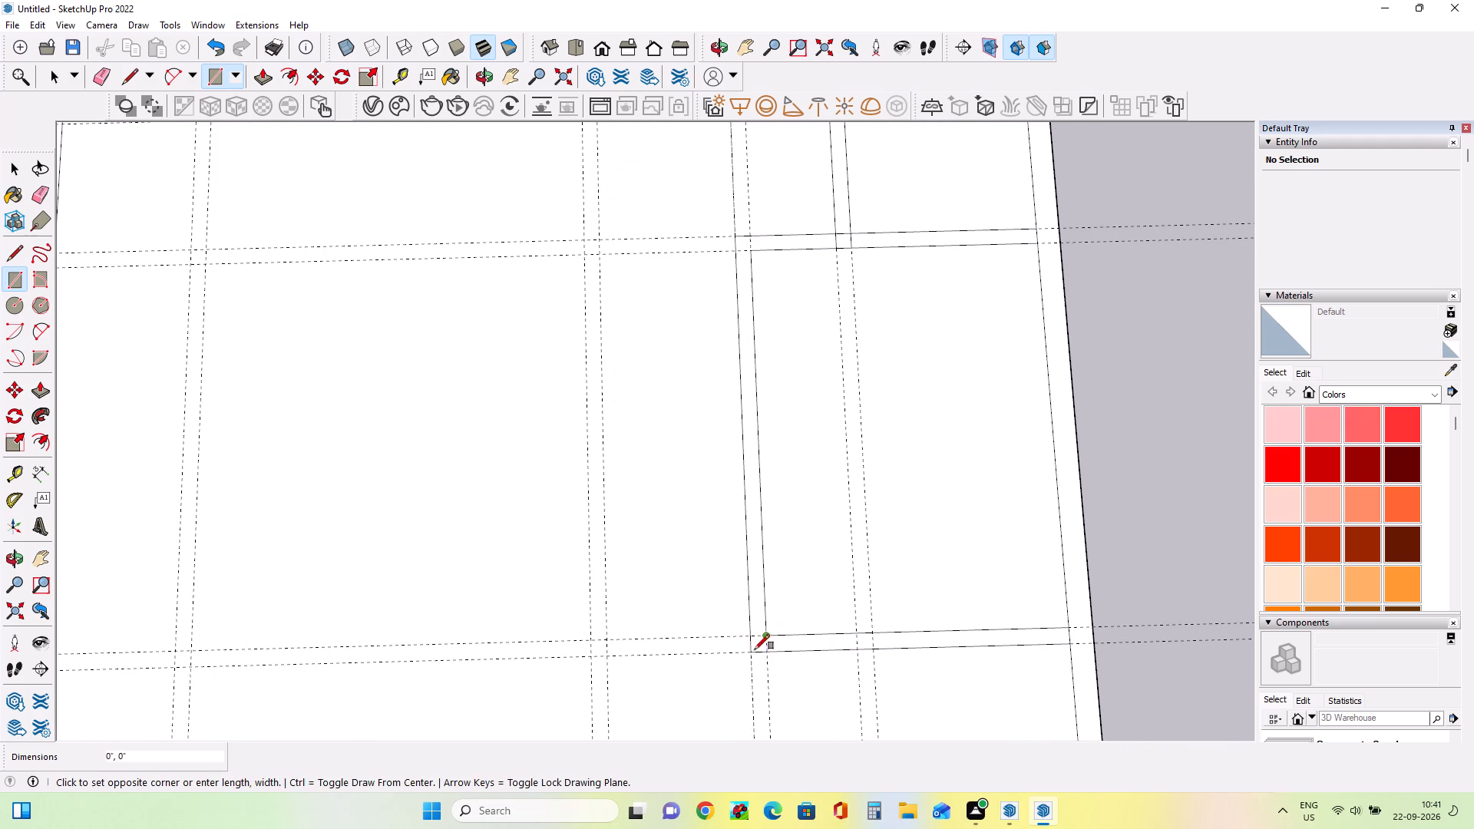
pyautogui.click(755, 653)
# Place a crosswise guide 18' 4" below the bottom outer edge of the large upper-left bedroom.
pyautogui.scroll(-4, 775, 593)
pyautogui.scroll(-1, 858, 556)
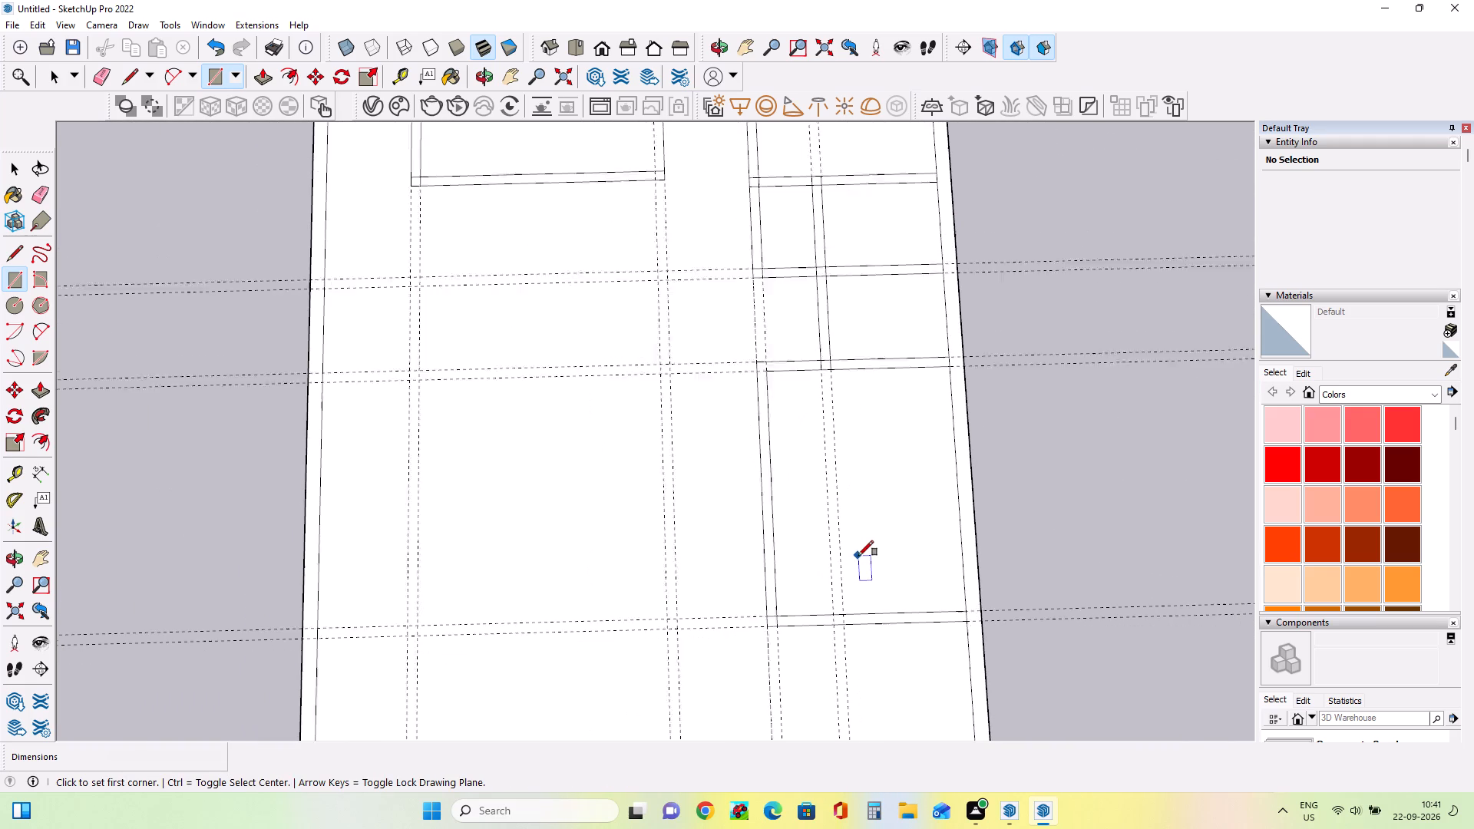
pyautogui.scroll(-2, 858, 556)
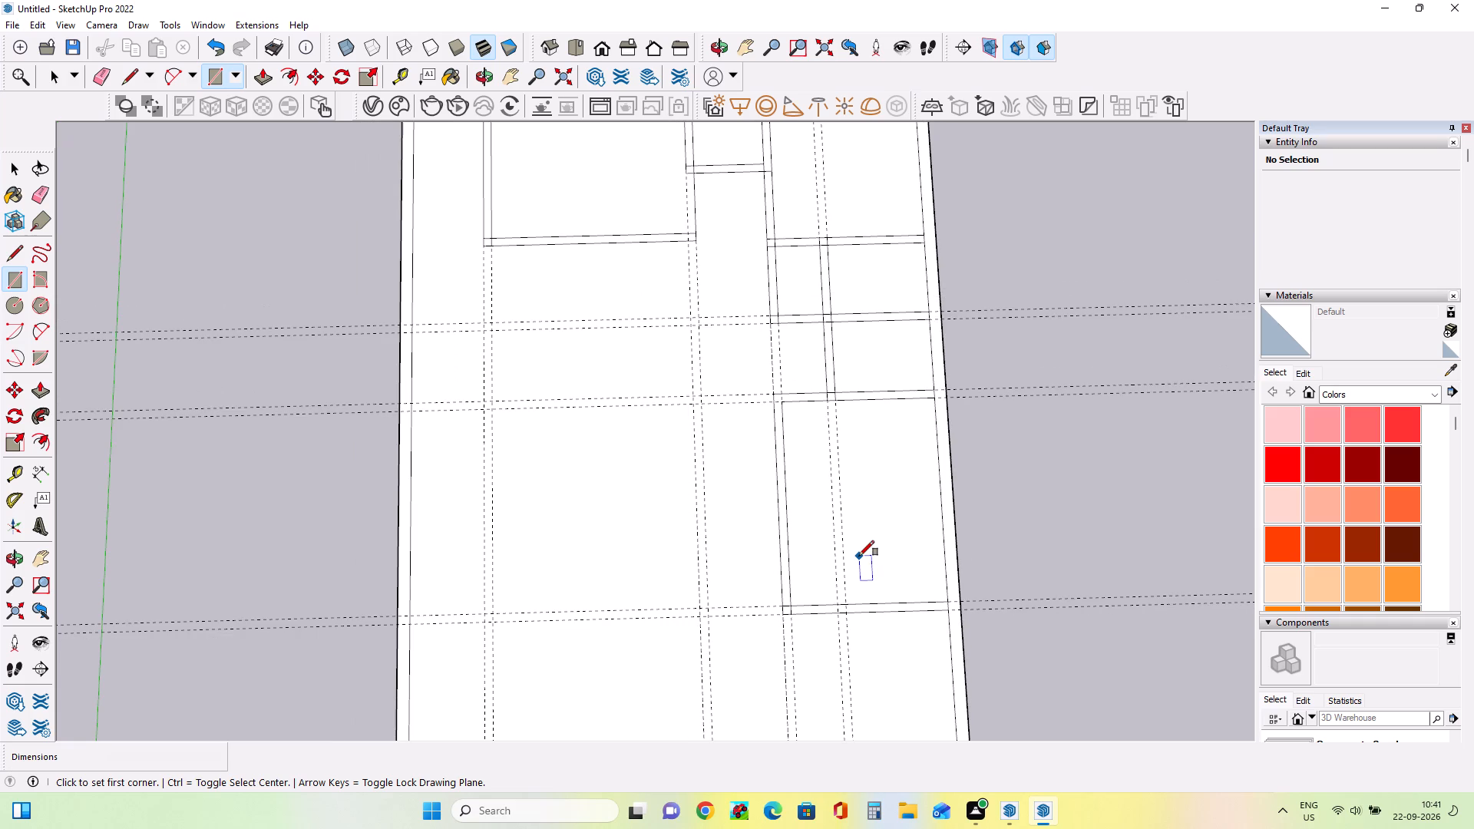
pyautogui.scroll(-4, 849, 533)
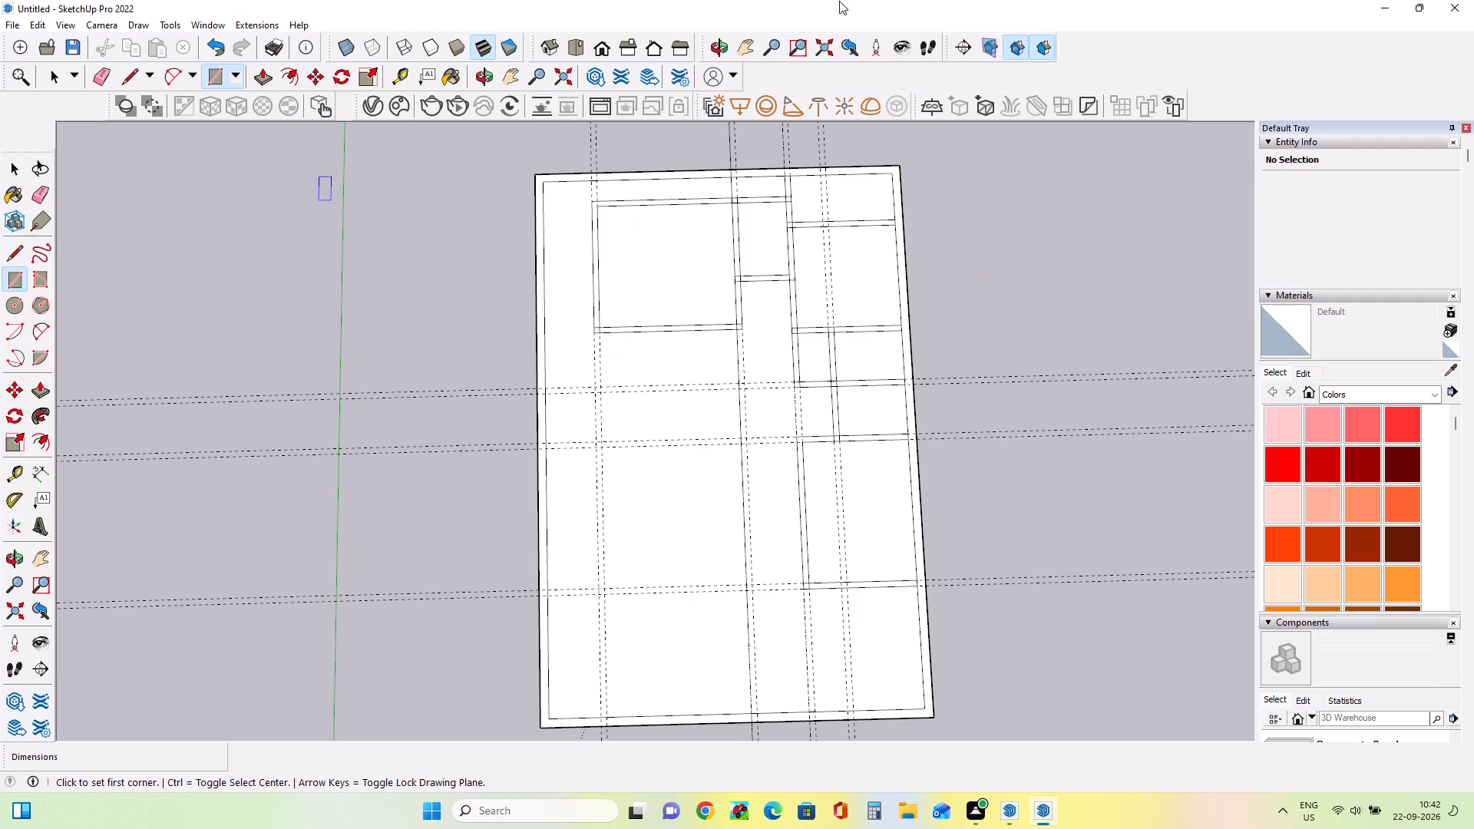
pyautogui.scroll(-1, 660, 404)
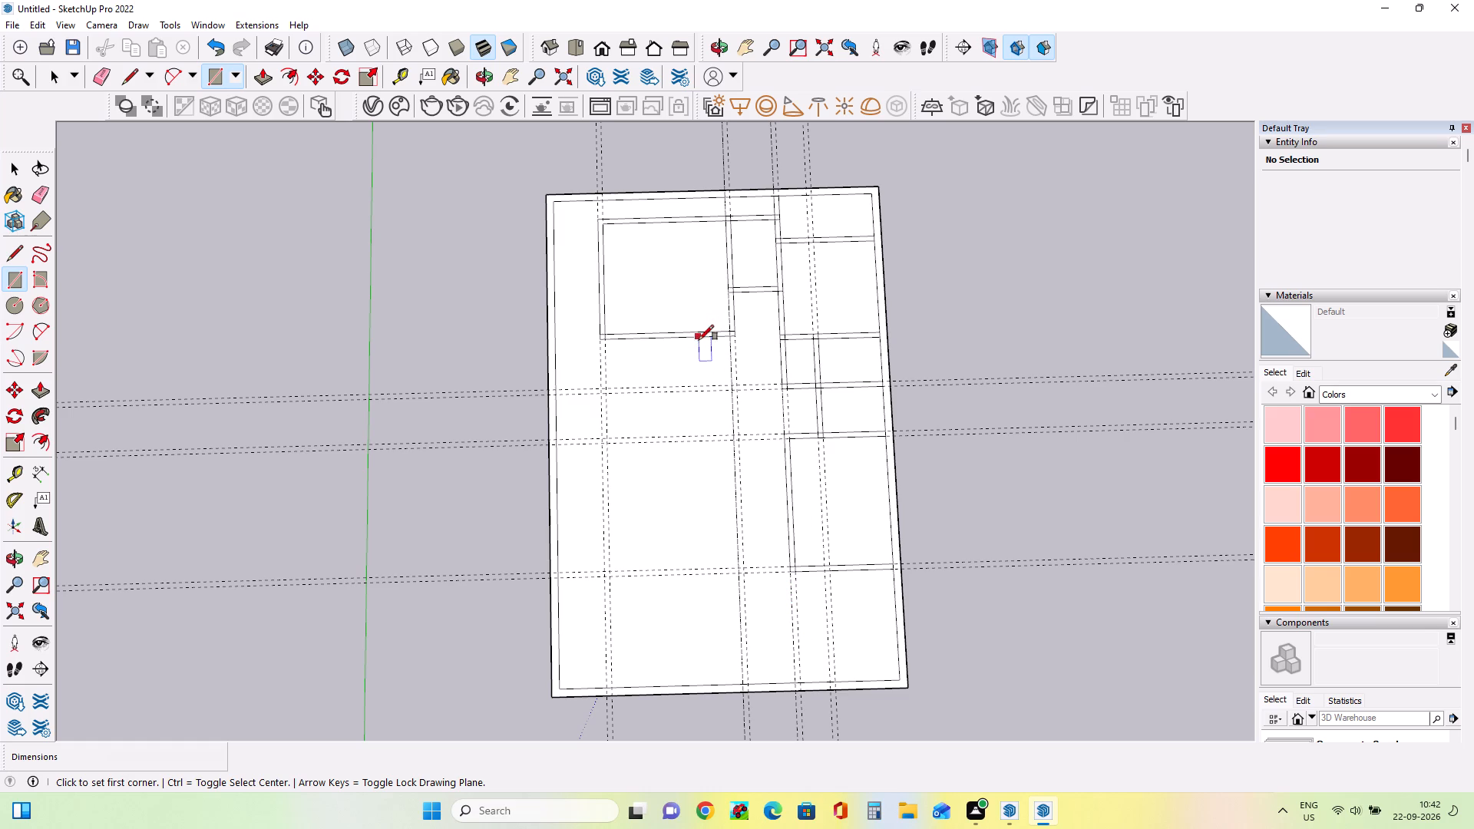
pyautogui.click(15, 470)
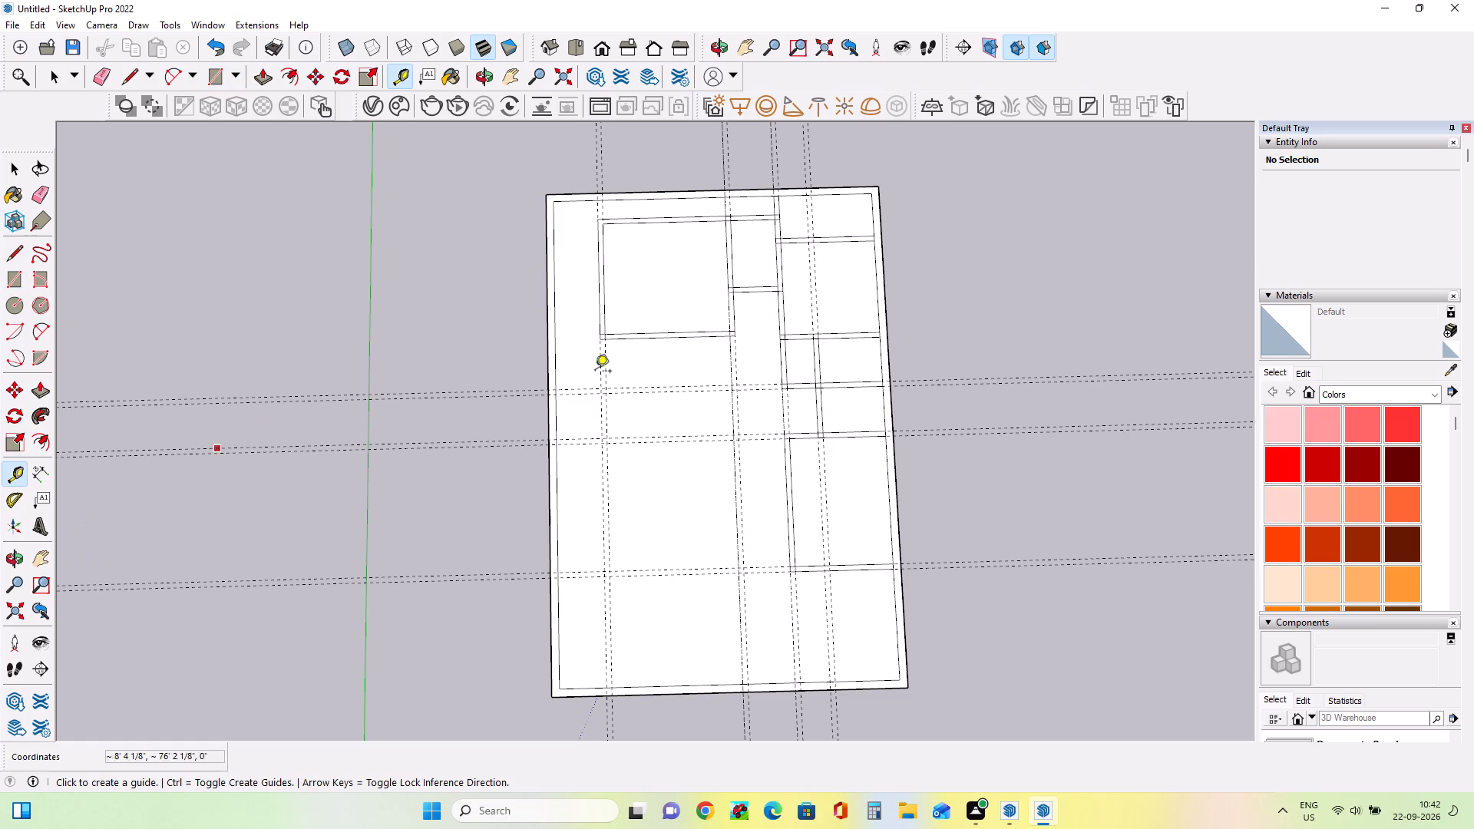
pyautogui.click(667, 339)
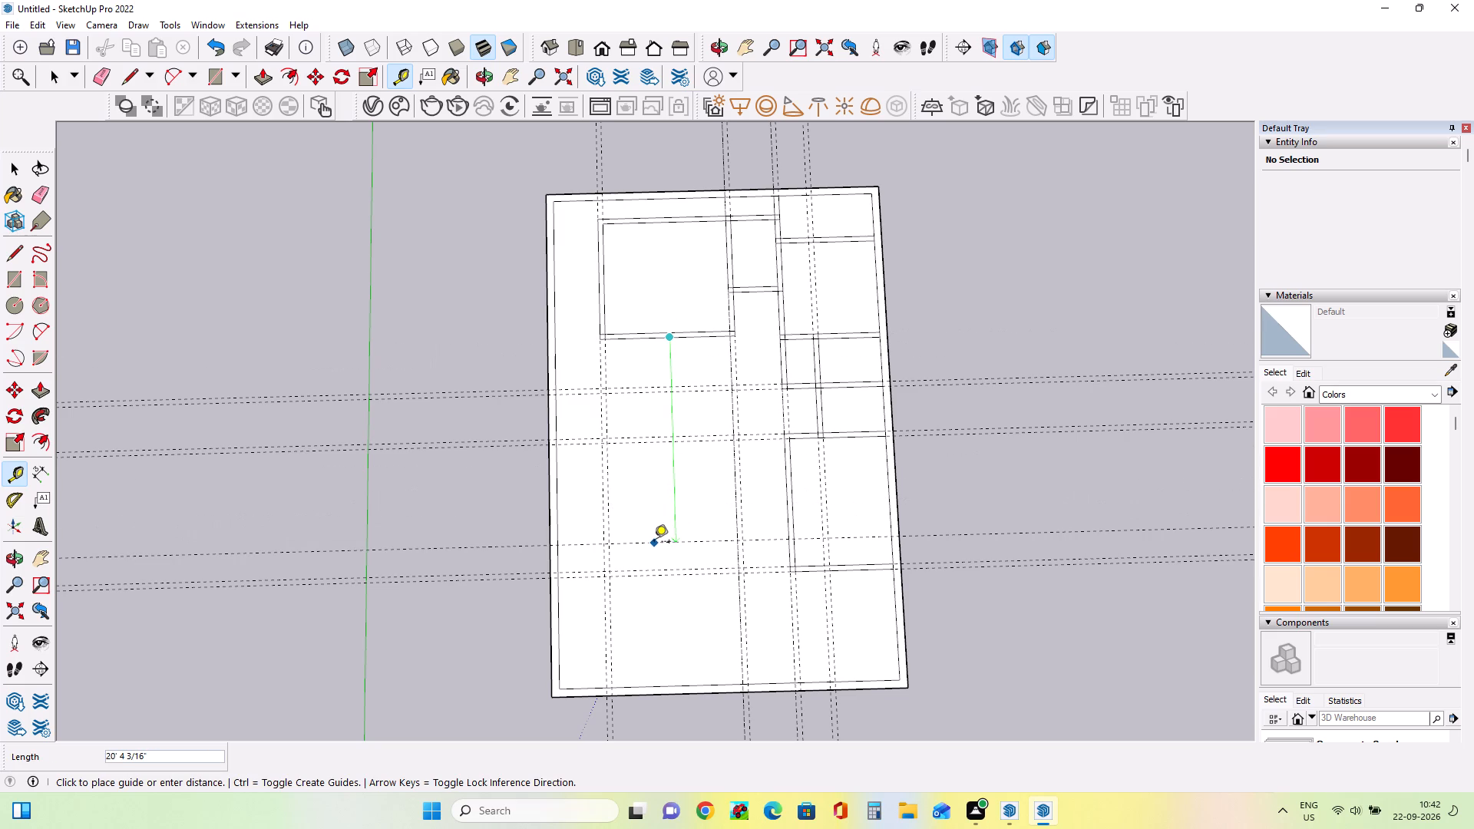
pyautogui.press('1')
pyautogui.press('8')
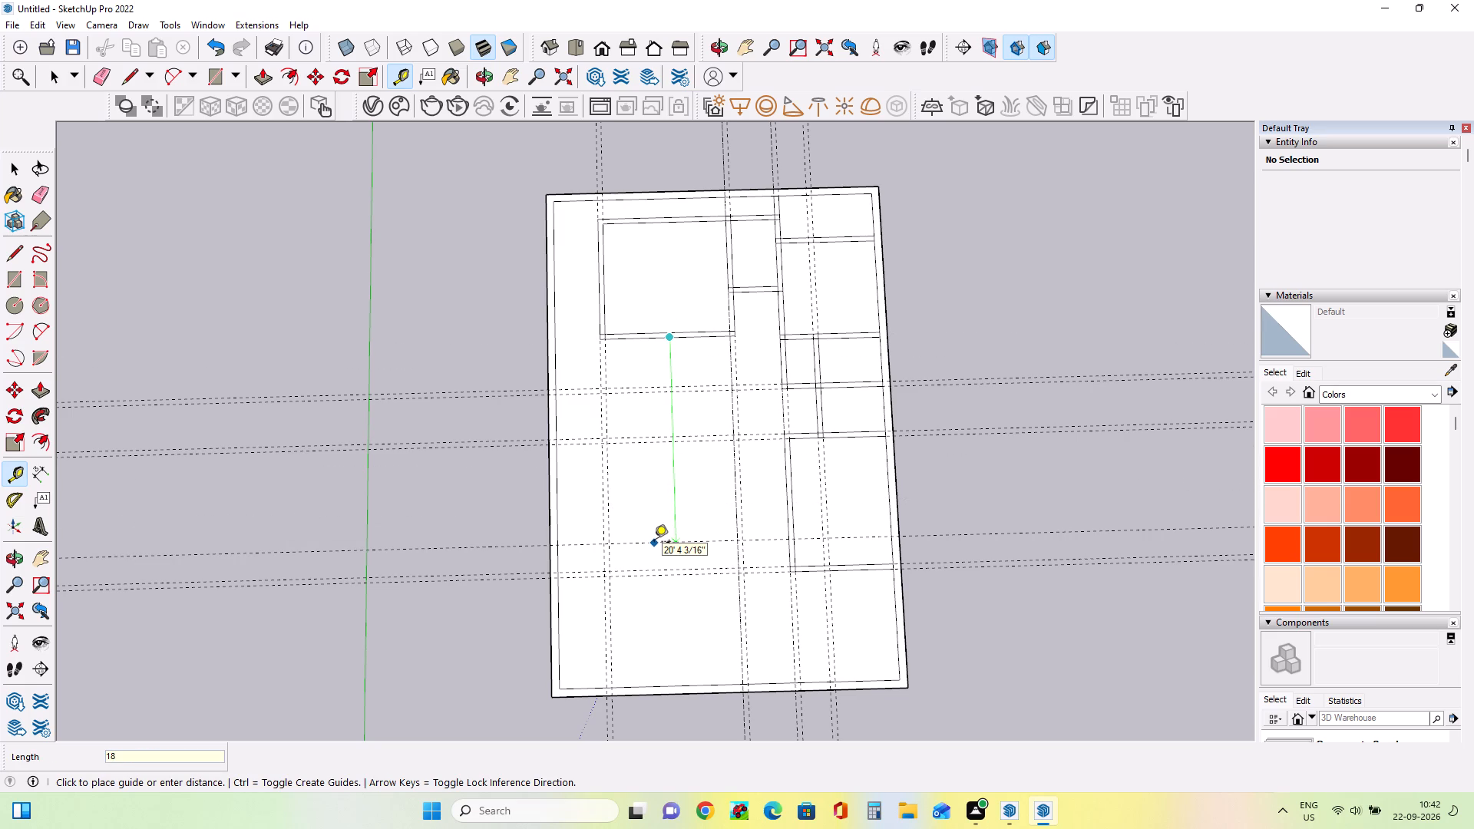
pyautogui.press("'")
pyautogui.write('4"')
pyautogui.press('Return')
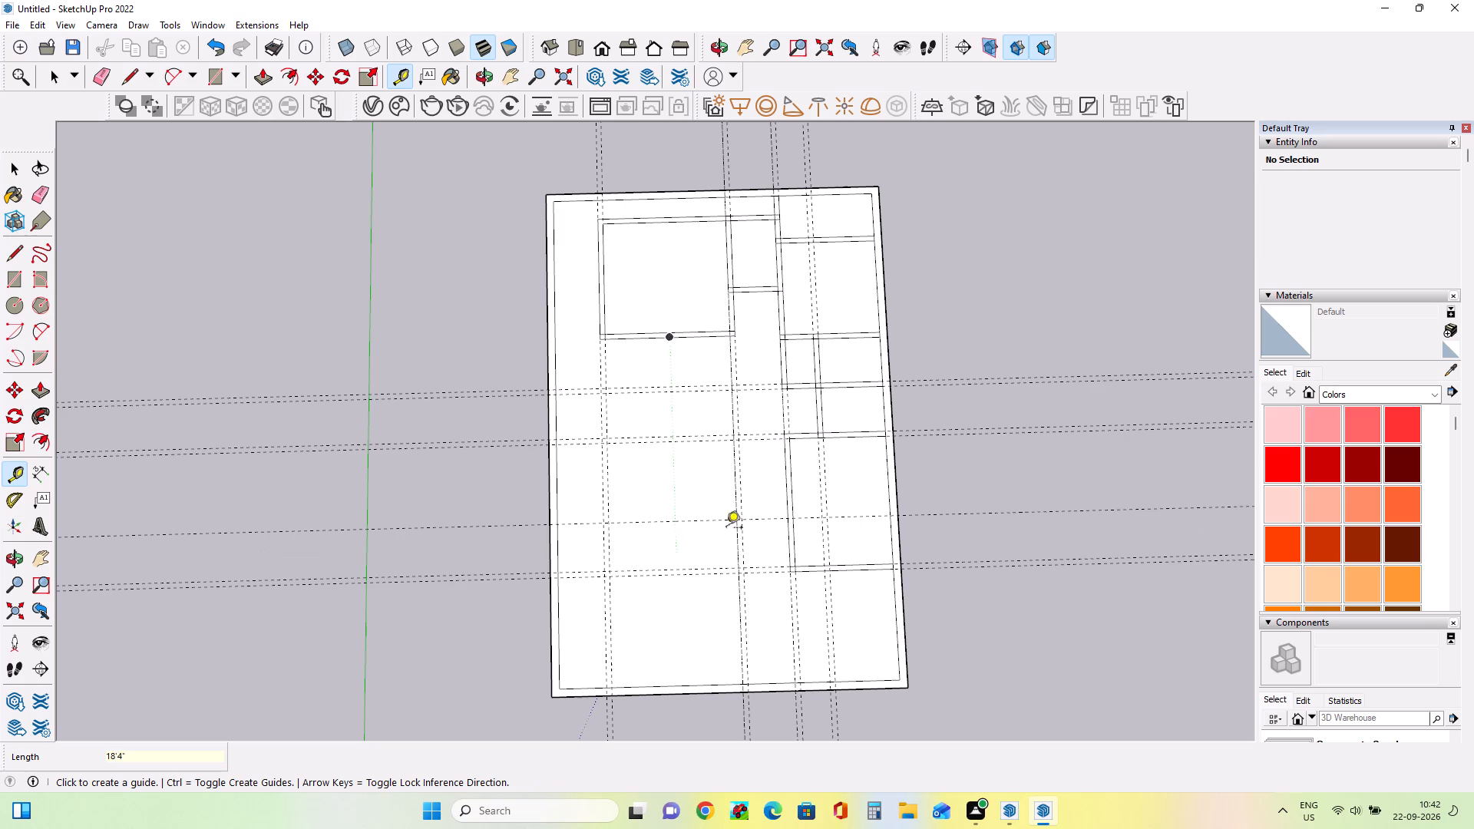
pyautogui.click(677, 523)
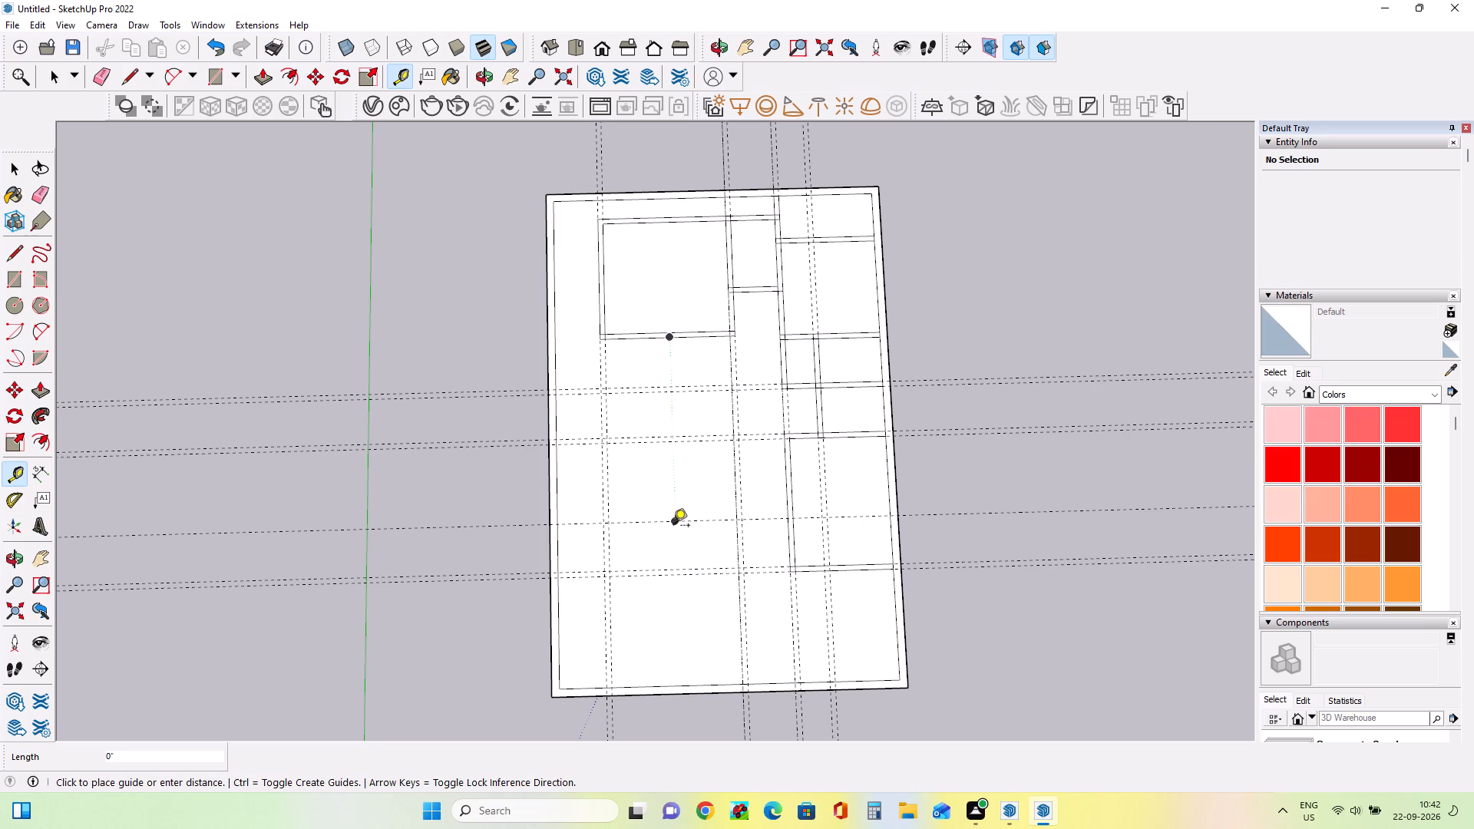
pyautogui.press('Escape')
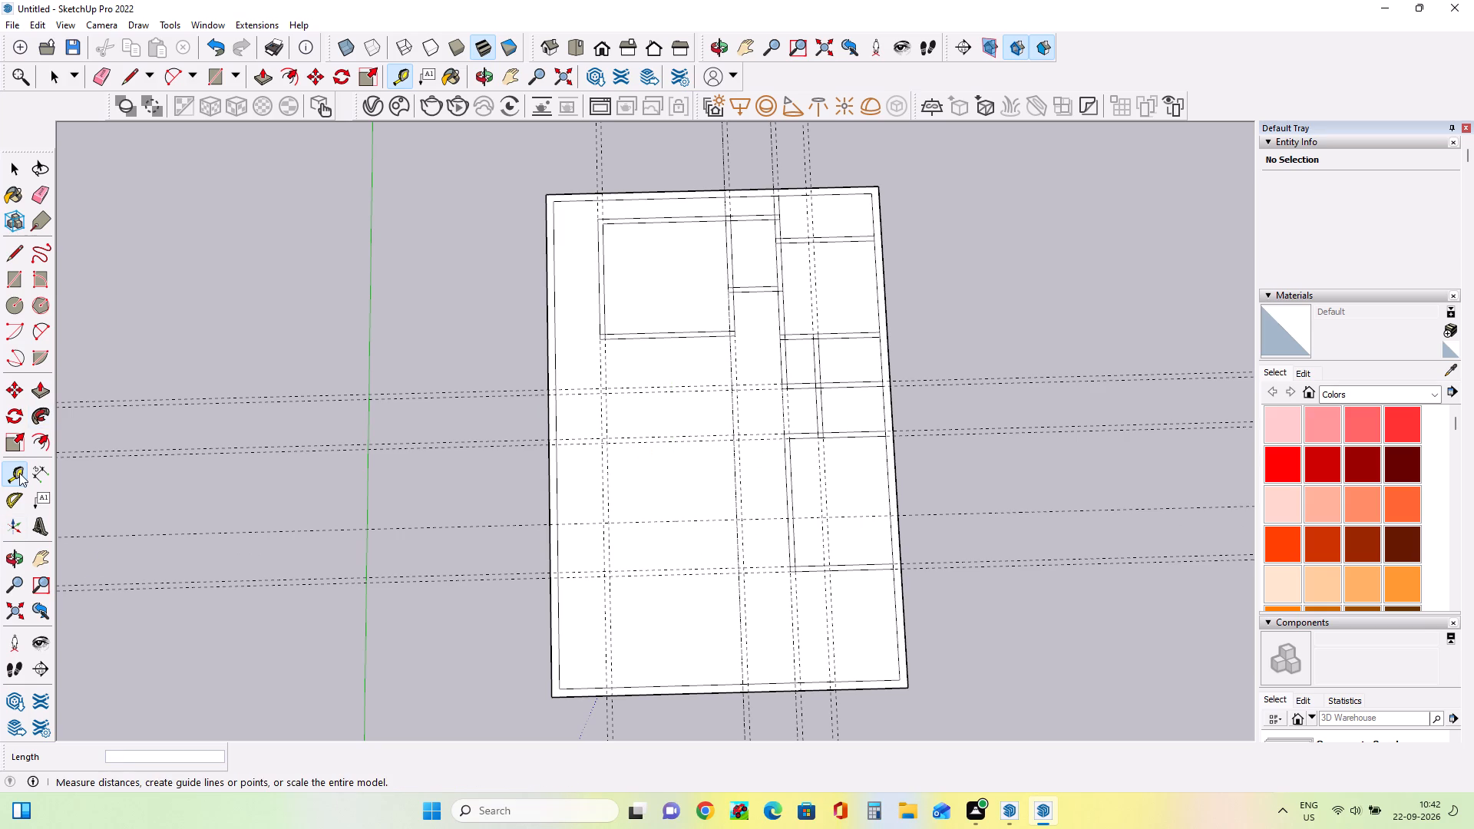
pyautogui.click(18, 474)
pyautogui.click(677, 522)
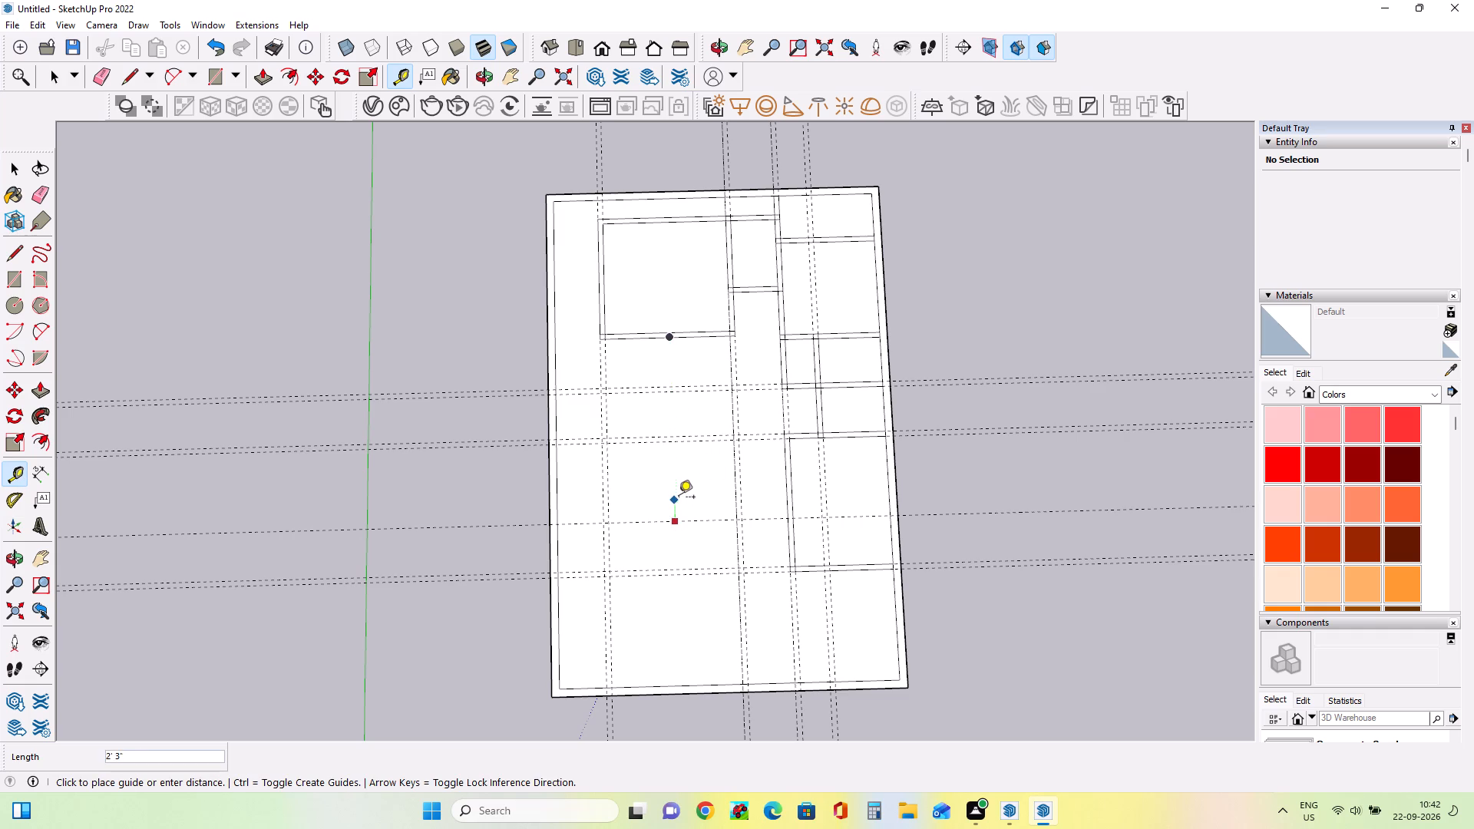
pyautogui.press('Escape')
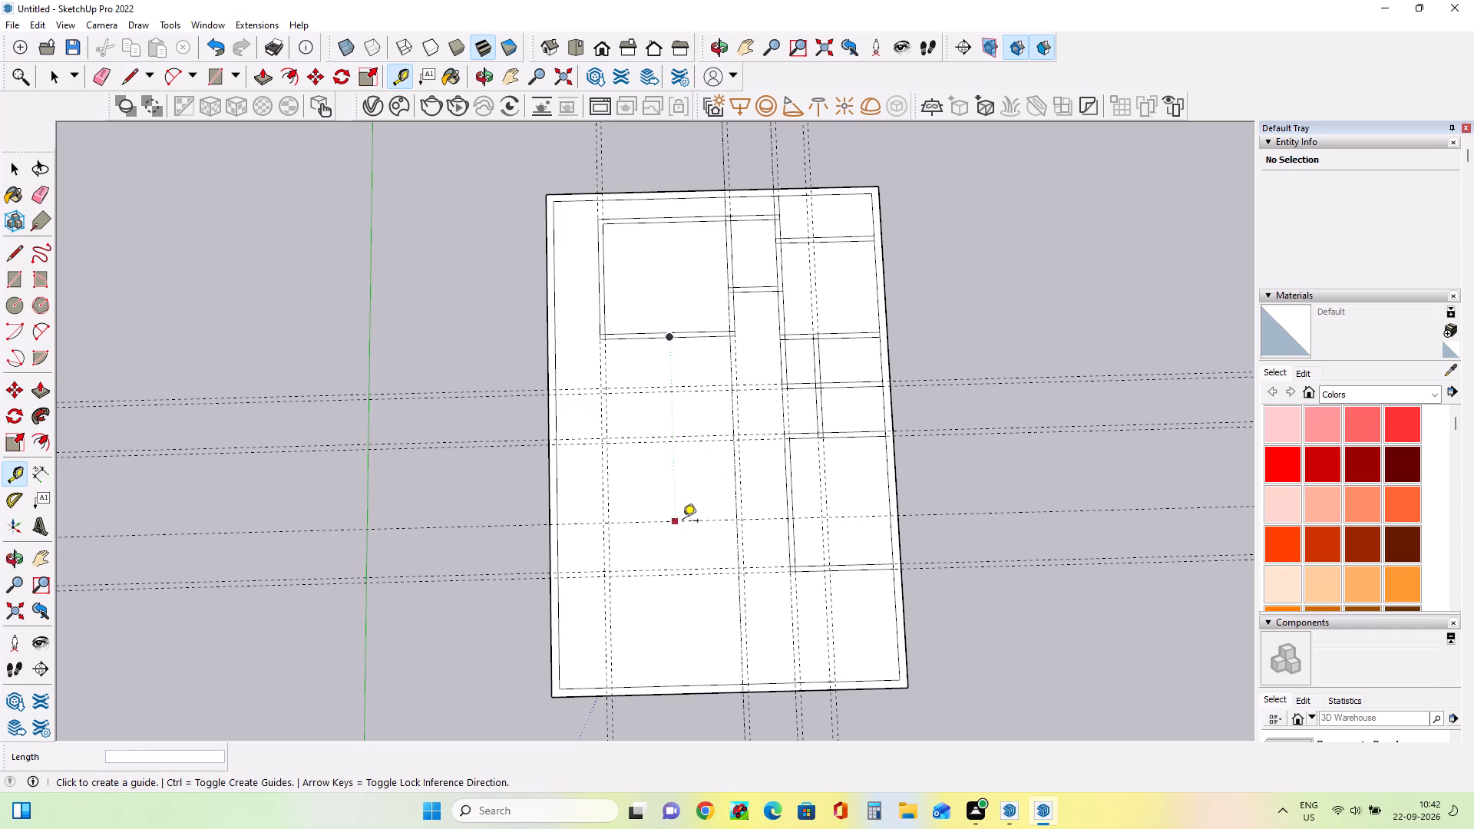
# Place a parallel guide 6" from the 18' 4" guide, on the side away from the large bedroom.
pyautogui.click(716, 523)
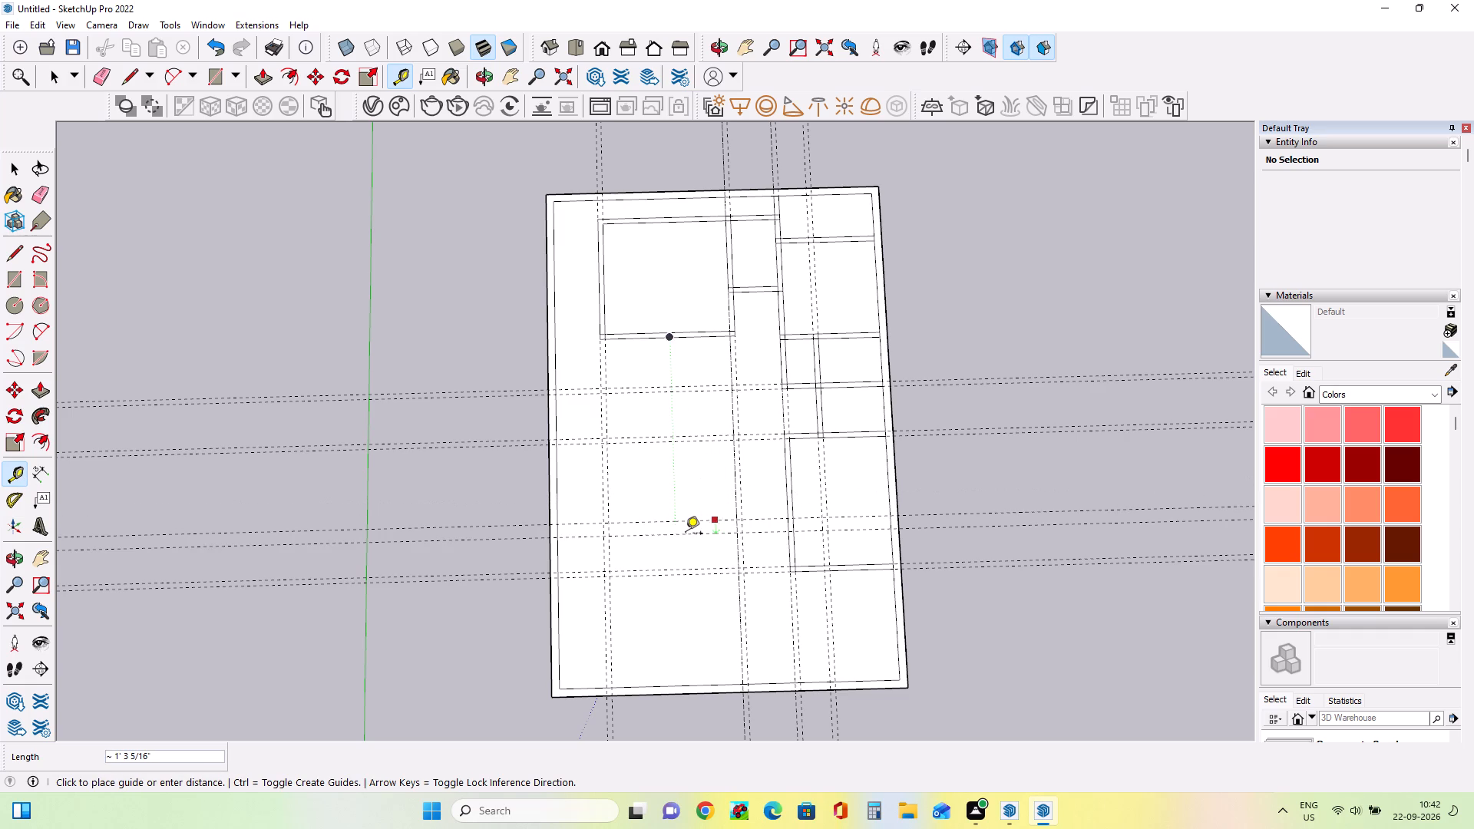
pyautogui.write('6"')
pyautogui.press('Return')
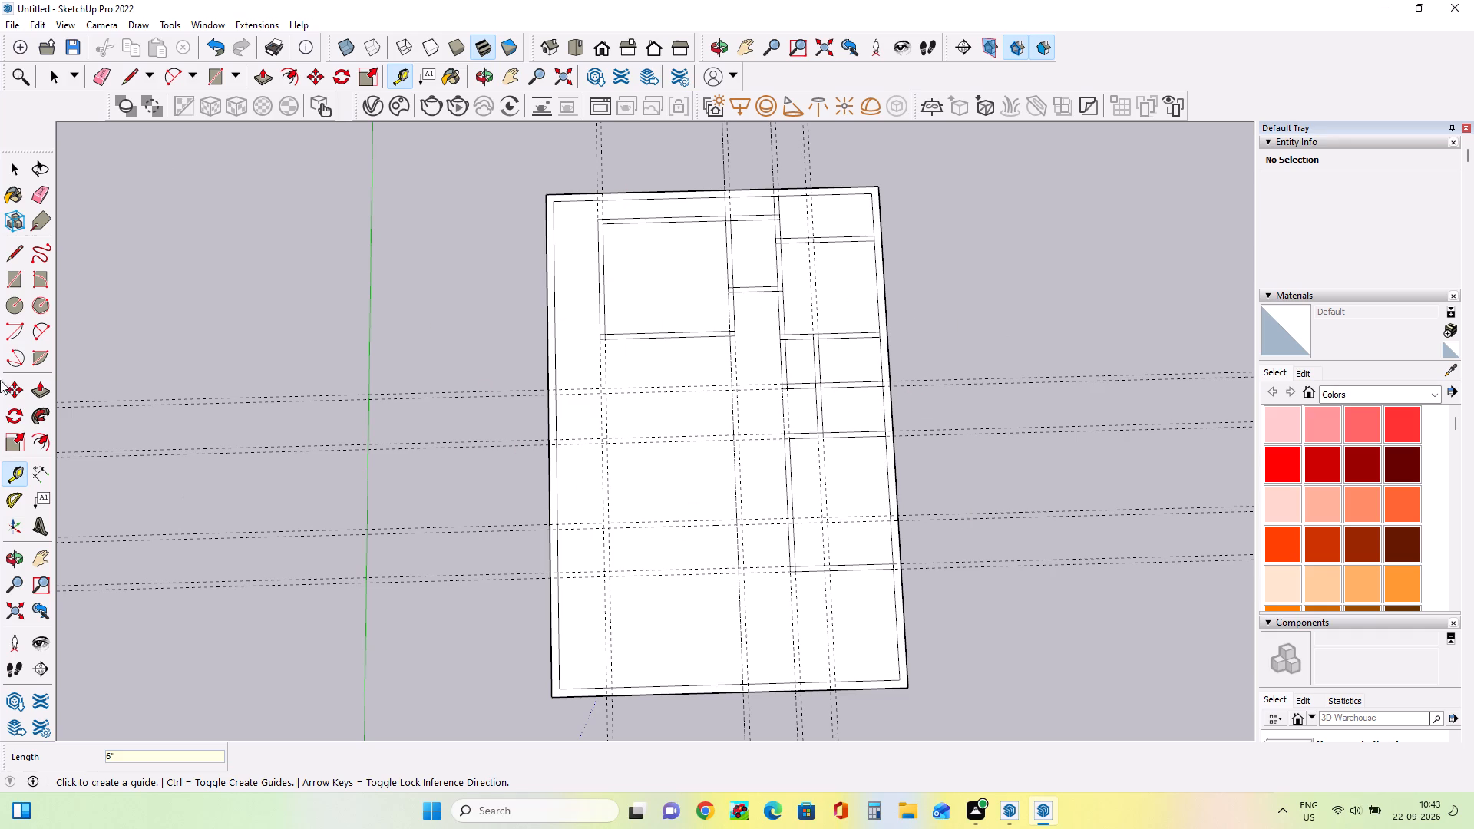
# Outline the room below the large bedroom with an outer rectangle to the guides and an inset 18' 4" by 12' 6" rectangle.
pyautogui.click(18, 280)
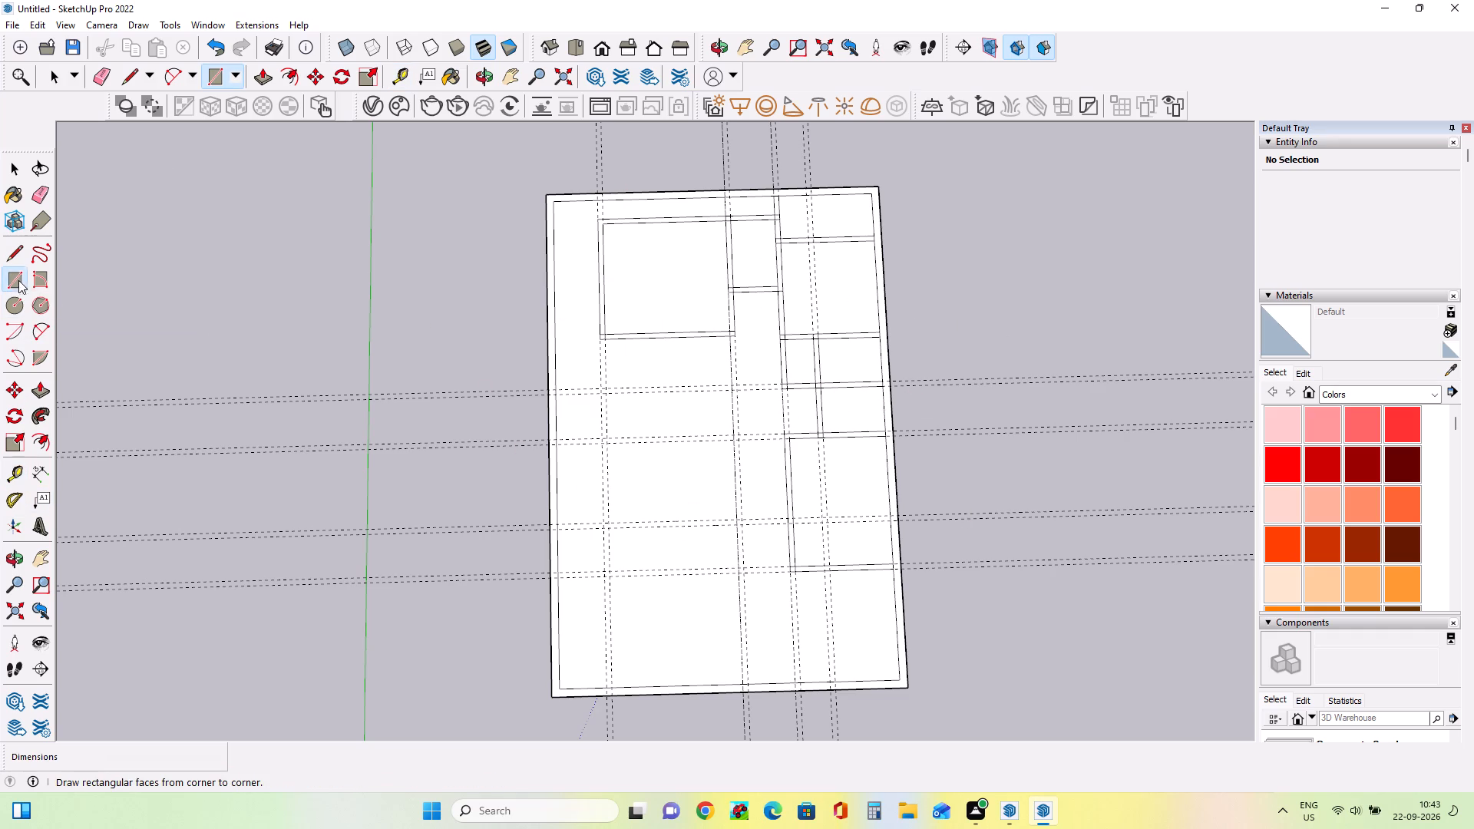
pyautogui.click(735, 339)
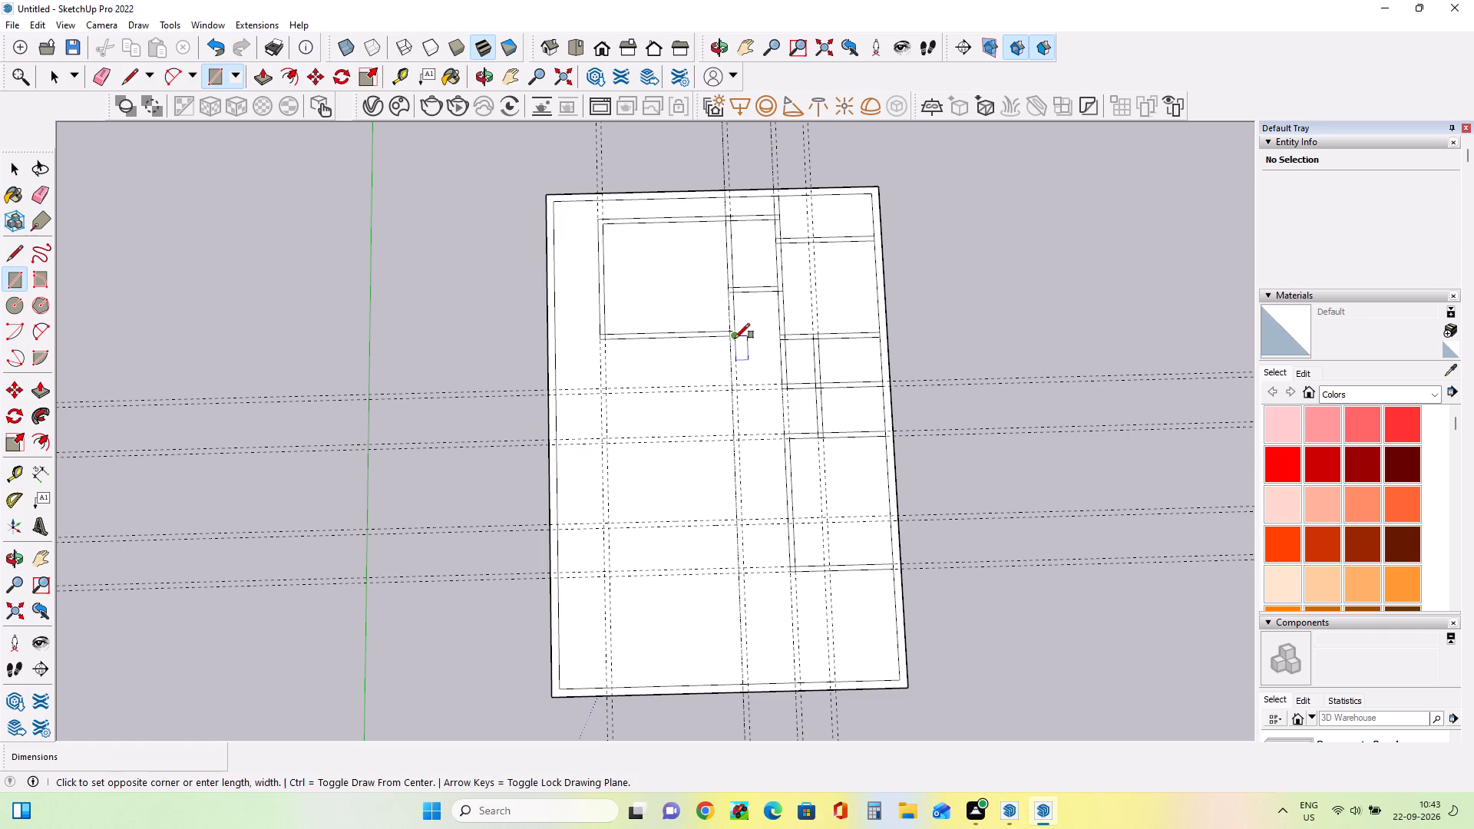
pyautogui.scroll(2, 603, 533)
pyautogui.click(606, 530)
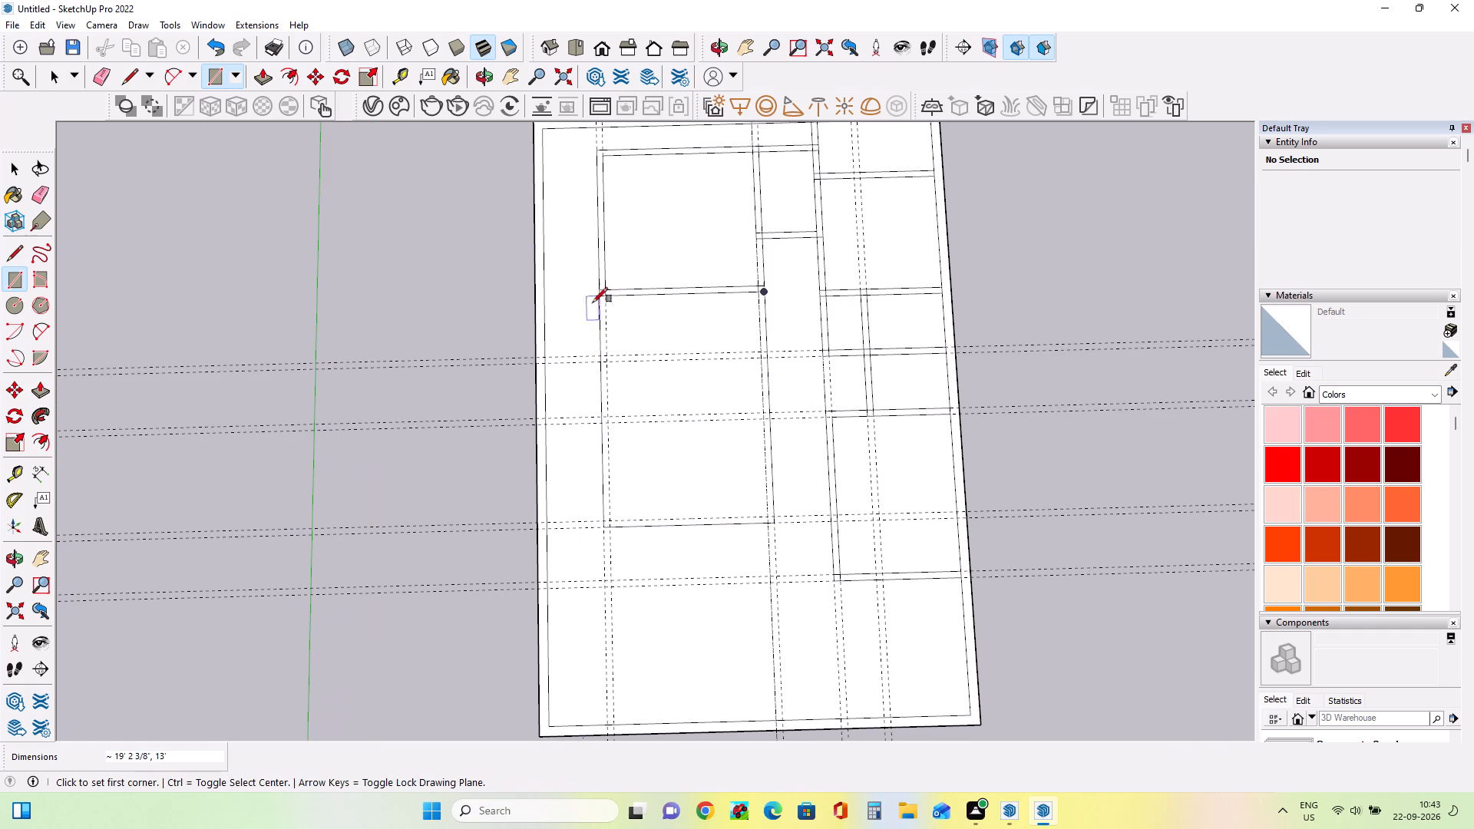
pyautogui.click(608, 300)
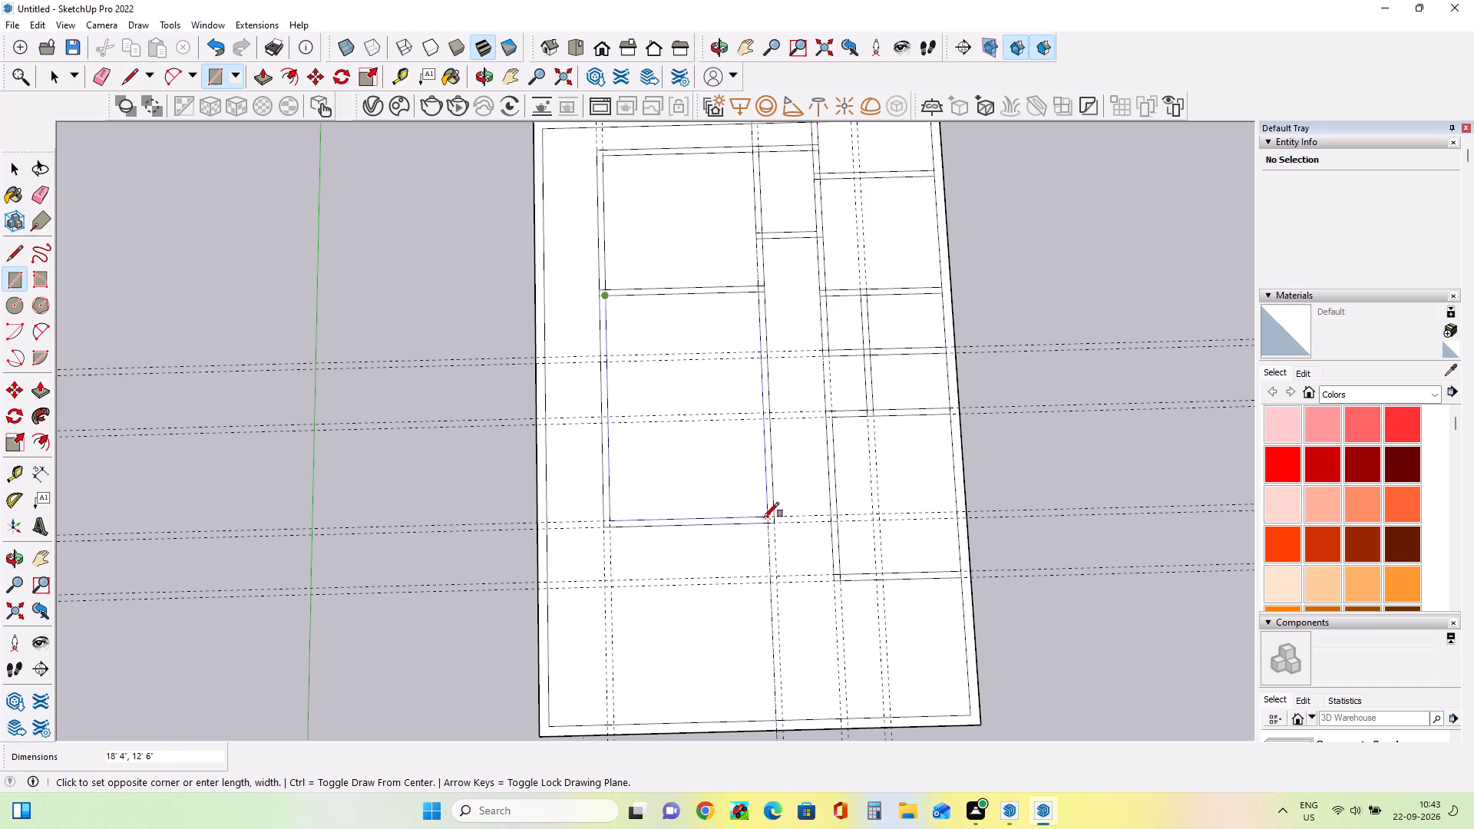
pyautogui.click(764, 517)
pyautogui.scroll(2, 758, 436)
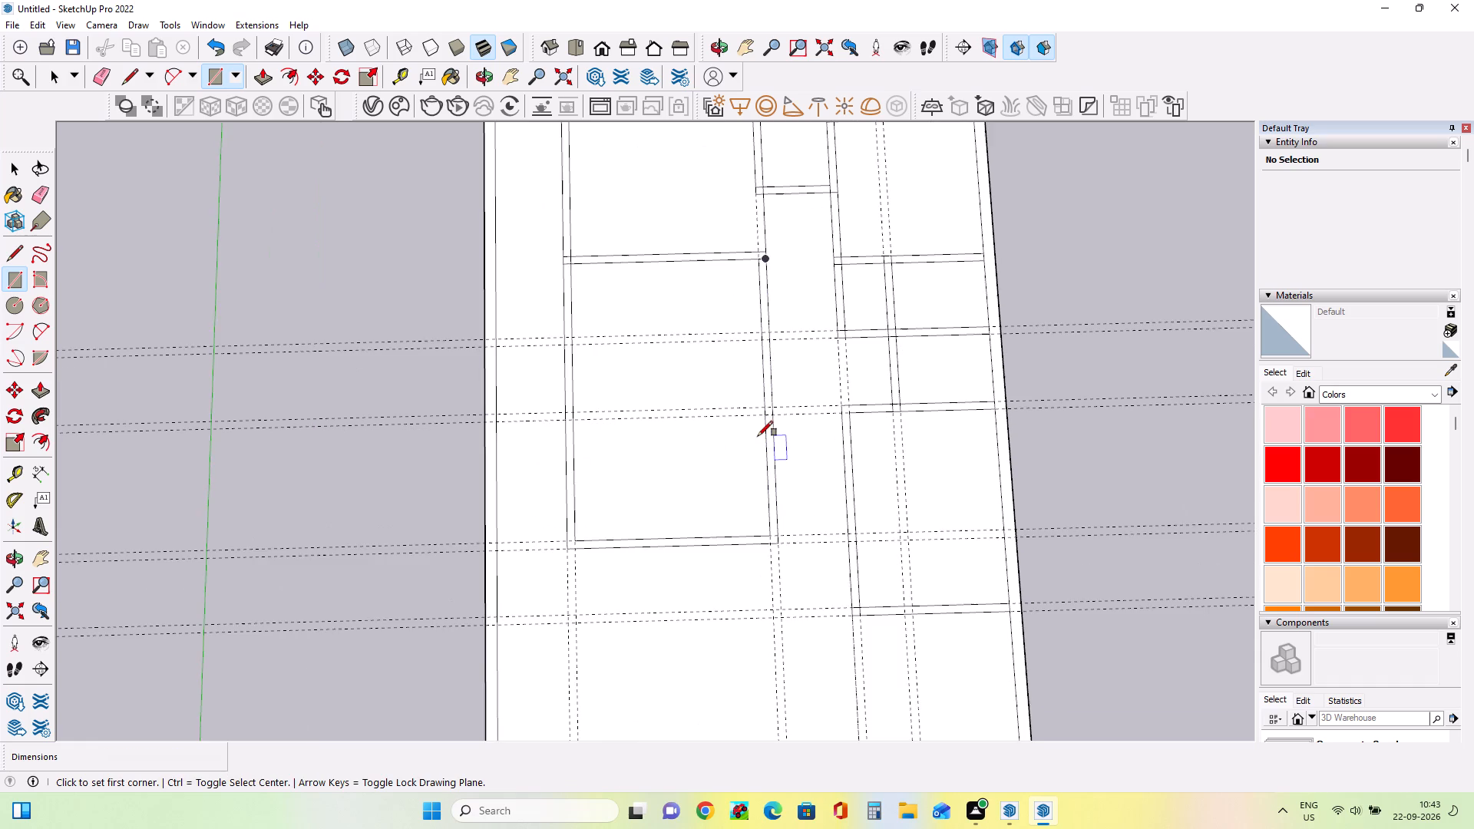
pyautogui.scroll(-4, 758, 436)
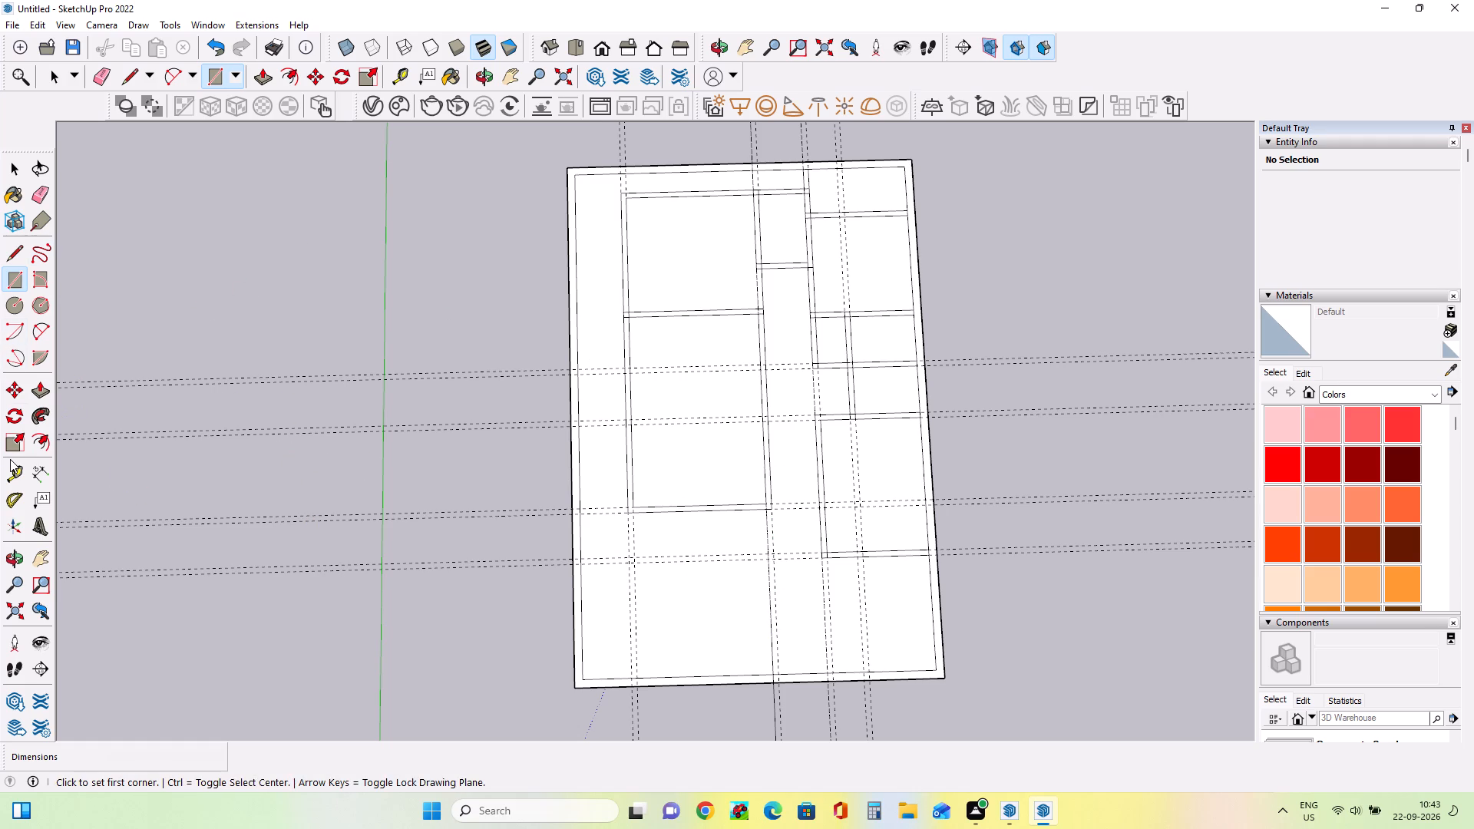
# Erase all the crosswise guides running across the plan, leaving the wall edges in place.
pyautogui.click(36, 197)
pyautogui.click(531, 348)
pyautogui.moveTo(531, 362); pyautogui.dragTo(471, 708)
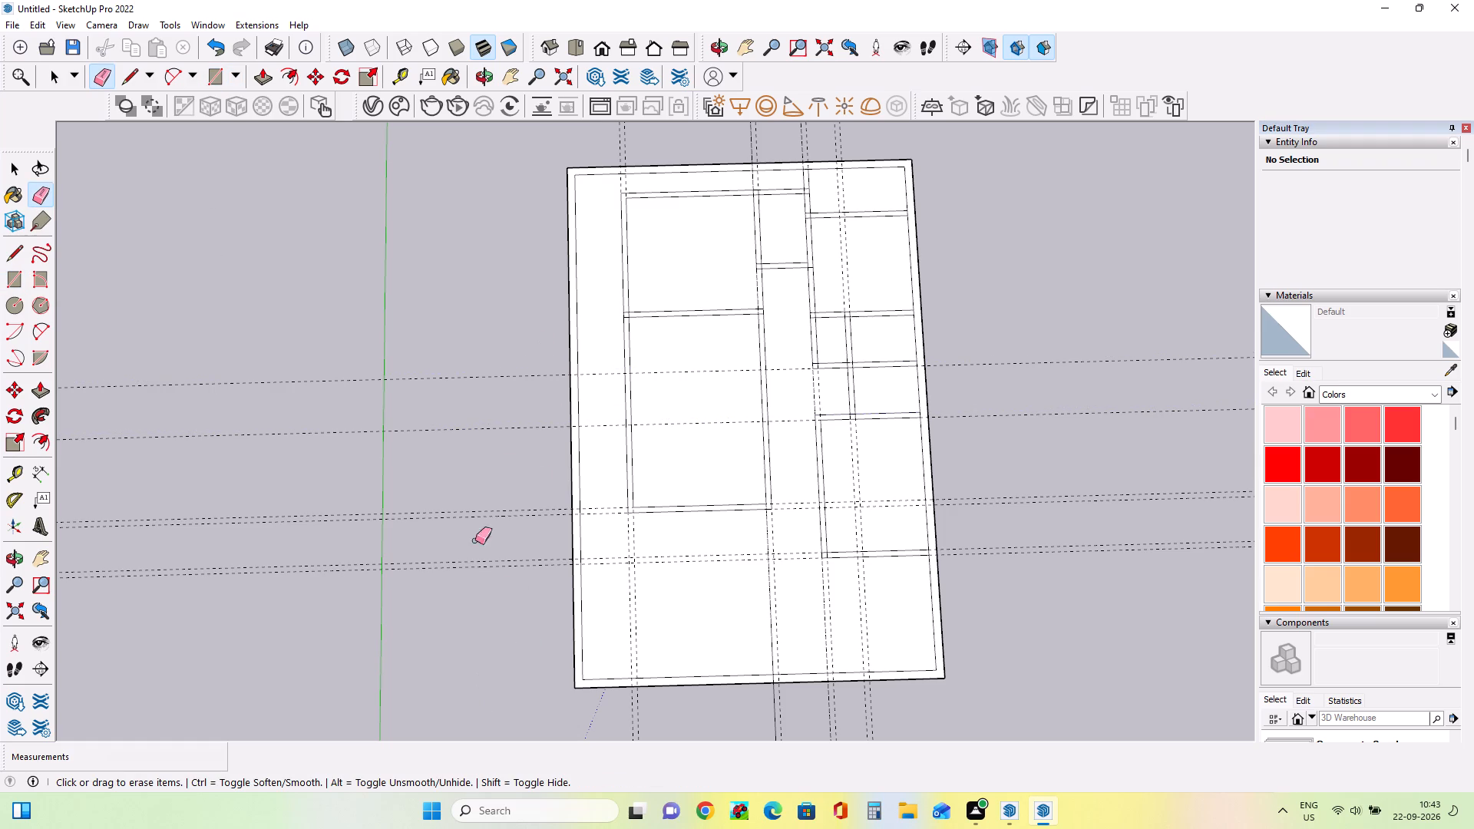
pyautogui.moveTo(524, 342); pyautogui.dragTo(511, 615)
pyautogui.moveTo(541, 376); pyautogui.dragTo(487, 645)
pyautogui.moveTo(533, 400); pyautogui.dragTo(508, 589)
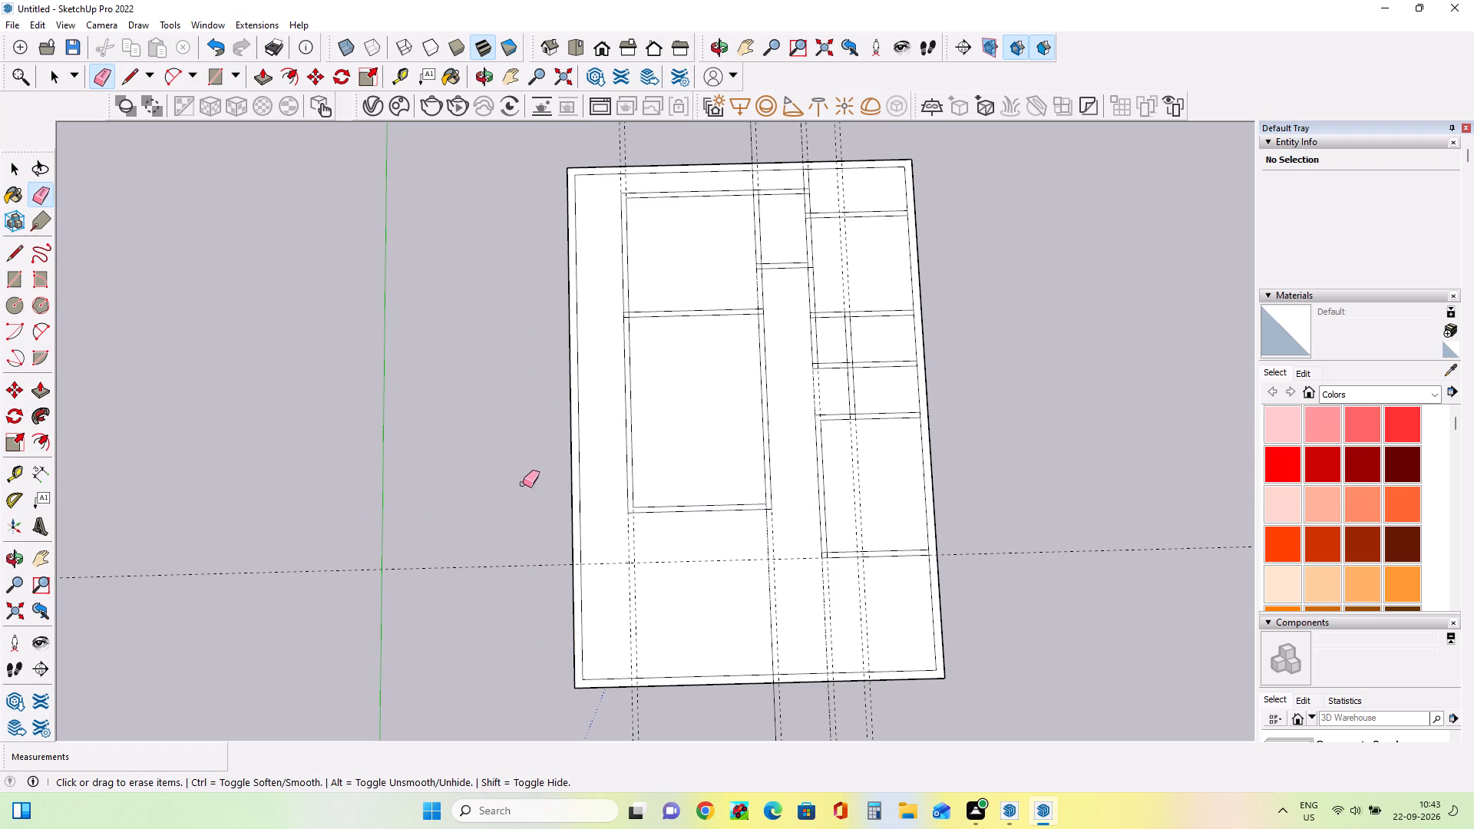
pyautogui.moveTo(519, 557); pyautogui.dragTo(519, 619)
pyautogui.moveTo(524, 544); pyautogui.dragTo(517, 666)
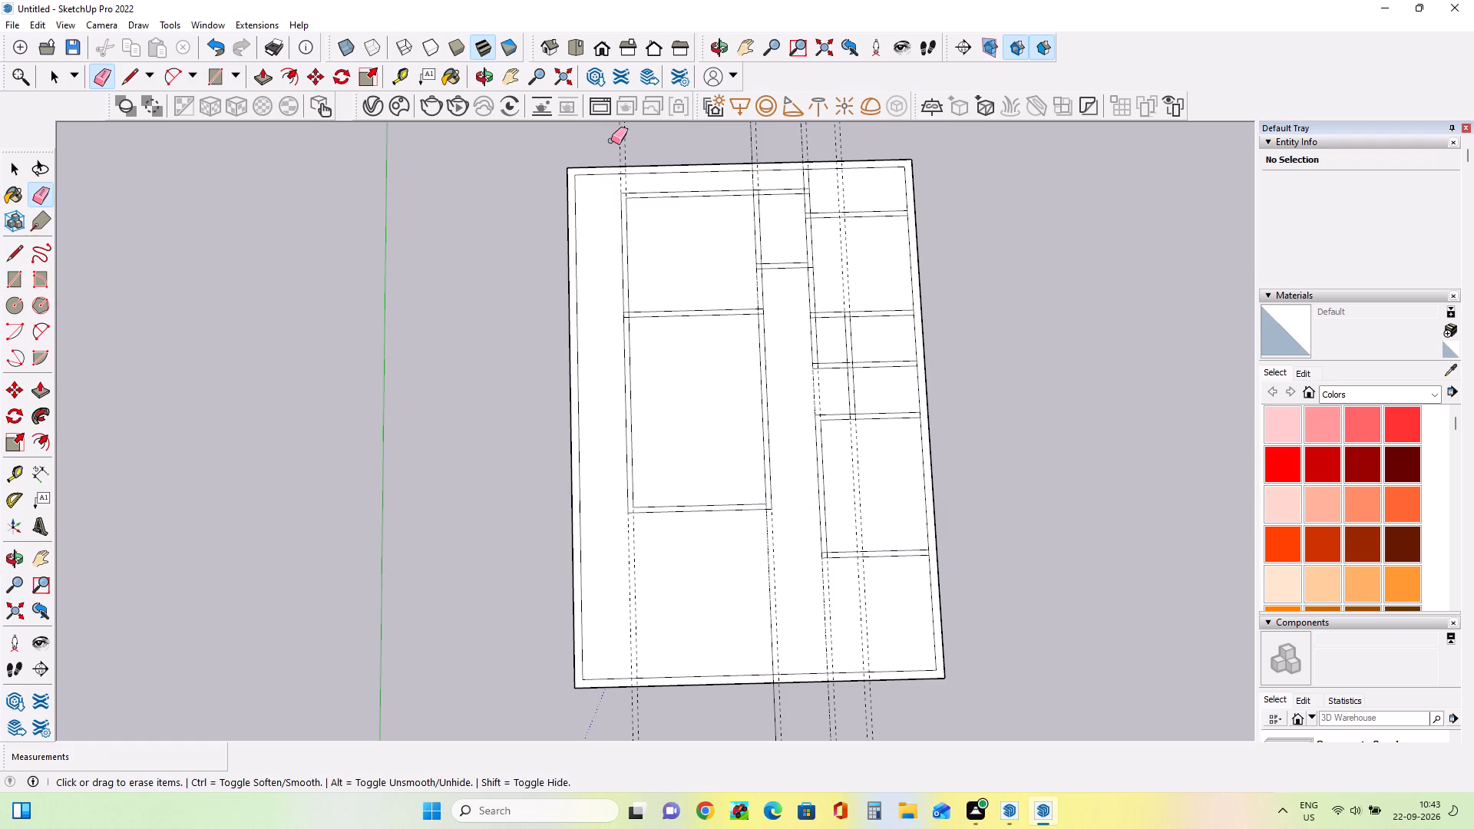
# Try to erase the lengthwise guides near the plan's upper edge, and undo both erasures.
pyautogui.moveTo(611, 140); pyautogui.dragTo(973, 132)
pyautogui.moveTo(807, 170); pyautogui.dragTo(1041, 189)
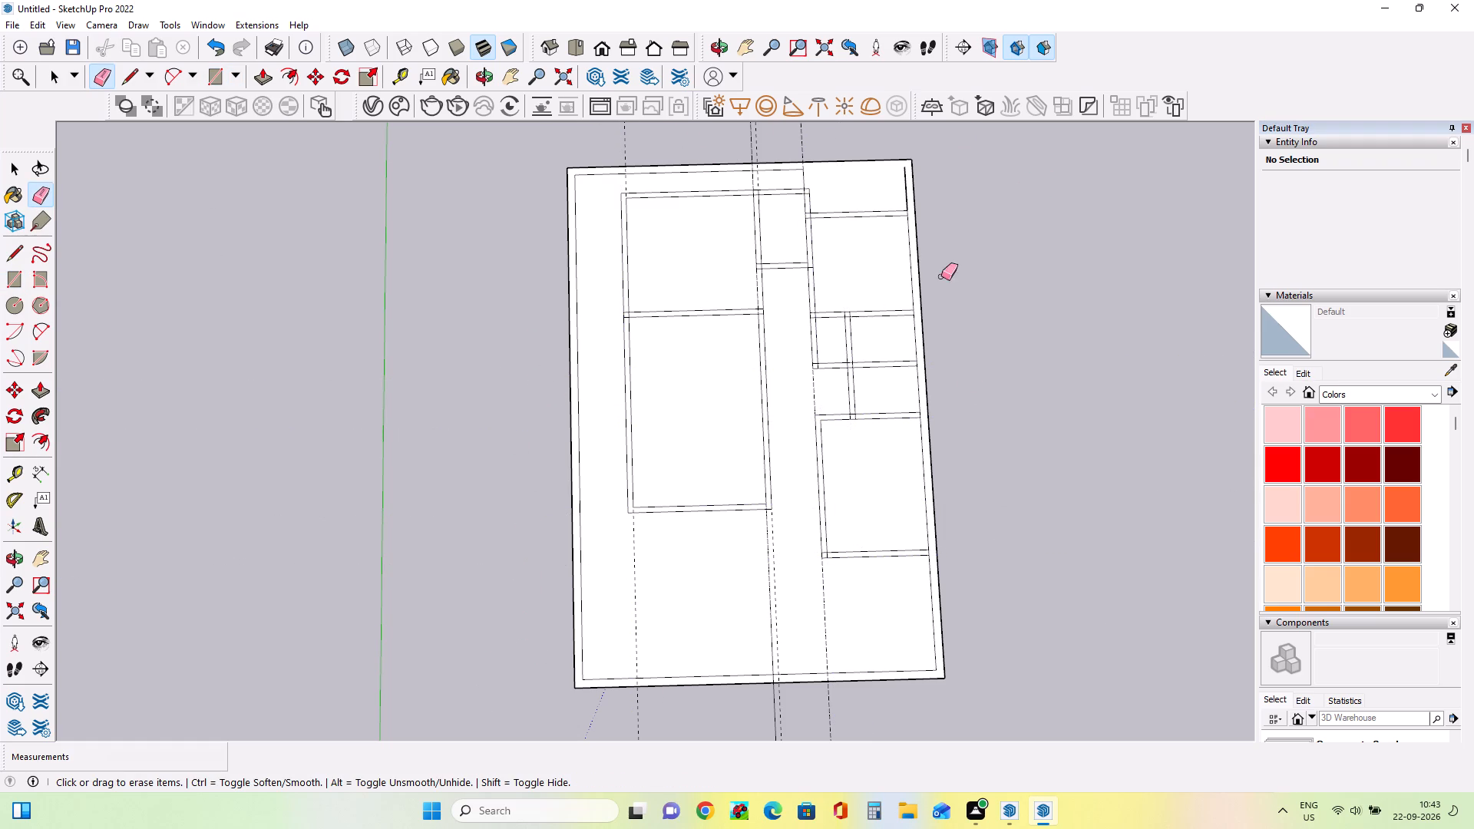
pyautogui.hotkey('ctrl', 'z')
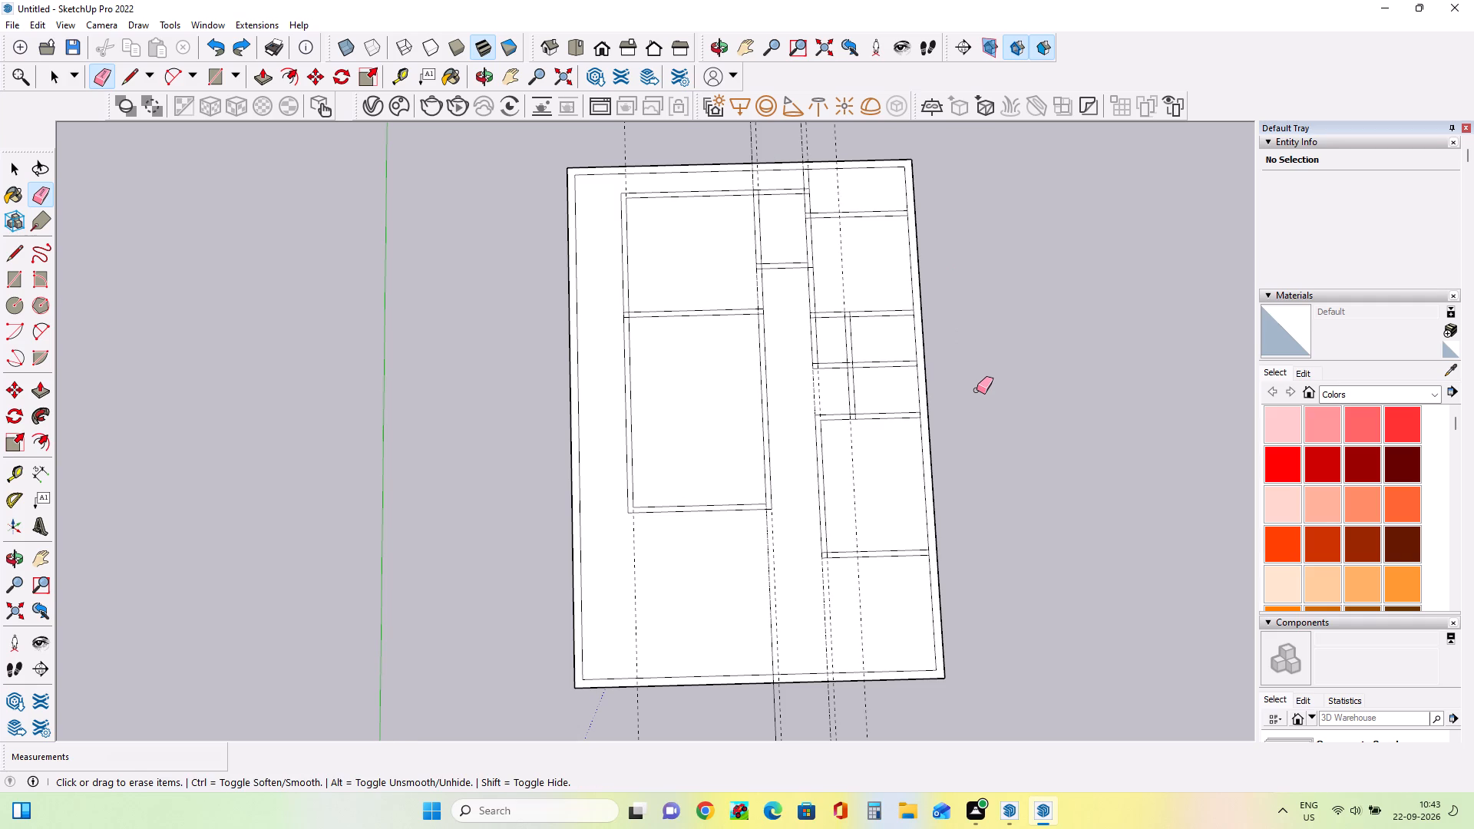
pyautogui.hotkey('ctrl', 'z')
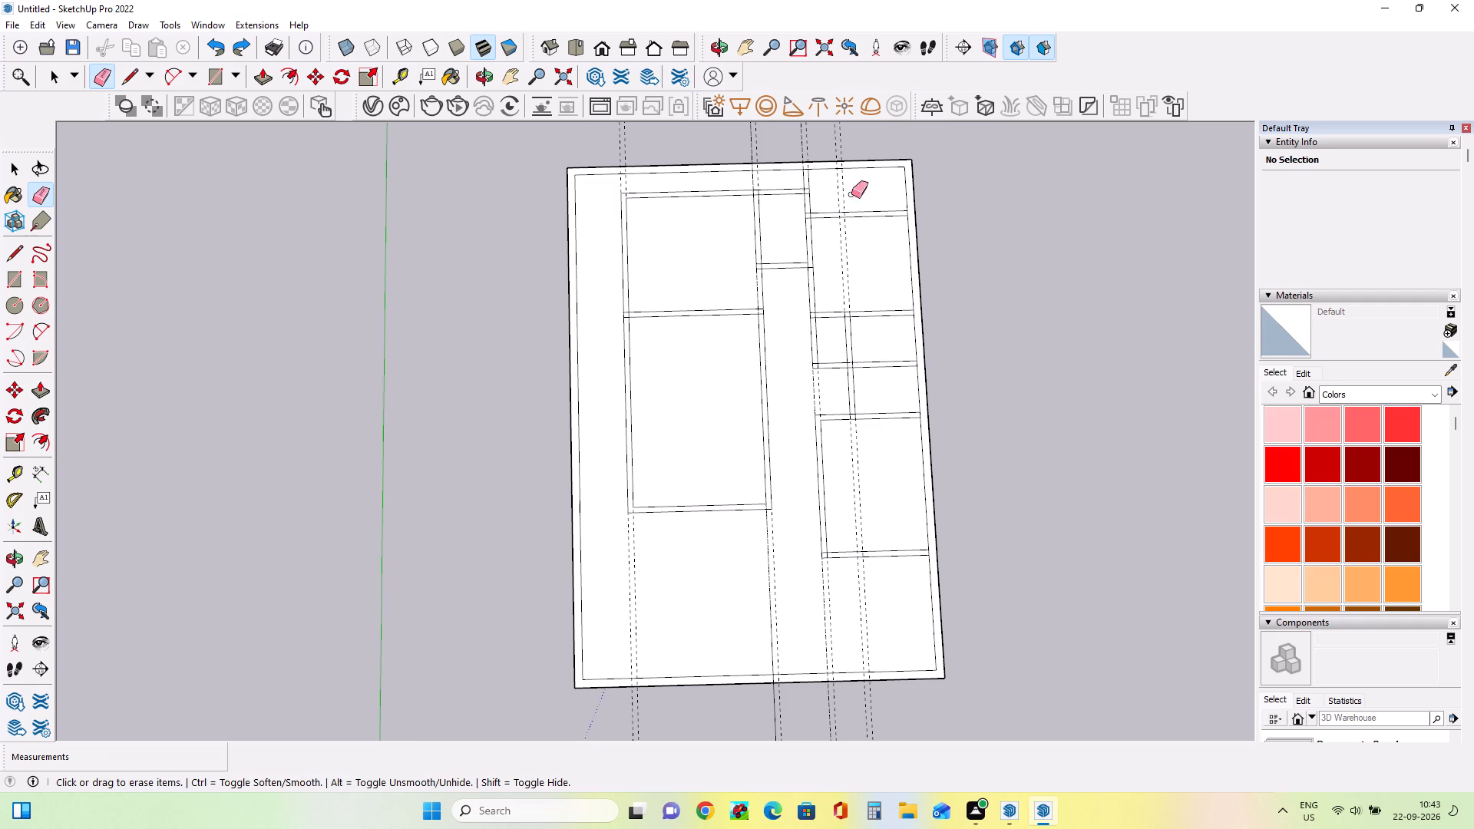
# Erase all the lengthwise guides where they extend beyond the plan's upper edge.
pyautogui.scroll(-2, 970, 304)
pyautogui.moveTo(662, 148); pyautogui.dragTo(818, 148)
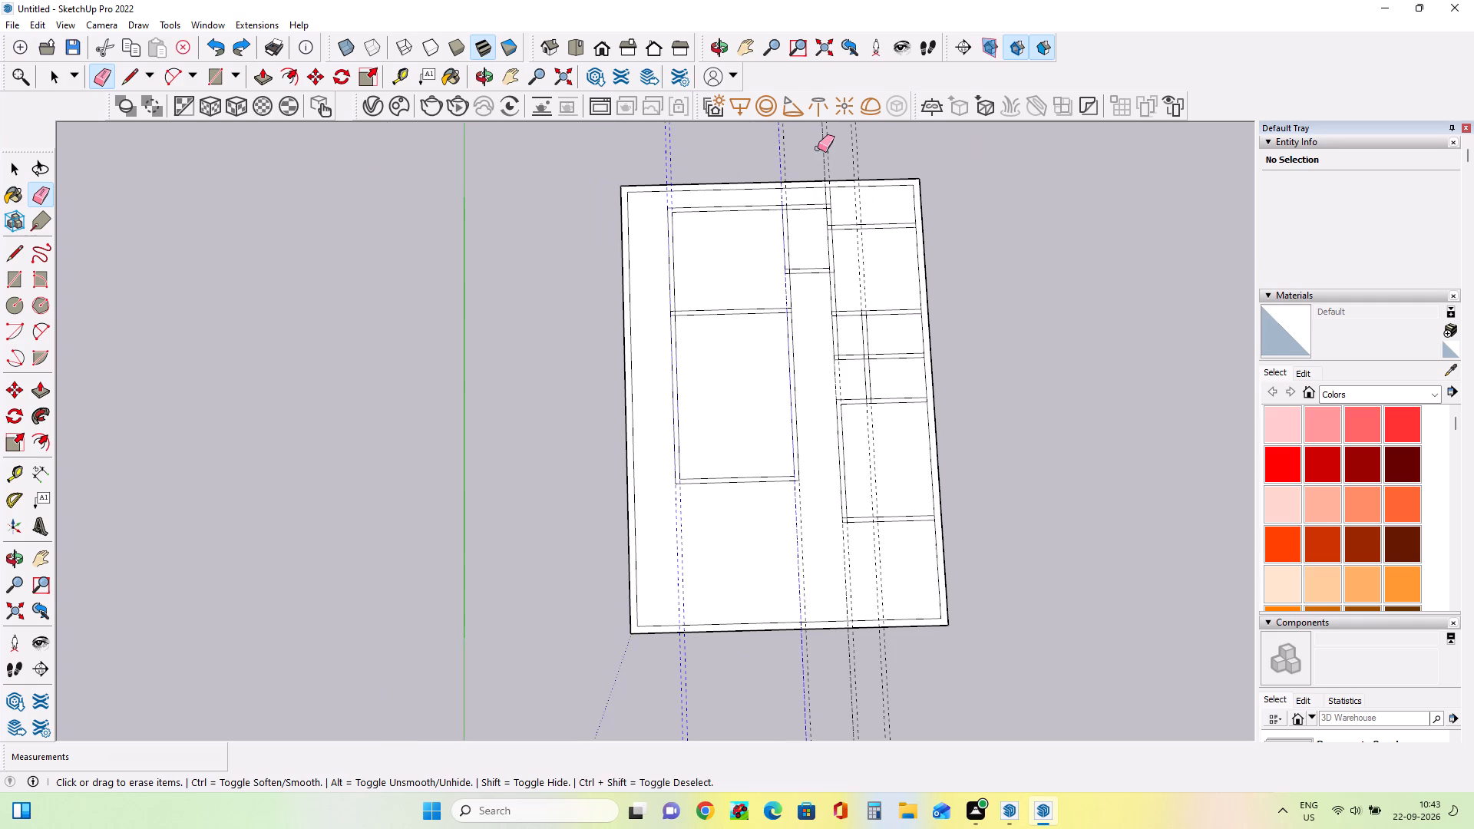
pyautogui.moveTo(818, 148); pyautogui.dragTo(1003, 148)
pyautogui.moveTo(702, 151); pyautogui.dragTo(934, 152)
pyautogui.moveTo(790, 150); pyautogui.dragTo(954, 151)
pyautogui.click(954, 151)
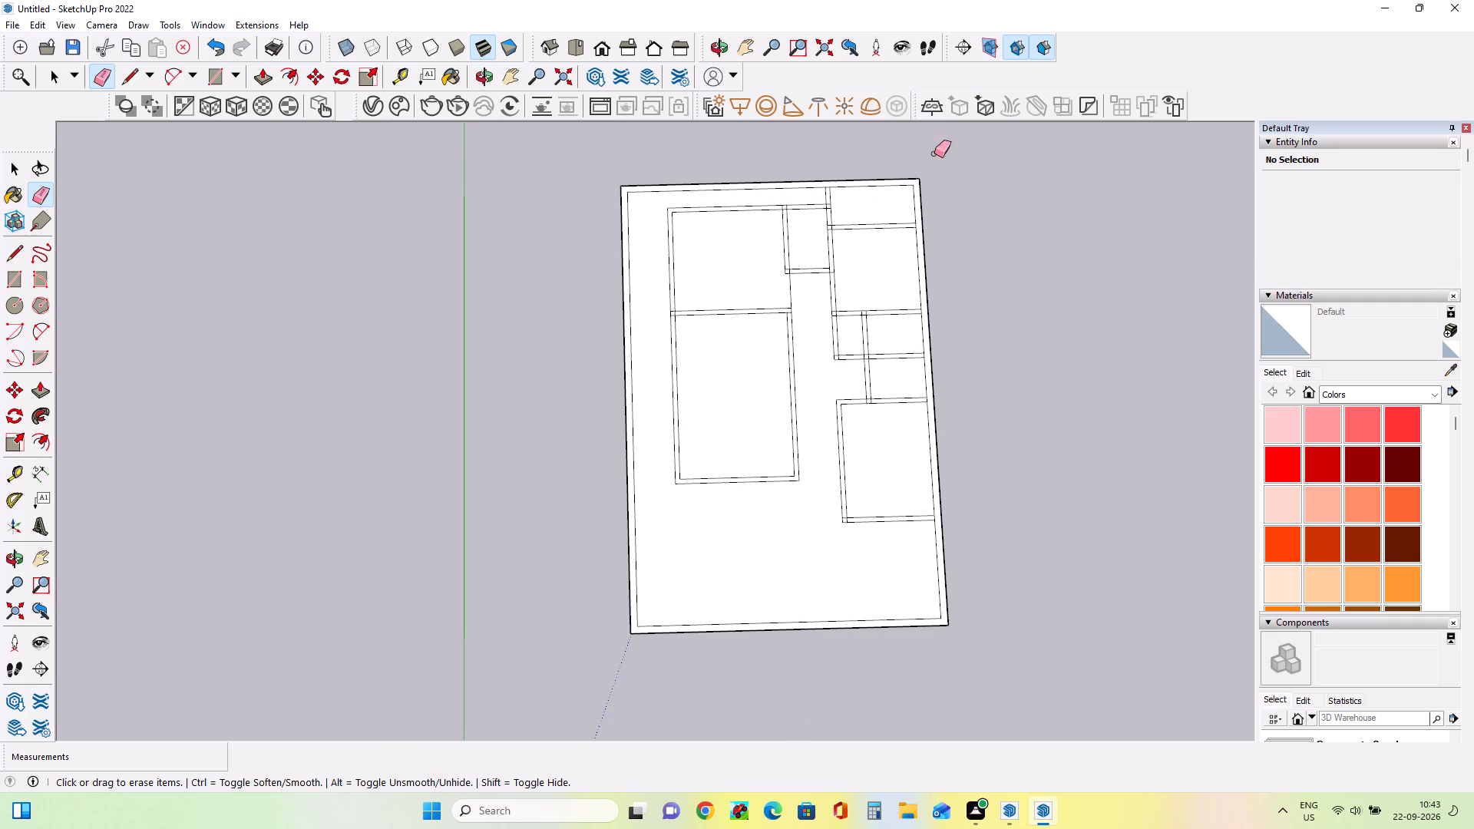
pyautogui.moveTo(827, 147); pyautogui.dragTo(952, 154)
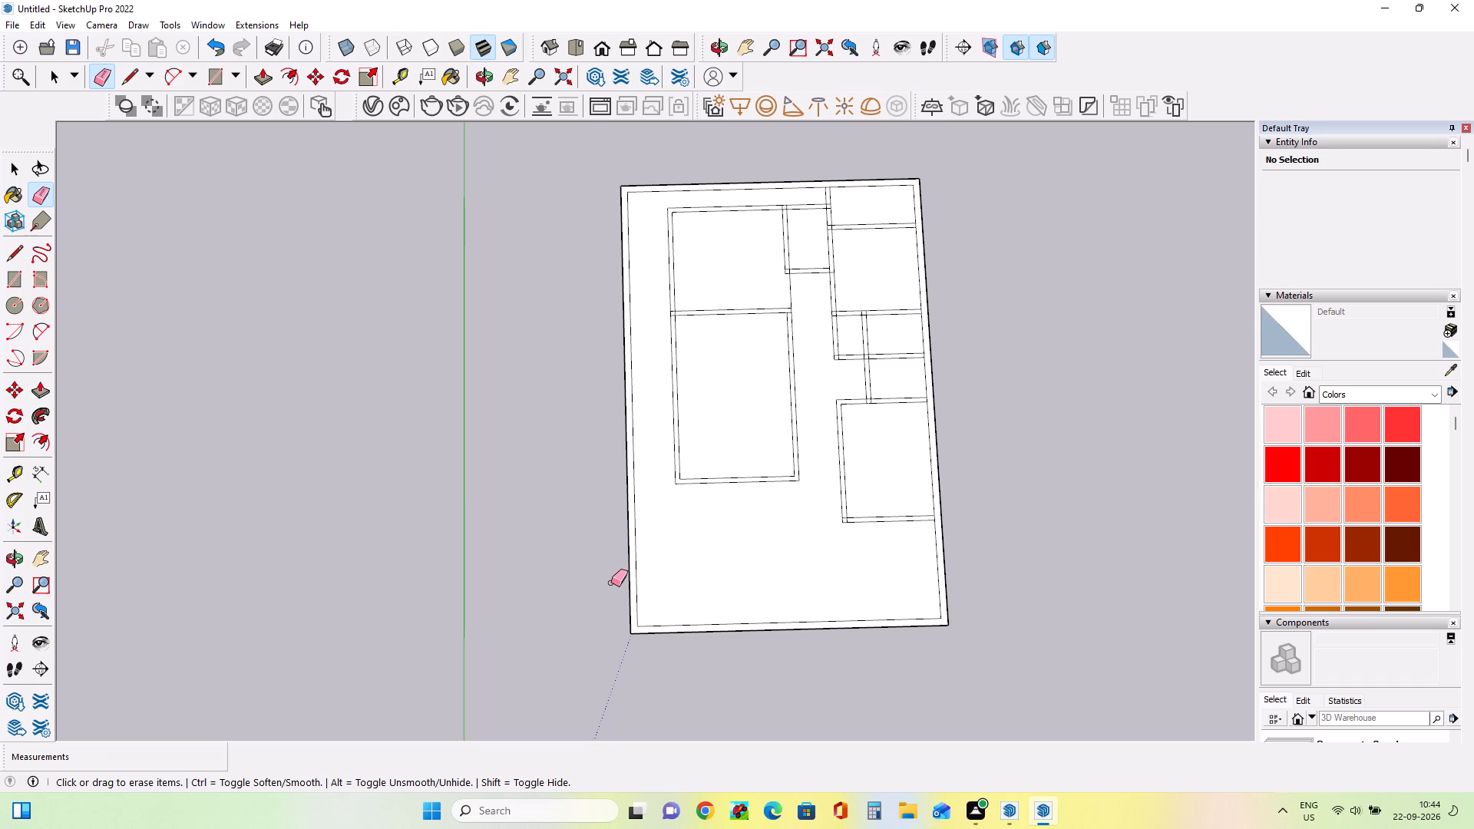
# Draw a 4' 6" by 6" wall rectangle closing the gap between the upper small room's lower corner and the large lower room.
pyautogui.scroll(5, 753, 636)
pyautogui.scroll(-2, 789, 606)
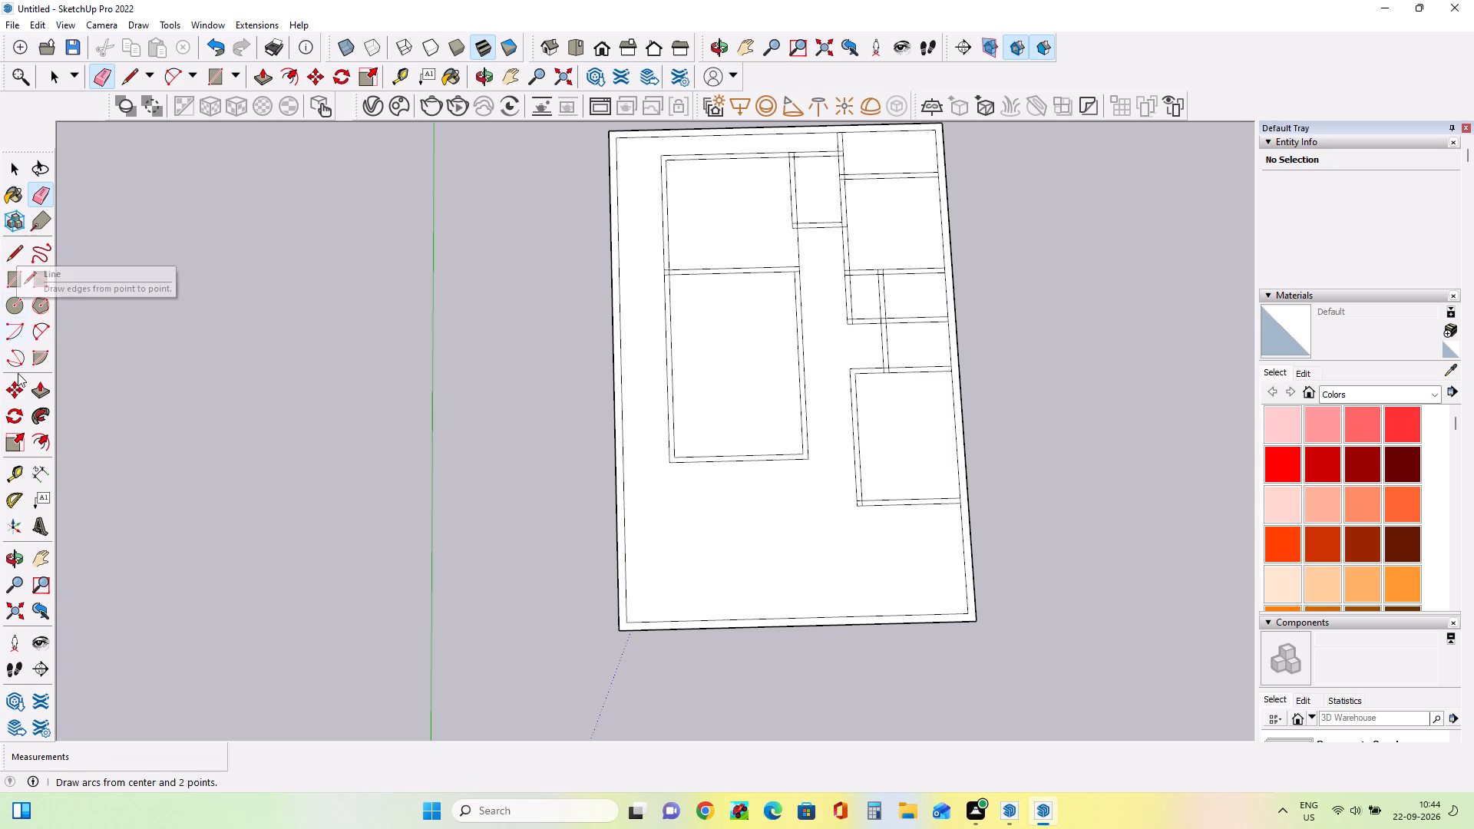
pyautogui.click(13, 287)
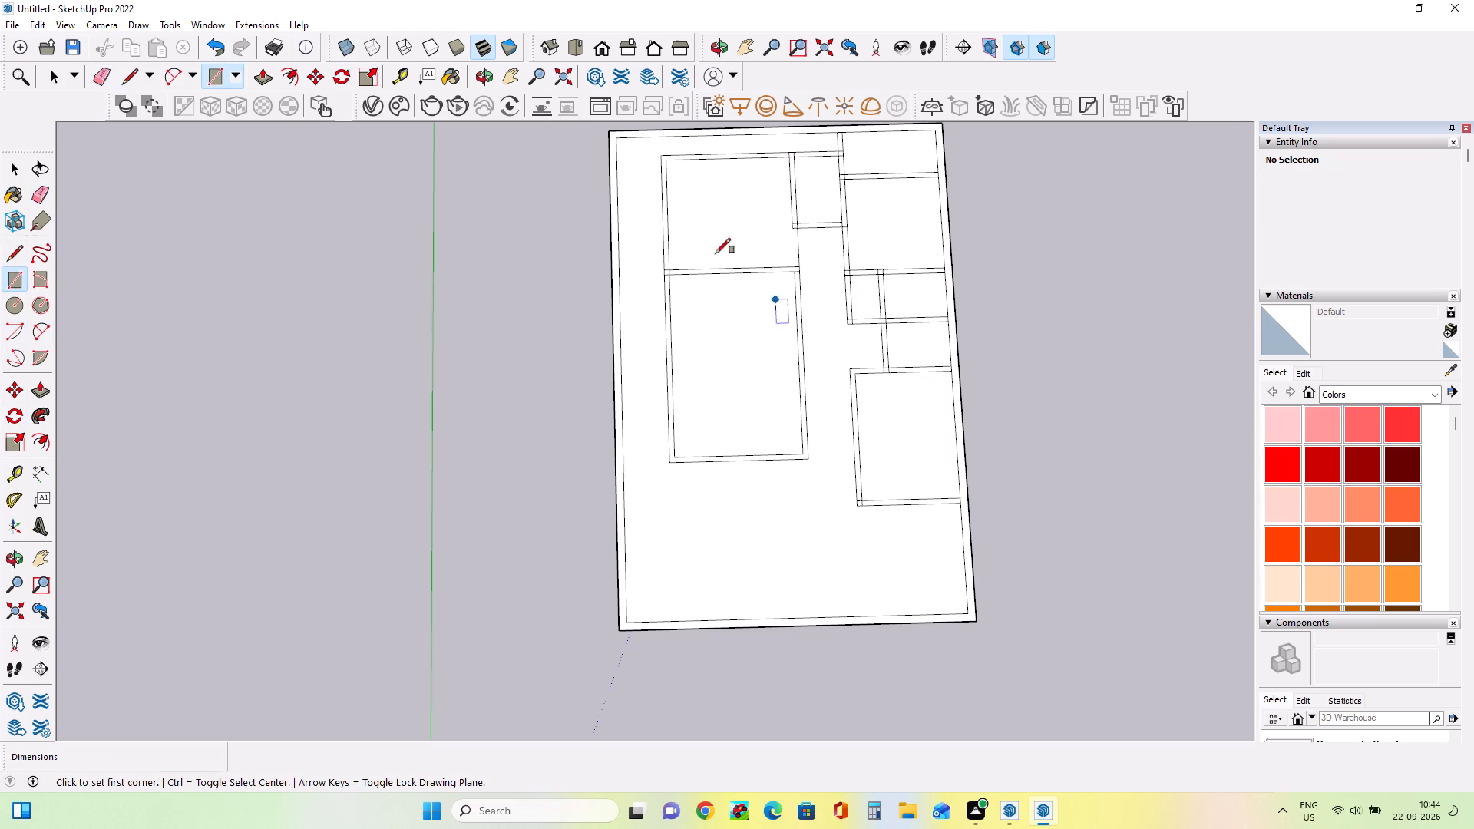
pyautogui.scroll(6, 795, 233)
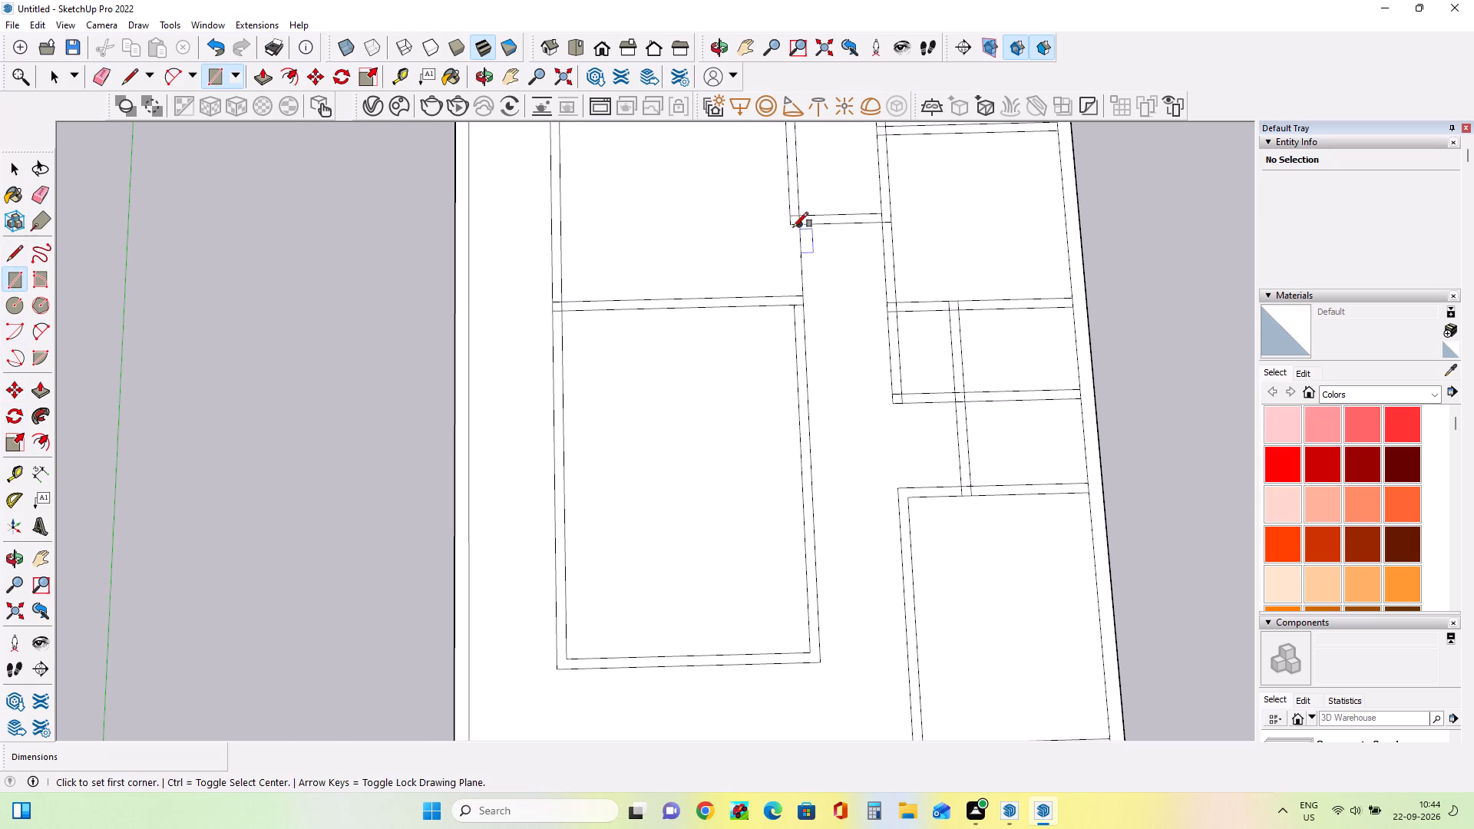
pyautogui.click(791, 228)
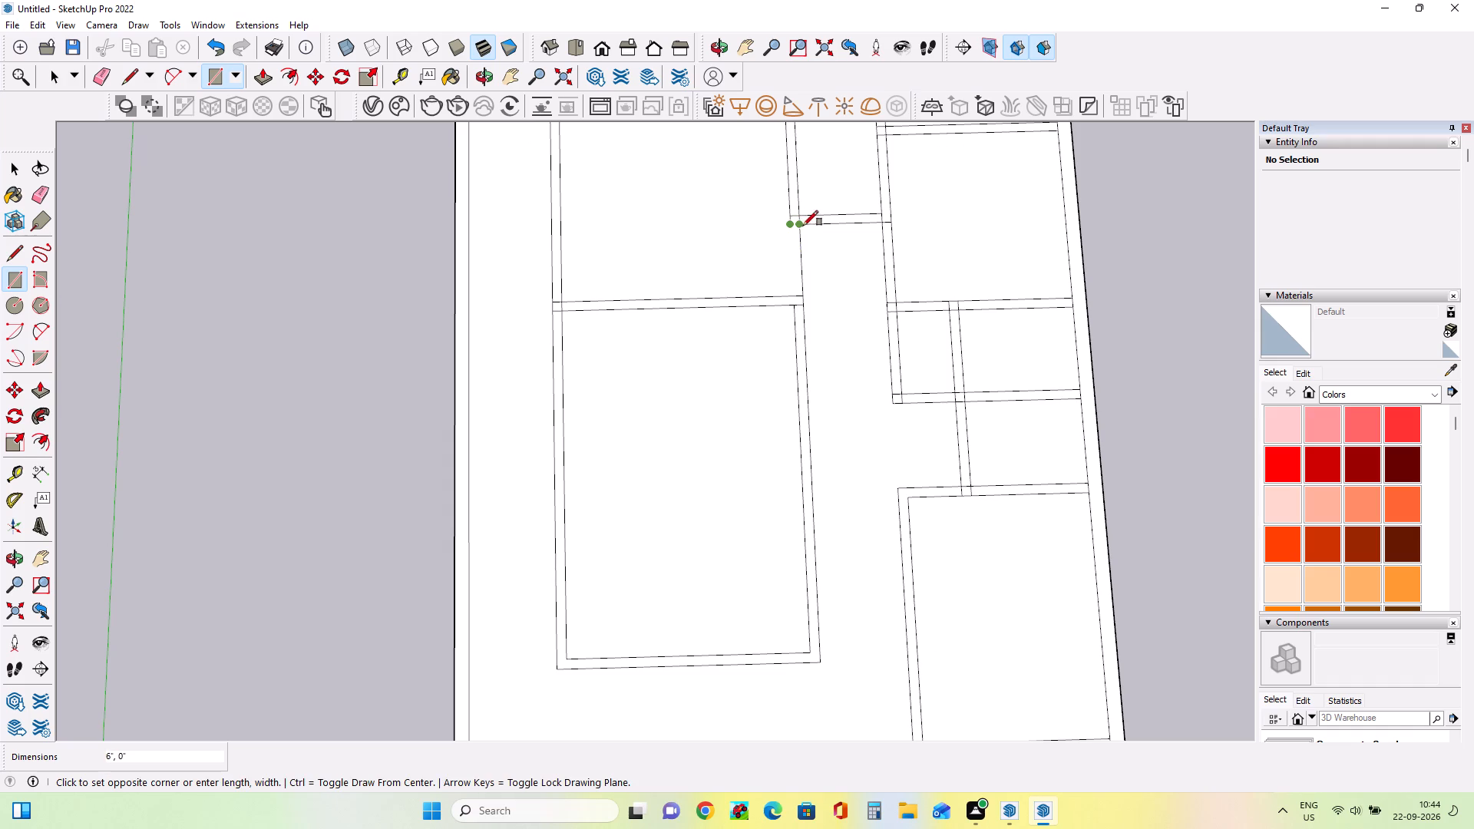
pyautogui.click(802, 226)
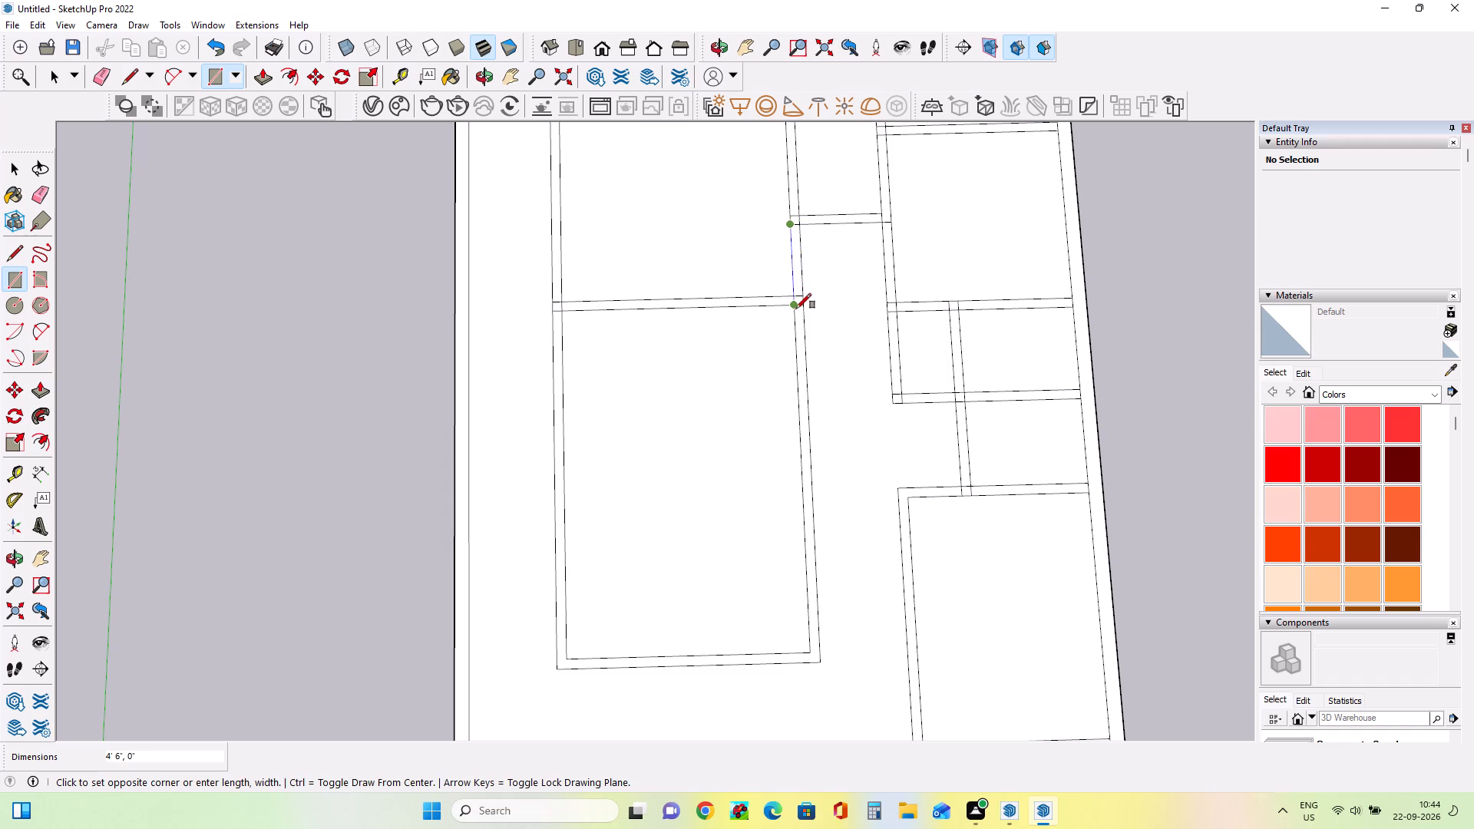
pyautogui.click(796, 309)
pyautogui.press('Escape')
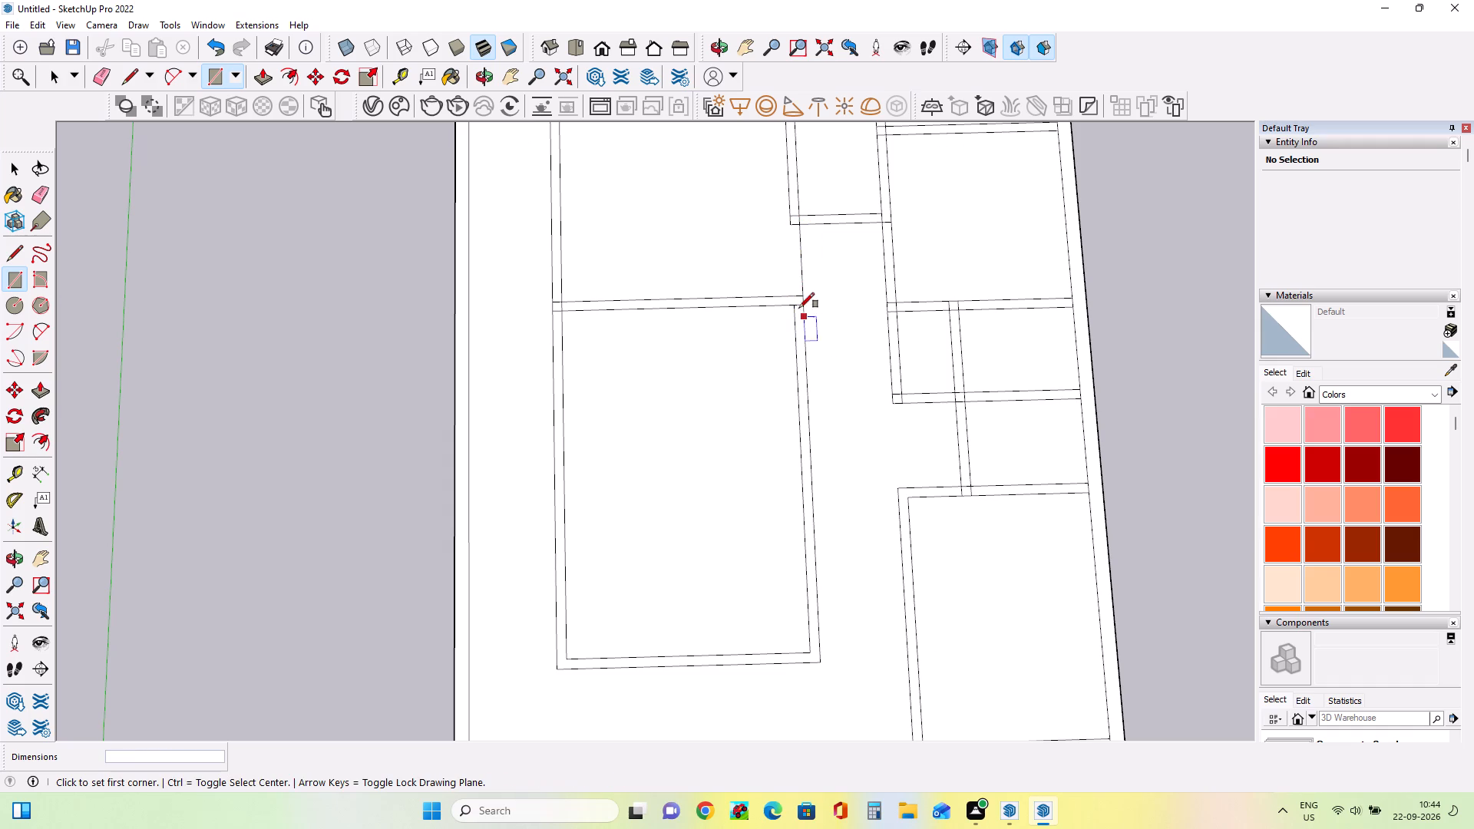
pyautogui.click(804, 303)
pyautogui.click(793, 306)
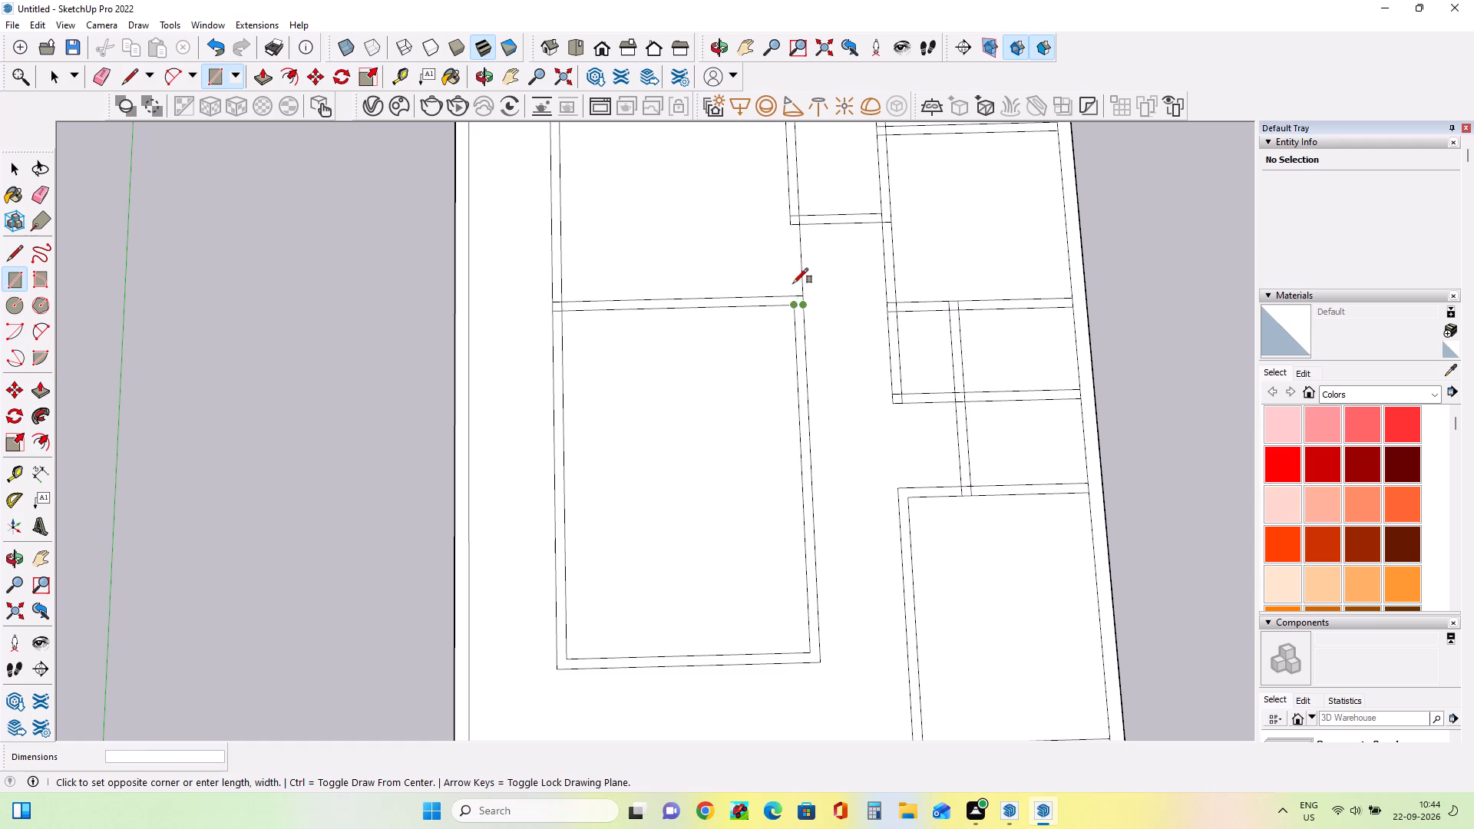
pyautogui.click(789, 221)
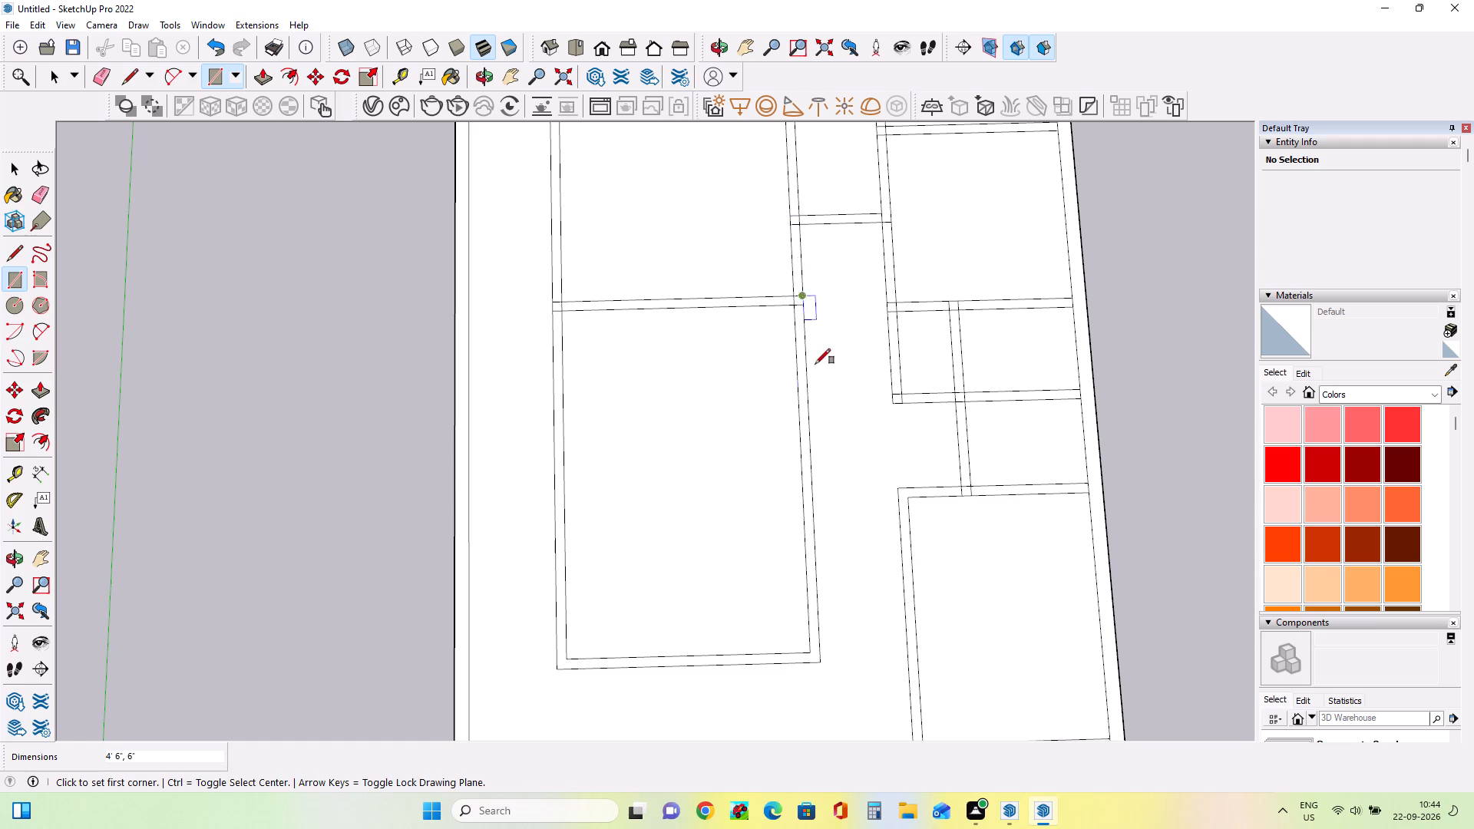
# Draw a 22' 6" by 4' 8" rectangle from the lower-right room's bottom outer corner to the left boundary wall, level with the large room's bottom edge.
pyautogui.scroll(-11, 901, 514)
pyautogui.scroll(6, 834, 633)
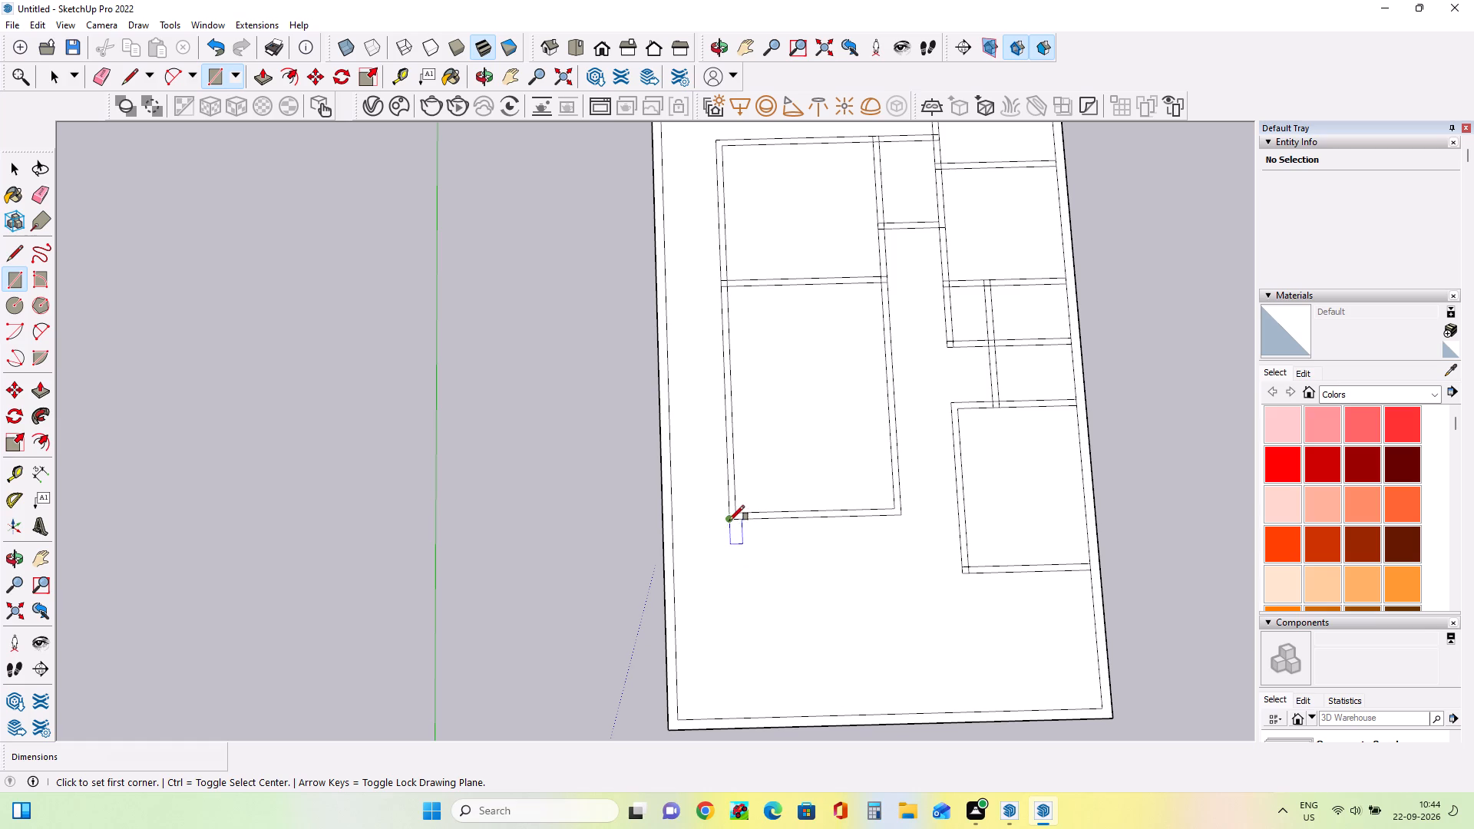
pyautogui.click(962, 574)
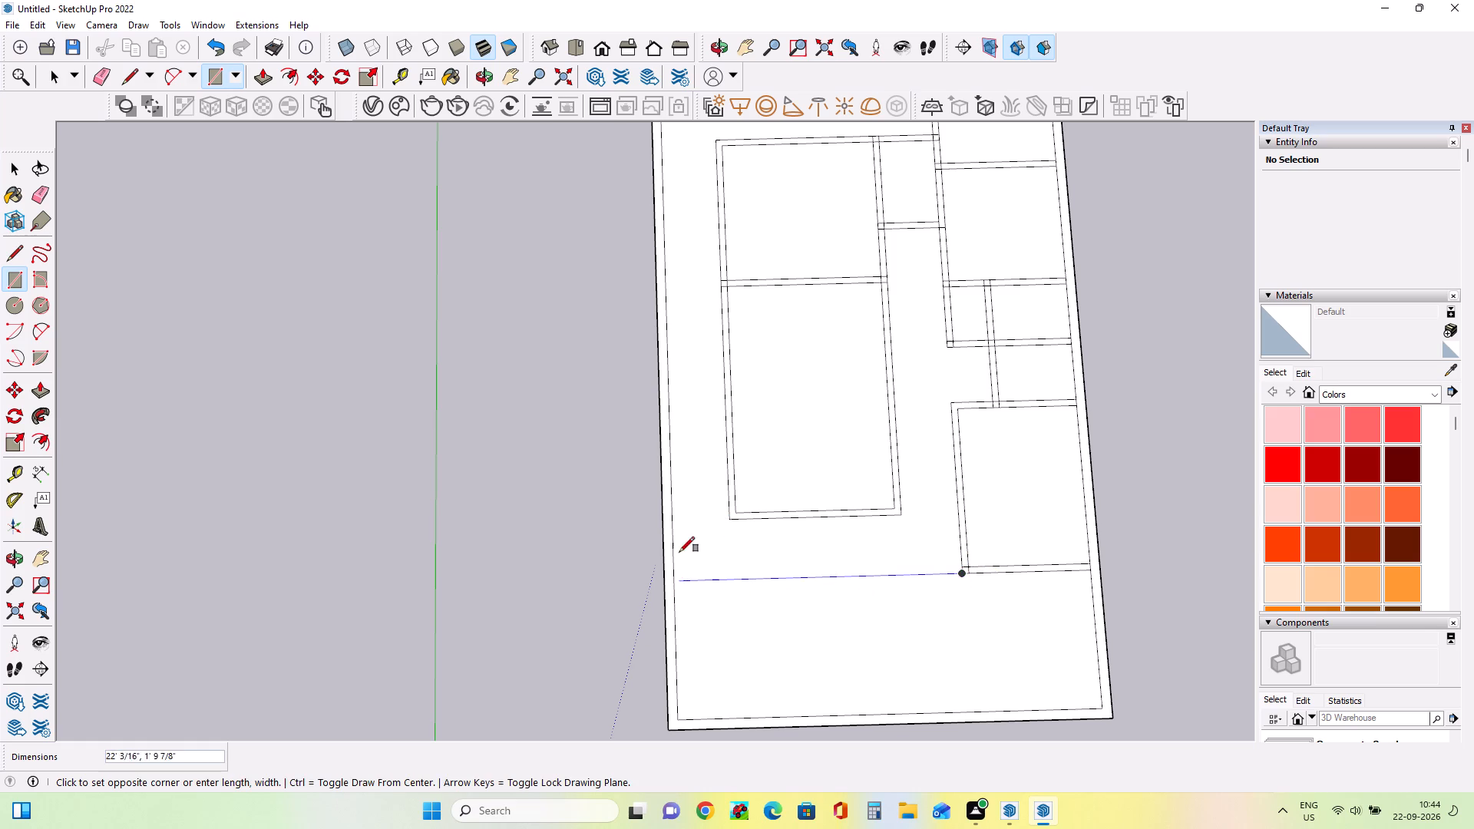
pyautogui.click(674, 525)
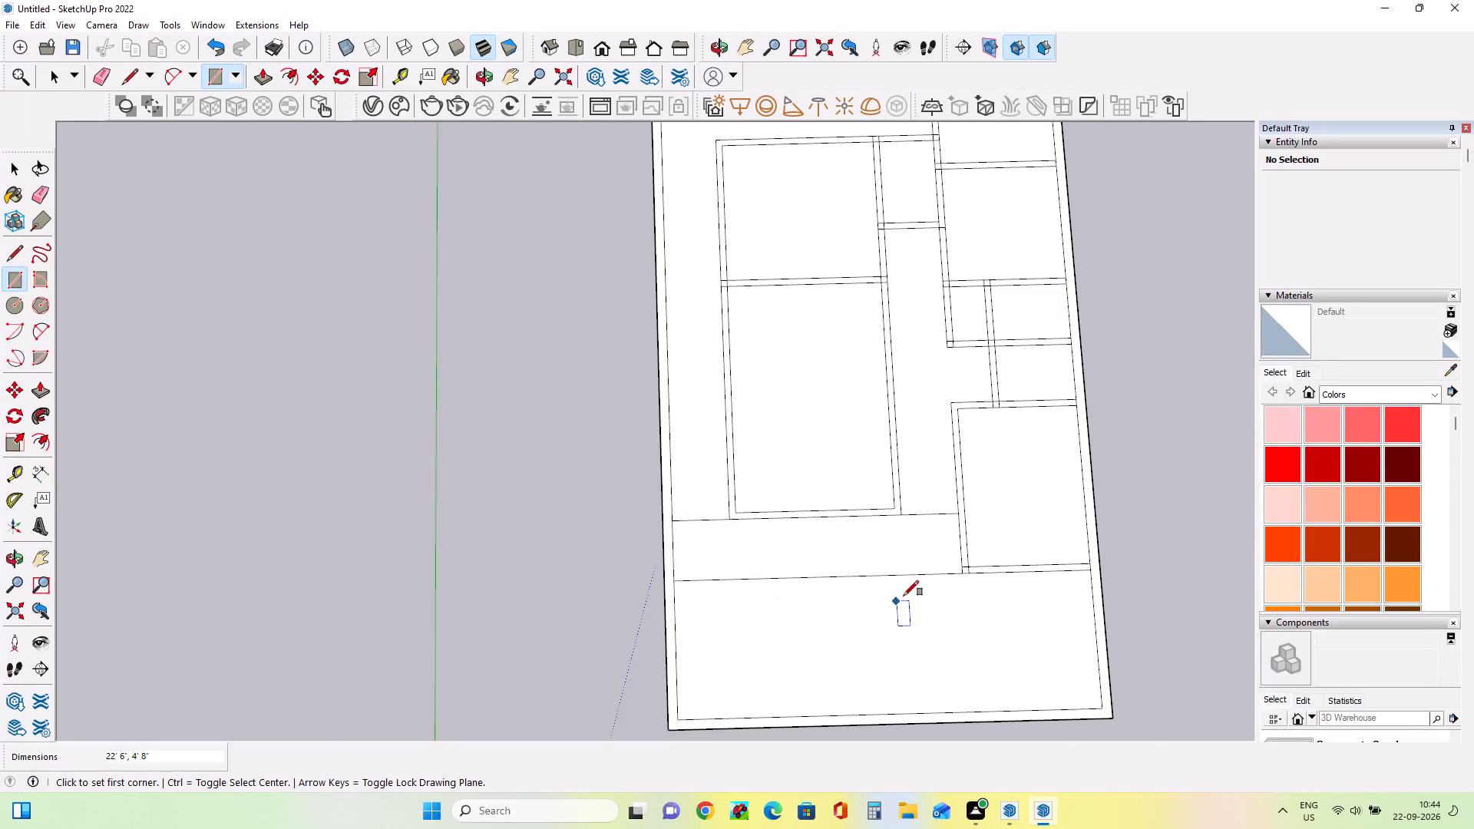
# Erase the two edge segments extending from either side of the large lower-left room's bottom edge, keeping the parking divider line.
pyautogui.scroll(2, 904, 593)
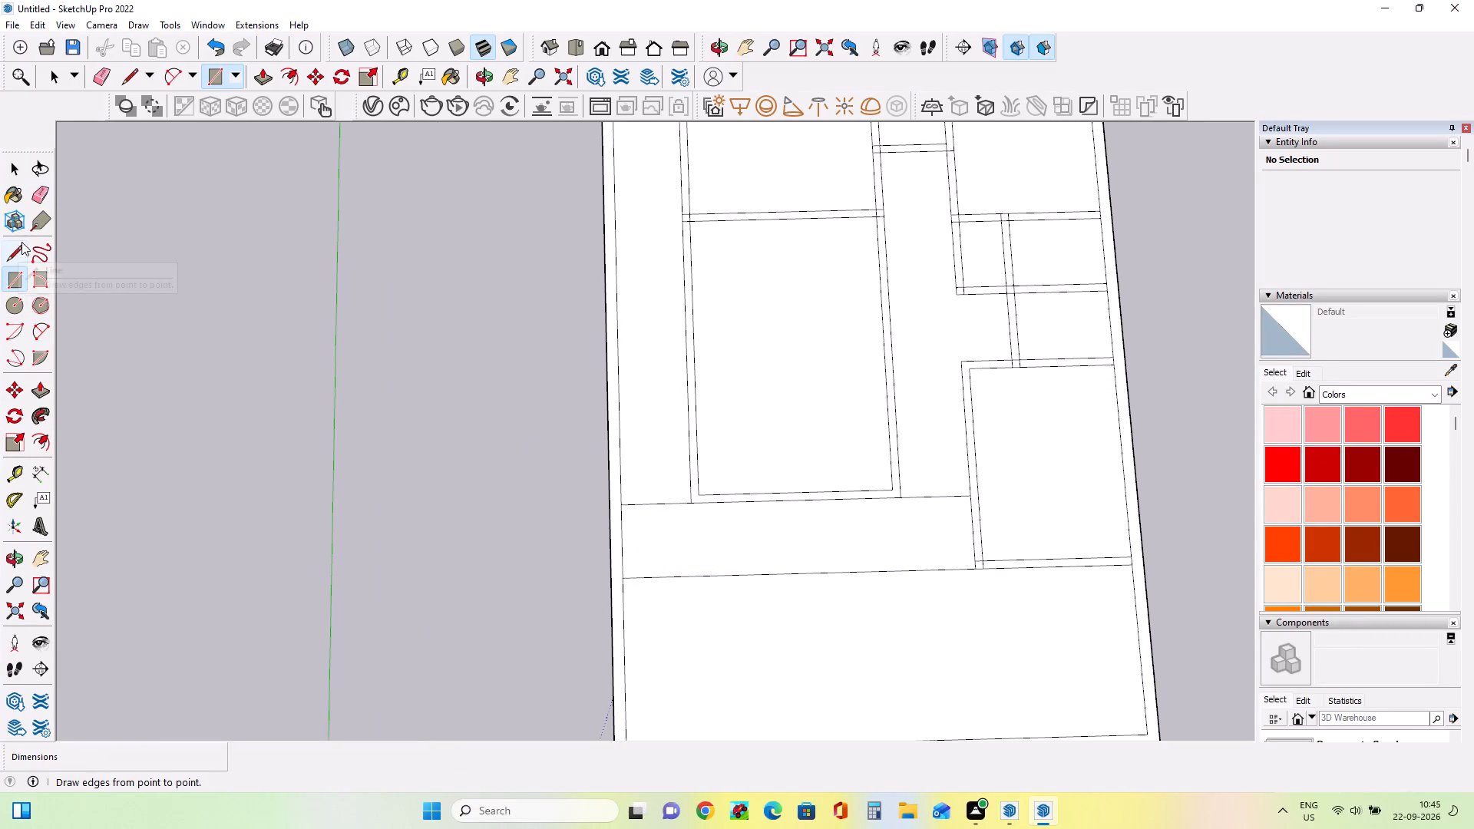
pyautogui.click(41, 193)
pyautogui.click(664, 503)
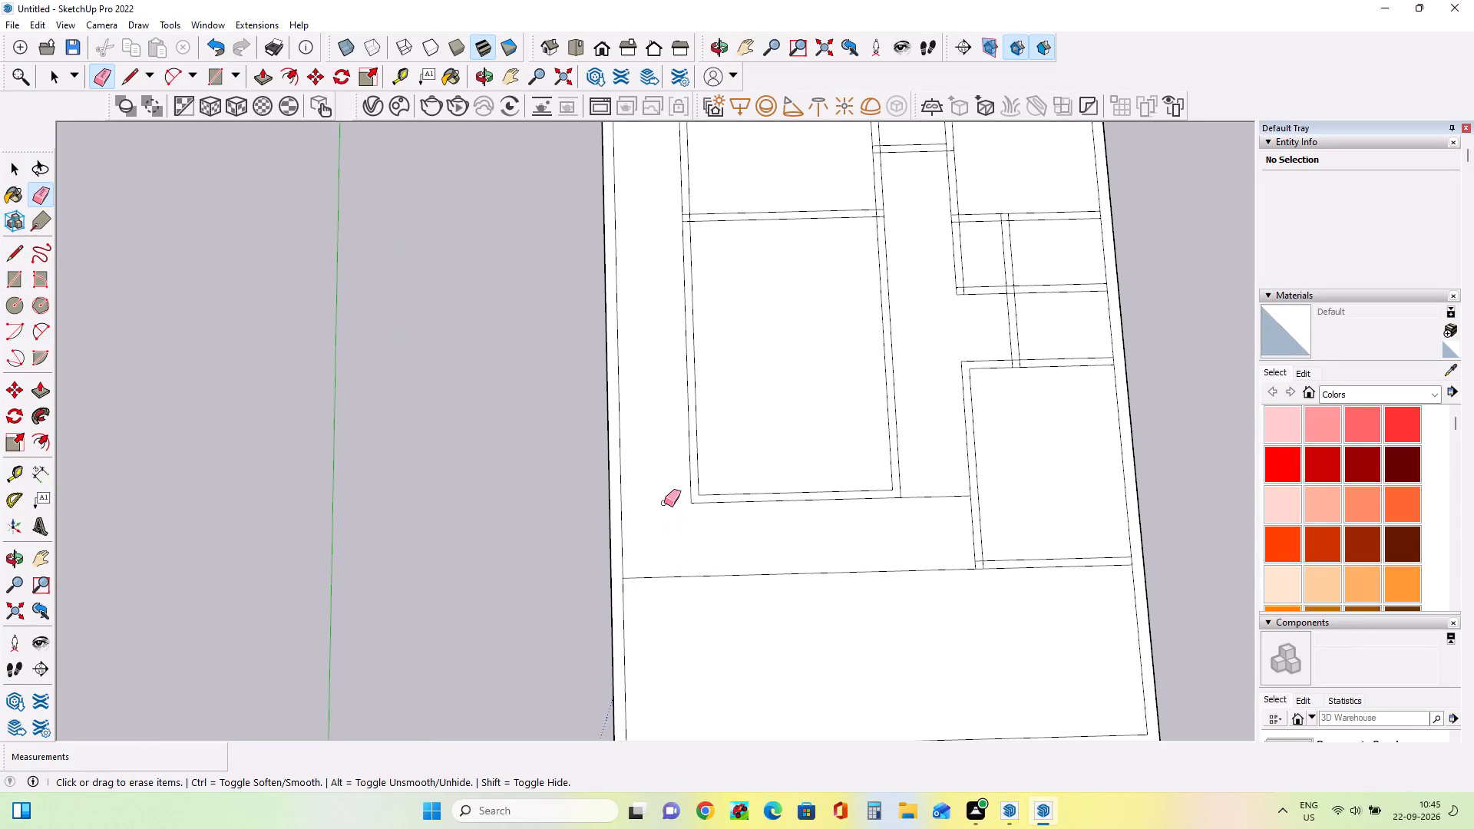
pyautogui.click(948, 497)
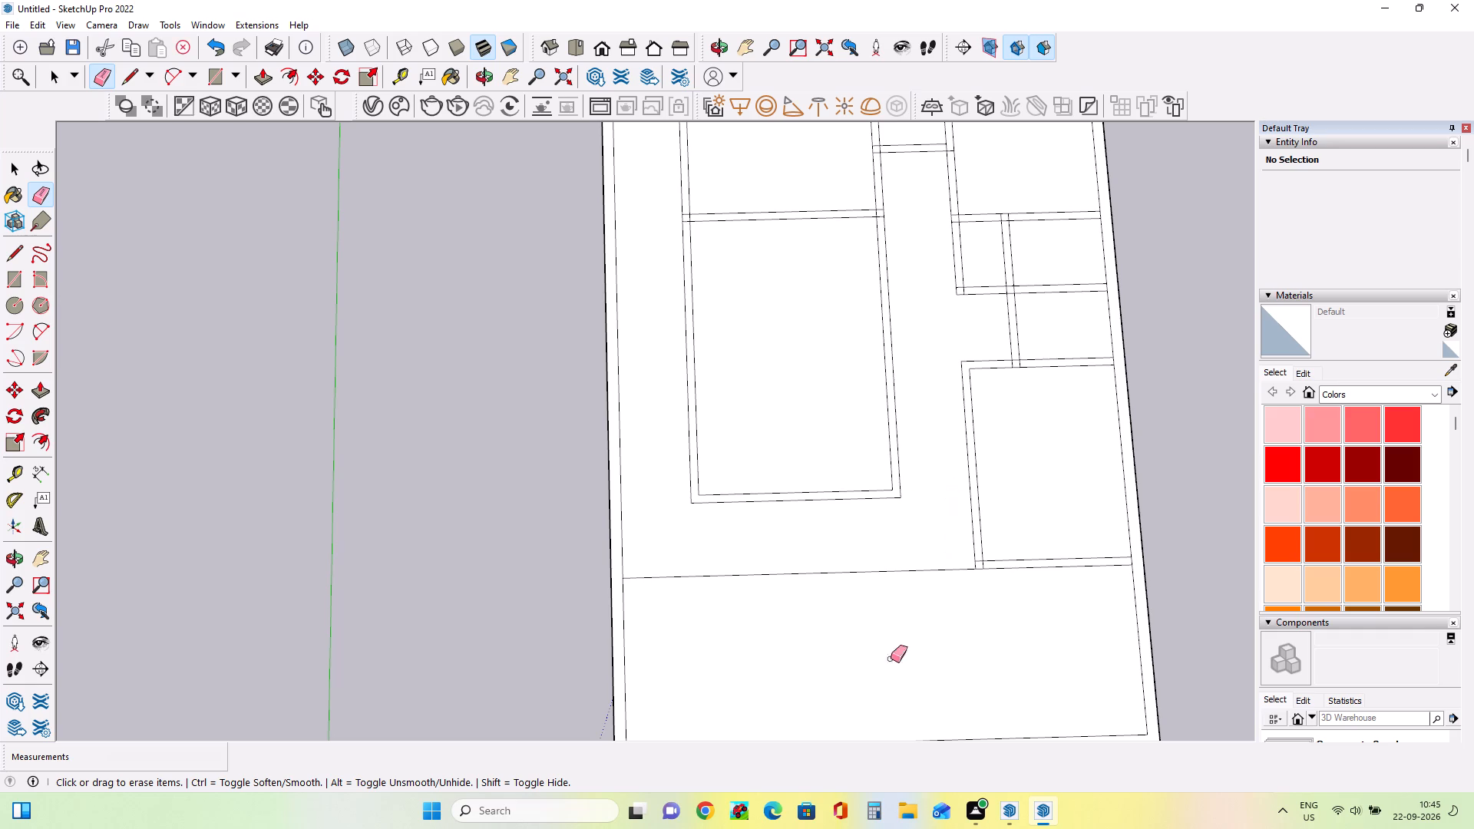
pyautogui.scroll(-3, 947, 599)
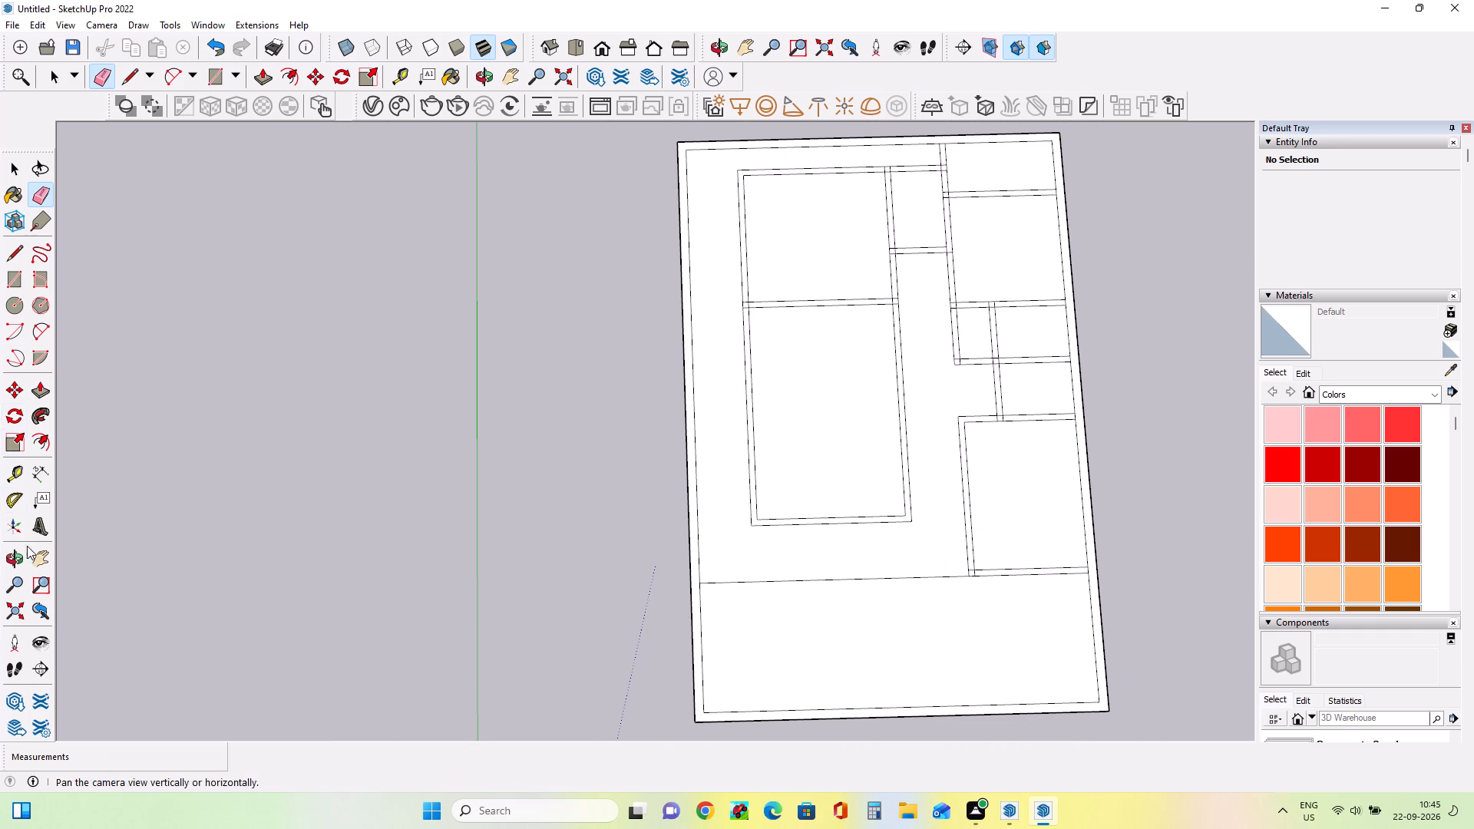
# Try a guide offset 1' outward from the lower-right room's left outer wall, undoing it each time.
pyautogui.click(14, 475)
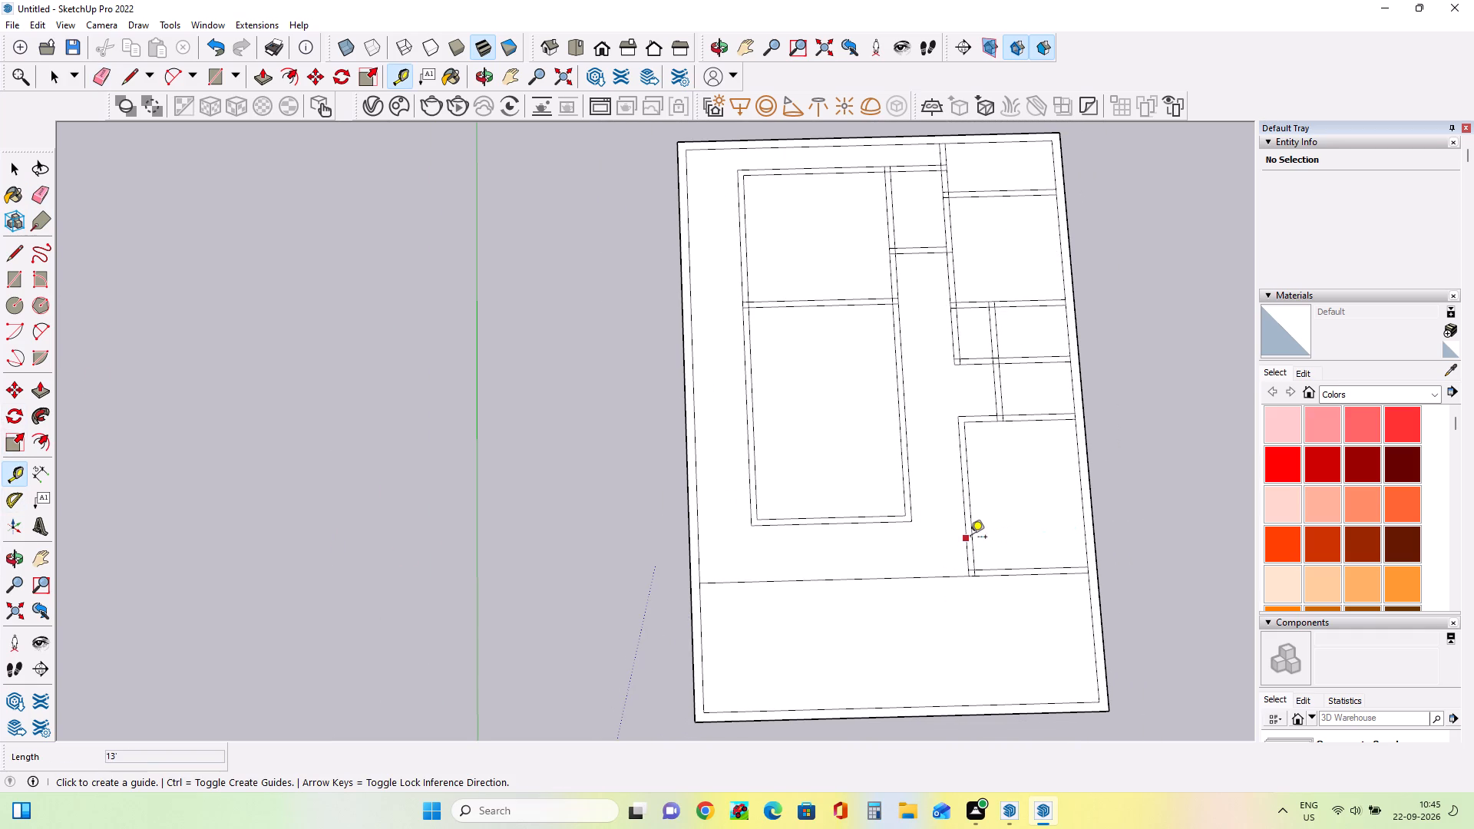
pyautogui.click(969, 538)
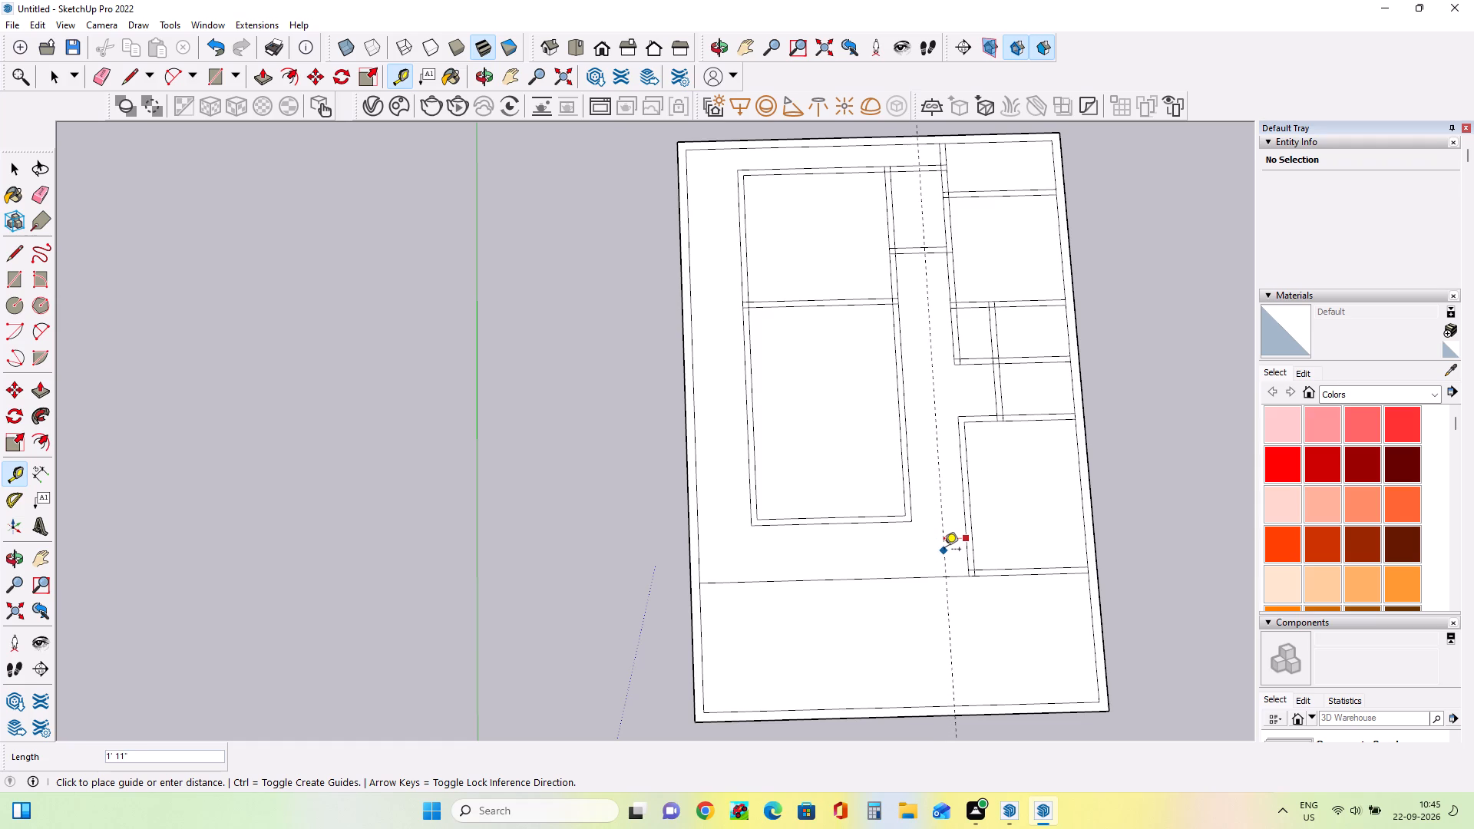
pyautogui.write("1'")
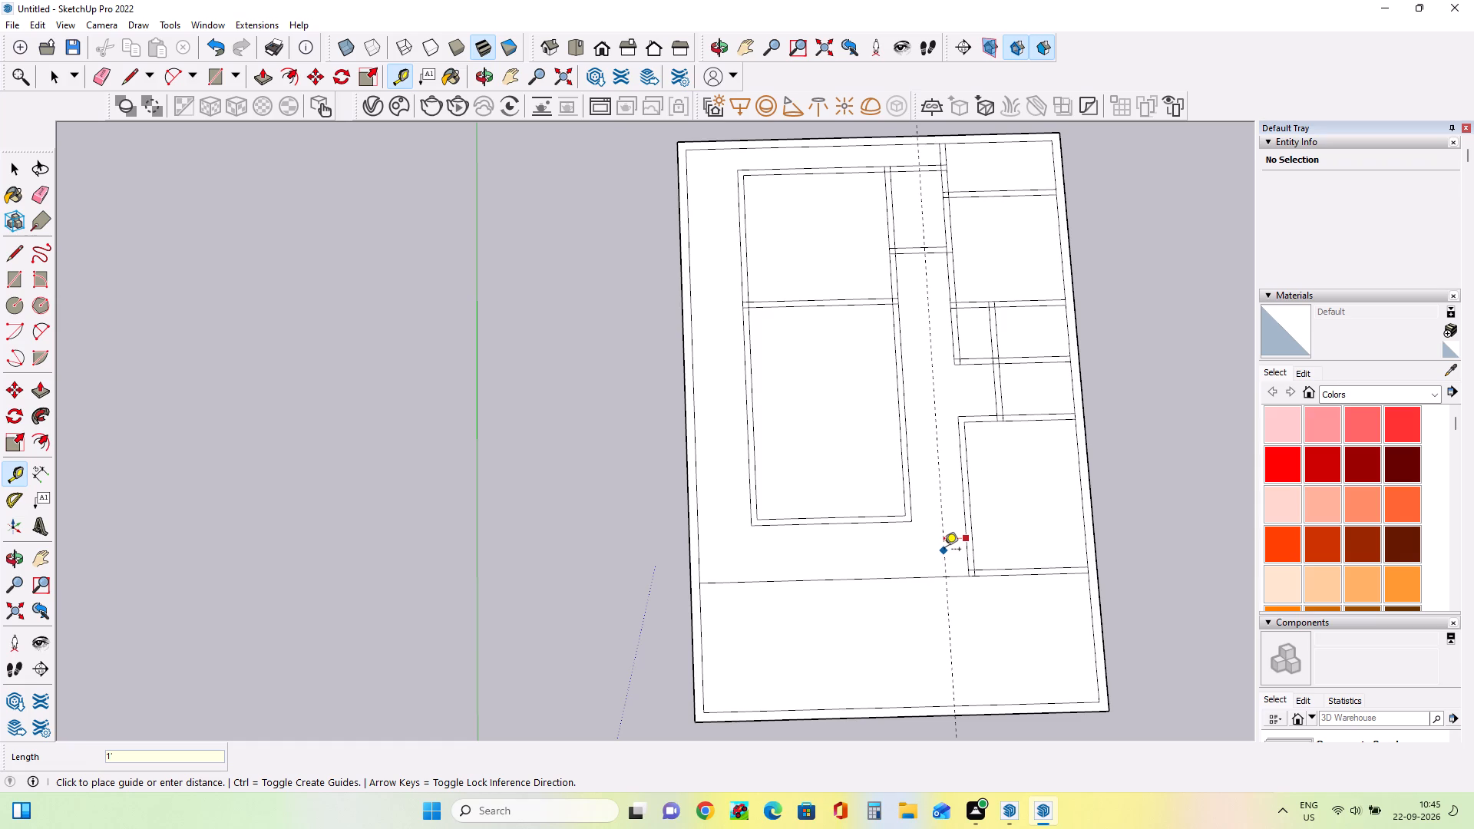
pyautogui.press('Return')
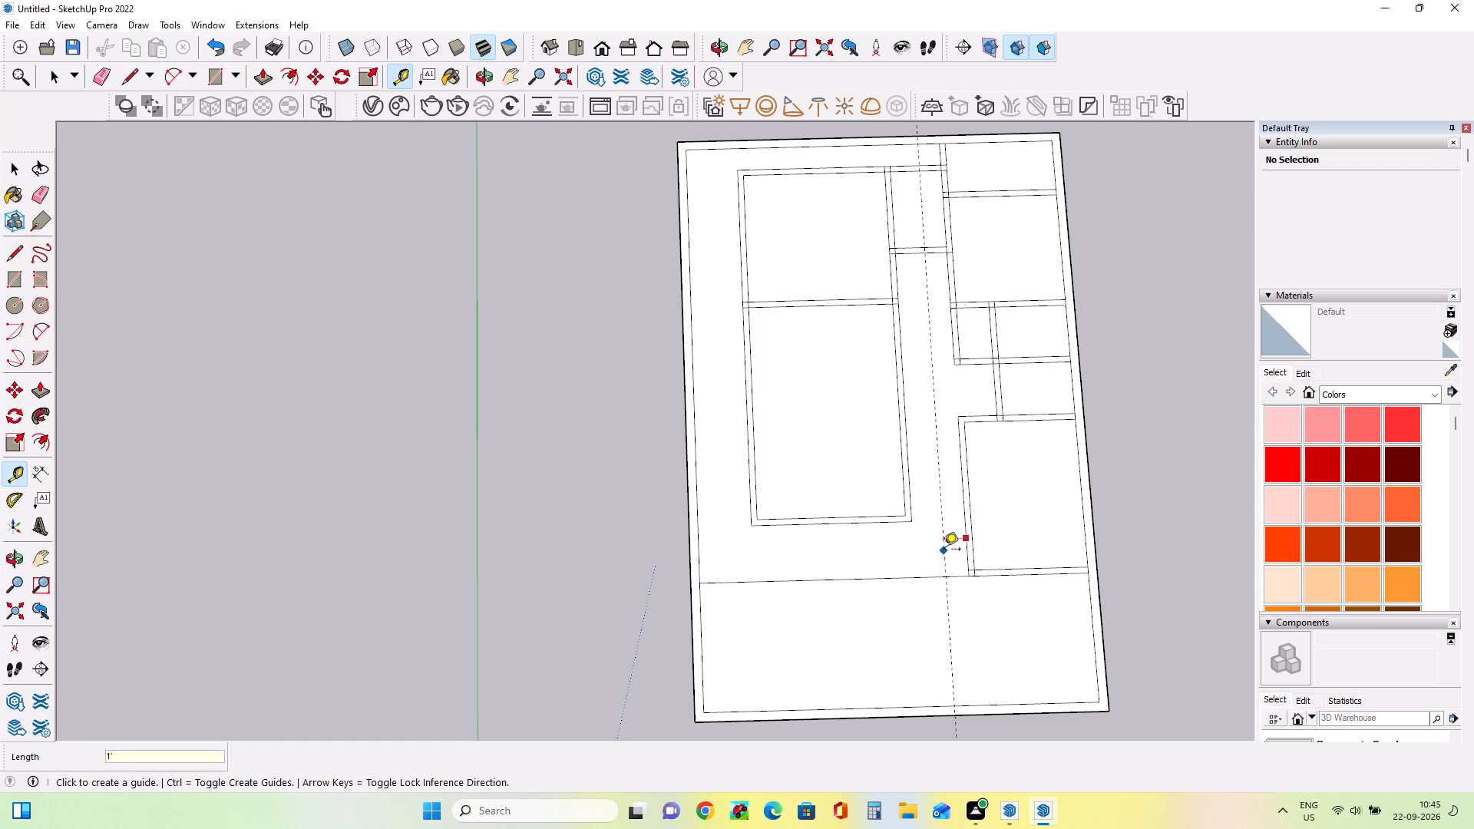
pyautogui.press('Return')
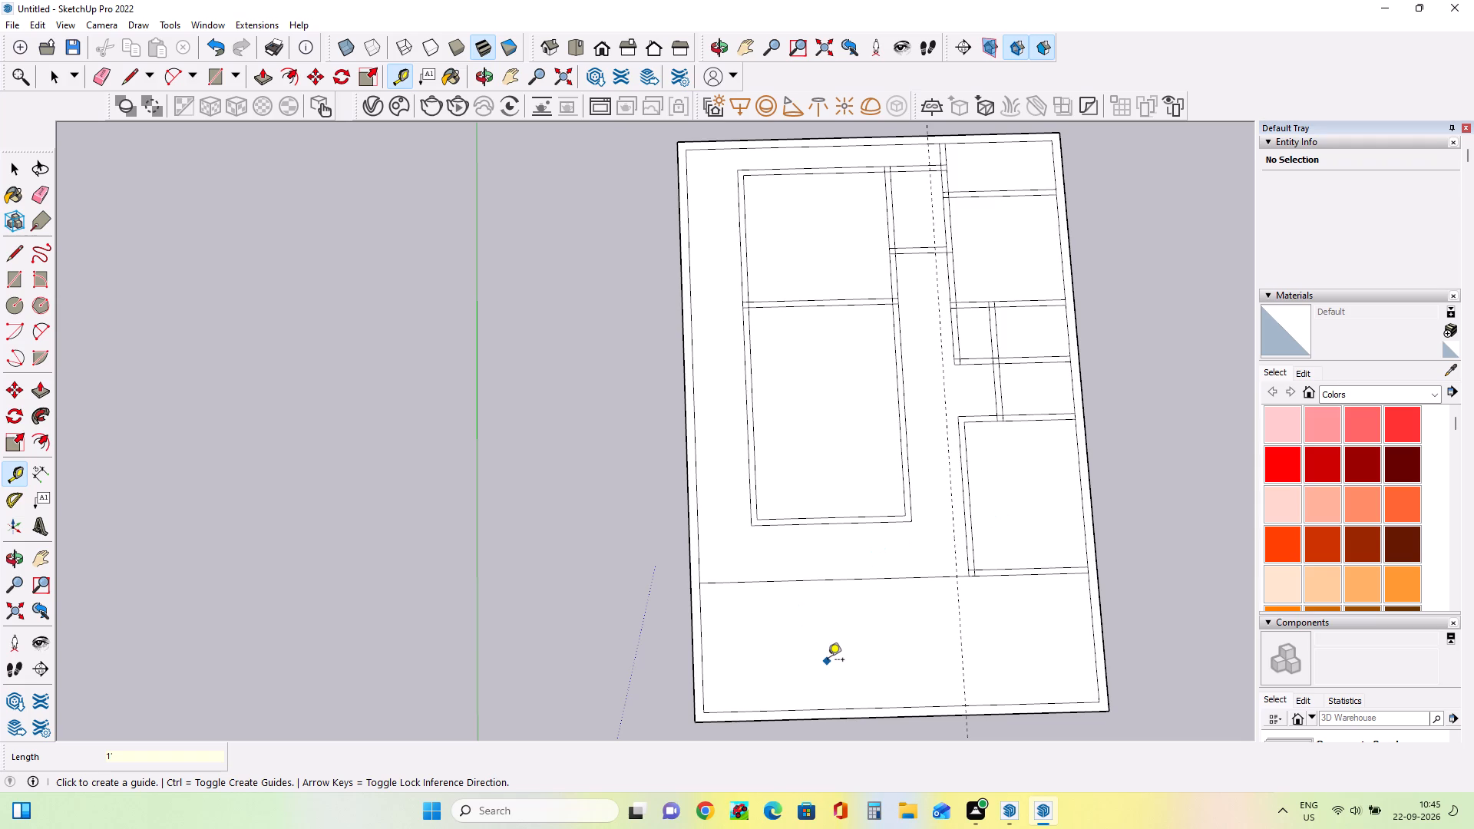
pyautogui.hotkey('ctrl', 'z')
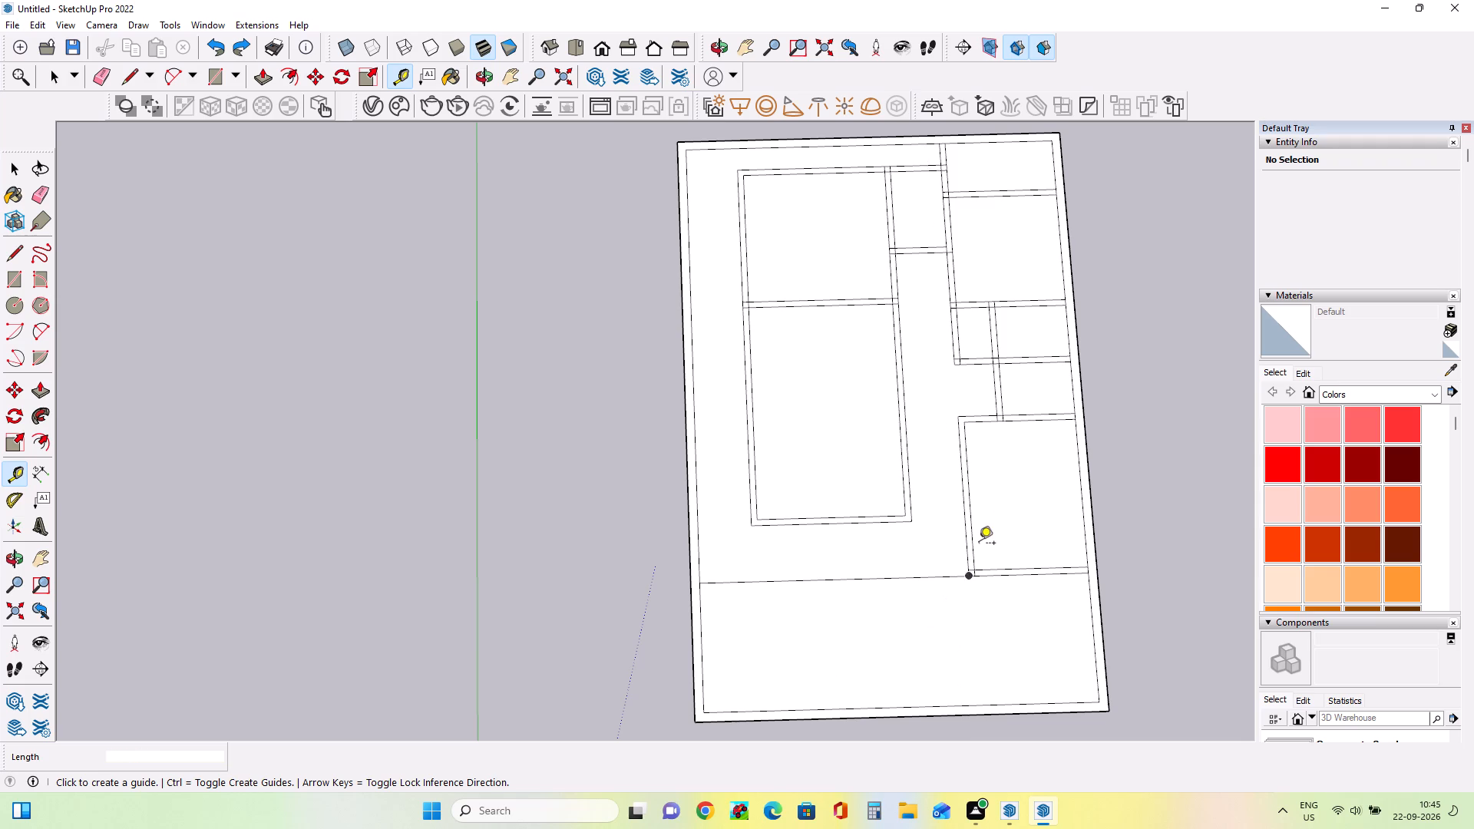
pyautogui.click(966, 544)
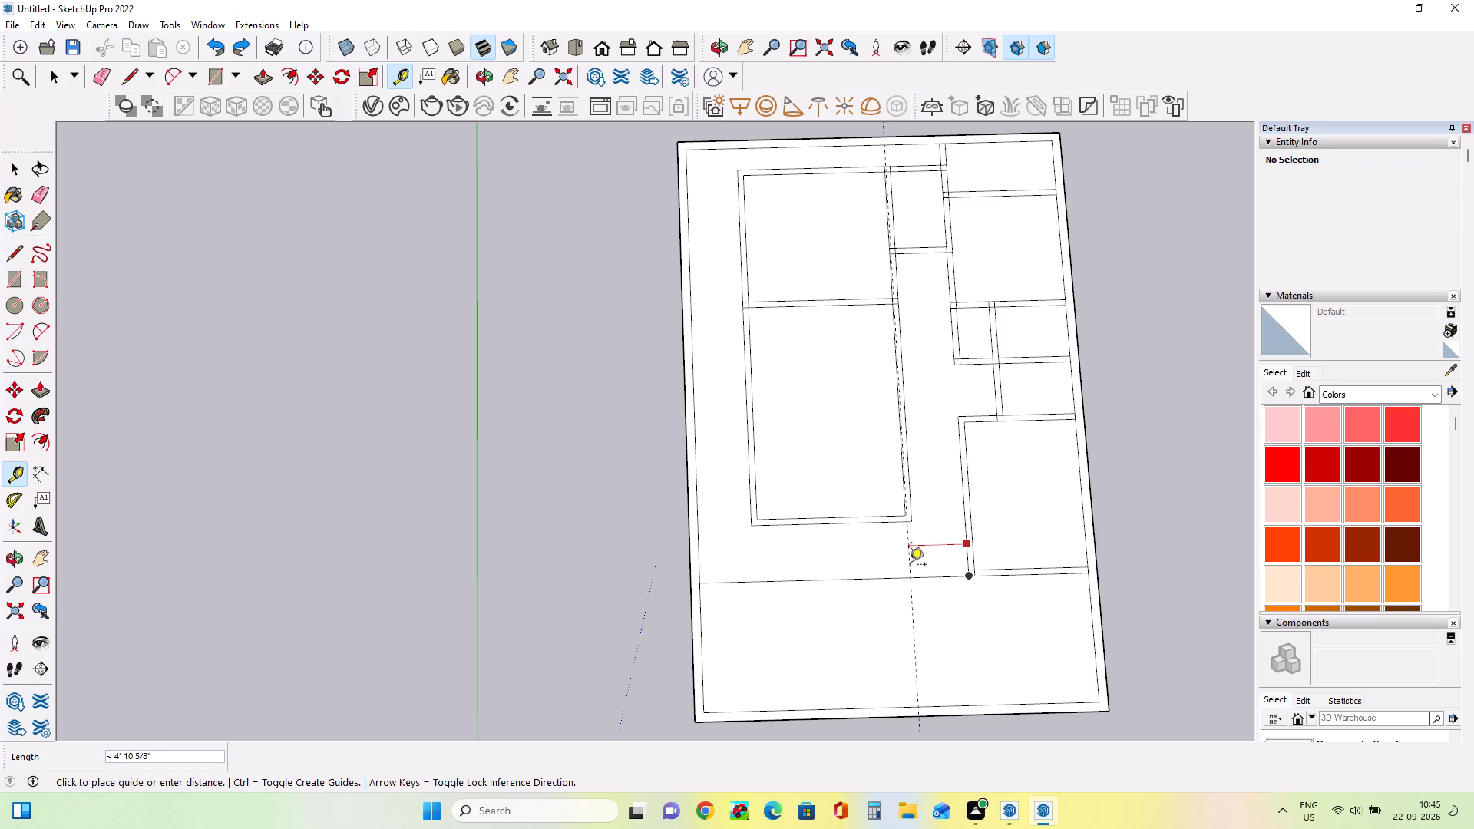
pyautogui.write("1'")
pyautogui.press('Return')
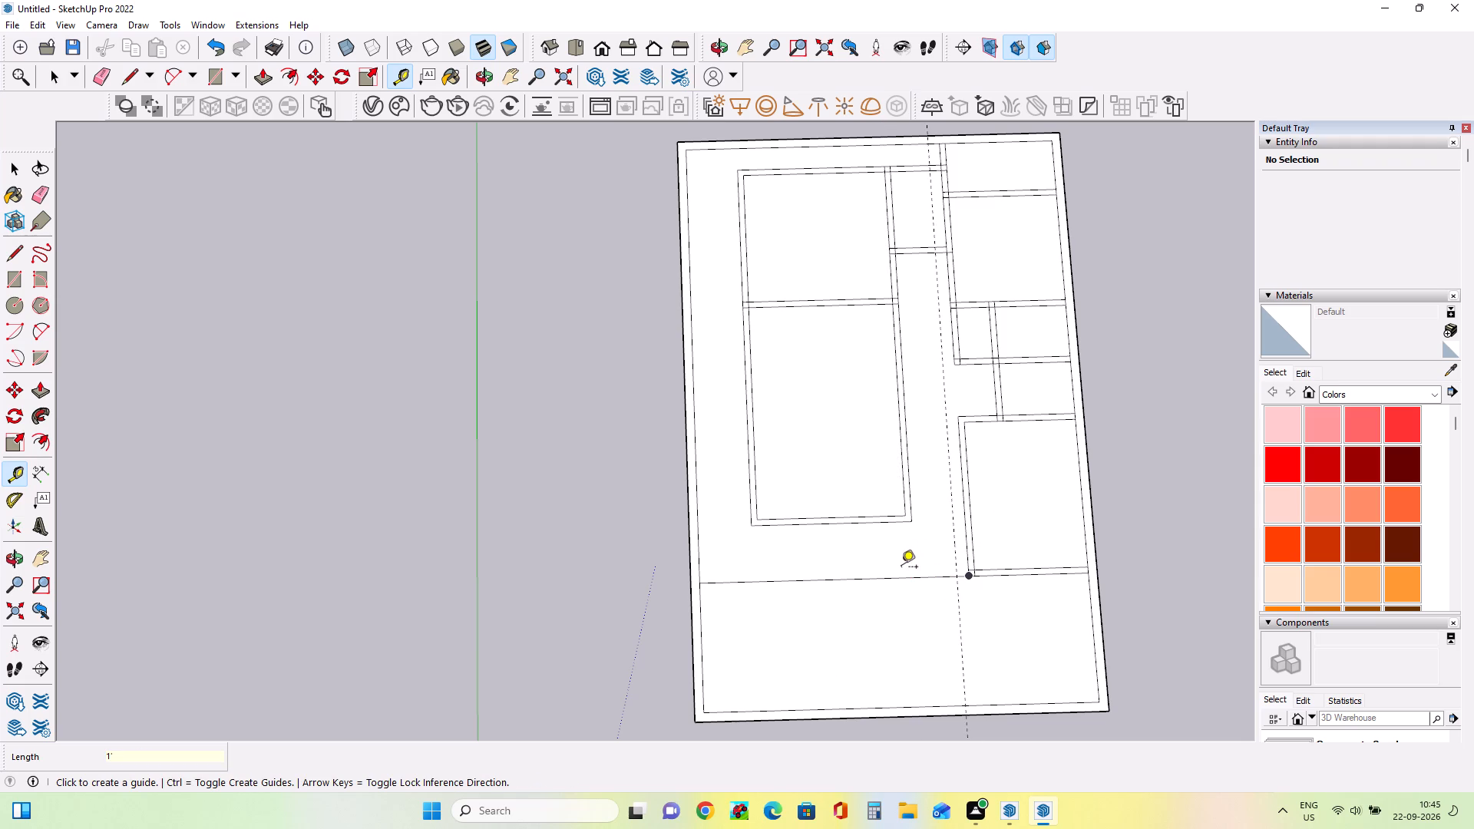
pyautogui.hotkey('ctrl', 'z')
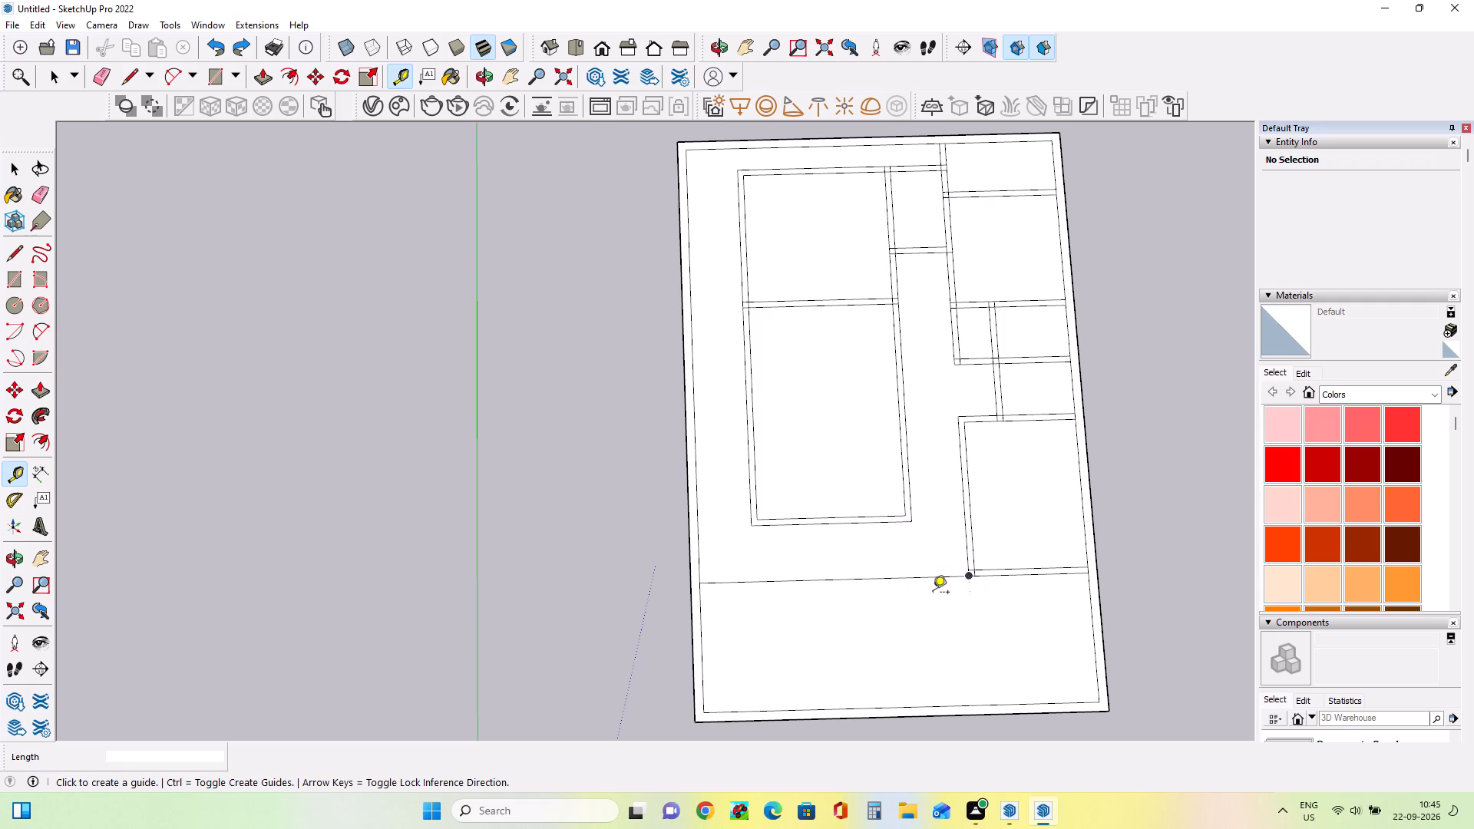
# Place a lengthwise guide about 4' 6" from the lower-right room's left outer wall, in line with the large lower-left room's right outer wall.
pyautogui.click(966, 546)
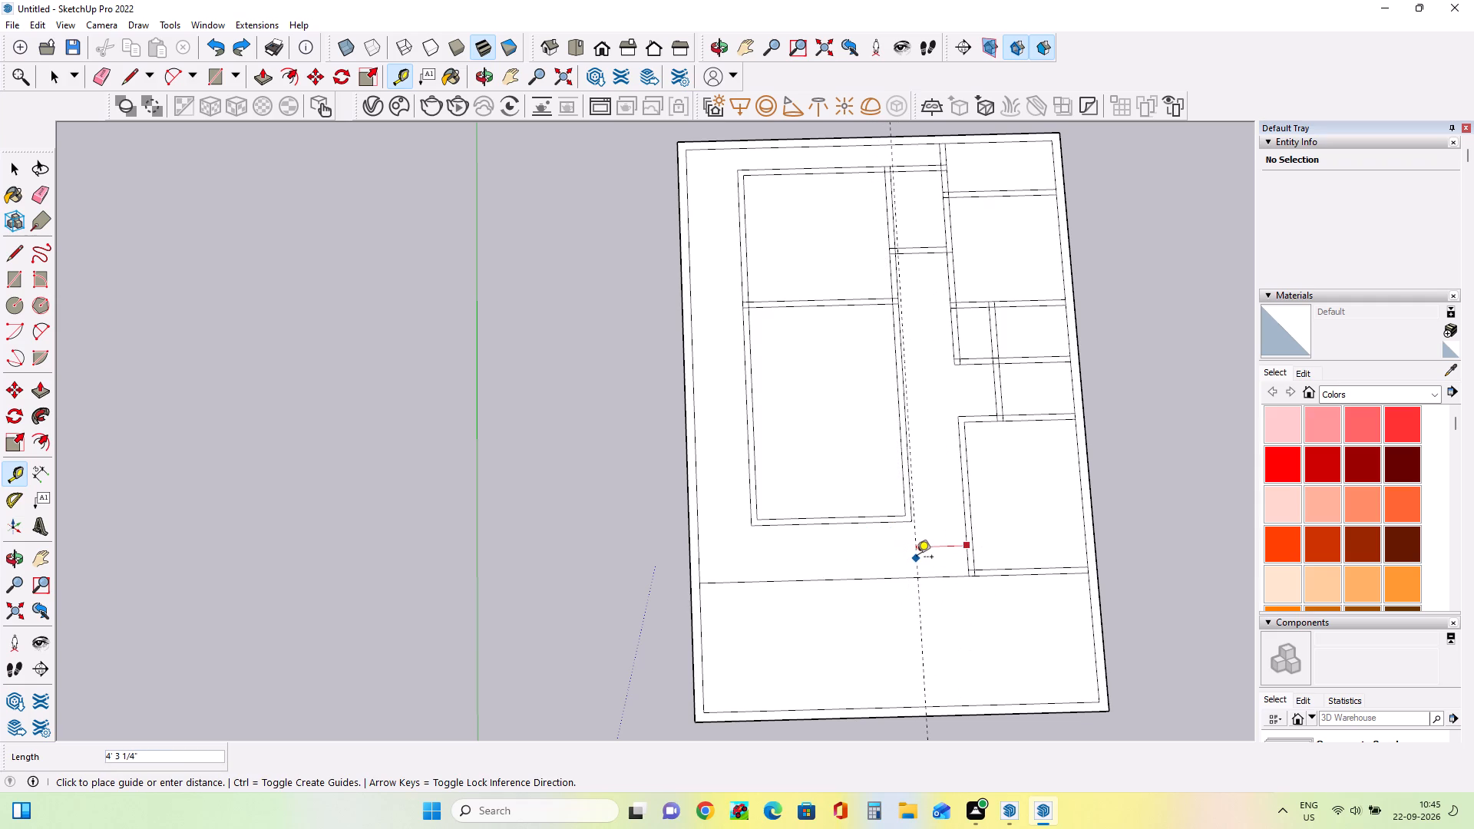
pyautogui.scroll(2, 917, 558)
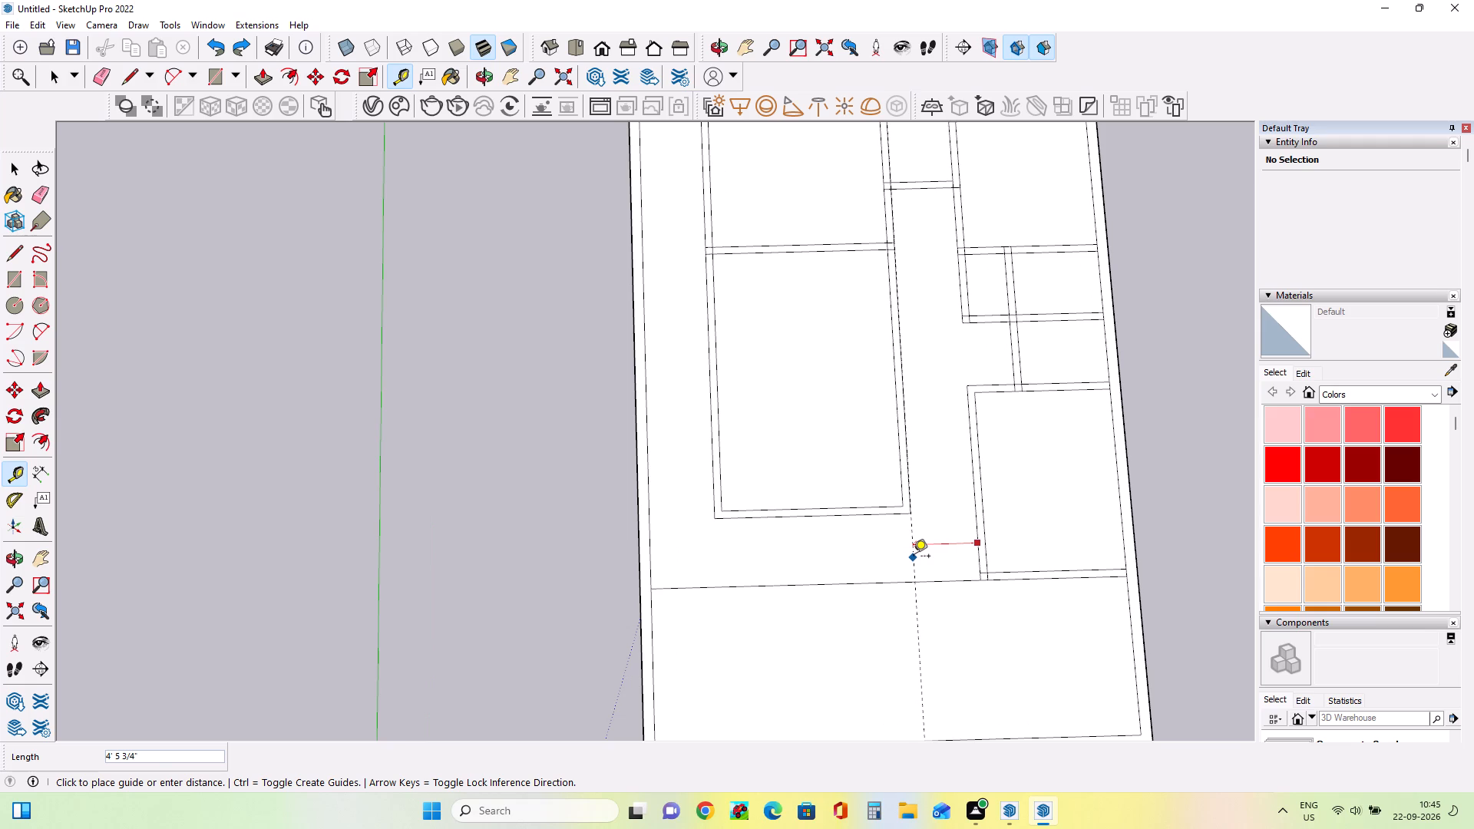
pyautogui.doubleClick(914, 557)
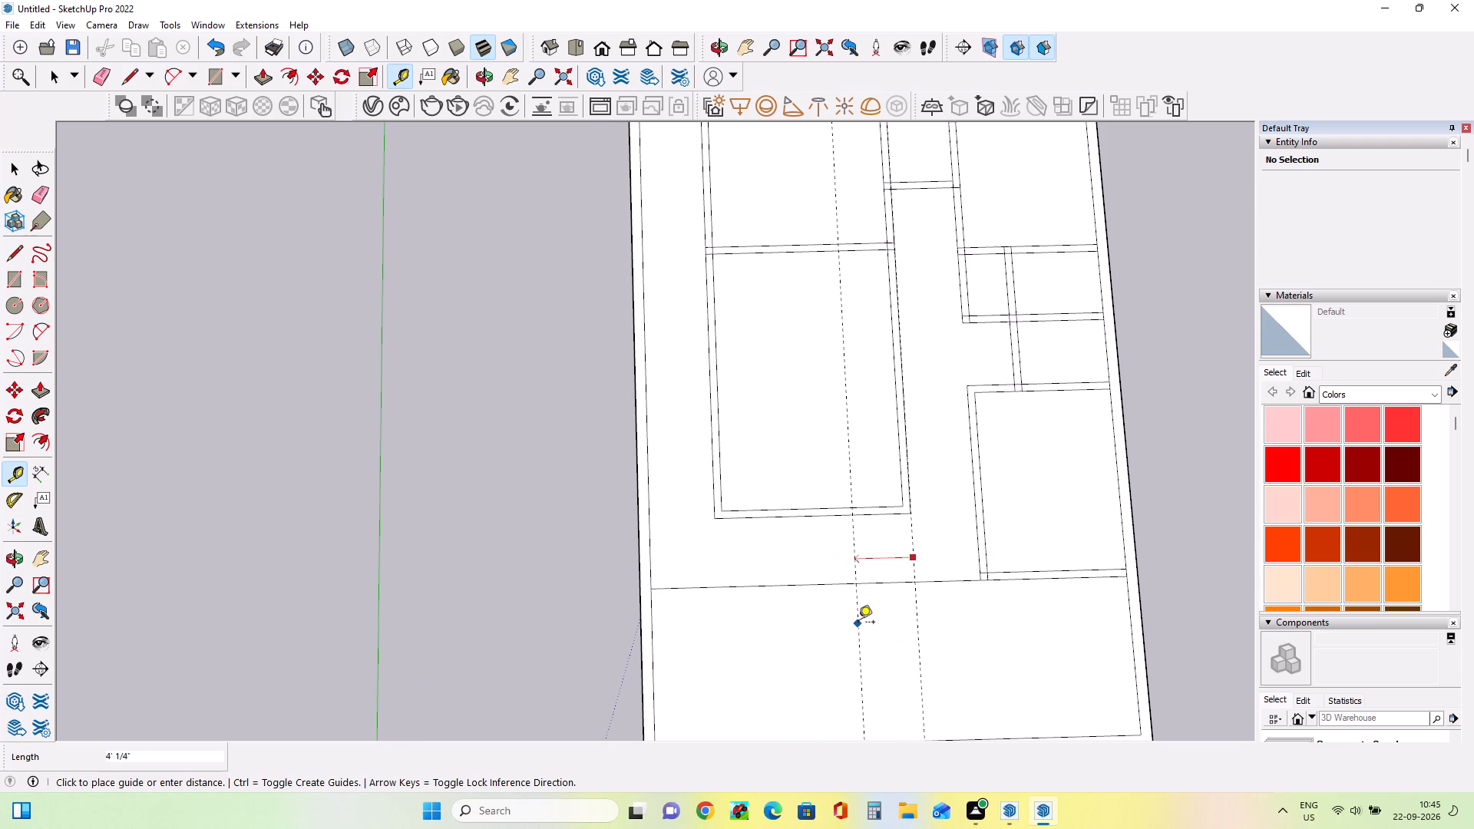
pyautogui.press('space')
pyautogui.scroll(1, 1046, 712)
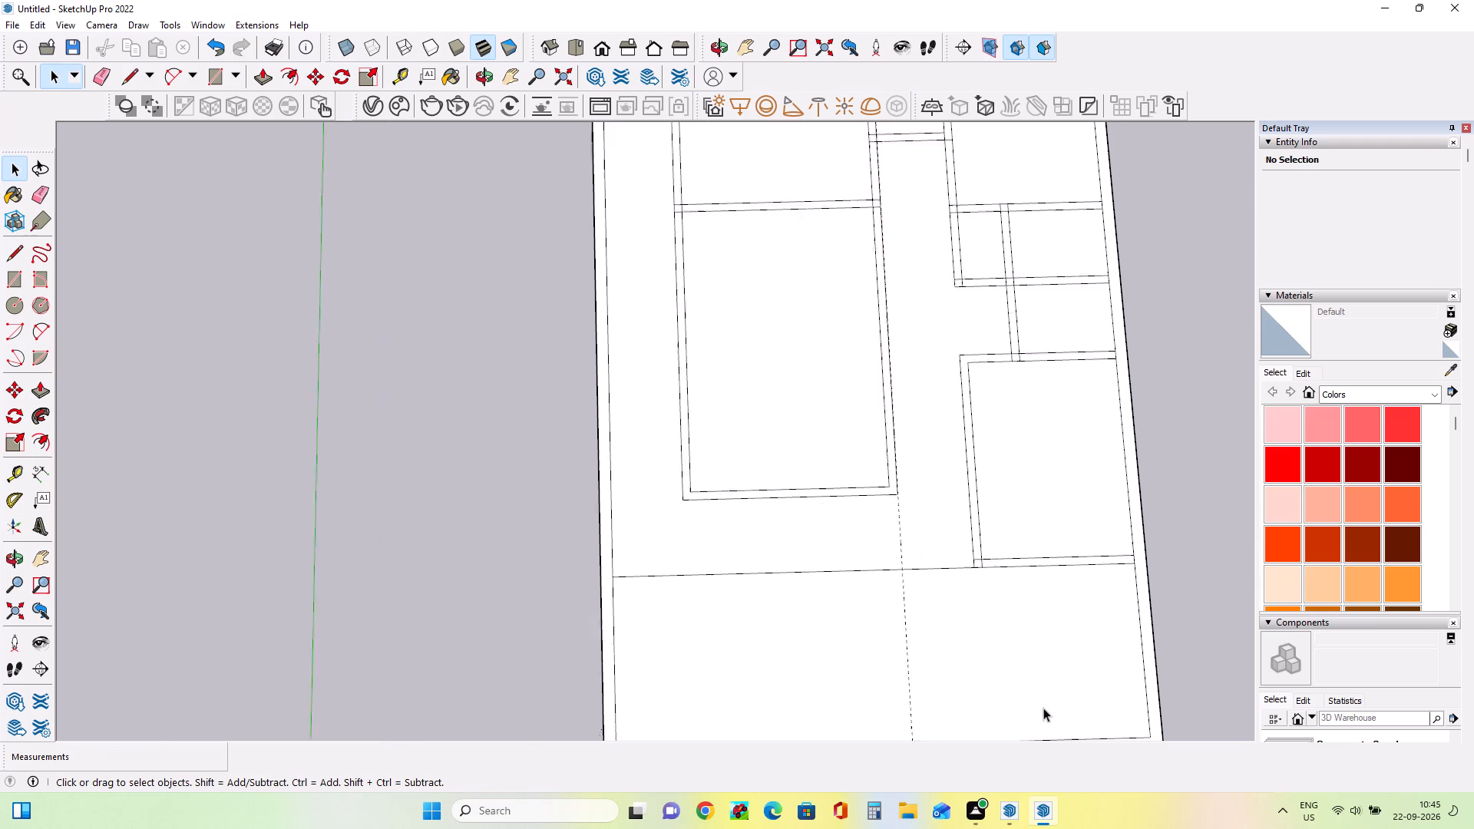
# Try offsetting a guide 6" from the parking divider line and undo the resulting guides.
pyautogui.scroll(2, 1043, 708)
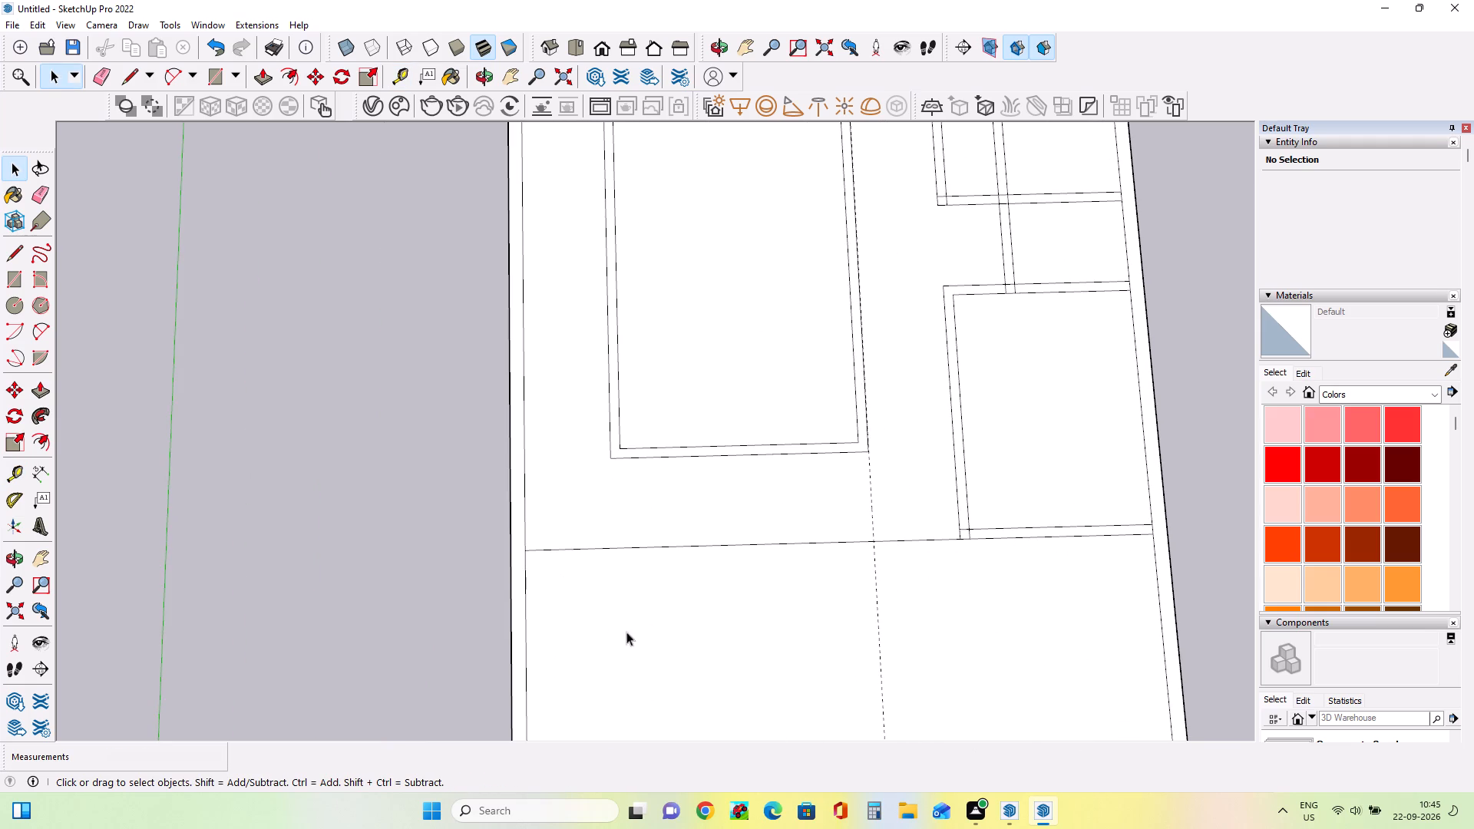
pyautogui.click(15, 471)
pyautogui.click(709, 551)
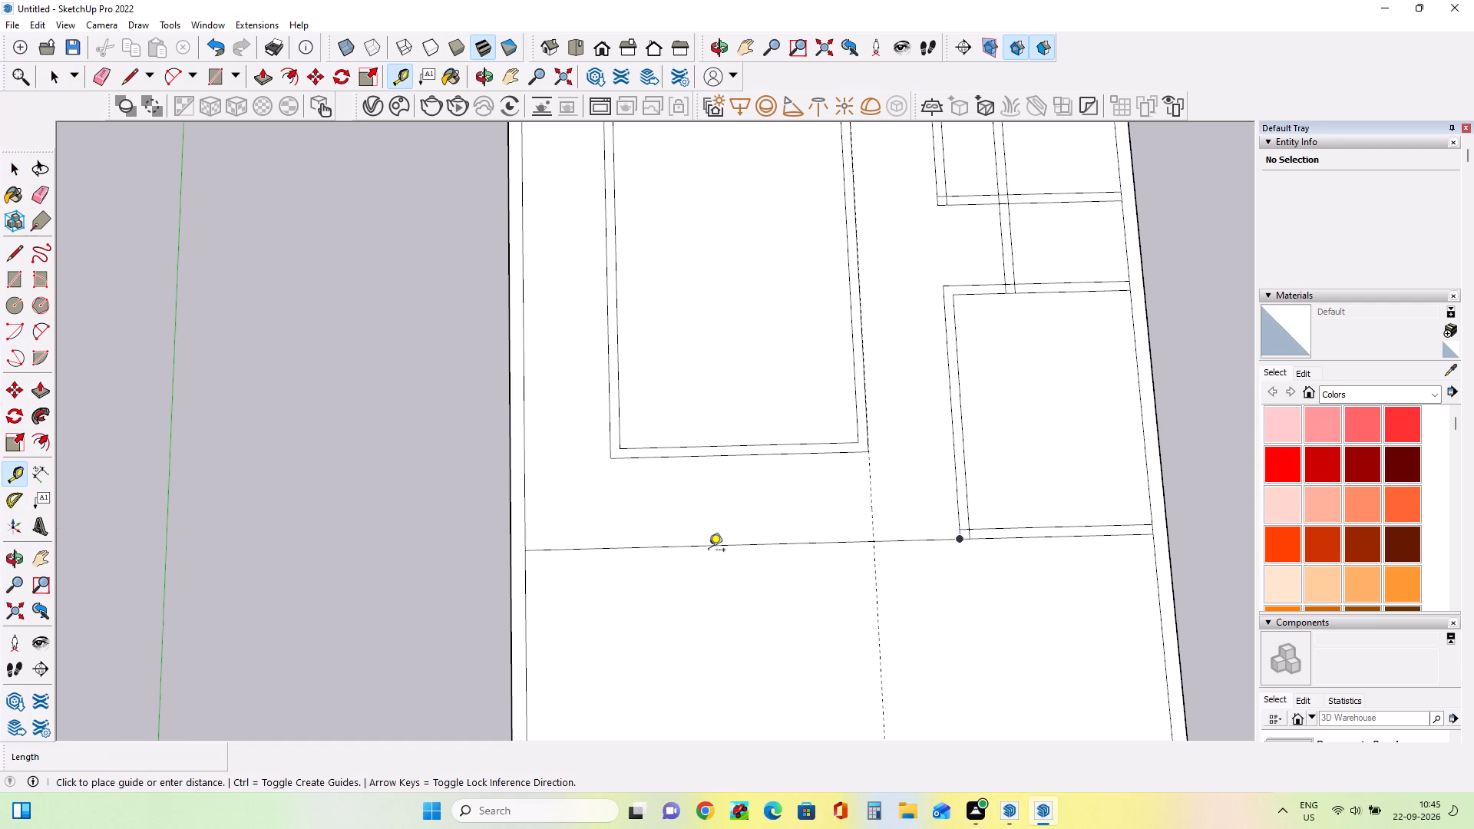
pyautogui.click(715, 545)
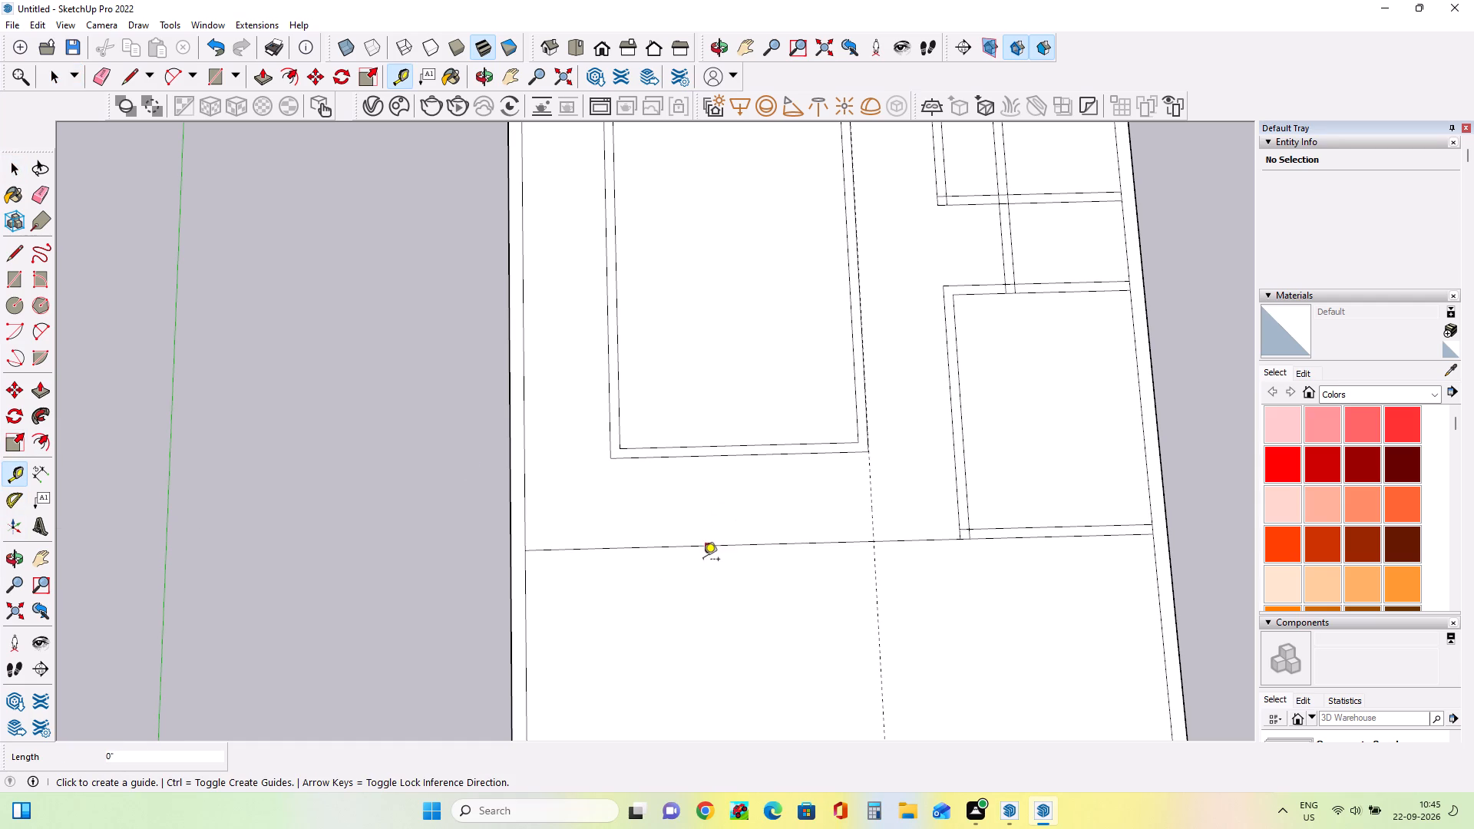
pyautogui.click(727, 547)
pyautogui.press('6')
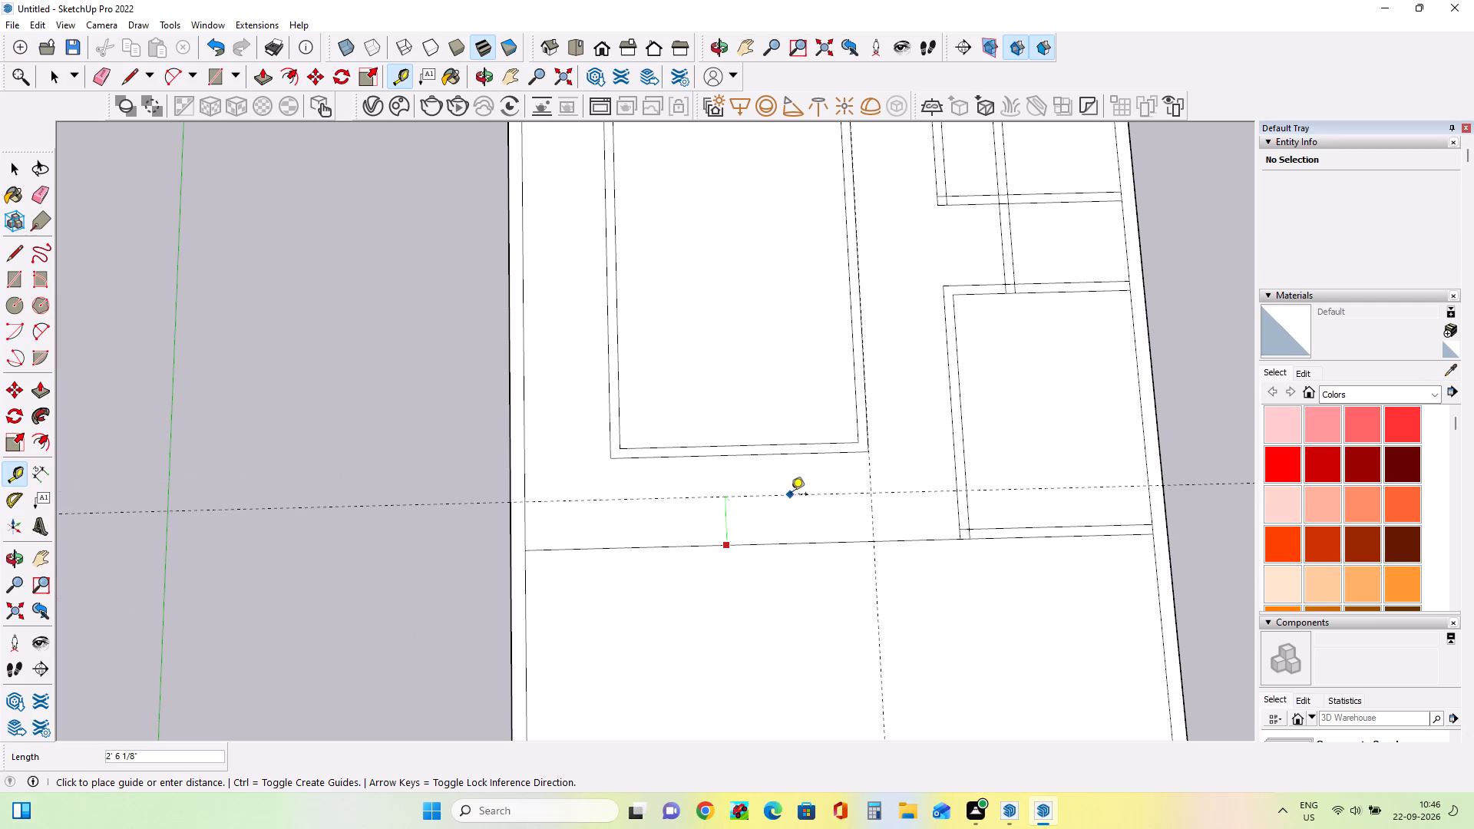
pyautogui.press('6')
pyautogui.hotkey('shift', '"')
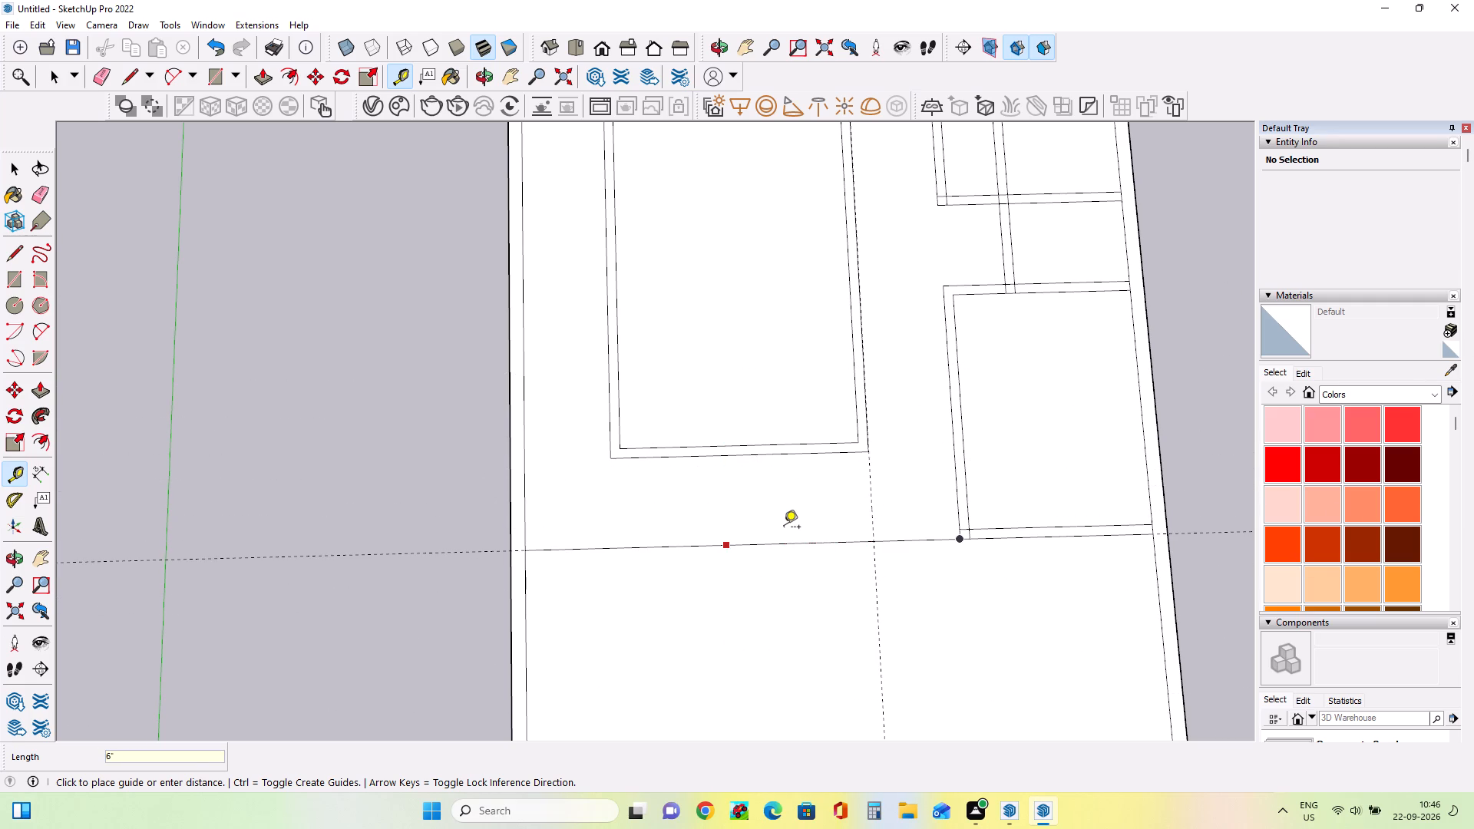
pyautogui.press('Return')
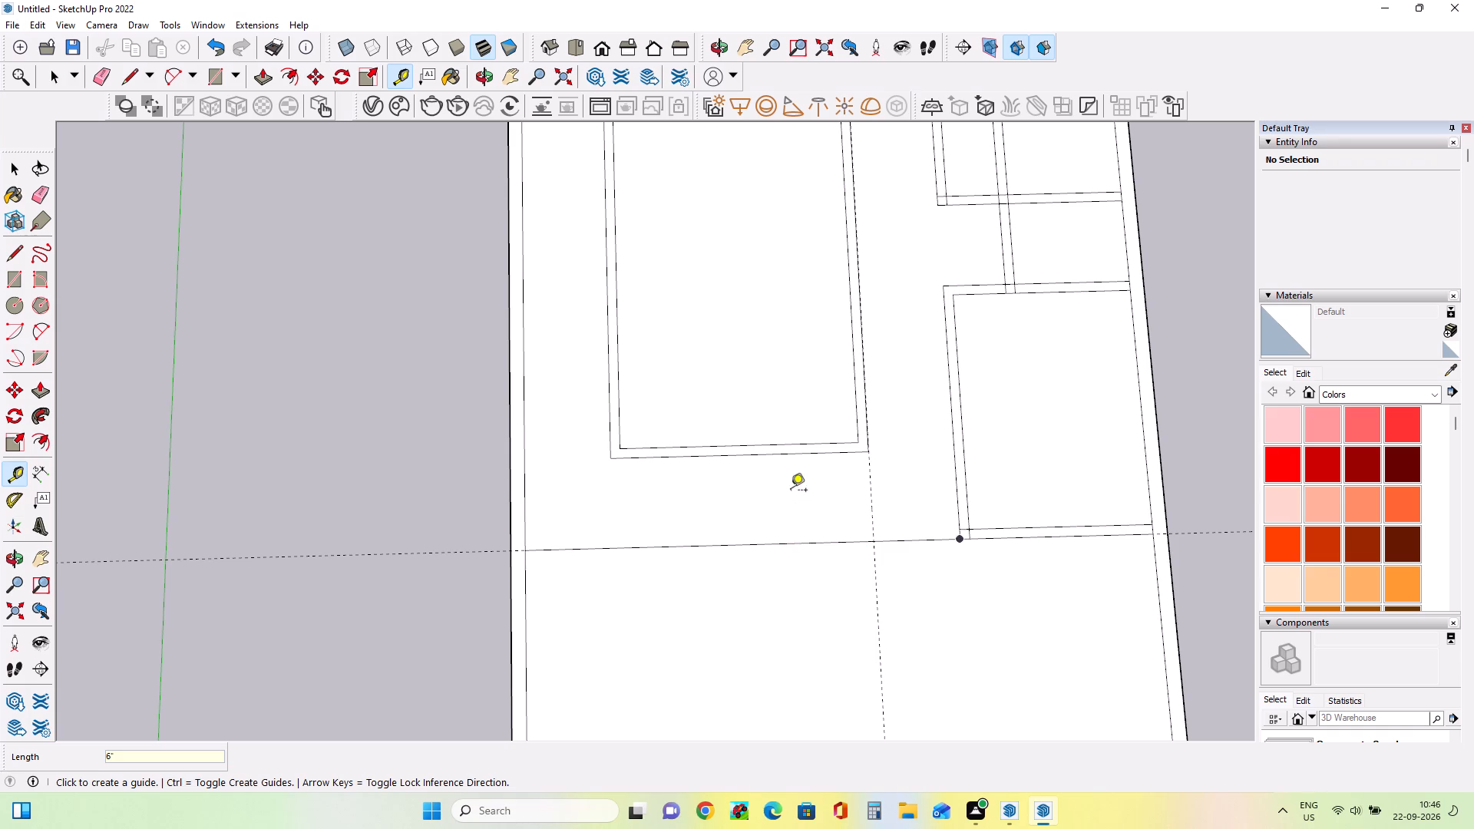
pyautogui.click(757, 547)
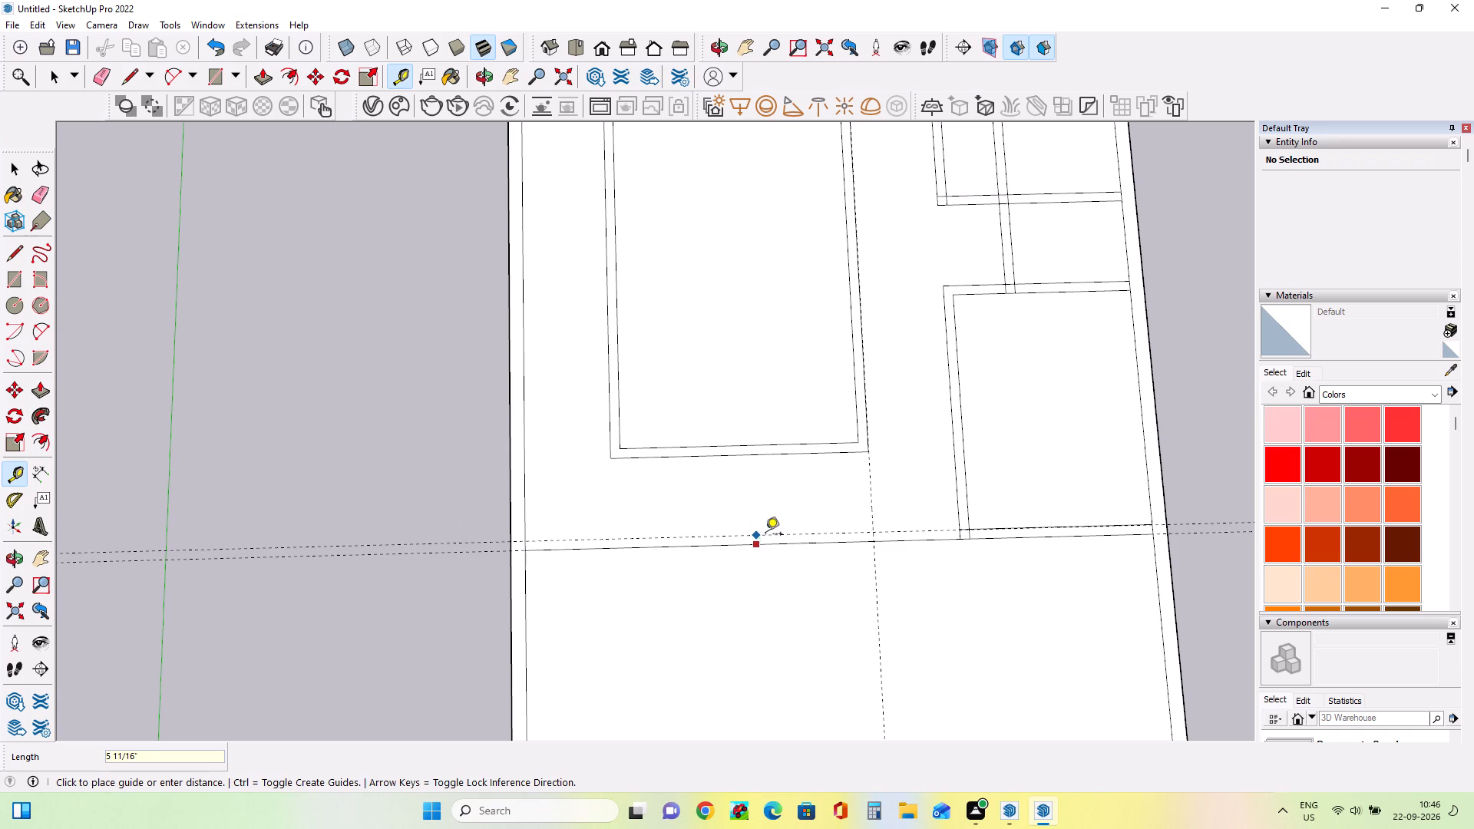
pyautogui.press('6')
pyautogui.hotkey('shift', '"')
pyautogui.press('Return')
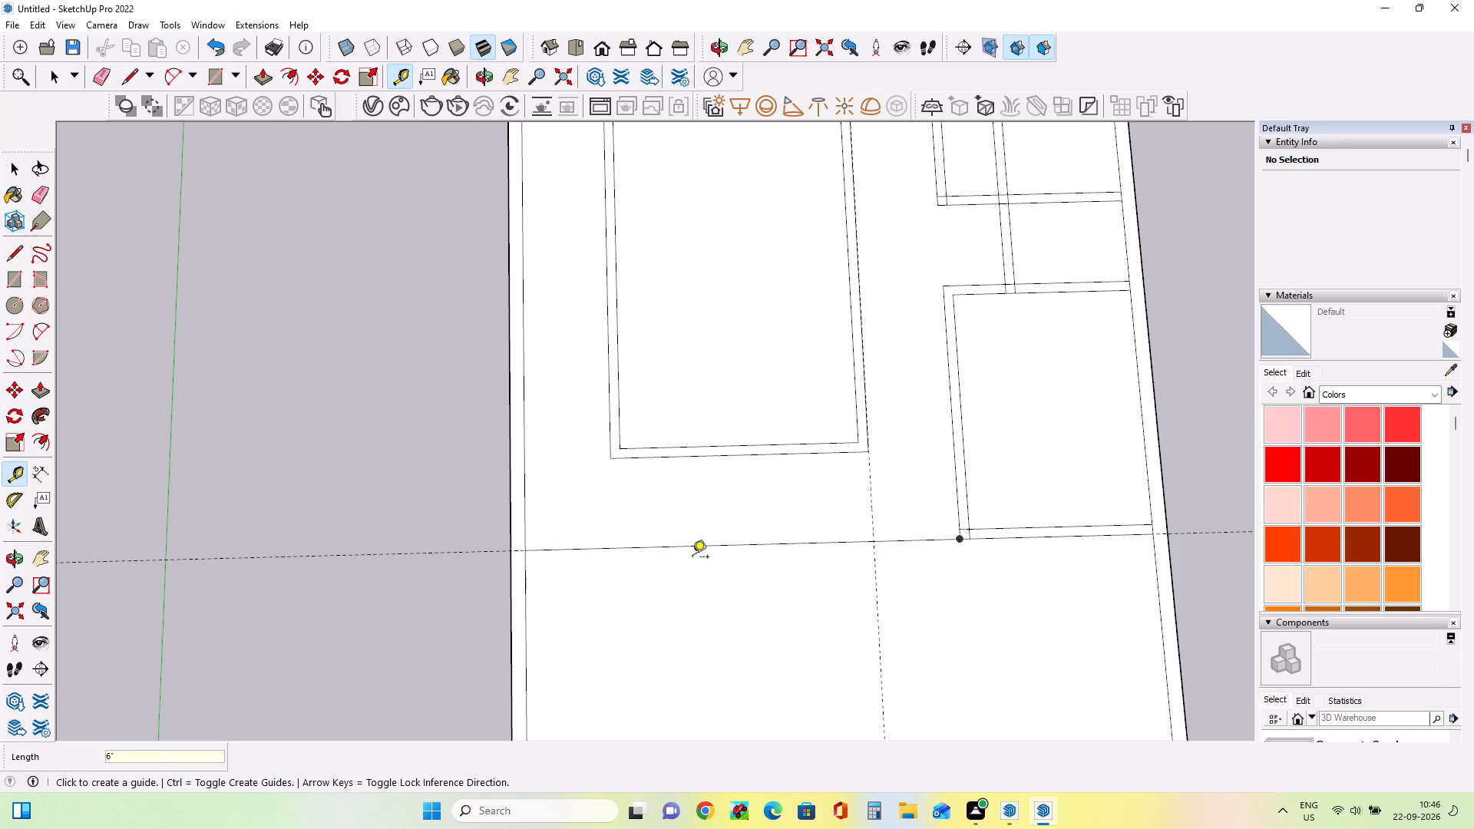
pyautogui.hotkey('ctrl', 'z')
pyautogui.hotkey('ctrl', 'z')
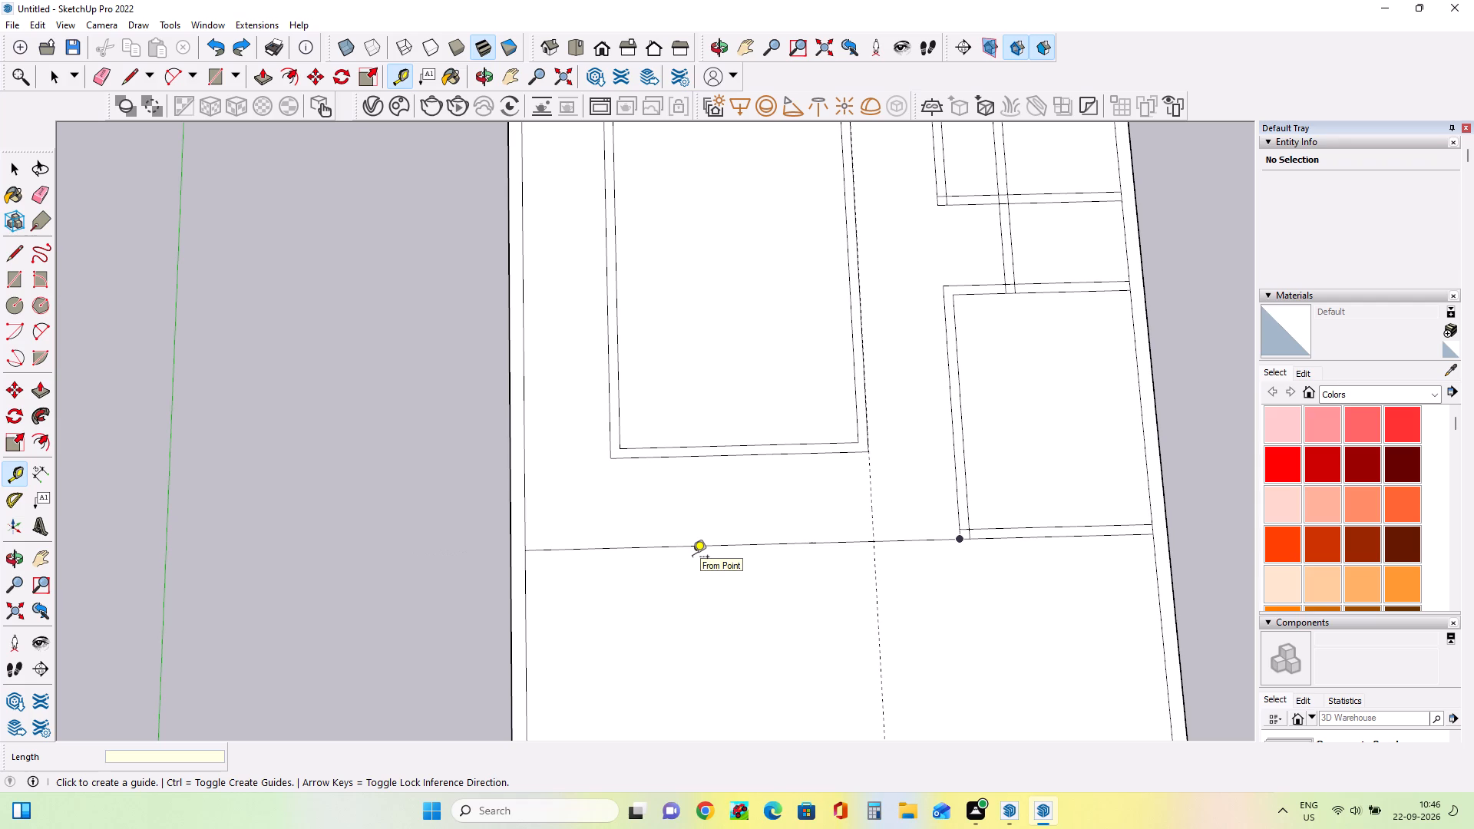
# Place a guide 6" above the parking divider line, toward the large lower-left room.
pyautogui.click(758, 544)
pyautogui.press('6')
pyautogui.hotkey('shift', '"')
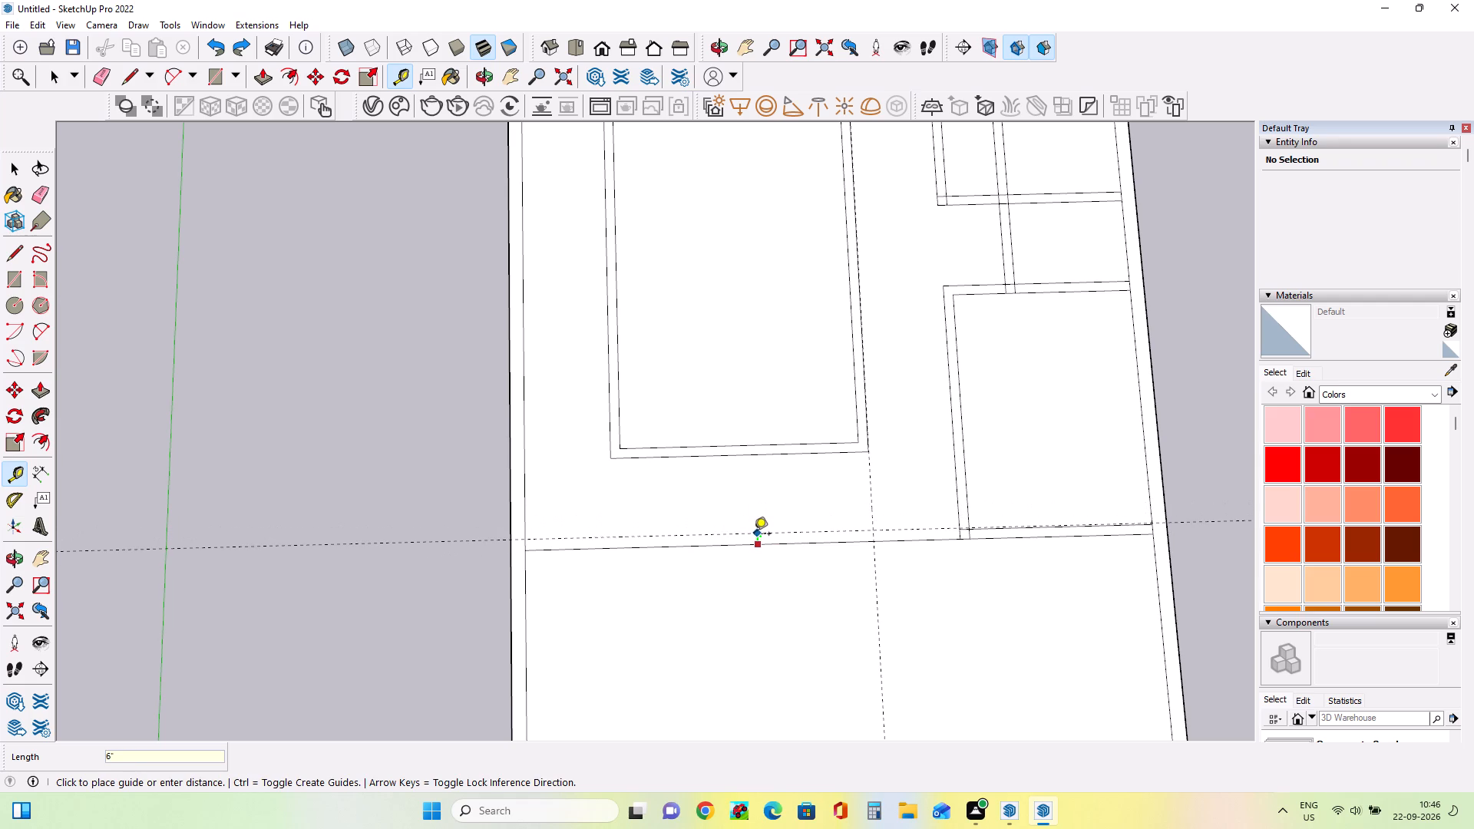
pyautogui.press('Return')
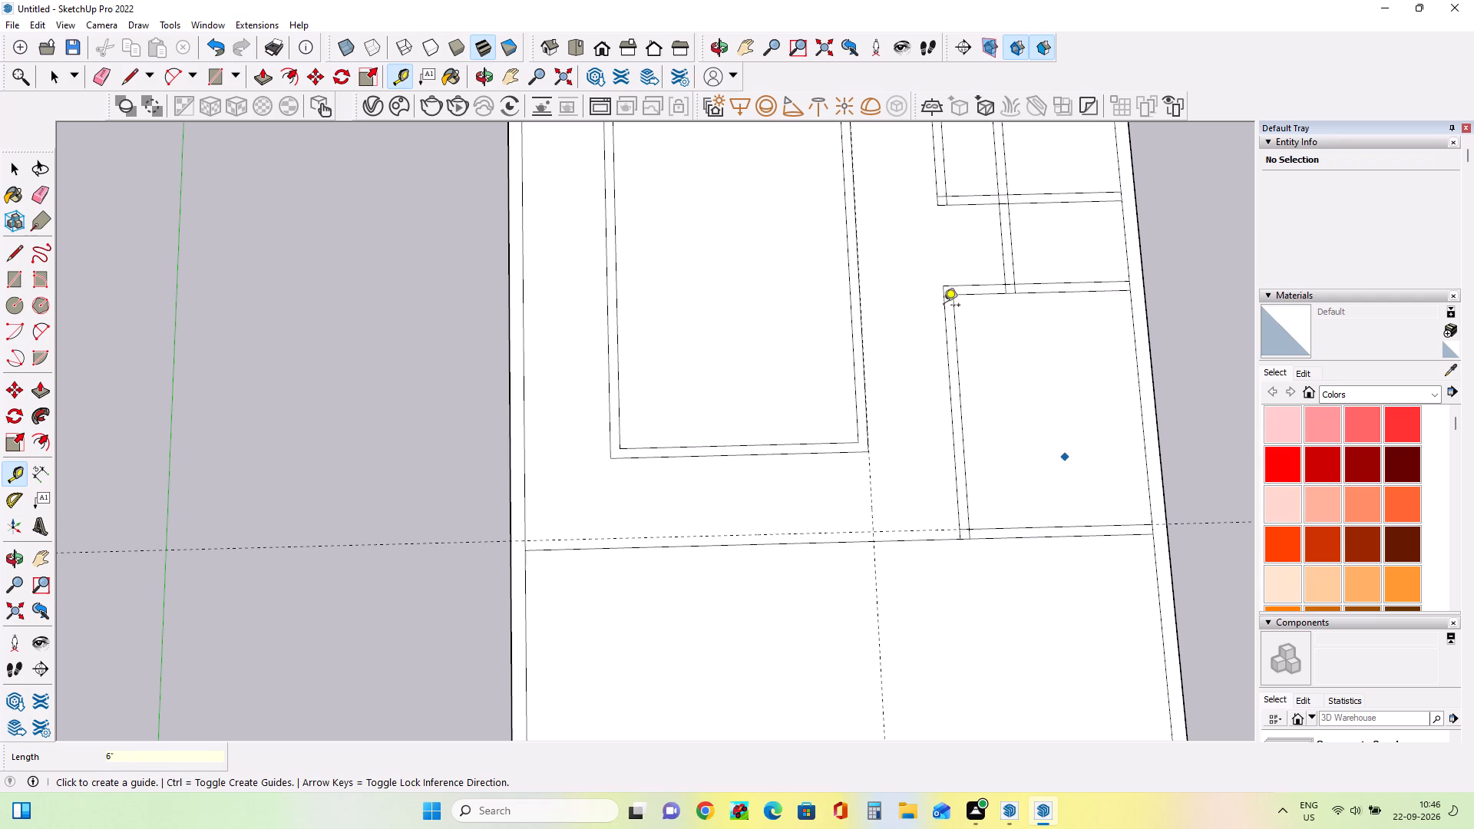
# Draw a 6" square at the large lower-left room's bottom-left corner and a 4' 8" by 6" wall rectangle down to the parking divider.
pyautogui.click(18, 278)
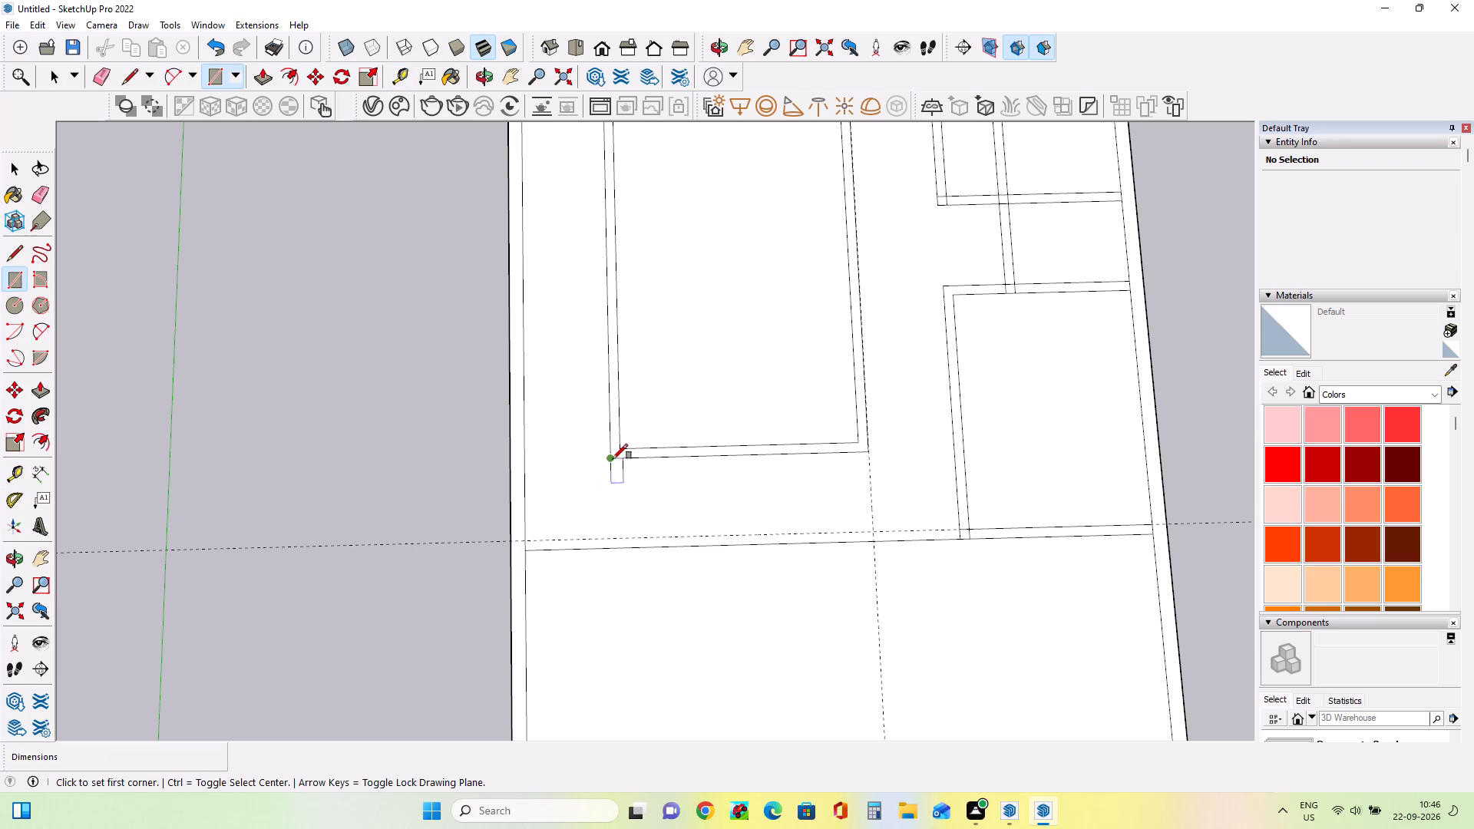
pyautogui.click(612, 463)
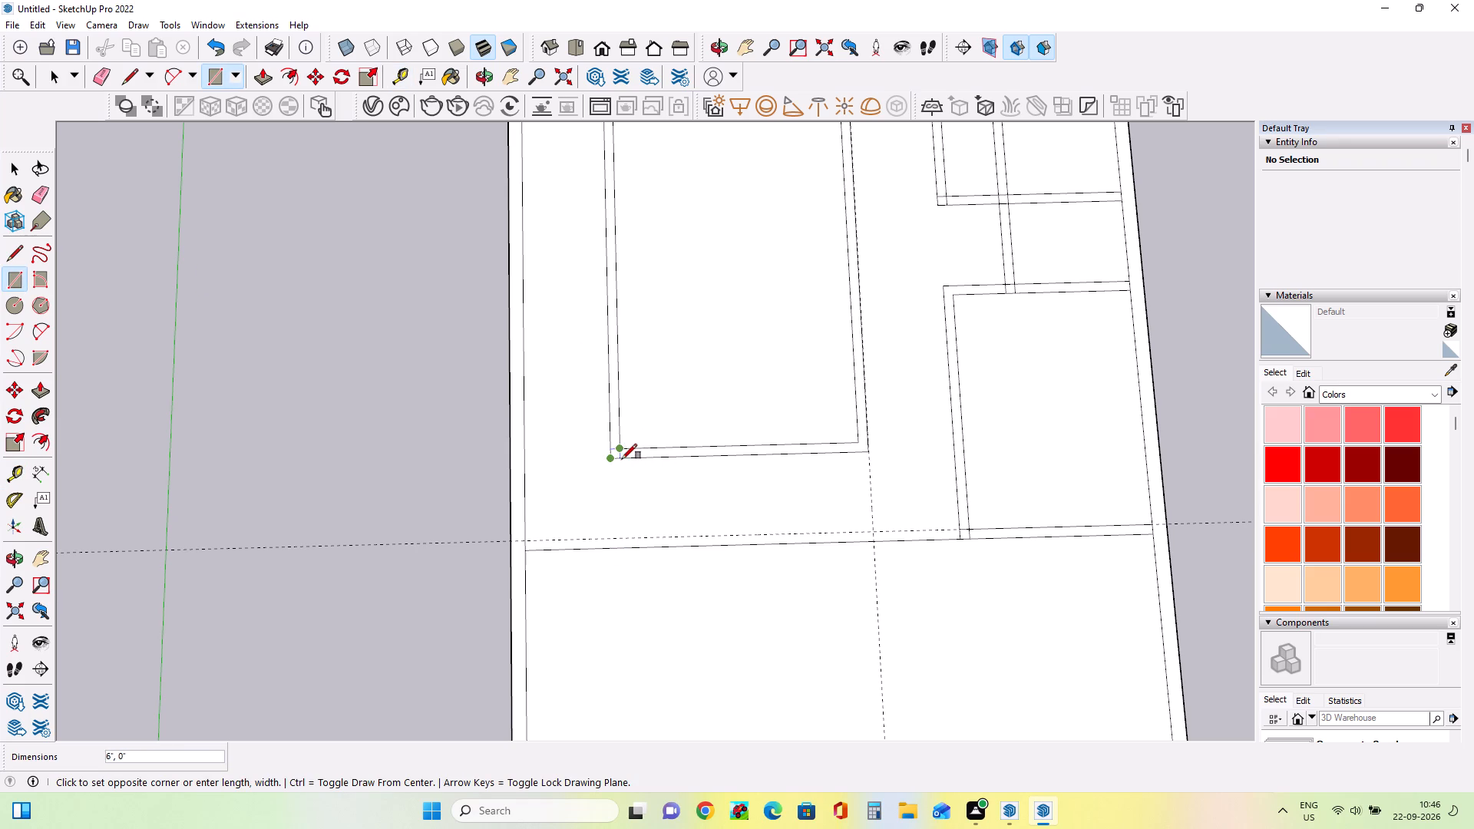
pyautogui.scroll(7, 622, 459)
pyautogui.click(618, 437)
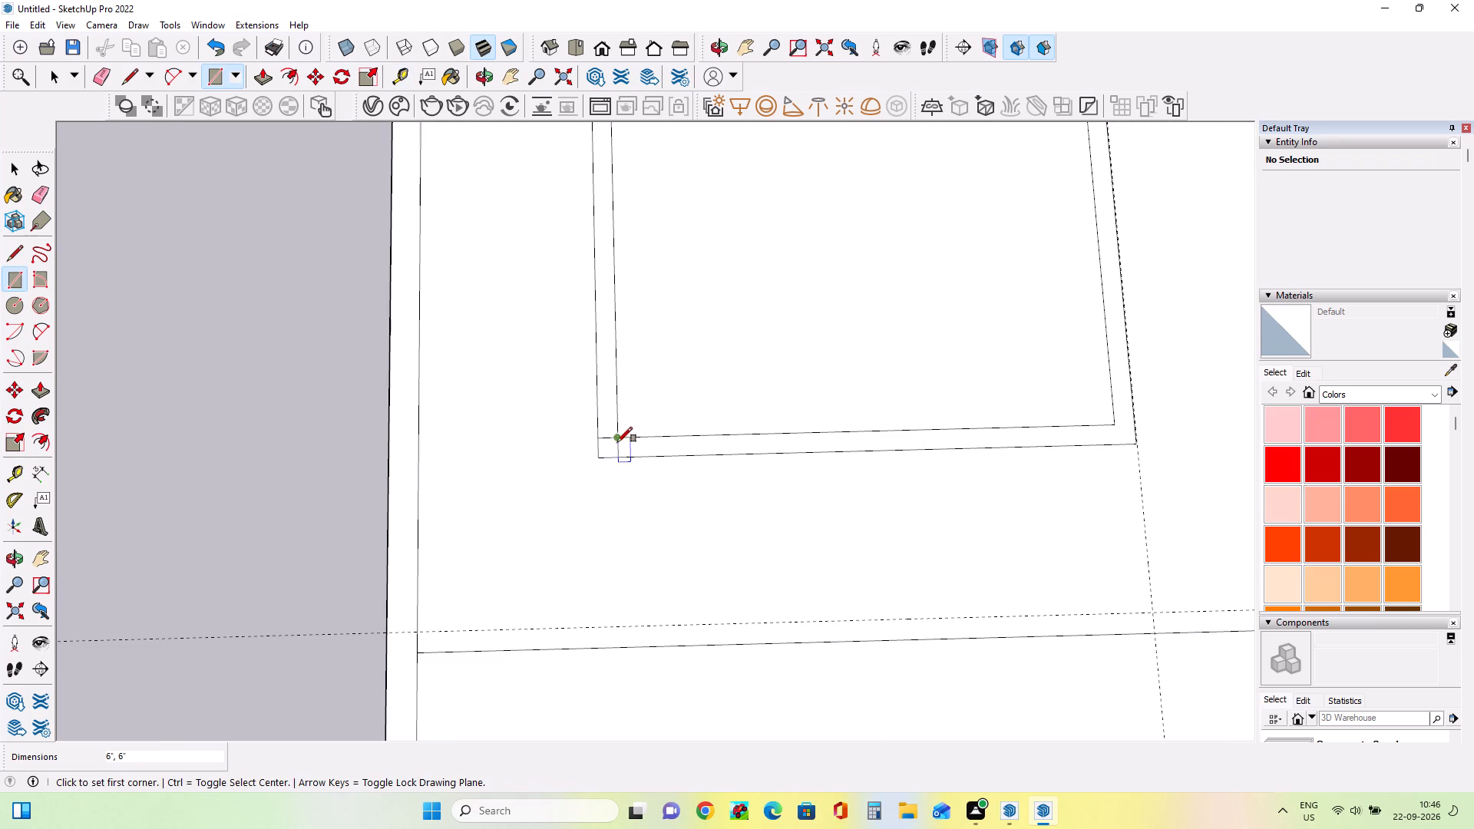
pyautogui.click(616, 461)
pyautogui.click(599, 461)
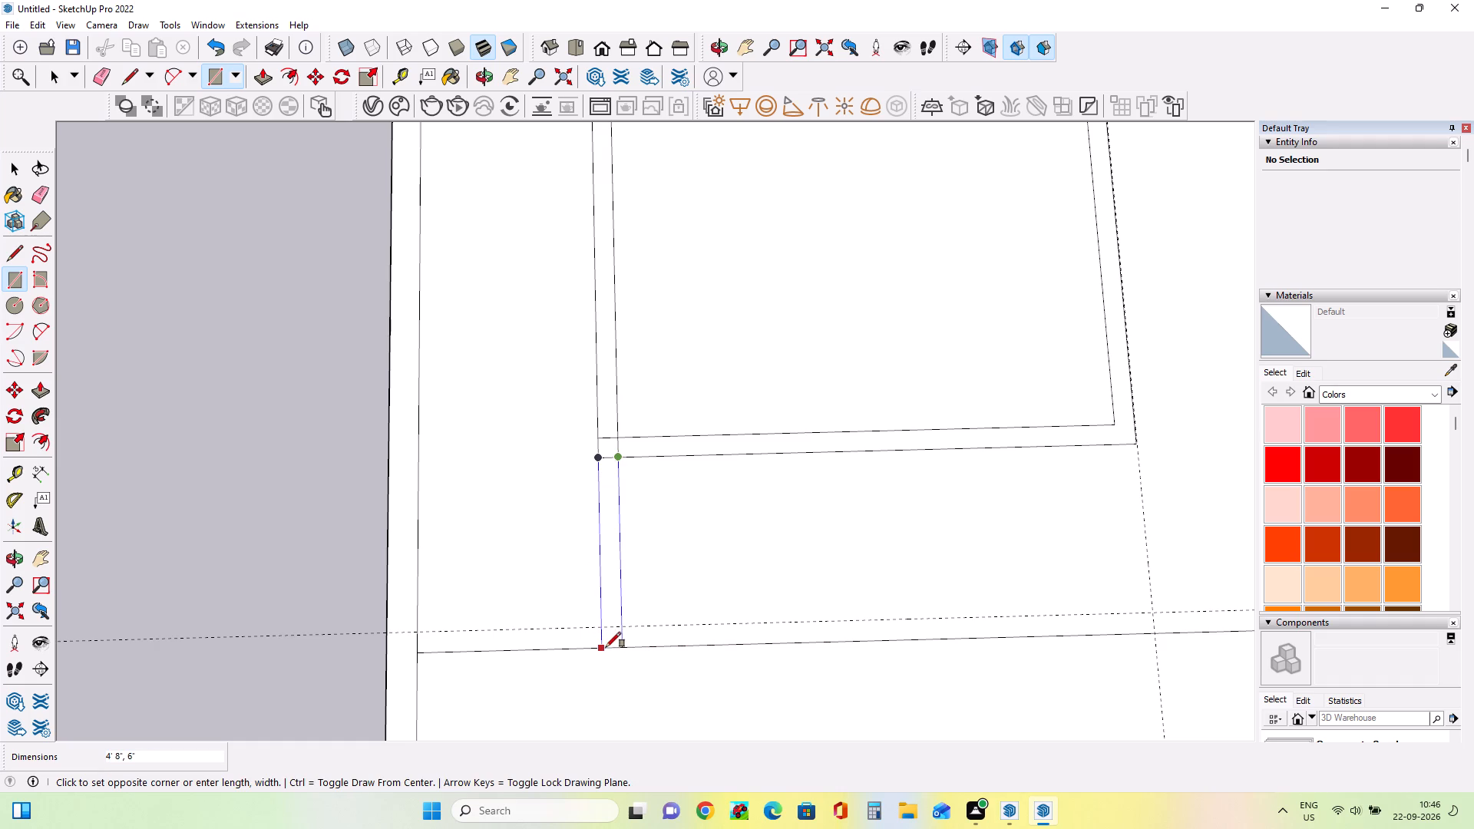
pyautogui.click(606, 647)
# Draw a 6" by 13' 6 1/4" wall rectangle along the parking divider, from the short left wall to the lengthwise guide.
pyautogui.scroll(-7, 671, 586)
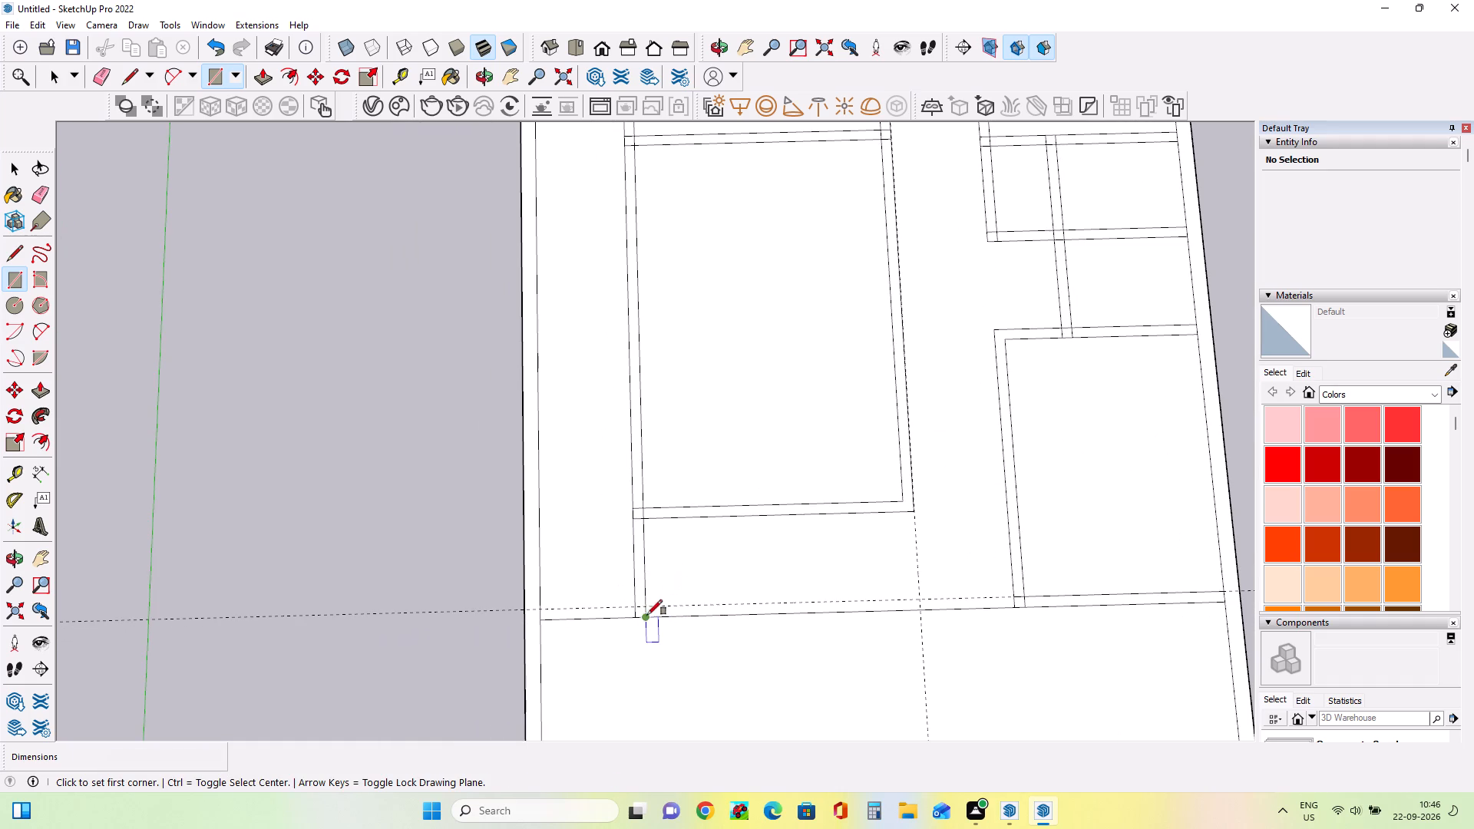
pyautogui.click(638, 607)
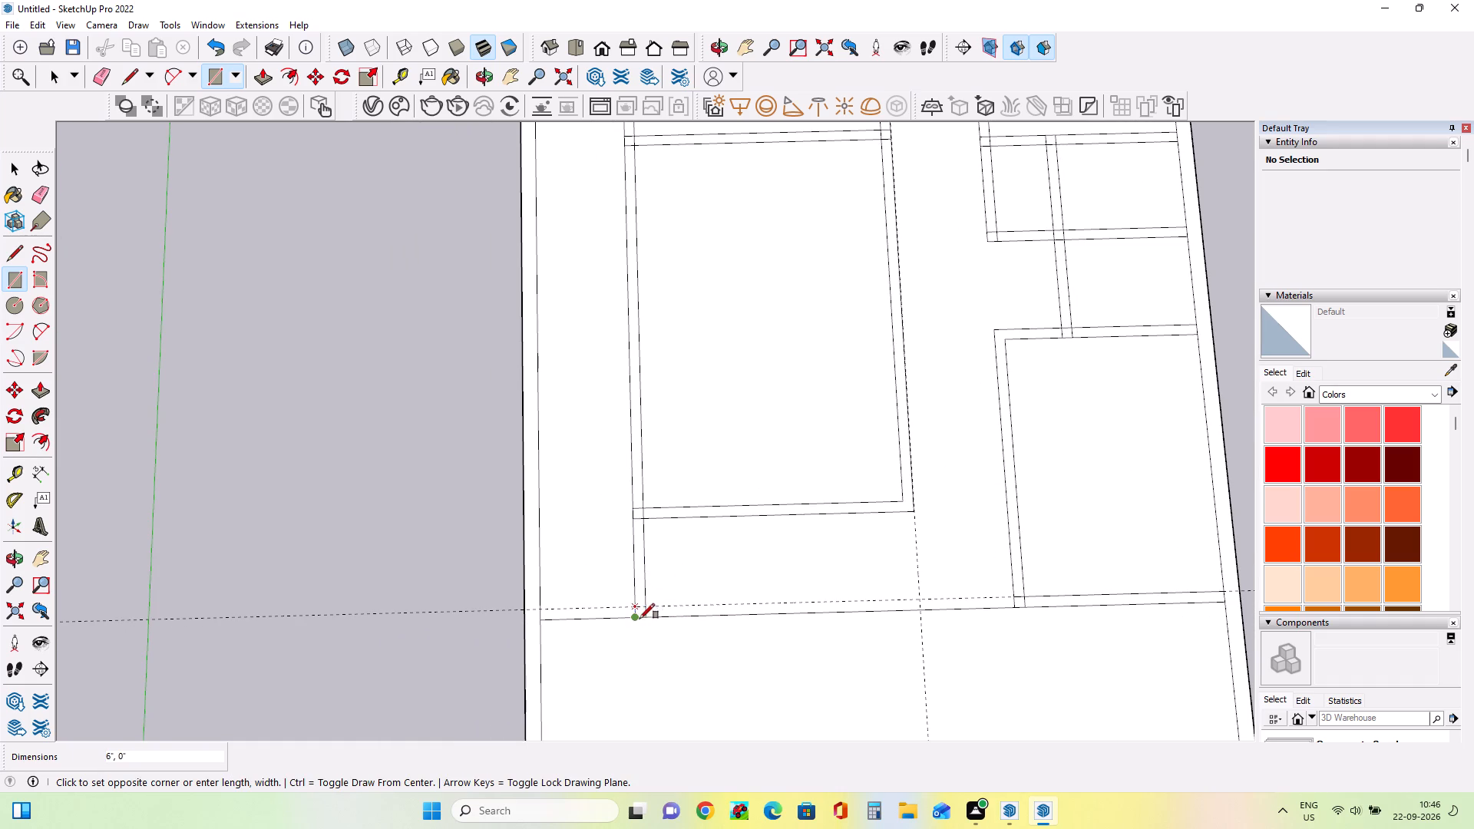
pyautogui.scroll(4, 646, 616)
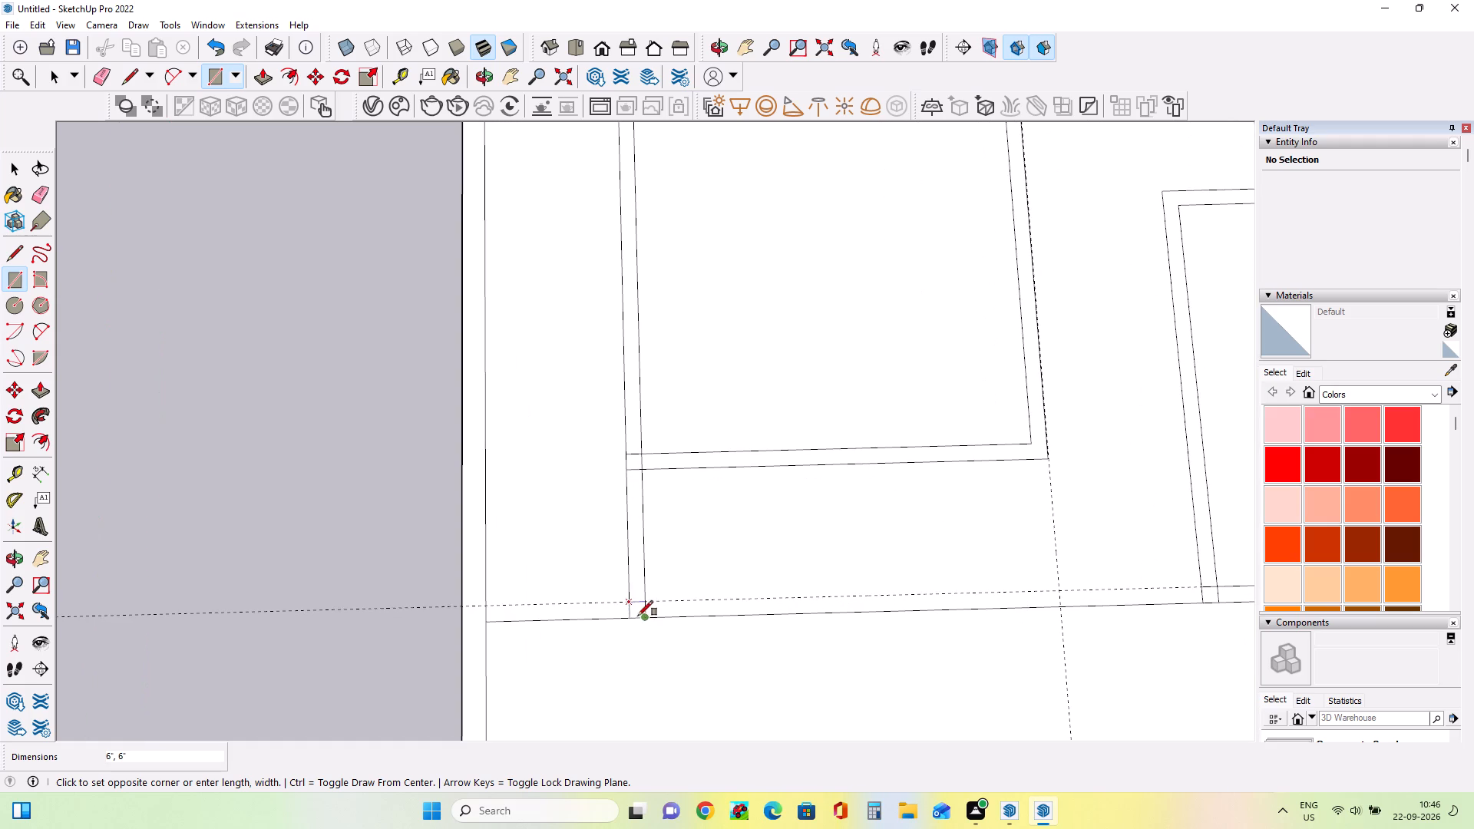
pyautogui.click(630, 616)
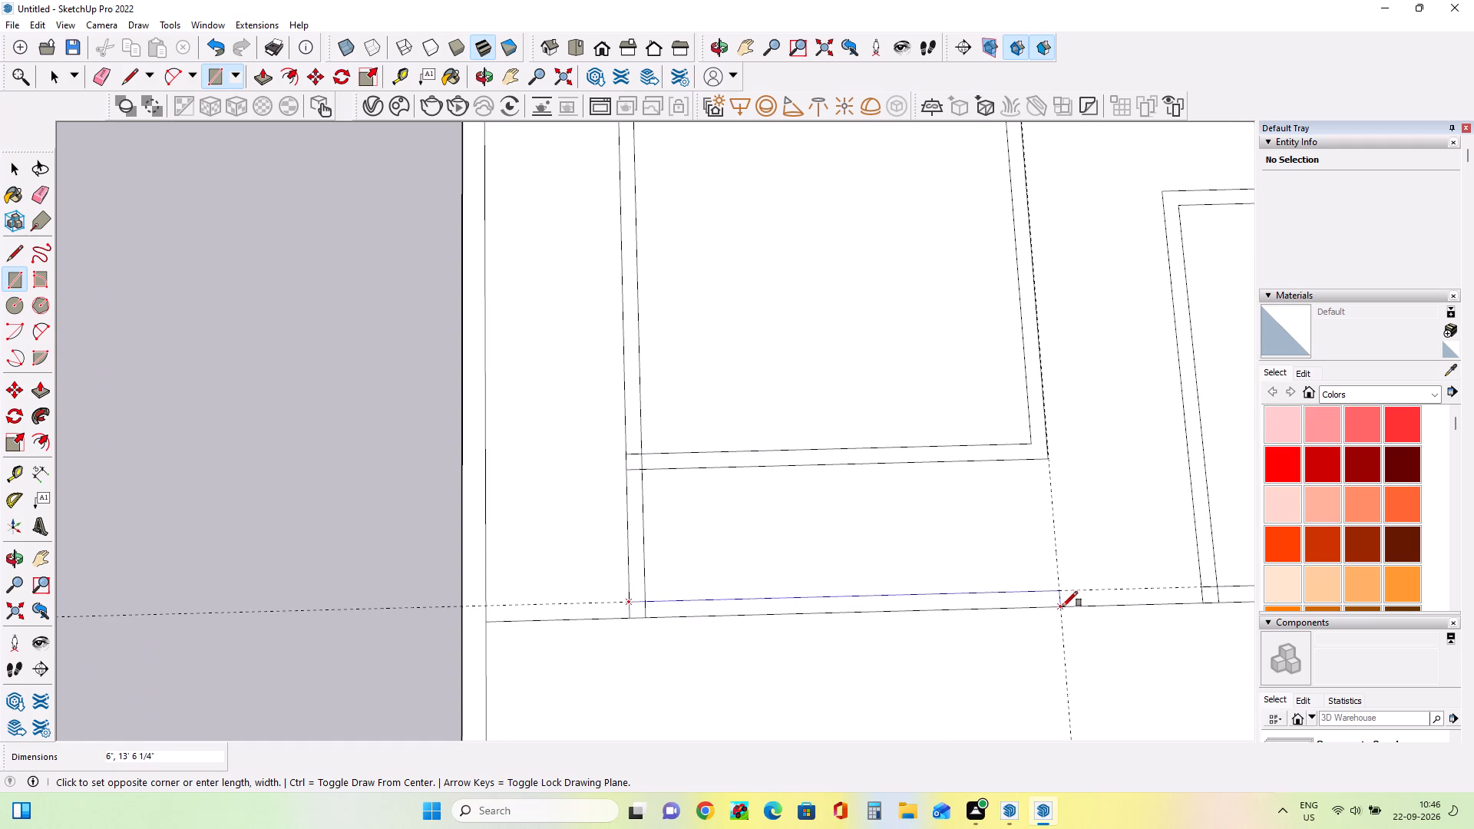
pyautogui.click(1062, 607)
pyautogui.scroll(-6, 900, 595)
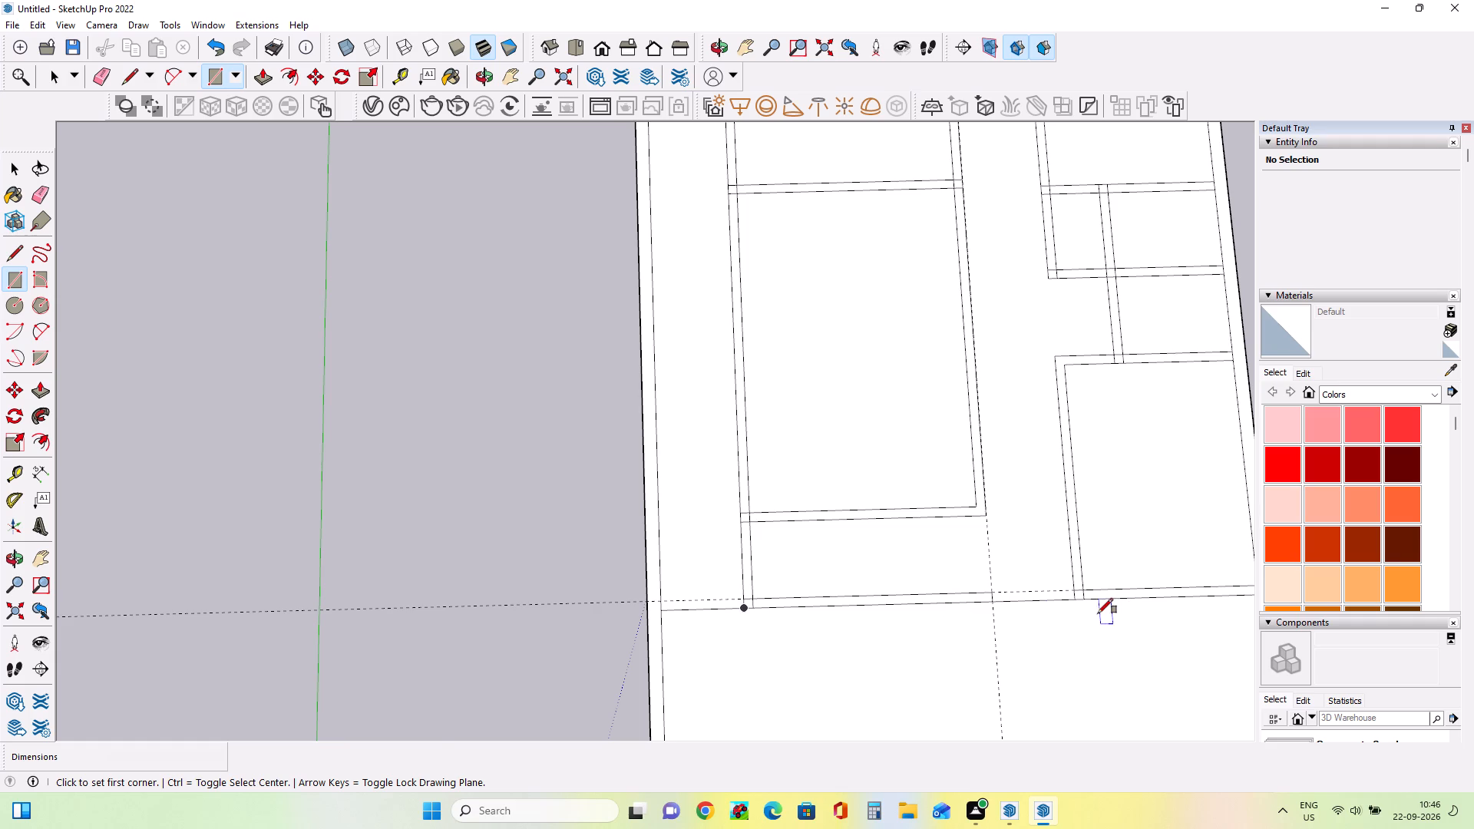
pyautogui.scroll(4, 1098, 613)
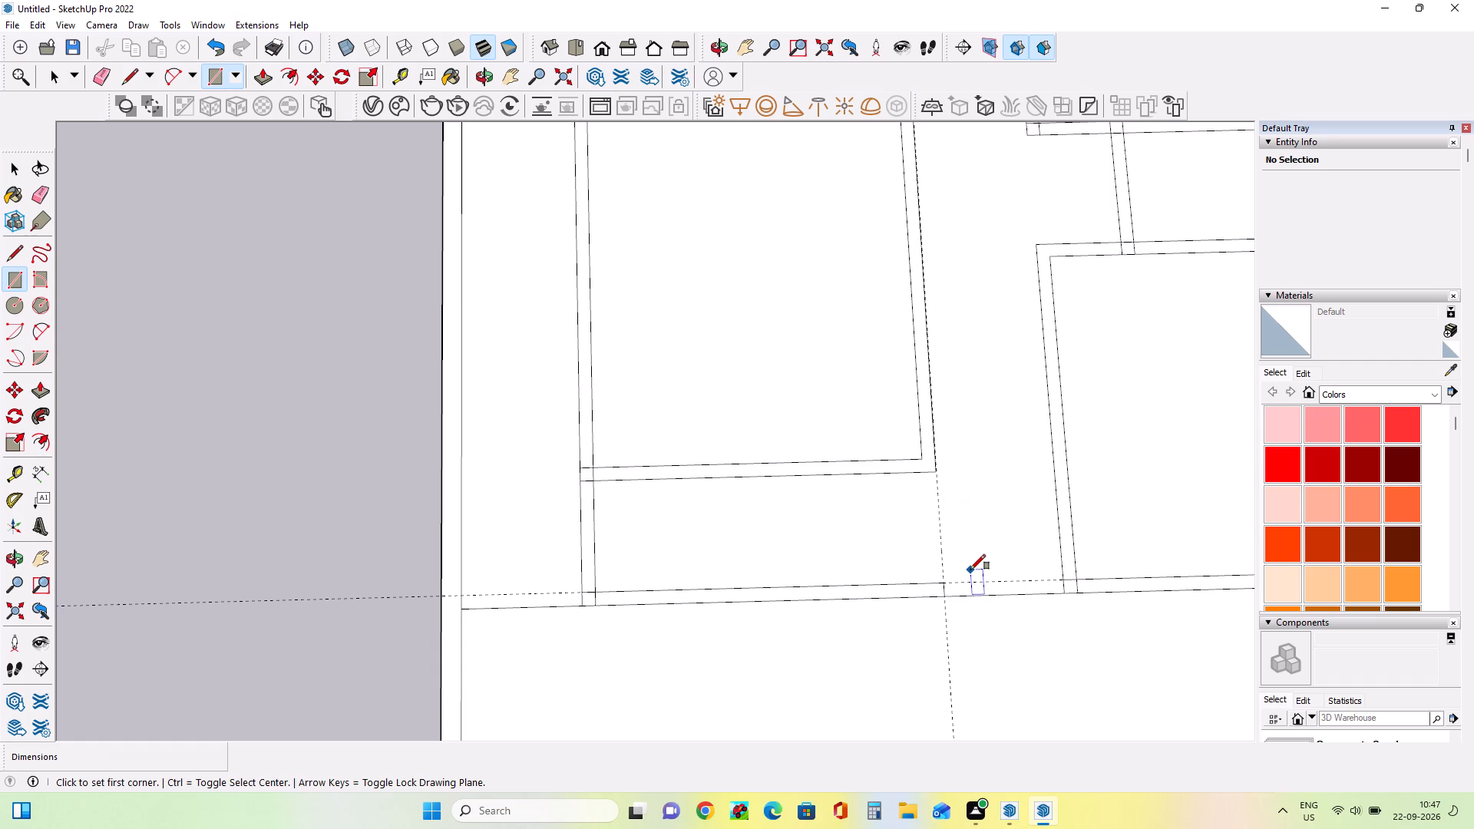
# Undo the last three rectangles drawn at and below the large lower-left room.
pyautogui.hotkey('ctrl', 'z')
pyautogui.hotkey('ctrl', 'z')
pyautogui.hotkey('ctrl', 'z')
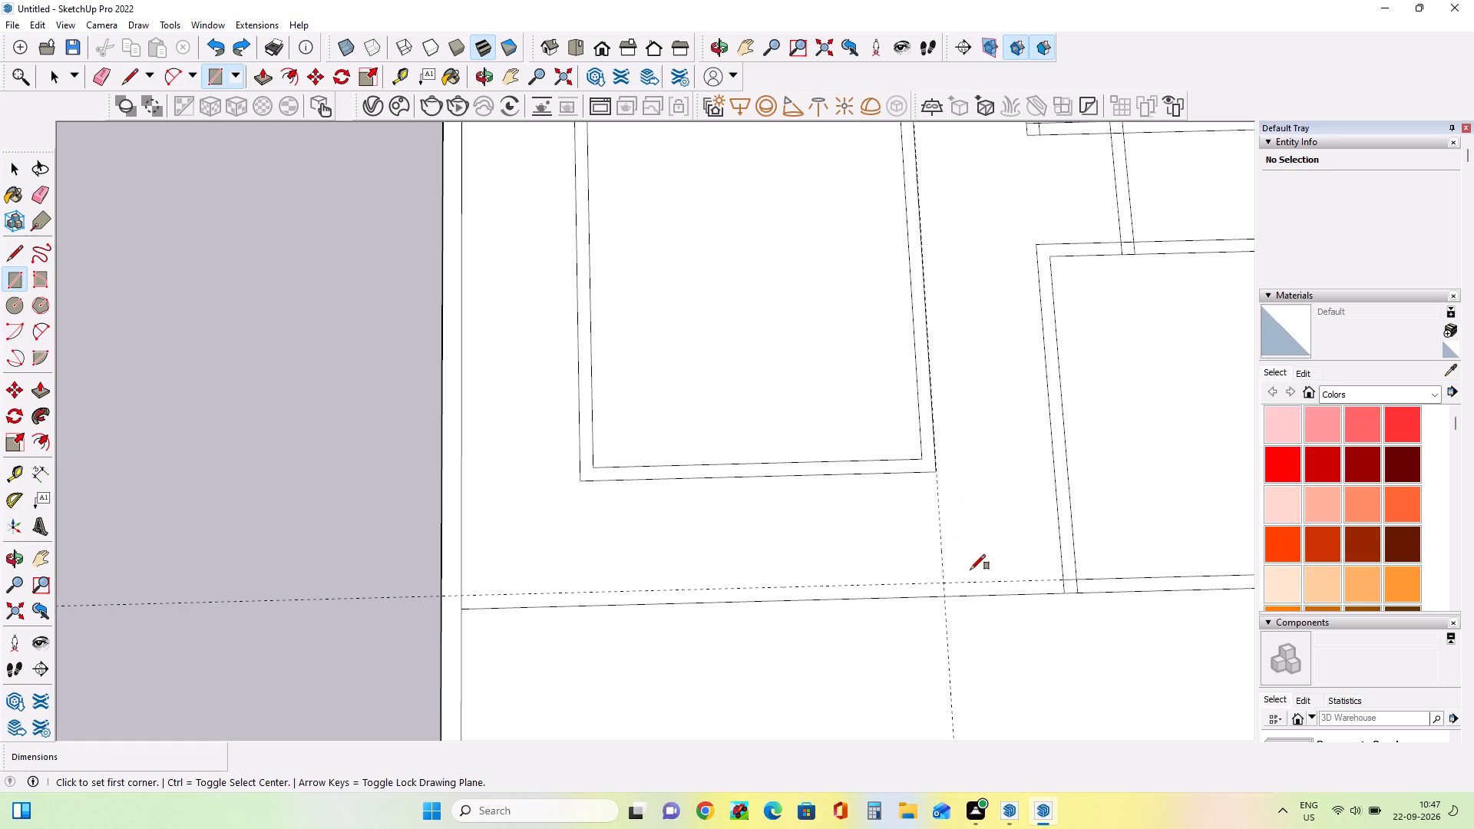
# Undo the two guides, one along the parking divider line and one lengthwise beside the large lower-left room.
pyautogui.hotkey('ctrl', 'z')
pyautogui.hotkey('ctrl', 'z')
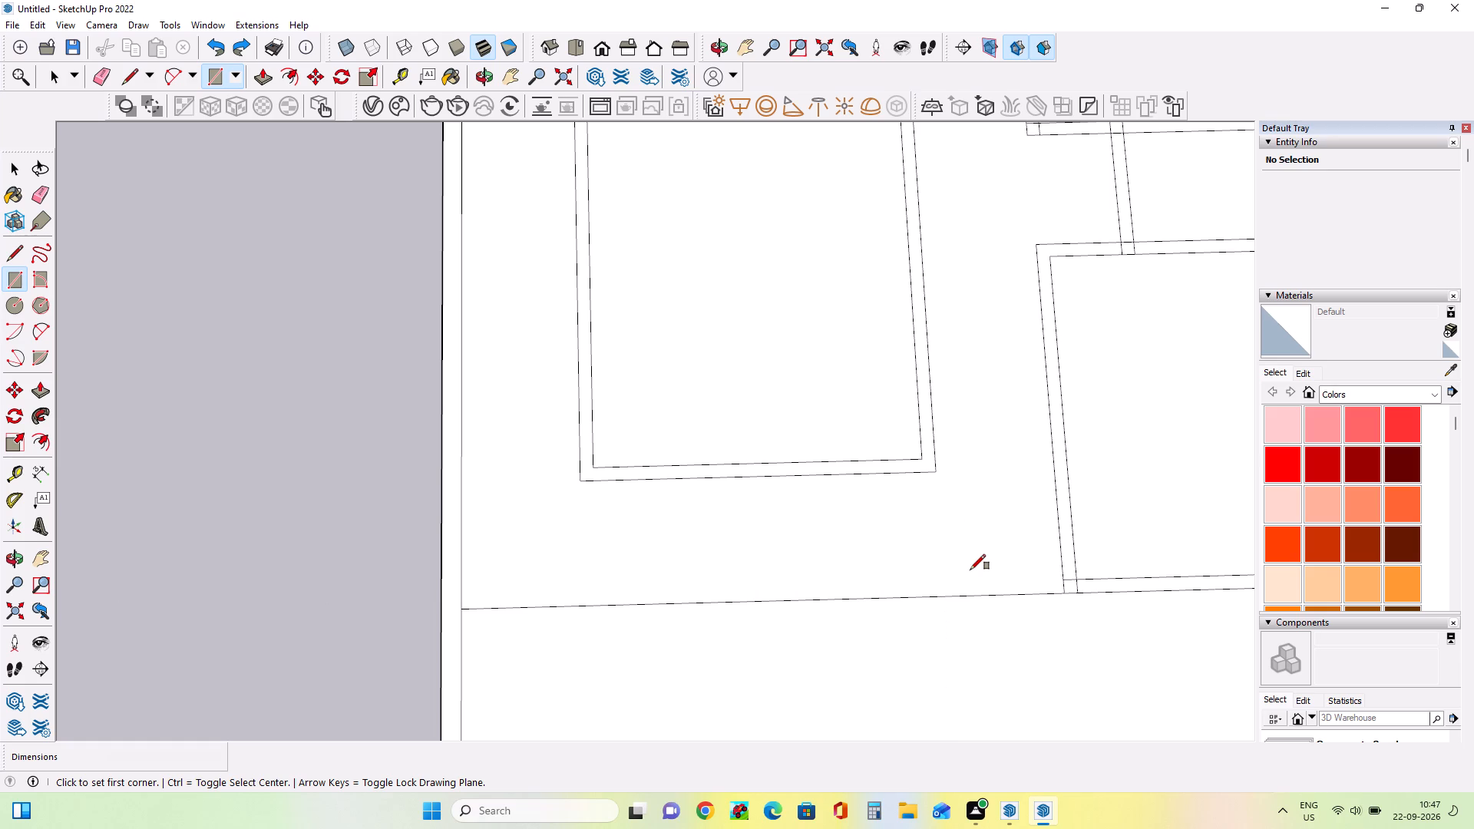
# Draw a 6" square at the large lower-left room's bottom-right corner and a 4' 8" by 6" wall rectangle down to the parking divider.
pyautogui.click(939, 473)
pyautogui.click(922, 457)
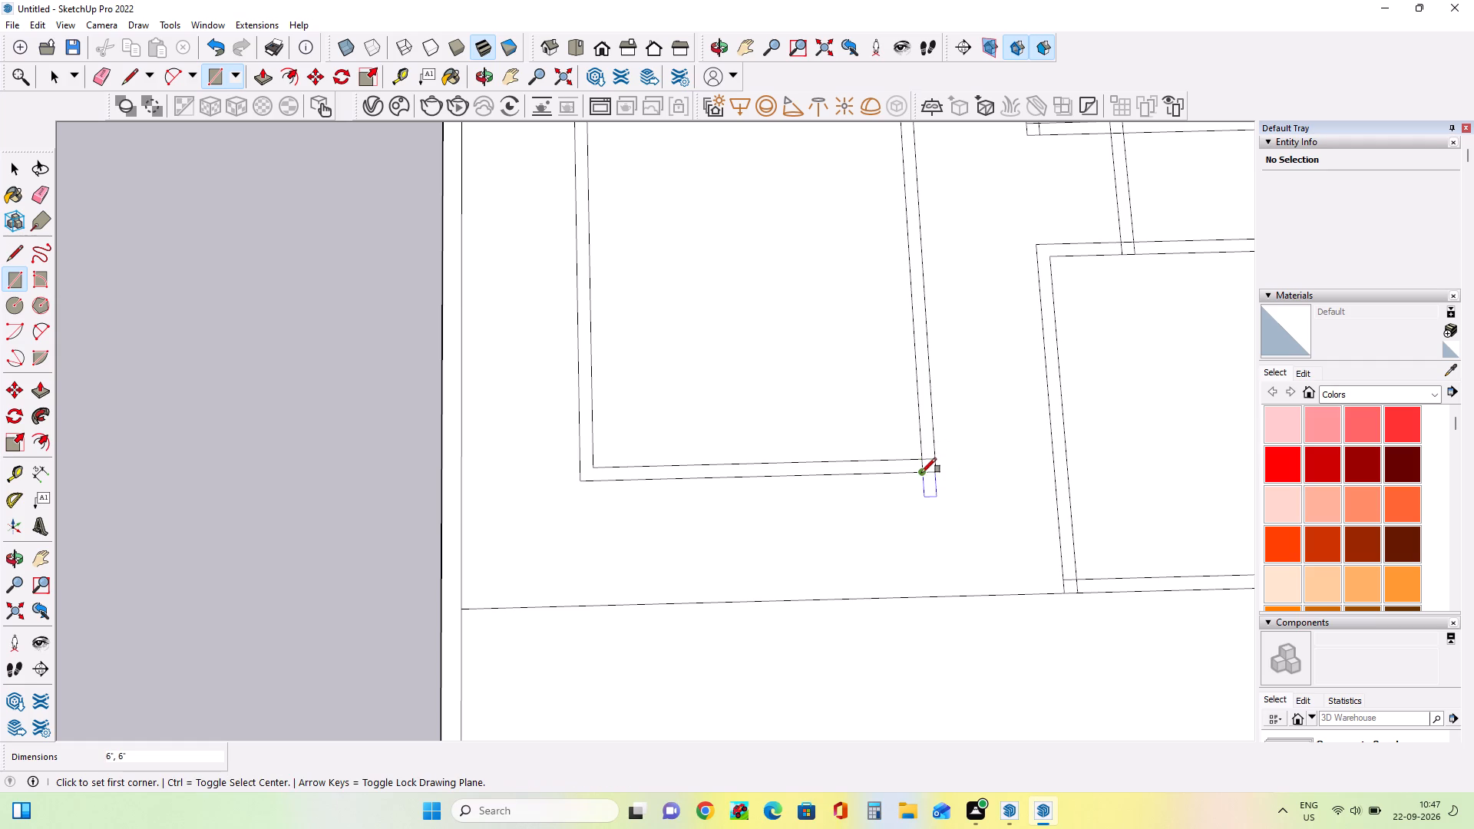
pyautogui.click(924, 471)
pyautogui.click(937, 475)
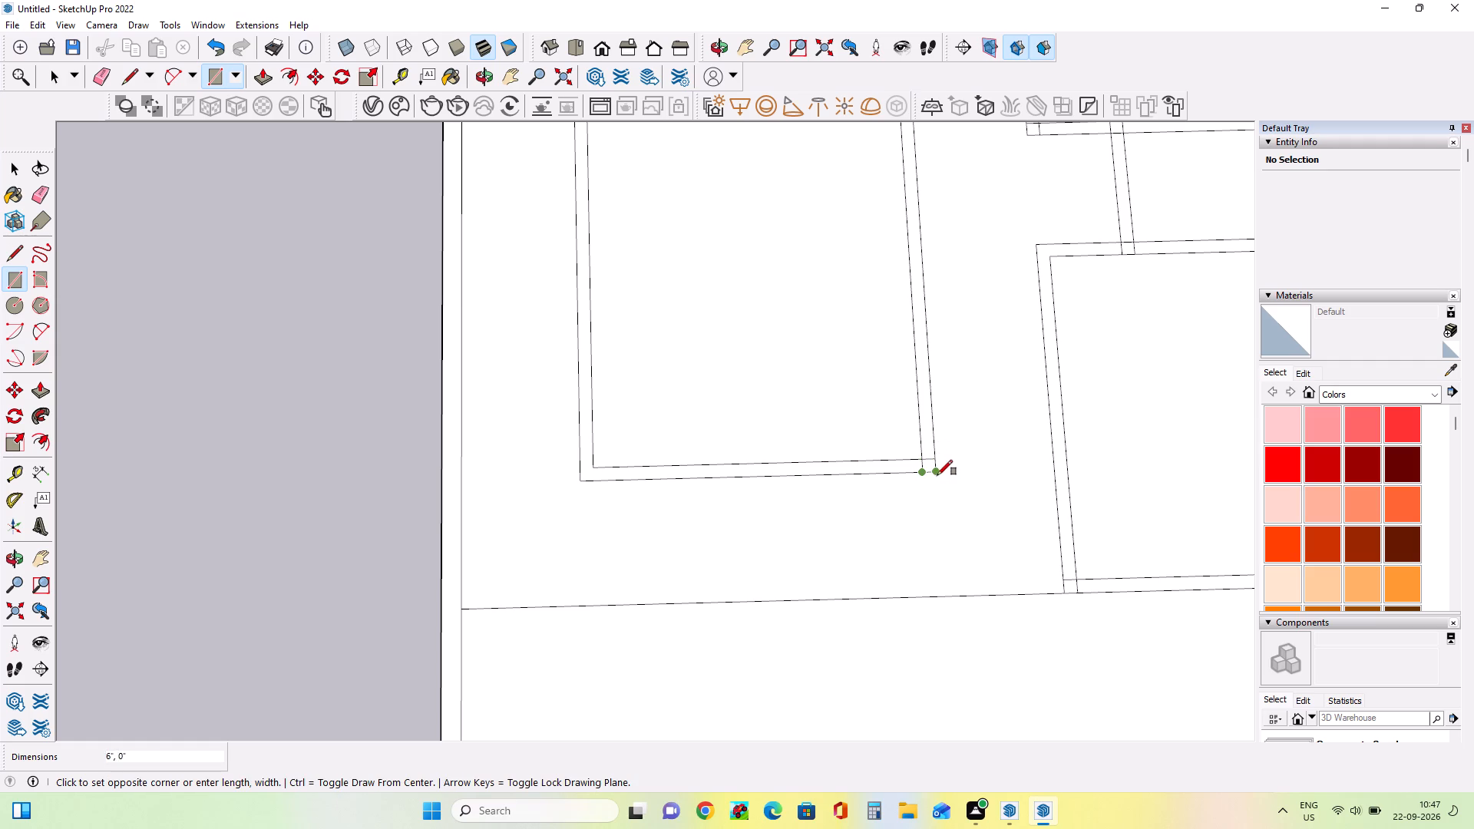
pyautogui.doubleClick(948, 590)
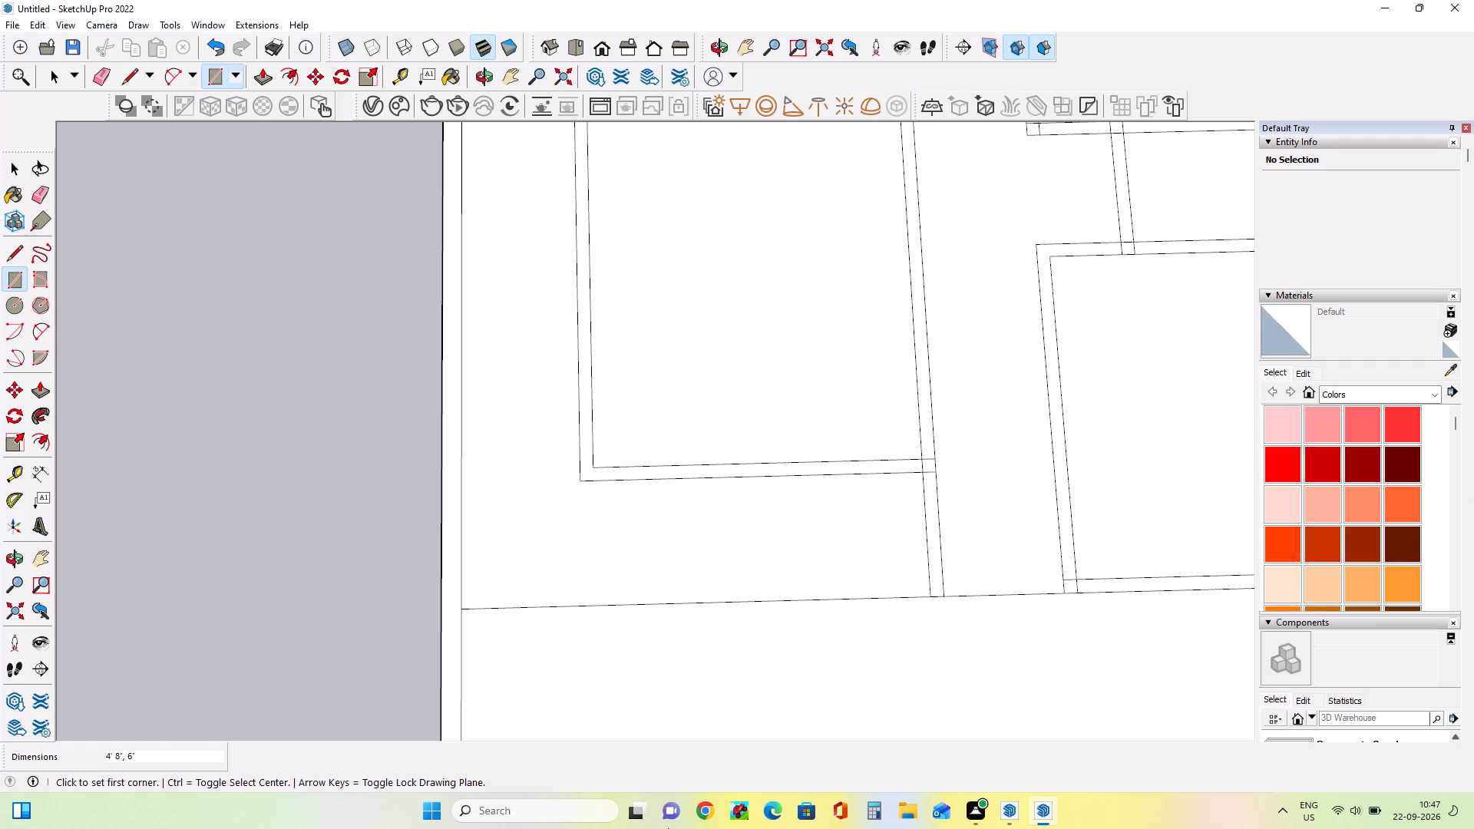
# Erase both lines of the large lower-left room's right wall to open it toward the central passage.
pyautogui.scroll(-7, 682, 296)
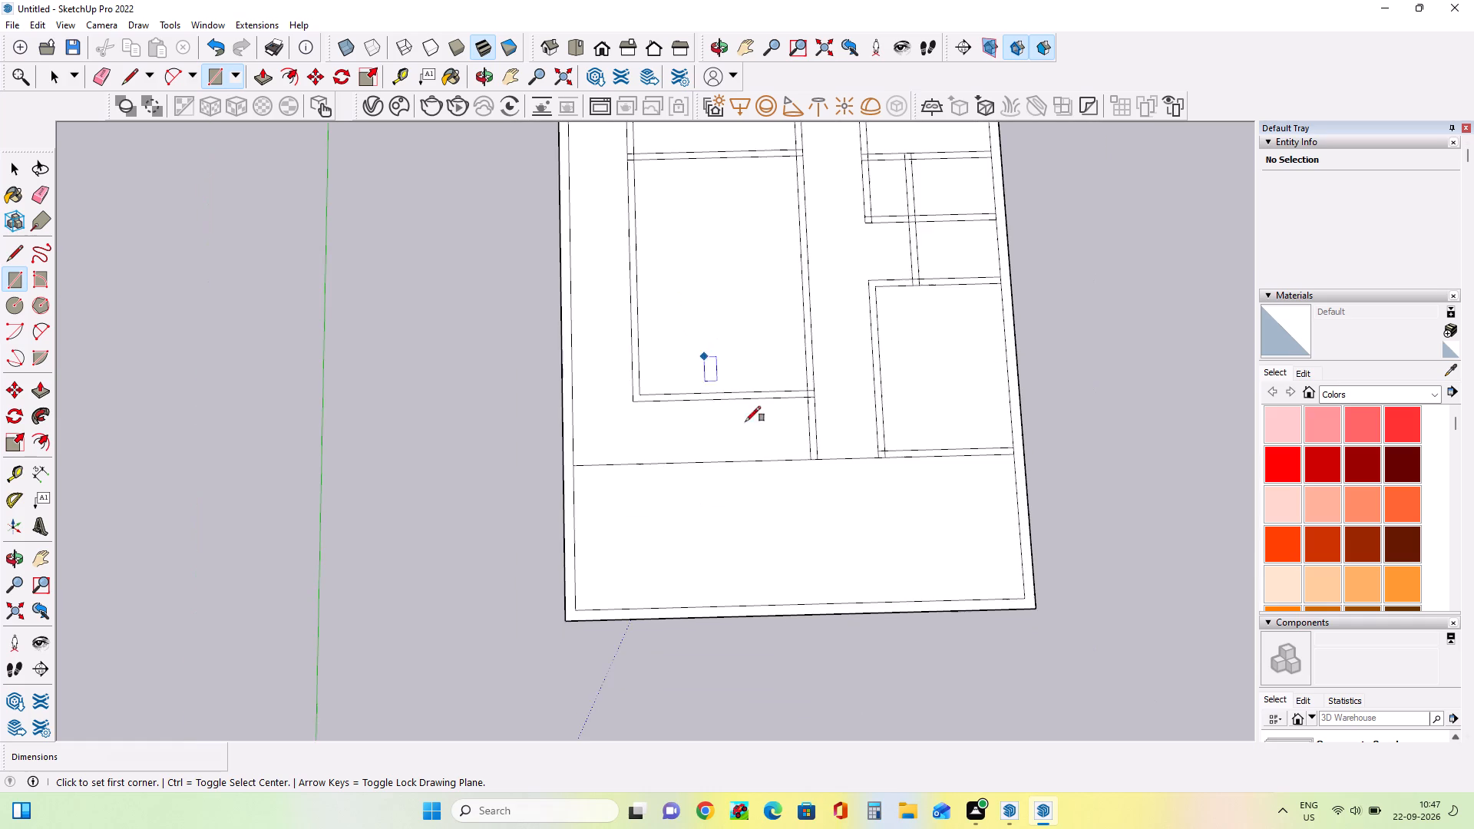
pyautogui.scroll(3, 861, 437)
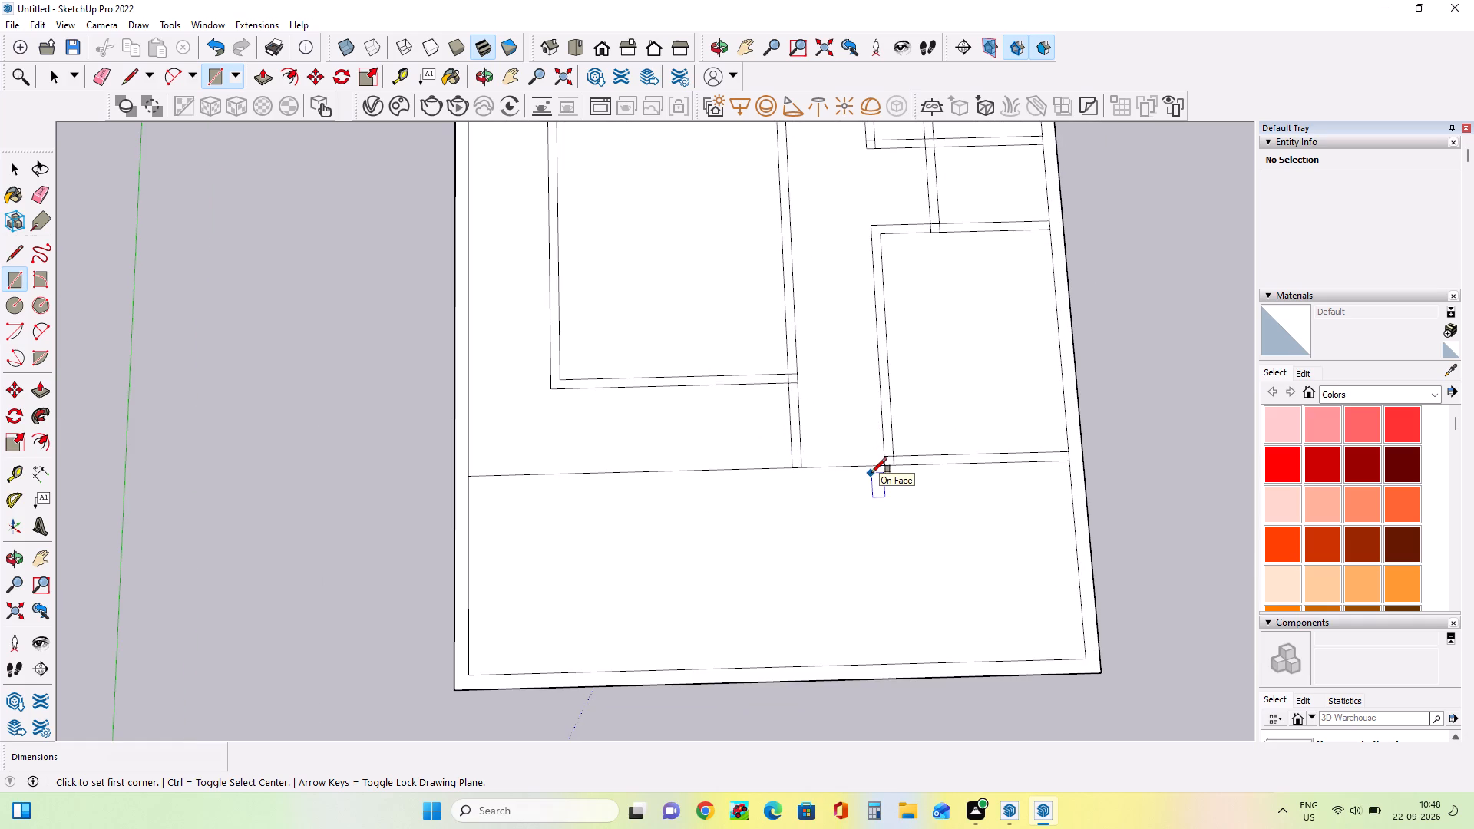
pyautogui.scroll(-3, 801, 362)
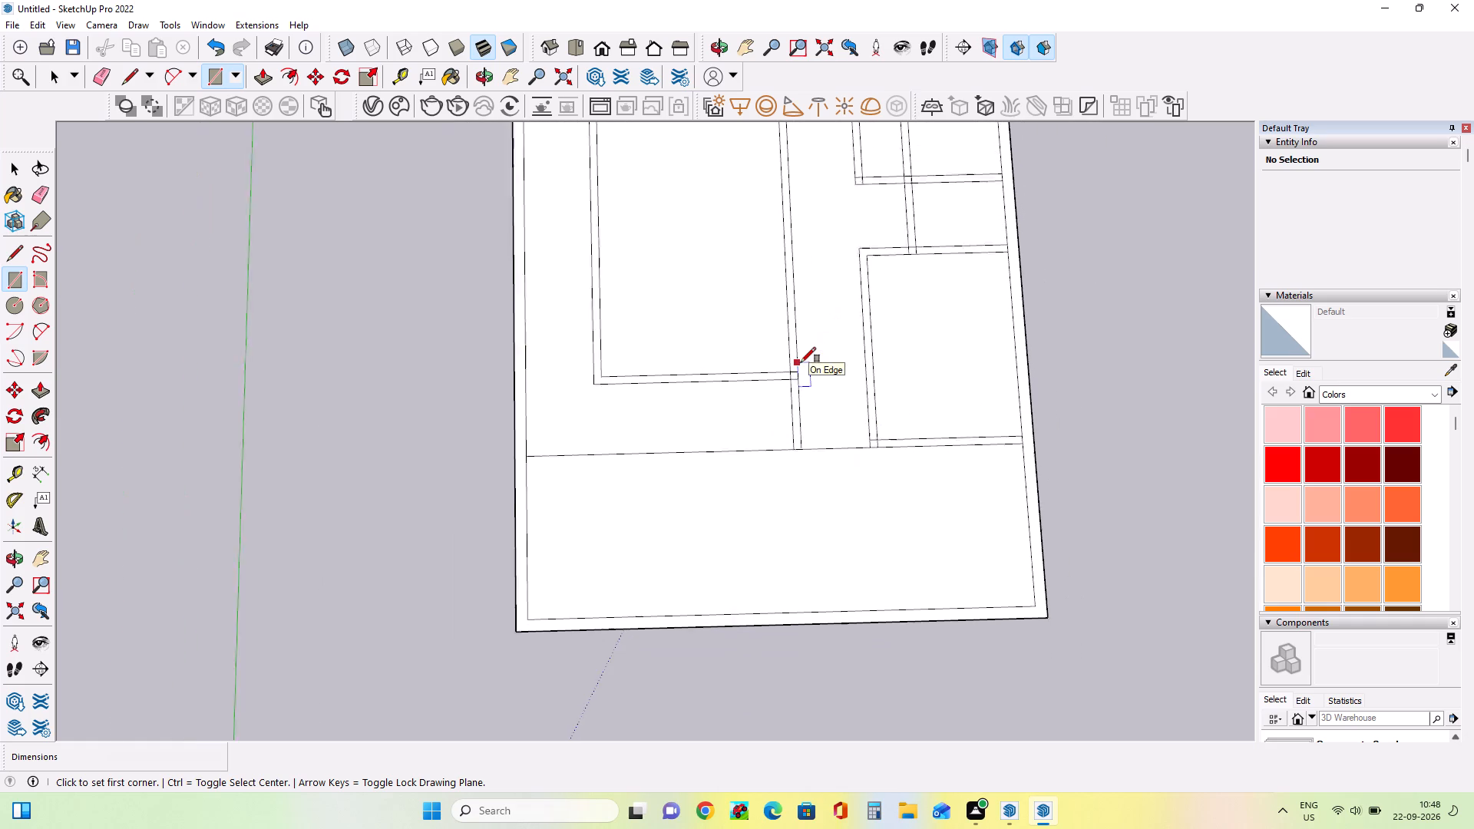
pyautogui.scroll(-1, 801, 362)
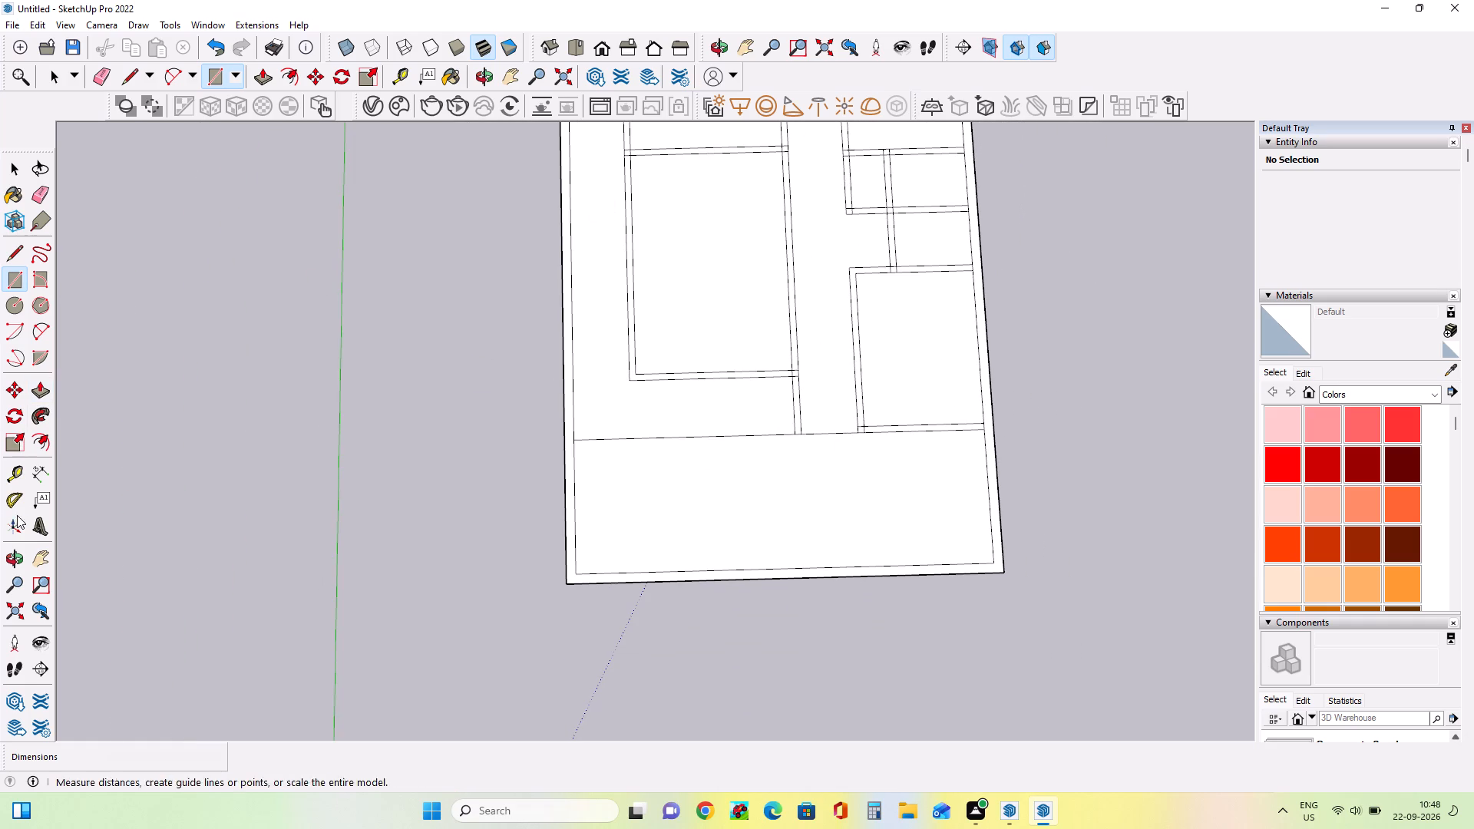
pyautogui.click(40, 198)
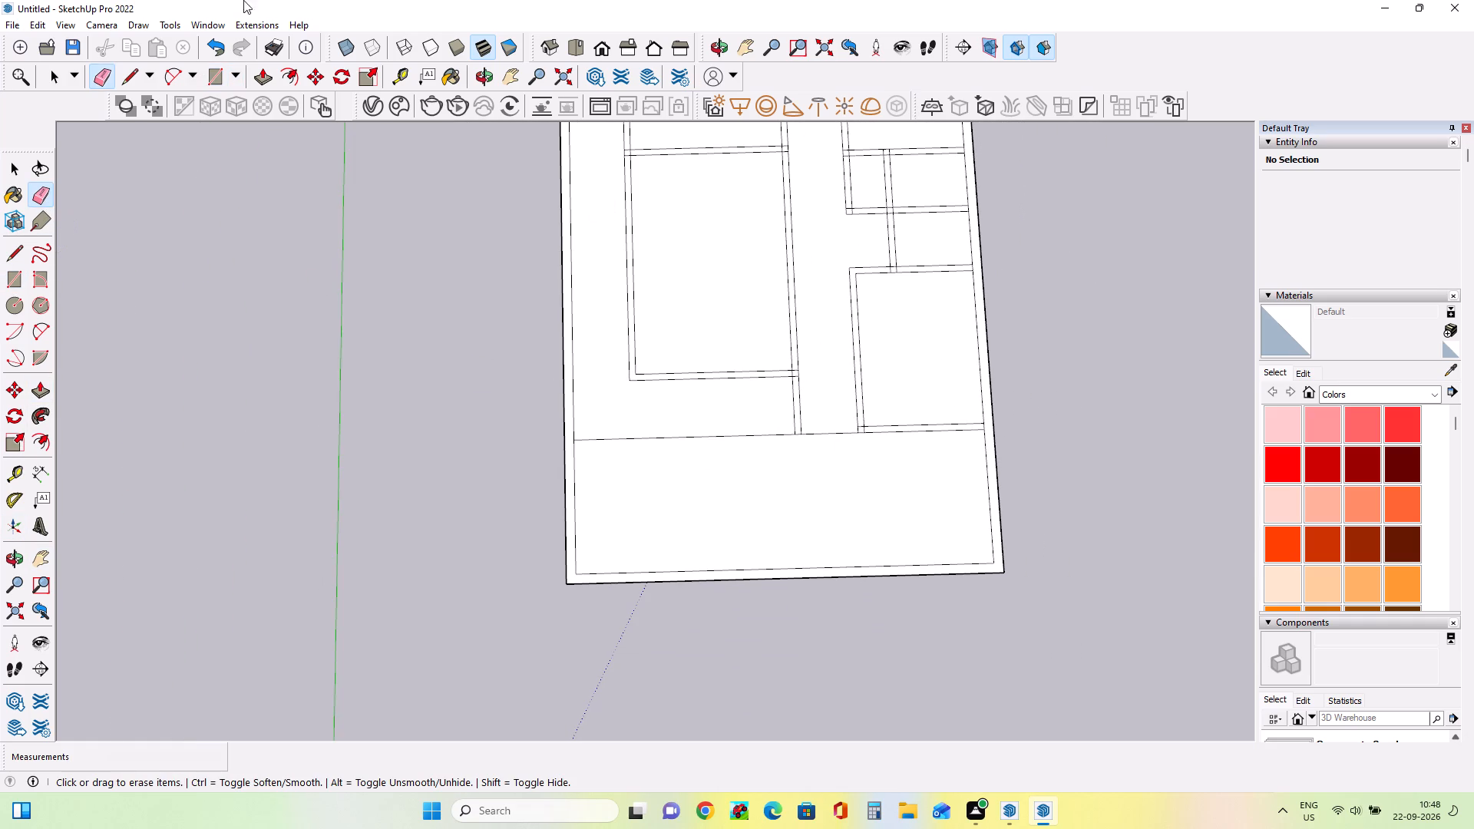
pyautogui.click(797, 302)
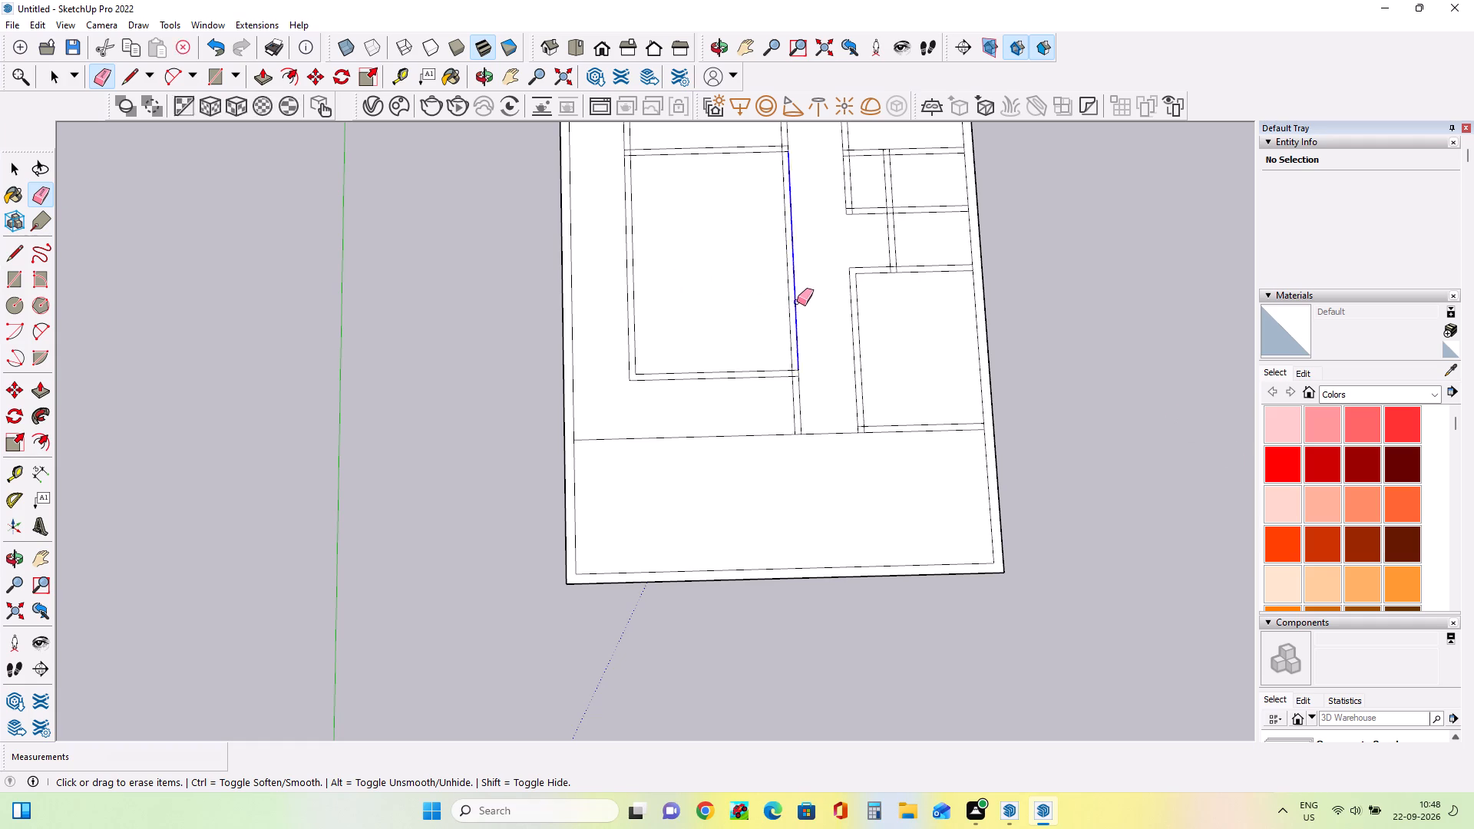
pyautogui.click(789, 306)
# Draw a 6" square at the large lower-left room's bottom-left corner and a 6" wide wall rectangle down to the plot's bottom inner line.
pyautogui.scroll(-3, 848, 308)
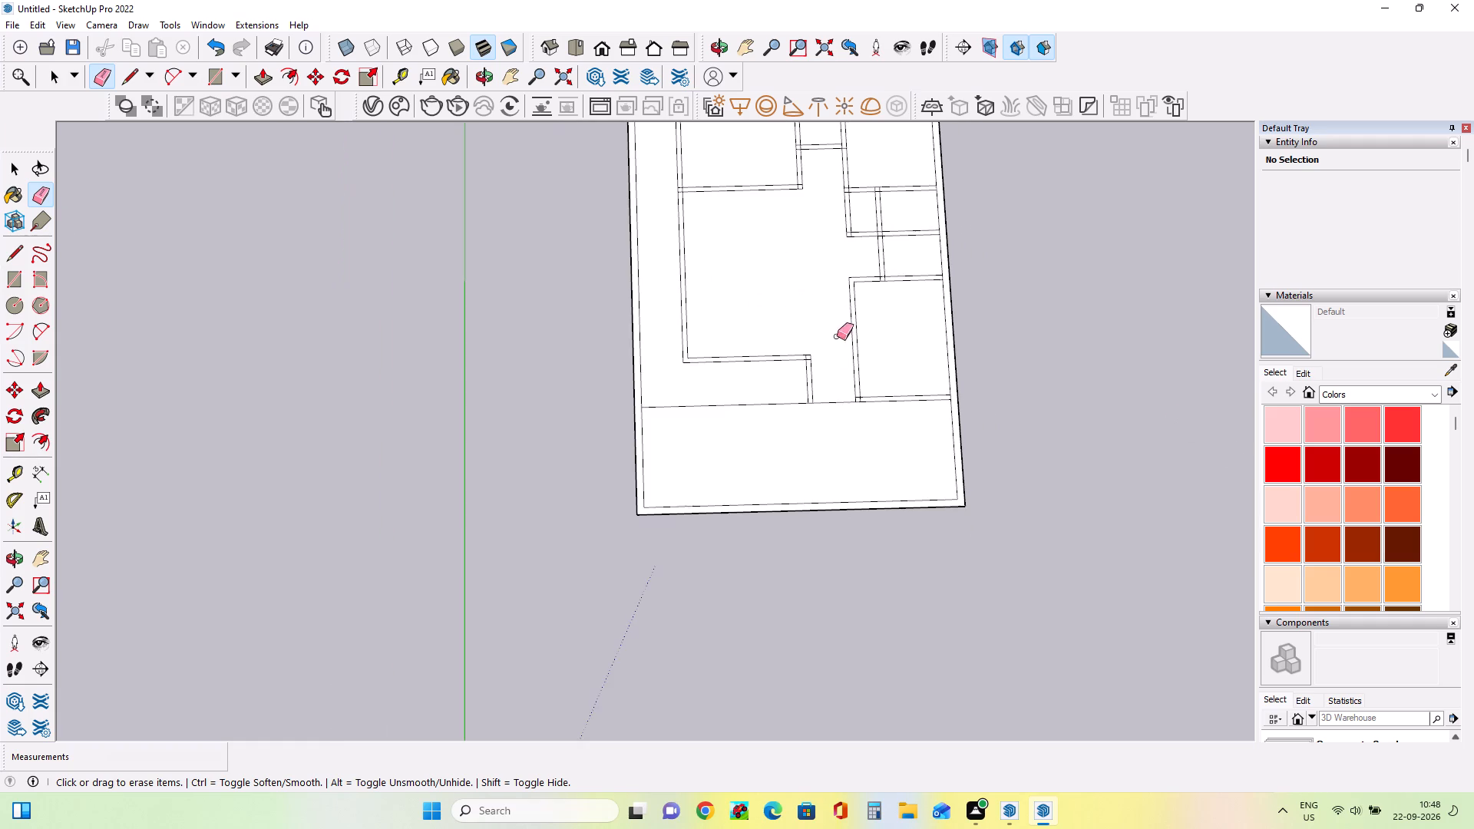
pyautogui.scroll(3, 825, 388)
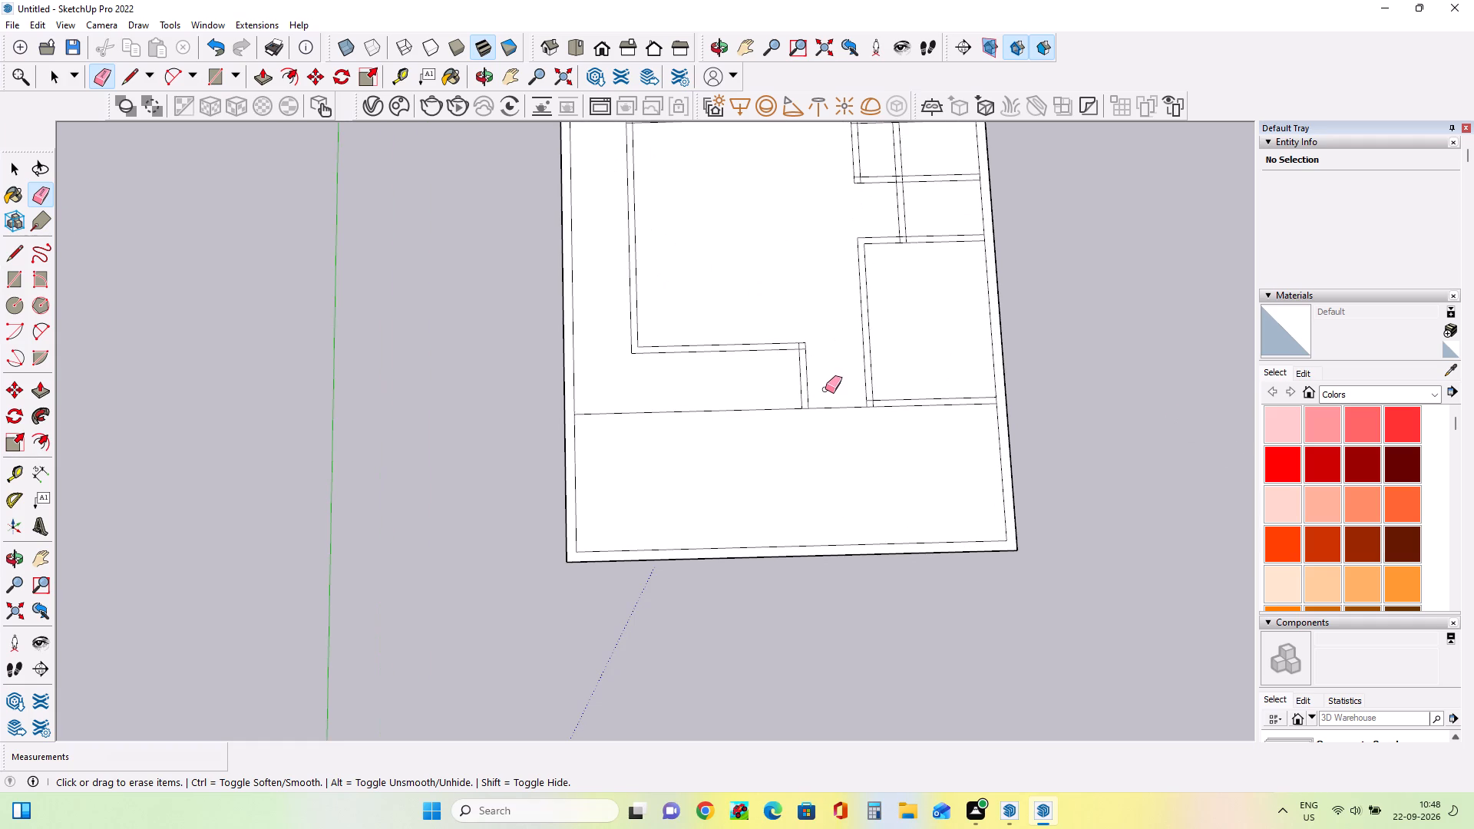
pyautogui.scroll(-1, 825, 389)
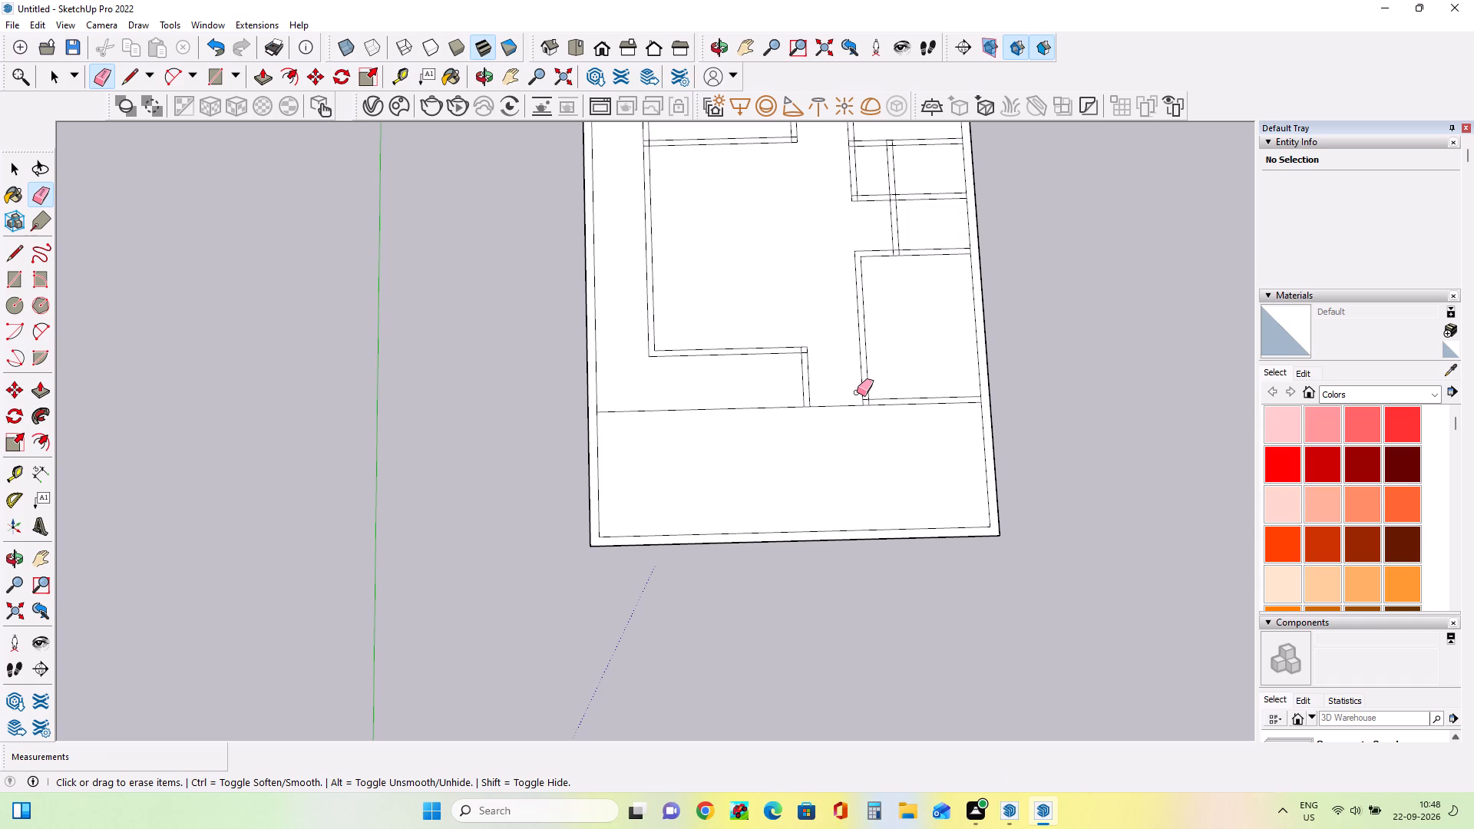
pyautogui.scroll(-1, 857, 392)
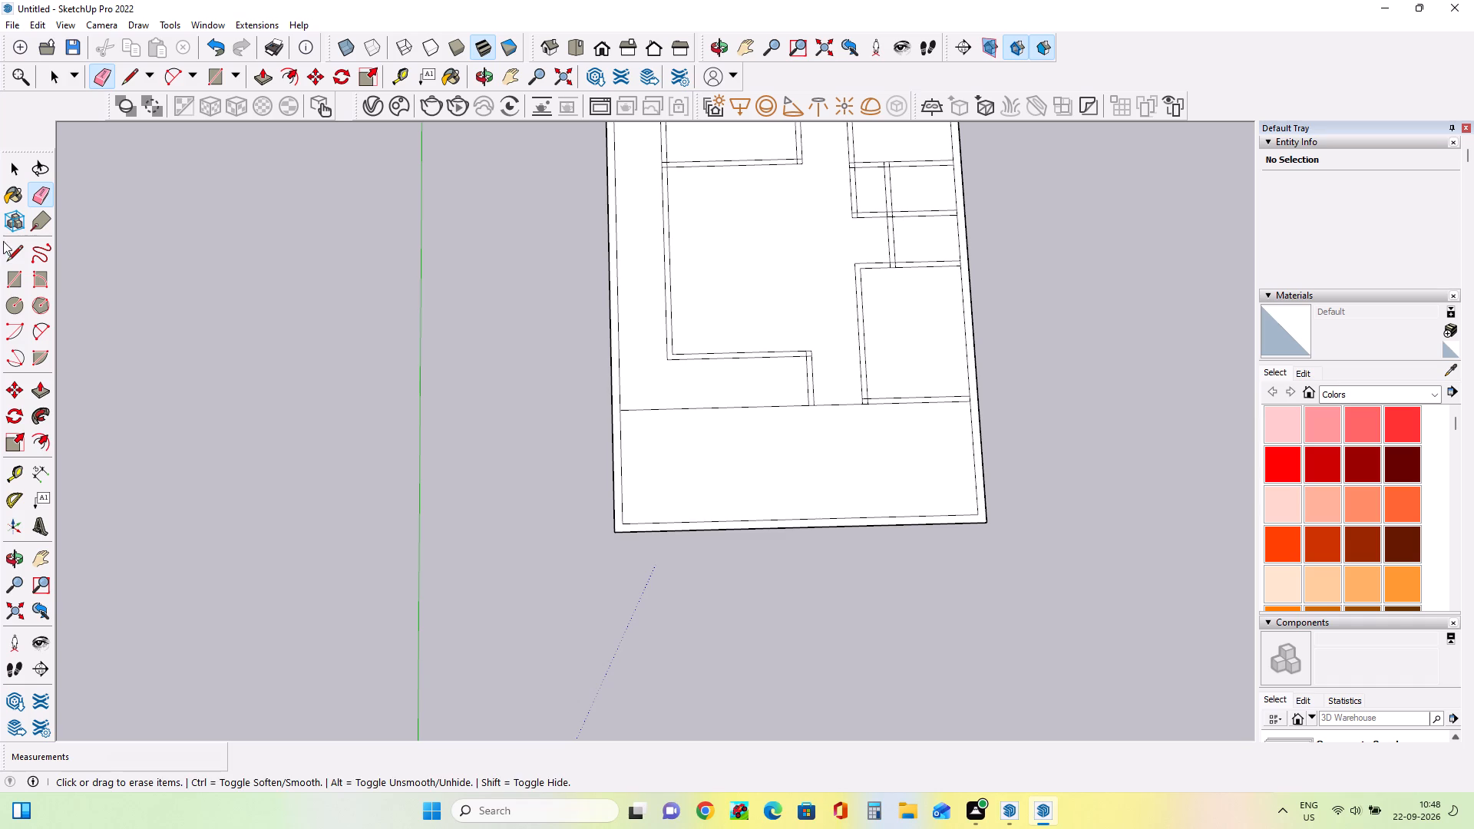
pyautogui.click(10, 279)
pyautogui.scroll(8, 735, 360)
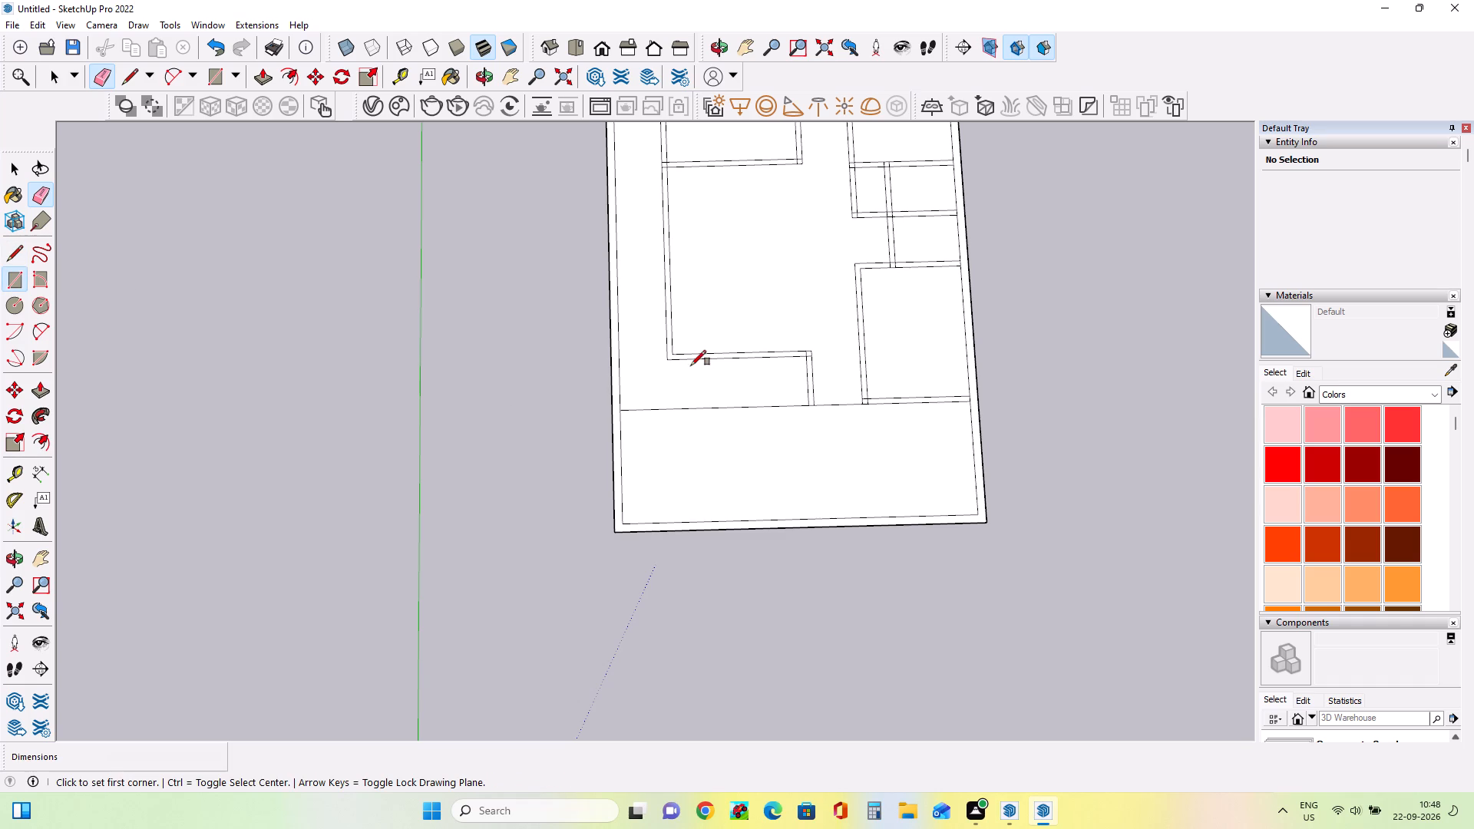
pyautogui.scroll(7, 691, 365)
pyautogui.click(659, 340)
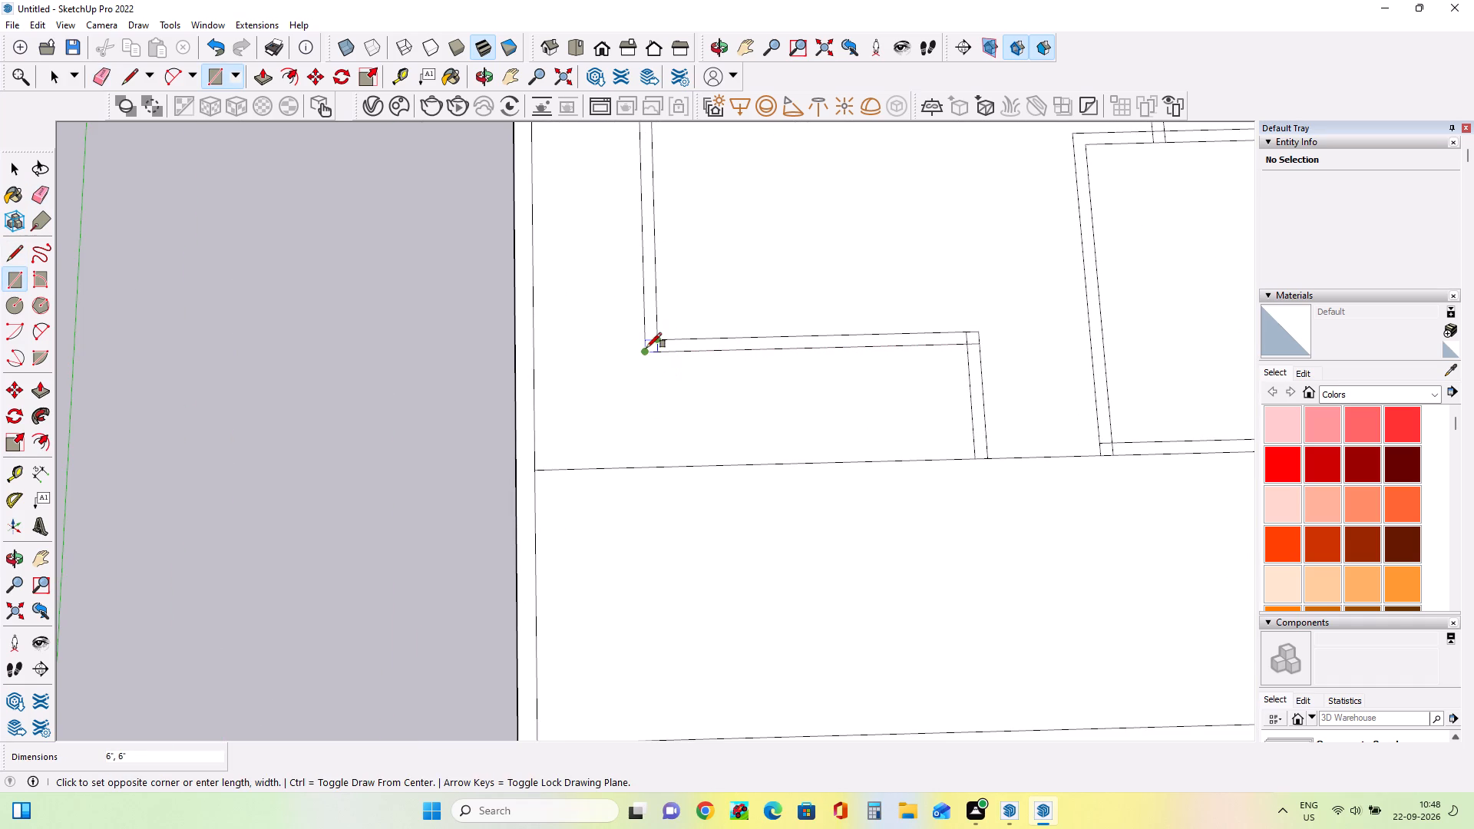
pyautogui.click(646, 348)
pyautogui.click(659, 352)
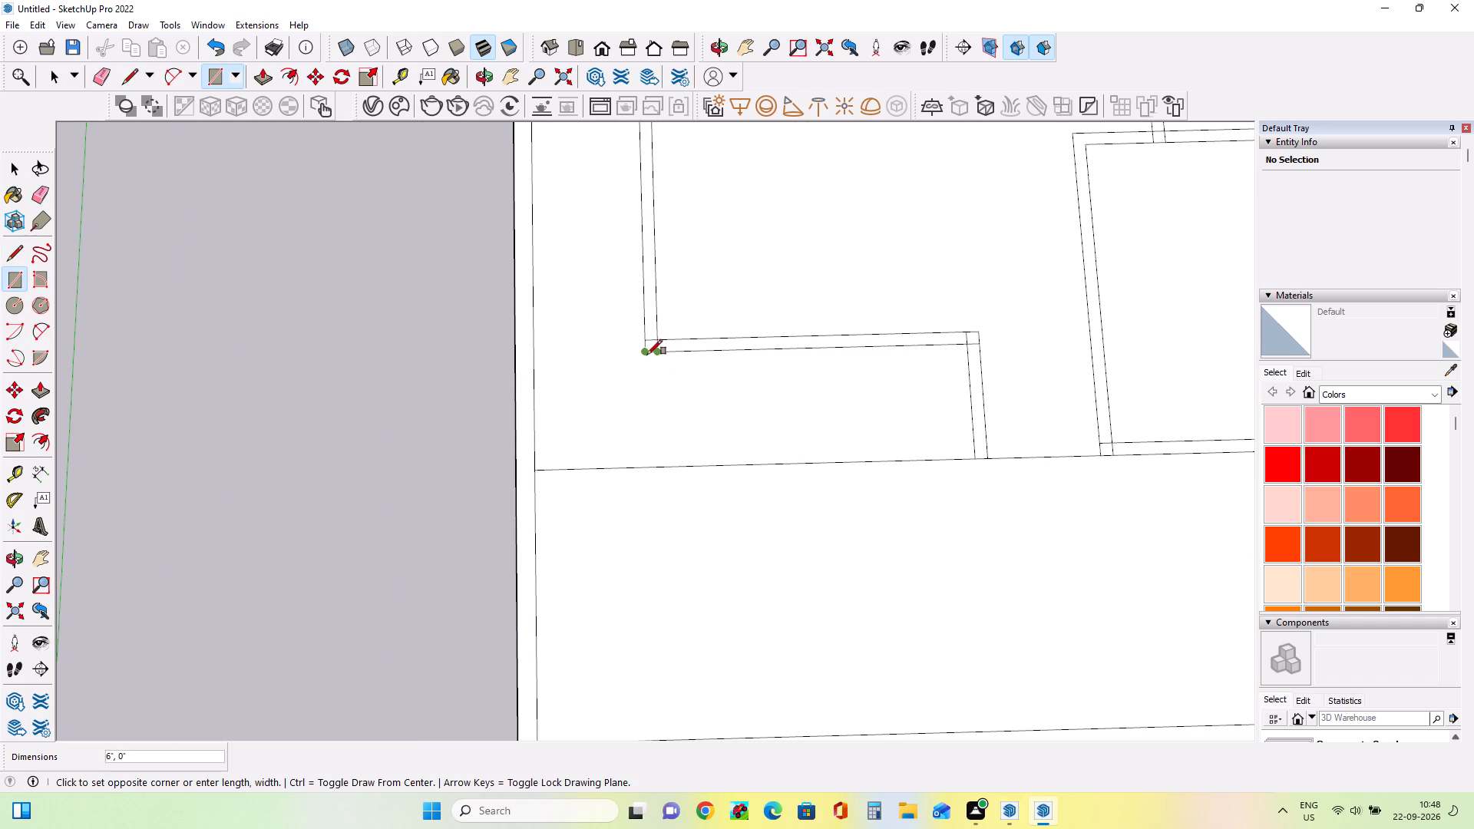
pyautogui.click(646, 355)
pyautogui.scroll(-8, 654, 578)
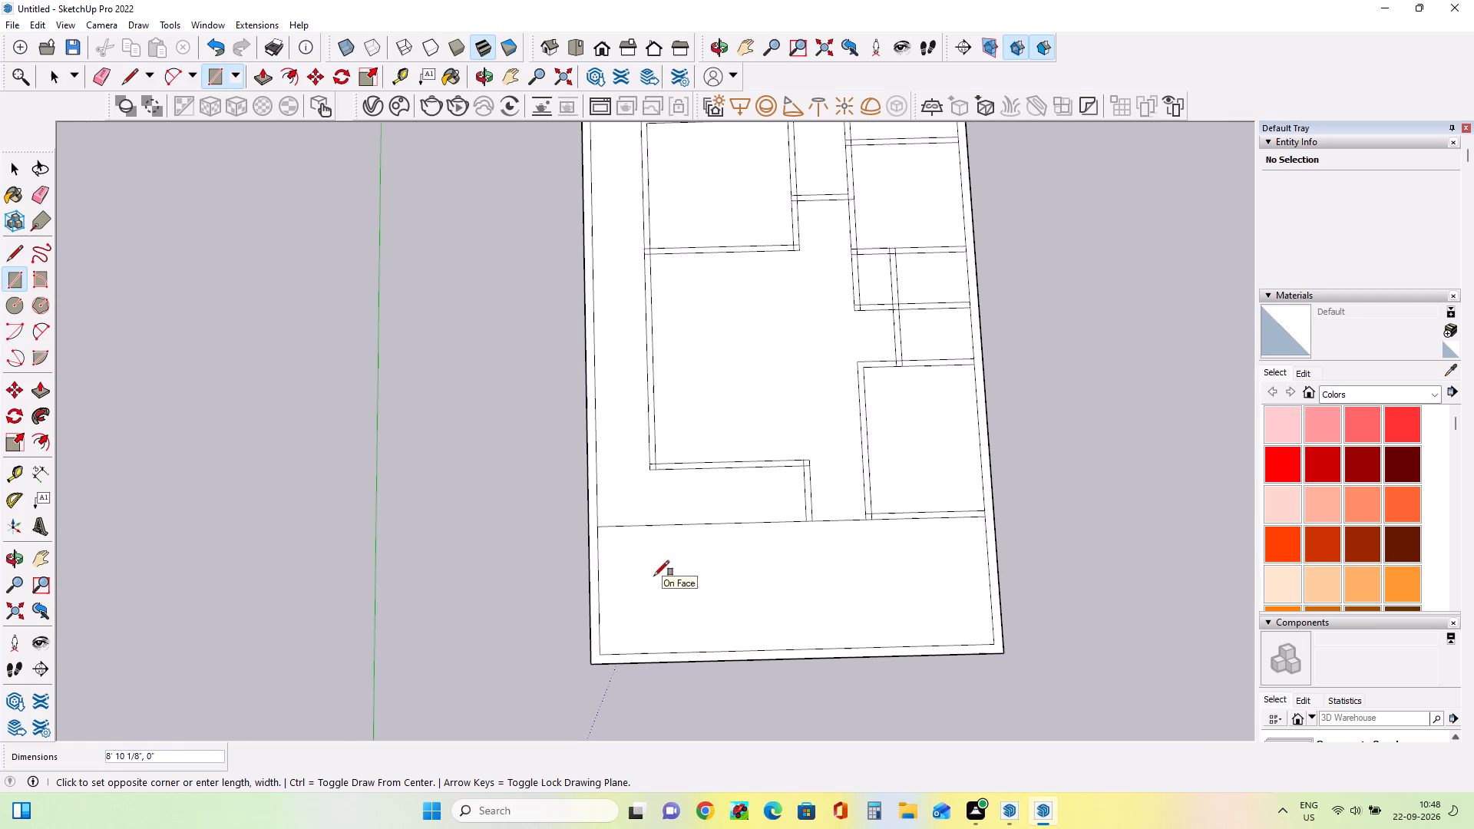
pyautogui.click(650, 650)
# Erase the parking divider line between the long left wall and the short wall below the large room.
pyautogui.scroll(2, 672, 645)
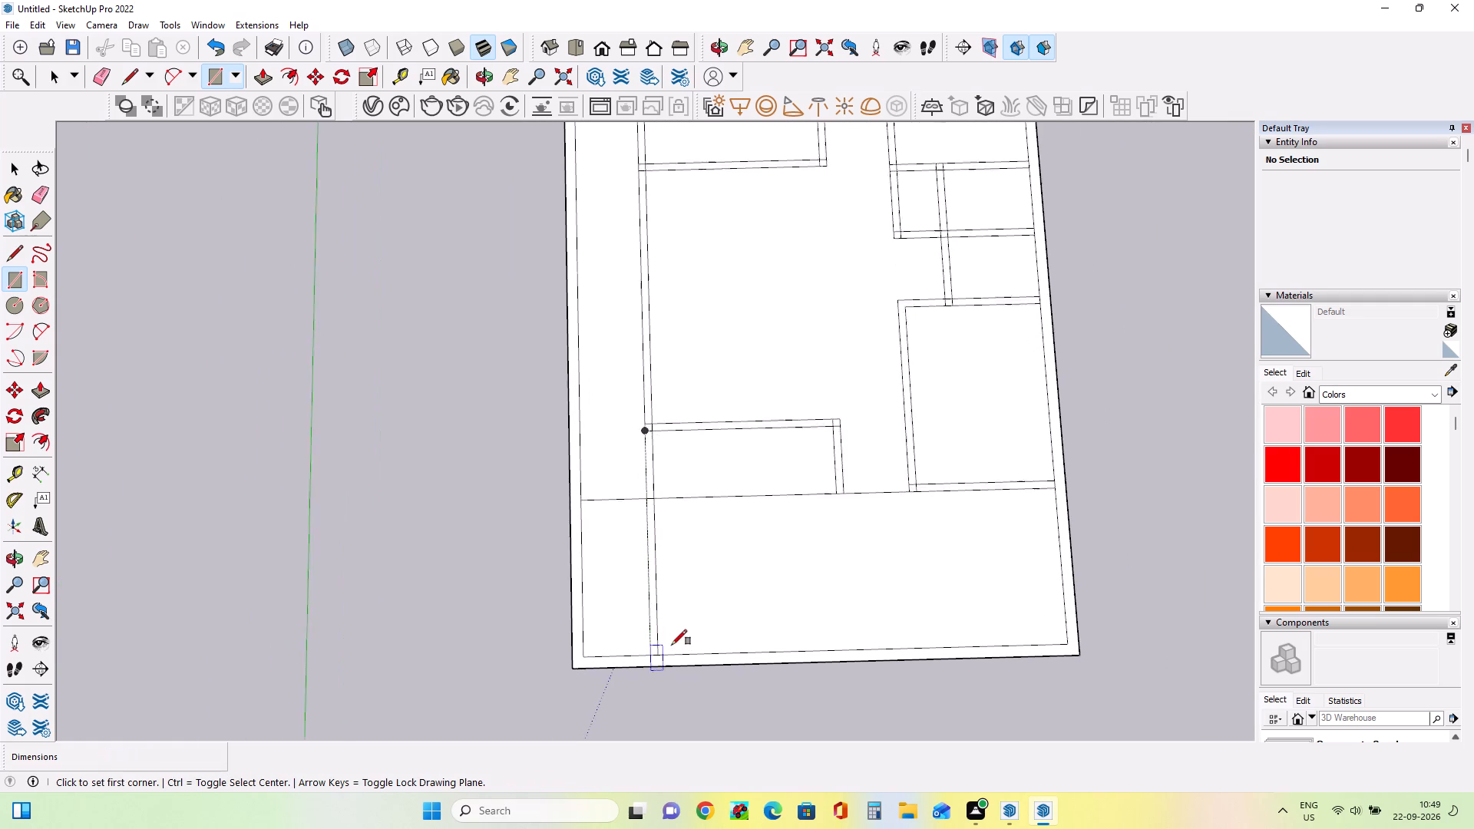
pyautogui.scroll(1, 672, 645)
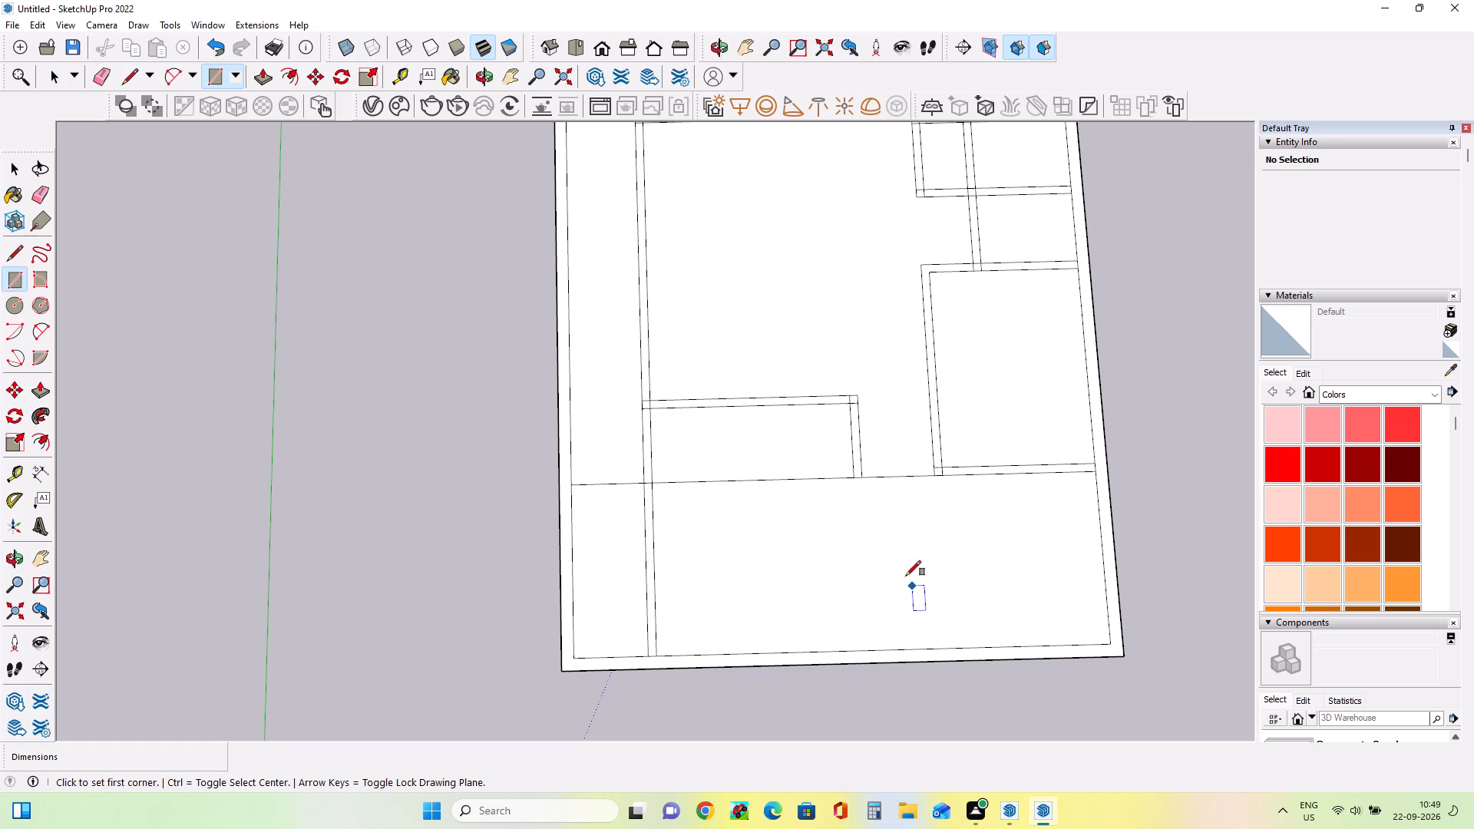
pyautogui.click(38, 188)
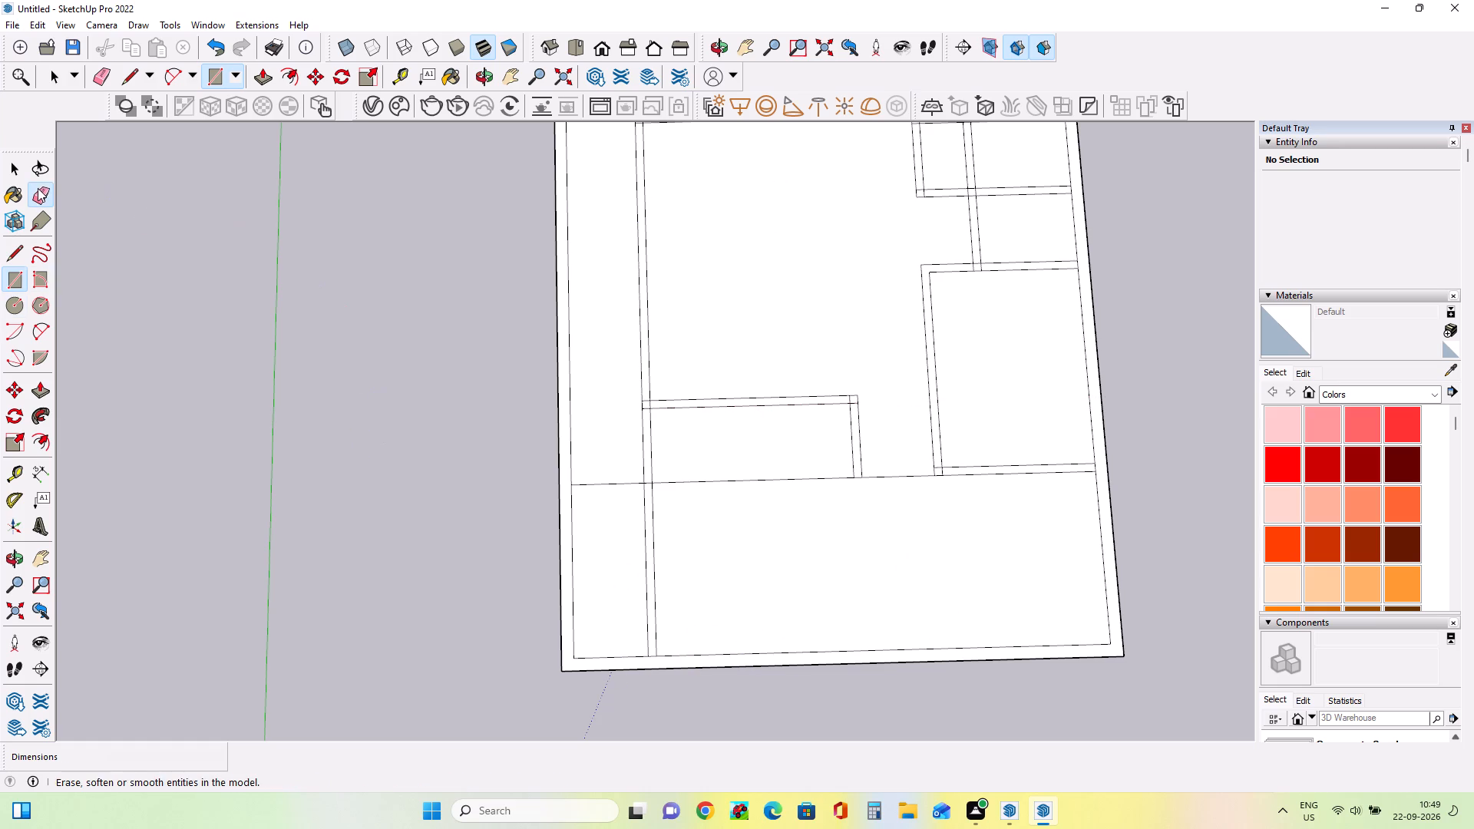
pyautogui.click(757, 482)
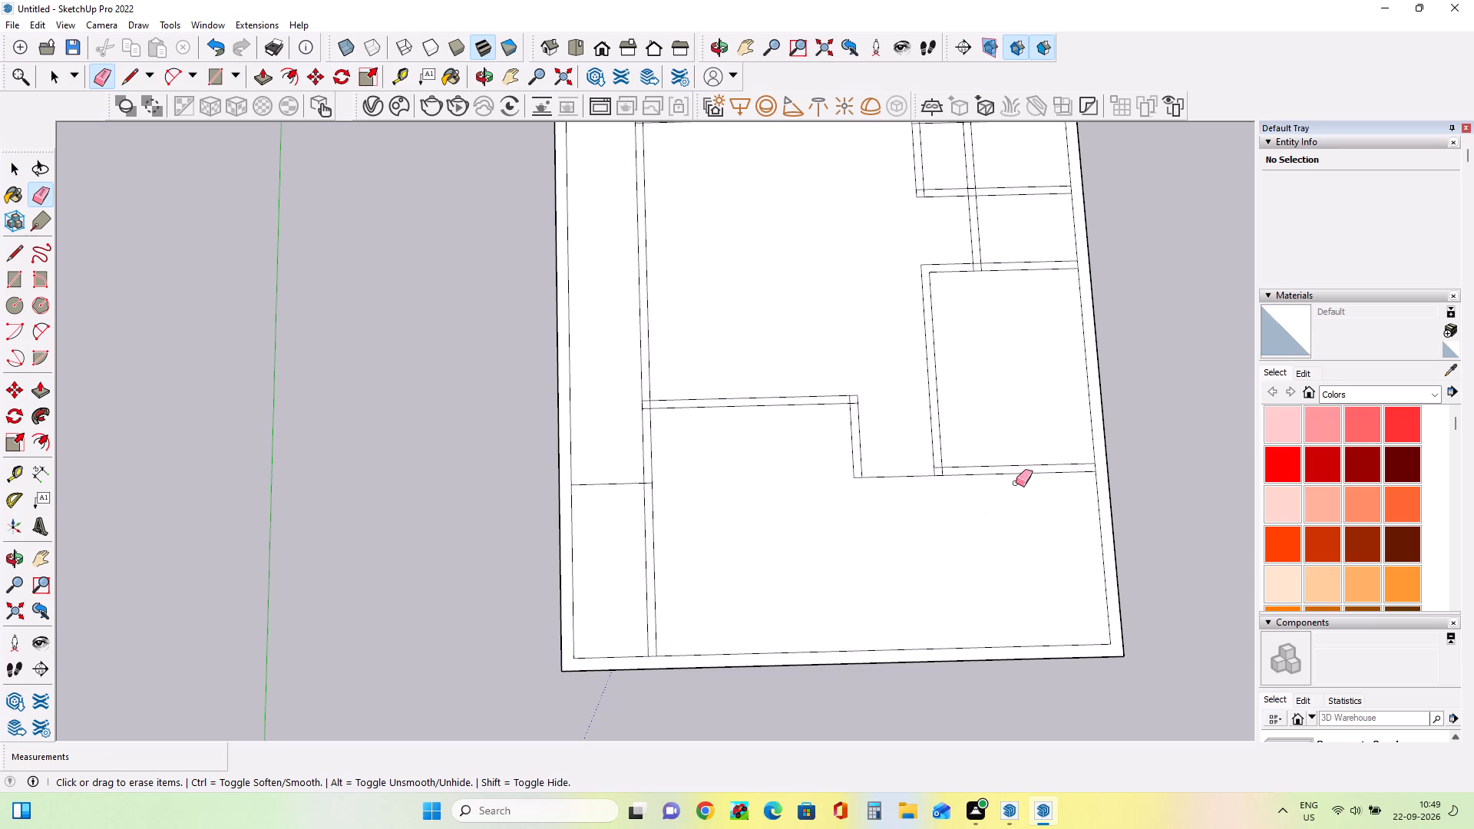
# Place a guide 10" above the parking's bottom inner wall line and another 2' above that guide.
pyautogui.scroll(-5, 1025, 408)
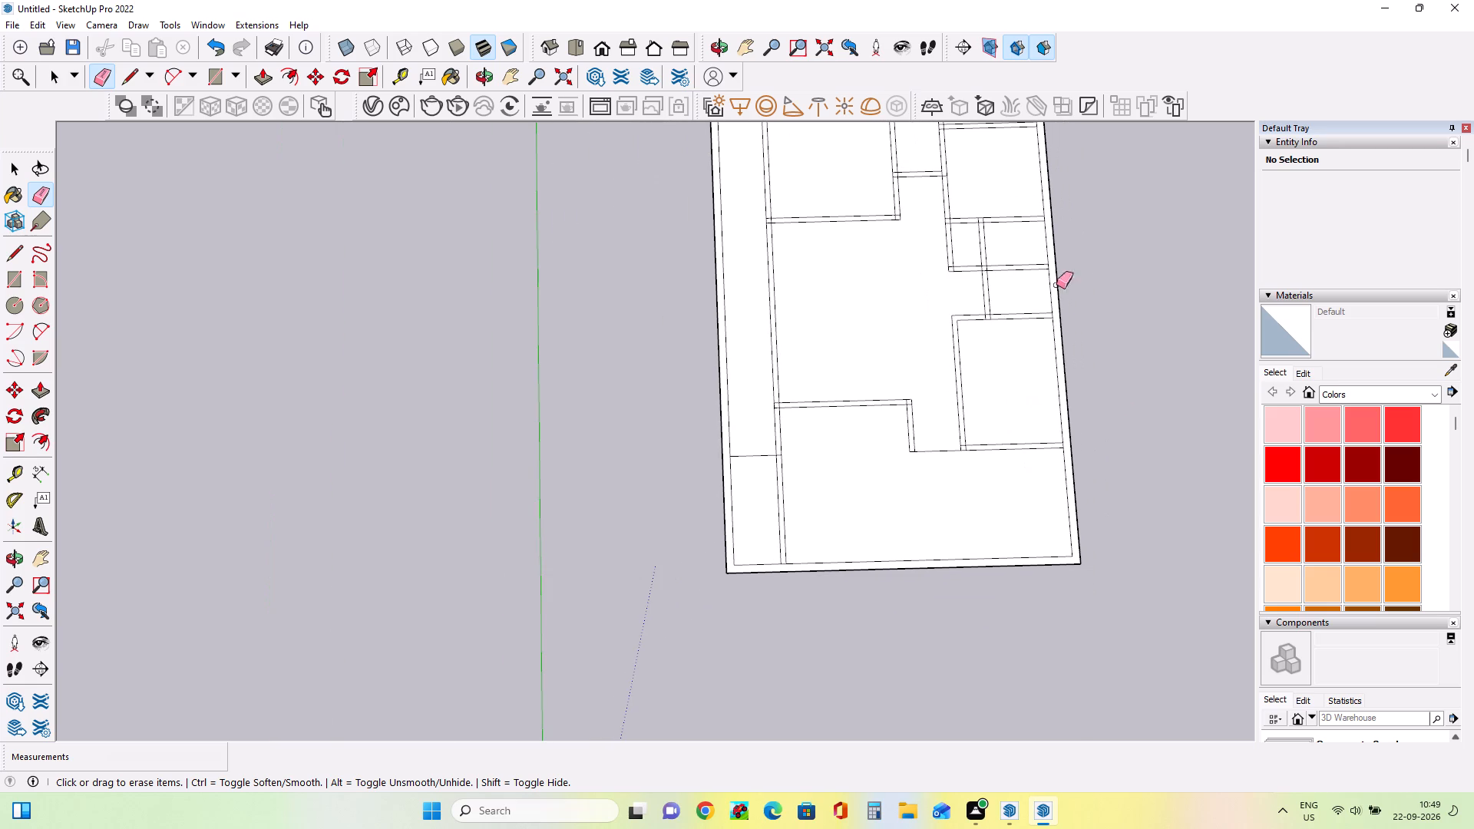
pyautogui.click(33, 559)
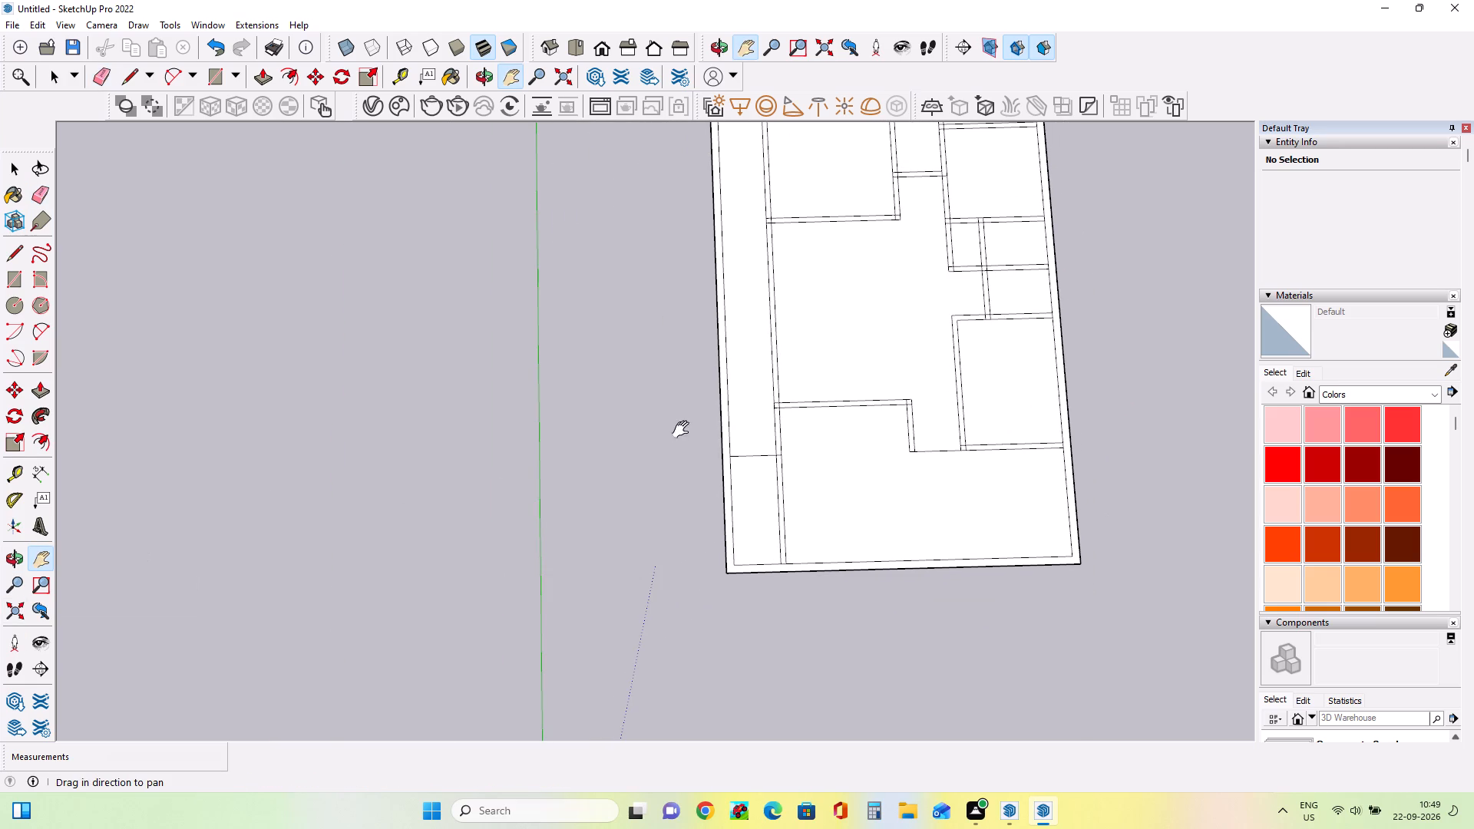
pyautogui.moveTo(684, 430); pyautogui.dragTo(474, 537)
pyautogui.scroll(1, 662, 576)
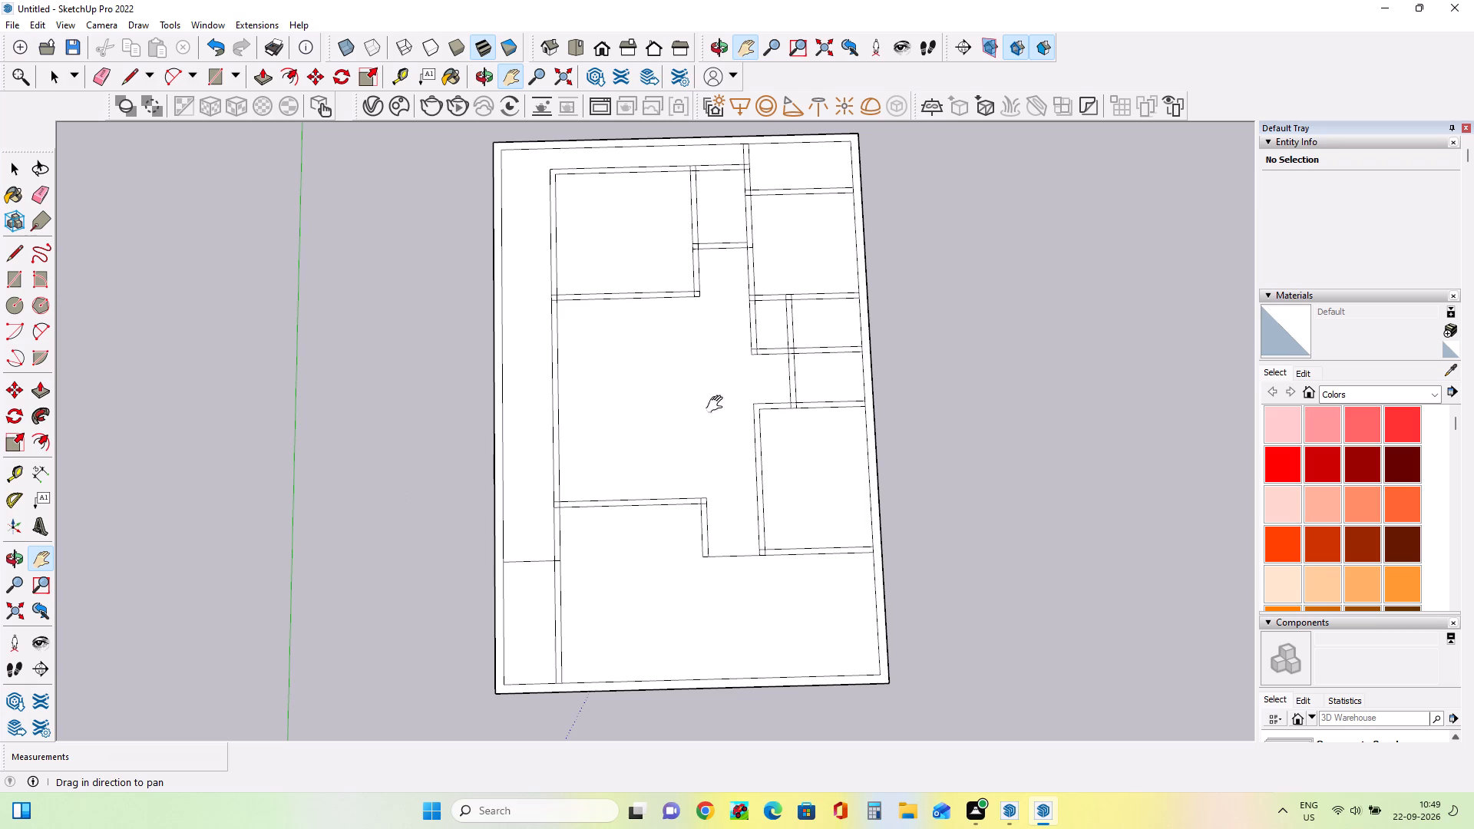
pyautogui.scroll(1, 732, 672)
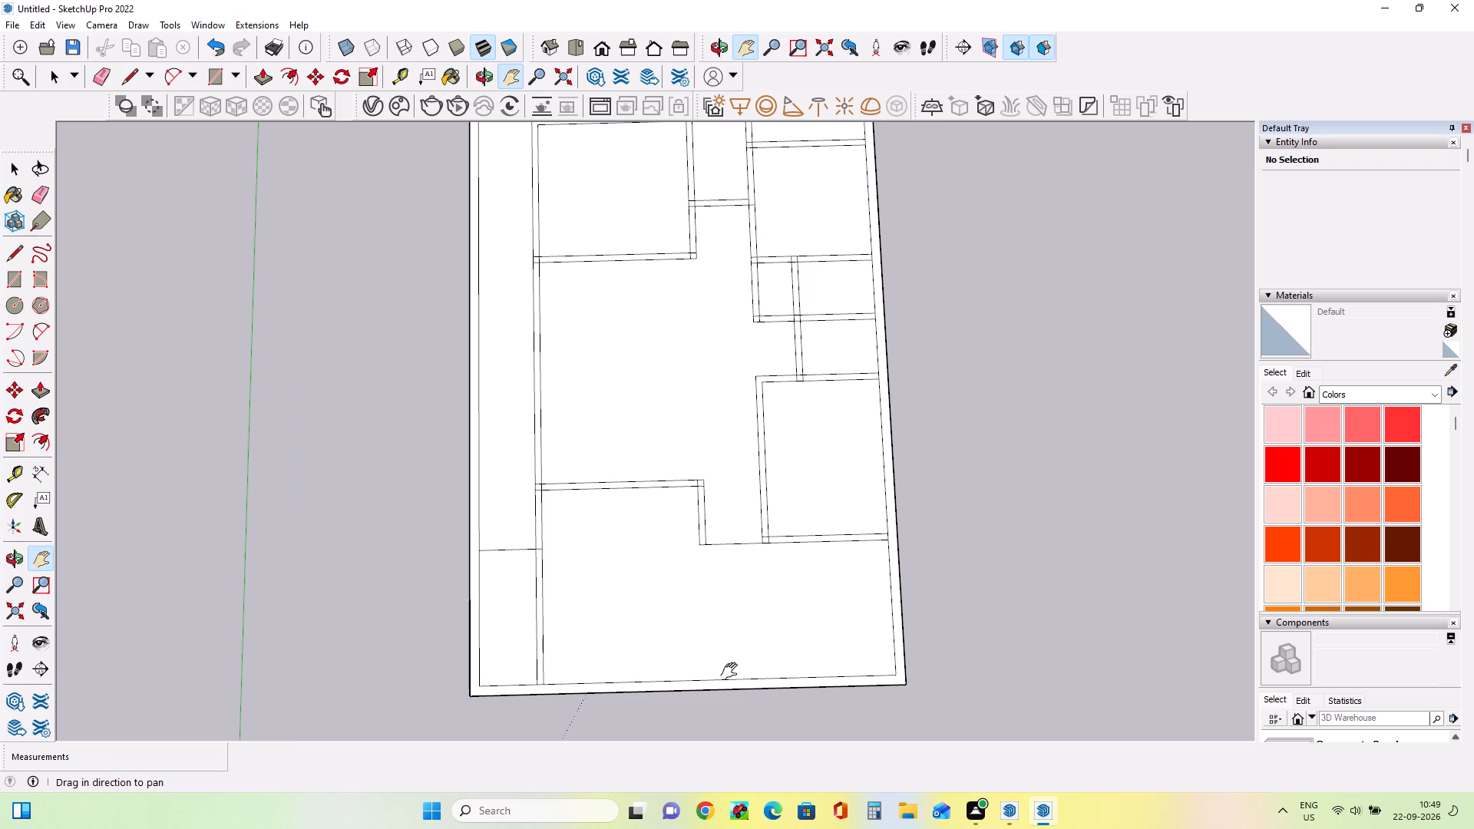
pyautogui.scroll(-1, 732, 672)
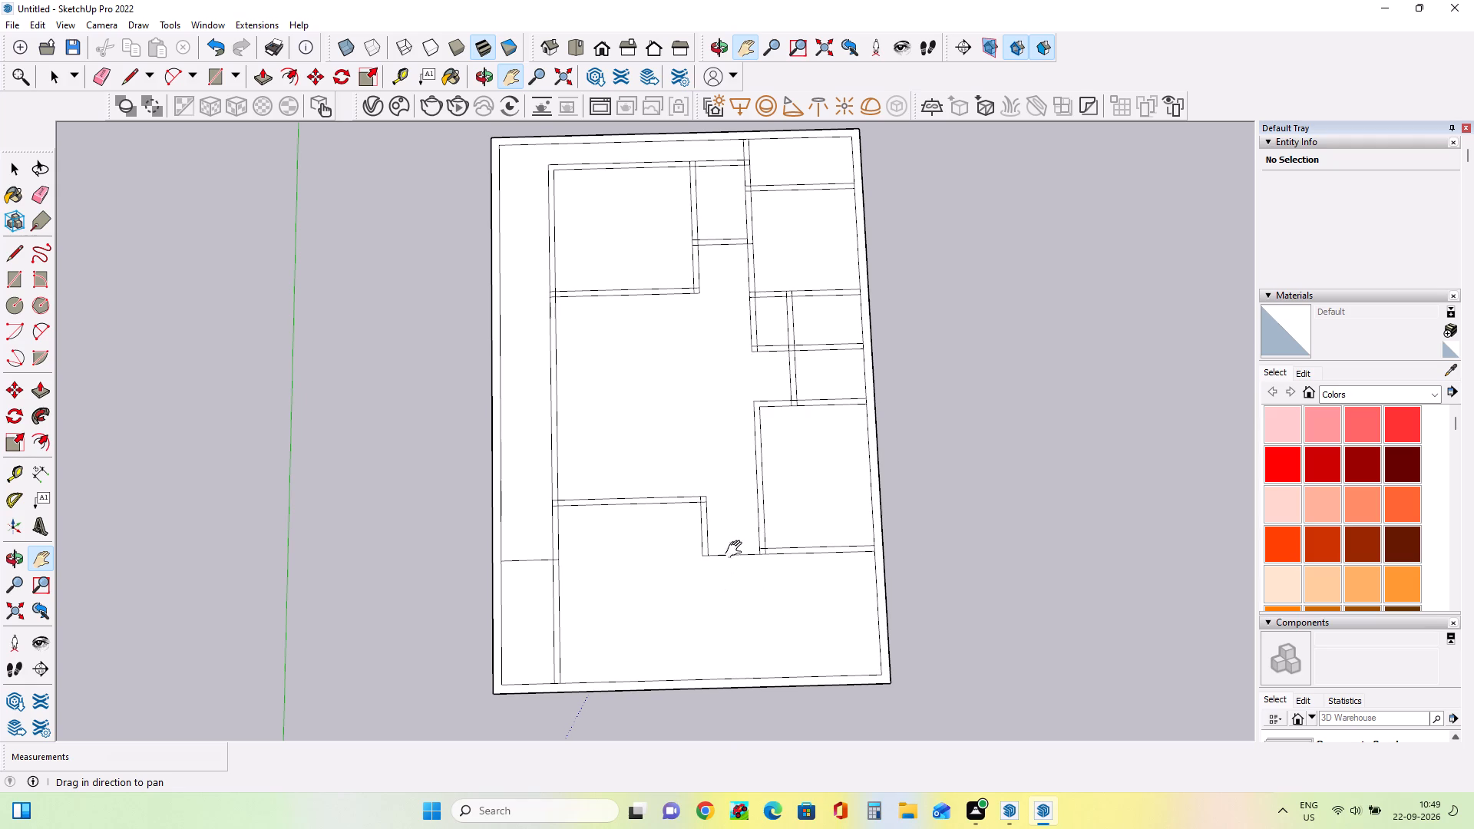
pyautogui.click(17, 471)
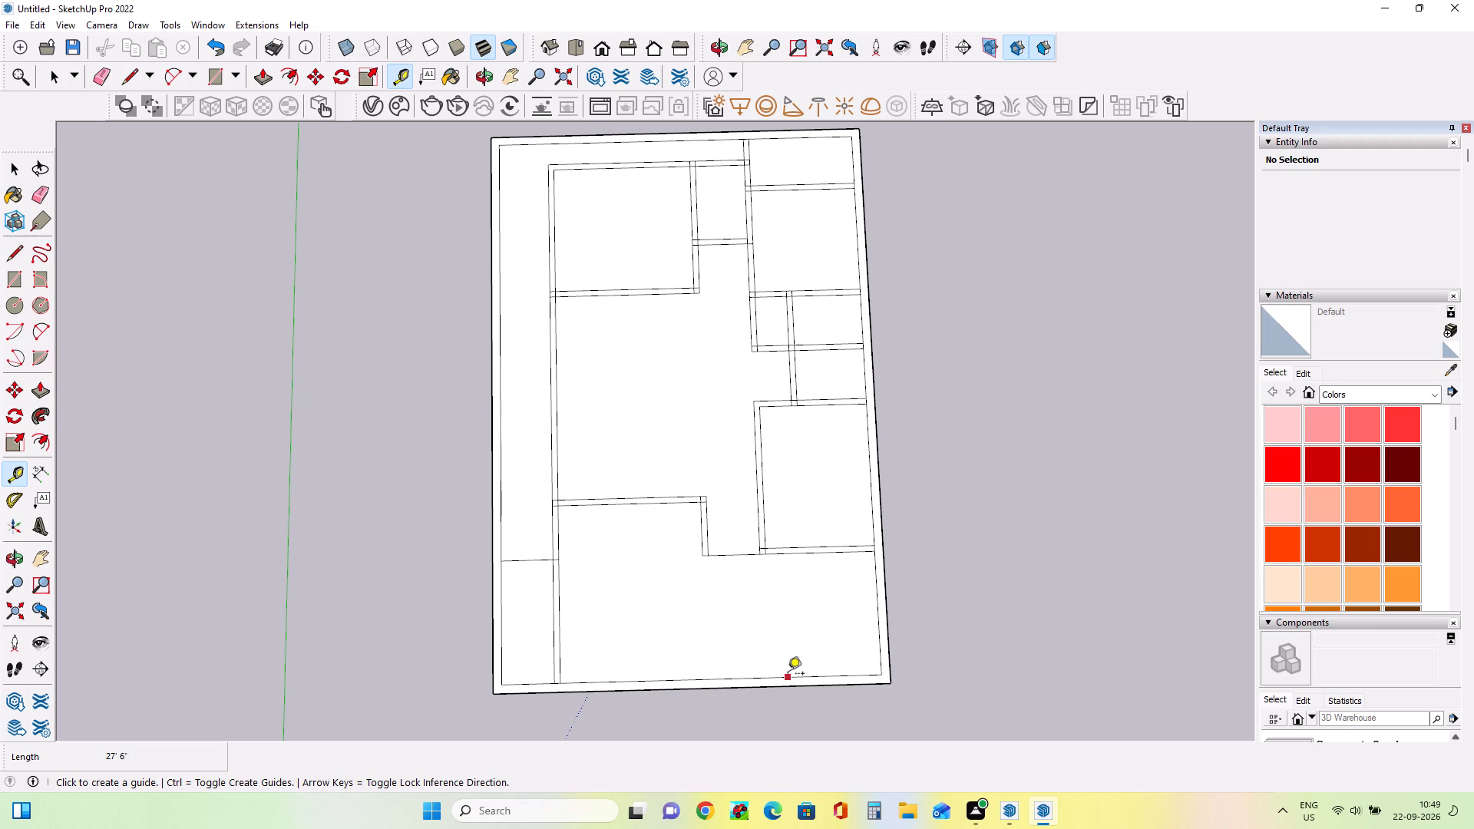
pyautogui.click(788, 675)
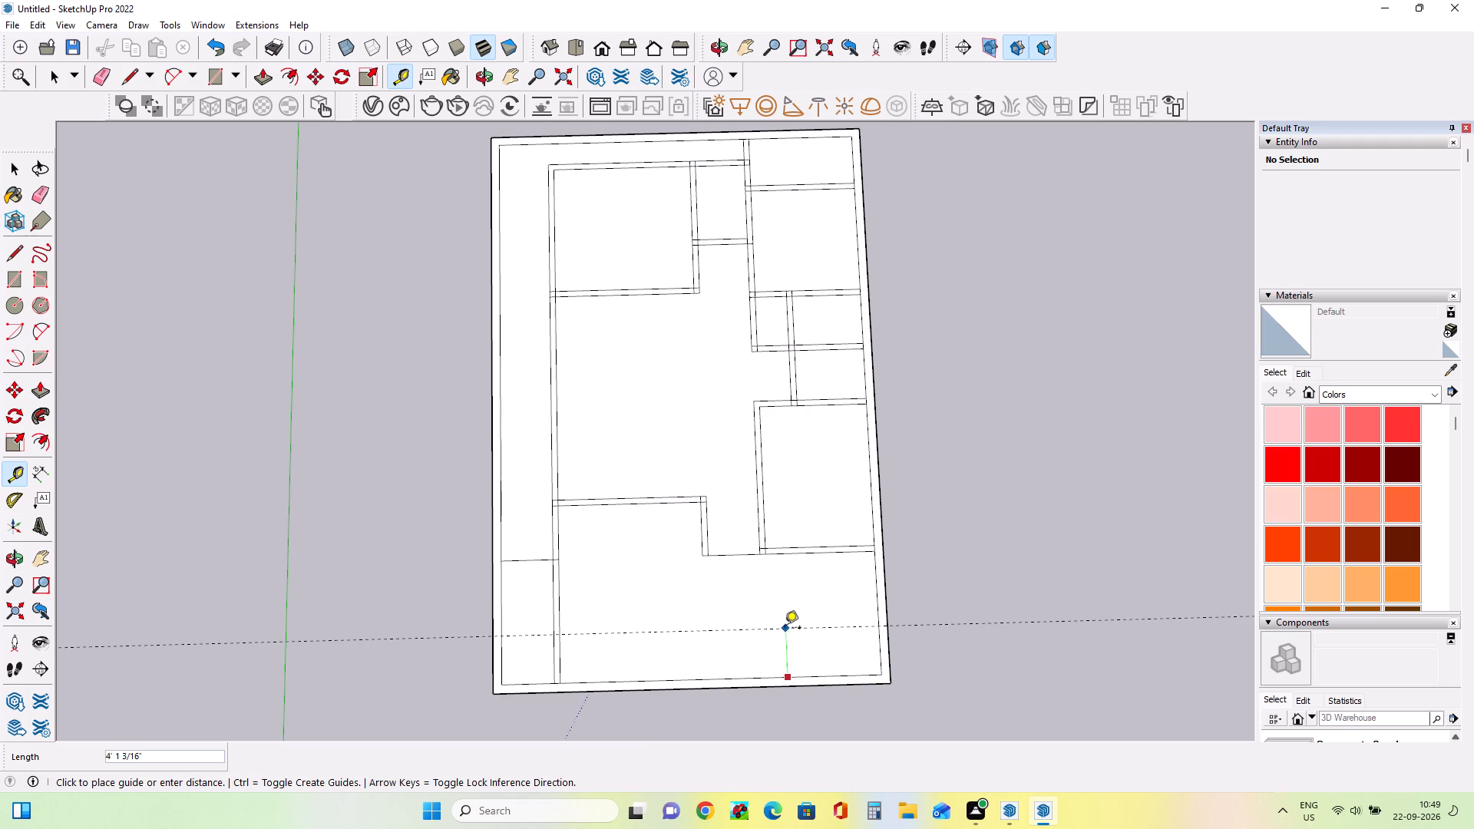
pyautogui.write('10"')
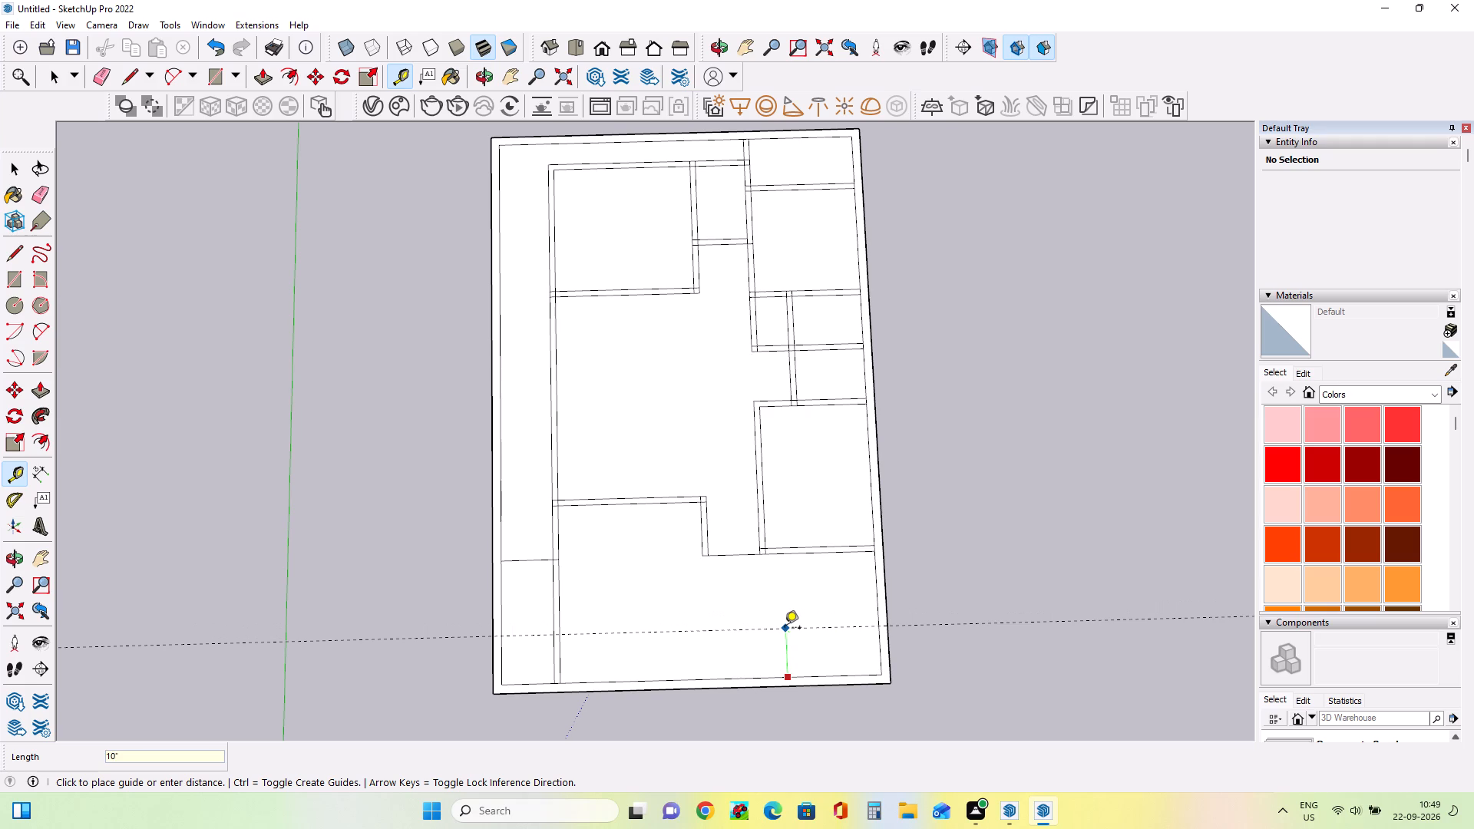
pyautogui.press('Return')
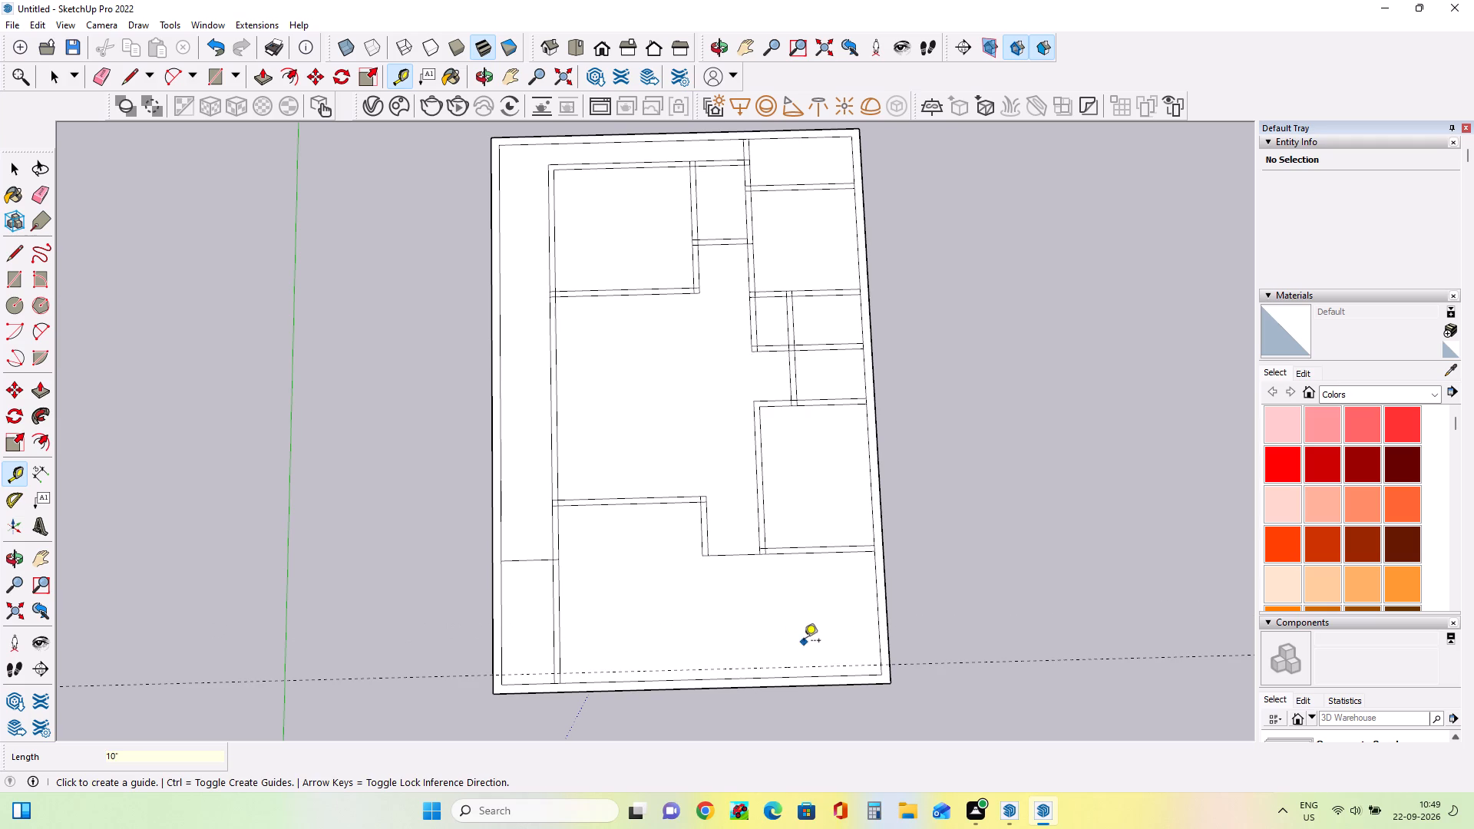
pyautogui.click(786, 666)
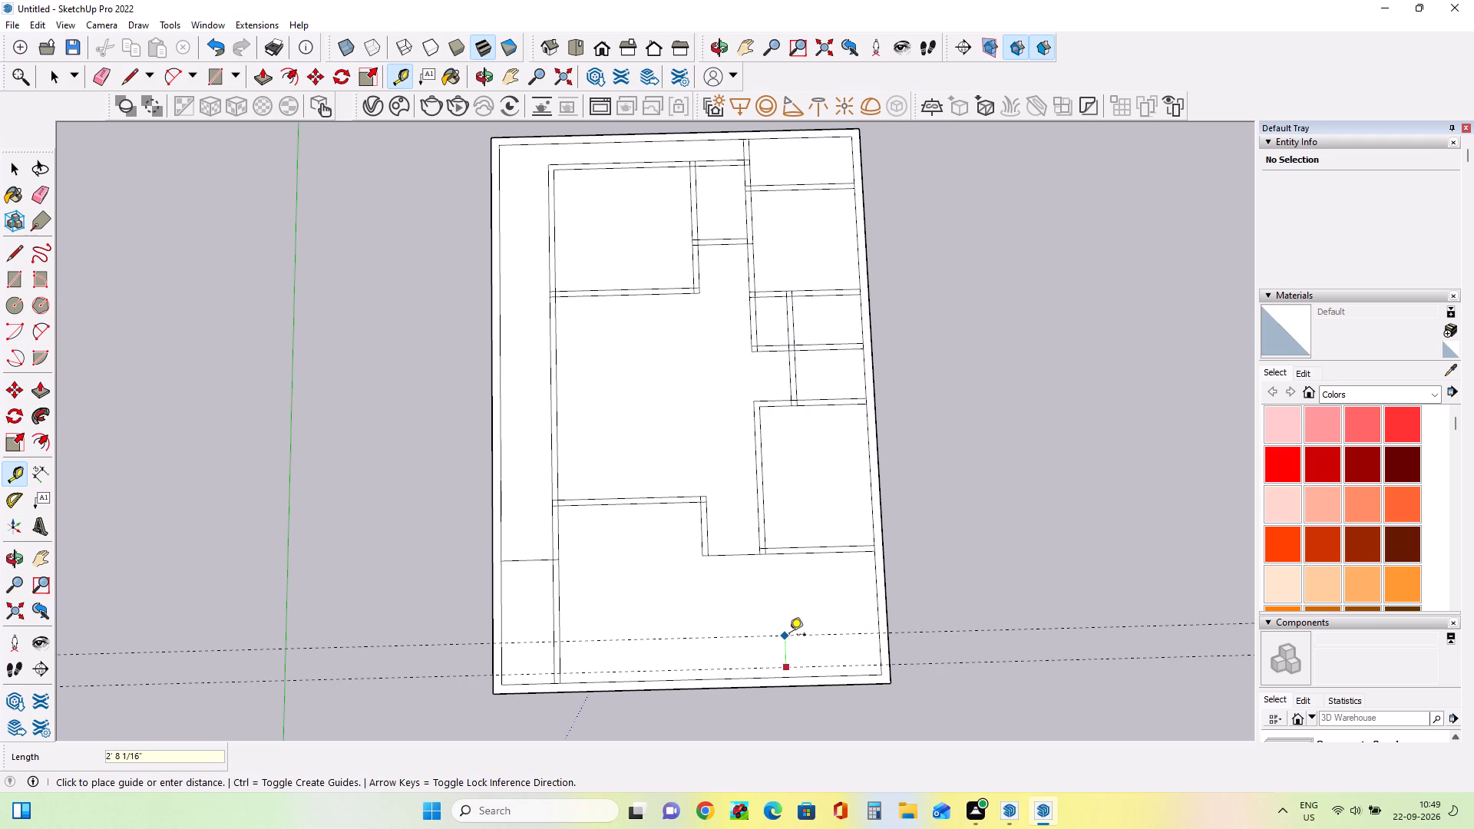
pyautogui.write("2'")
pyautogui.press('Return')
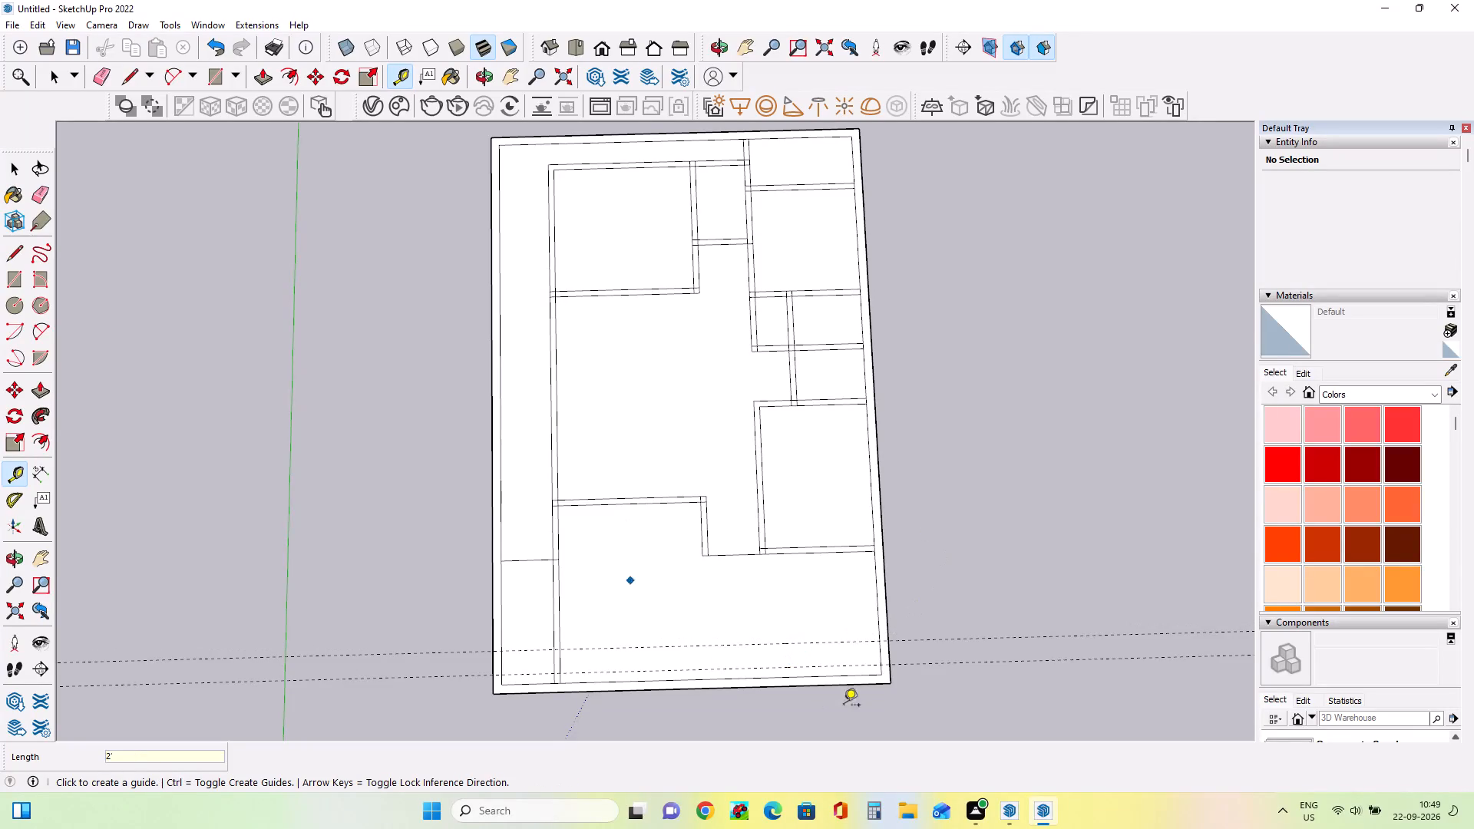
pyautogui.scroll(3, 810, 662)
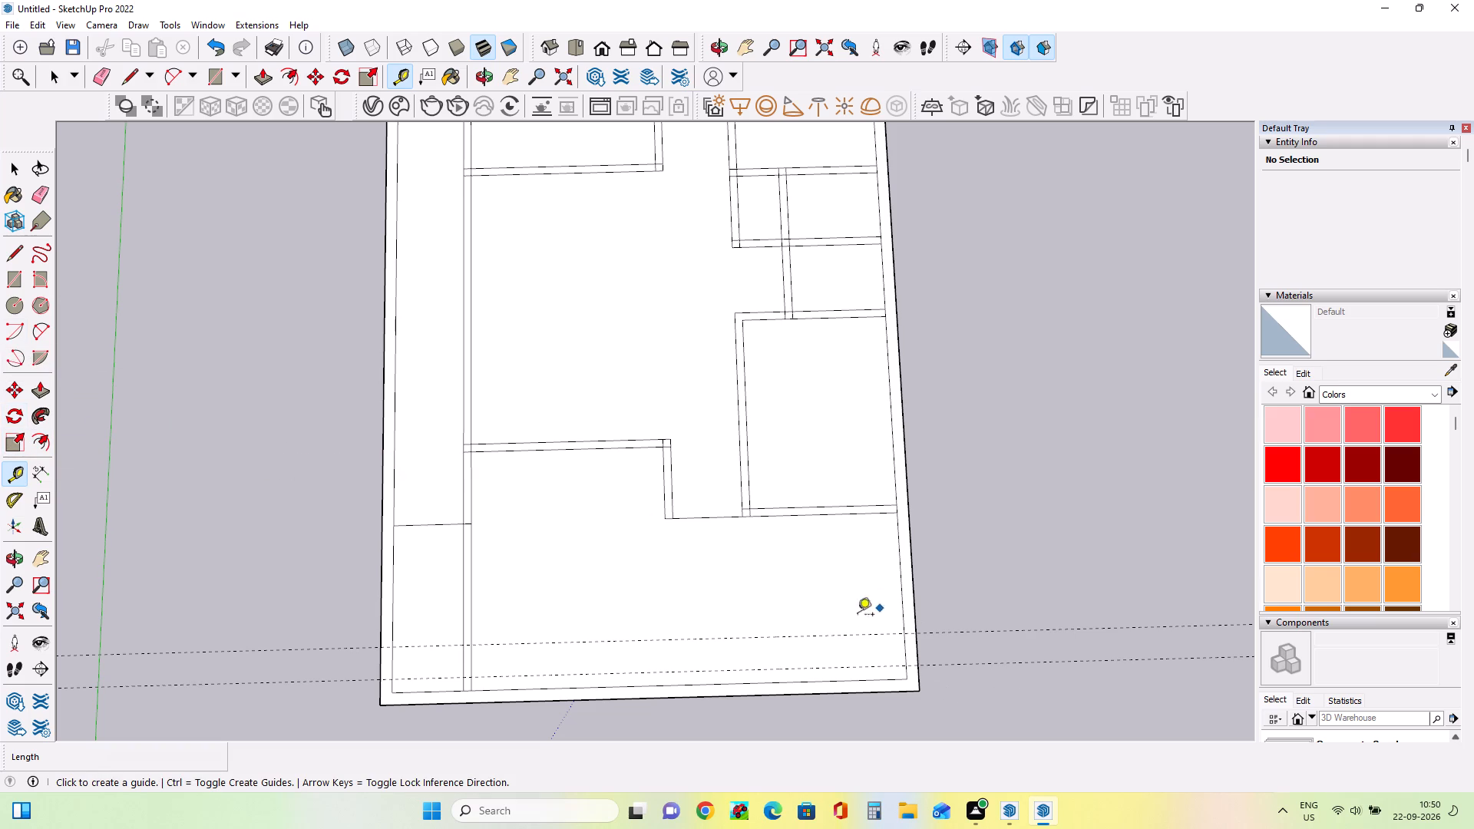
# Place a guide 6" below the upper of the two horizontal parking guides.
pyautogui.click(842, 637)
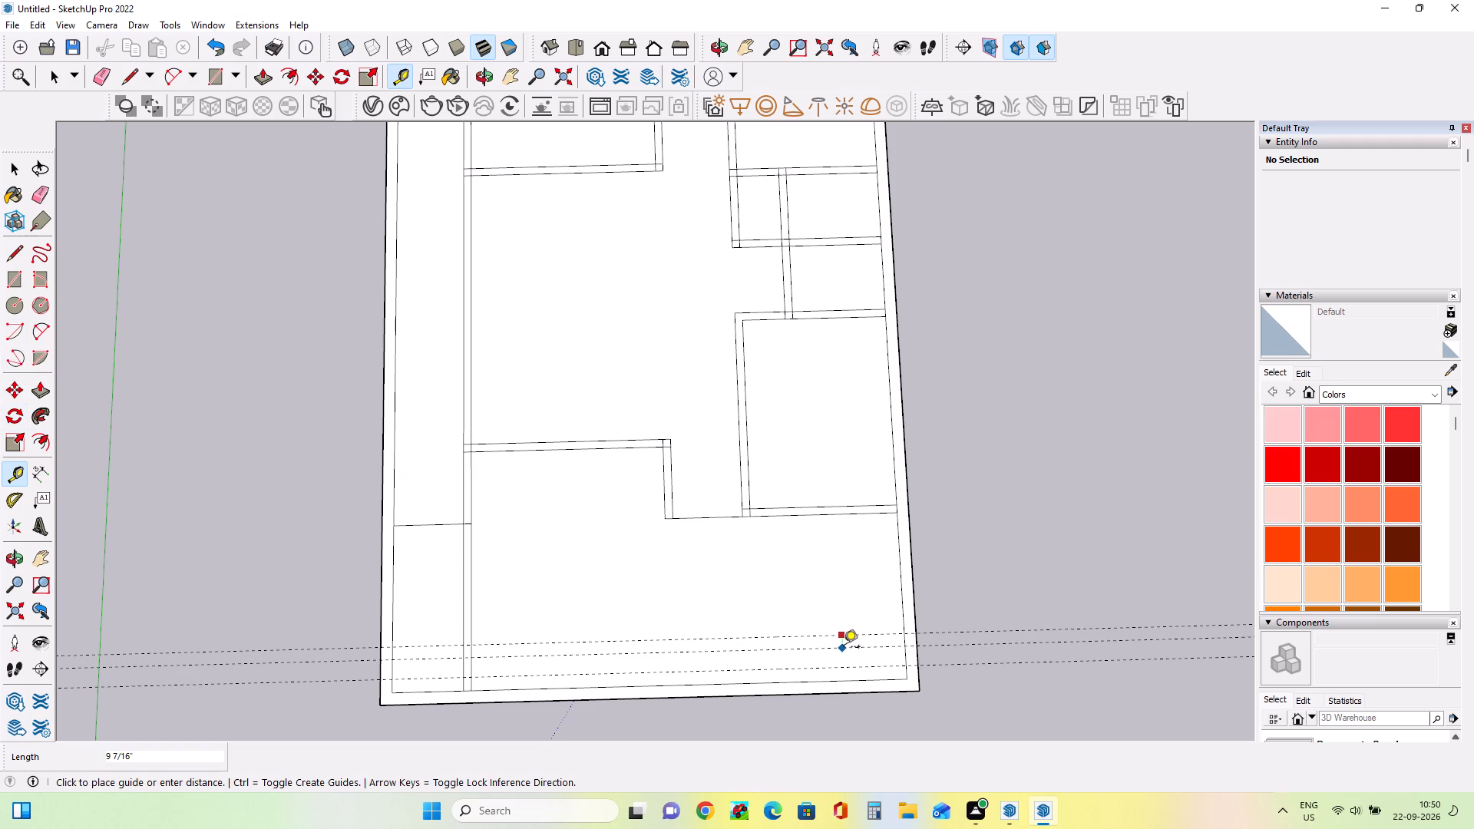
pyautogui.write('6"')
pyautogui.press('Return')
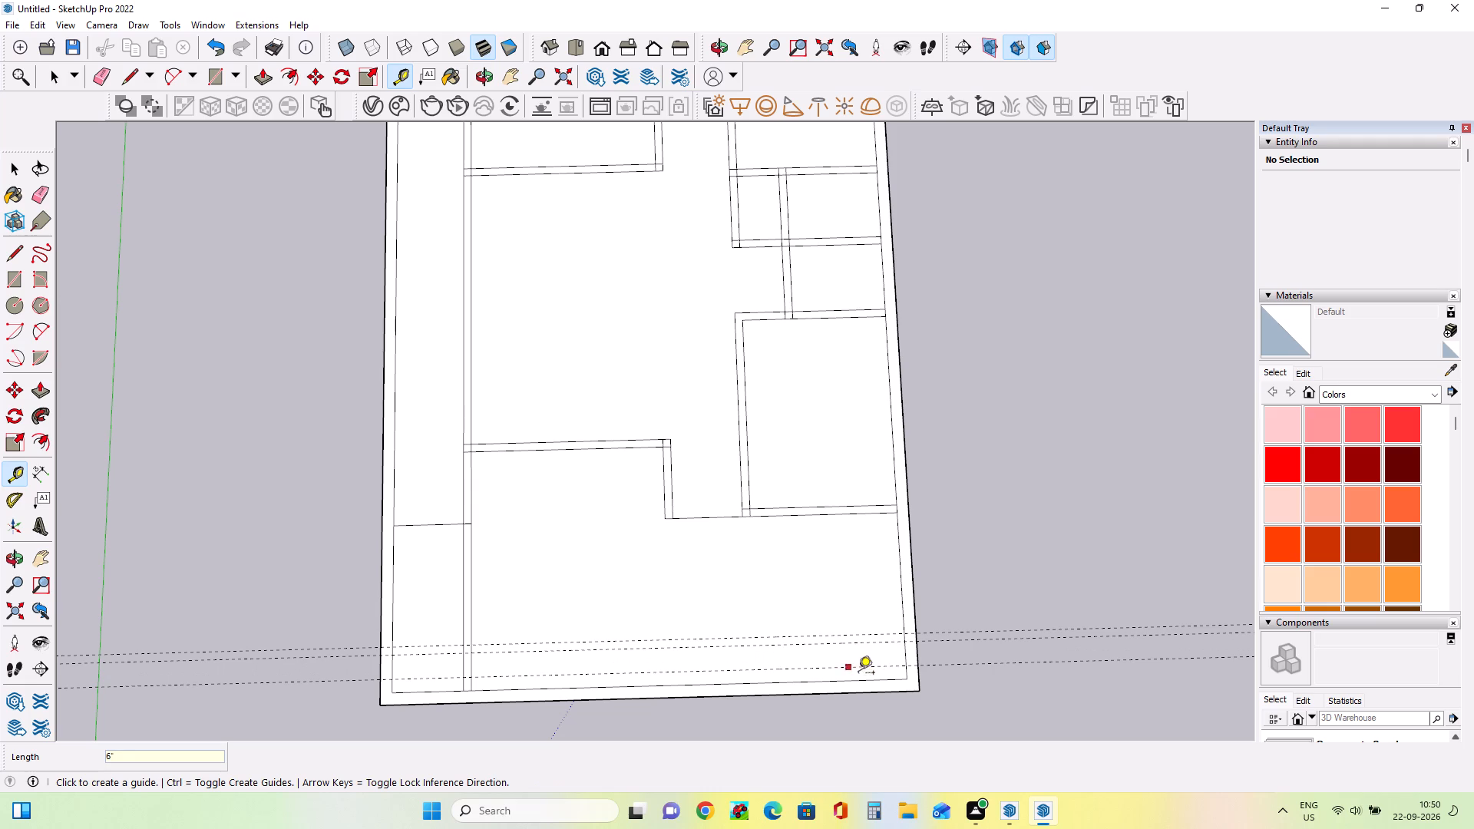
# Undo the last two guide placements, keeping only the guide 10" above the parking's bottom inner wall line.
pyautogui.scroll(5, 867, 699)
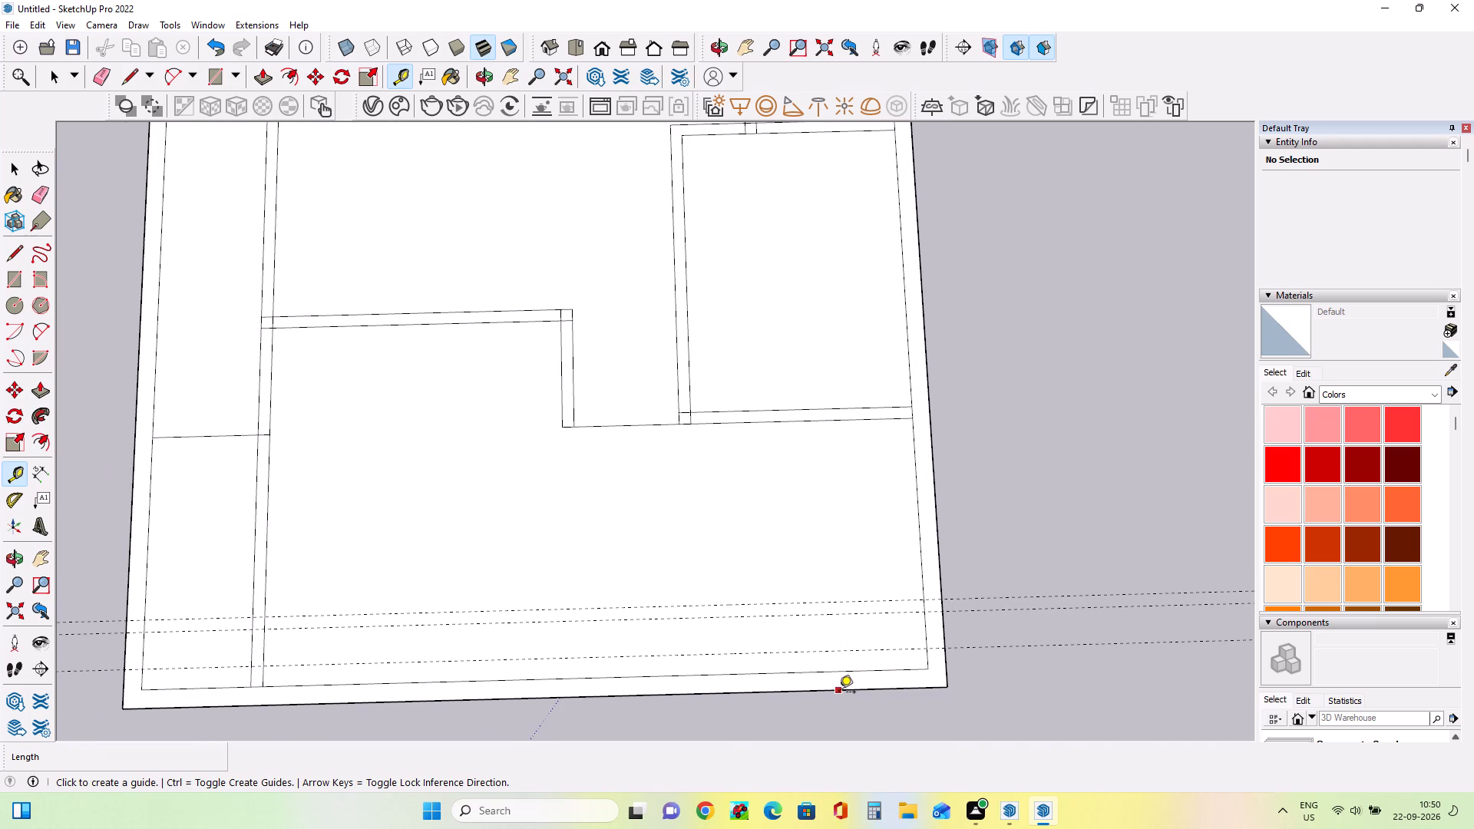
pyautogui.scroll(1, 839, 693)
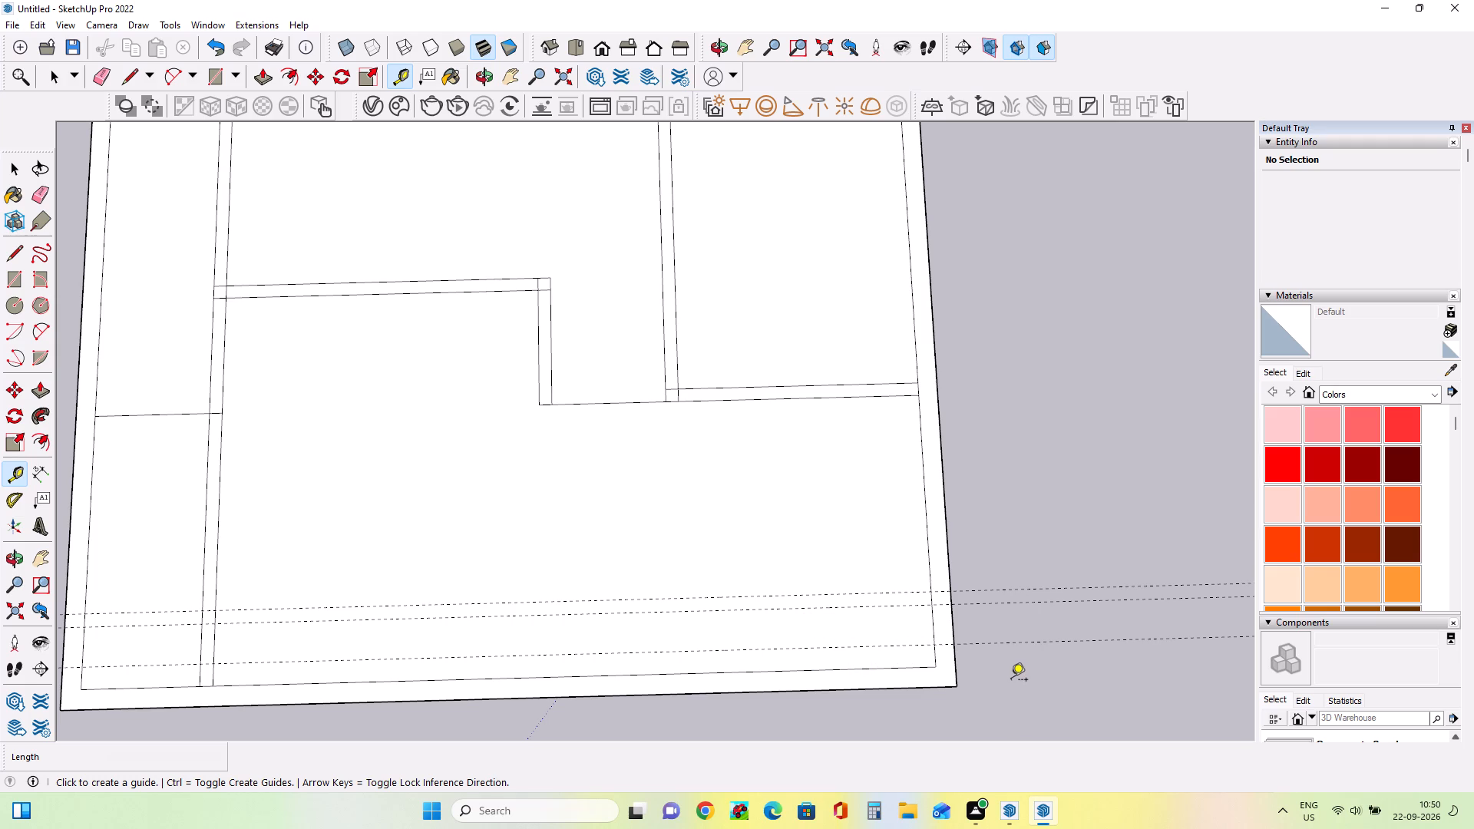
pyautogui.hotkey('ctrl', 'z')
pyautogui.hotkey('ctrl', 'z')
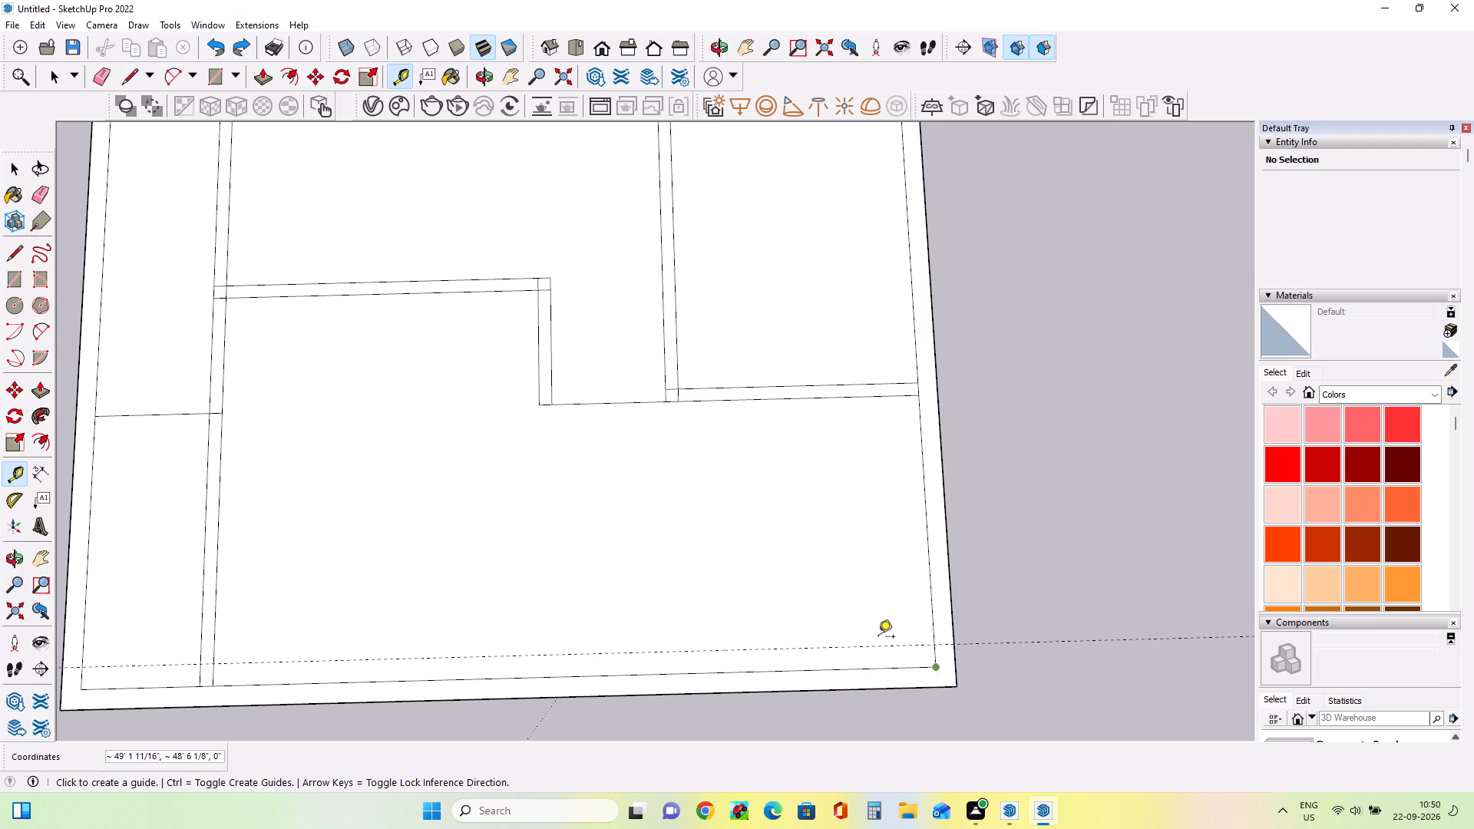
# Place a guide 1' above the remaining parking guide and another 6" above that one.
pyautogui.click(881, 646)
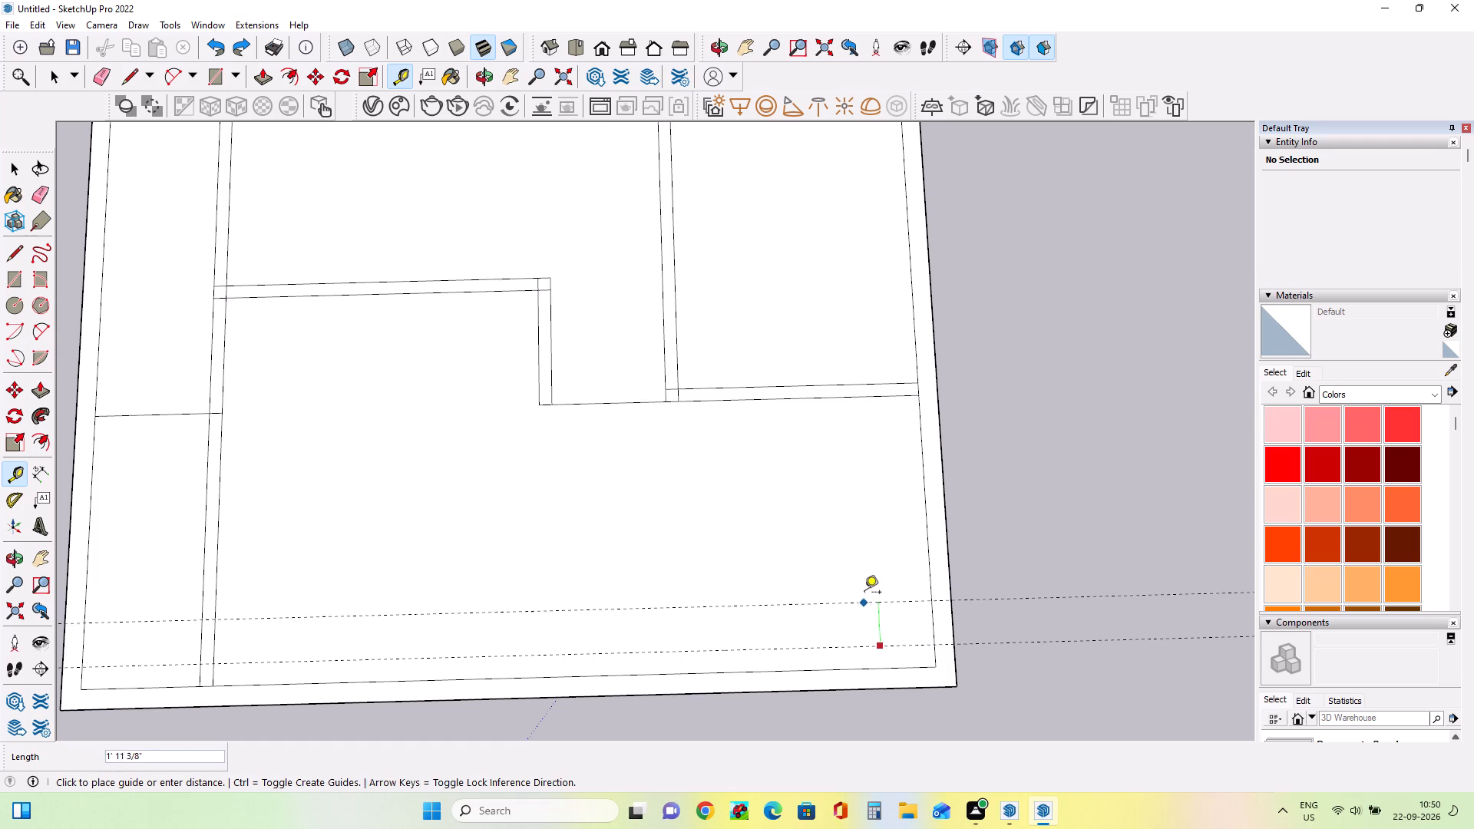
pyautogui.write("1'")
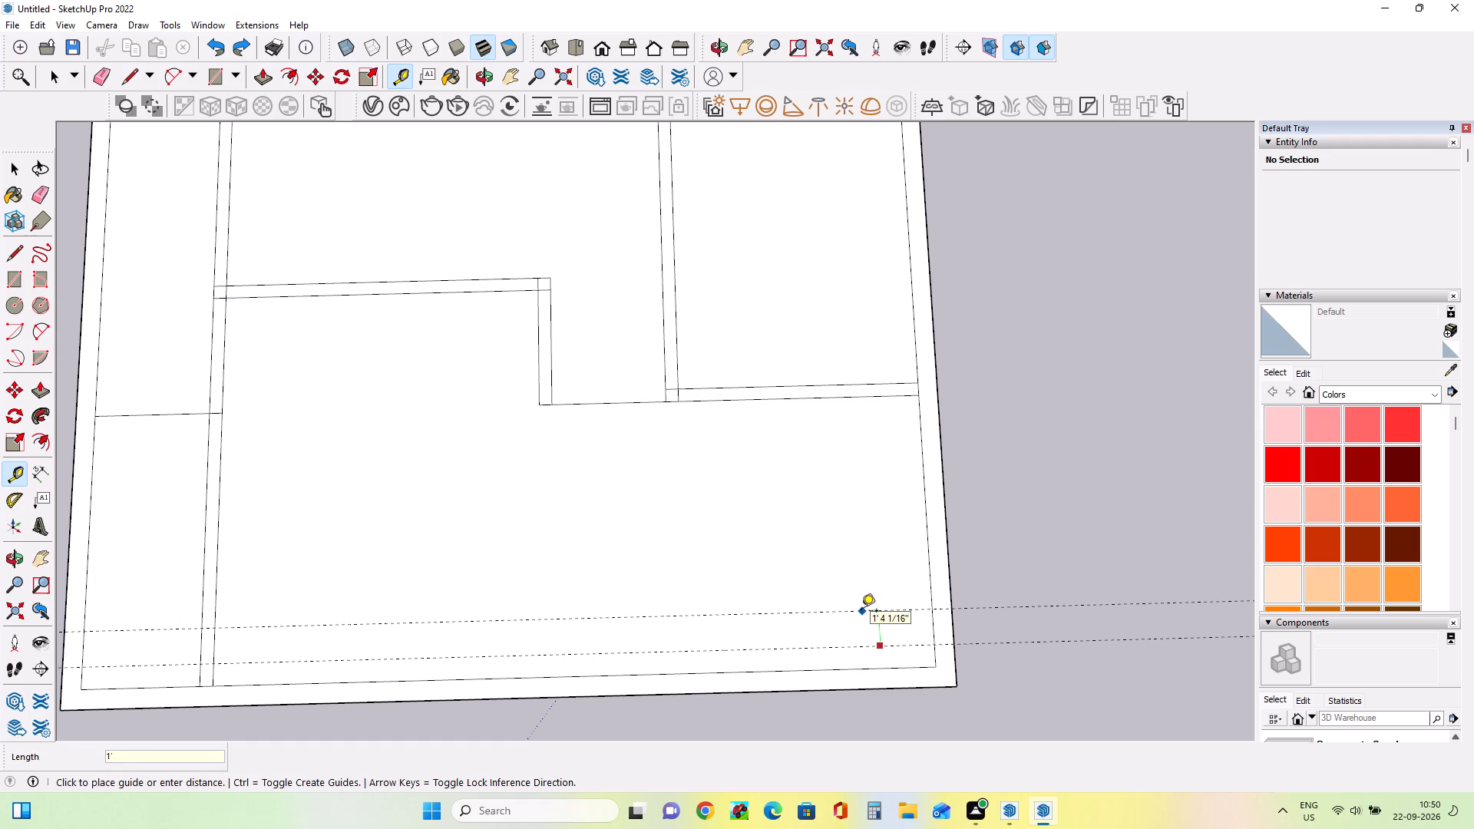
pyautogui.press('Return')
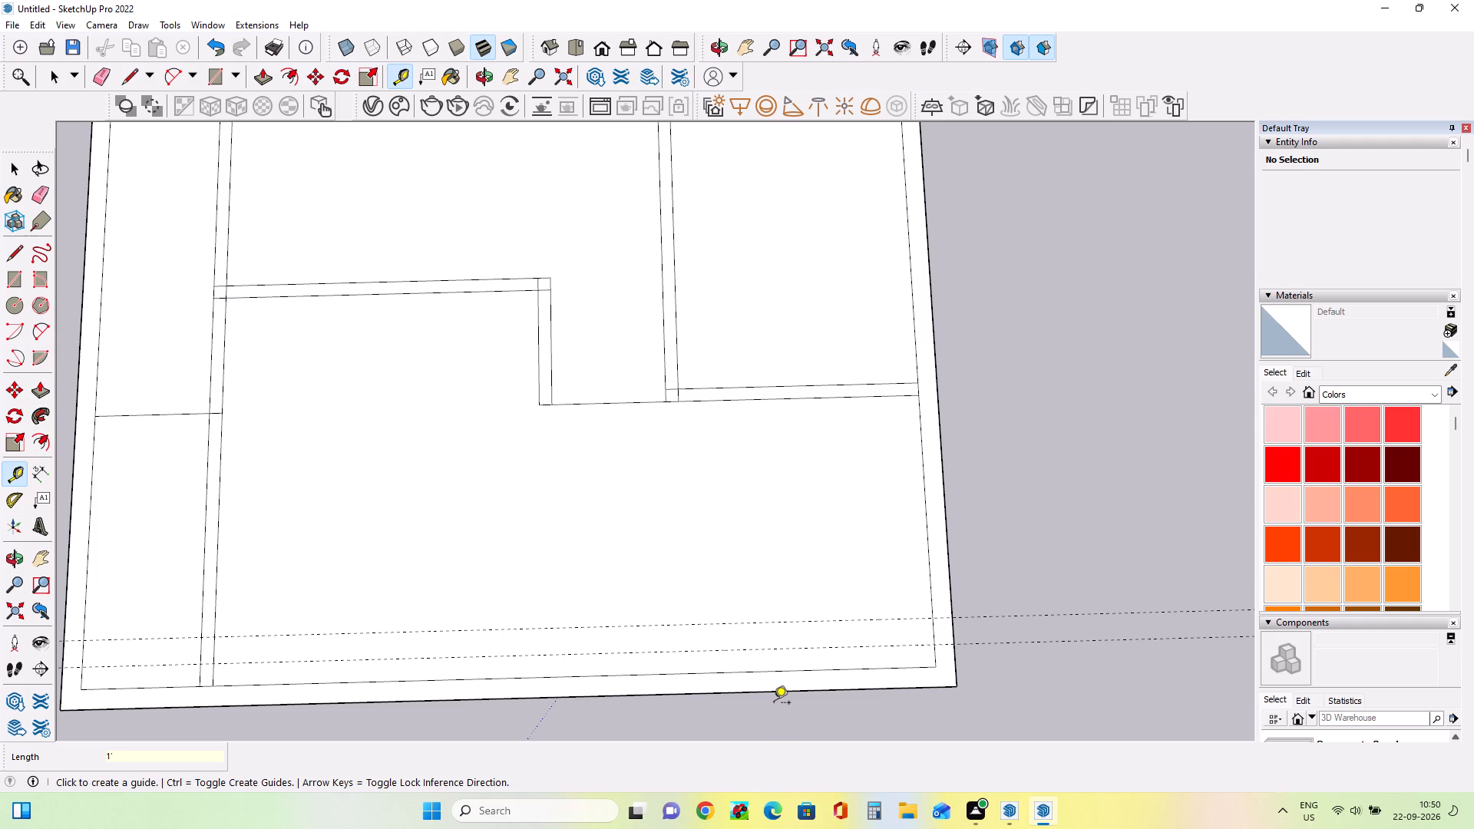
pyautogui.click(836, 619)
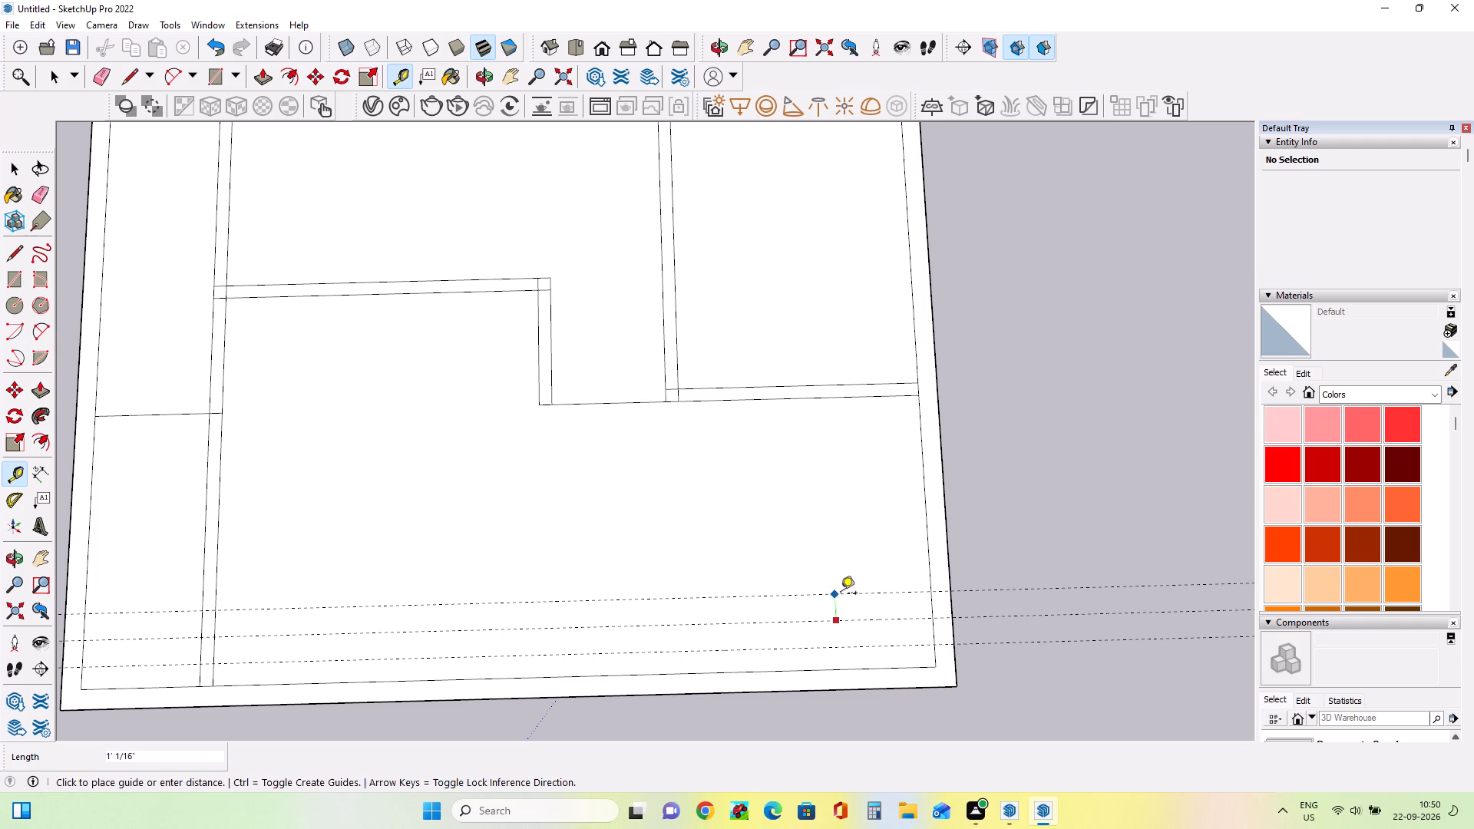
pyautogui.write('6"')
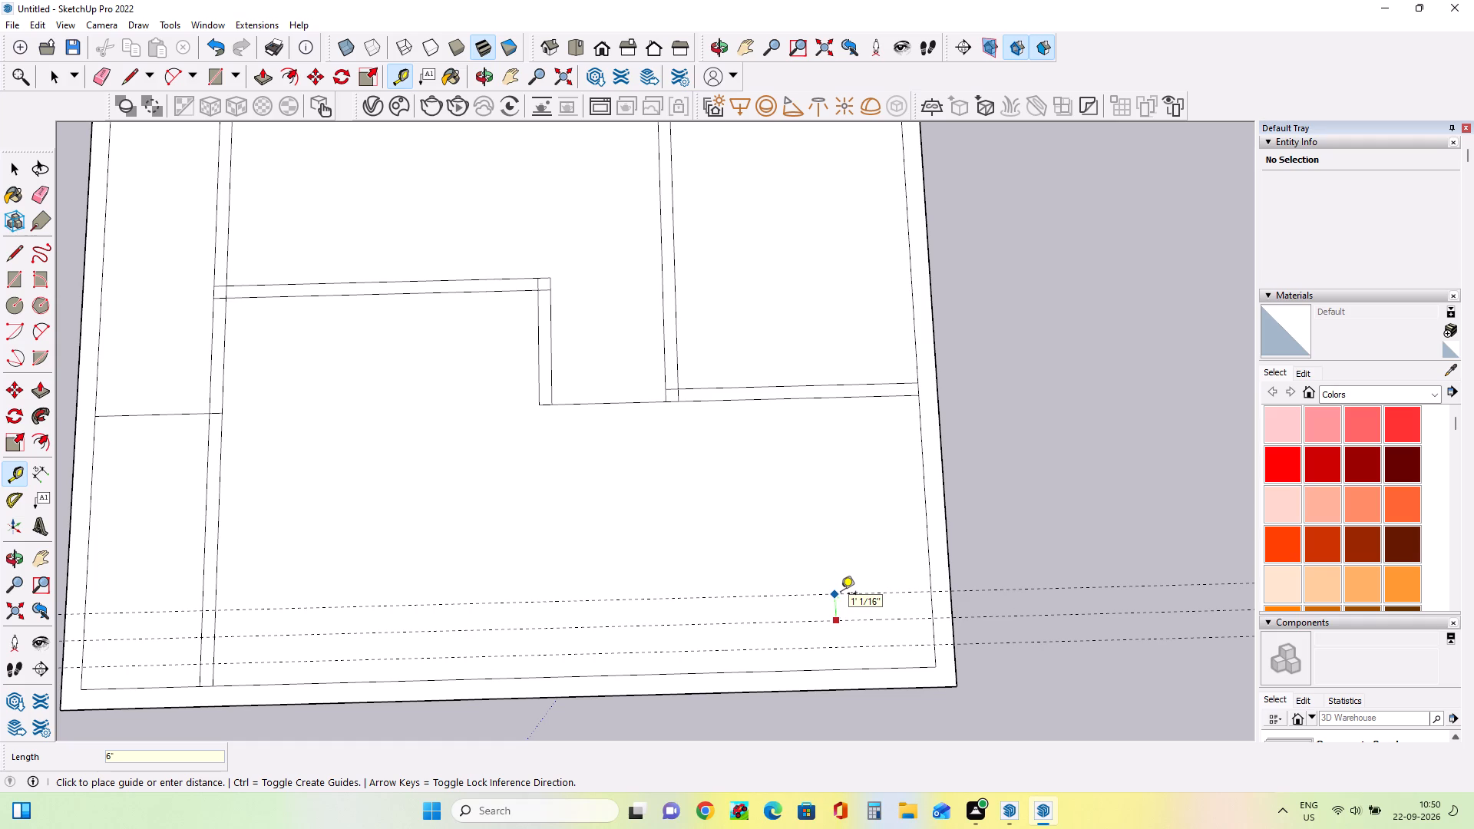
pyautogui.press('Return')
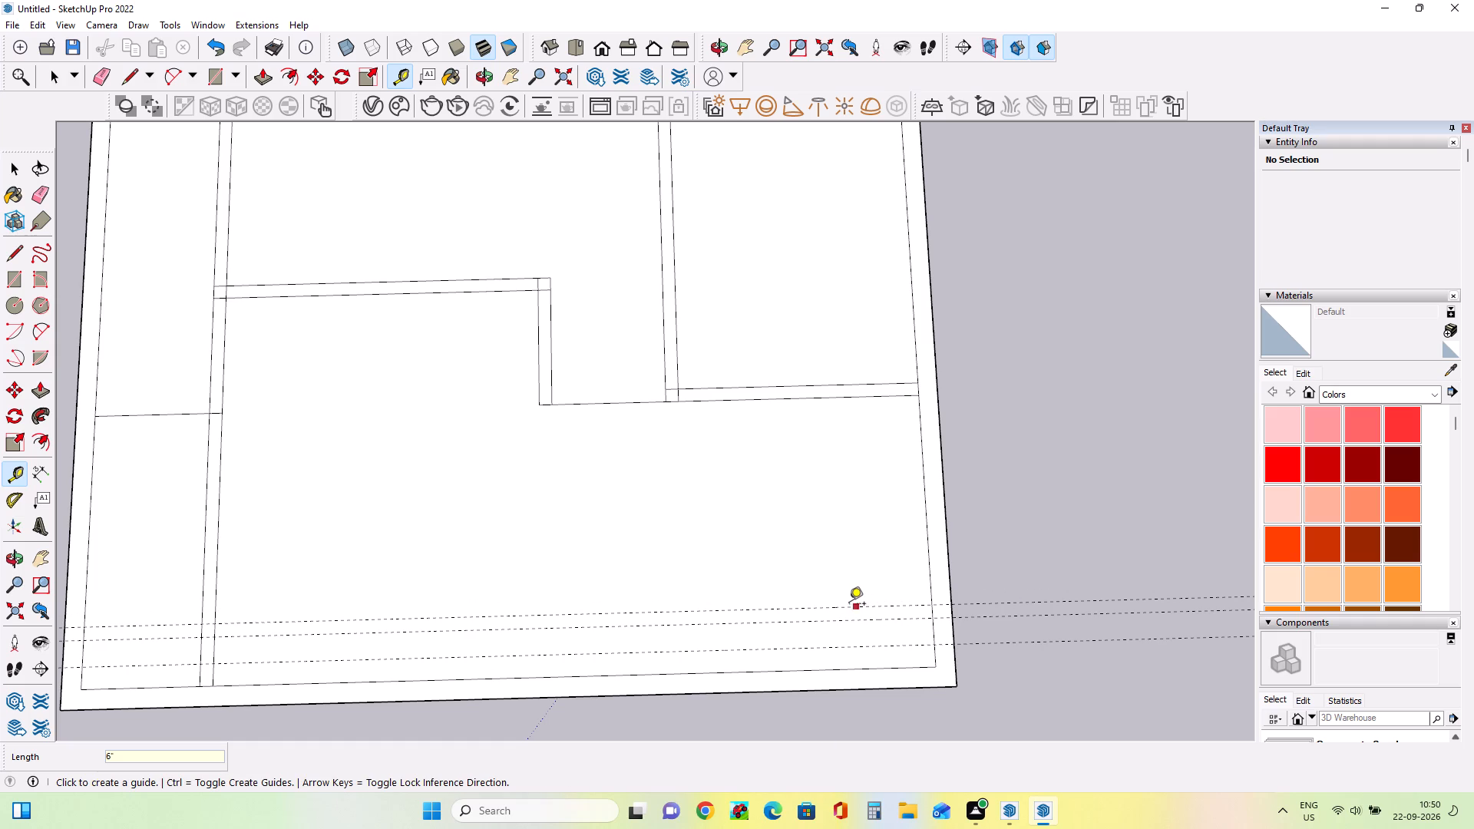
# Place a guide 2' above the topmost parking guide and another 6" below the new one.
pyautogui.click(849, 605)
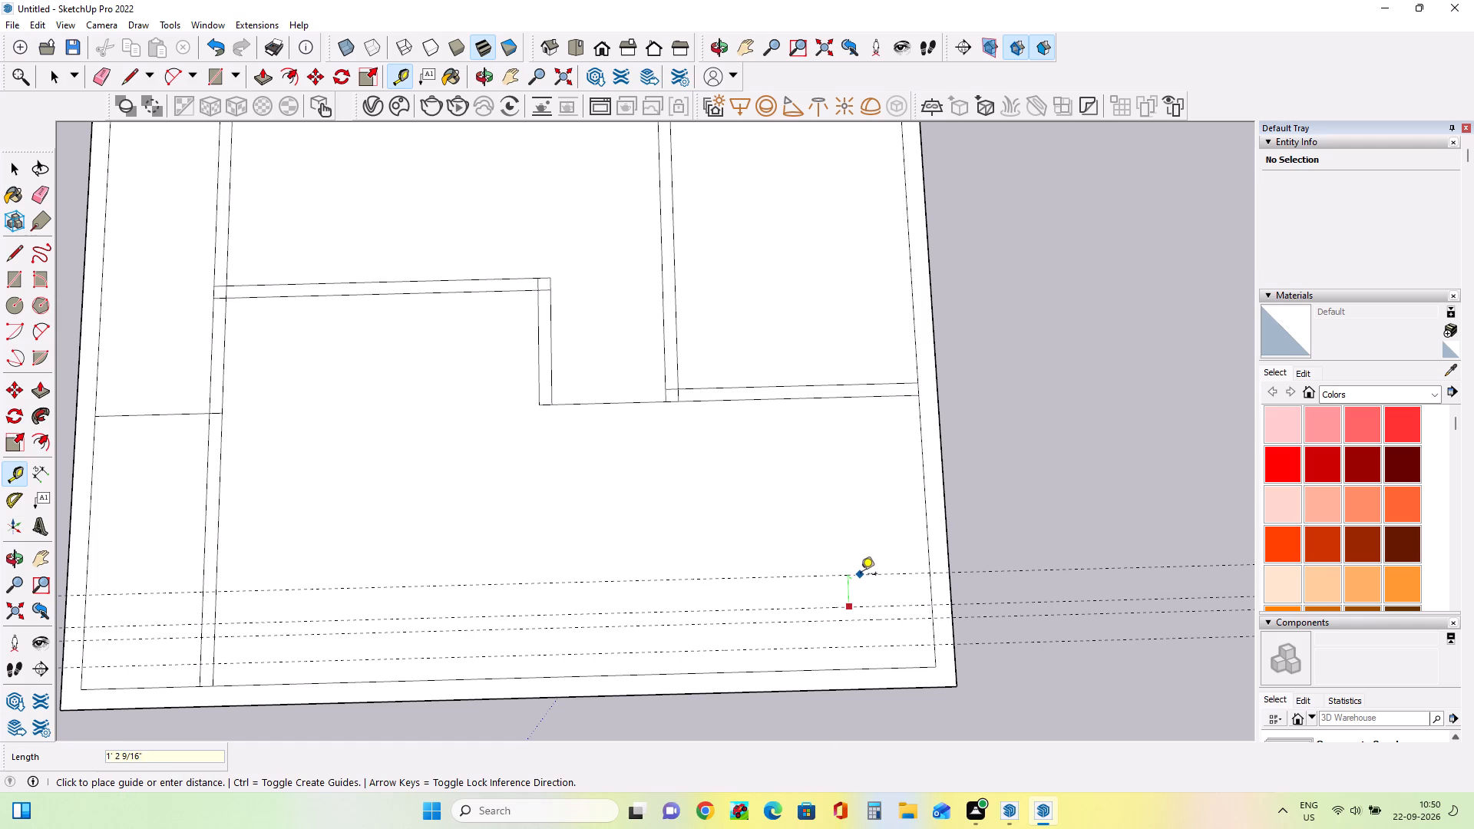
pyautogui.write("2'")
pyautogui.press('Return')
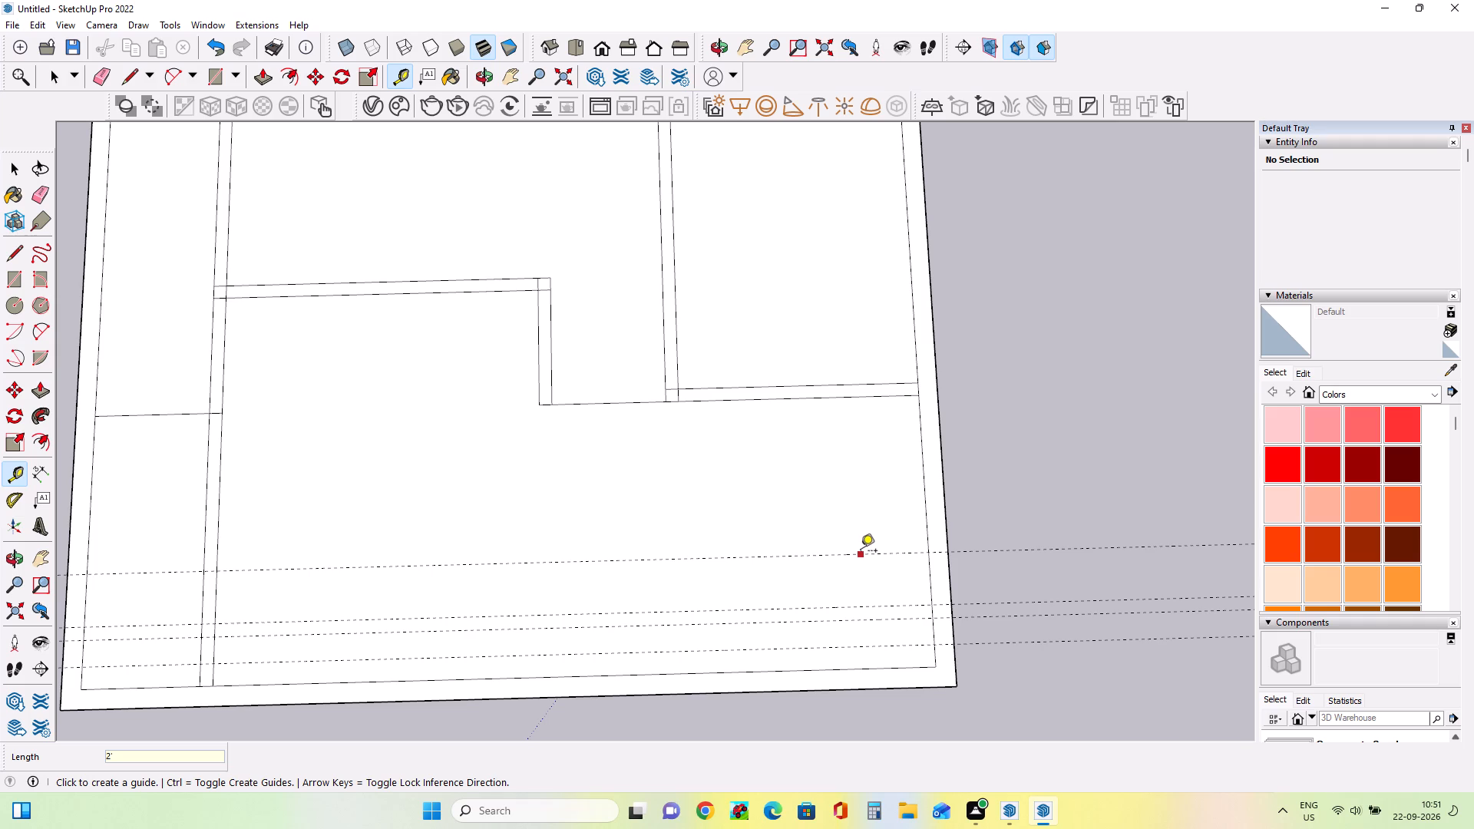
pyautogui.click(907, 555)
pyautogui.write('6"')
pyautogui.press('Return')
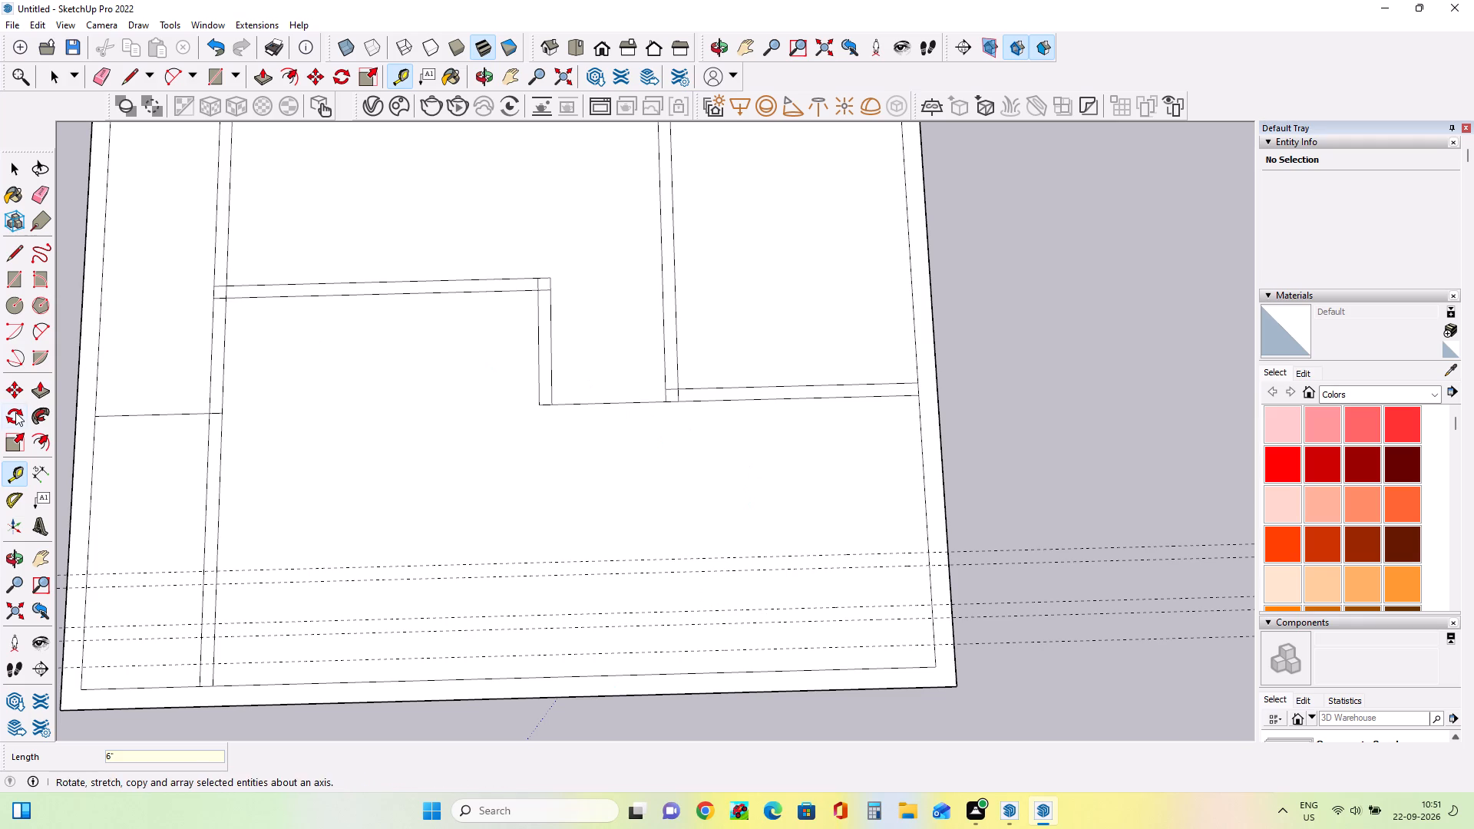
# Draw a 10' × 10' 6" rectangle from the lower-right room's bottom wall down to the plot's bottom inner line.
pyautogui.click(16, 271)
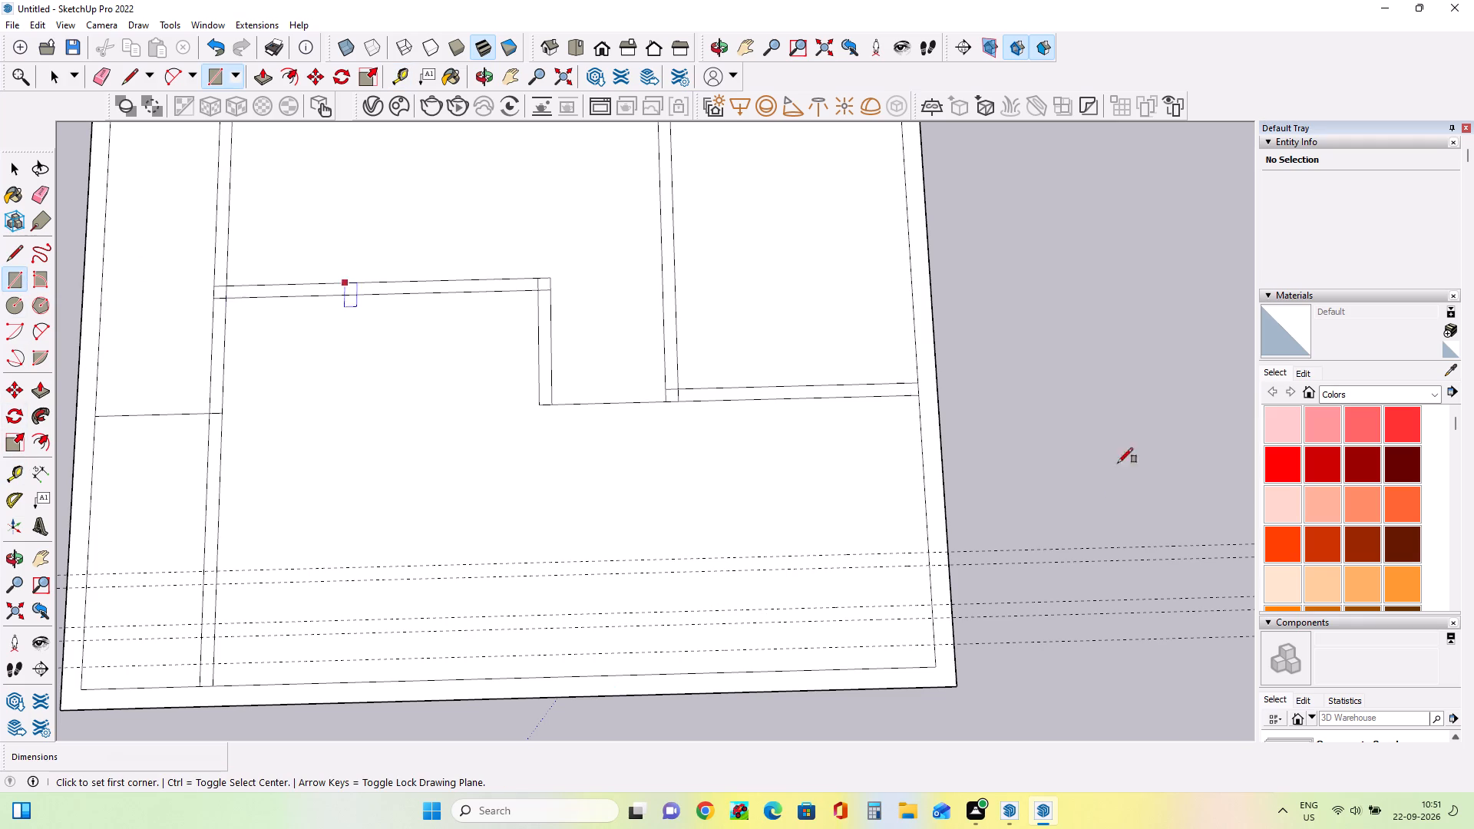
pyautogui.click(918, 396)
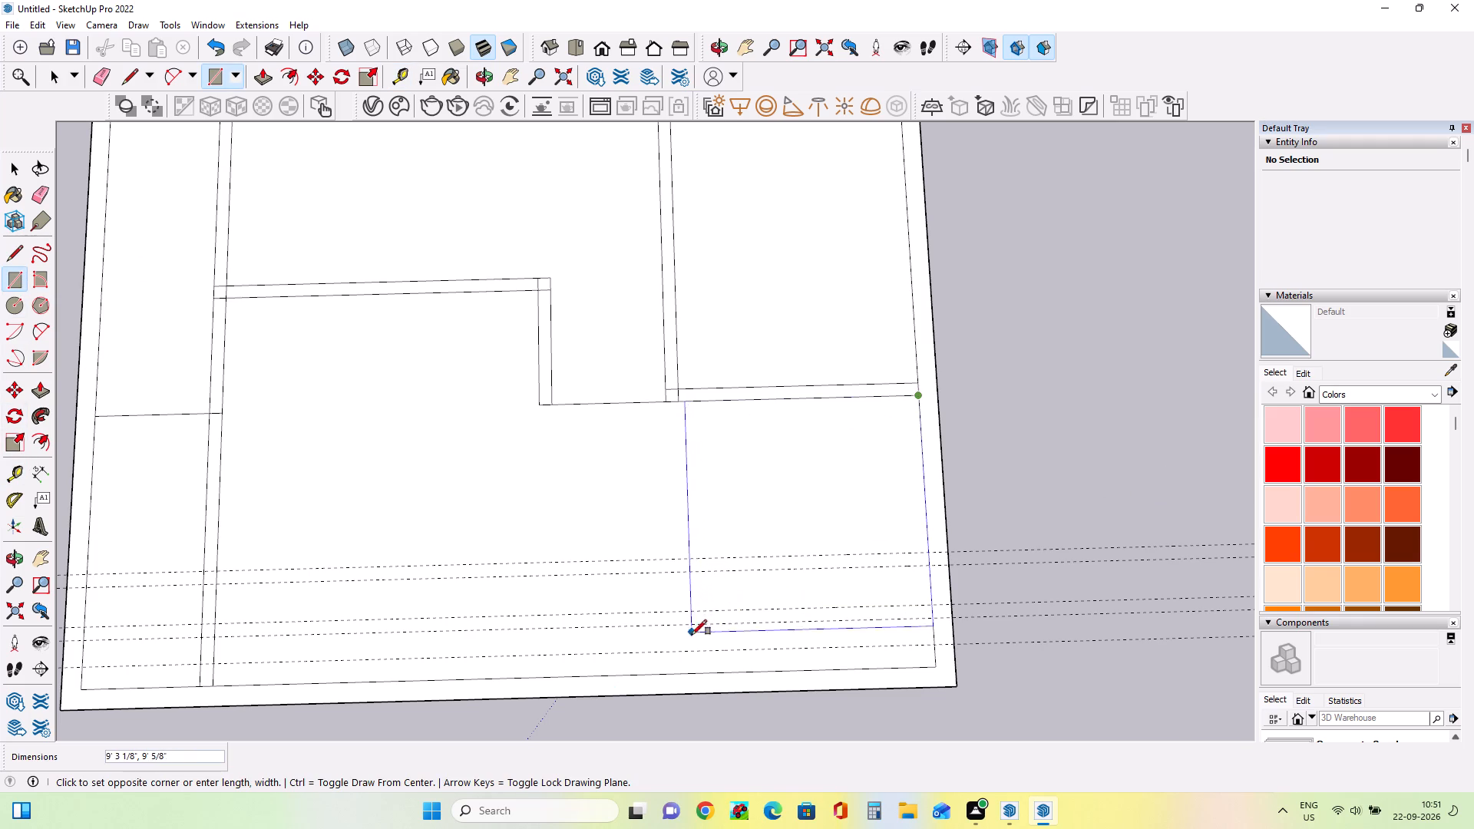
pyautogui.click(679, 678)
# Draw three 10' wide rectangles along the guides inside the lower-right rectangle, with depths of 2' 6", 1' 6" and 1'.
pyautogui.scroll(3, 696, 678)
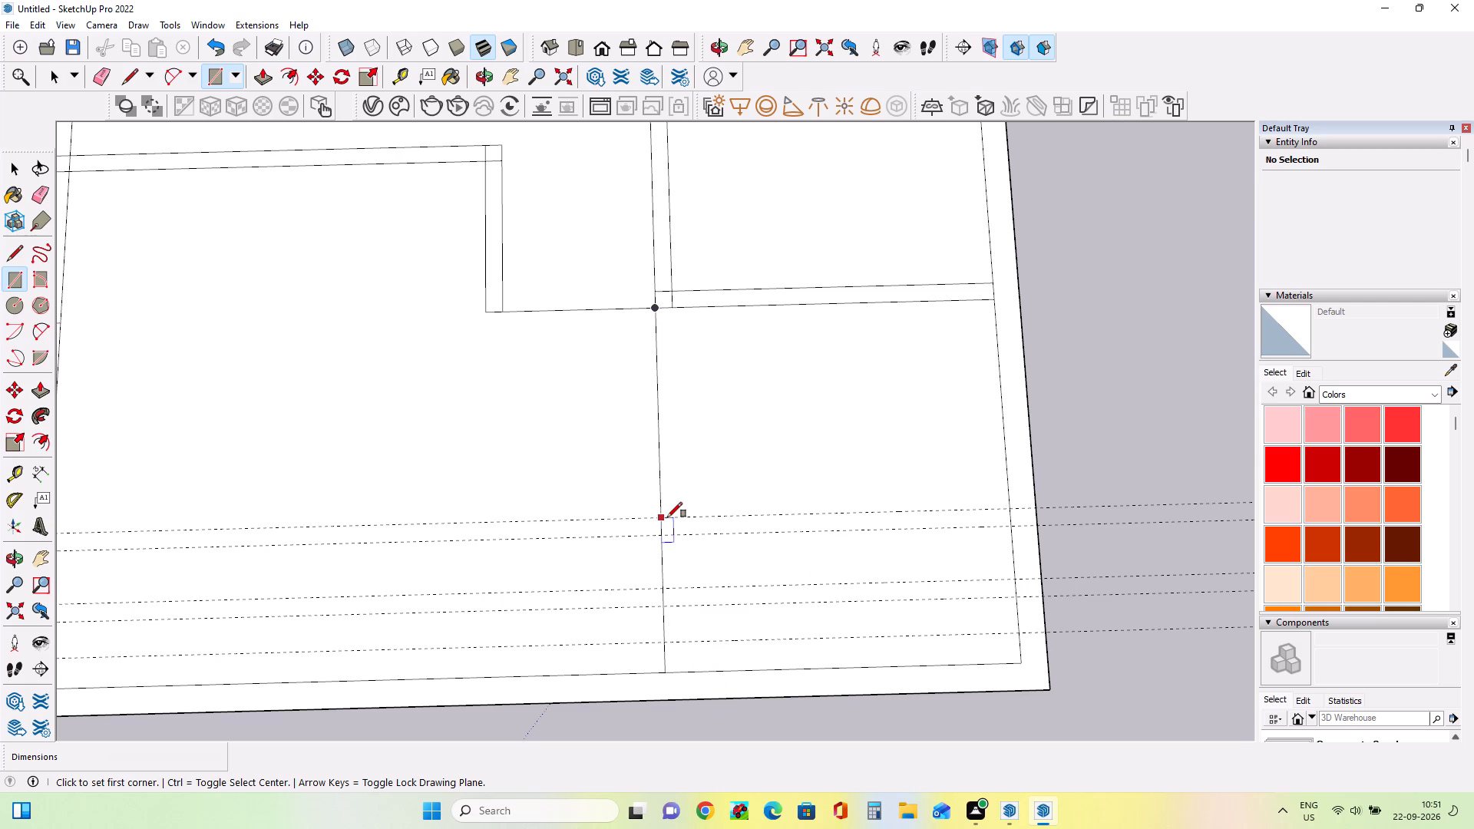
pyautogui.click(668, 517)
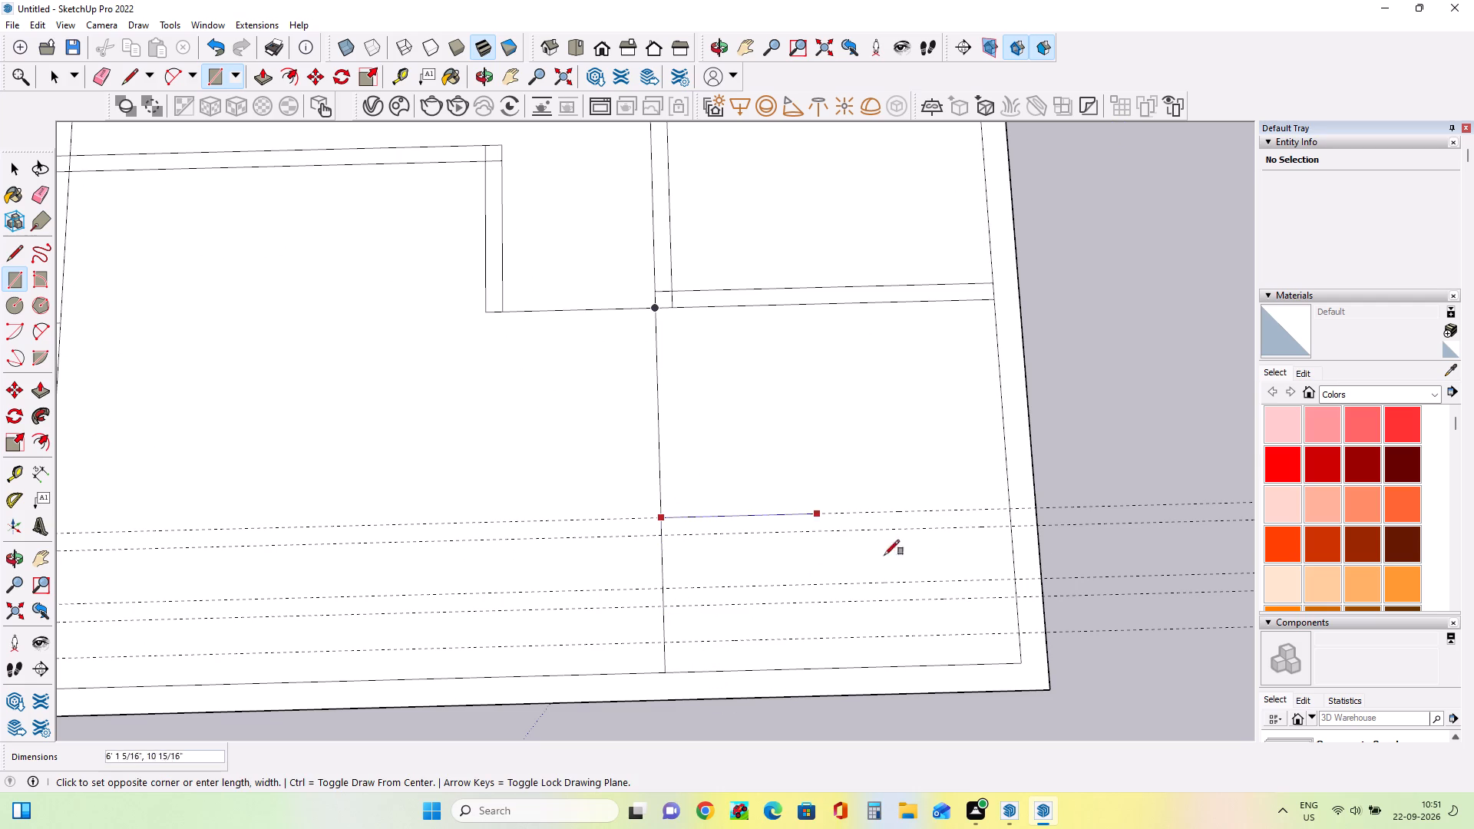
pyautogui.click(1020, 595)
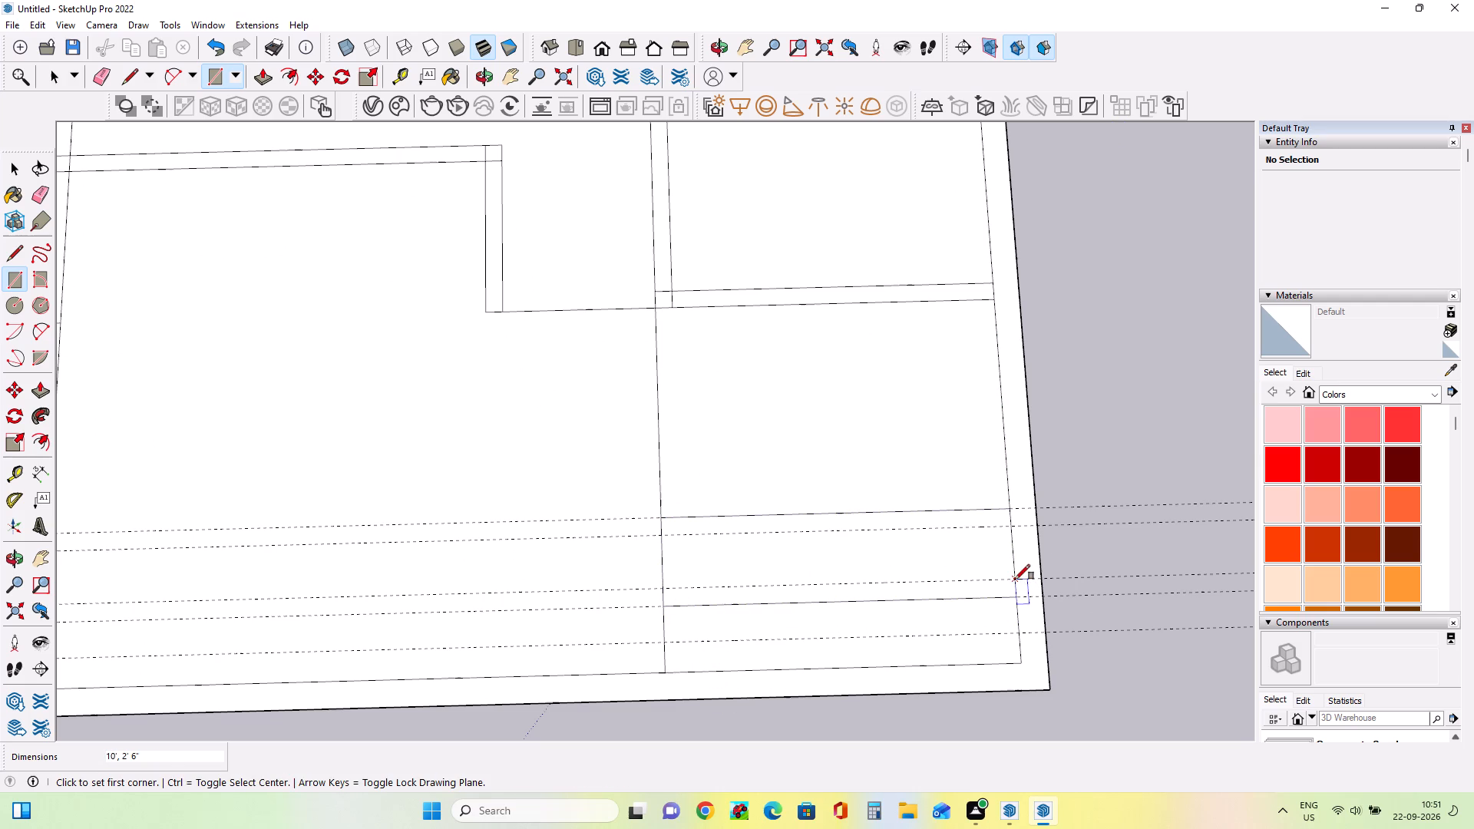
pyautogui.click(1015, 580)
pyautogui.click(664, 538)
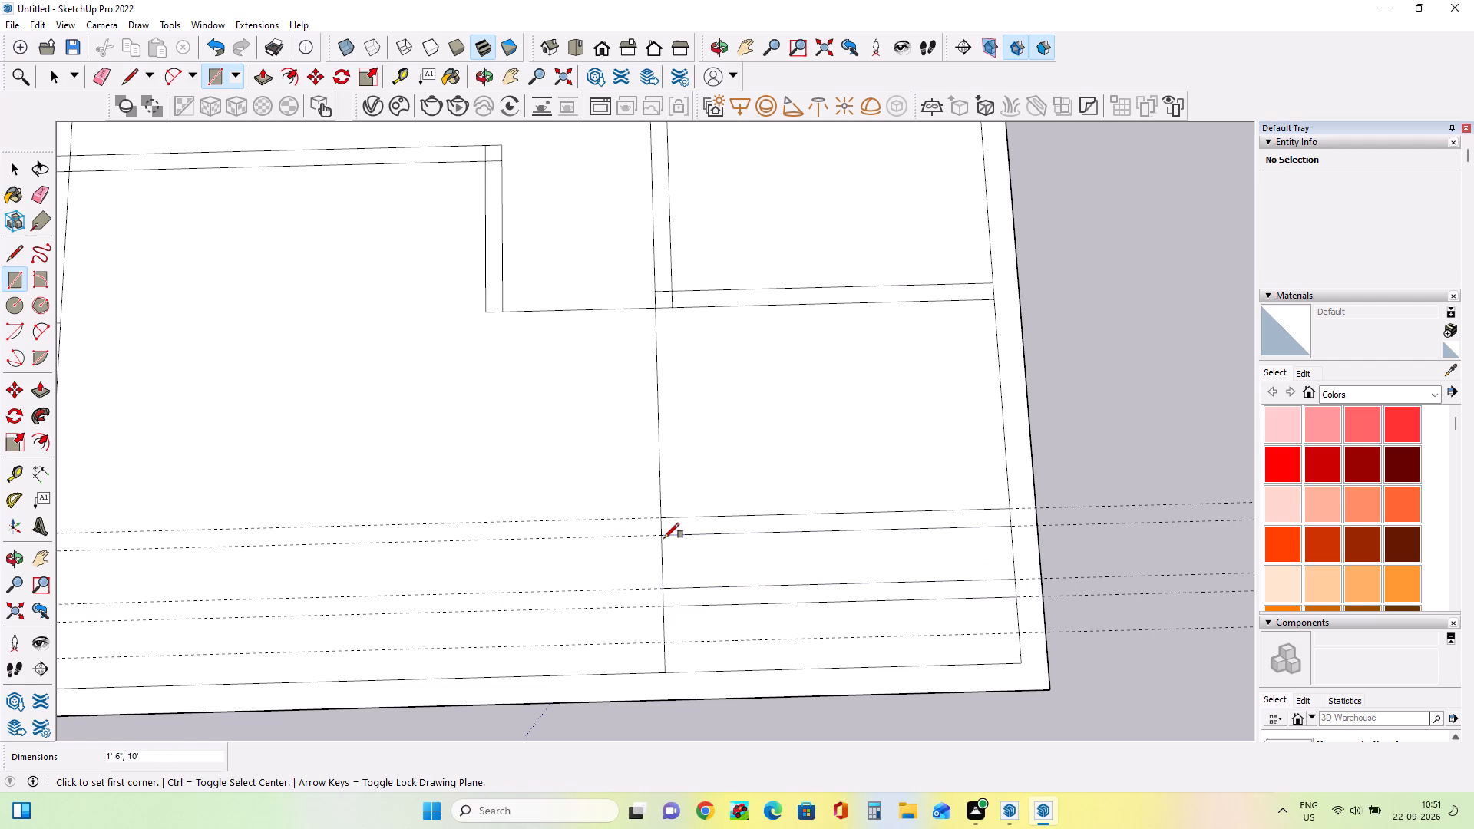
pyautogui.click(1016, 601)
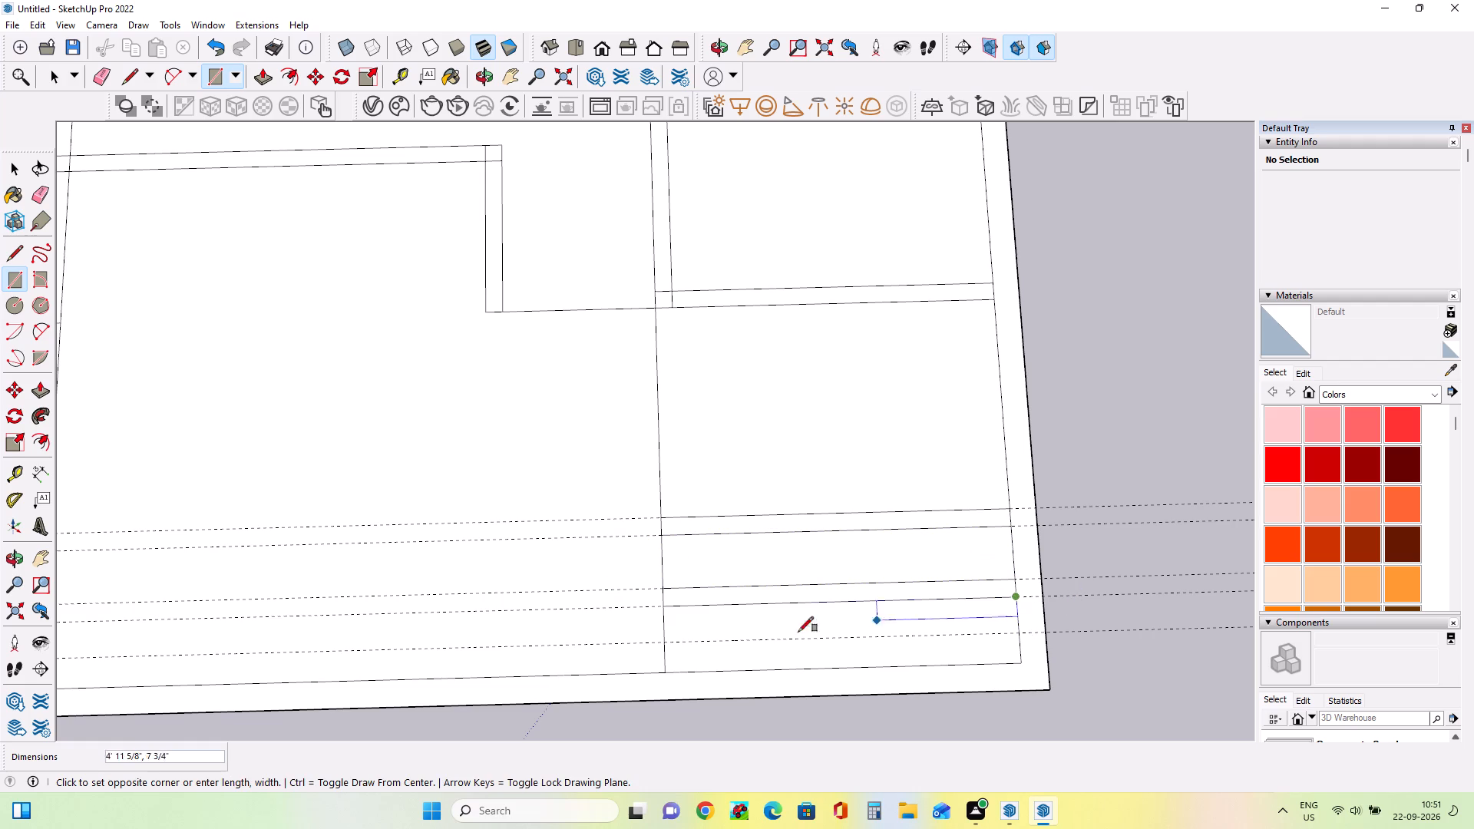
pyautogui.click(668, 643)
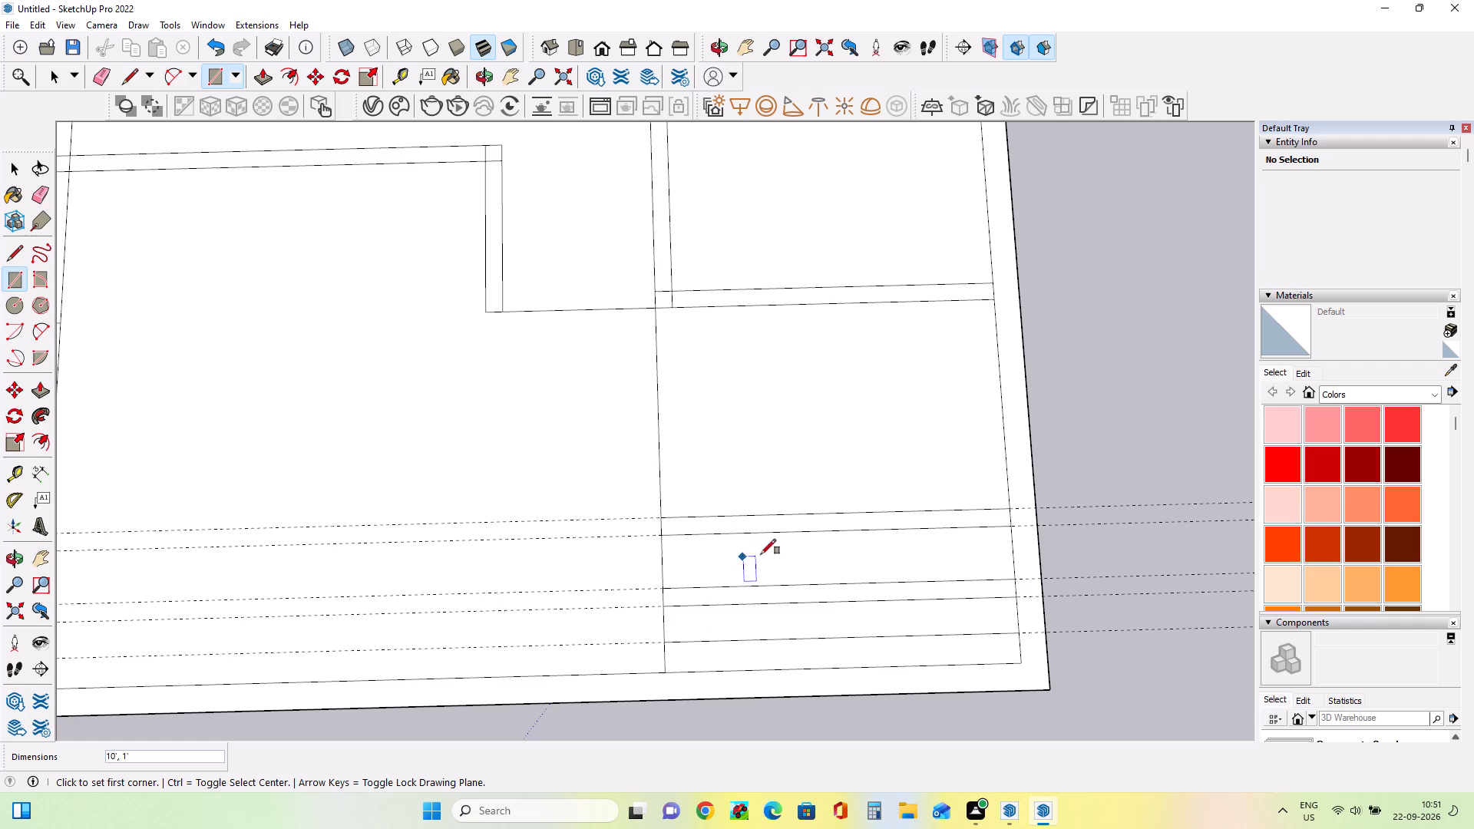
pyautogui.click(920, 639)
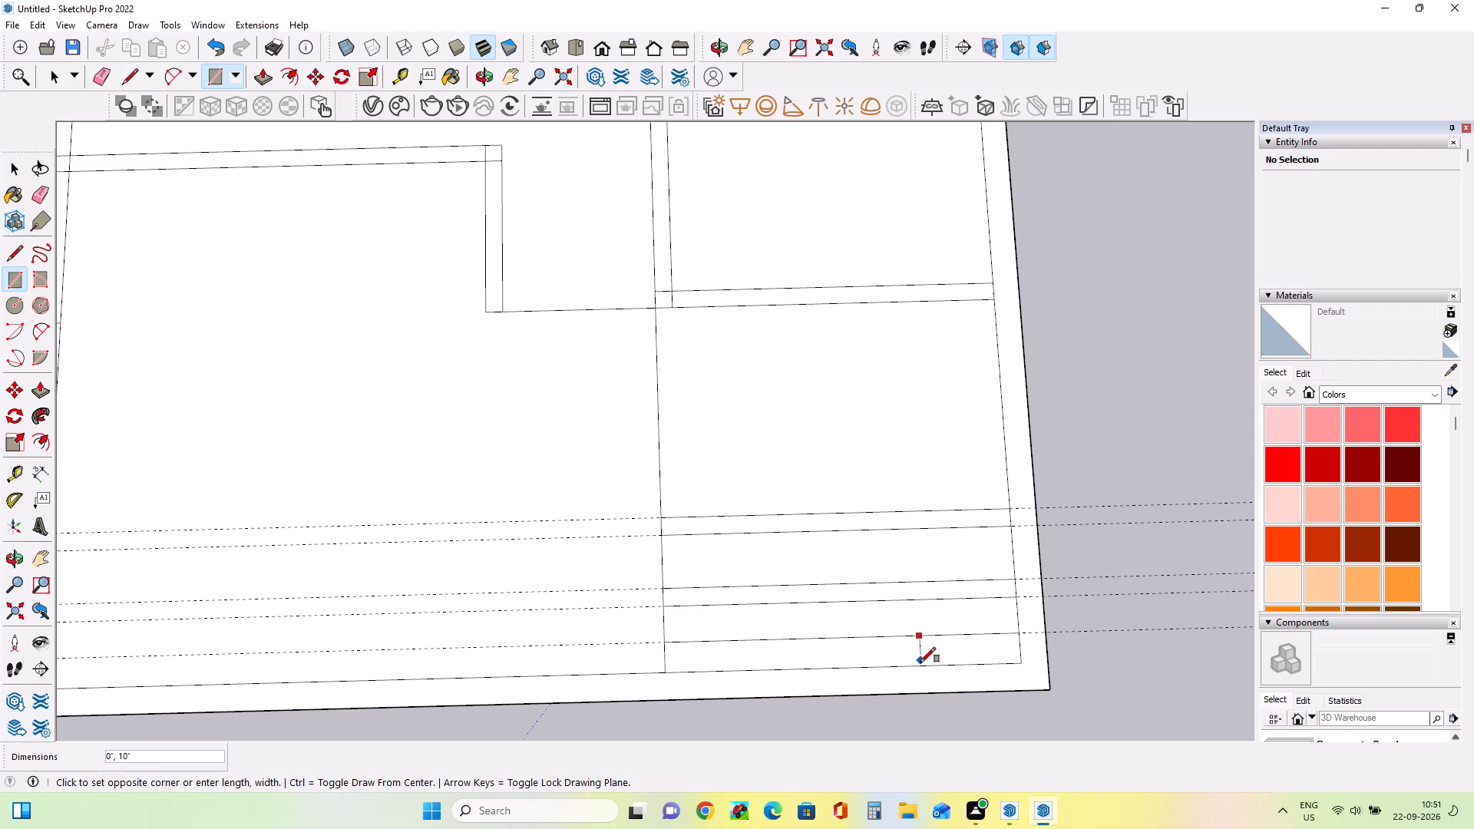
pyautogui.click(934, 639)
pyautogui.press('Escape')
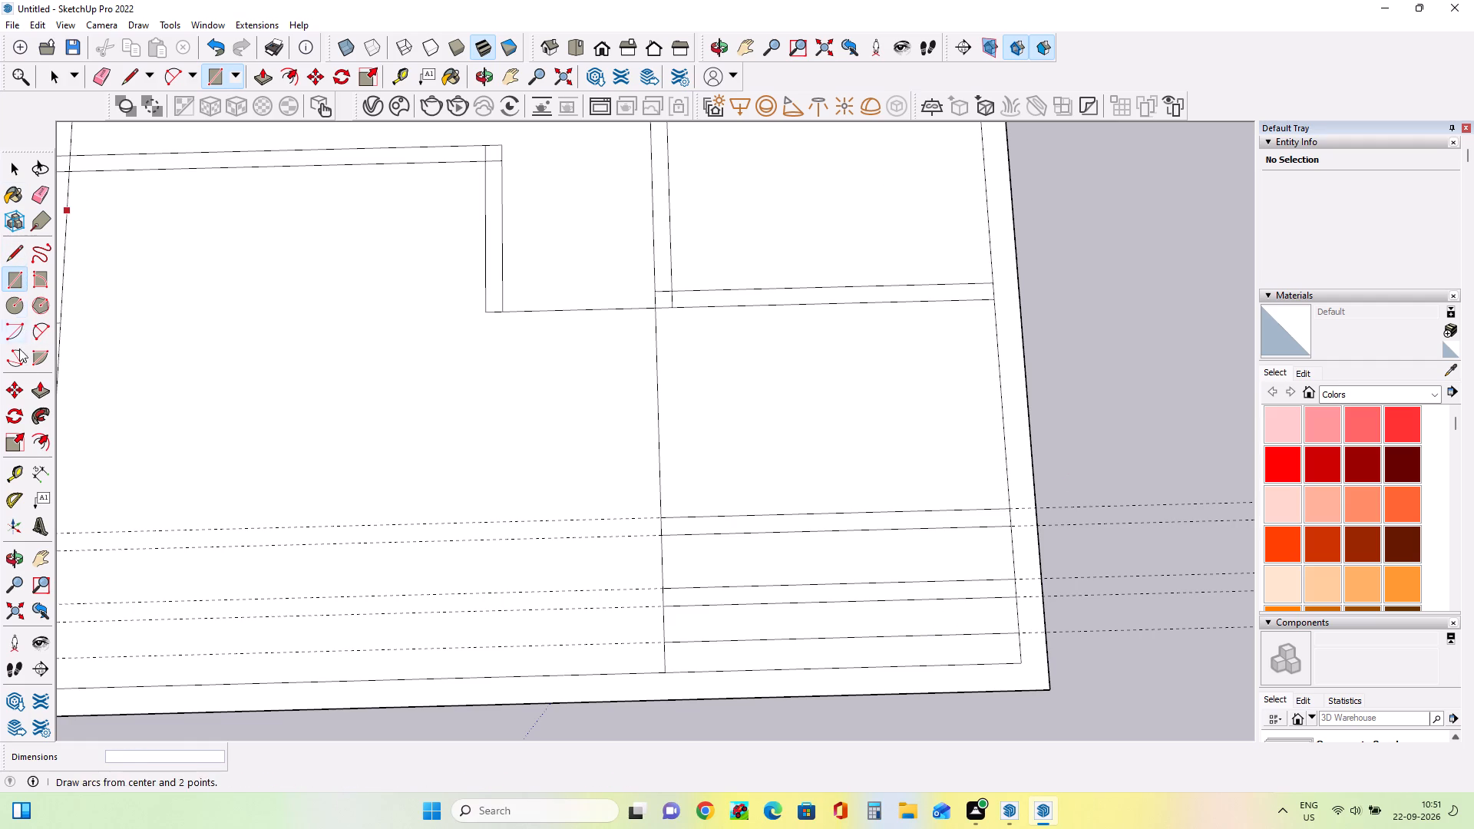
# Place a guide 3" below the lowest horizontal line in the lower-right rectangle and draw a 10' × 3" strip down to it.
pyautogui.click(15, 473)
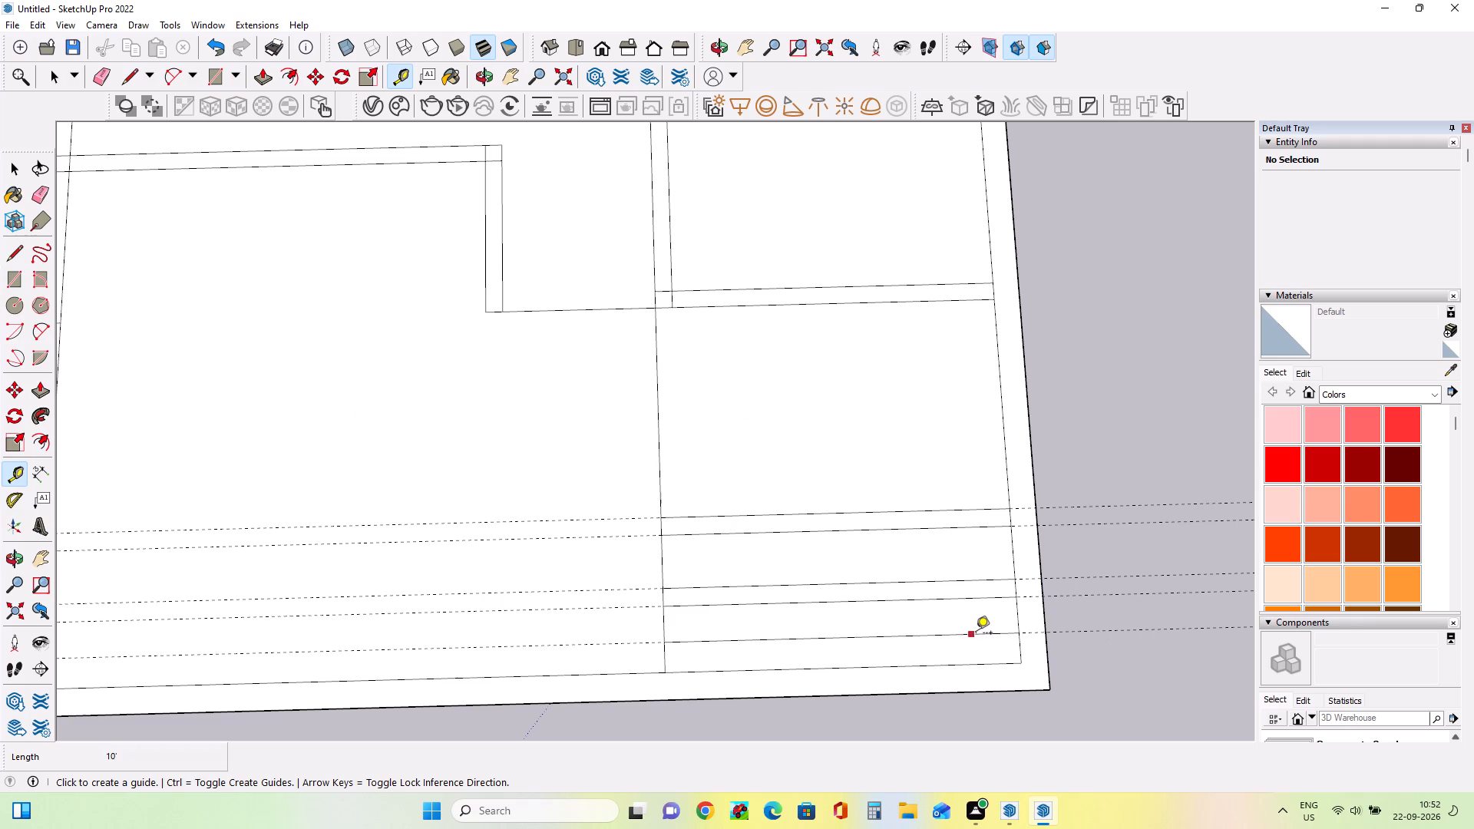
pyautogui.click(970, 637)
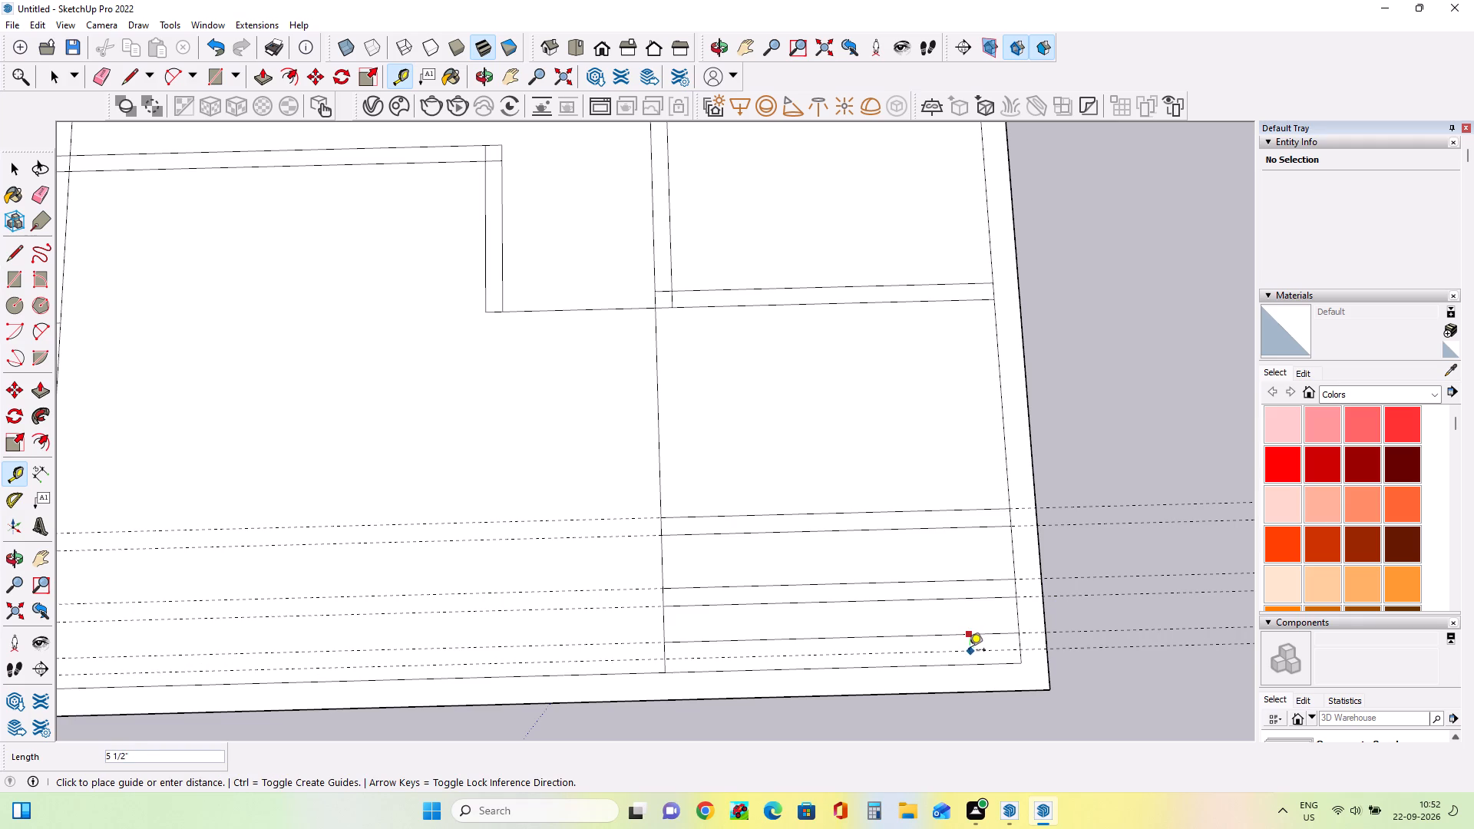
pyautogui.write('3"')
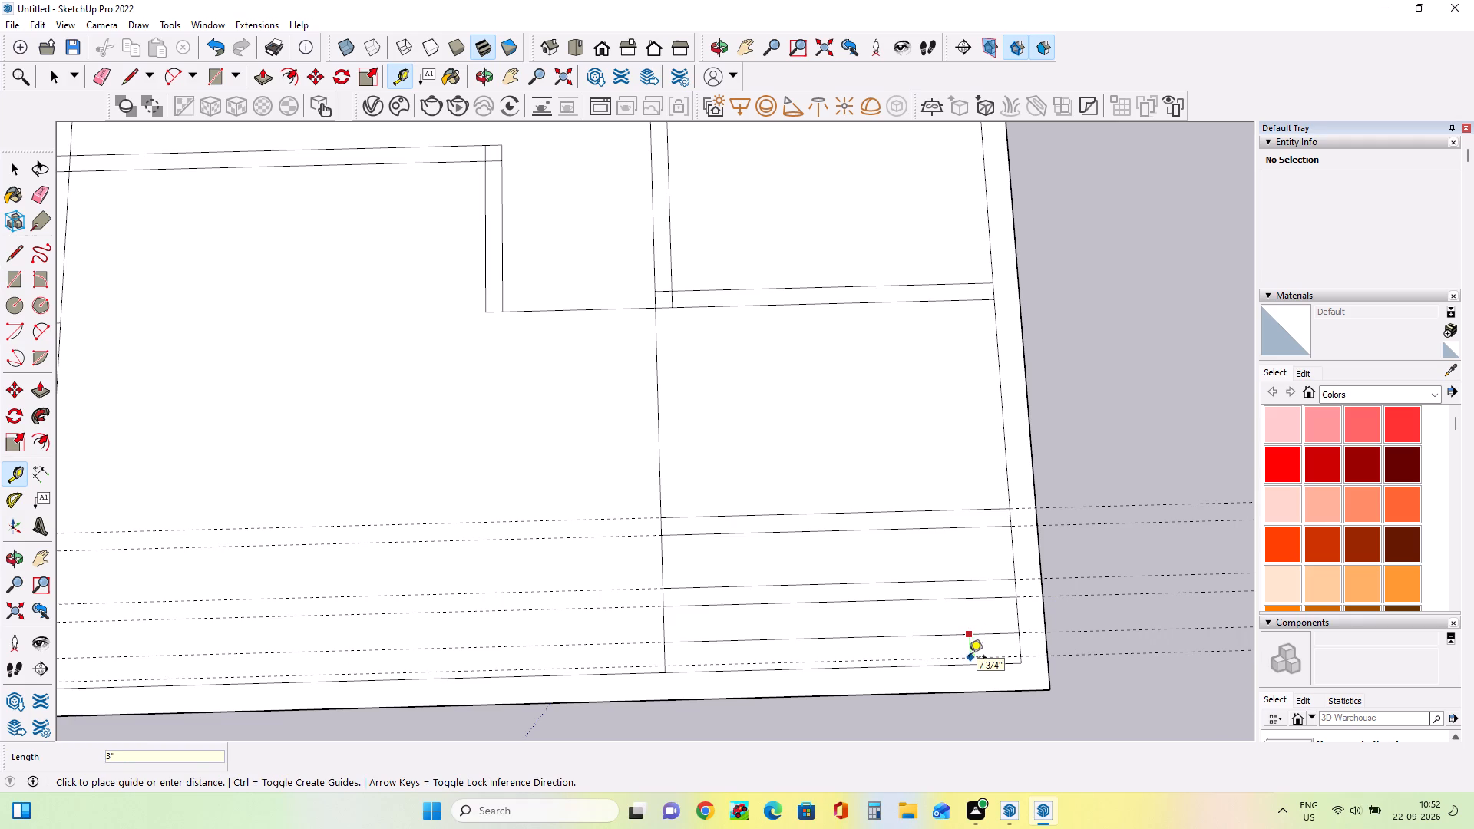
pyautogui.press('Return')
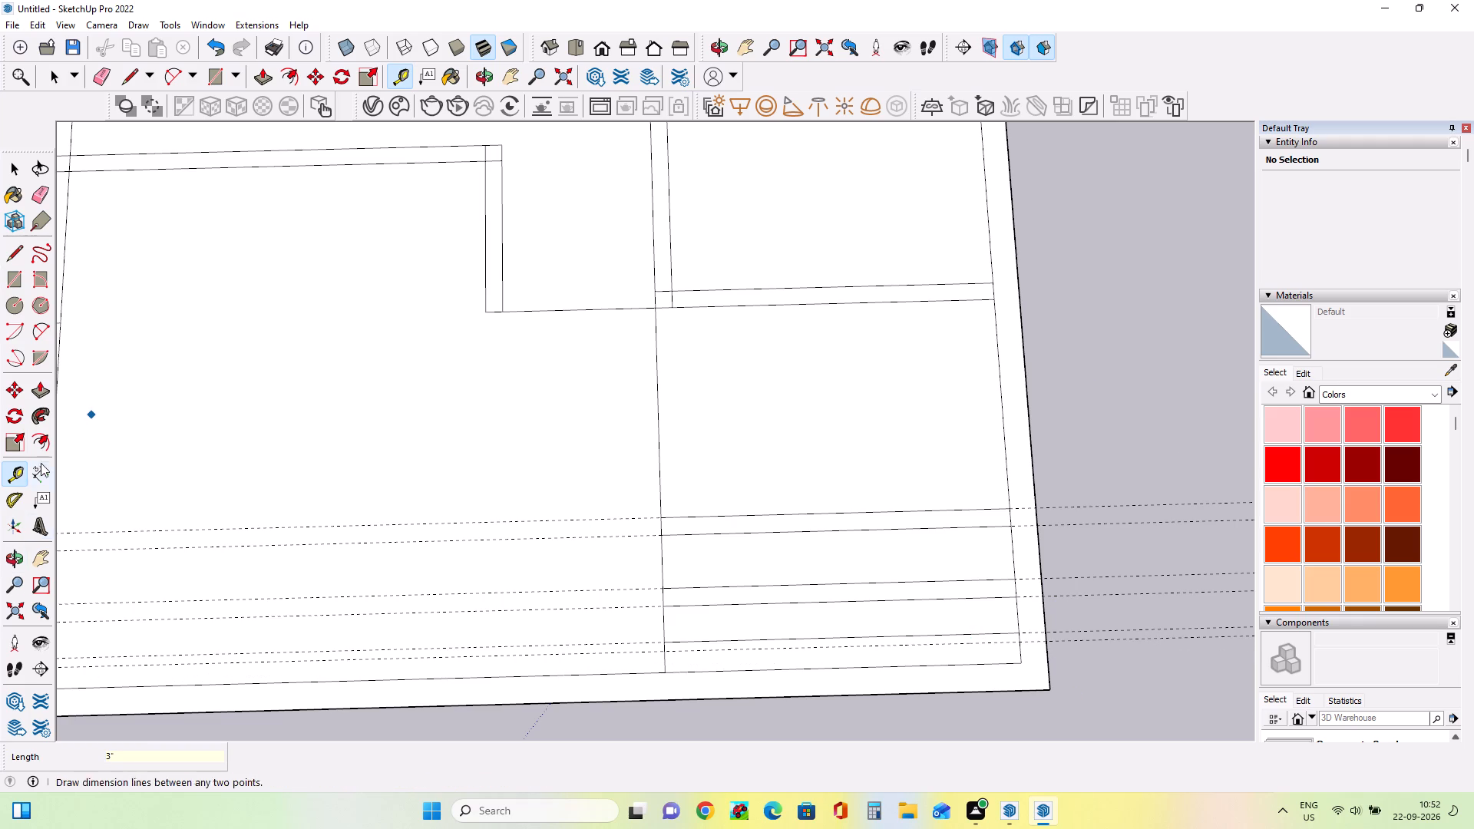
pyautogui.click(8, 281)
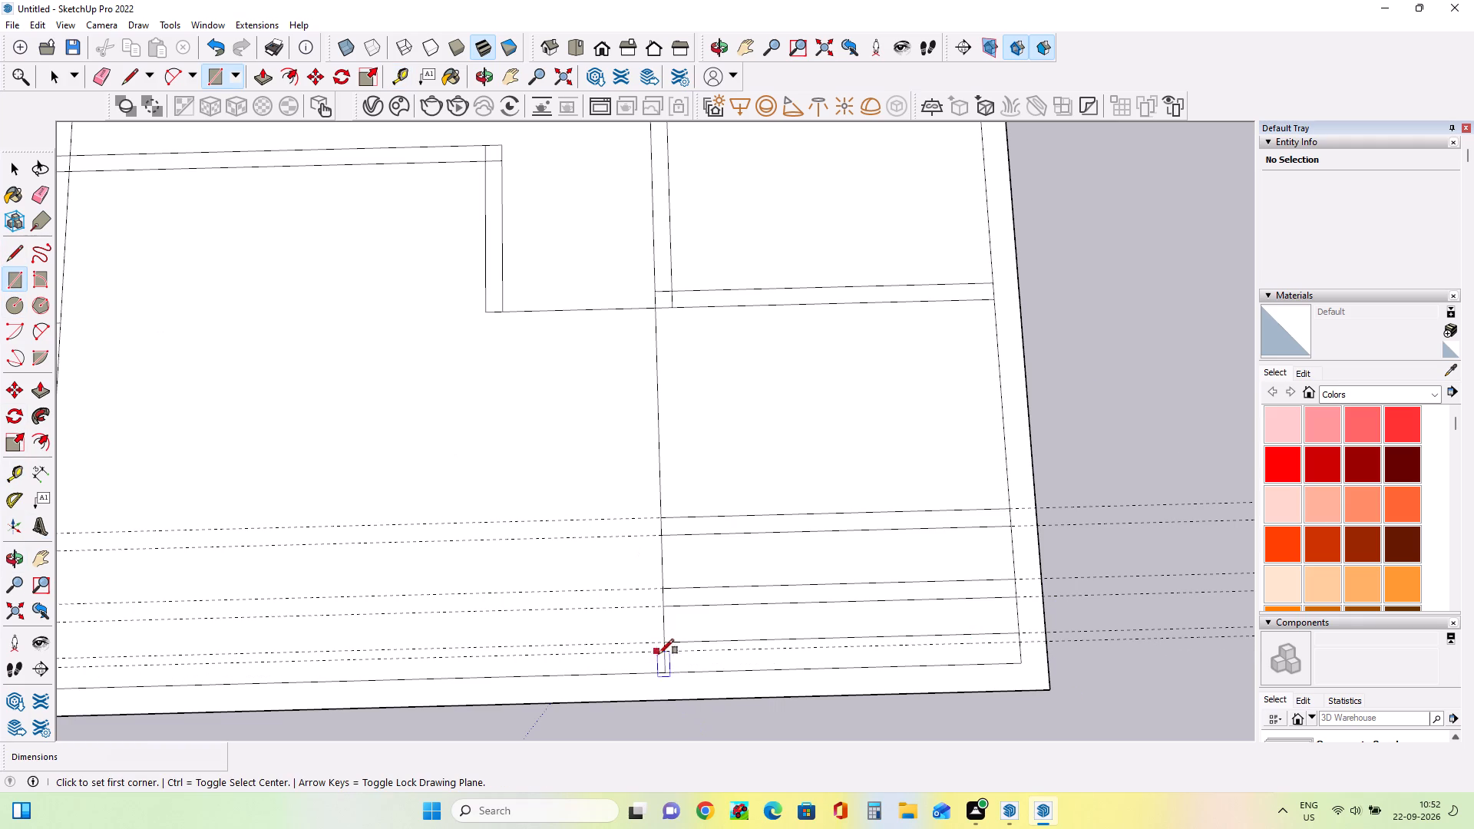
pyautogui.click(665, 655)
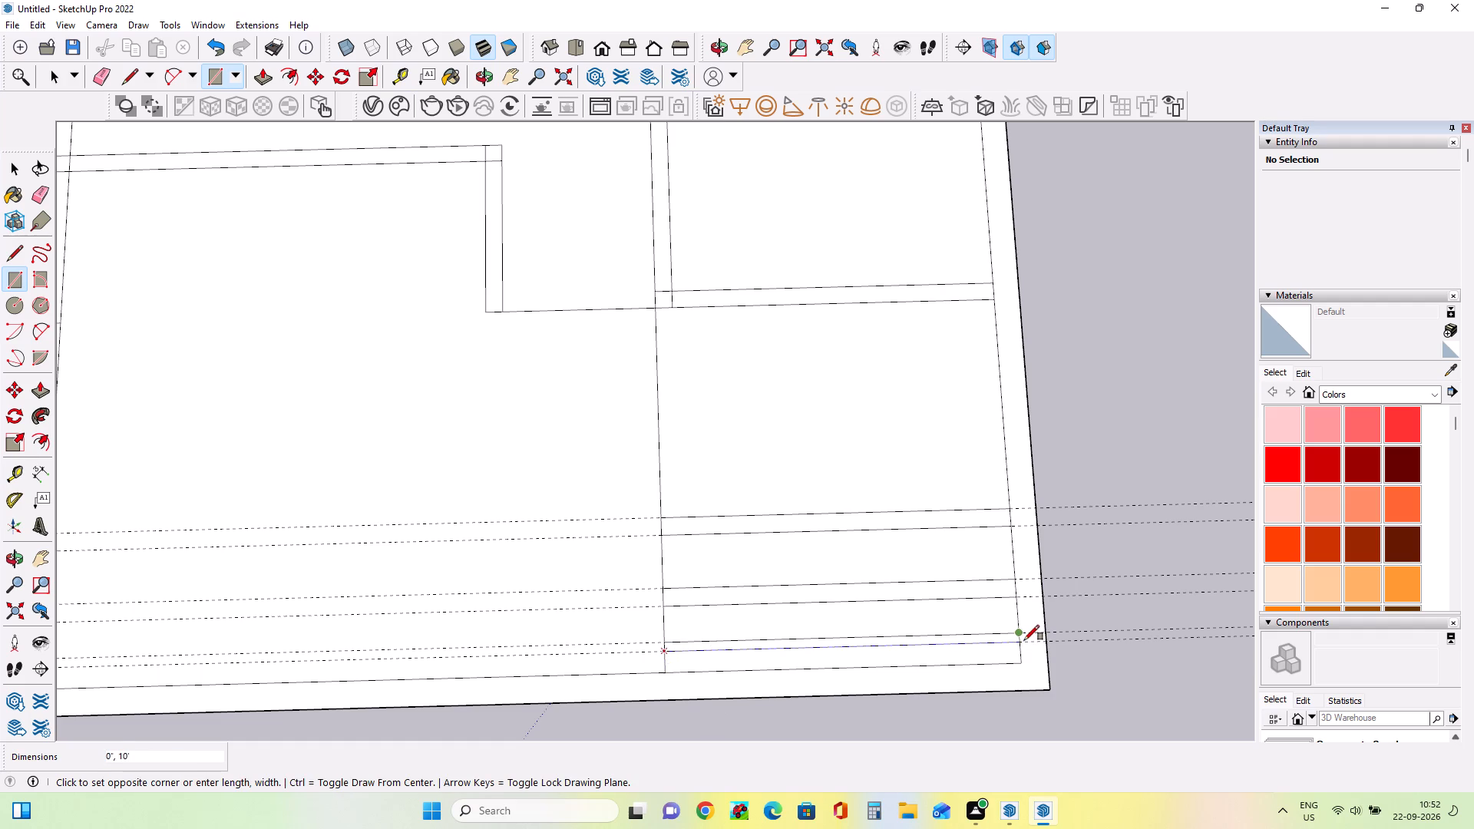
pyautogui.click(1024, 640)
# Erase all the horizontal guides crossing the parking area.
pyautogui.scroll(4, 995, 683)
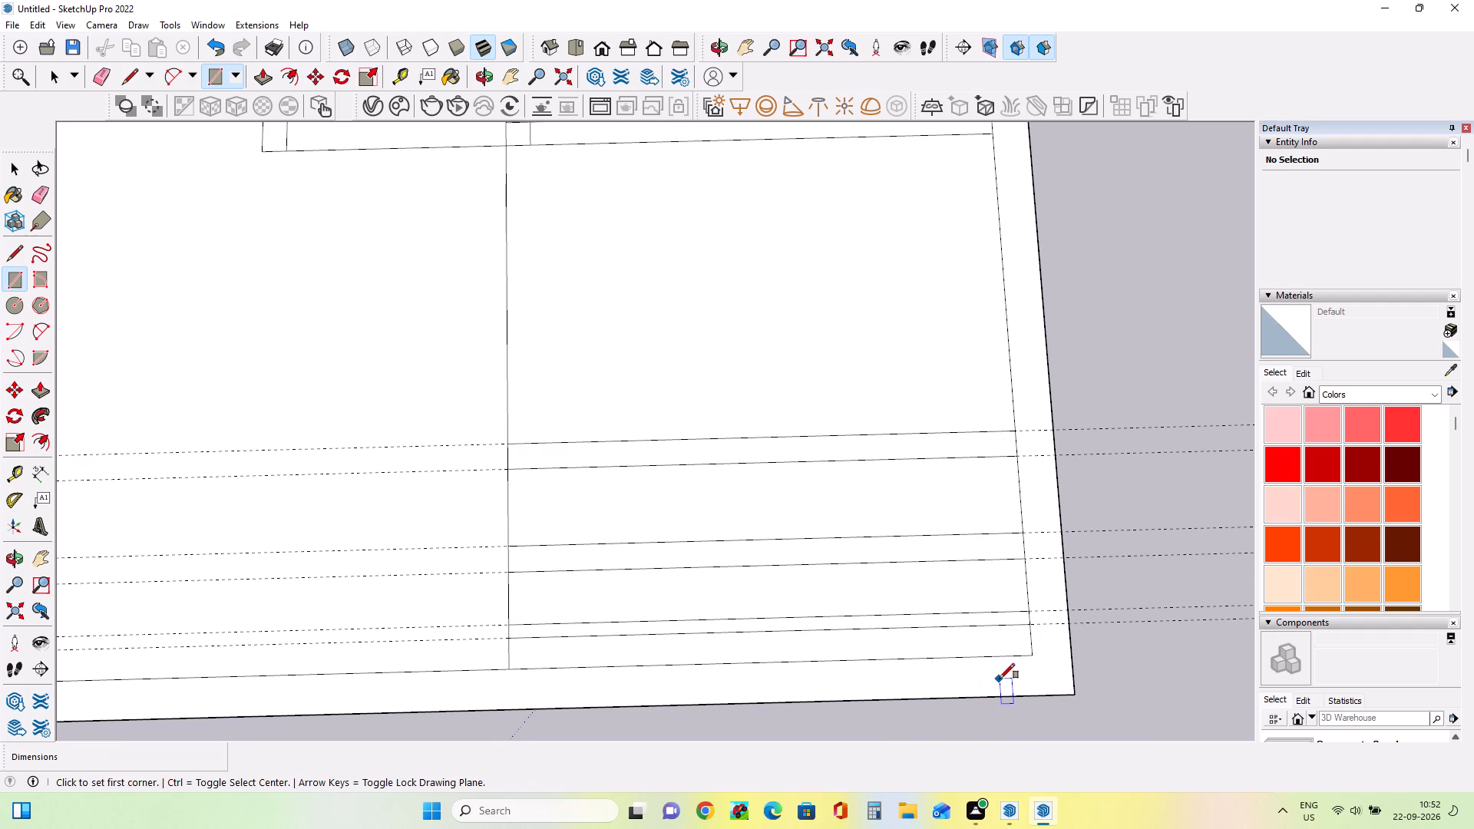
pyautogui.scroll(-2, 1000, 679)
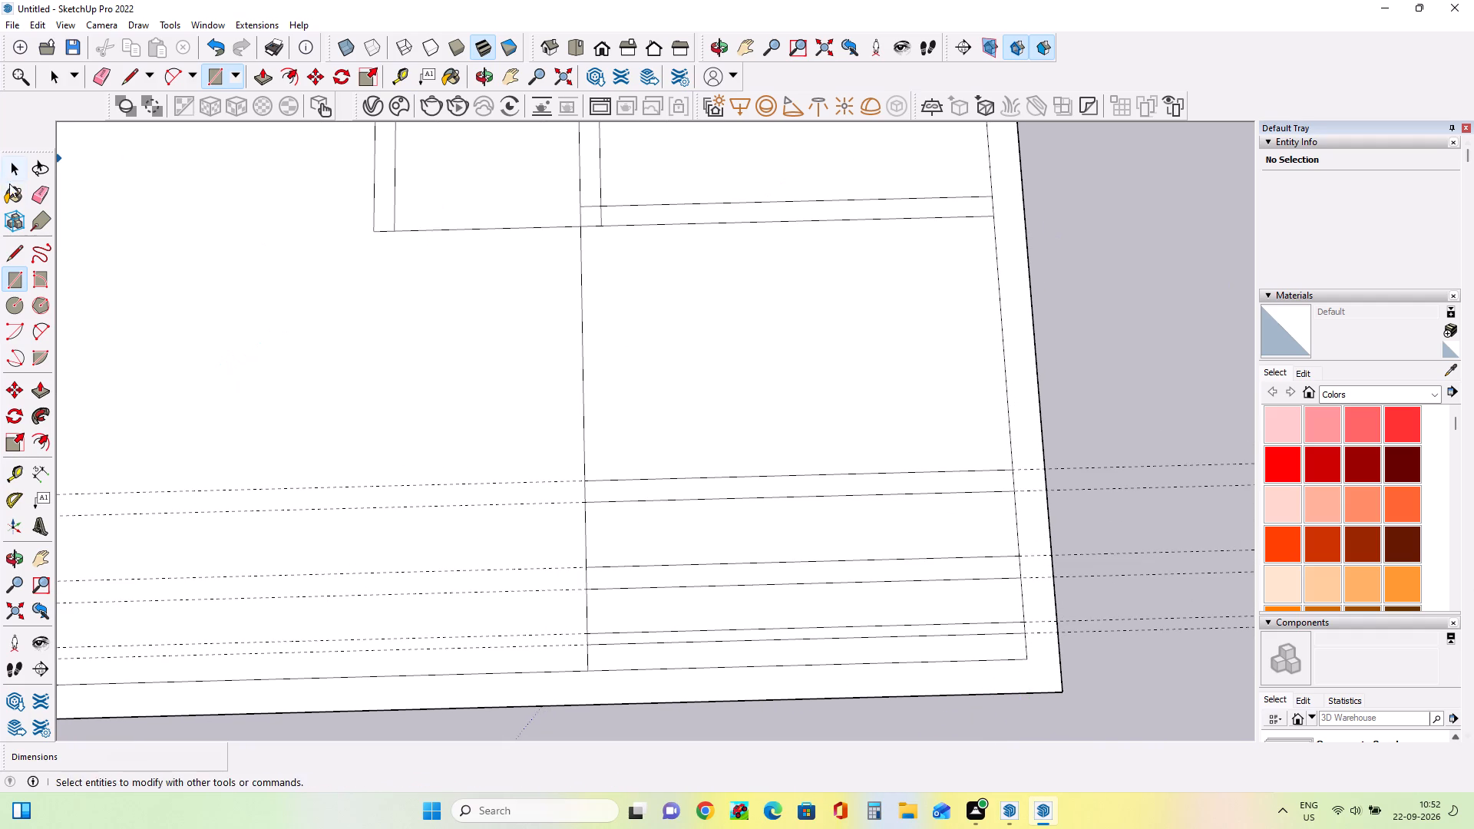
pyautogui.click(48, 189)
pyautogui.moveTo(1151, 447); pyautogui.dragTo(1155, 654)
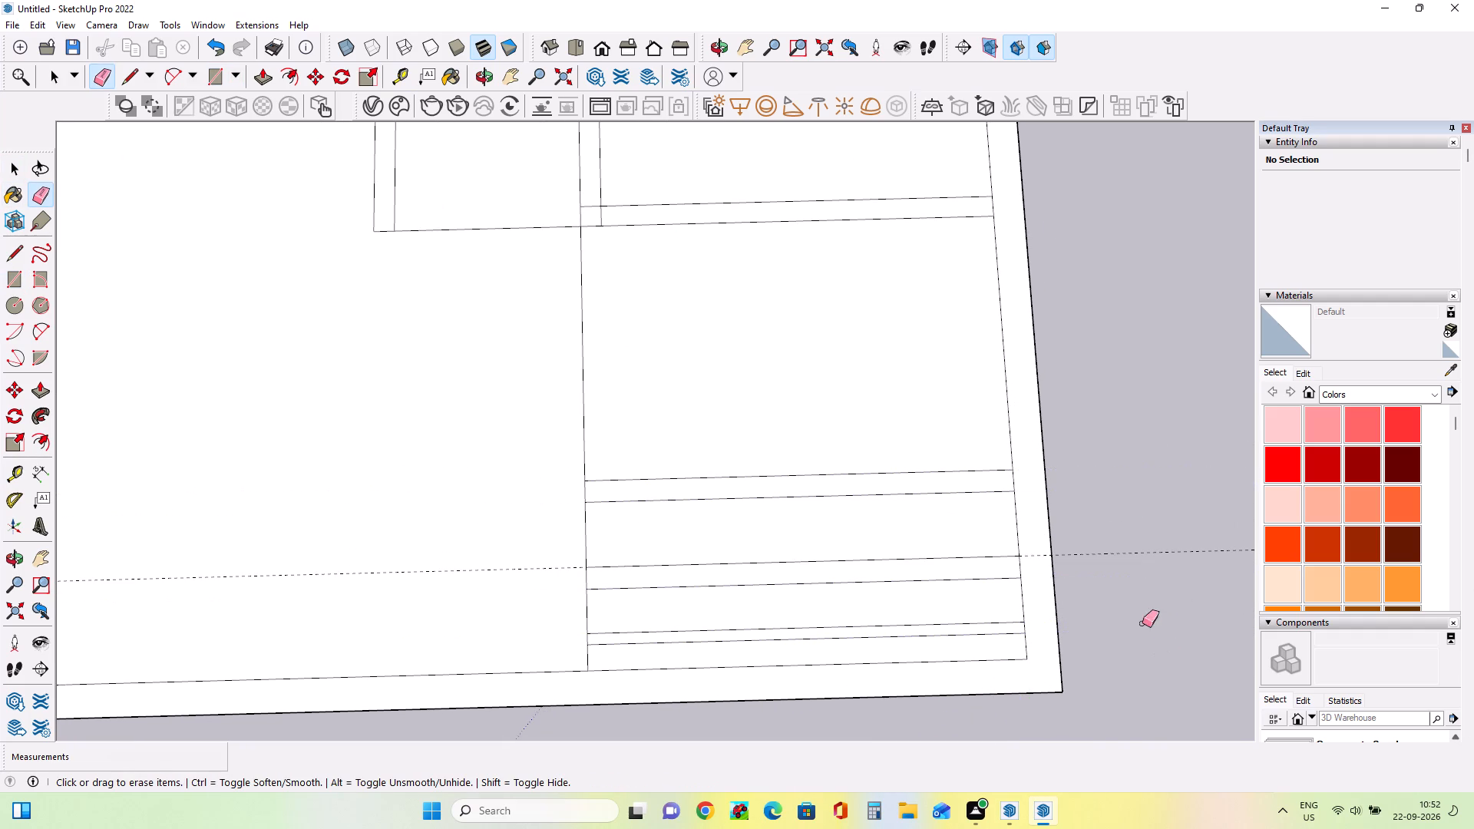
pyautogui.moveTo(1158, 464); pyautogui.dragTo(1176, 661)
pyautogui.moveTo(1162, 545); pyautogui.dragTo(1175, 624)
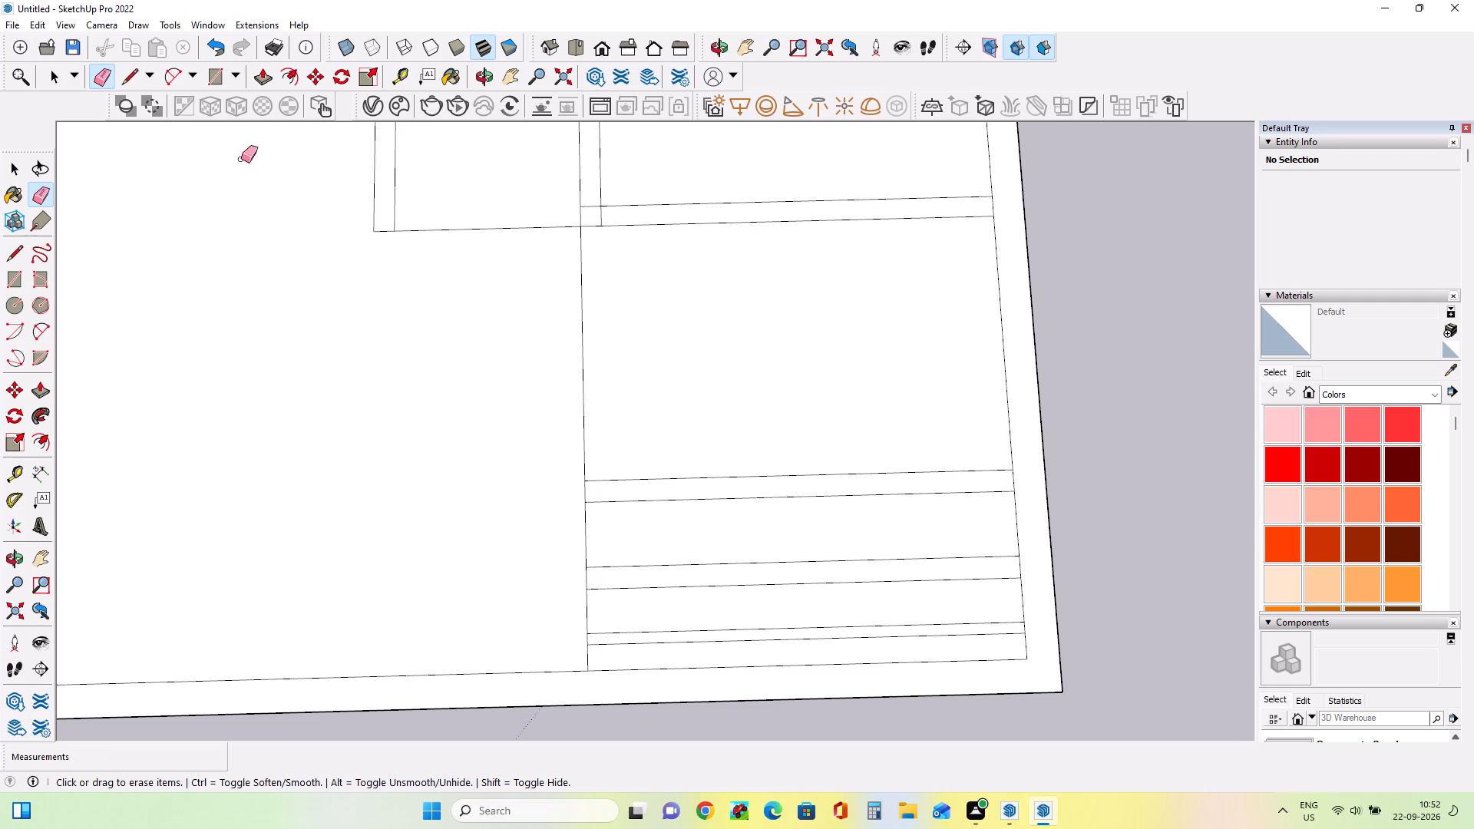
# Place a vertical guide 6" inside the left edge of the lower-right rectangle with the front strips.
pyautogui.scroll(-2, 906, 593)
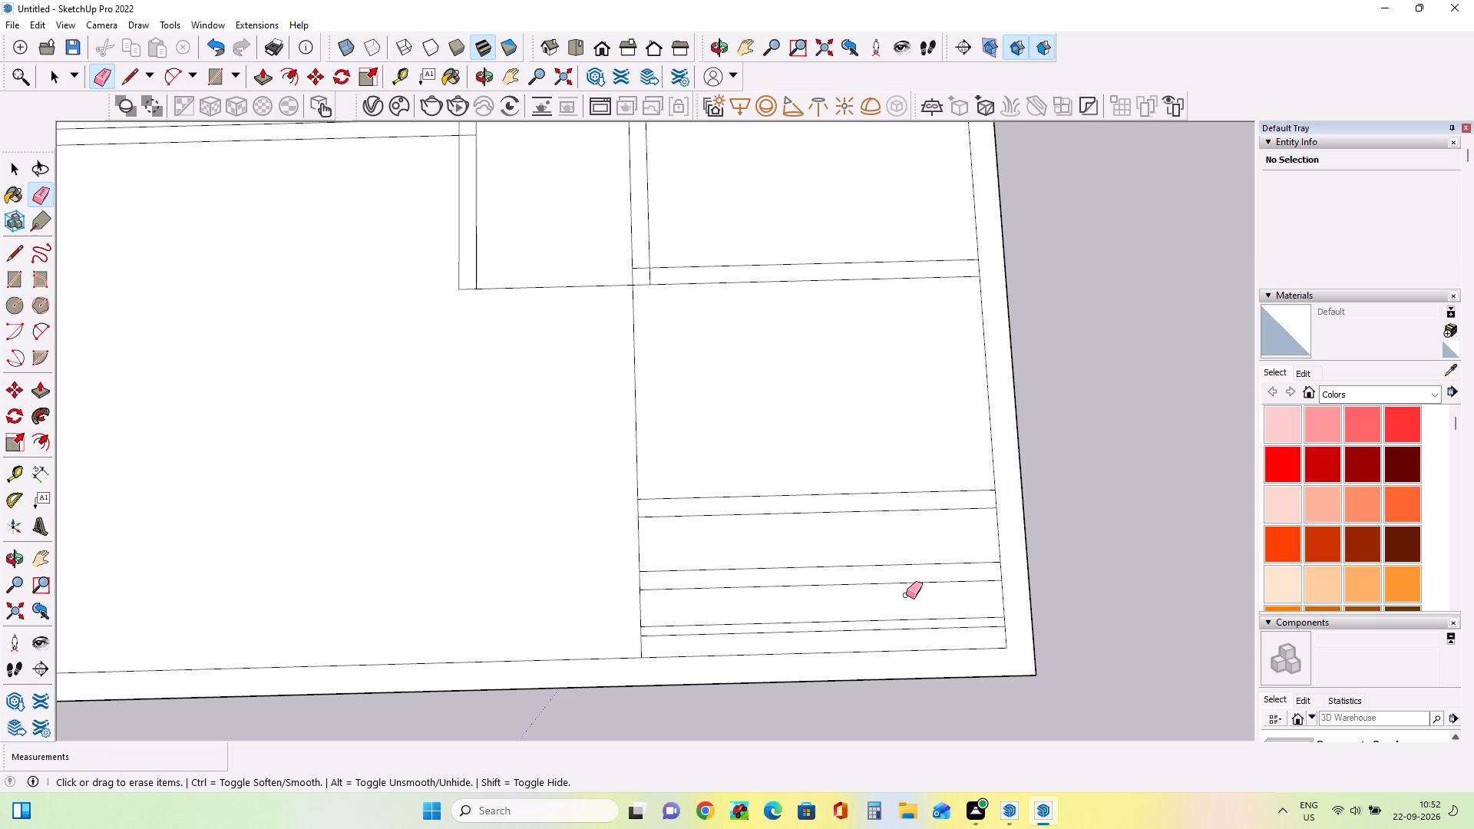
pyautogui.scroll(3, 906, 595)
pyautogui.scroll(-1, 906, 595)
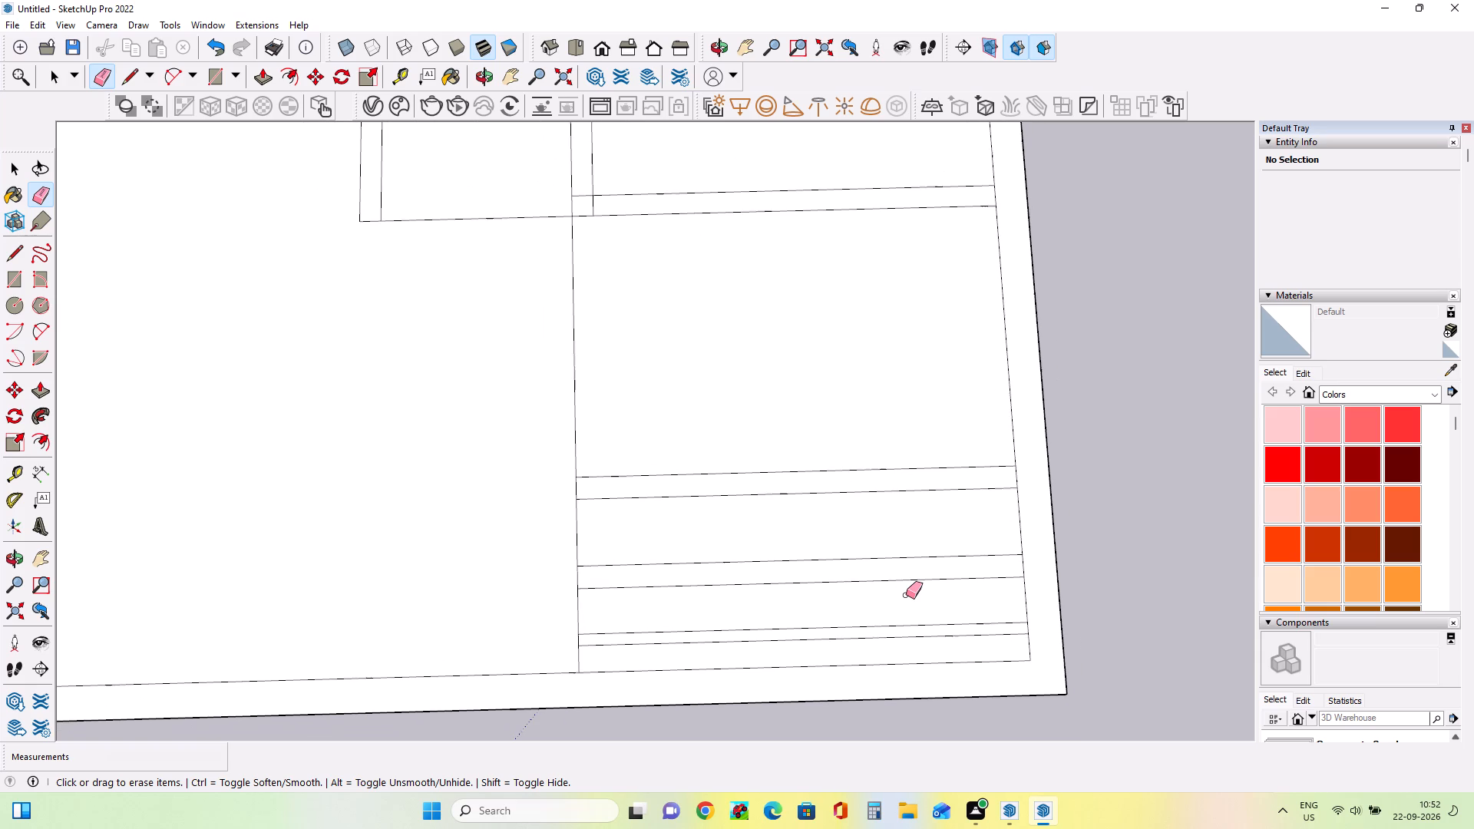
pyautogui.moveTo(920, 642); pyautogui.dragTo(964, 589, button='middle')
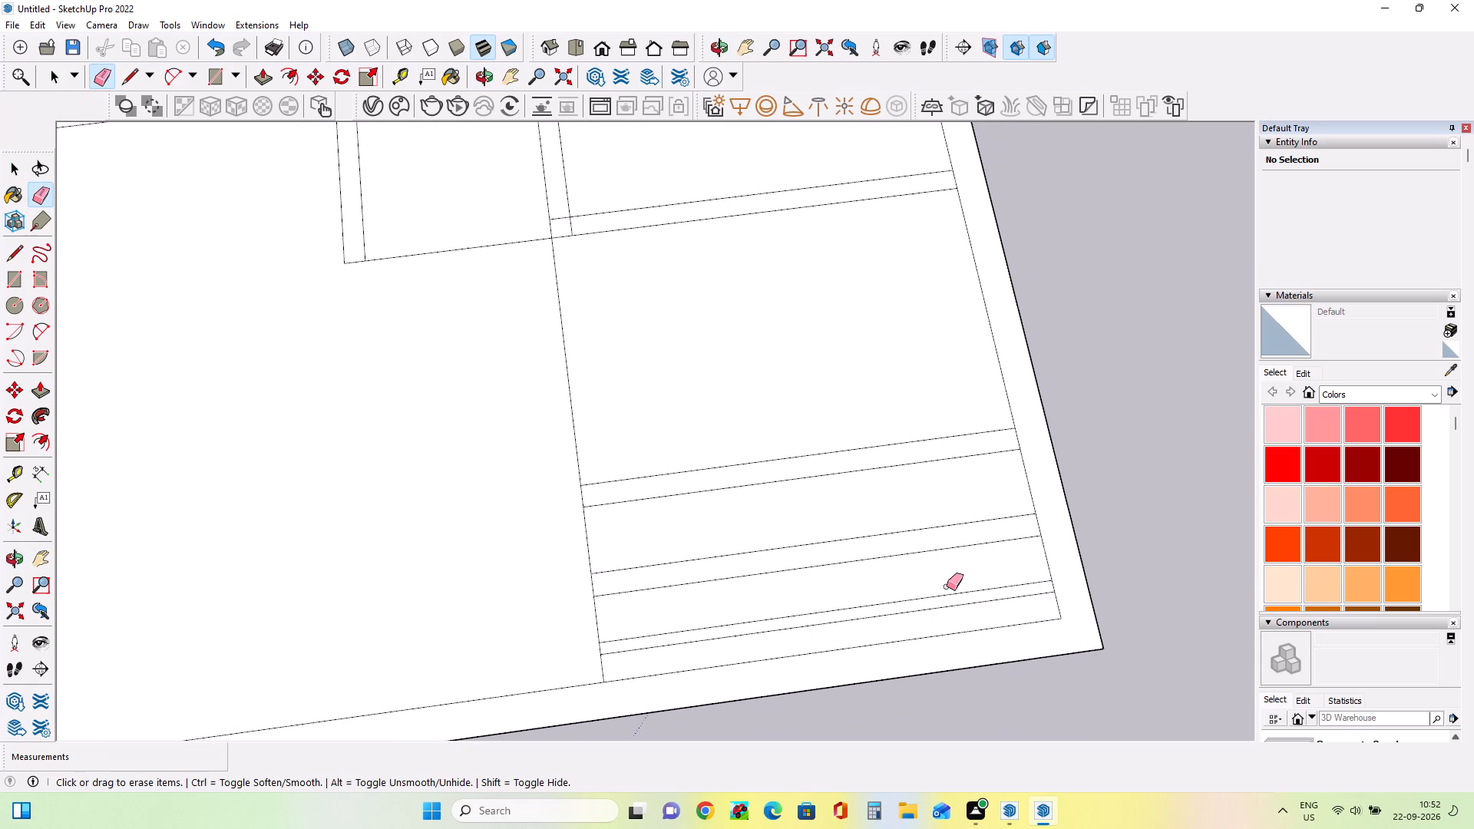
pyautogui.moveTo(821, 611); pyautogui.dragTo(785, 641, button='middle')
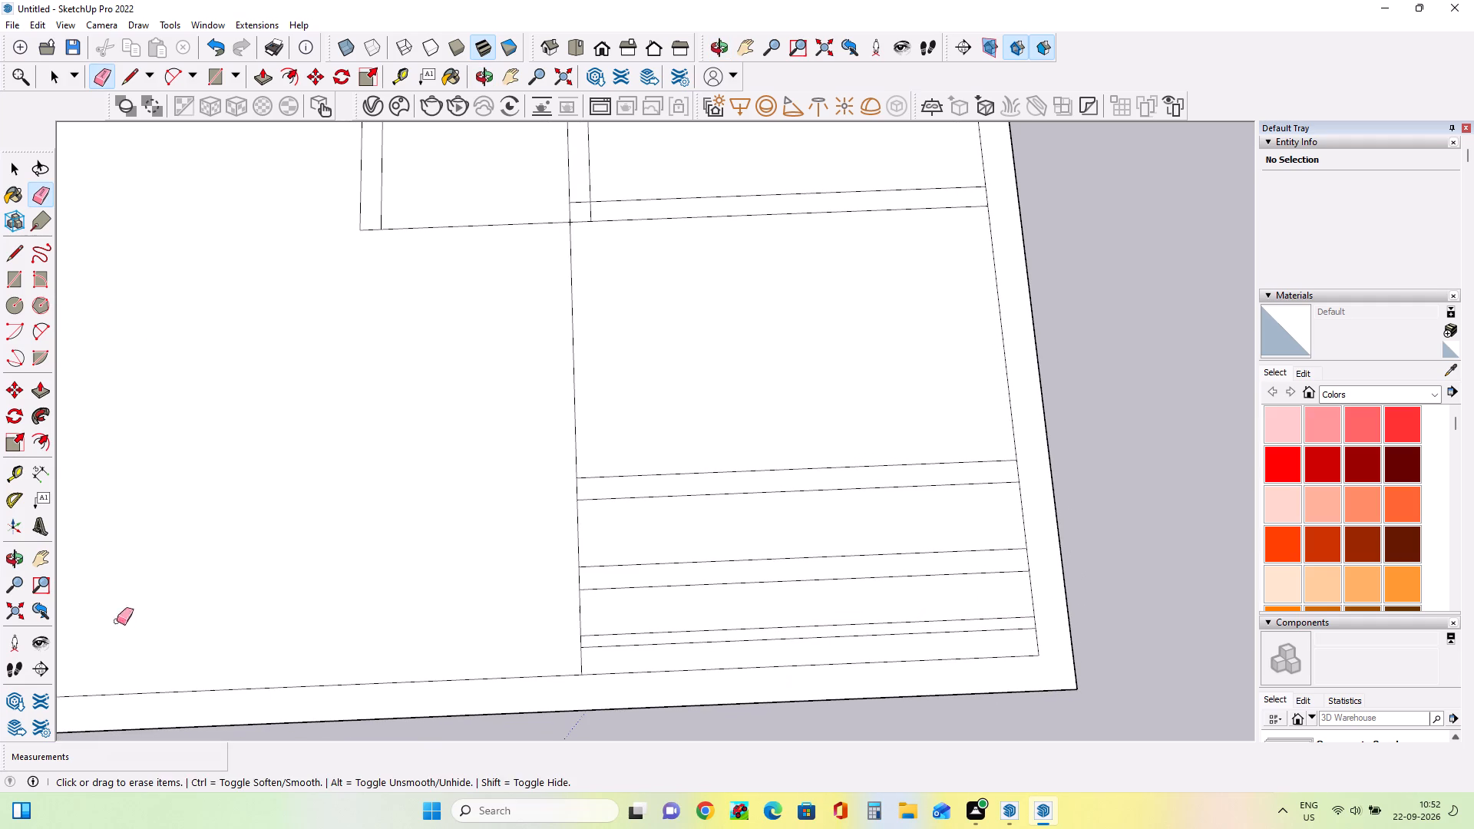
pyautogui.moveTo(769, 678); pyautogui.dragTo(813, 667, button='middle')
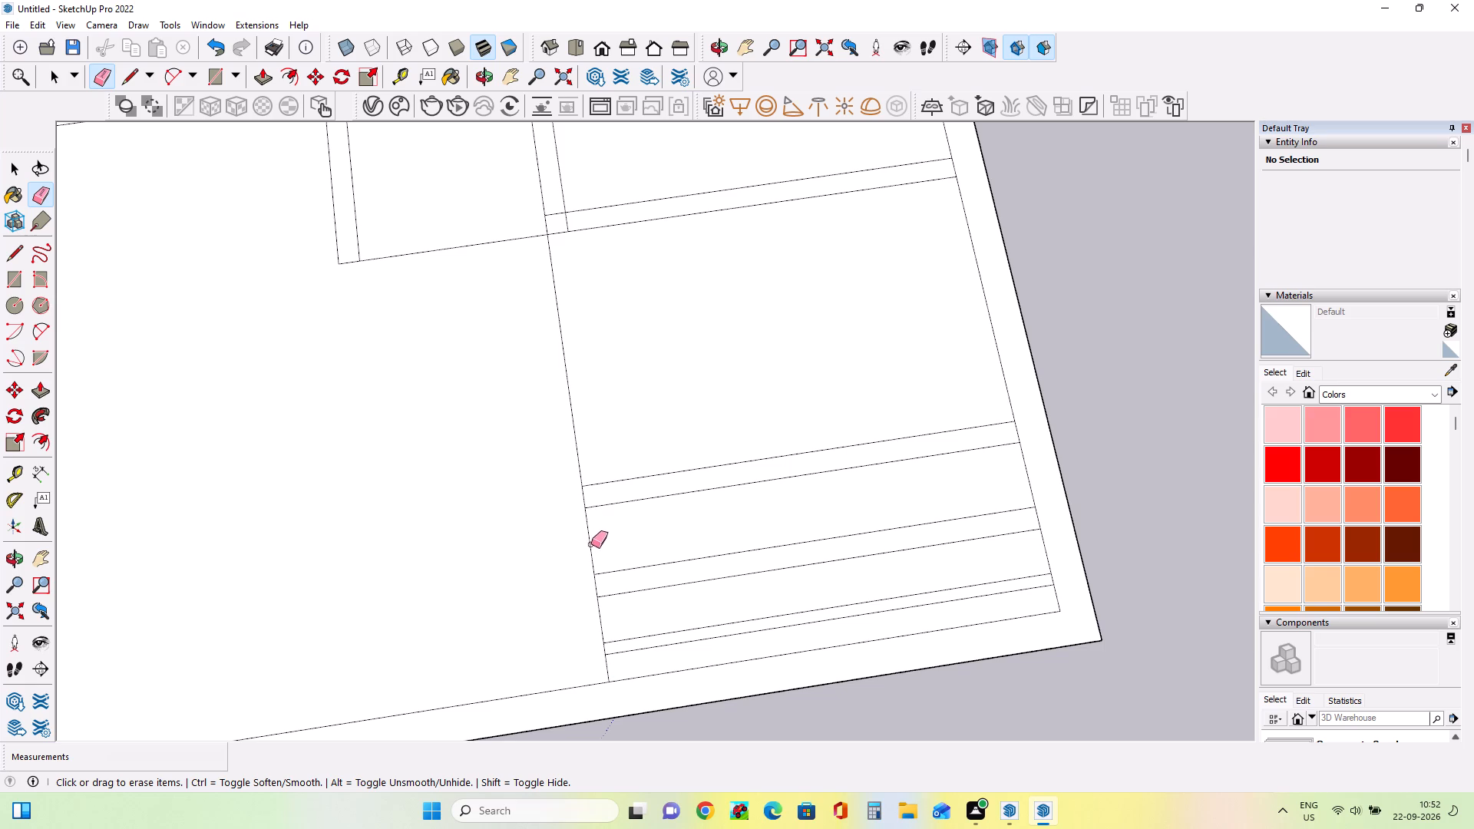
pyautogui.click(10, 473)
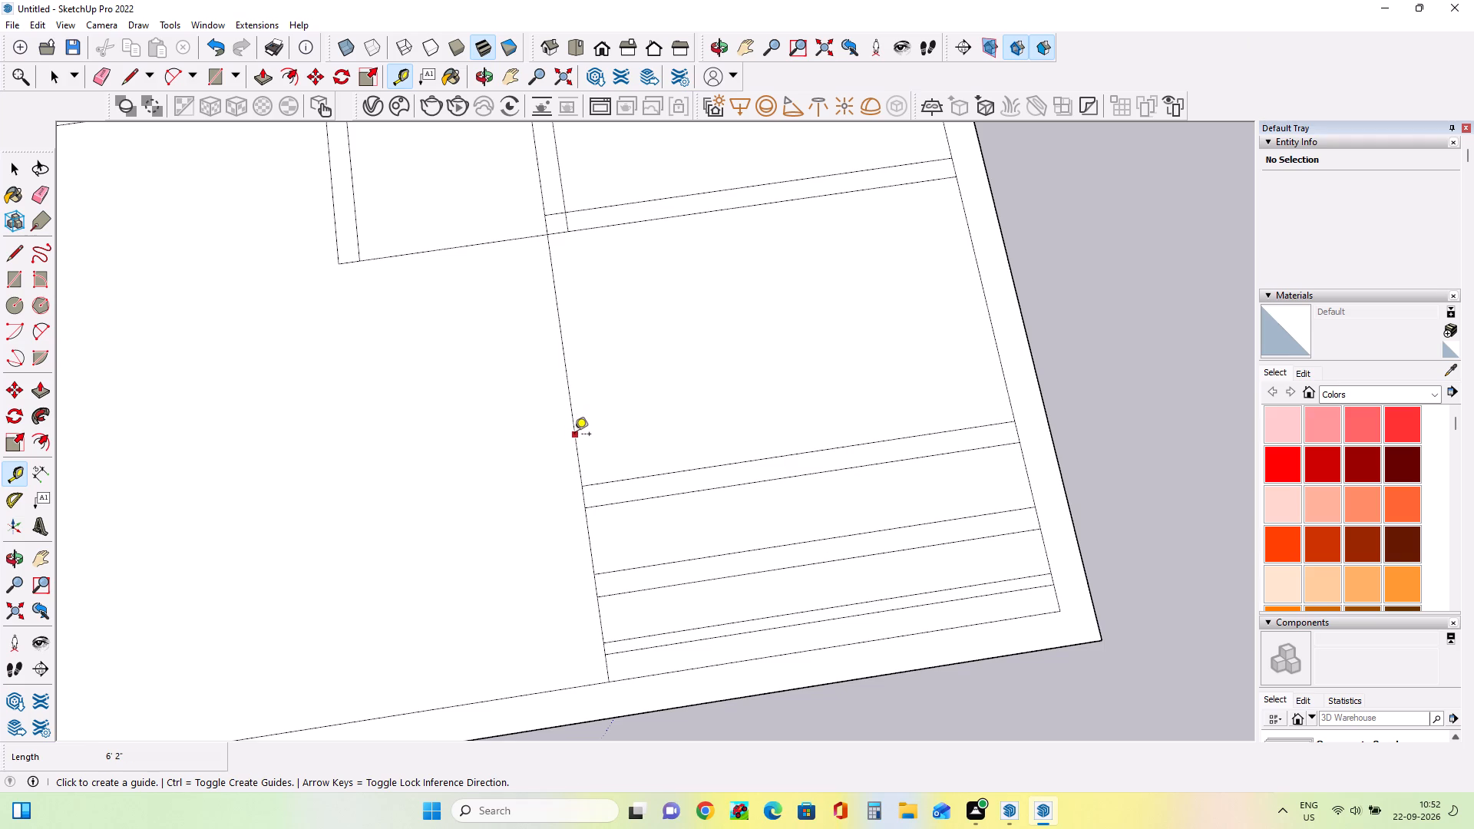
pyautogui.click(574, 435)
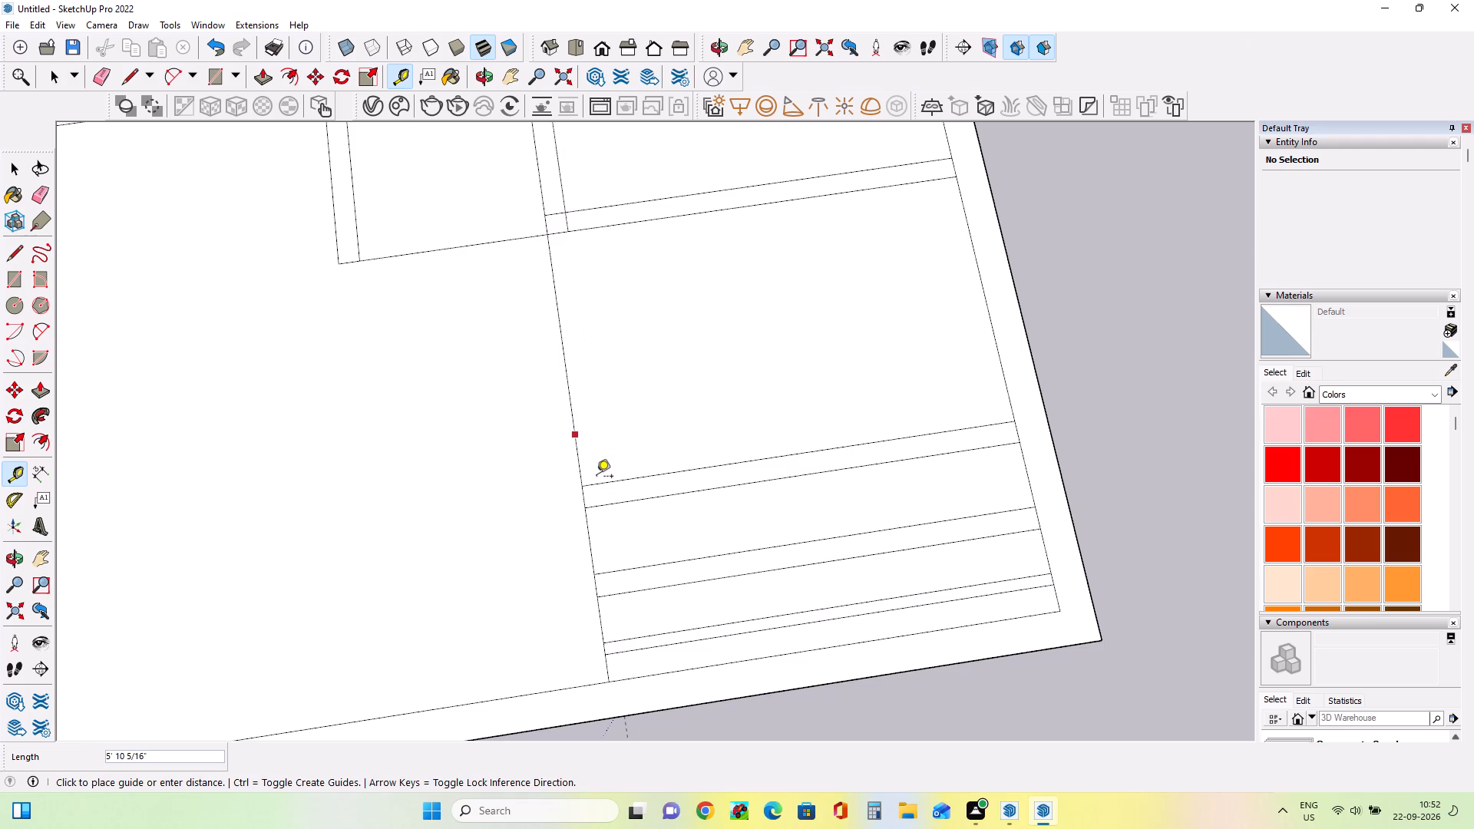
pyautogui.write('6"')
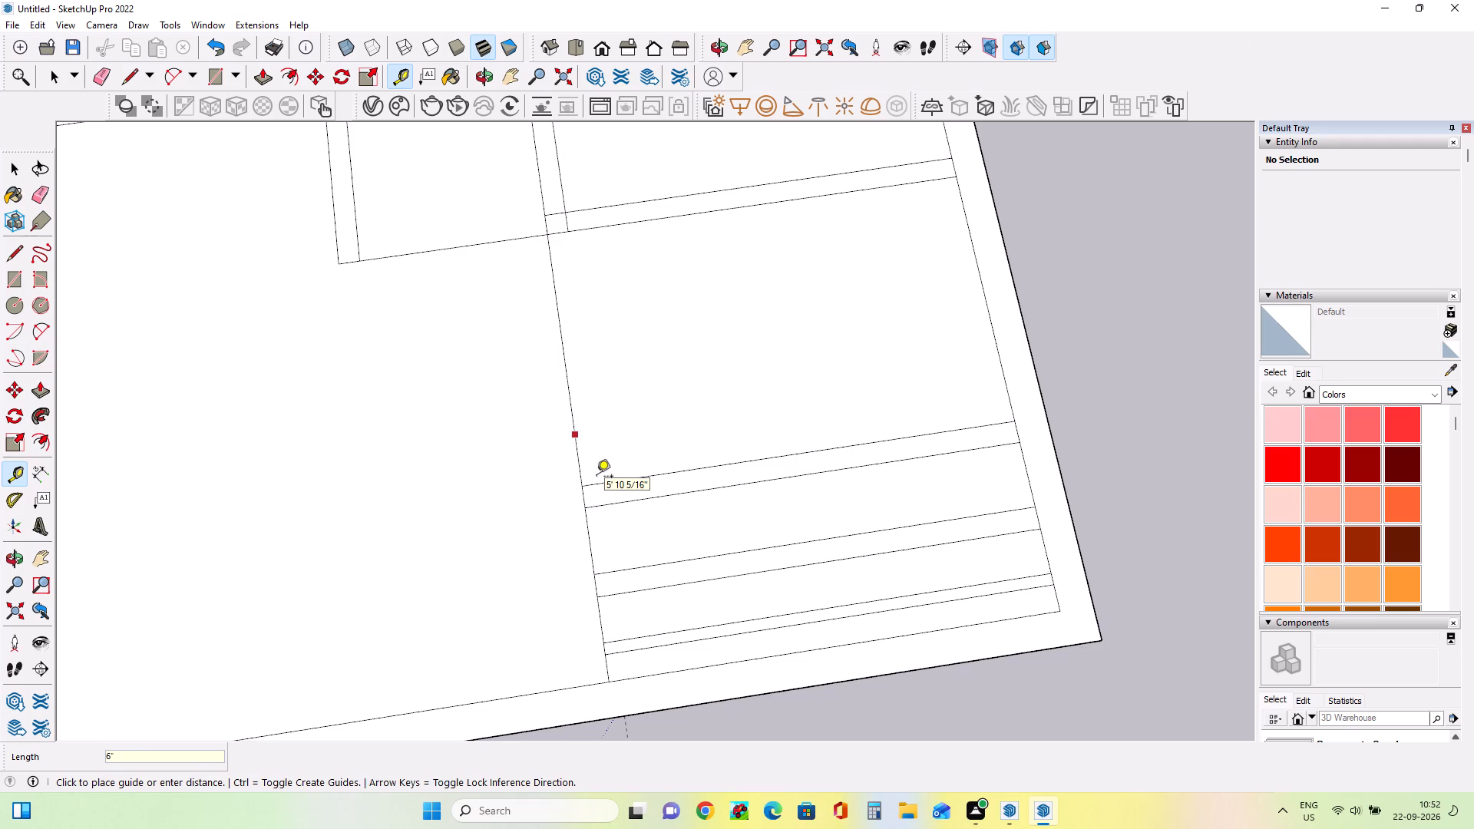
pyautogui.press('Return')
pyautogui.press('Return')
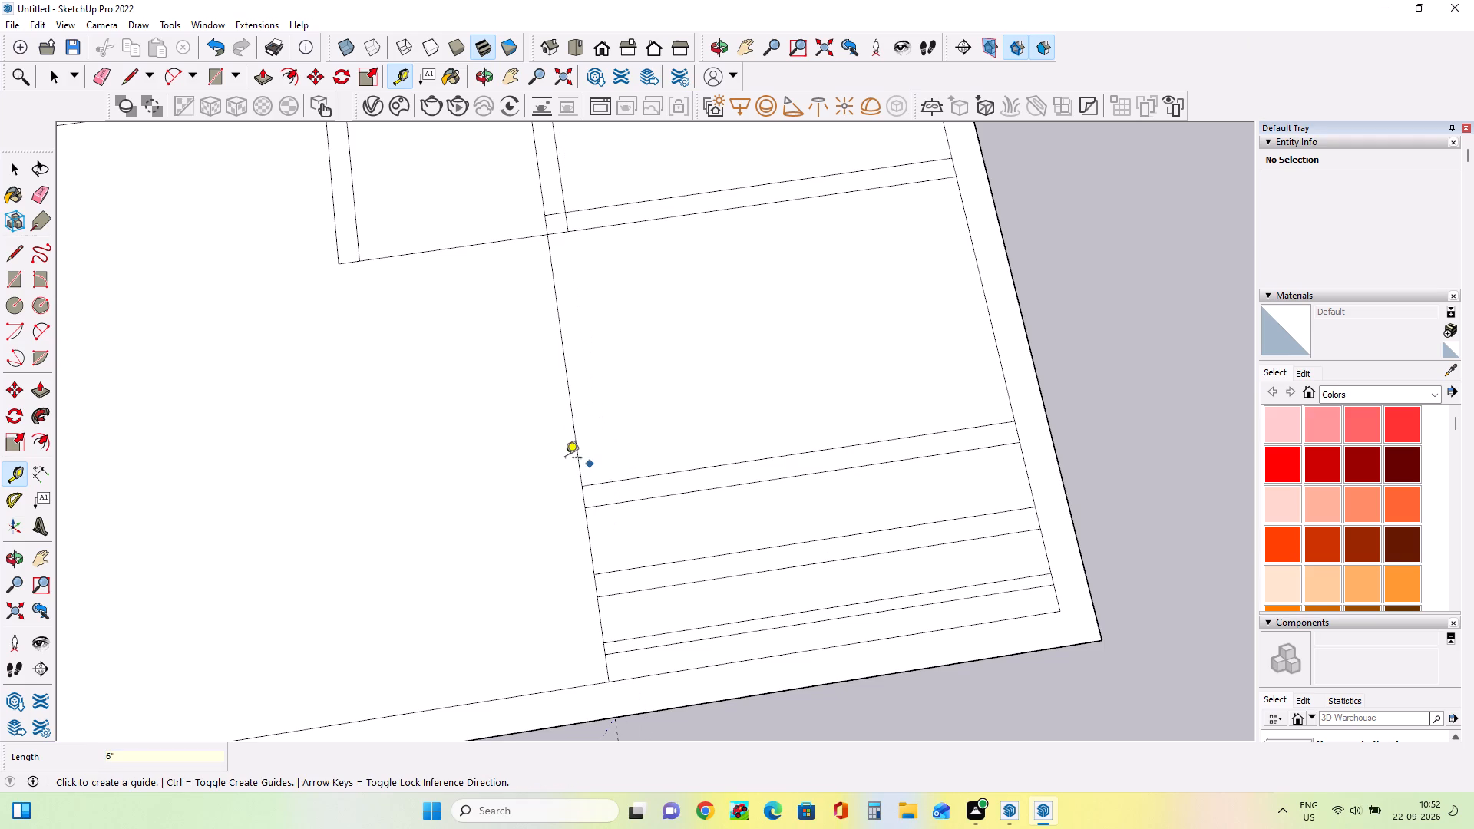
pyautogui.click(582, 457)
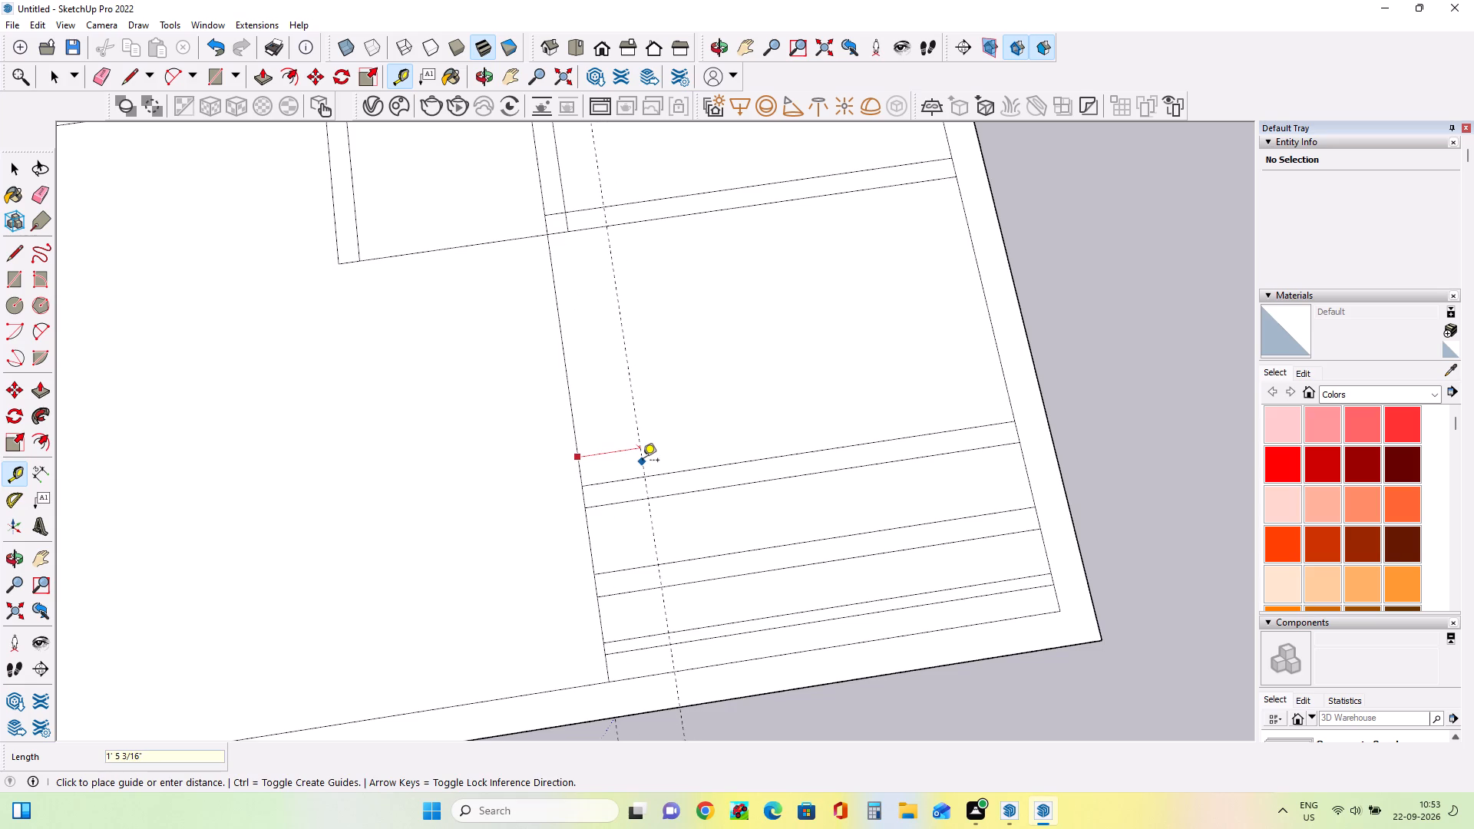
pyautogui.write('6"')
pyautogui.press('Return')
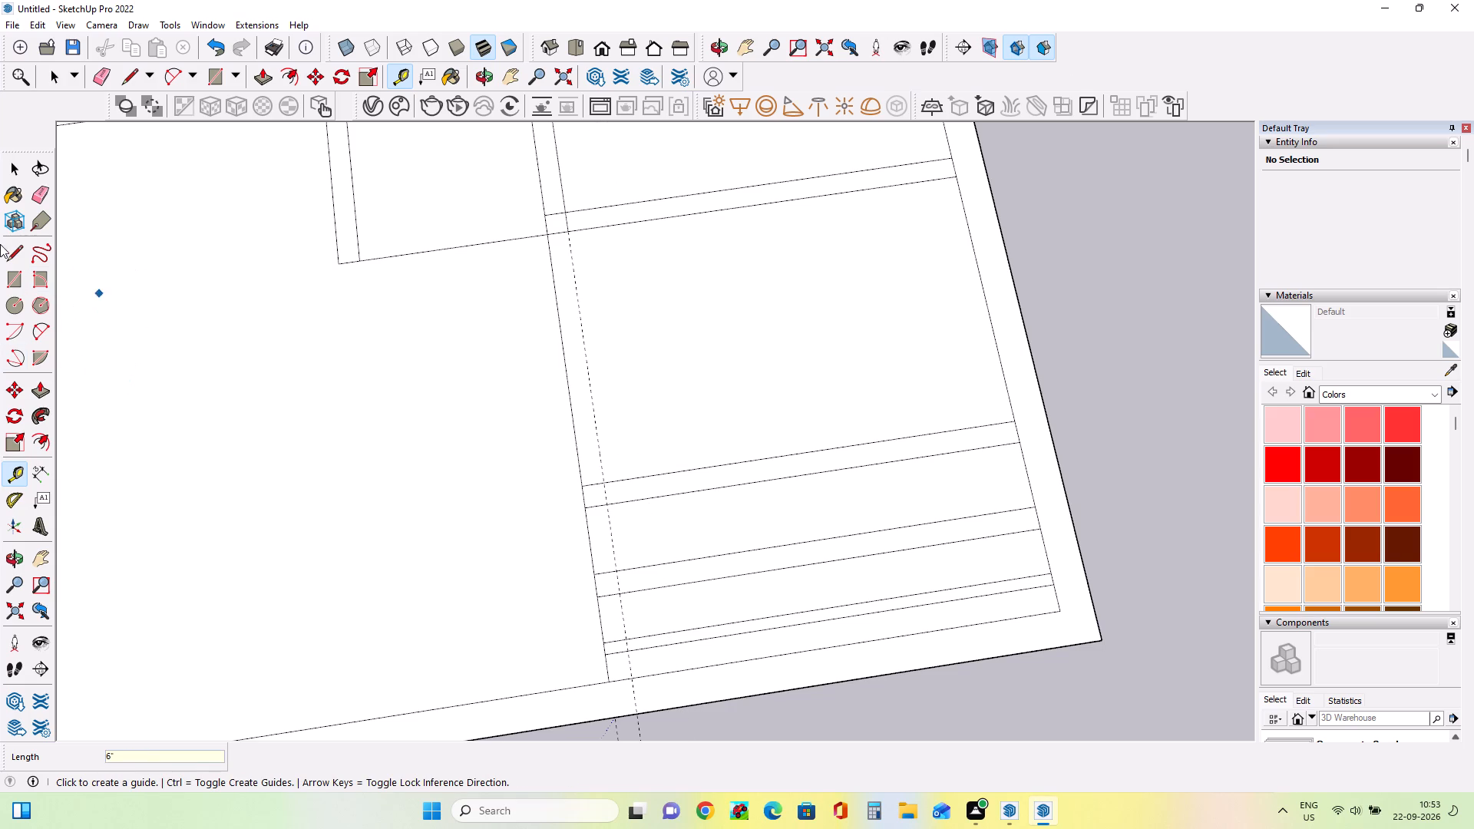
# Draw a 6" × 3' 9" rectangle between the guide and the left edge, spanning from the top strip line to the lowest strip line.
pyautogui.click(16, 279)
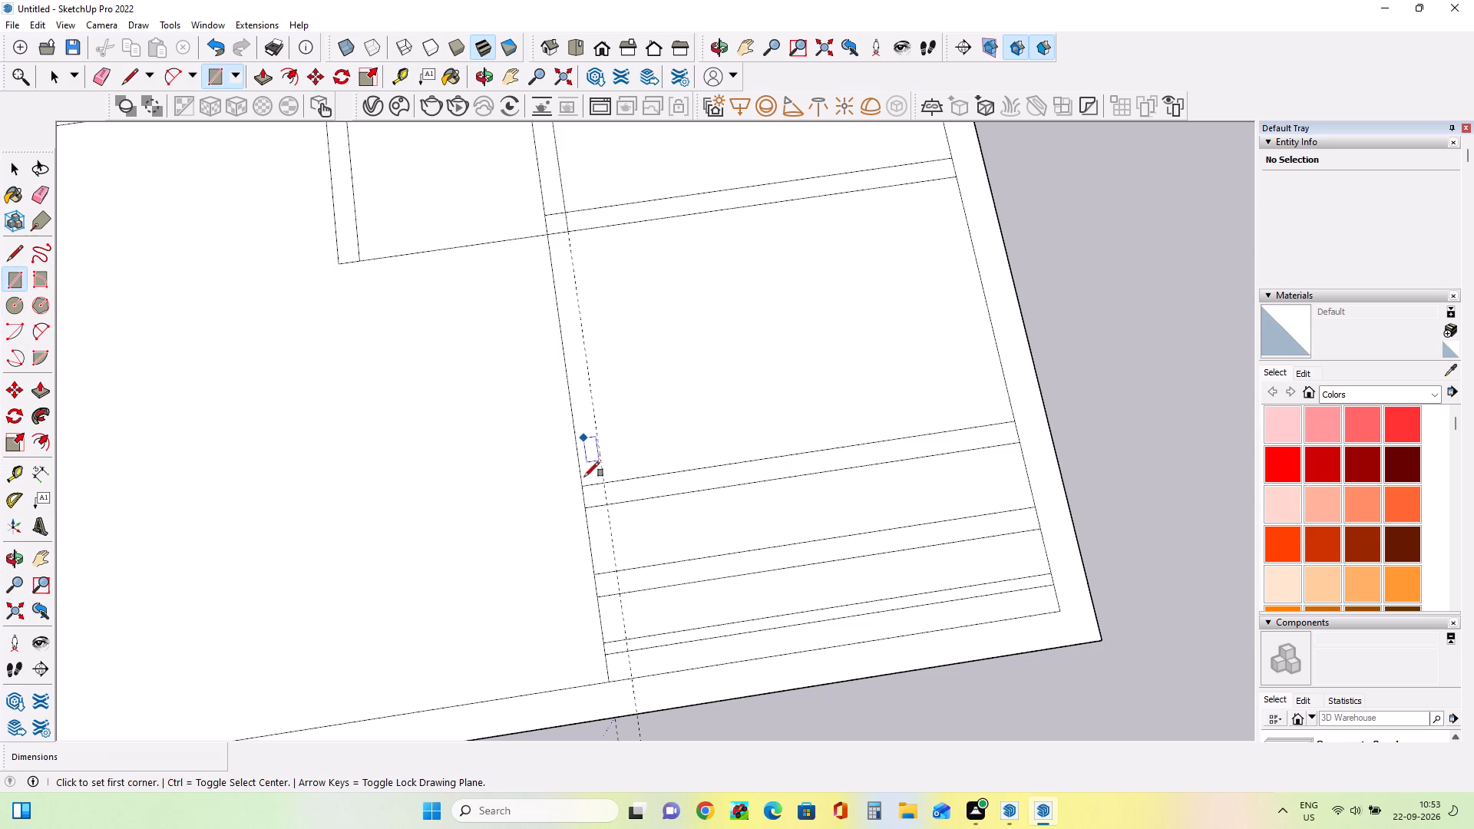
pyautogui.click(606, 481)
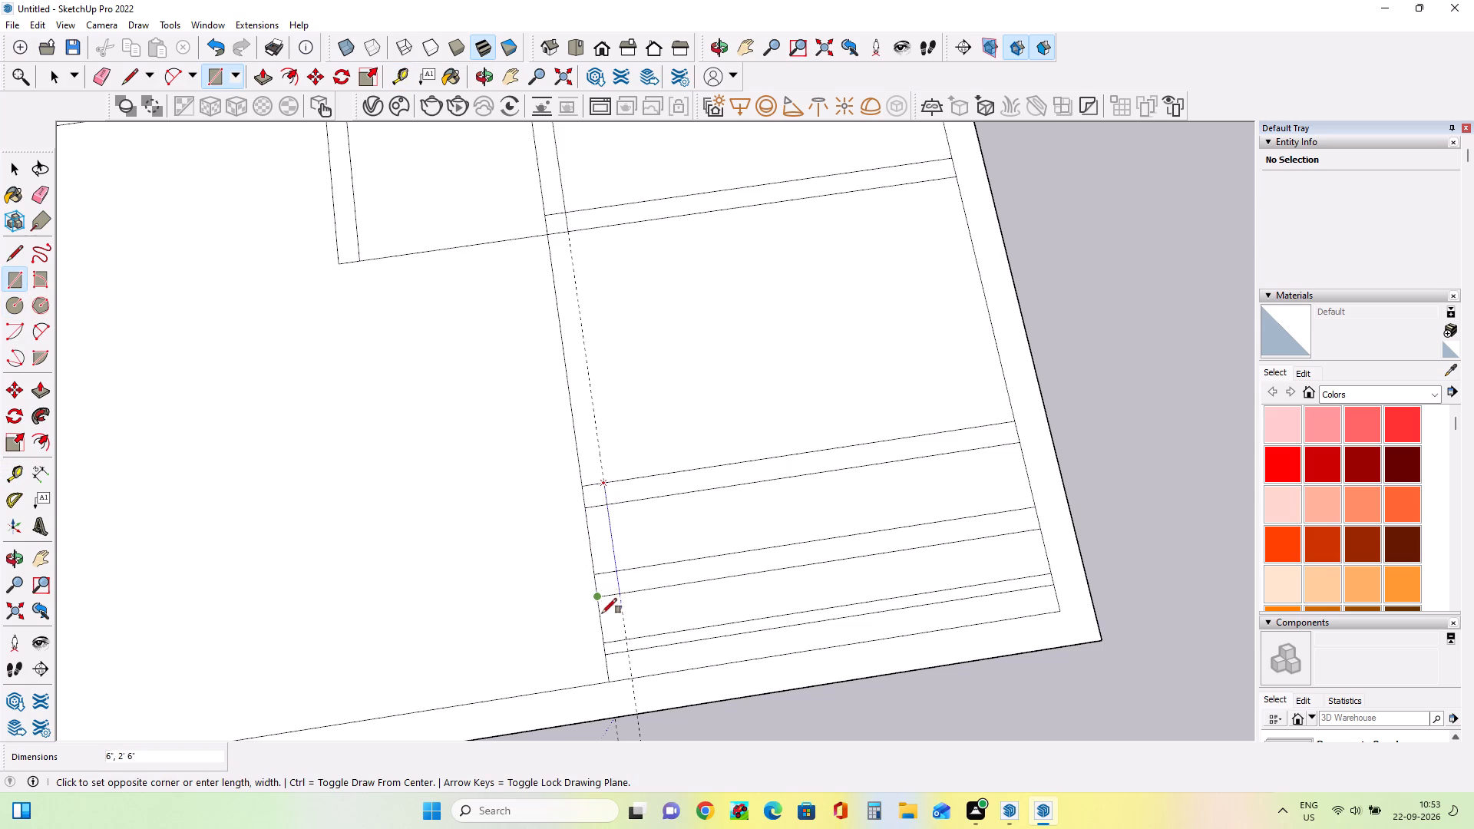
pyautogui.click(606, 653)
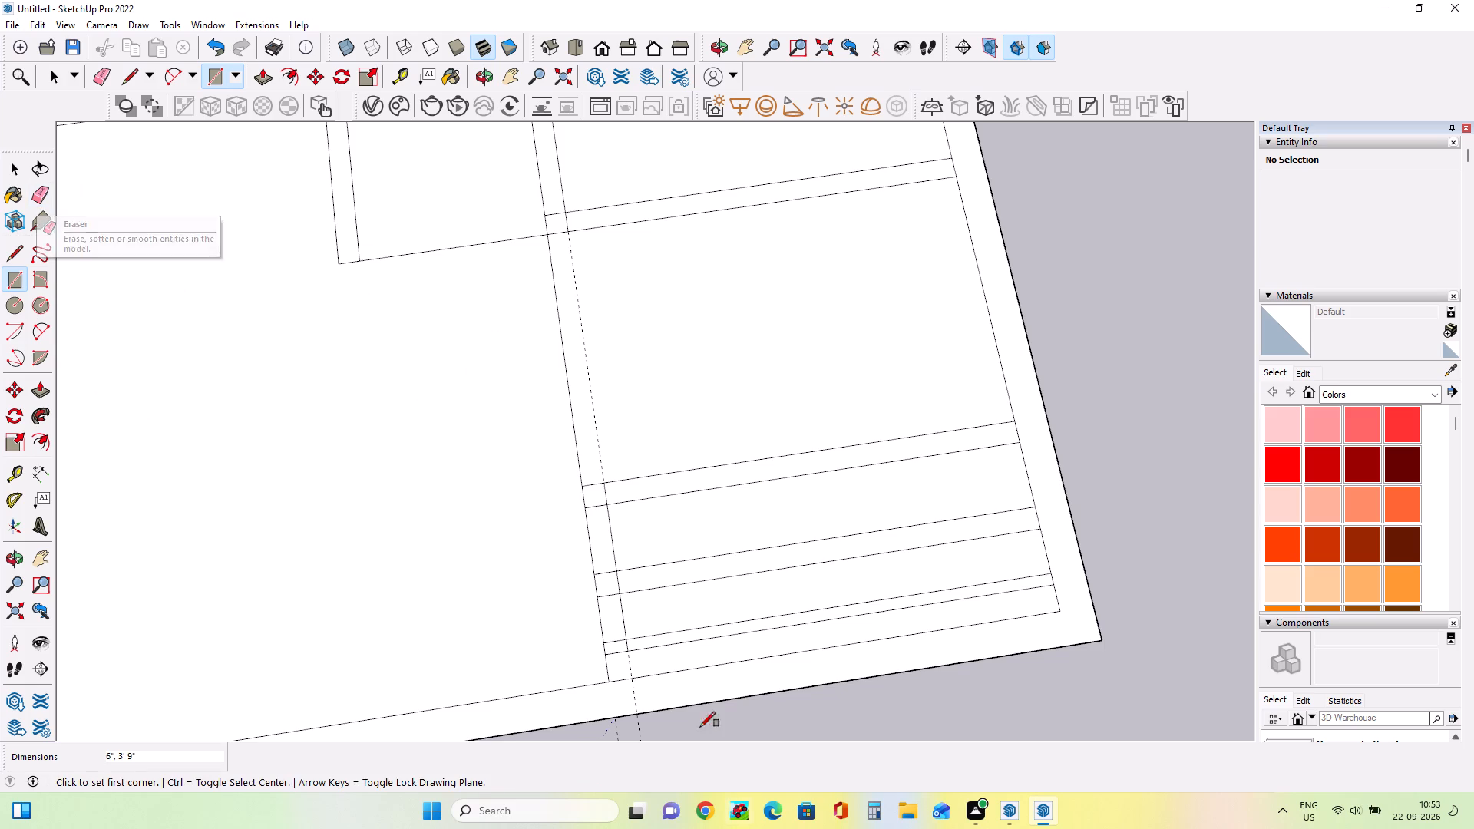
pyautogui.click(597, 505)
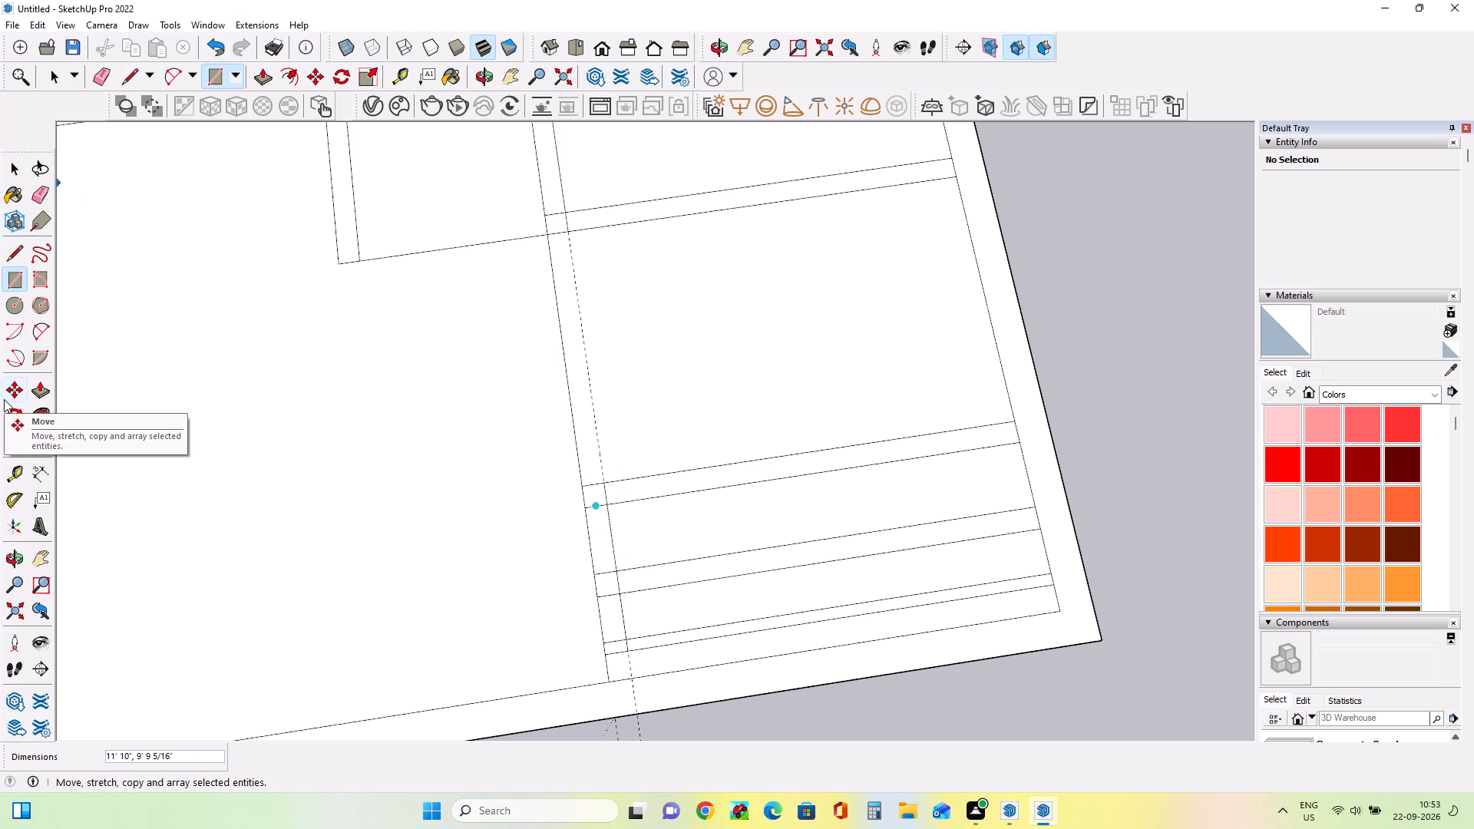
pyautogui.press('Escape')
# Erase the short horizontal strip-line segments inside the 6" band along the left edge.
pyautogui.click(39, 187)
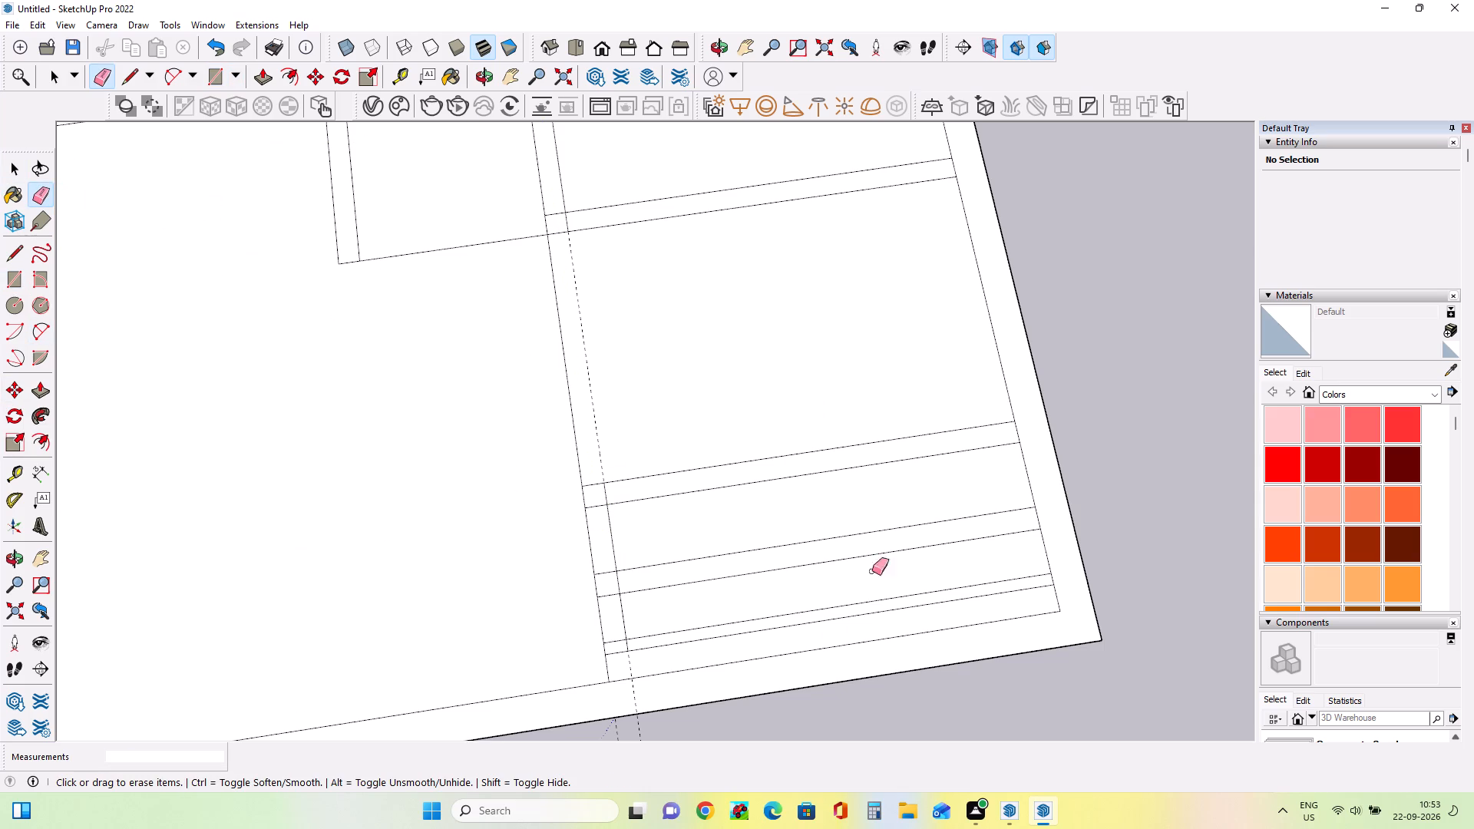
pyautogui.click(597, 484)
pyautogui.click(598, 504)
pyautogui.click(601, 506)
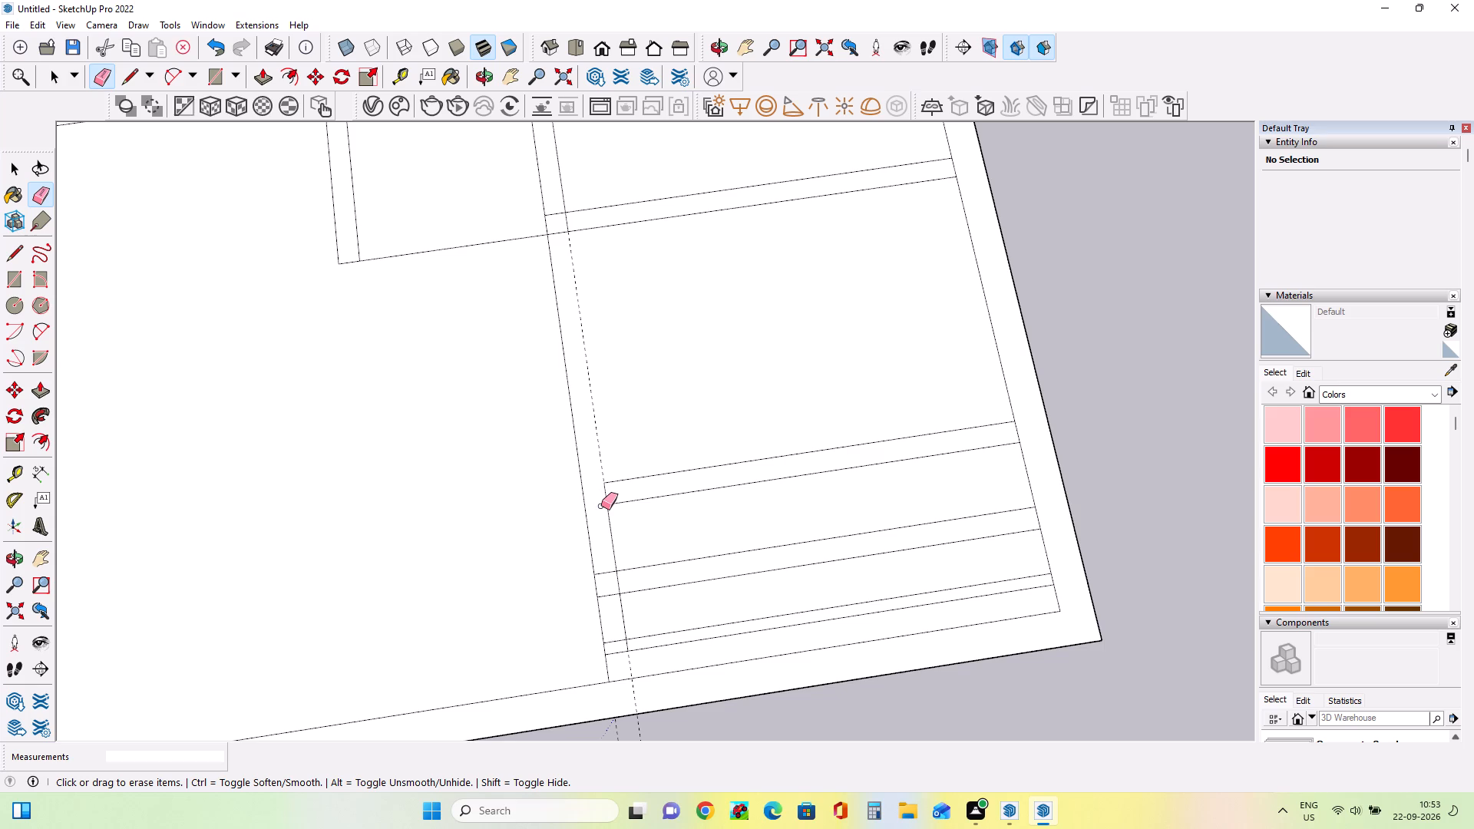
pyautogui.click(600, 574)
pyautogui.click(611, 598)
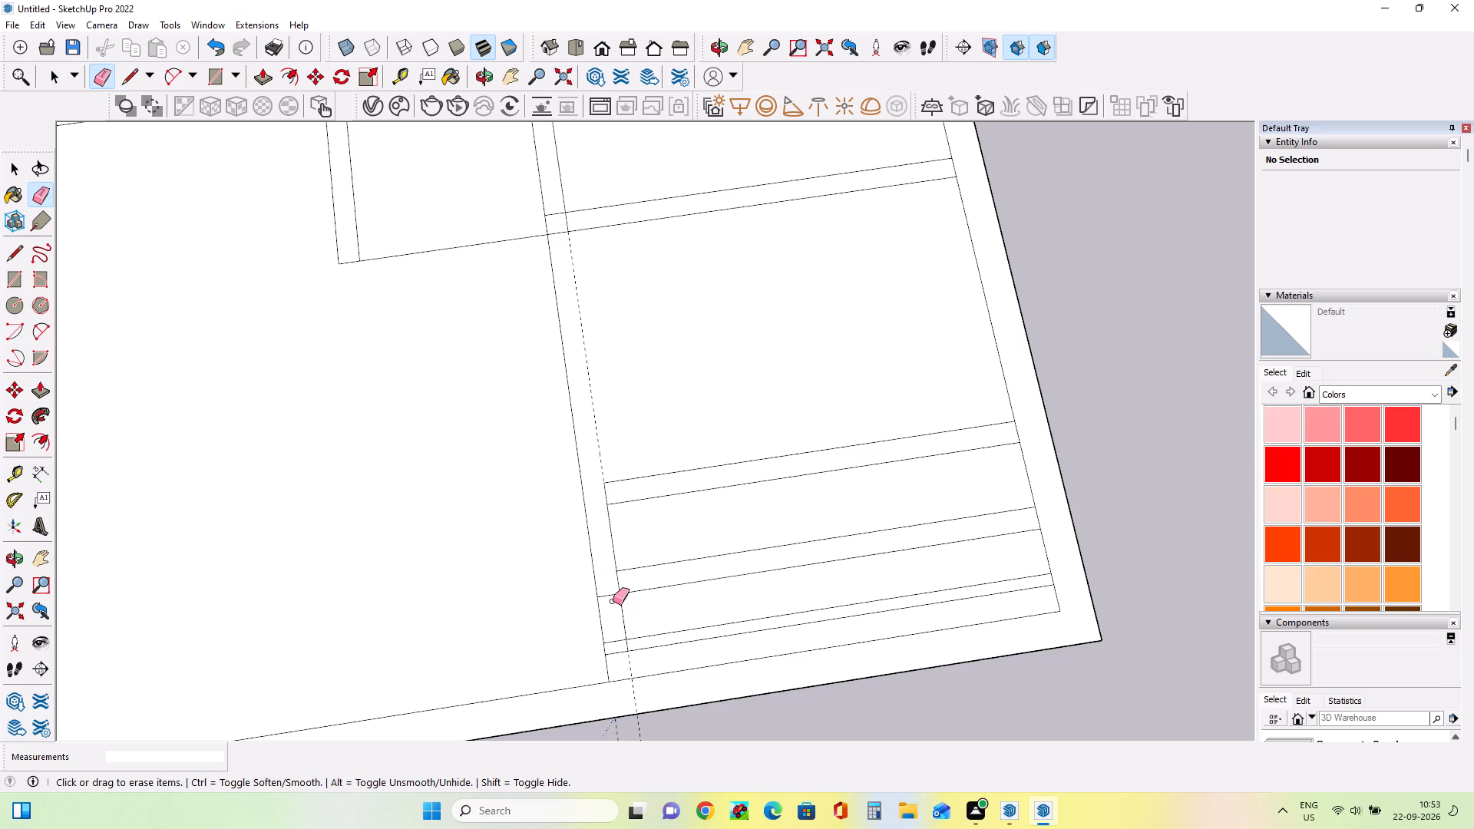
pyautogui.click(607, 593)
pyautogui.click(609, 596)
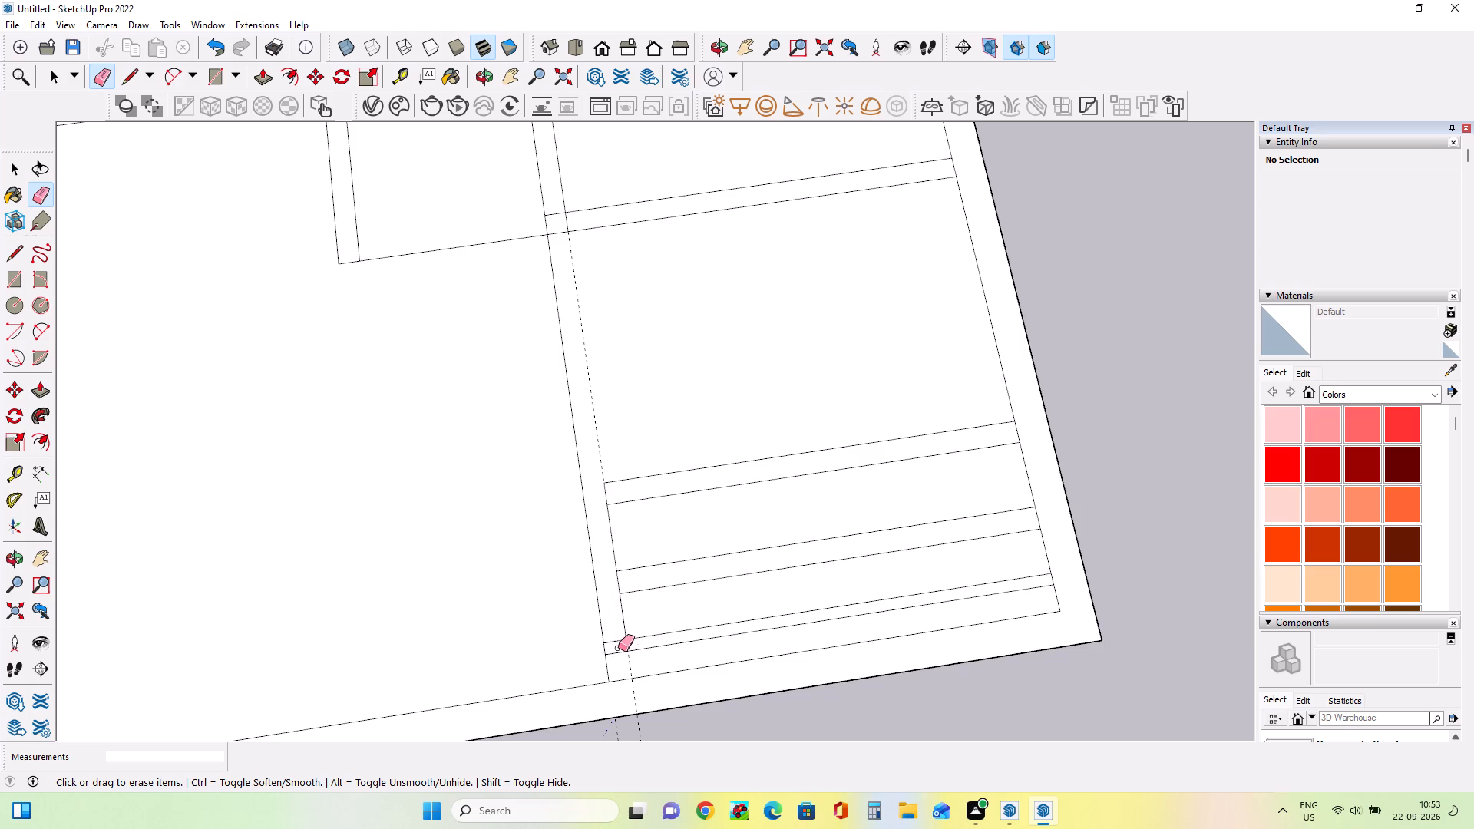
pyautogui.click(619, 643)
pyautogui.click(620, 652)
pyautogui.click(620, 642)
# Draw a line across the 6" band joining the top strip line to the left edge.
pyautogui.click(26, 256)
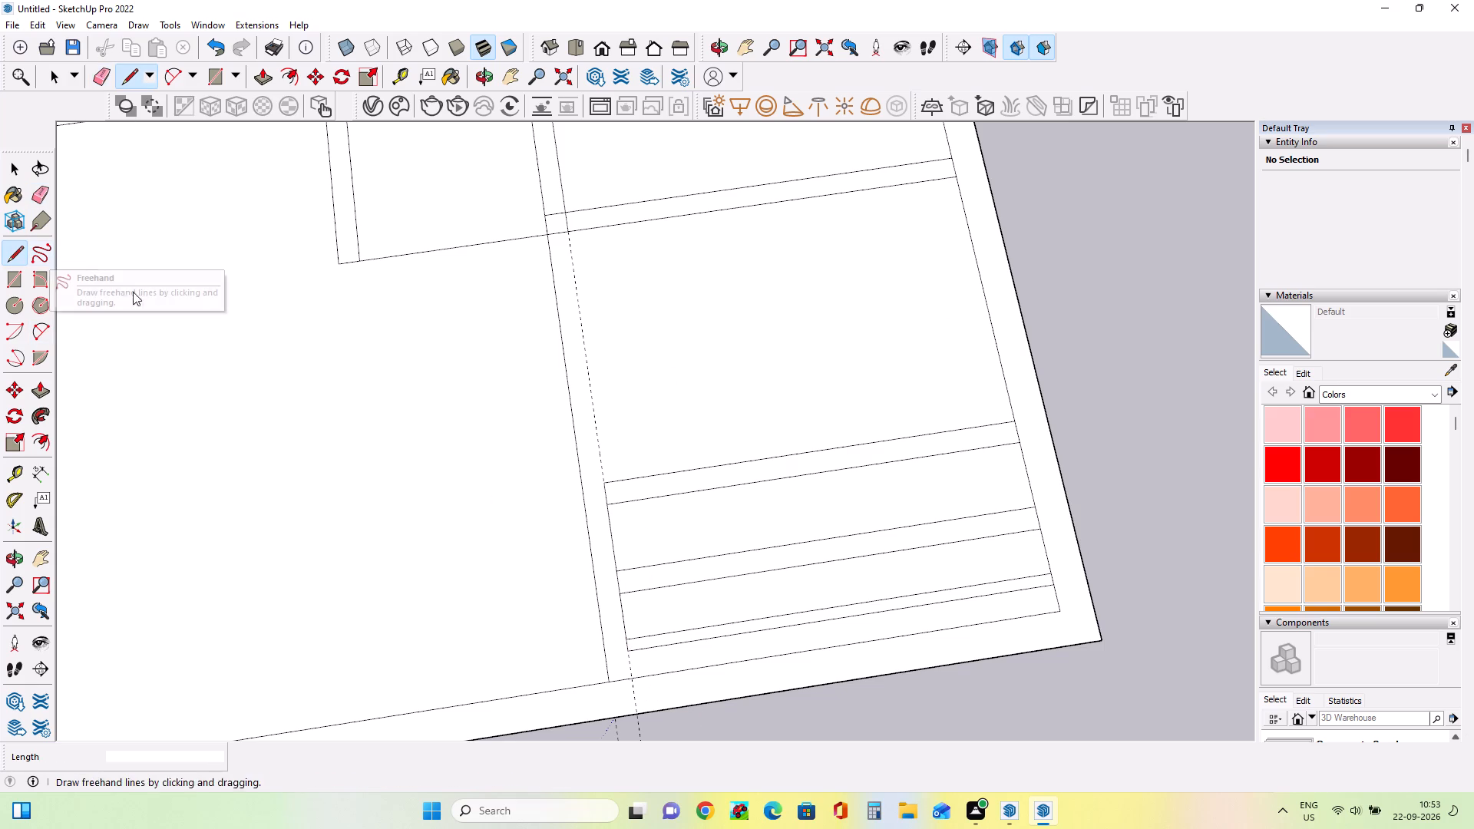
pyautogui.click(584, 485)
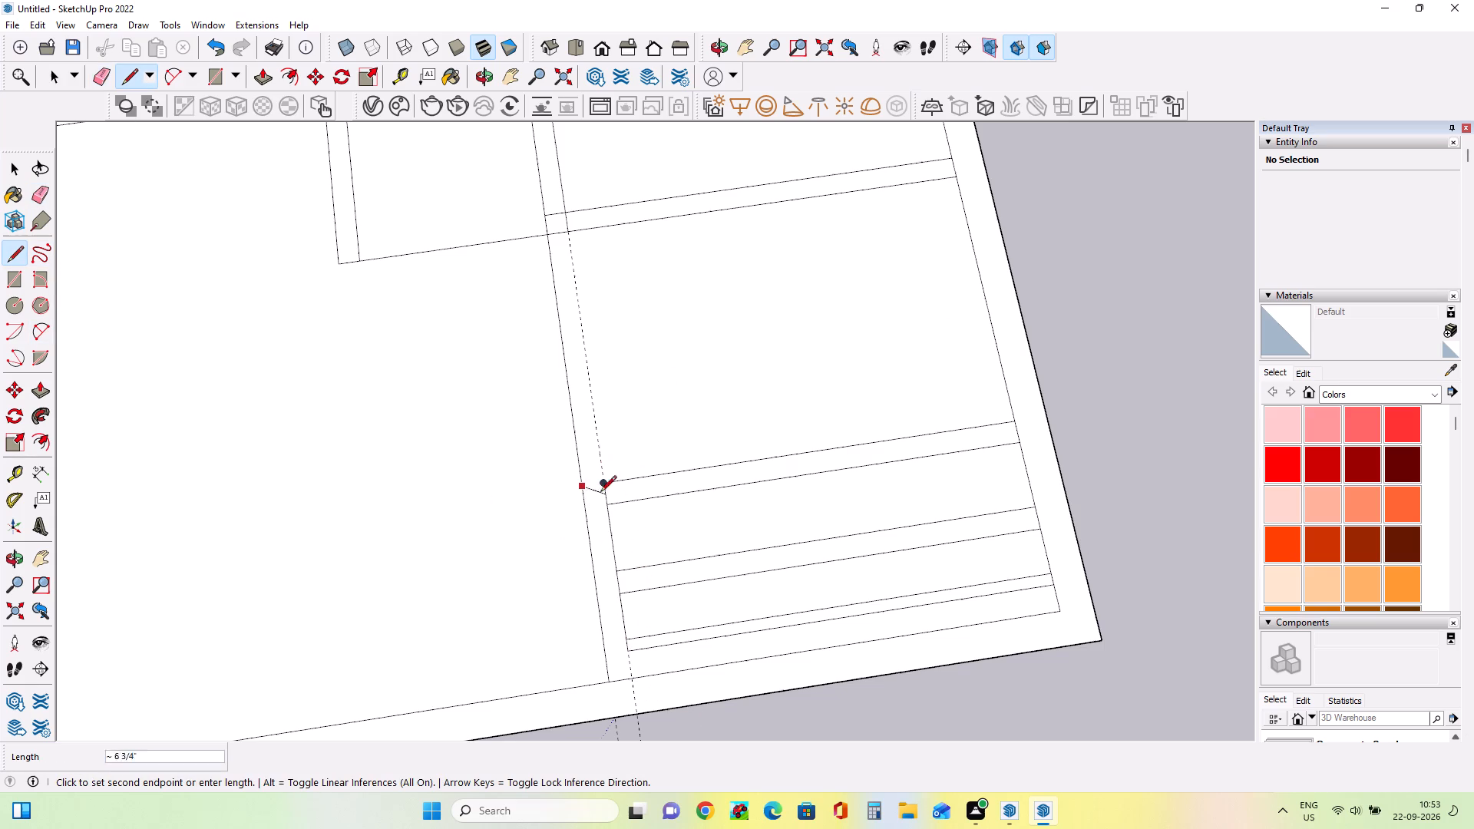
pyautogui.click(603, 486)
# Erase the vertical guide and the short vertical segments that separate the 6" band from the narrow bands between the strips.
pyautogui.scroll(1, 669, 672)
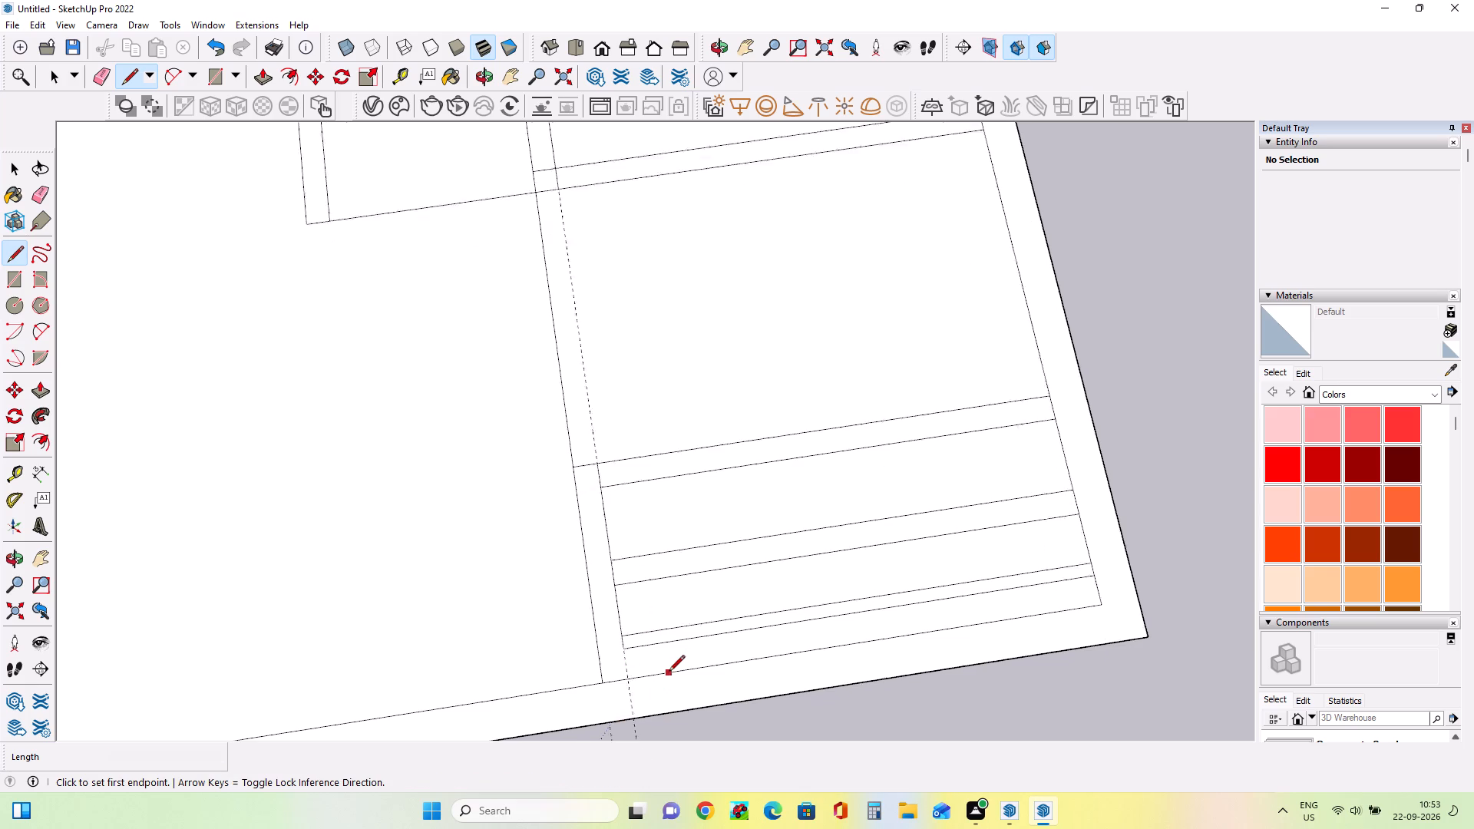
pyautogui.scroll(2, 669, 672)
pyautogui.moveTo(662, 679); pyautogui.dragTo(688, 540, button='middle')
pyautogui.moveTo(628, 657); pyautogui.dragTo(590, 598, button='middle')
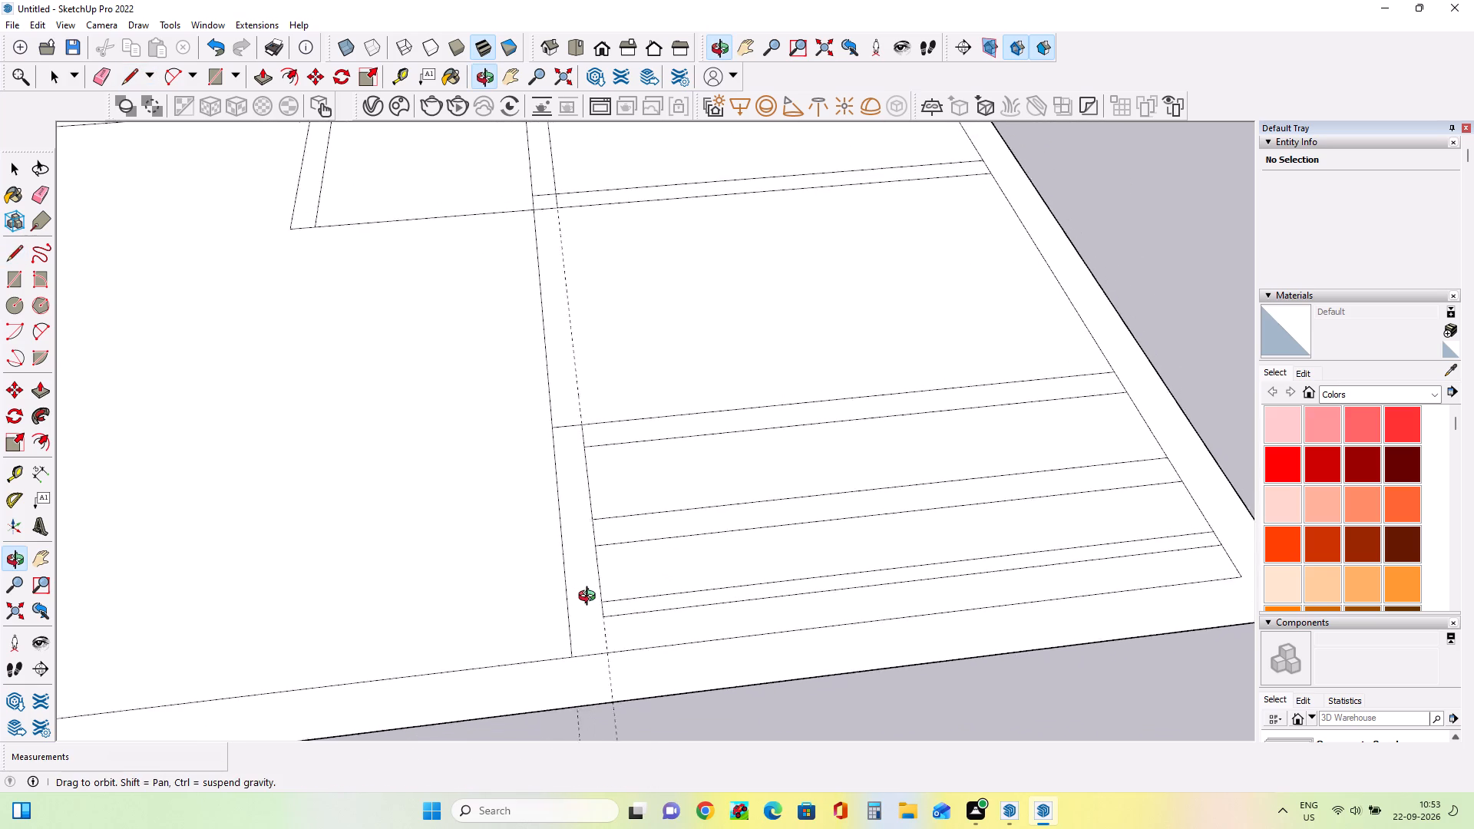
pyautogui.moveTo(590, 598); pyautogui.dragTo(551, 598, button='middle')
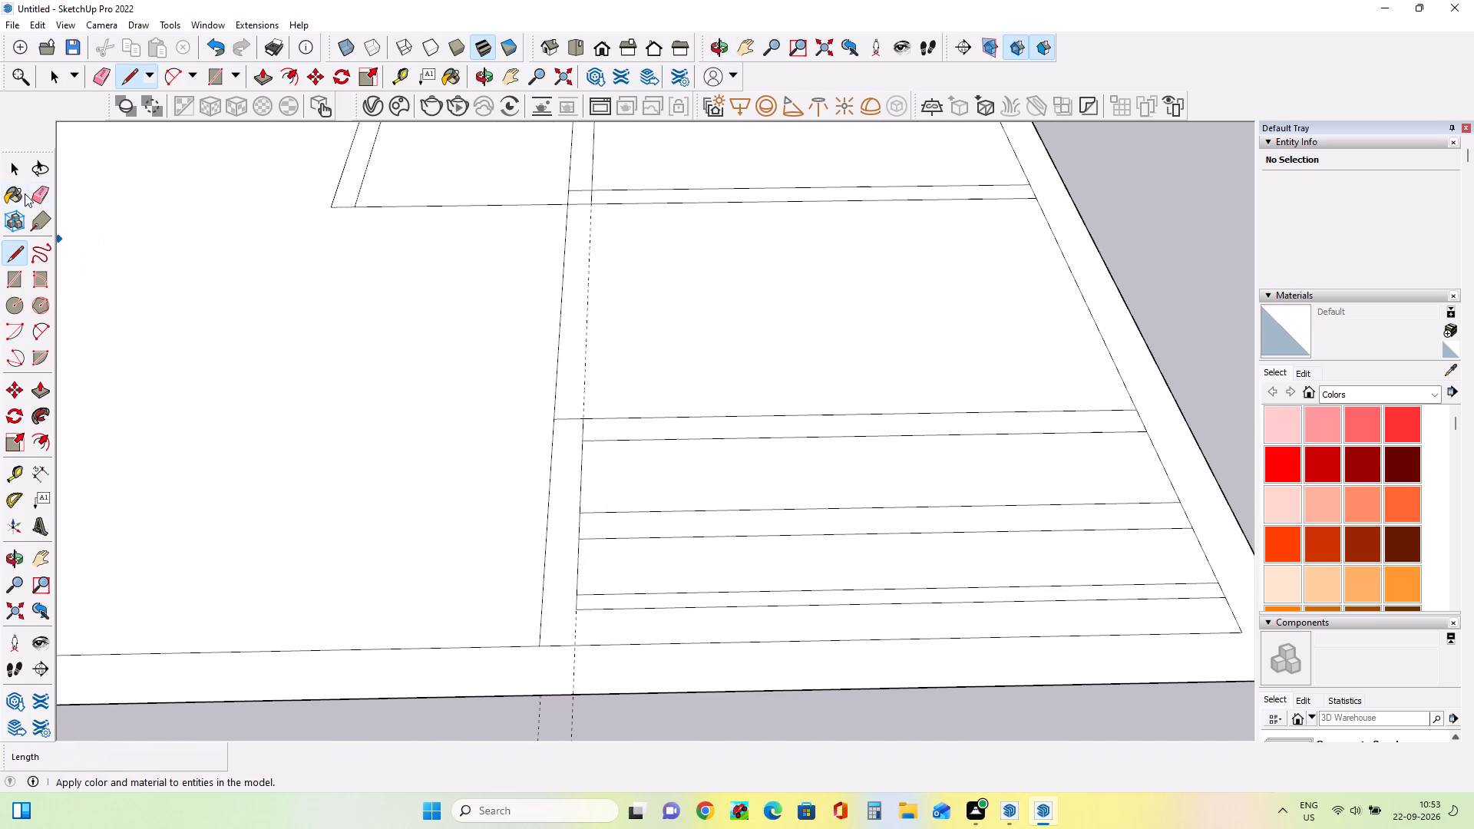
pyautogui.click(39, 197)
pyautogui.click(583, 431)
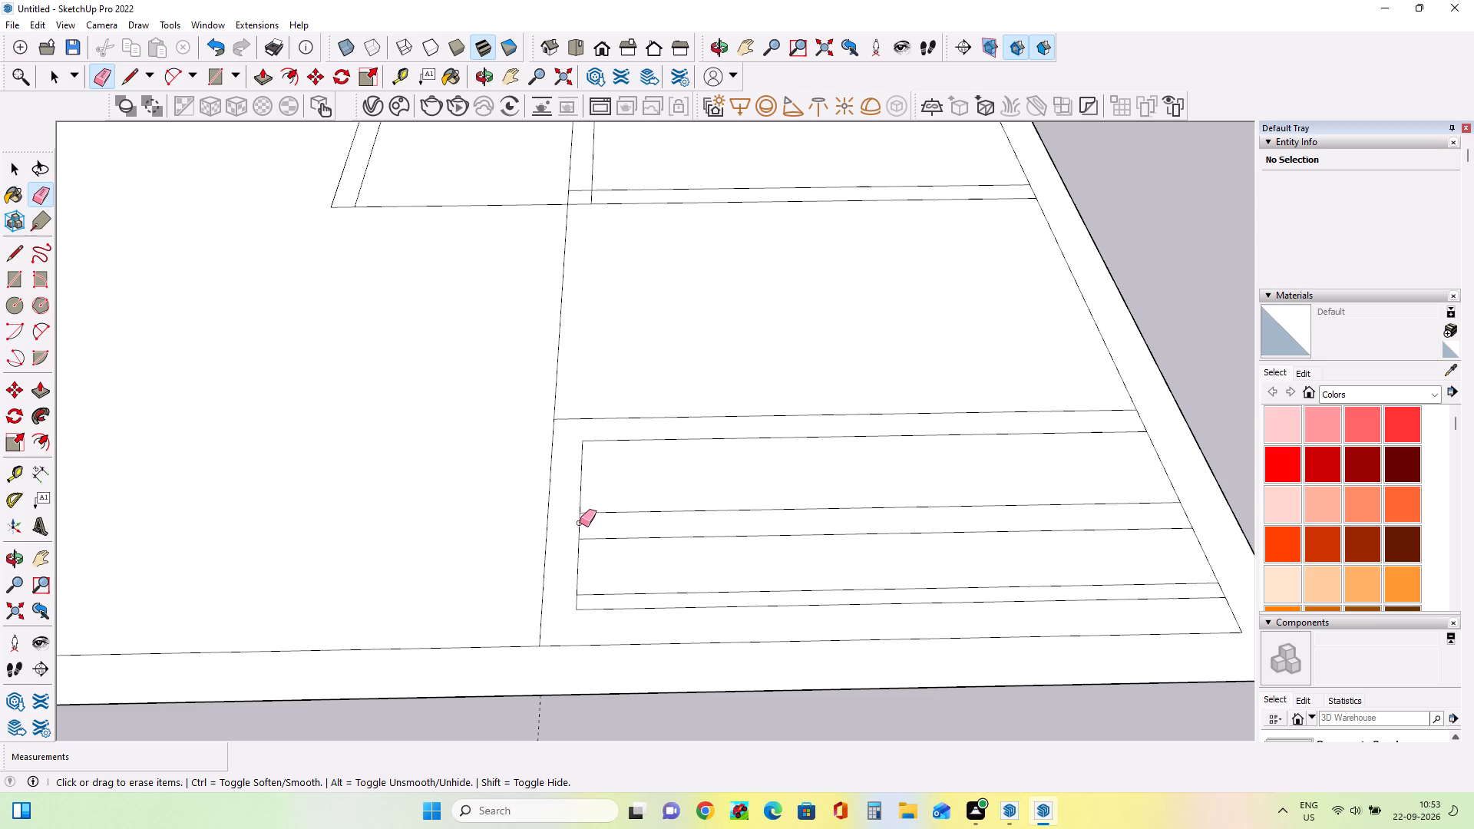
pyautogui.click(580, 523)
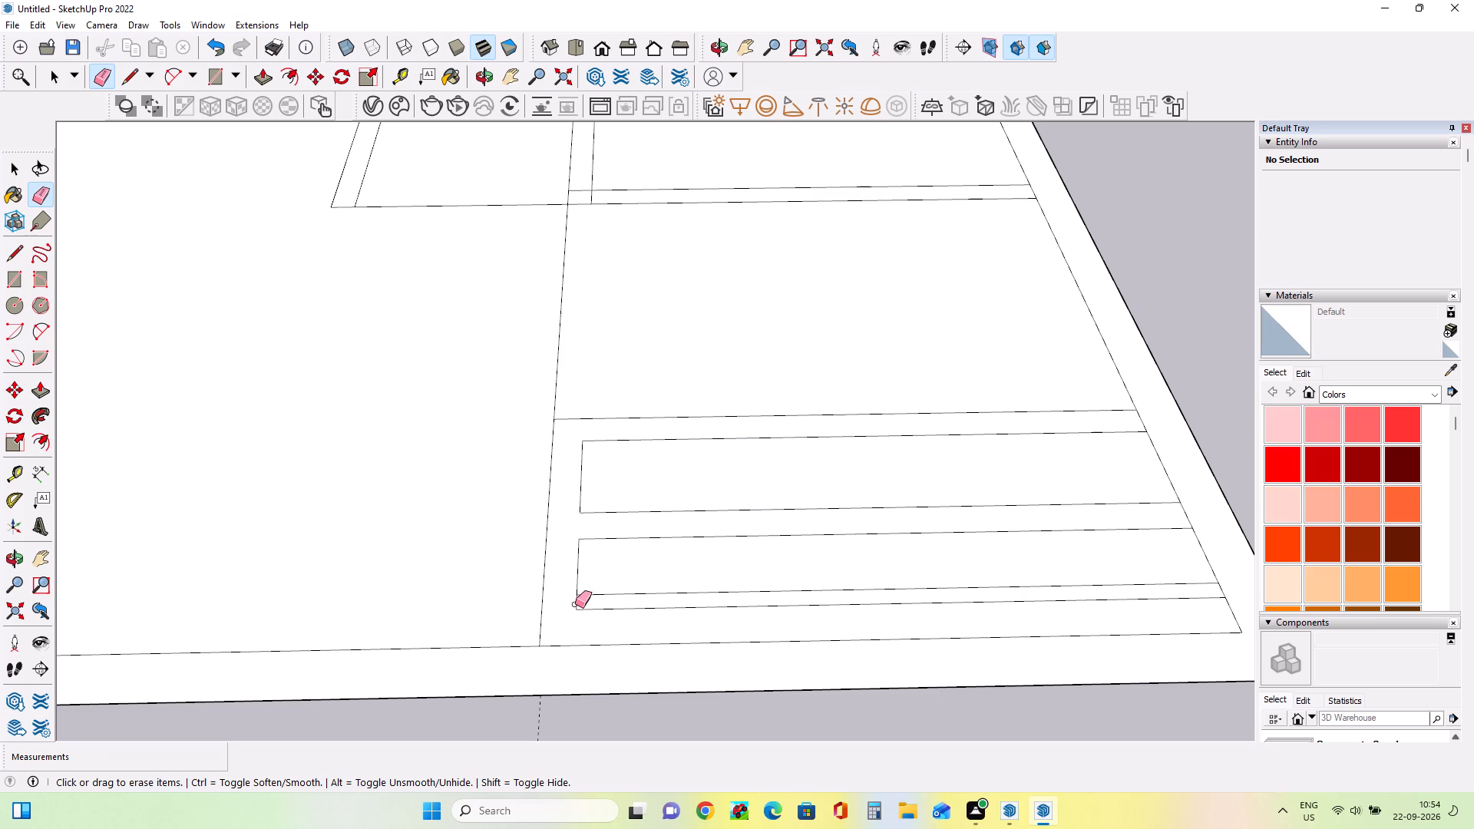
pyautogui.click(579, 601)
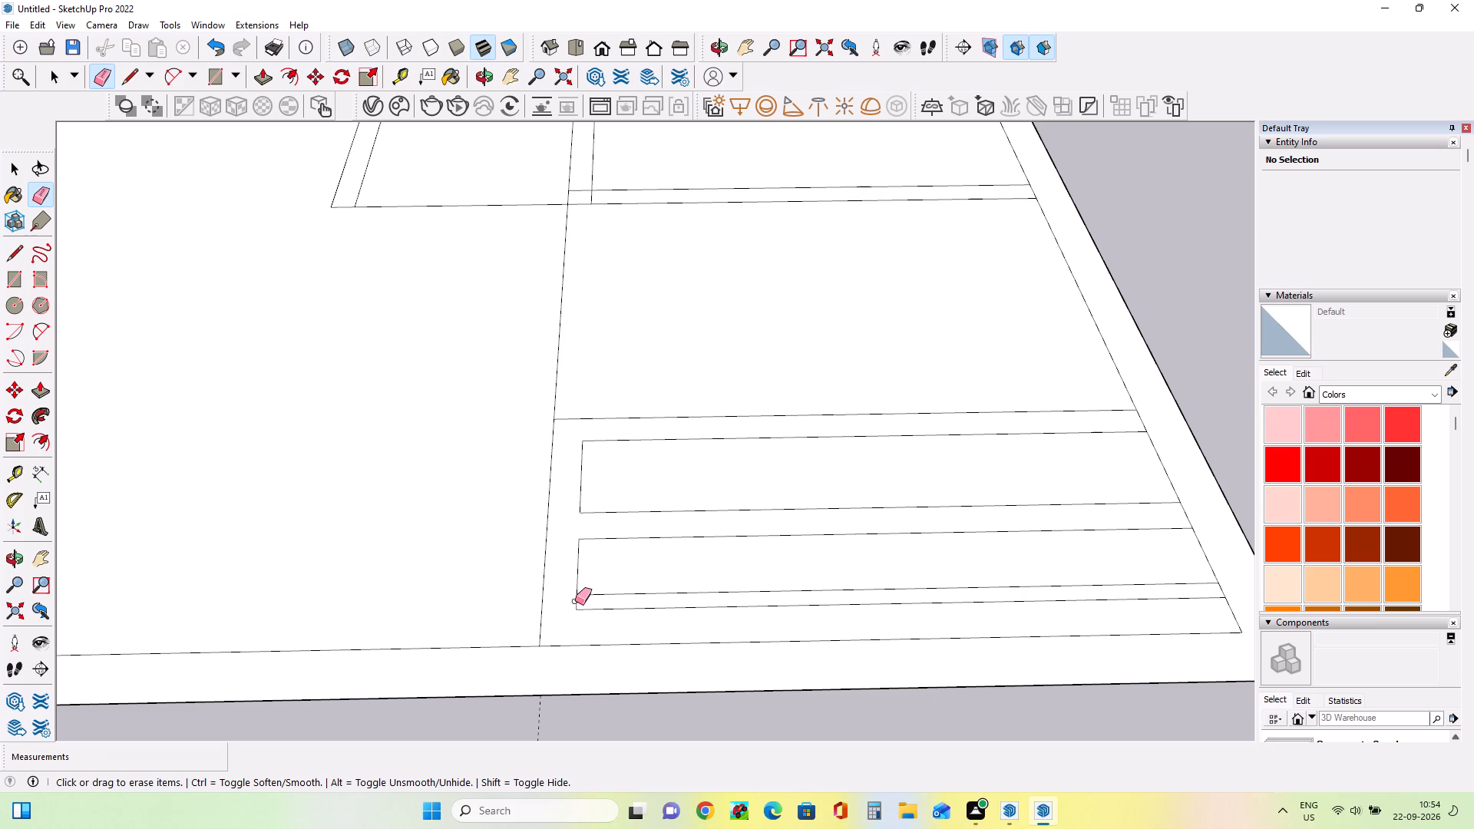
pyautogui.click(575, 601)
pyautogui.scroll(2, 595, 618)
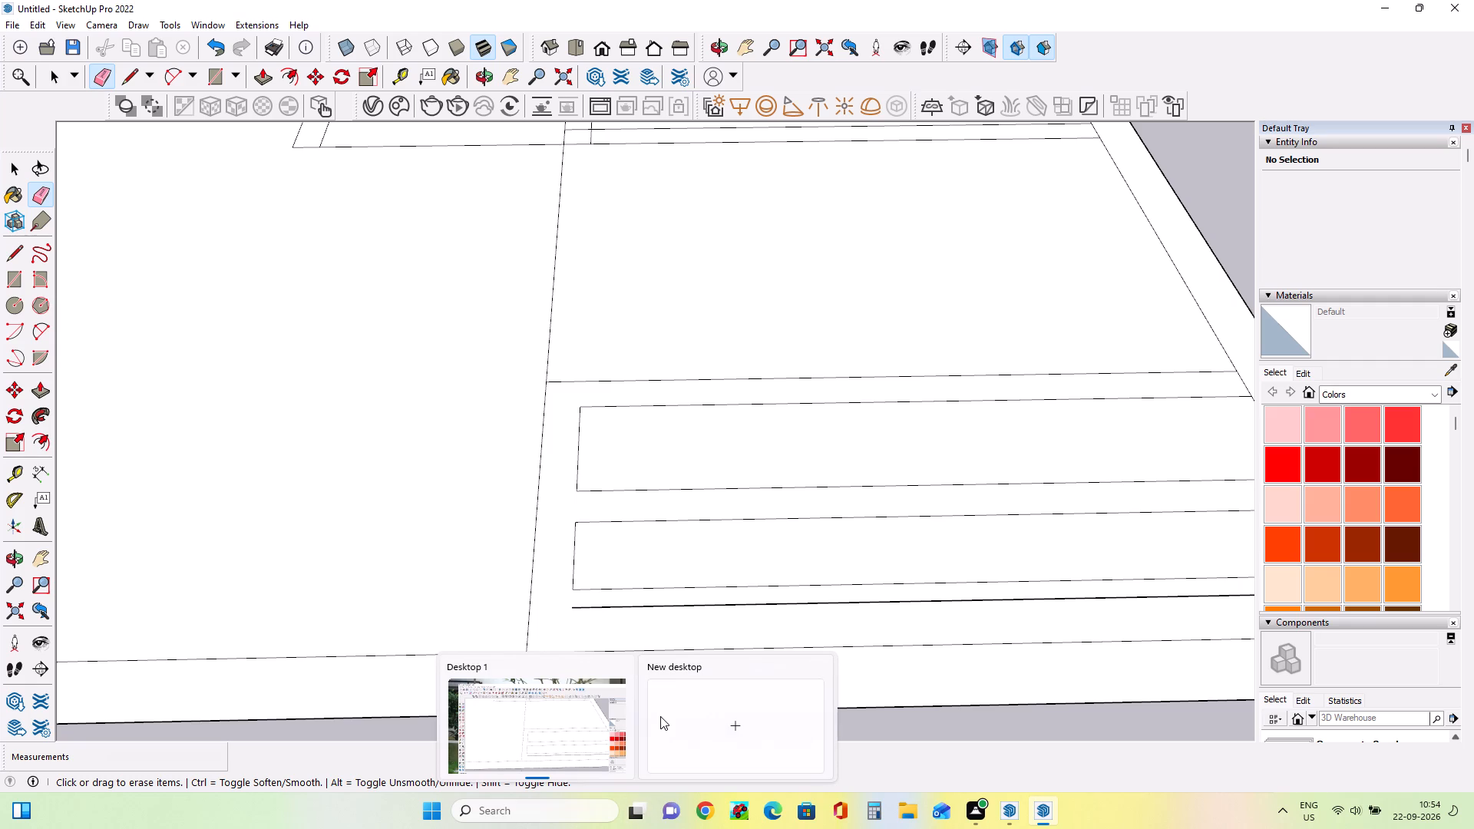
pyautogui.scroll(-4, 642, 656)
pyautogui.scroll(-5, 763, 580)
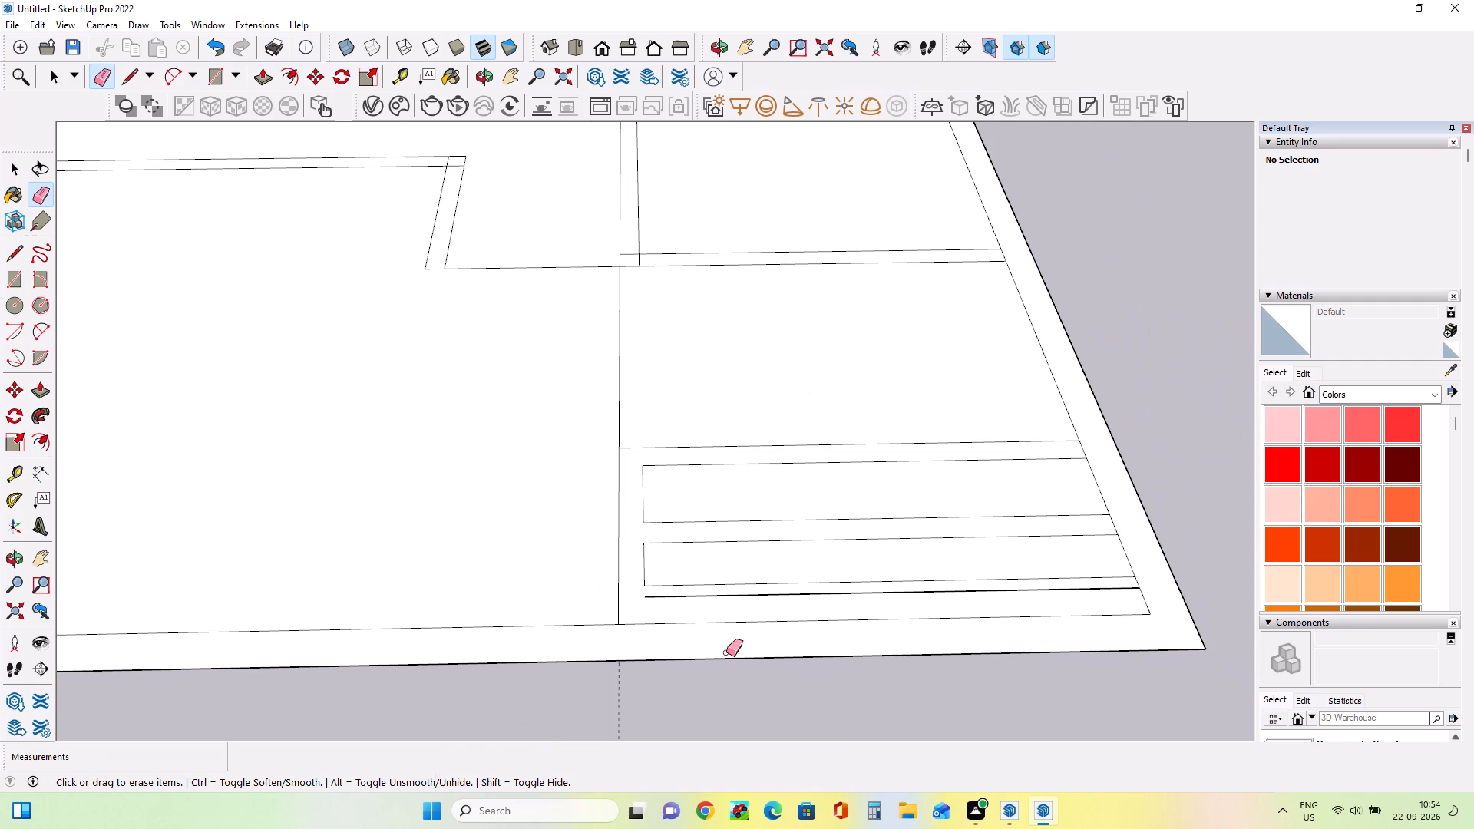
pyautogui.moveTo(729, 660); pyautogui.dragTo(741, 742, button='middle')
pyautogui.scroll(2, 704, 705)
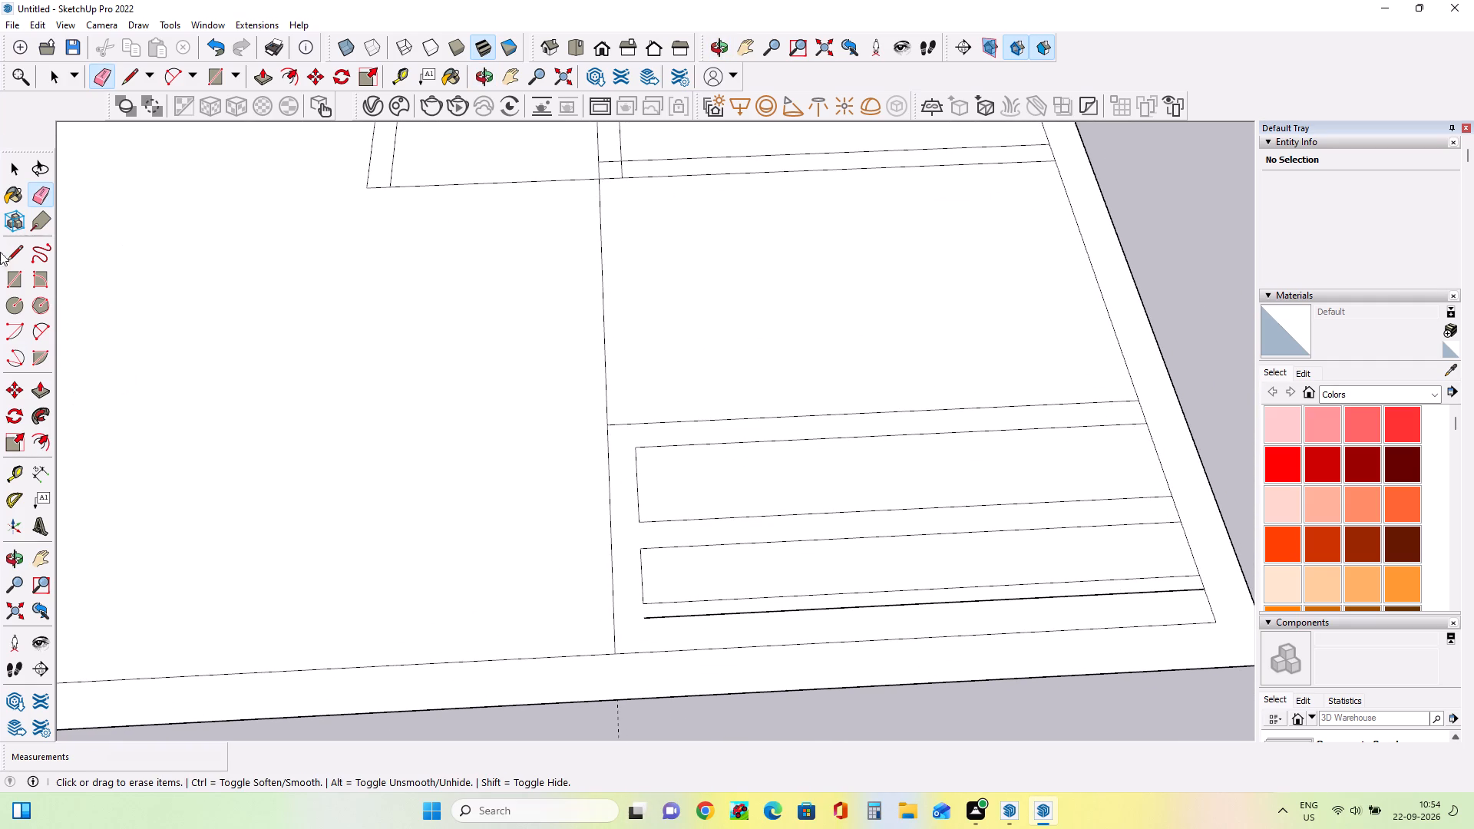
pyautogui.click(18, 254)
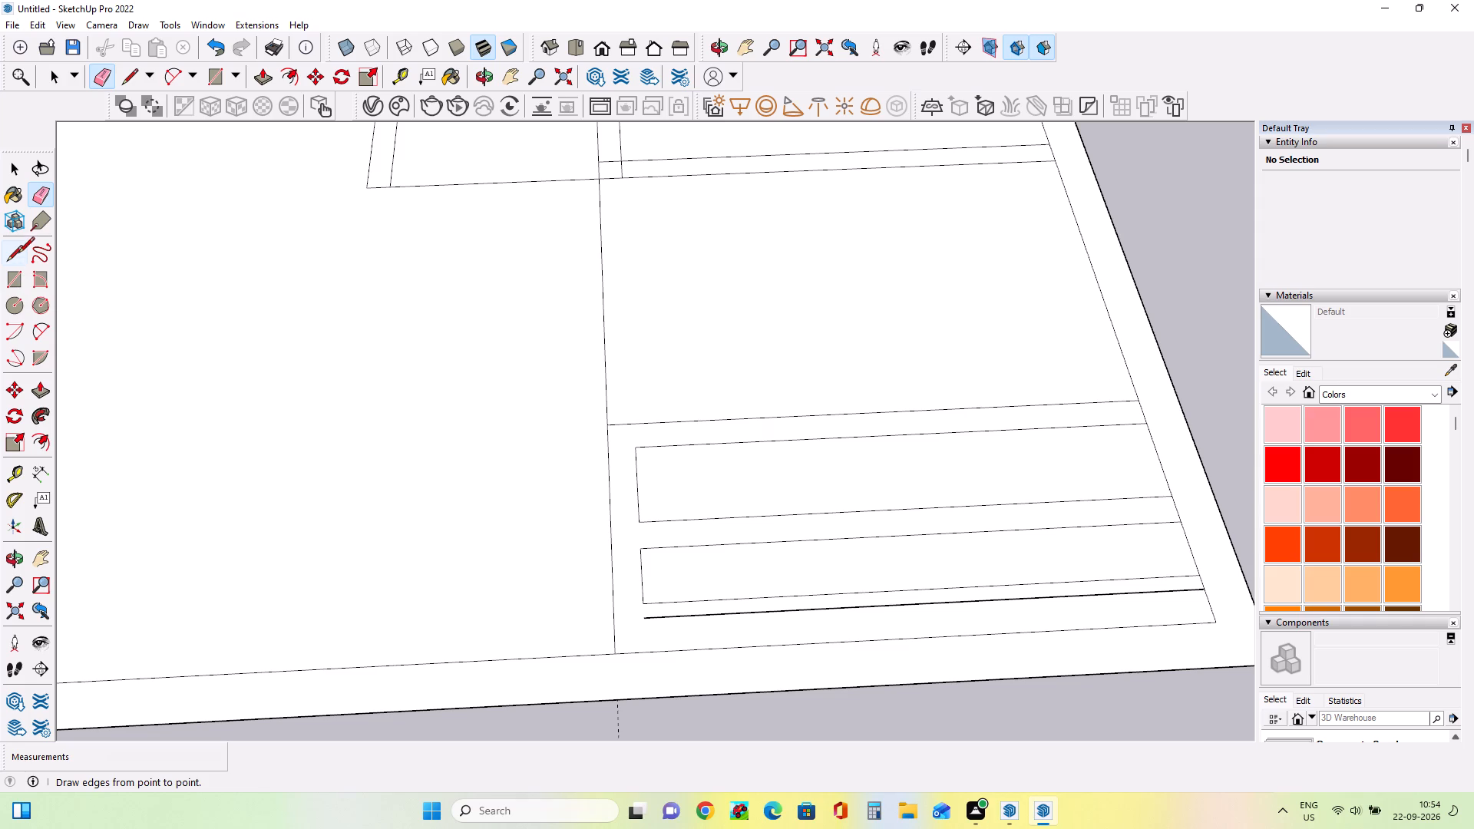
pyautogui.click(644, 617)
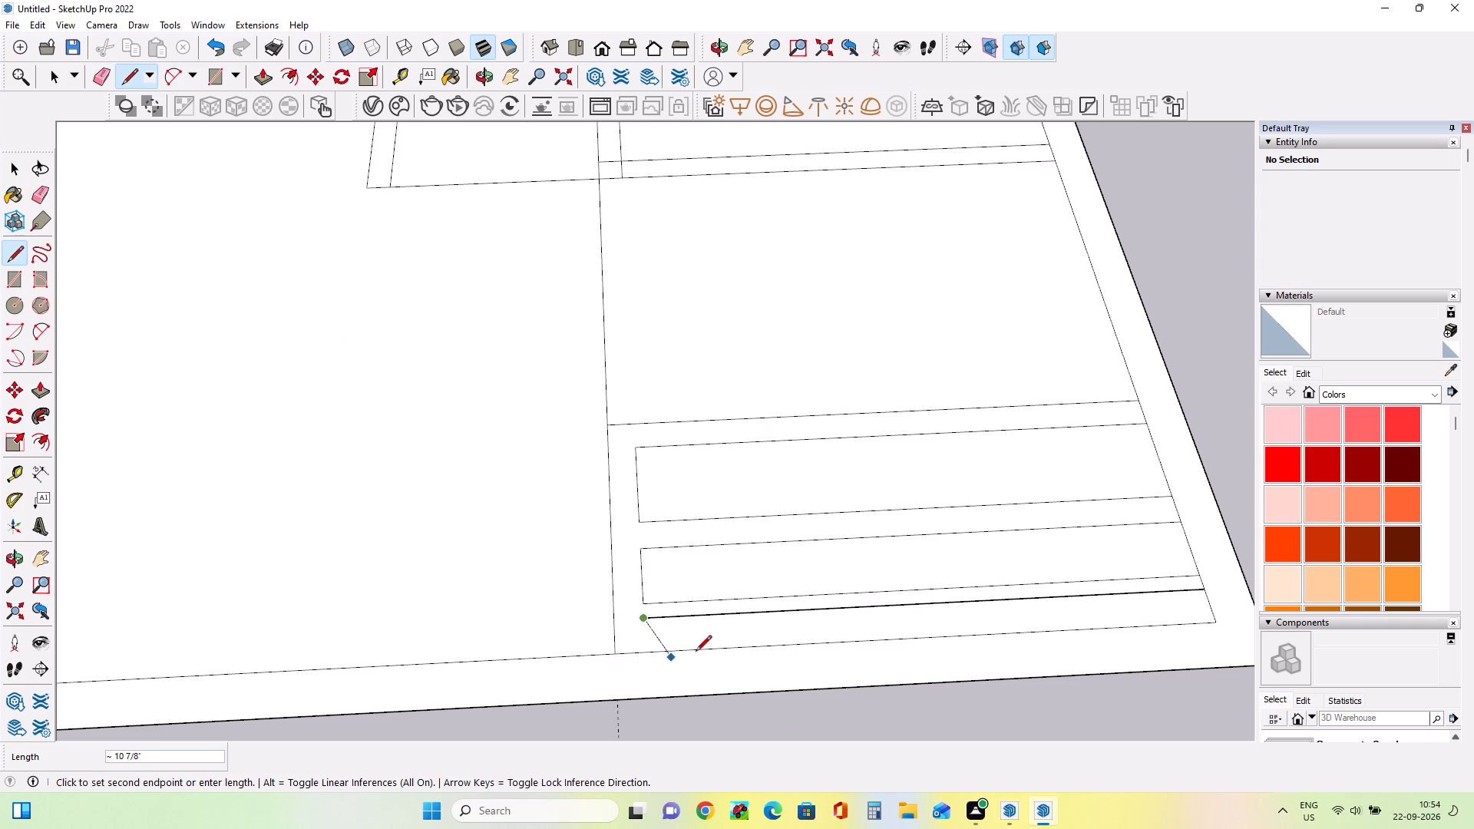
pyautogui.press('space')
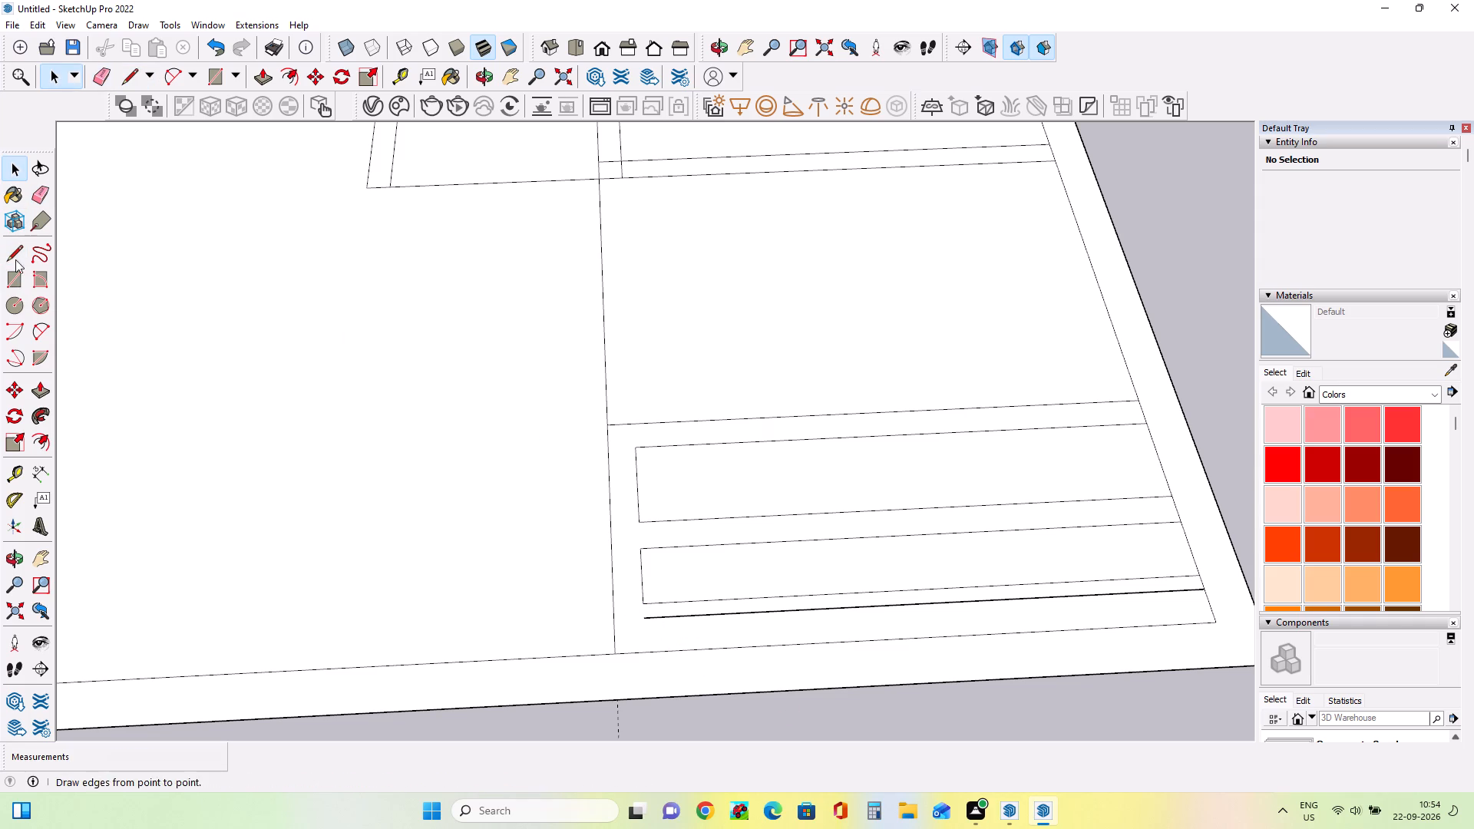
# Close the left end of the lowest strip with a short line and erase the bottom-edge segment between it and the left edge.
pyautogui.click(15, 253)
pyautogui.click(643, 620)
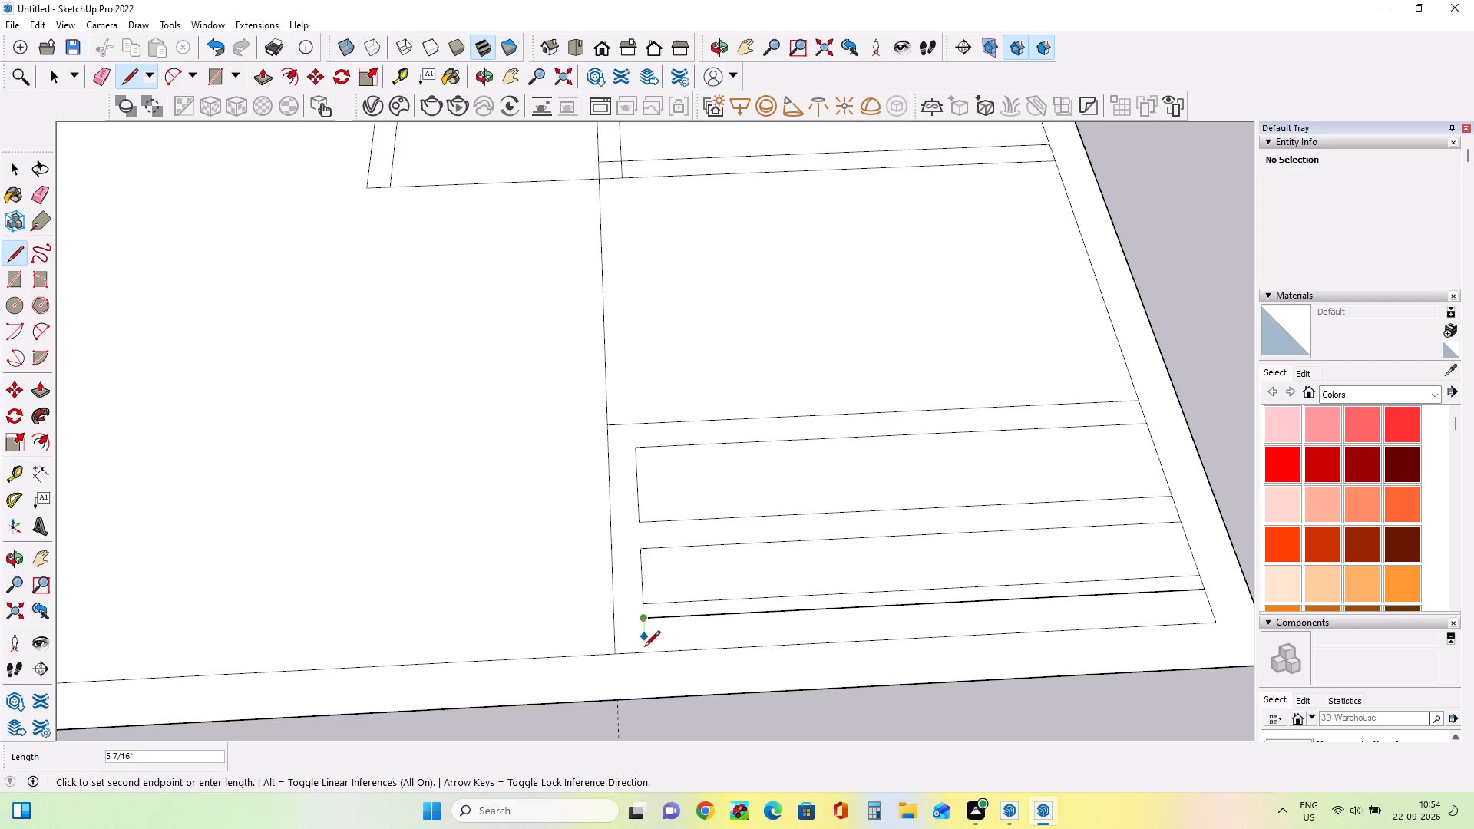
pyautogui.click(647, 655)
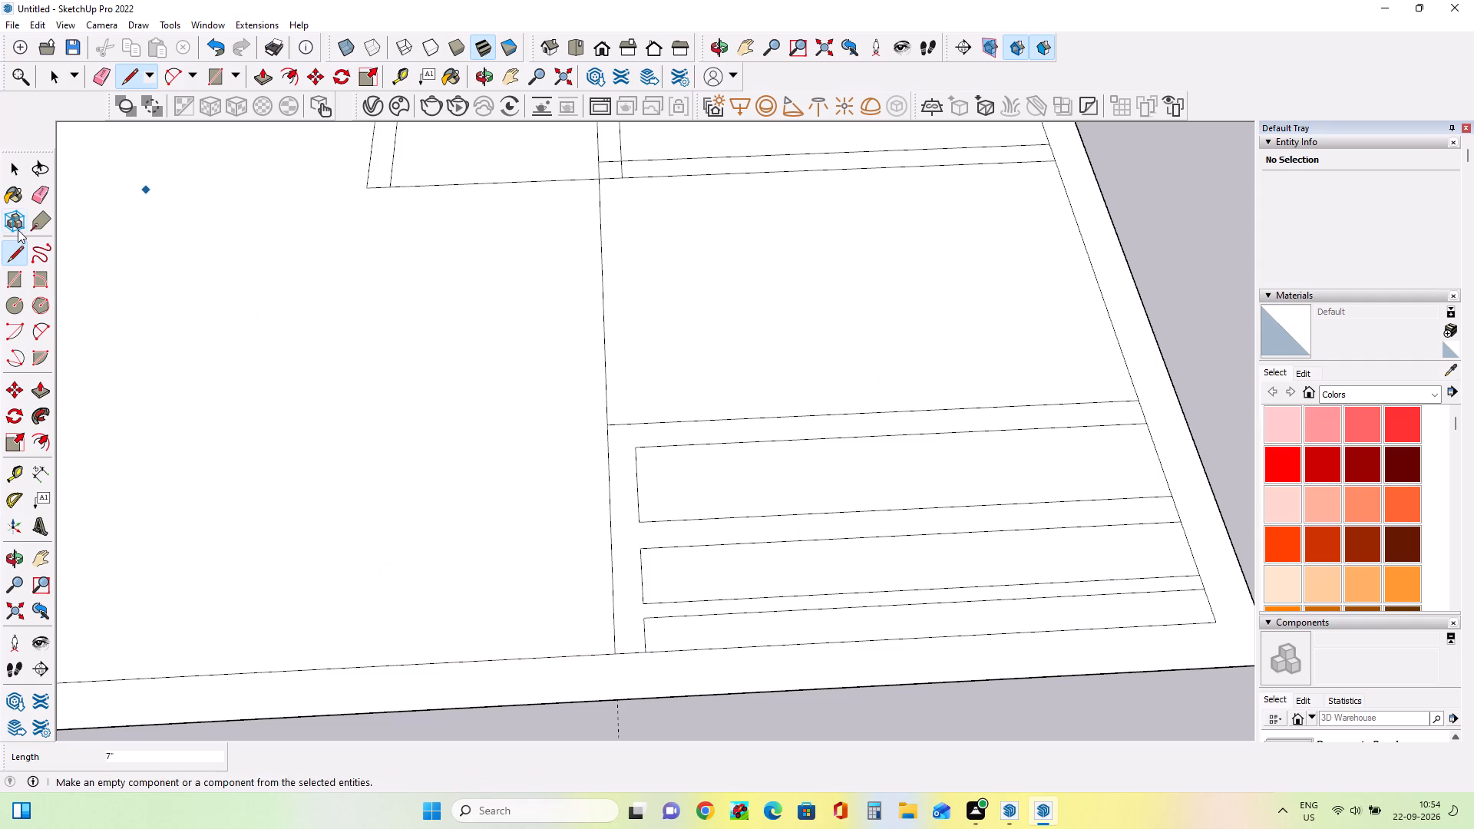
pyautogui.click(41, 184)
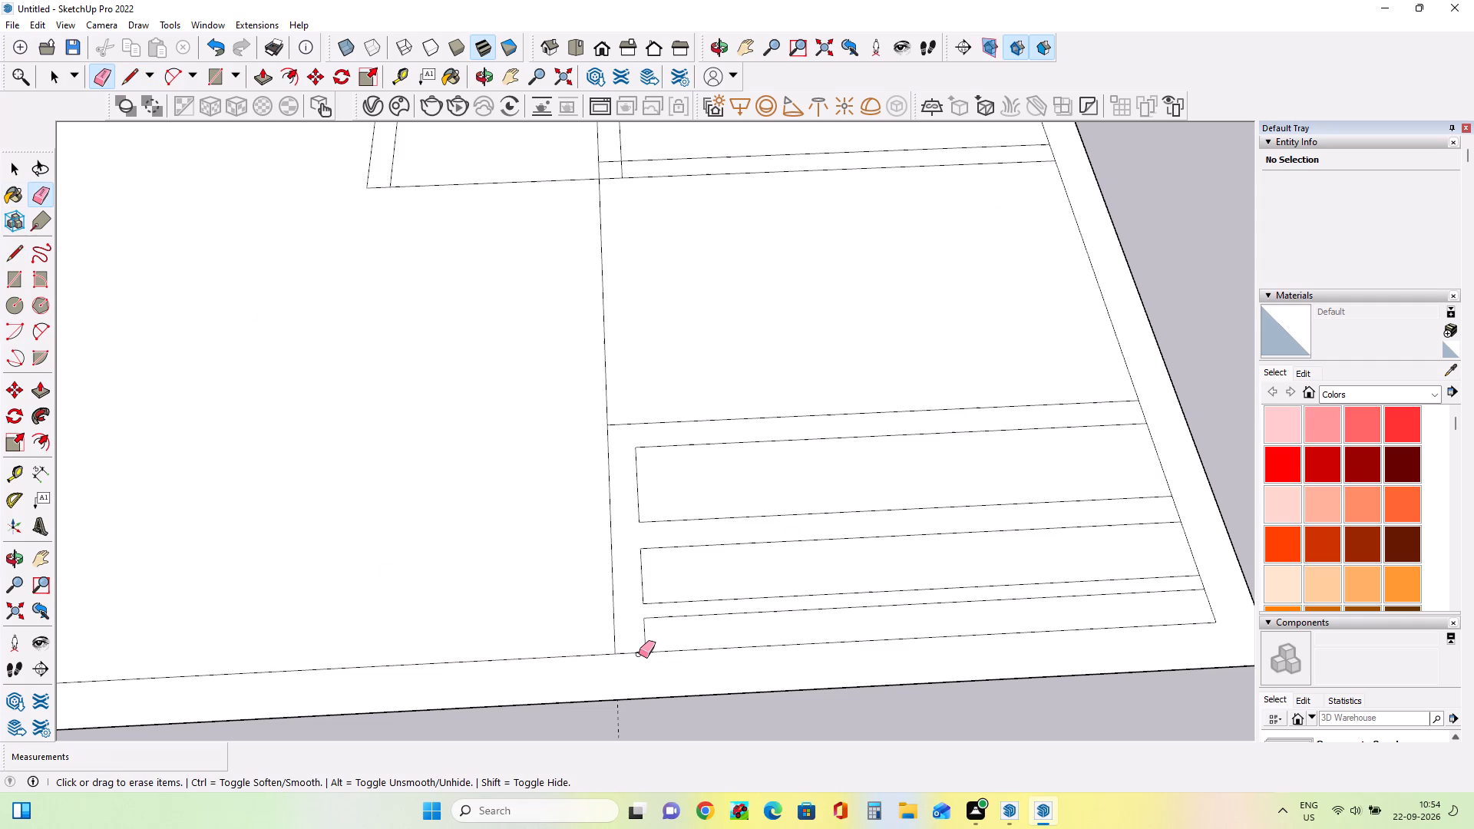
pyautogui.click(639, 653)
# Erase the three short right-edge segments separating the front strips from each other and from the area above them.
pyautogui.scroll(-2, 805, 623)
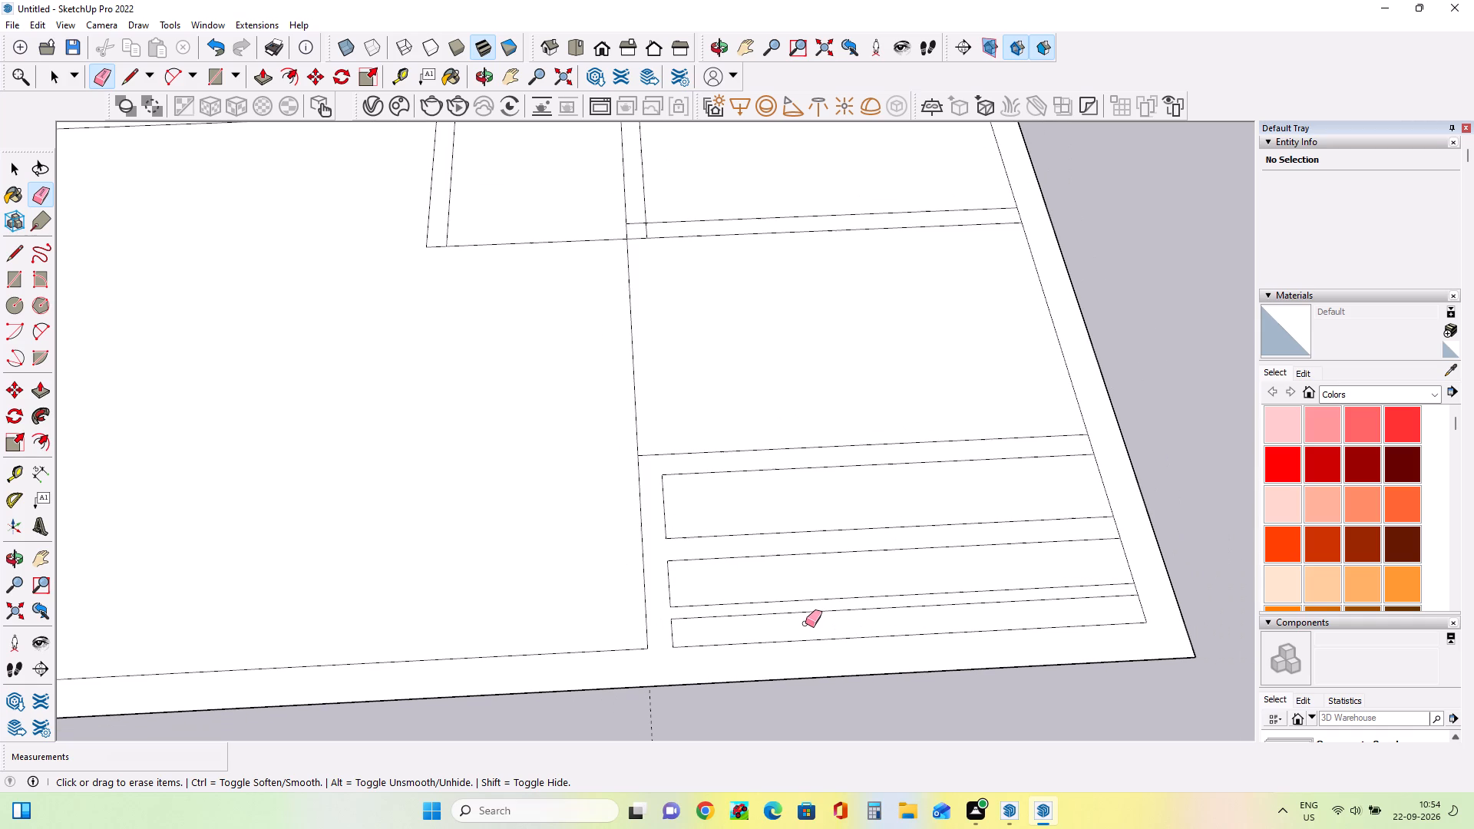
pyautogui.scroll(-2, 808, 627)
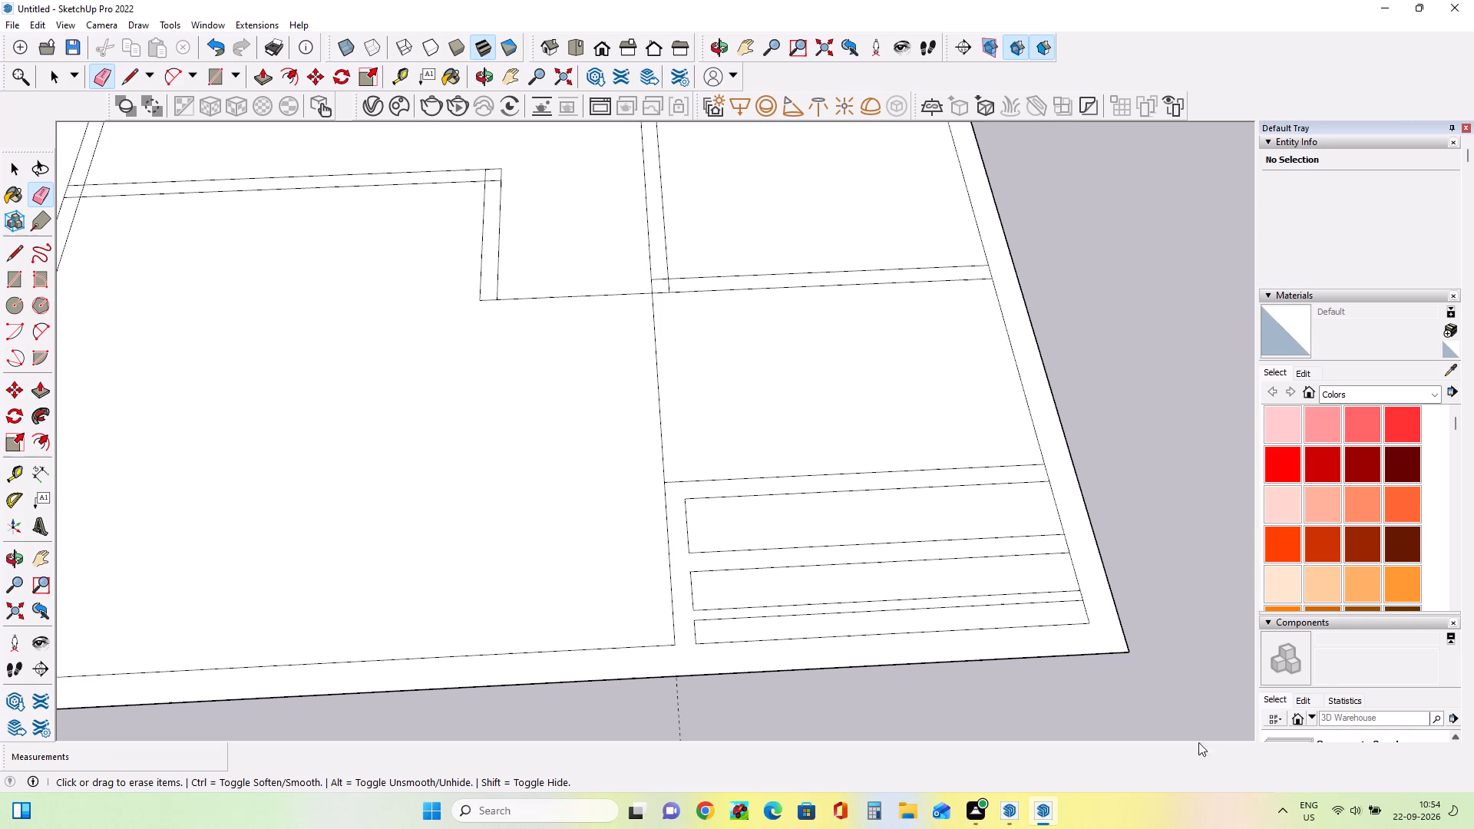
pyautogui.scroll(6, 1103, 604)
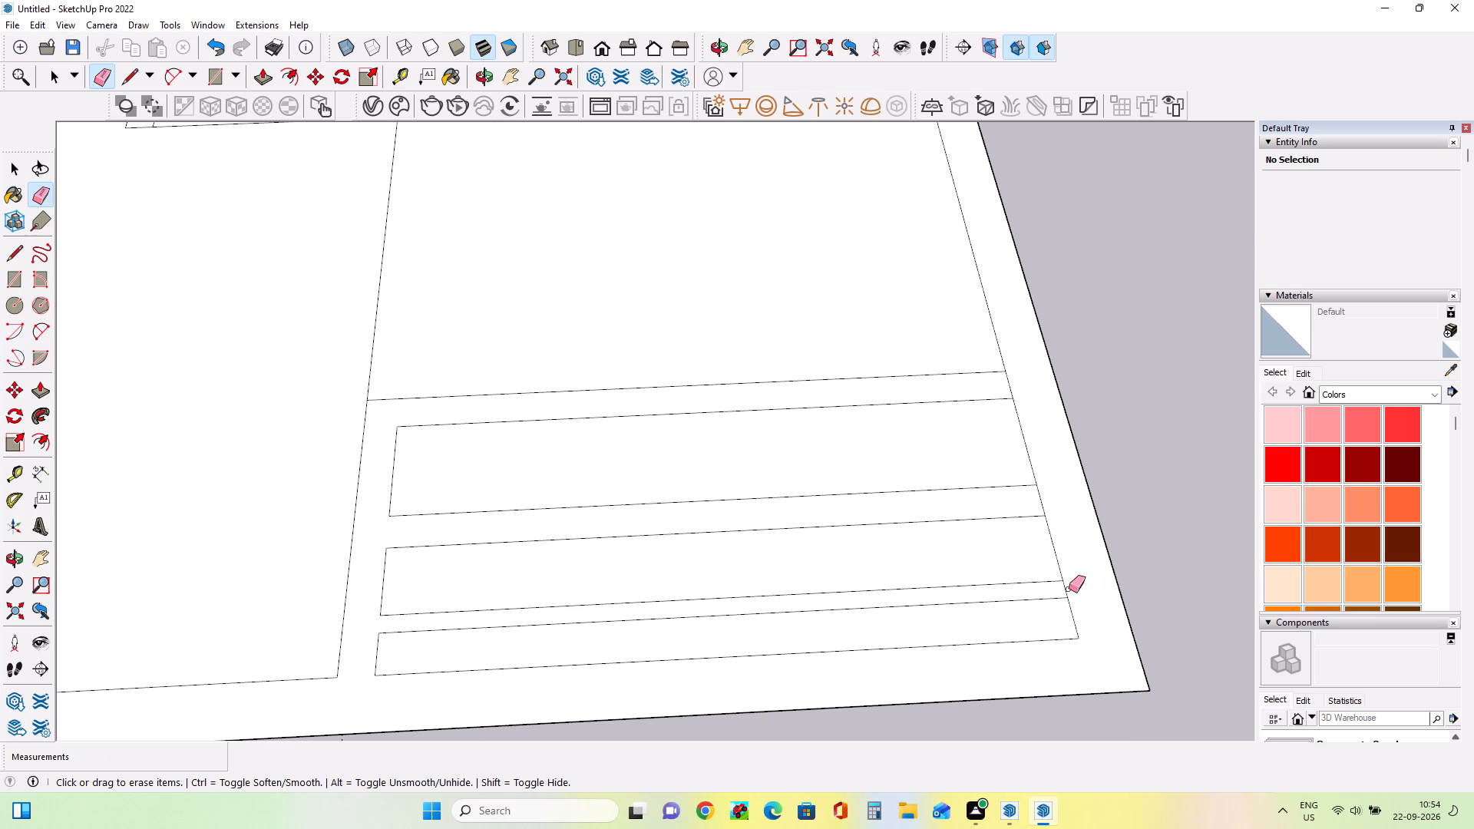
pyautogui.click(1063, 588)
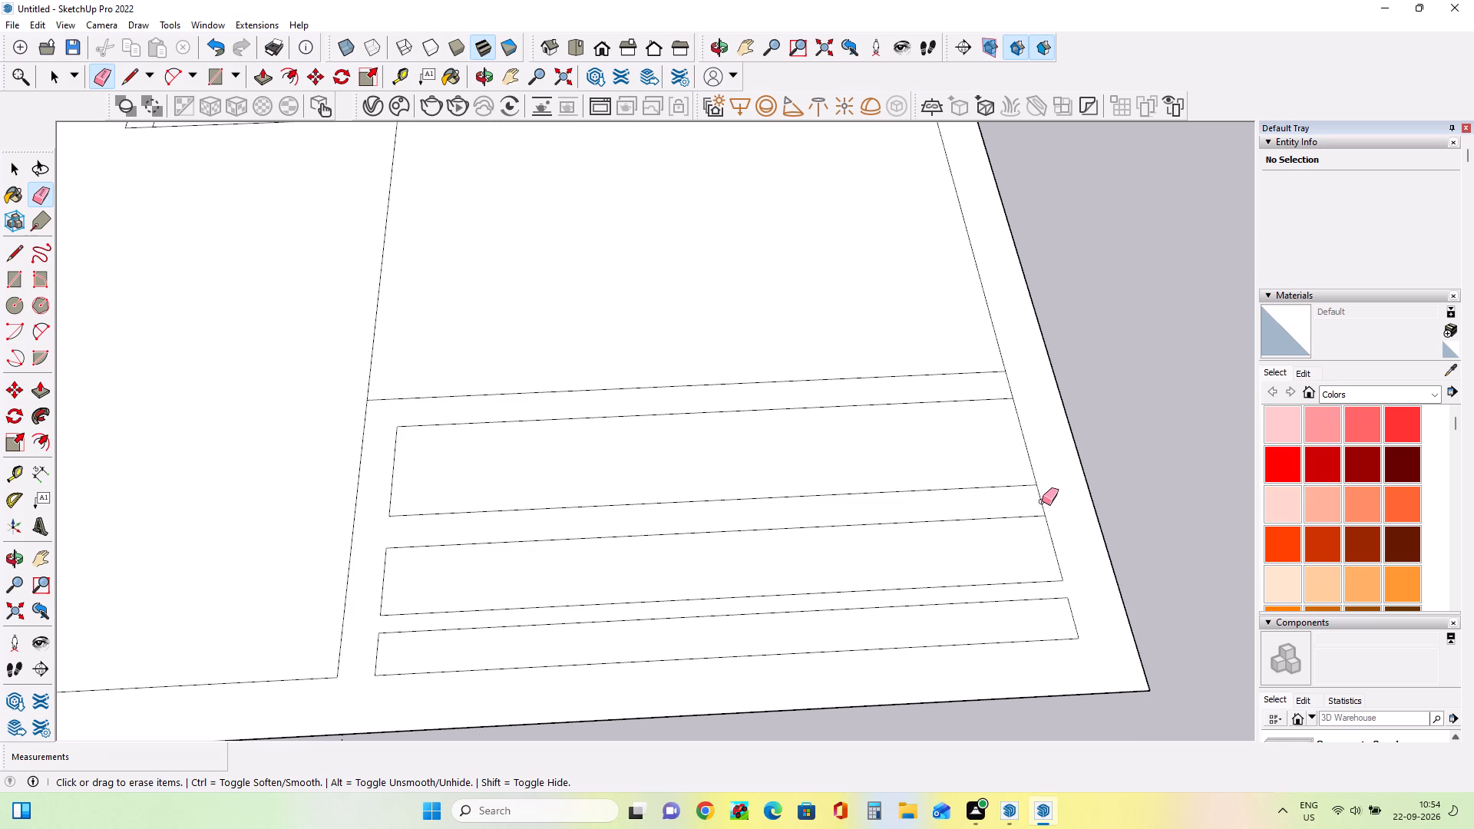
pyautogui.click(1042, 501)
pyautogui.rightClick(1042, 501)
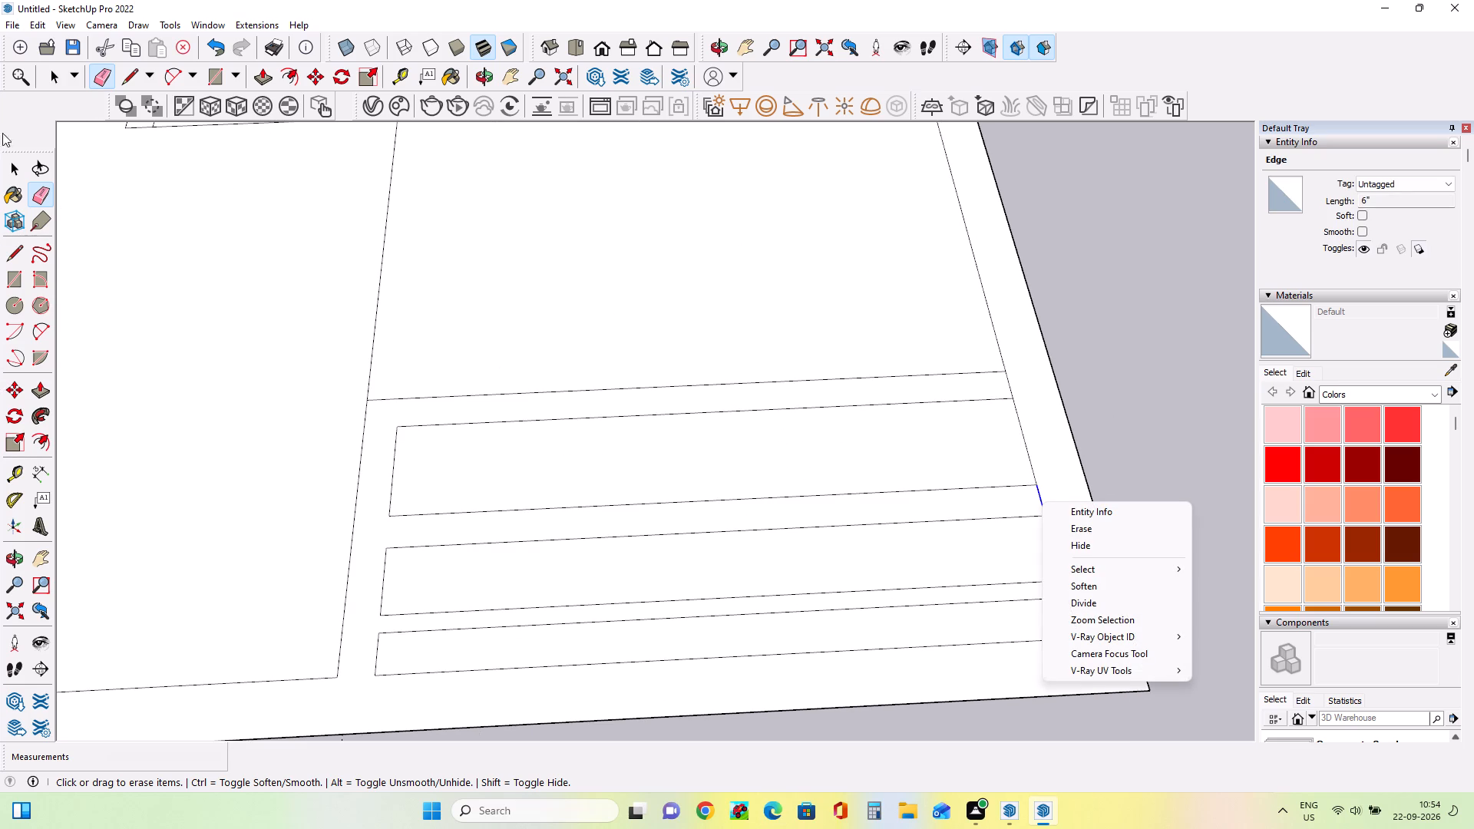
pyautogui.click(46, 196)
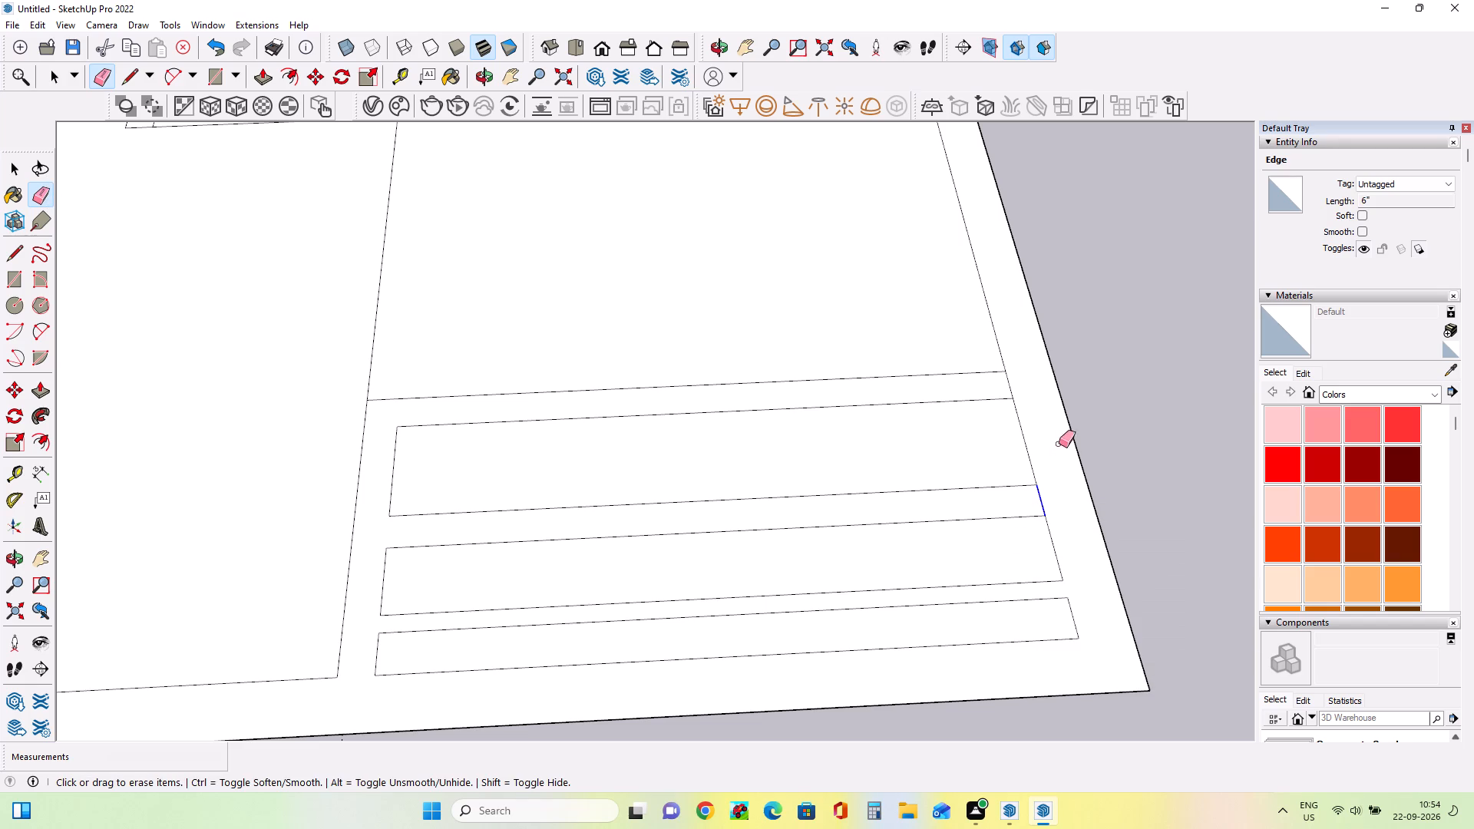
pyautogui.click(1040, 494)
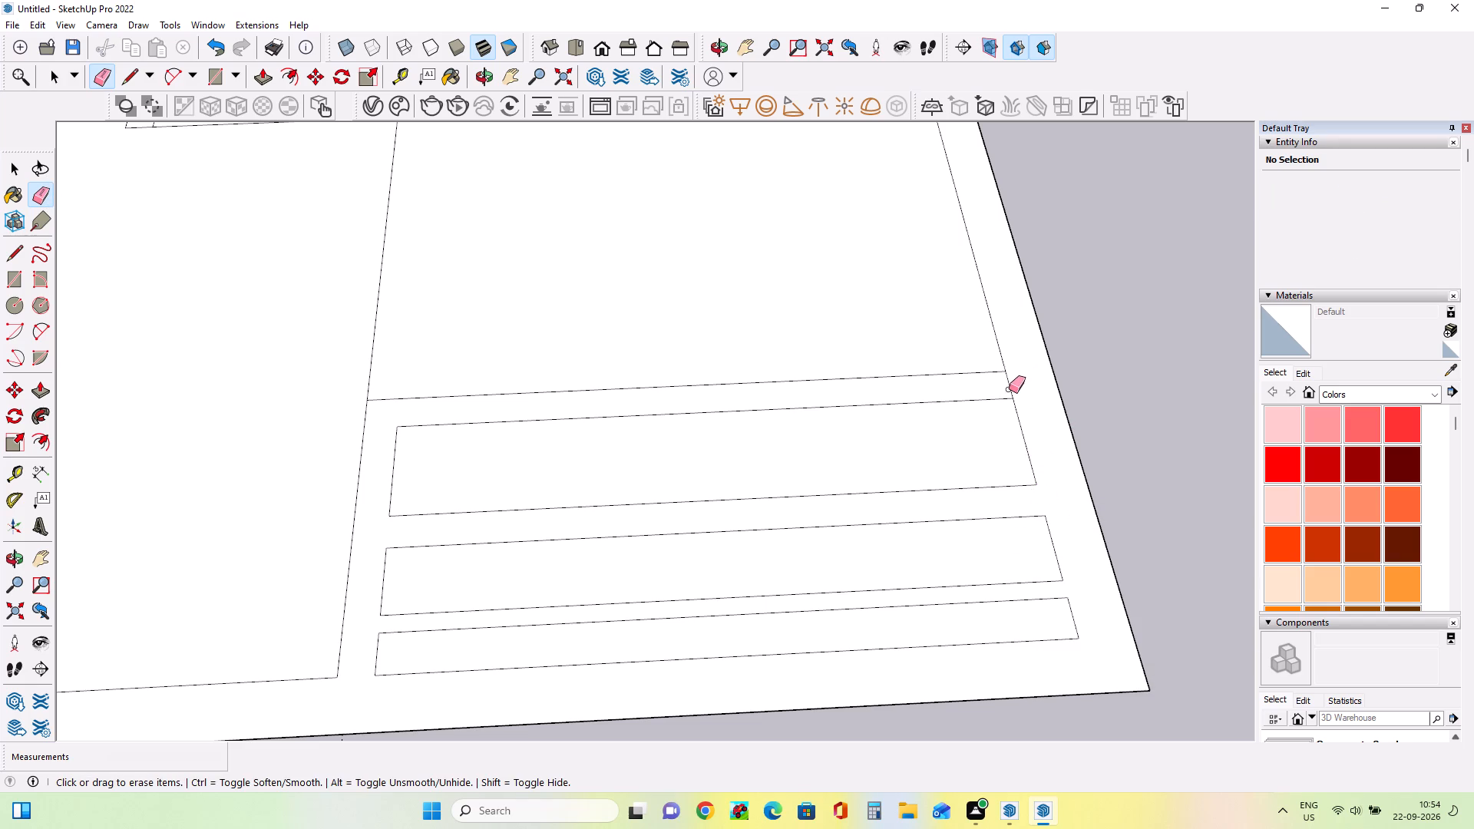
pyautogui.click(1009, 389)
# Examine the separated front strips and their position within the surrounding floor plan.
pyautogui.scroll(-5, 1033, 501)
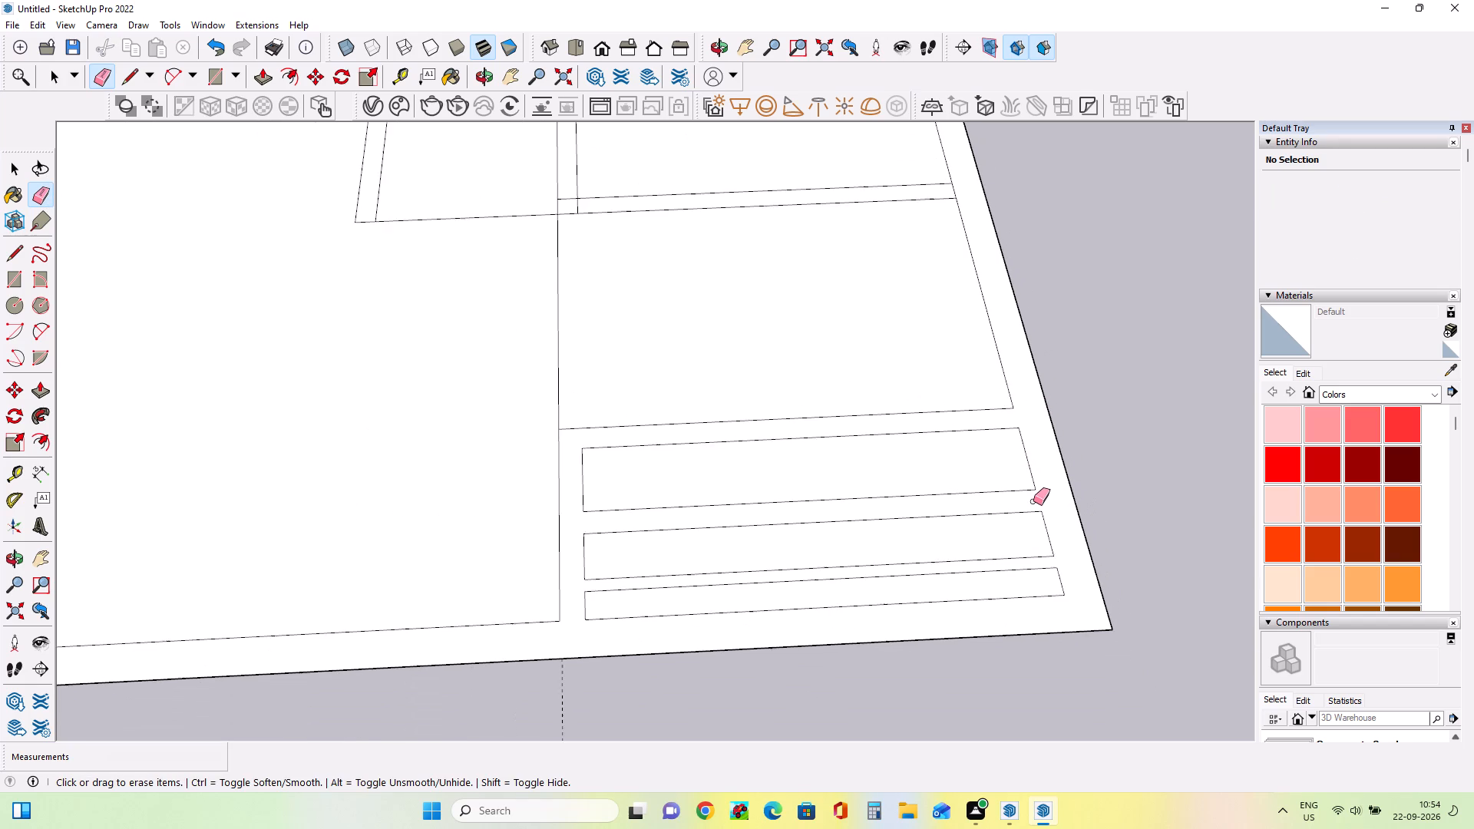
pyautogui.scroll(-3, 1033, 501)
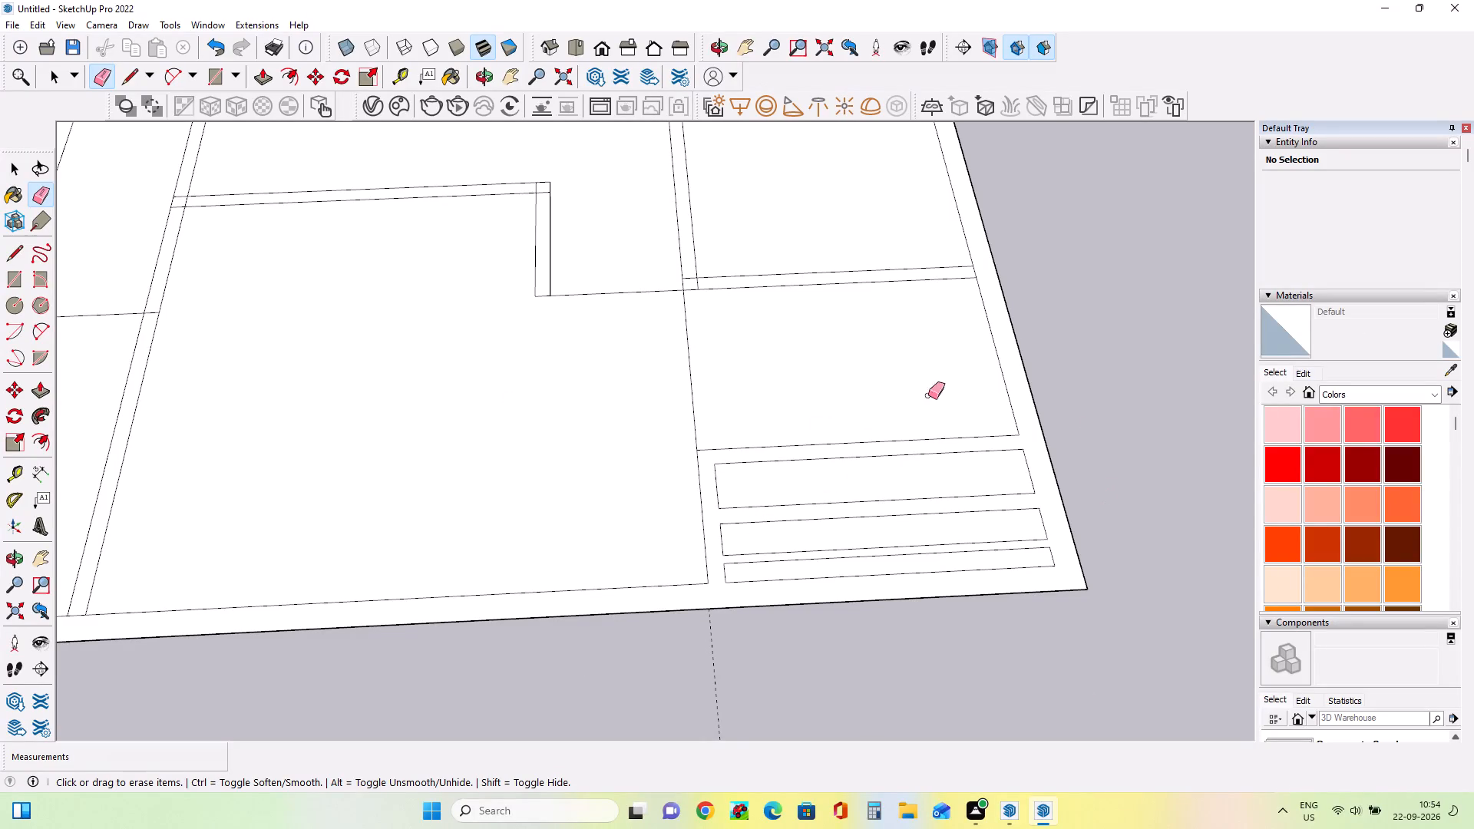
pyautogui.scroll(-2, 874, 523)
pyautogui.moveTo(900, 586); pyautogui.dragTo(904, 598, button='middle')
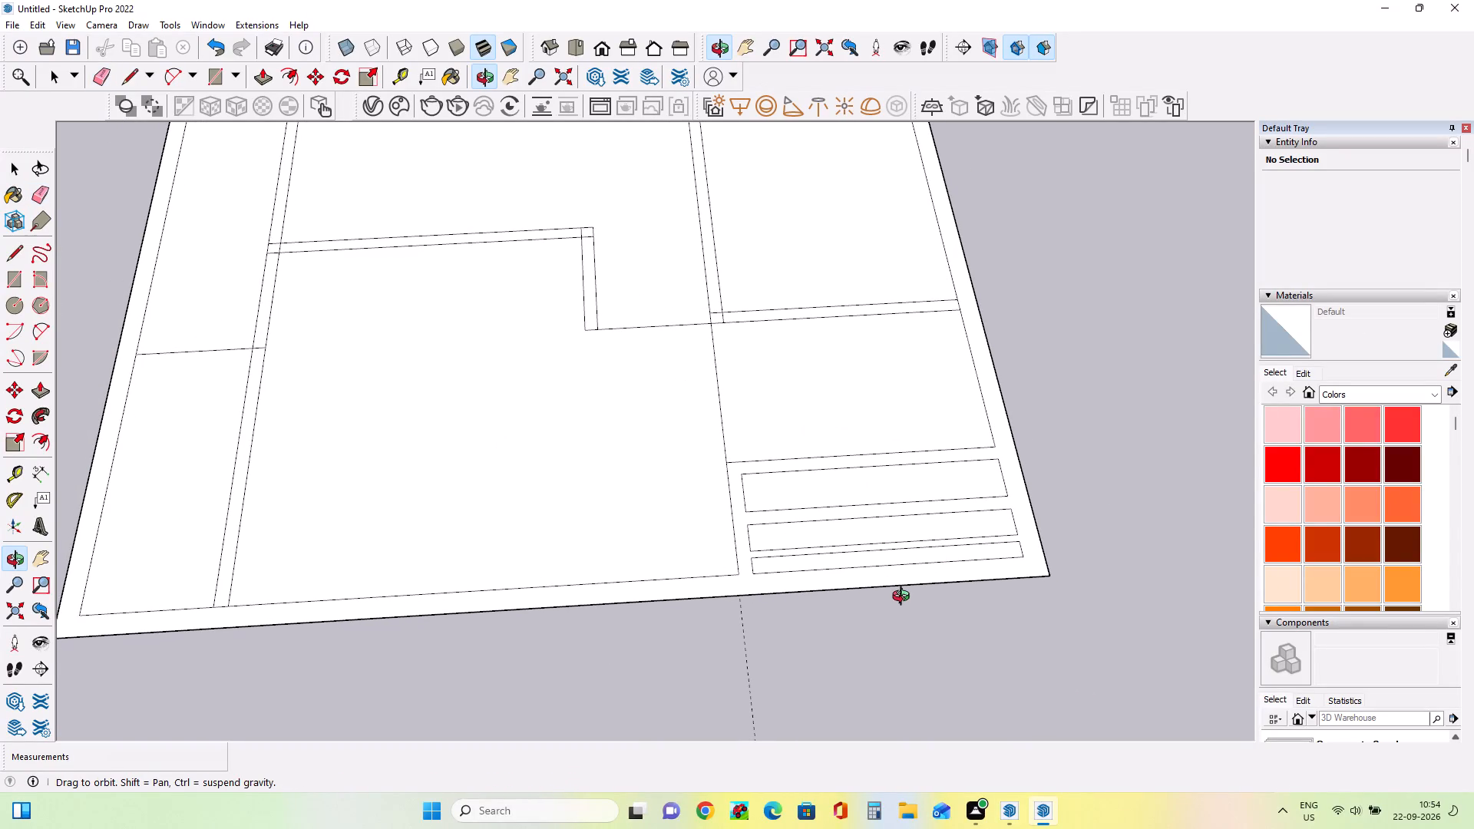
pyautogui.moveTo(904, 598); pyautogui.dragTo(914, 616, button='middle')
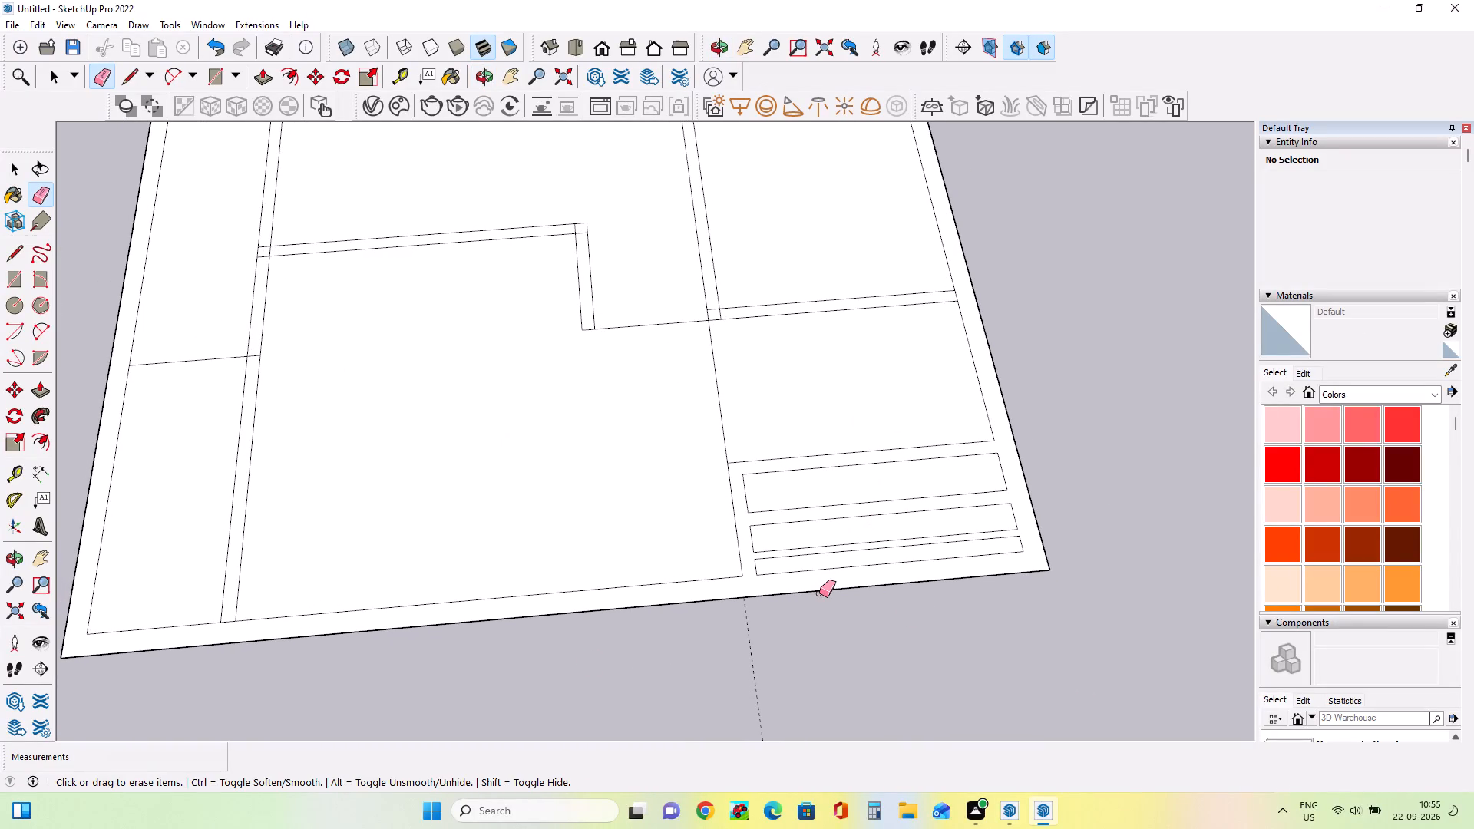
pyautogui.scroll(3, 819, 593)
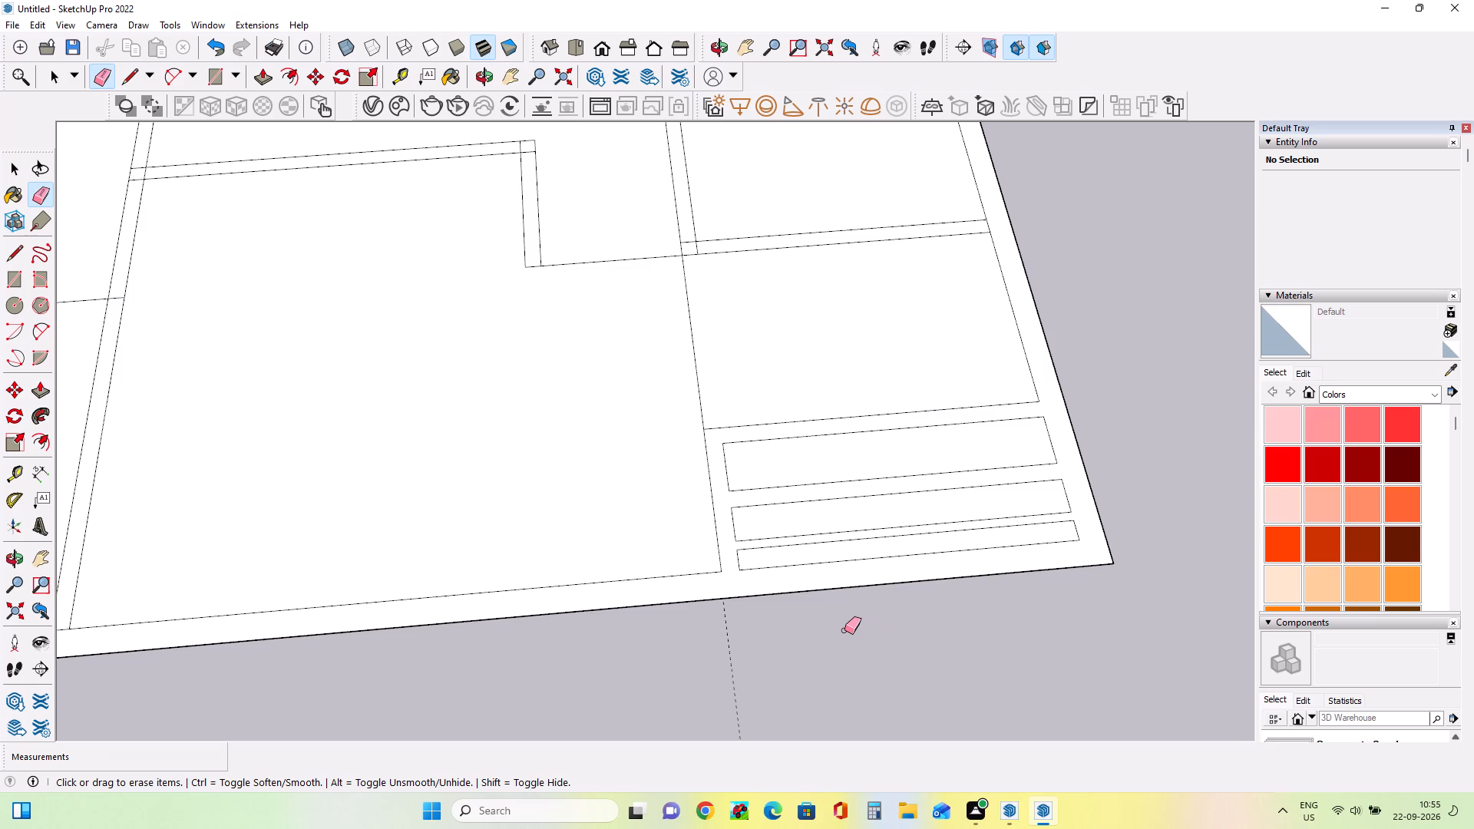
pyautogui.scroll(-2, 844, 630)
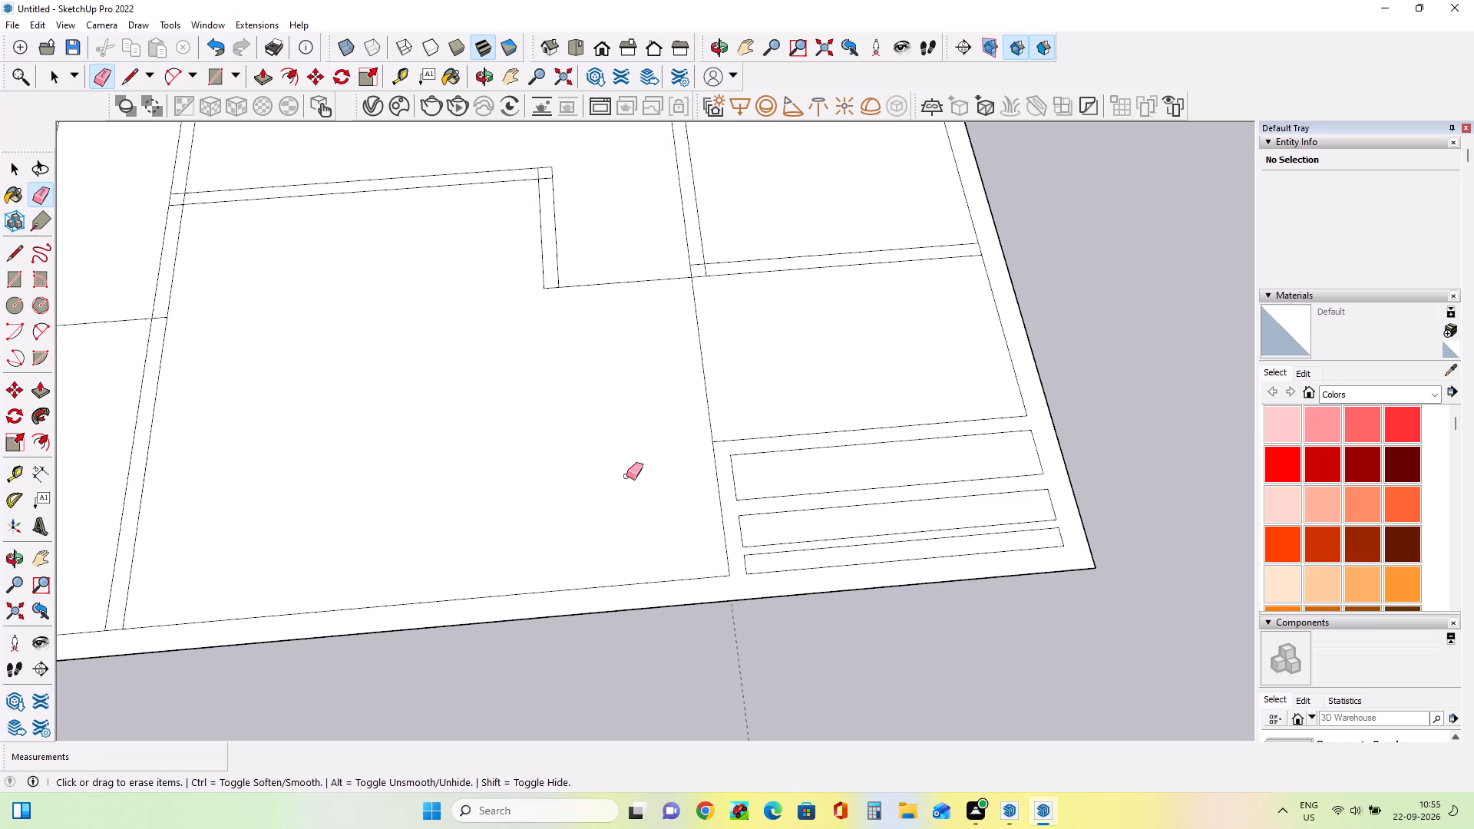
pyautogui.scroll(-3, 626, 476)
pyautogui.moveTo(629, 487); pyautogui.dragTo(656, 562, button='middle')
pyautogui.scroll(-2, 656, 562)
pyautogui.scroll(-3, 816, 475)
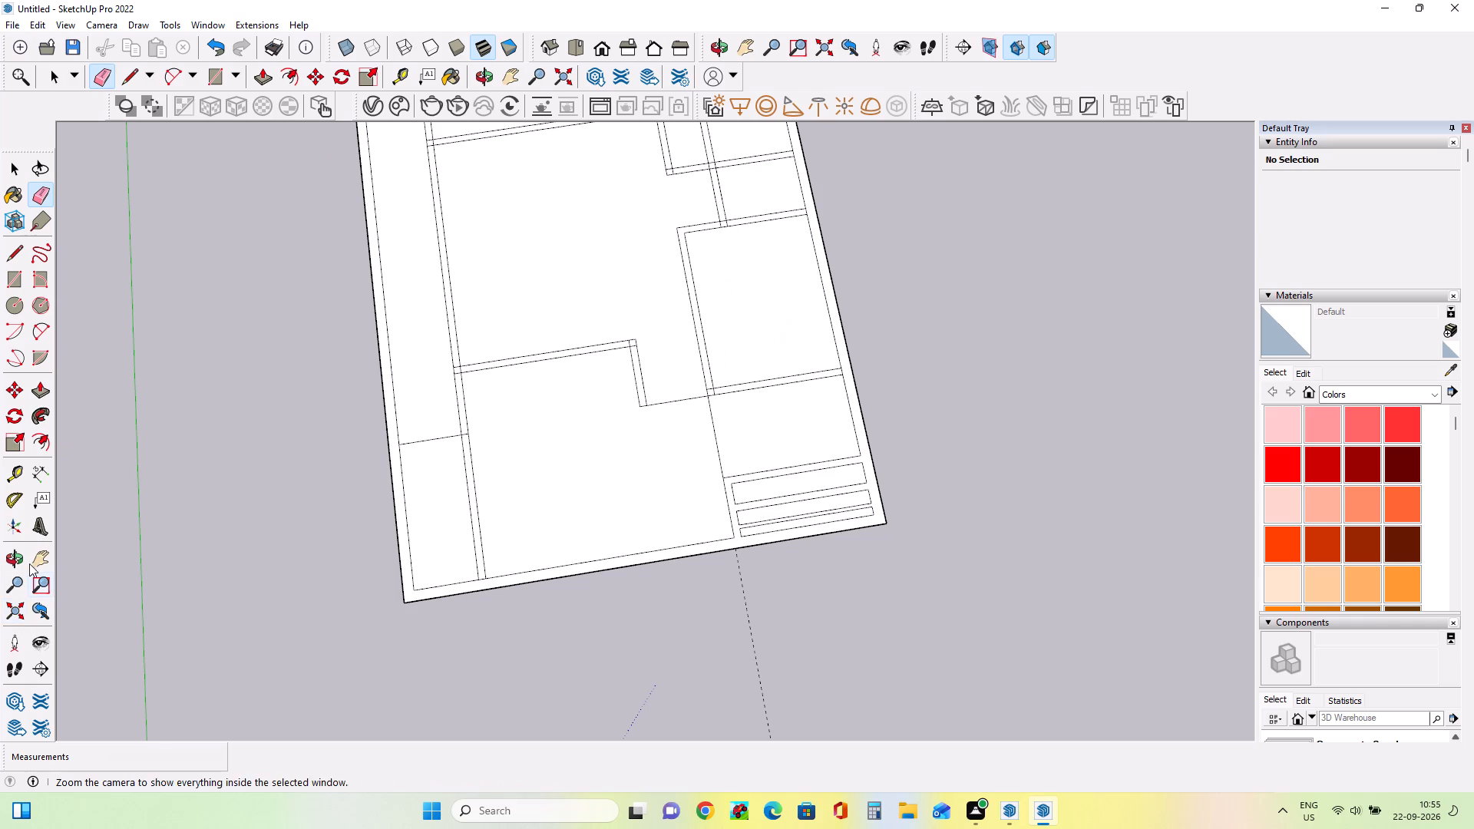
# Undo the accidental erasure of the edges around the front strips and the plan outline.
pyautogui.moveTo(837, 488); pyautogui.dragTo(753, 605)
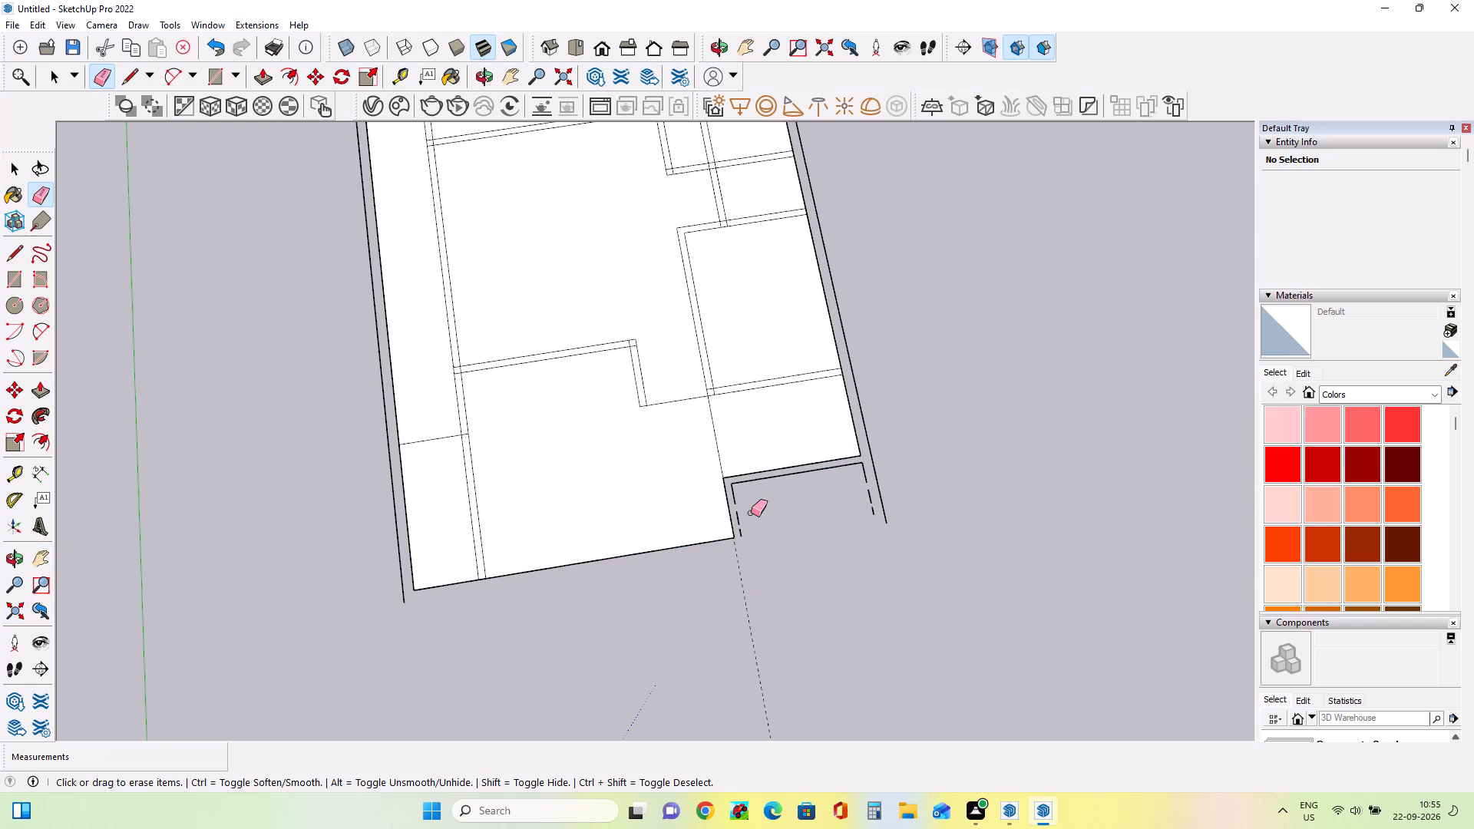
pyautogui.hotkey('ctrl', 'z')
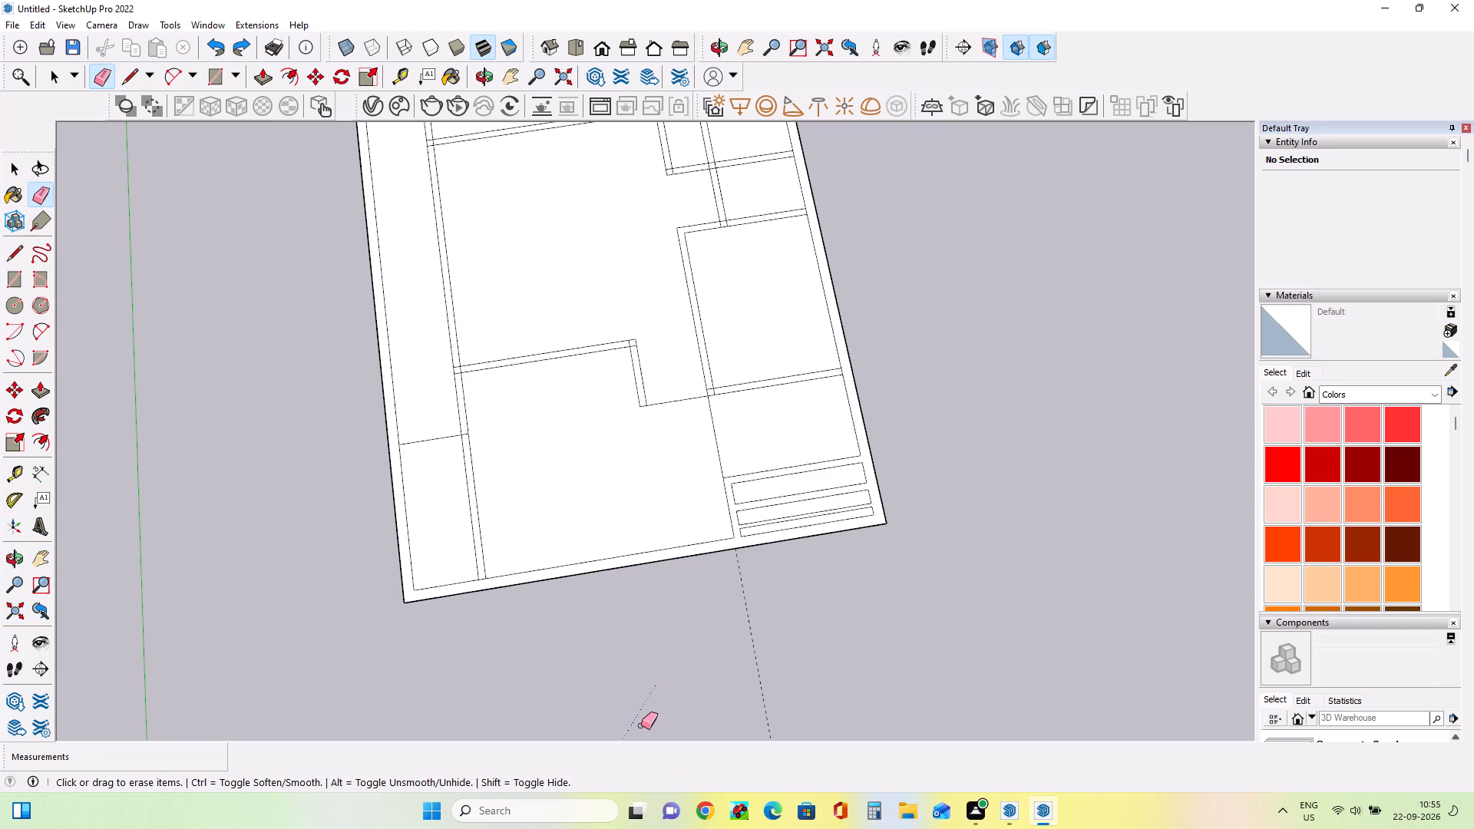
# Erase the long dashed vertical guide running lengthwise through the plan.
pyautogui.click(14, 167)
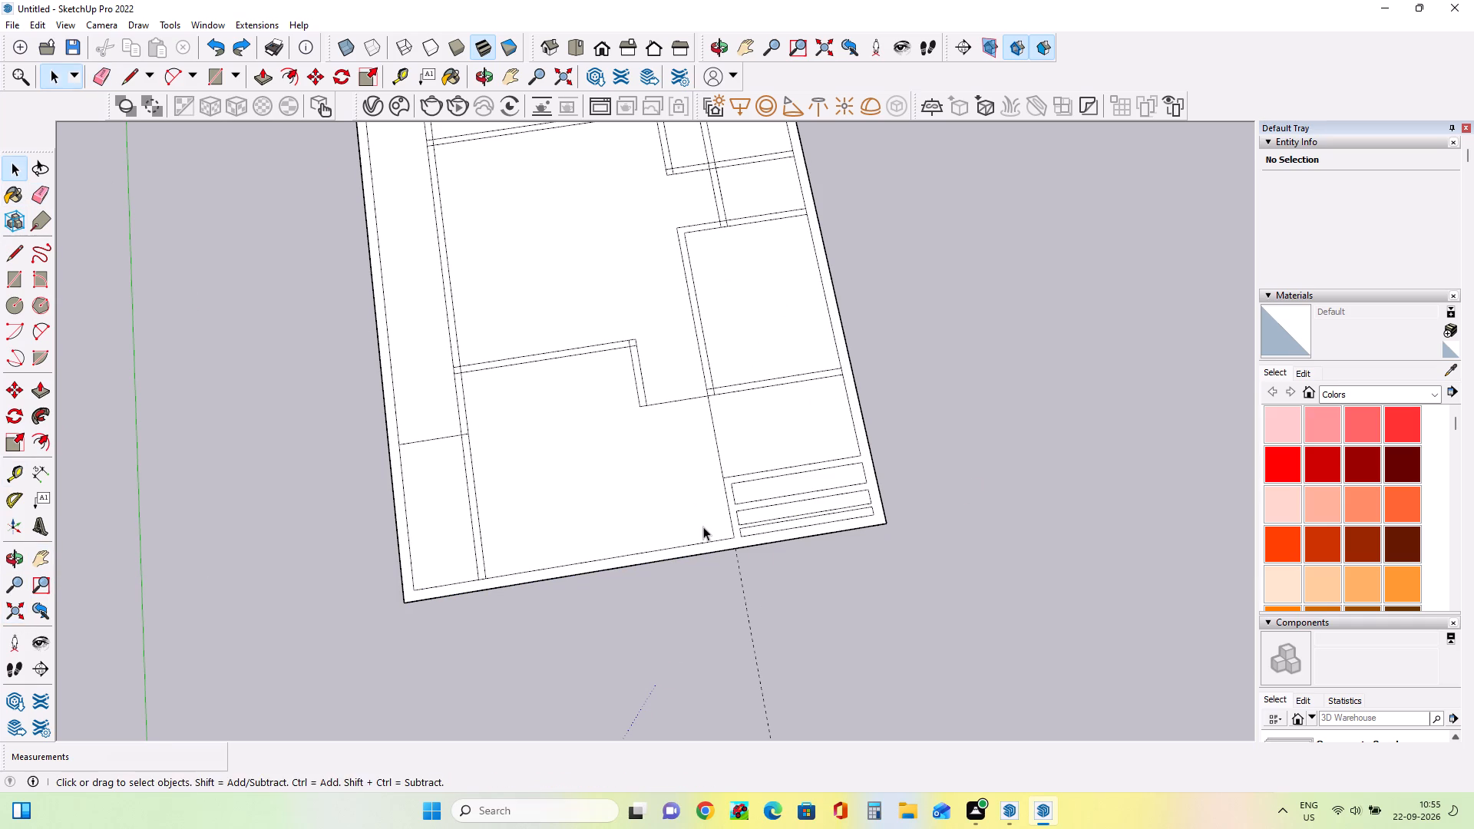
pyautogui.click(43, 562)
pyautogui.moveTo(1014, 451); pyautogui.dragTo(980, 614)
pyautogui.scroll(-3, 985, 583)
pyautogui.moveTo(1026, 596); pyautogui.dragTo(975, 639, button='middle')
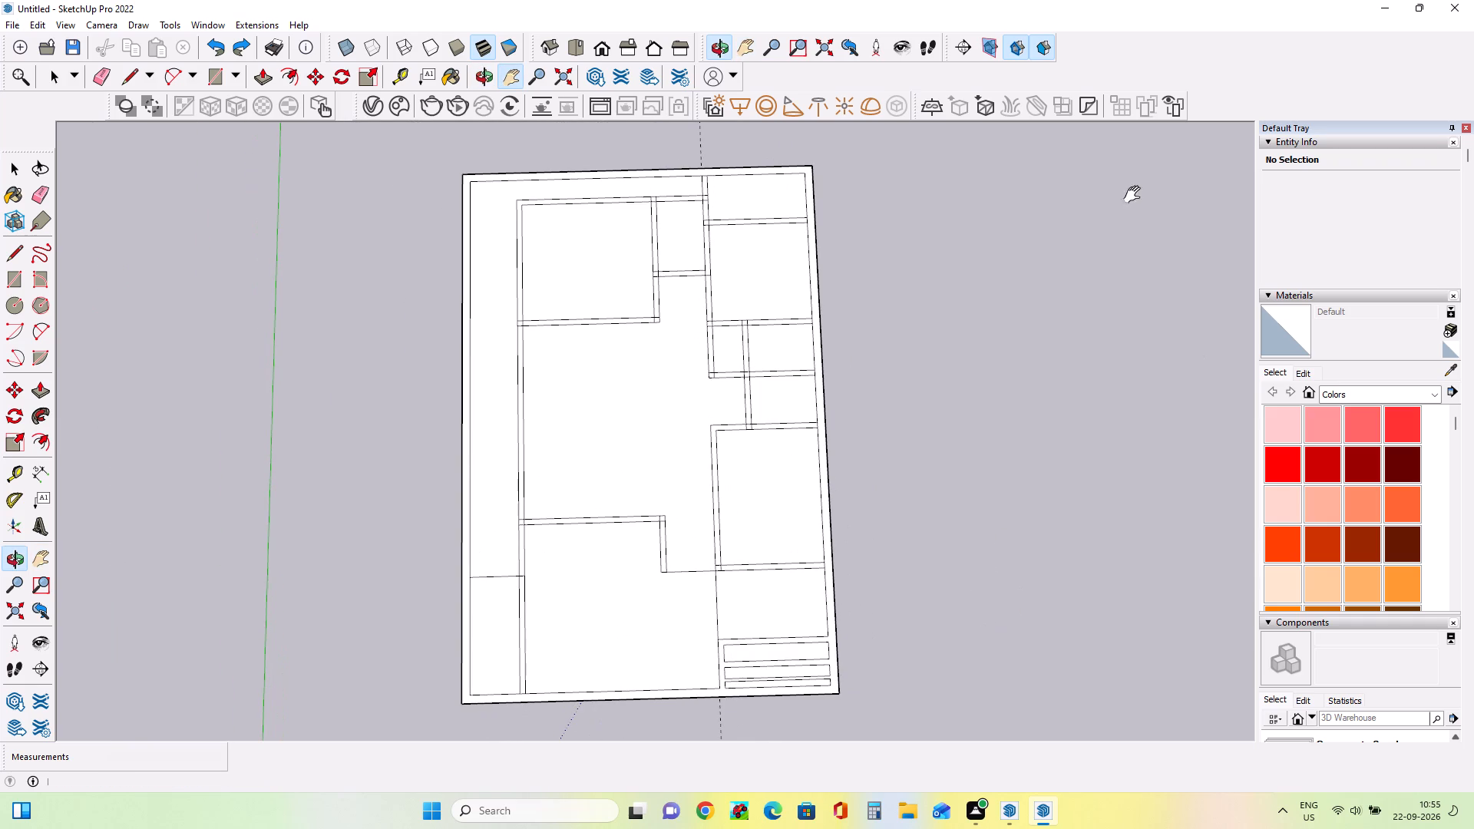
pyautogui.click(41, 197)
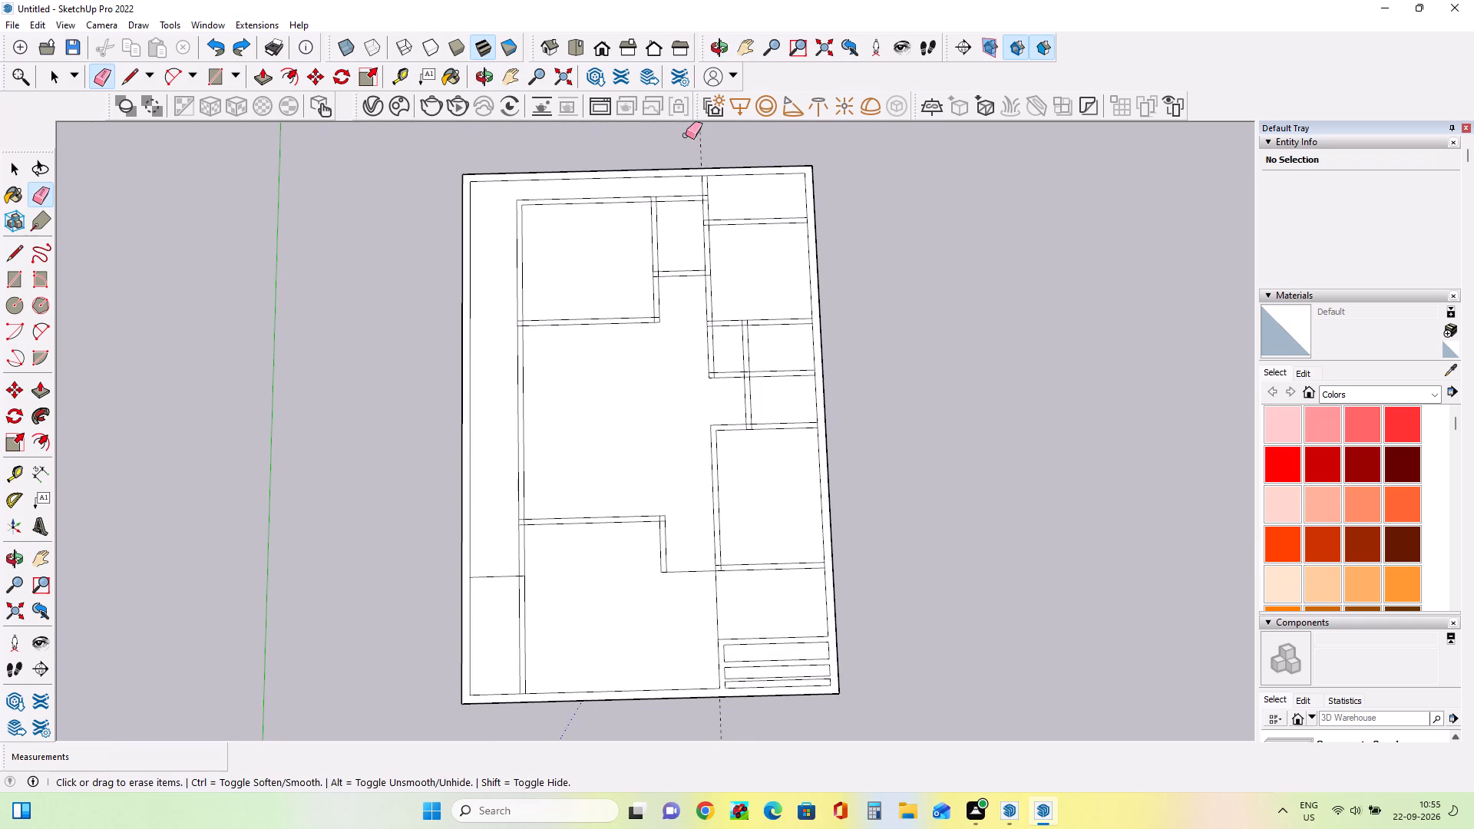
pyautogui.click(702, 148)
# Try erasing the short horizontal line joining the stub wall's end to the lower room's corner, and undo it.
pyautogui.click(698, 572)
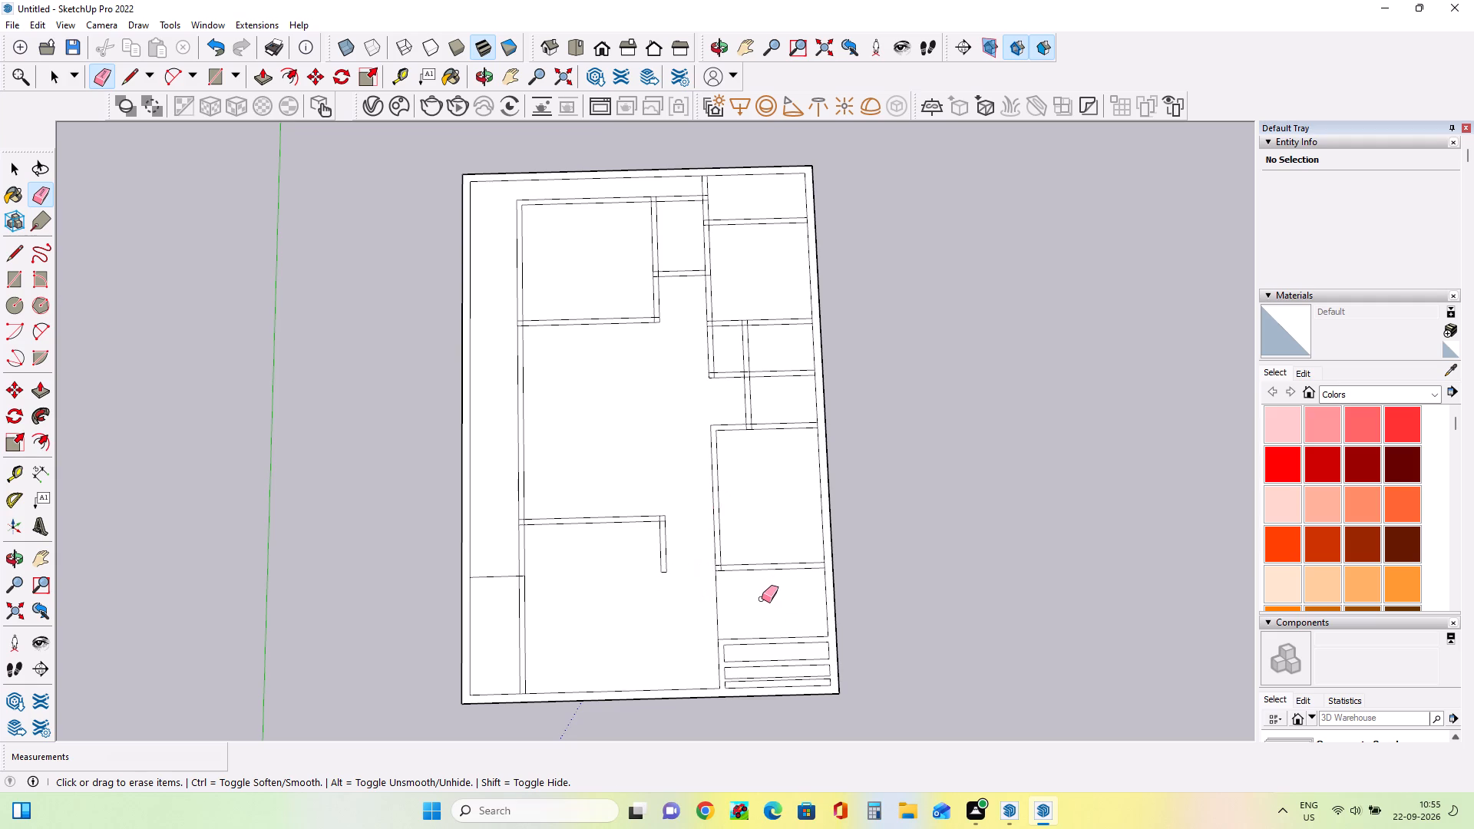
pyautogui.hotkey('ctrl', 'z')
# Draw a short line across the wall thickness from the lower room's upper-left inner corner to the wall's outer line.
pyautogui.scroll(5, 754, 477)
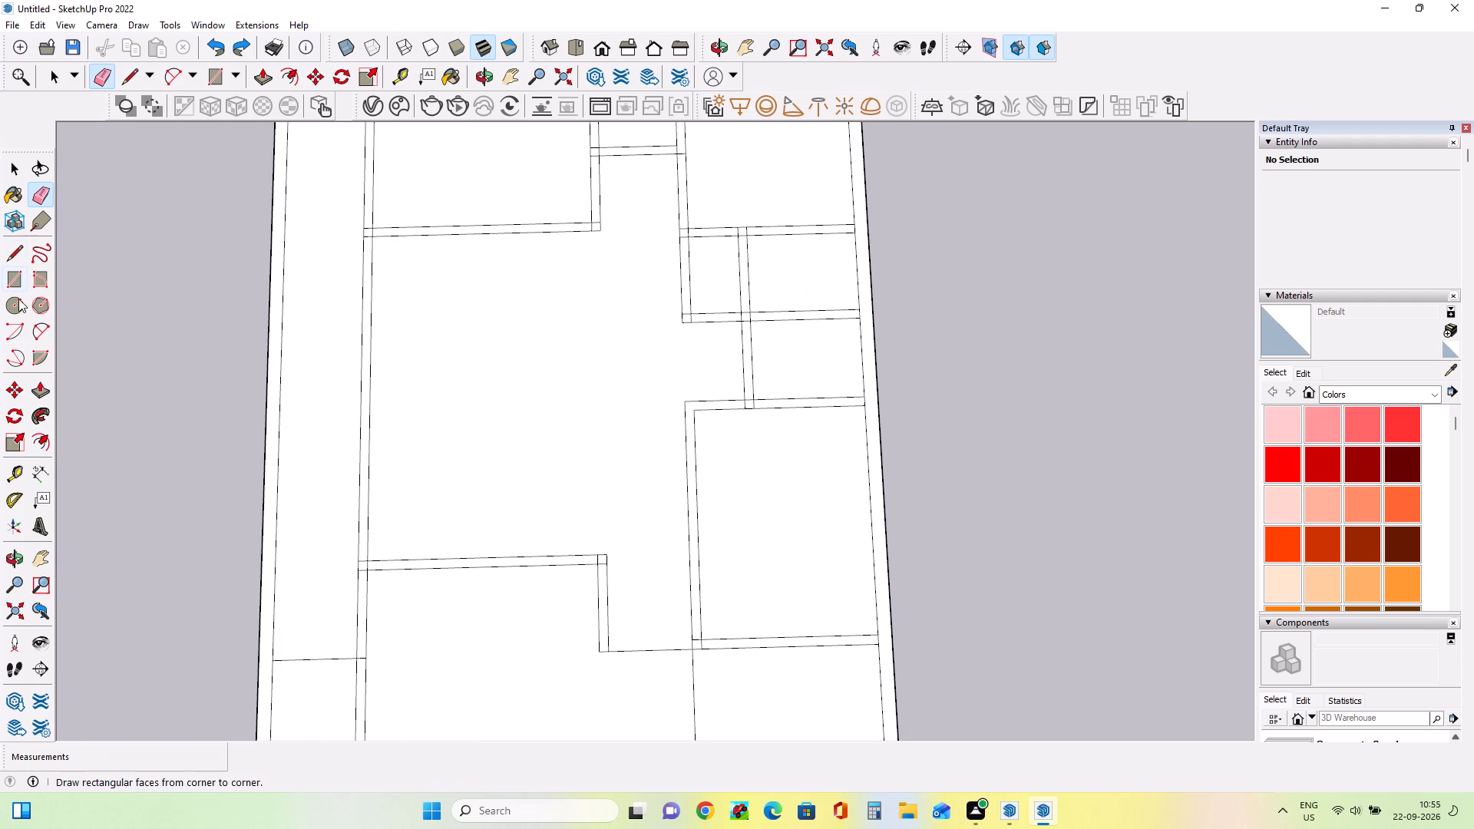
pyautogui.click(16, 258)
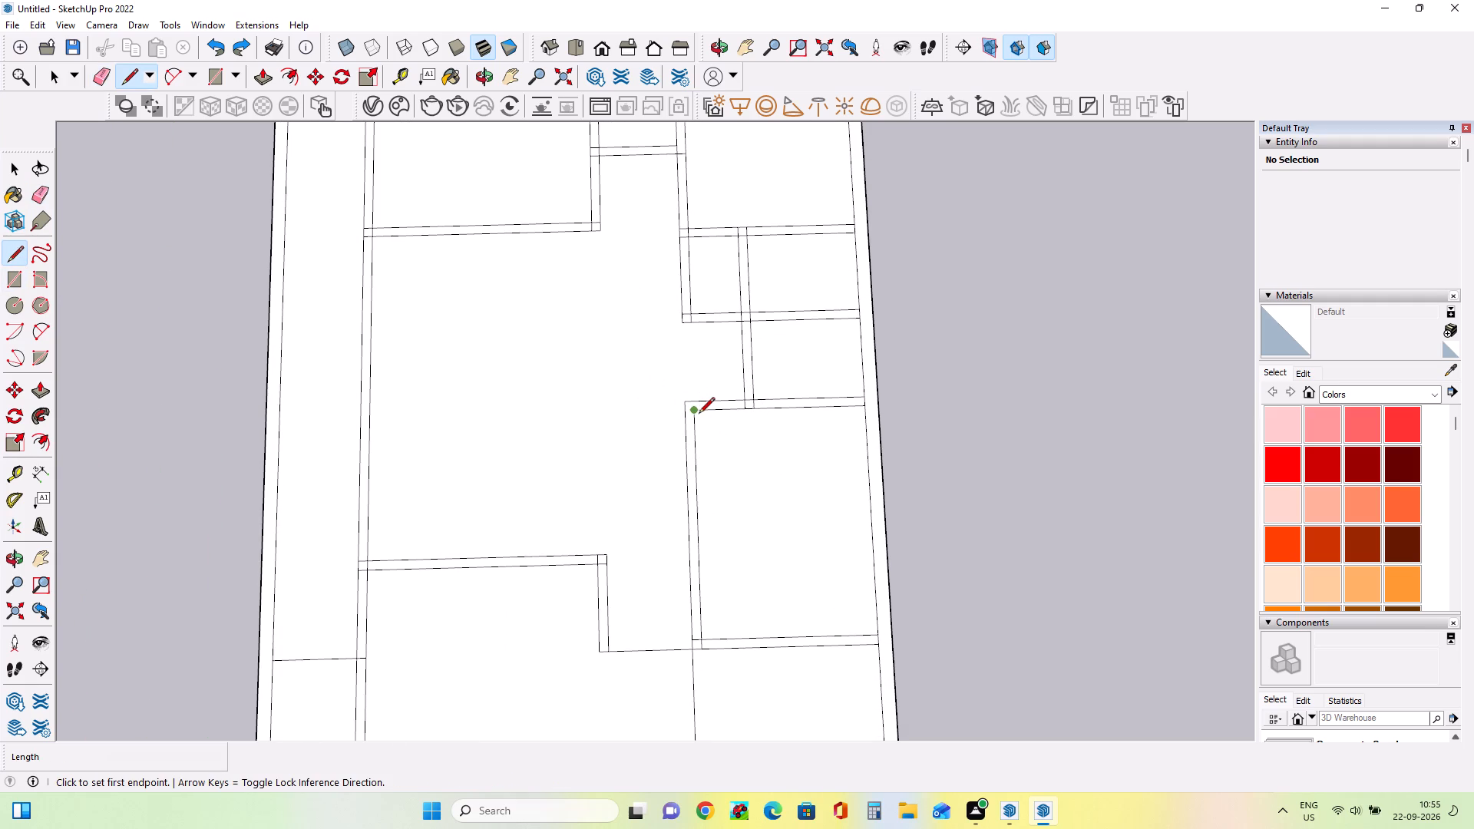
pyautogui.click(694, 413)
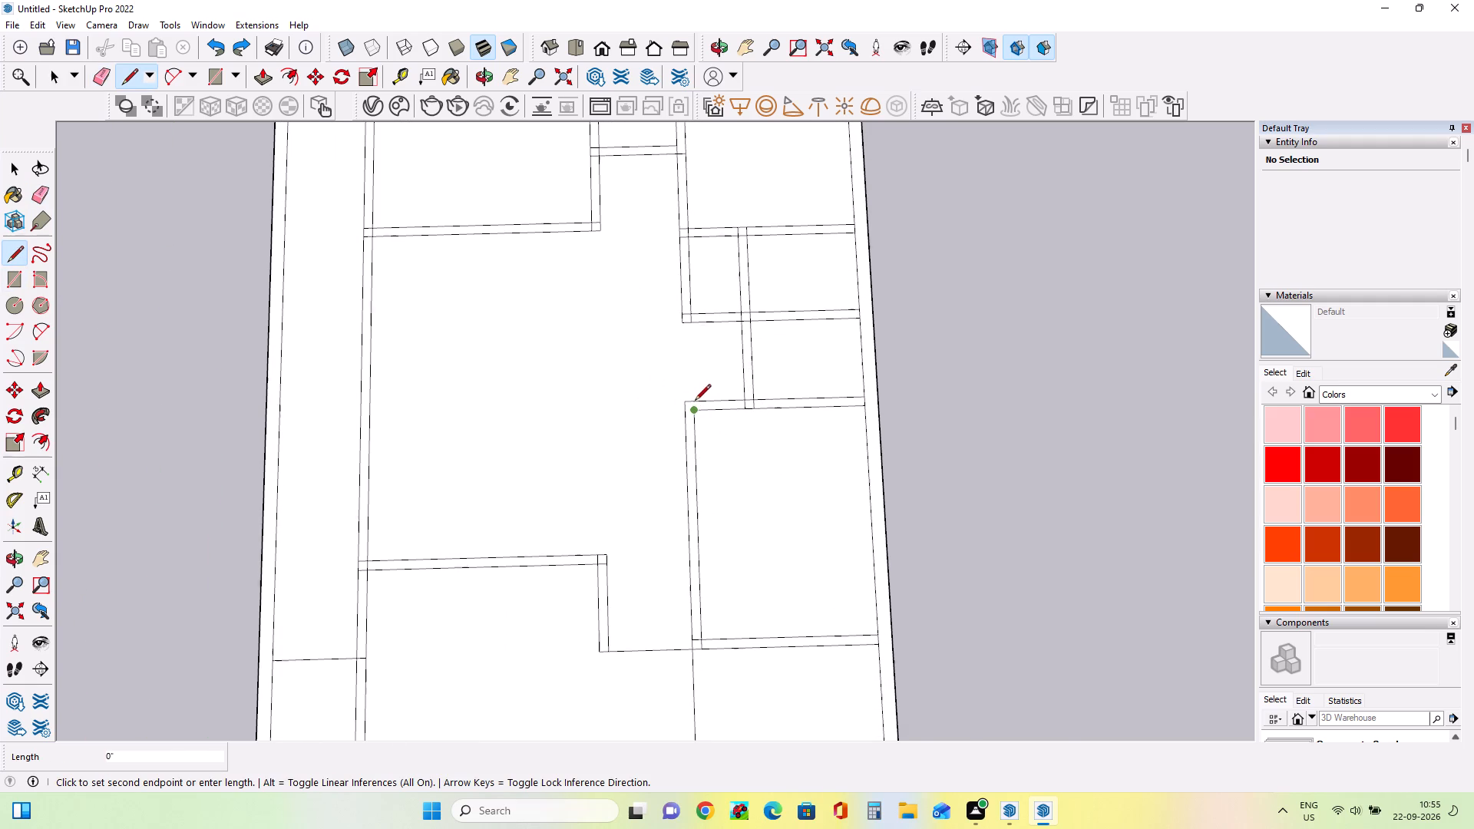
pyautogui.scroll(7, 695, 400)
pyautogui.click(695, 400)
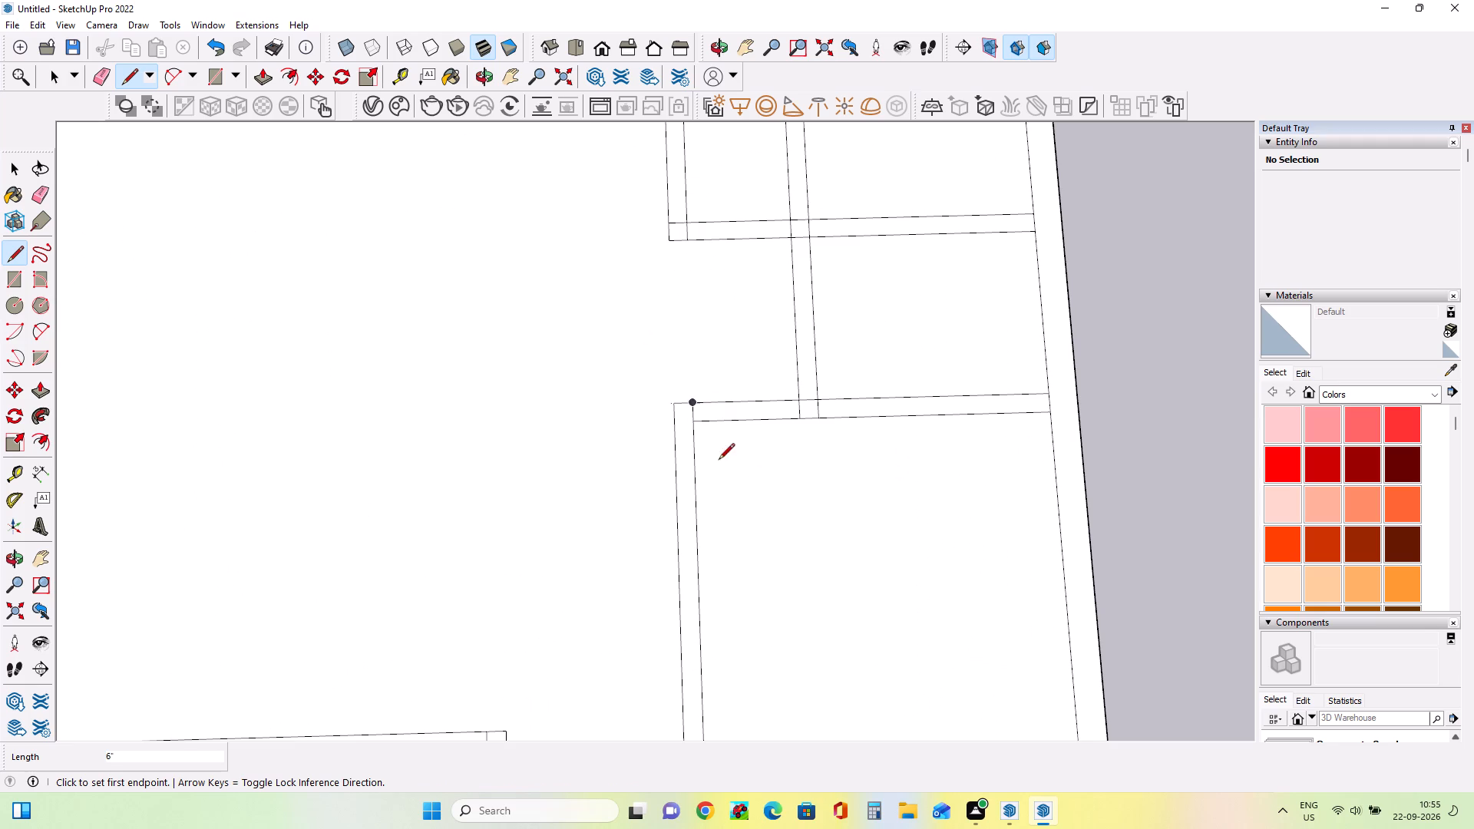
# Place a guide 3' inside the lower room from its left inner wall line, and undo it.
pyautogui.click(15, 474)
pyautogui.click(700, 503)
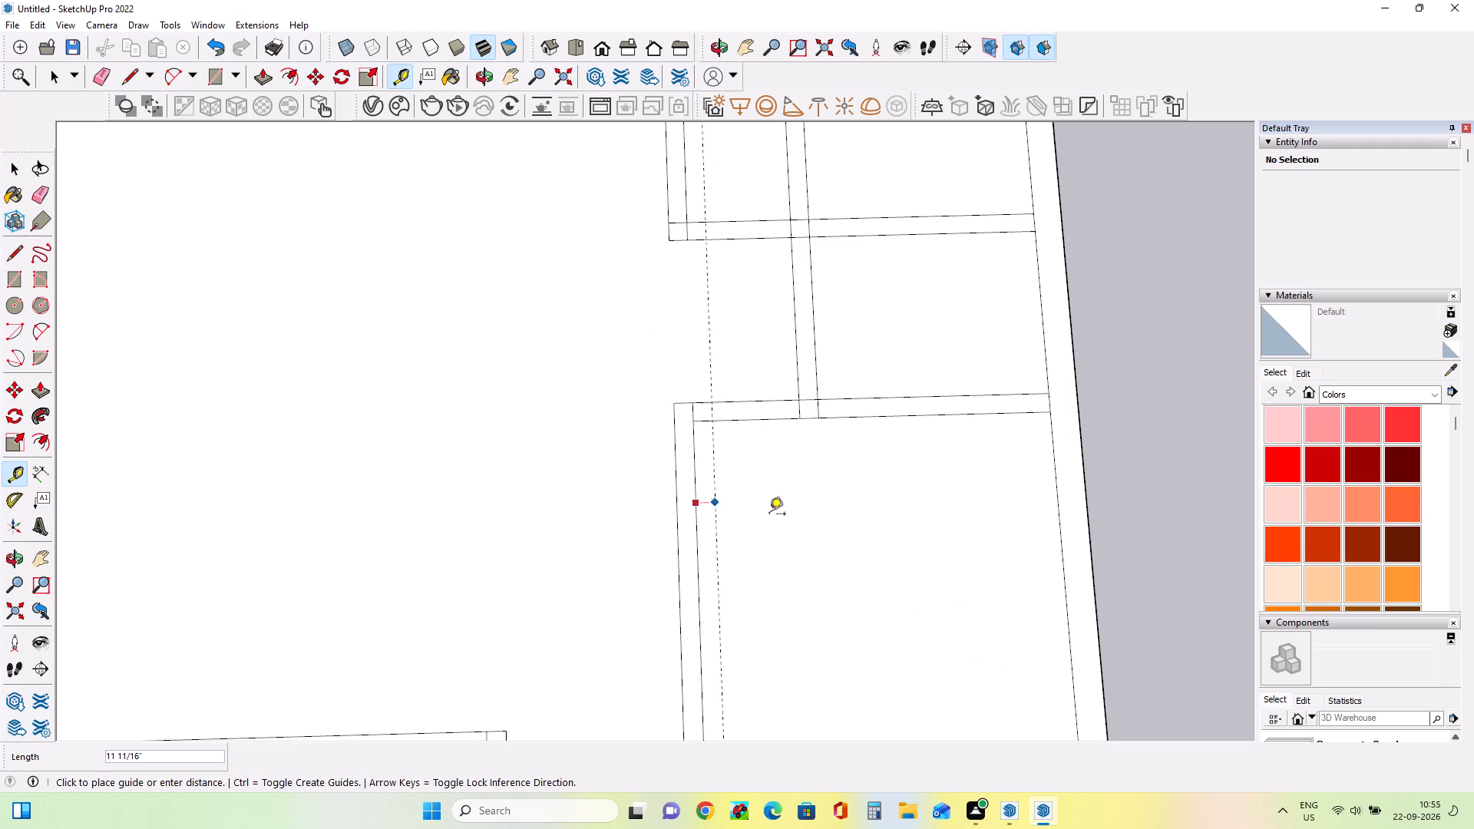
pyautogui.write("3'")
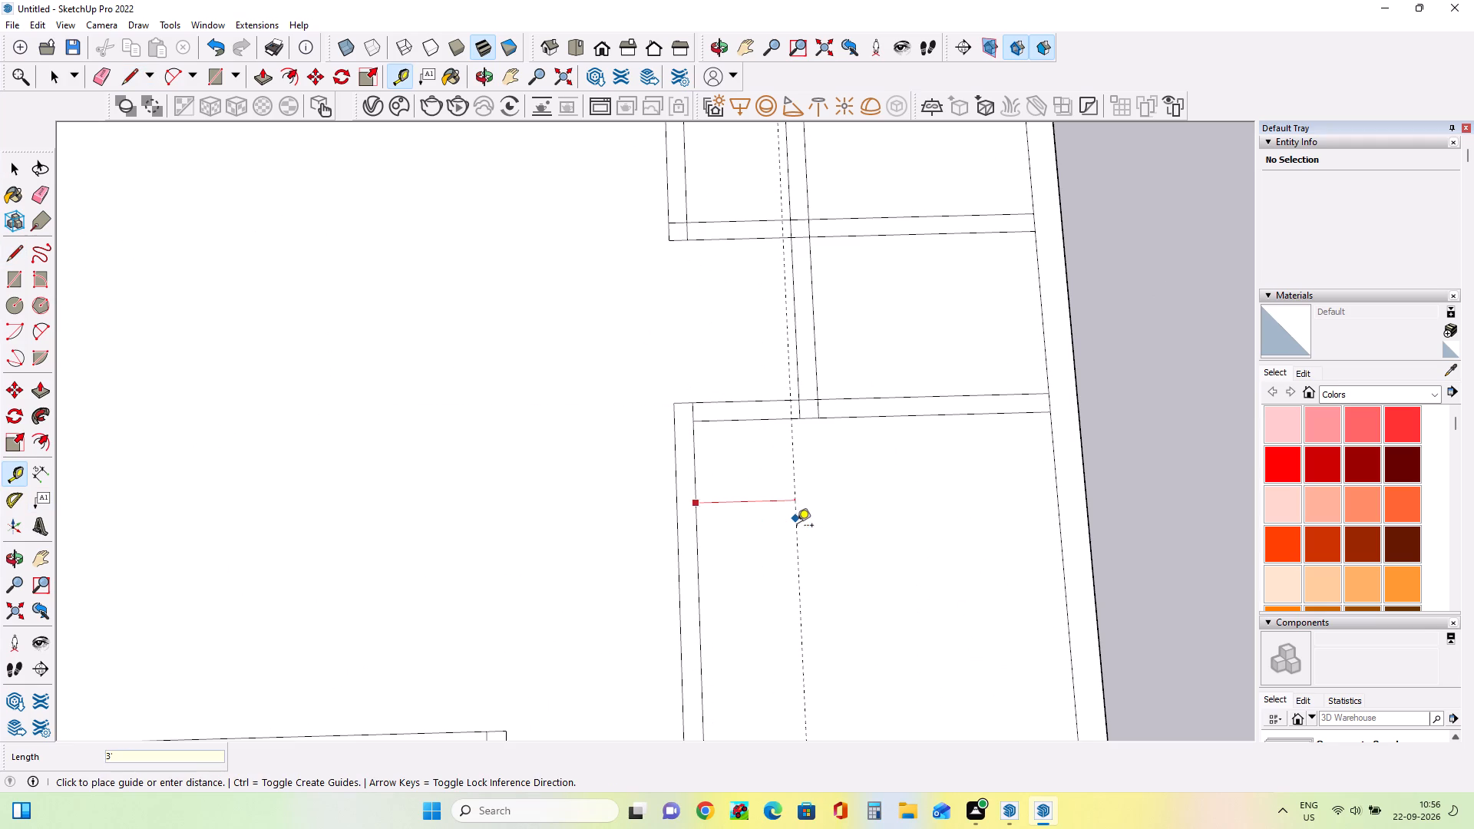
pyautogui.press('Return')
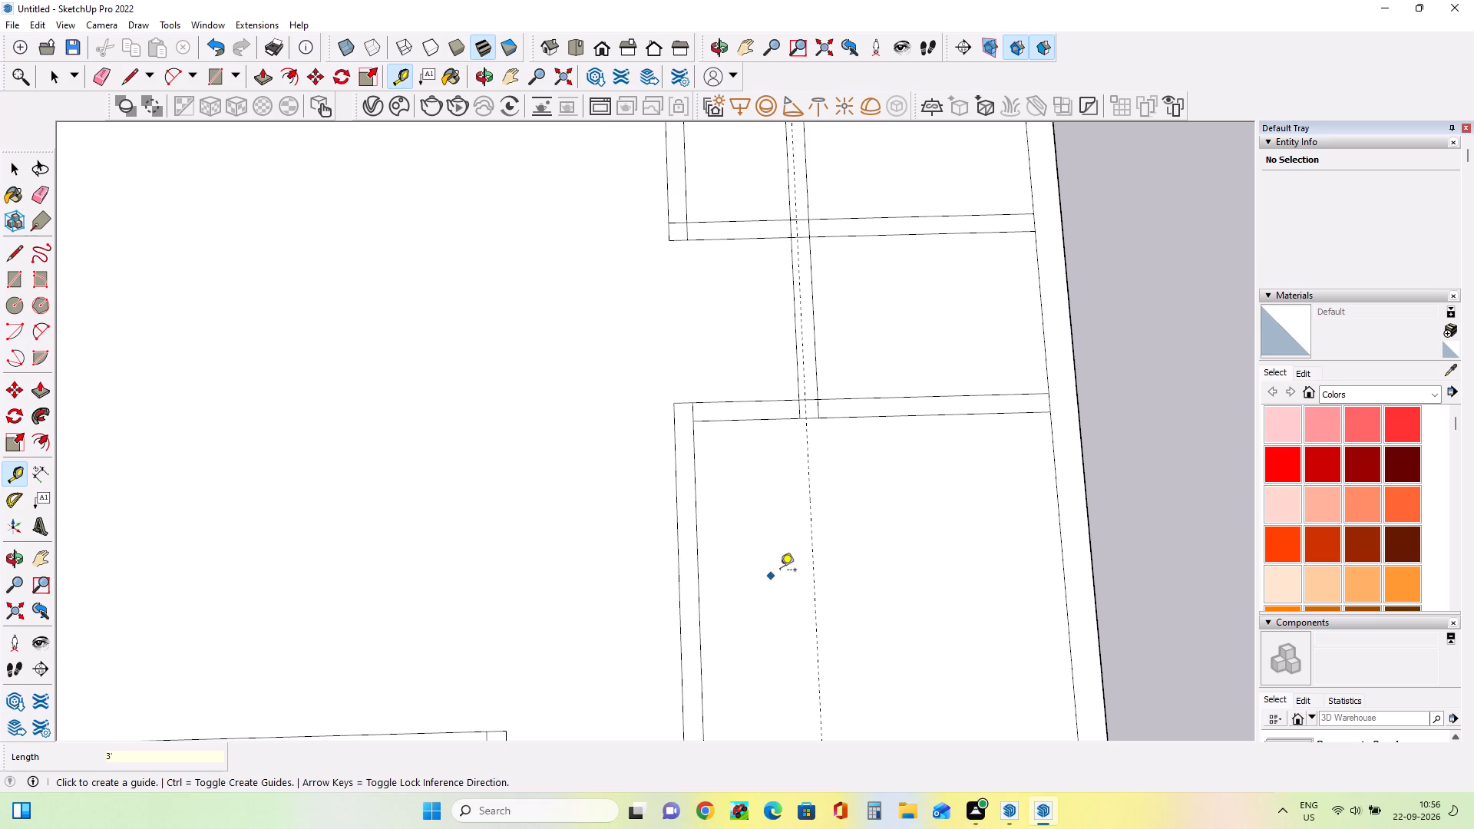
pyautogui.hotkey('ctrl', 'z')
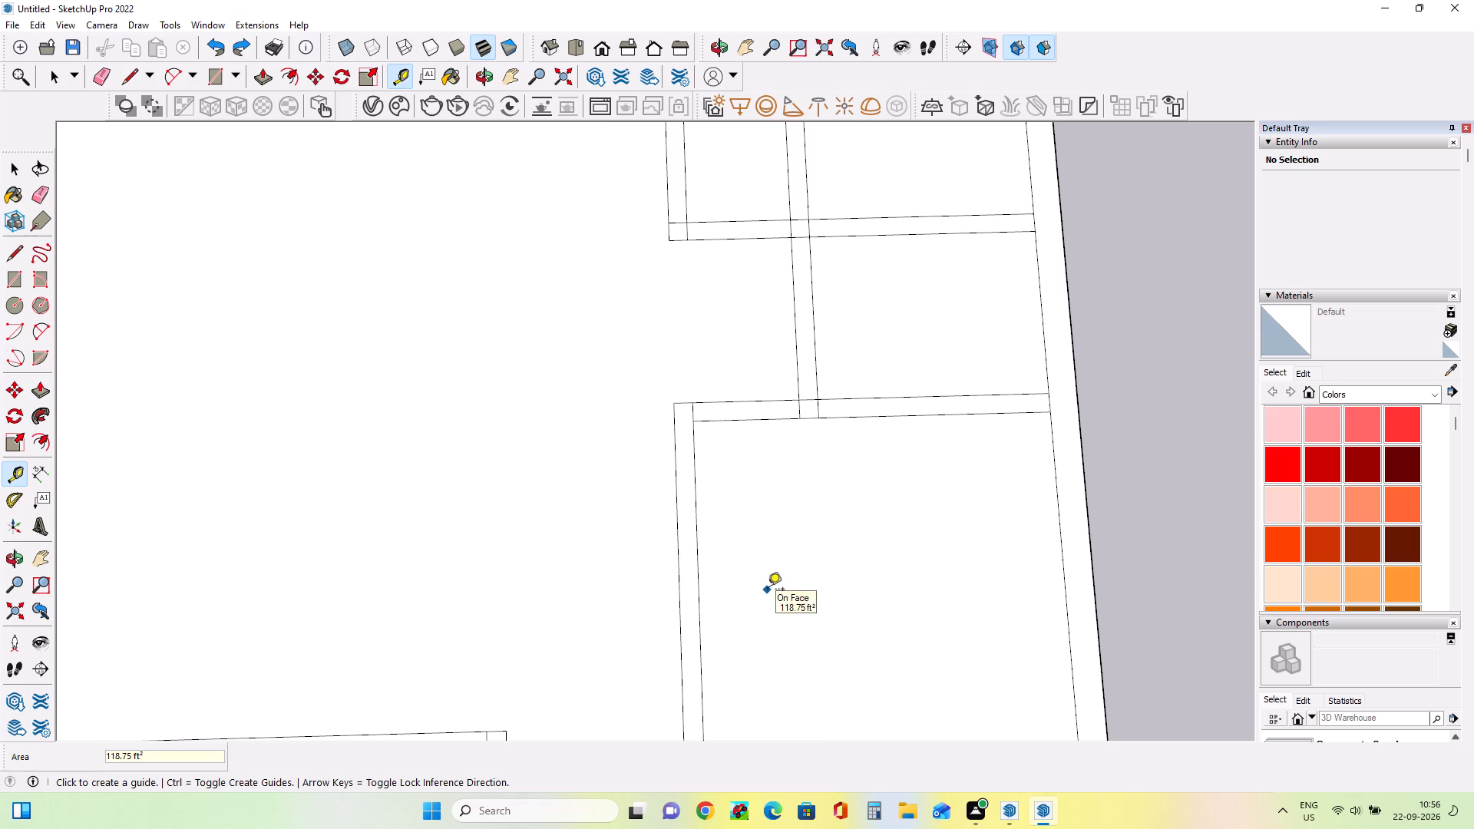
# Erase the two wall lines between the lower room's left wall and the small room's lower-left corner, opening the wall.
pyautogui.click(33, 193)
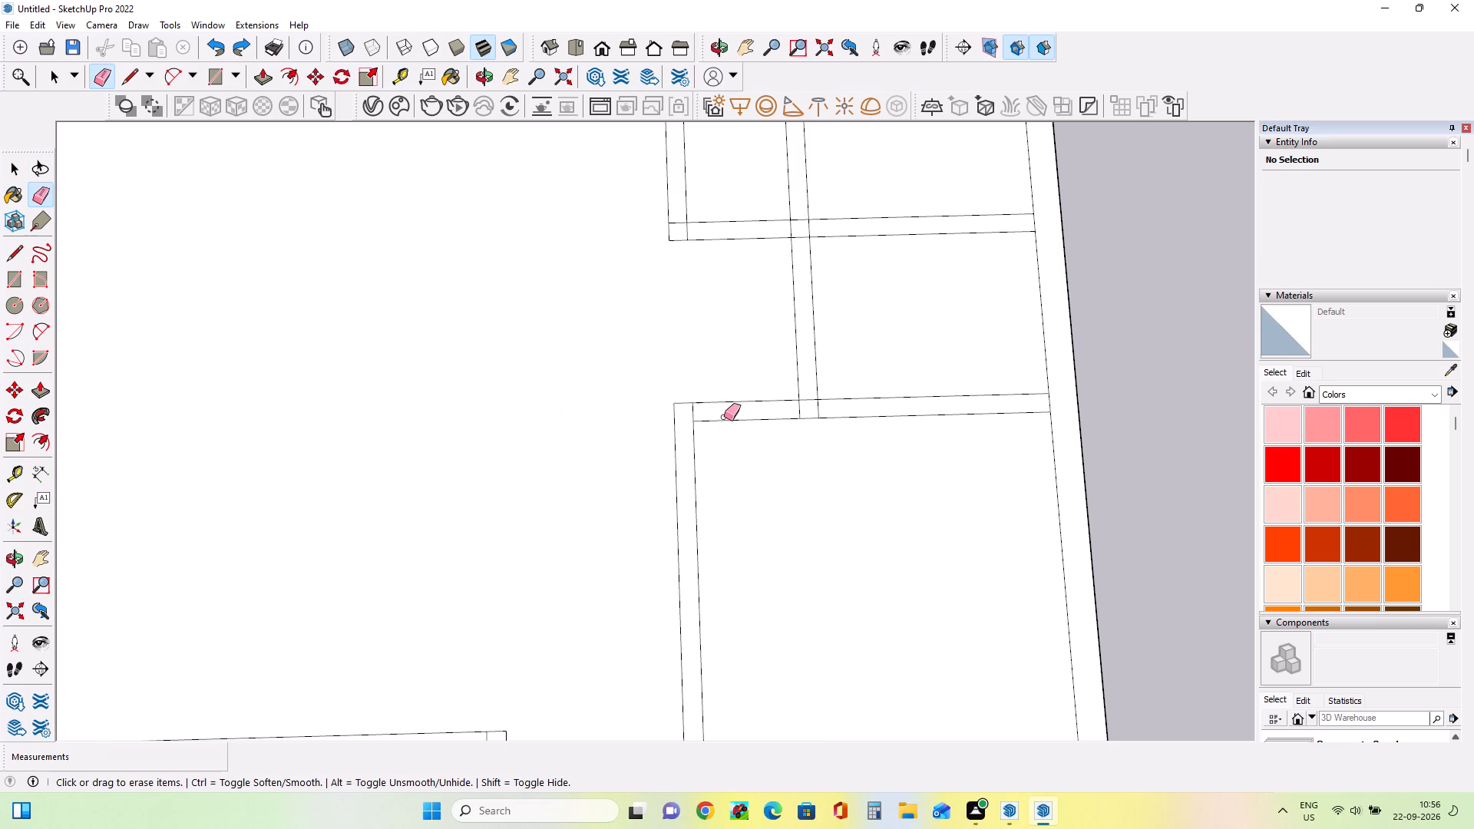
pyautogui.click(743, 405)
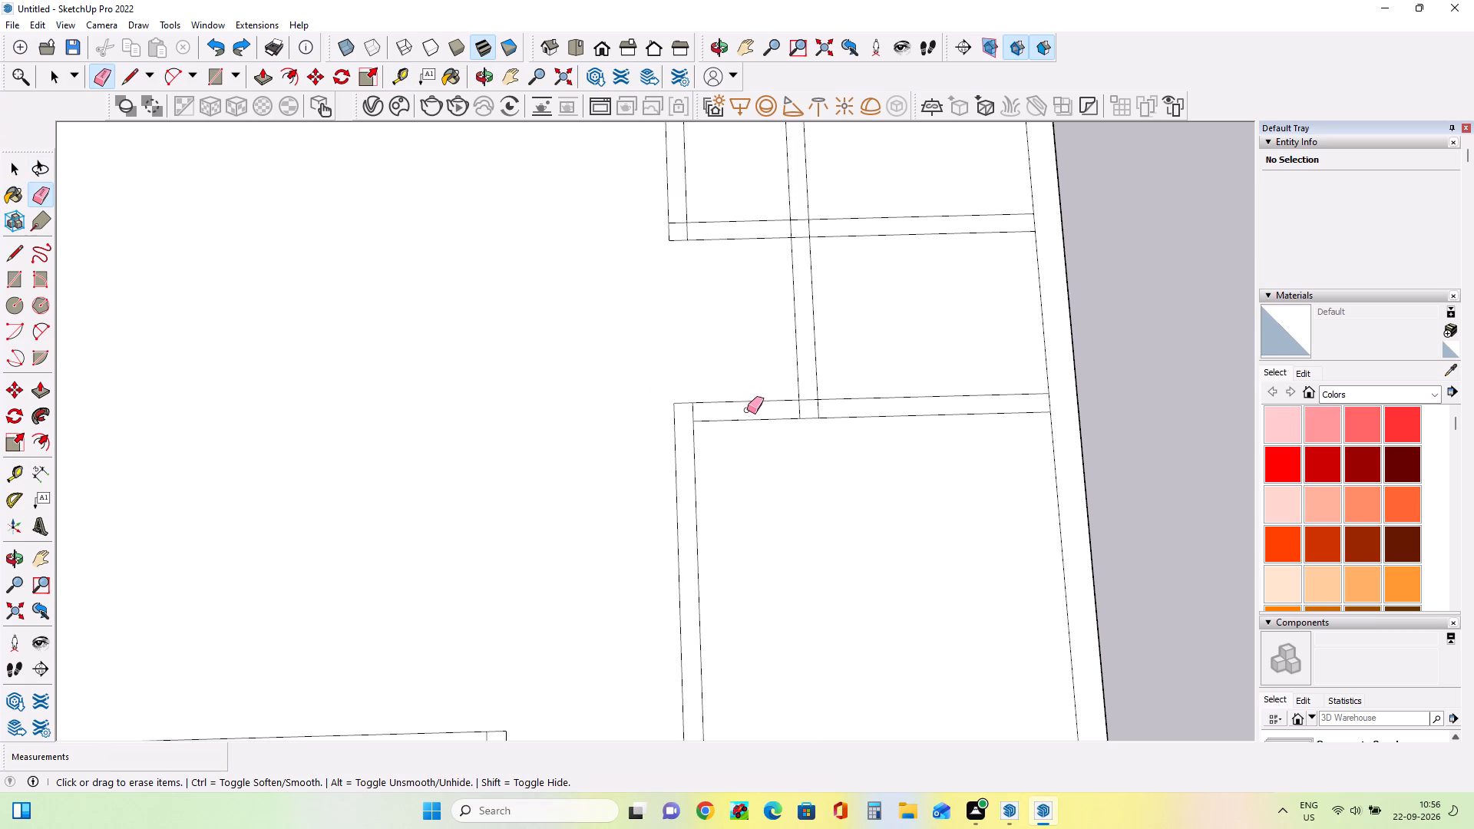
pyautogui.click(748, 404)
pyautogui.click(752, 401)
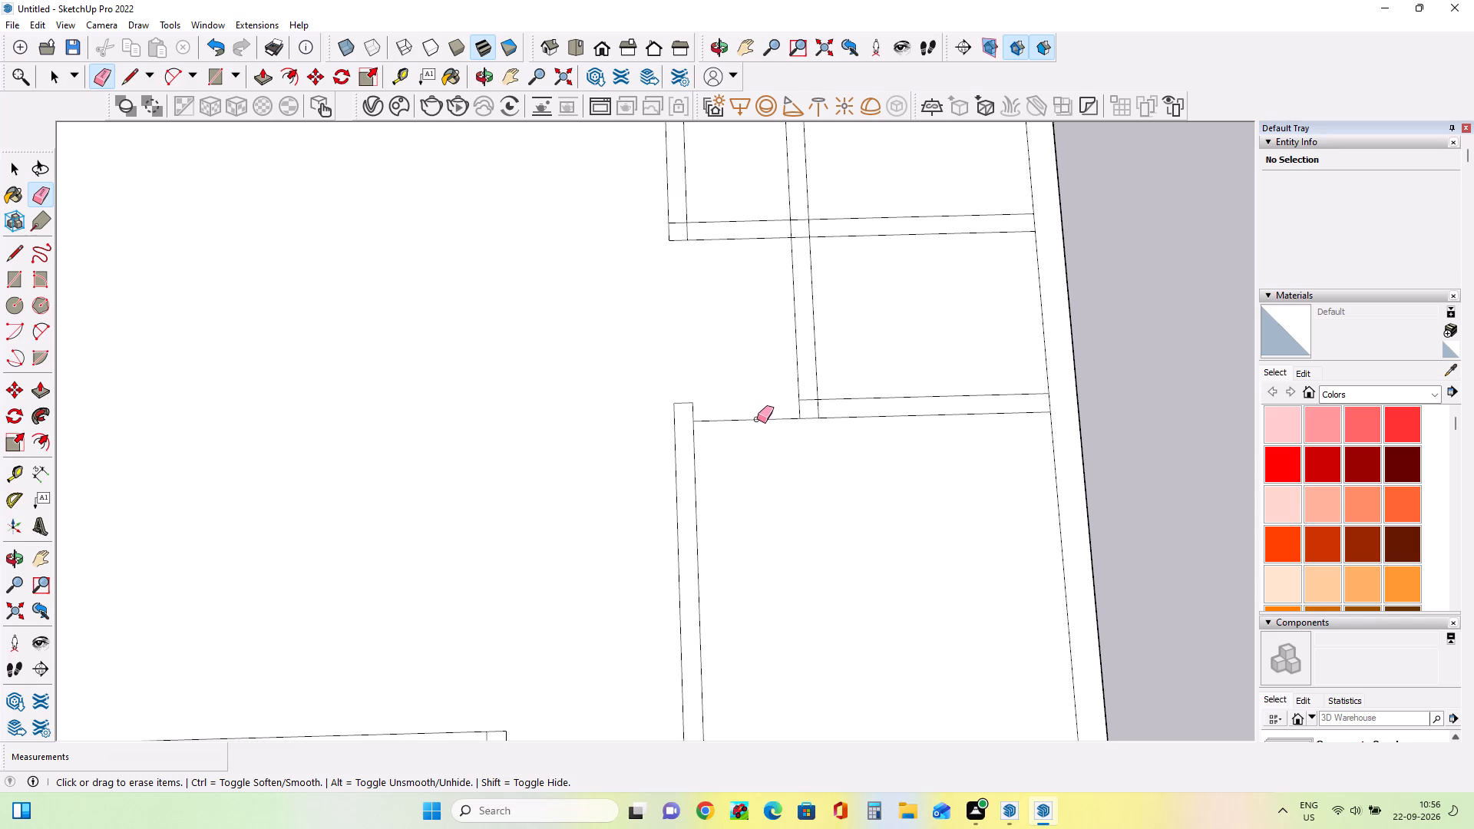
pyautogui.click(757, 421)
# Place a vertical guide 2'6" inside the small room from its left inner wall line.
pyautogui.scroll(-2, 757, 428)
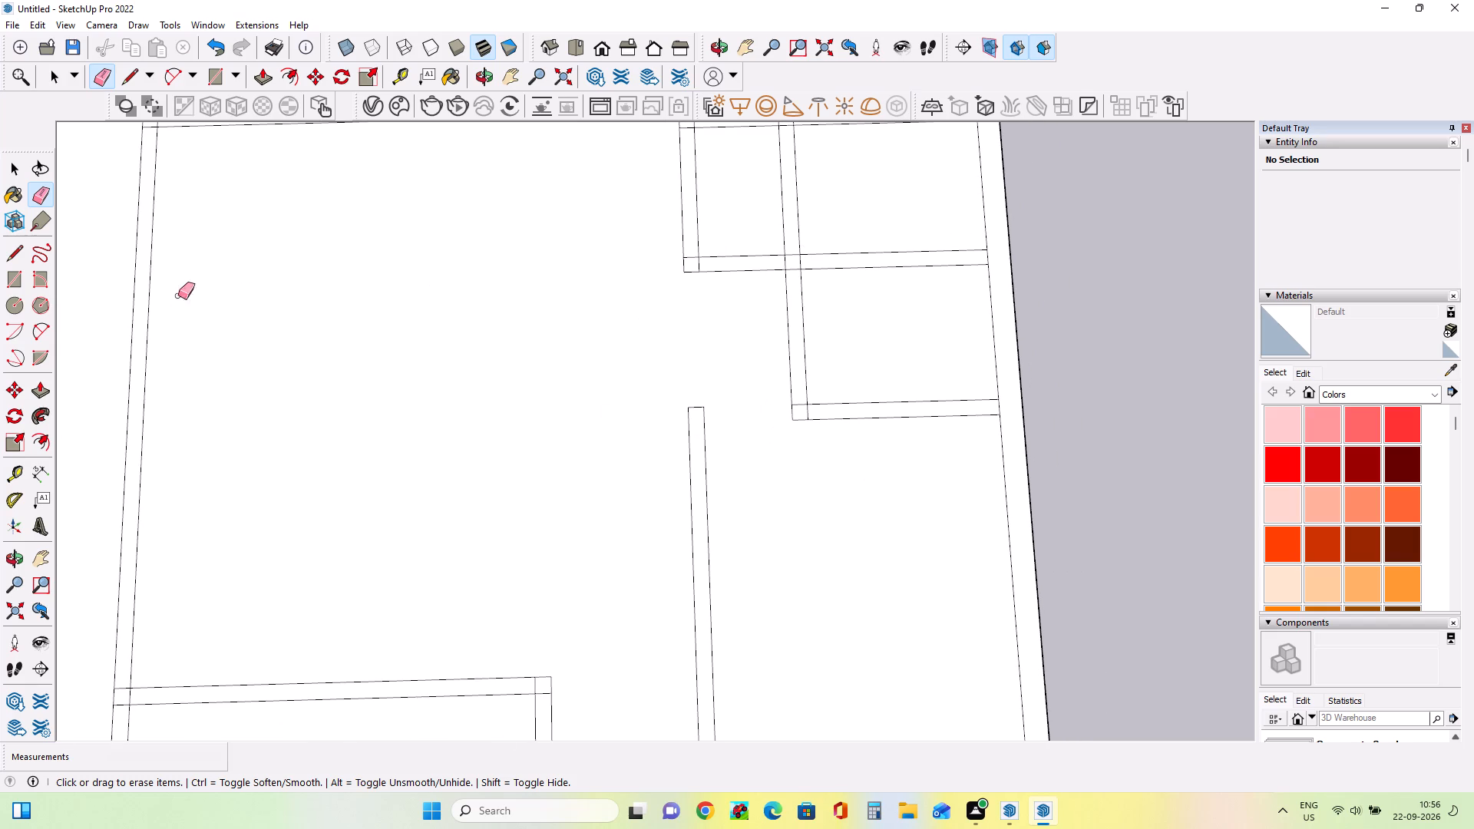
pyautogui.click(12, 477)
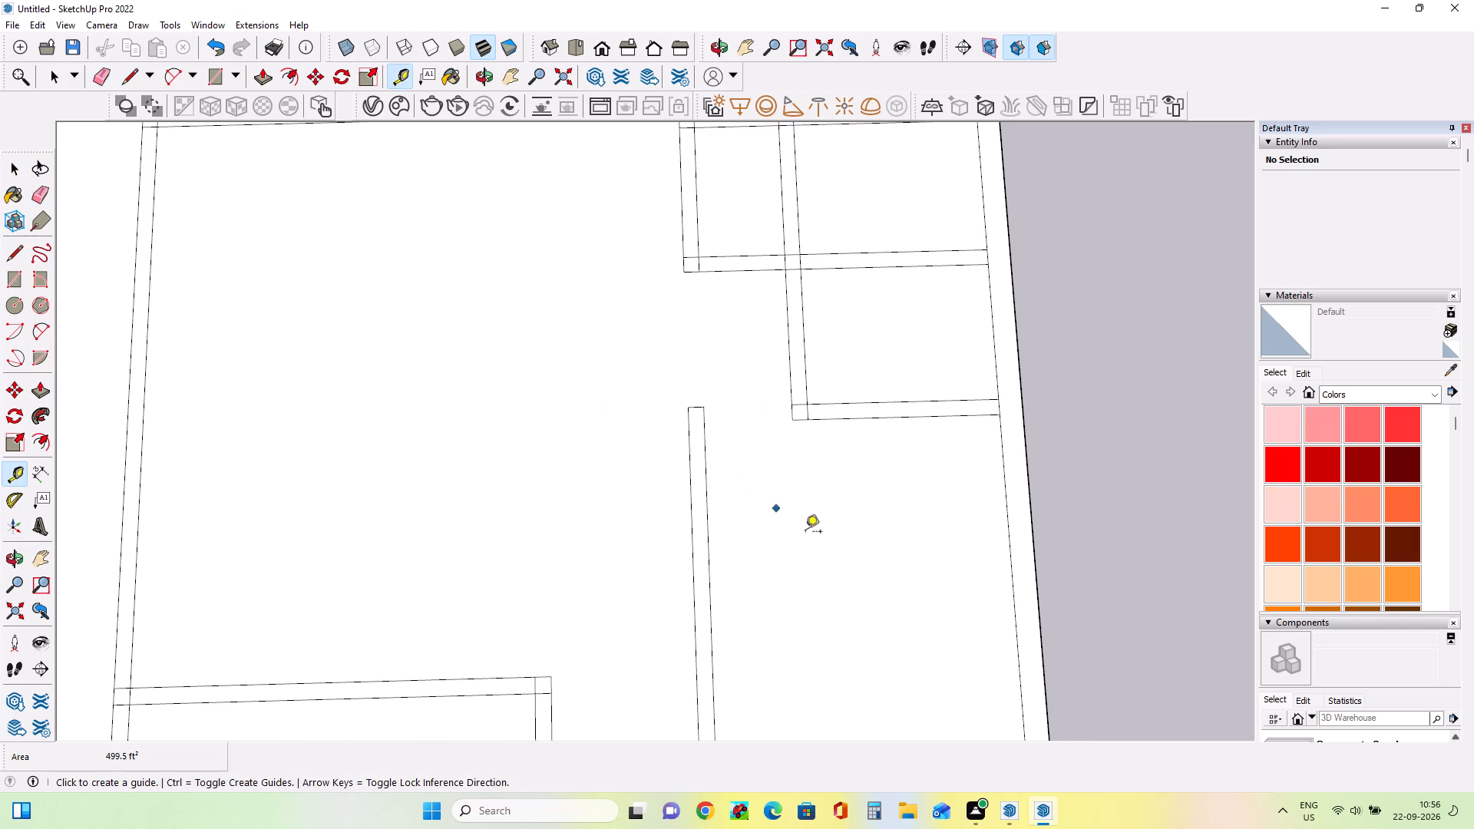
pyautogui.click(809, 373)
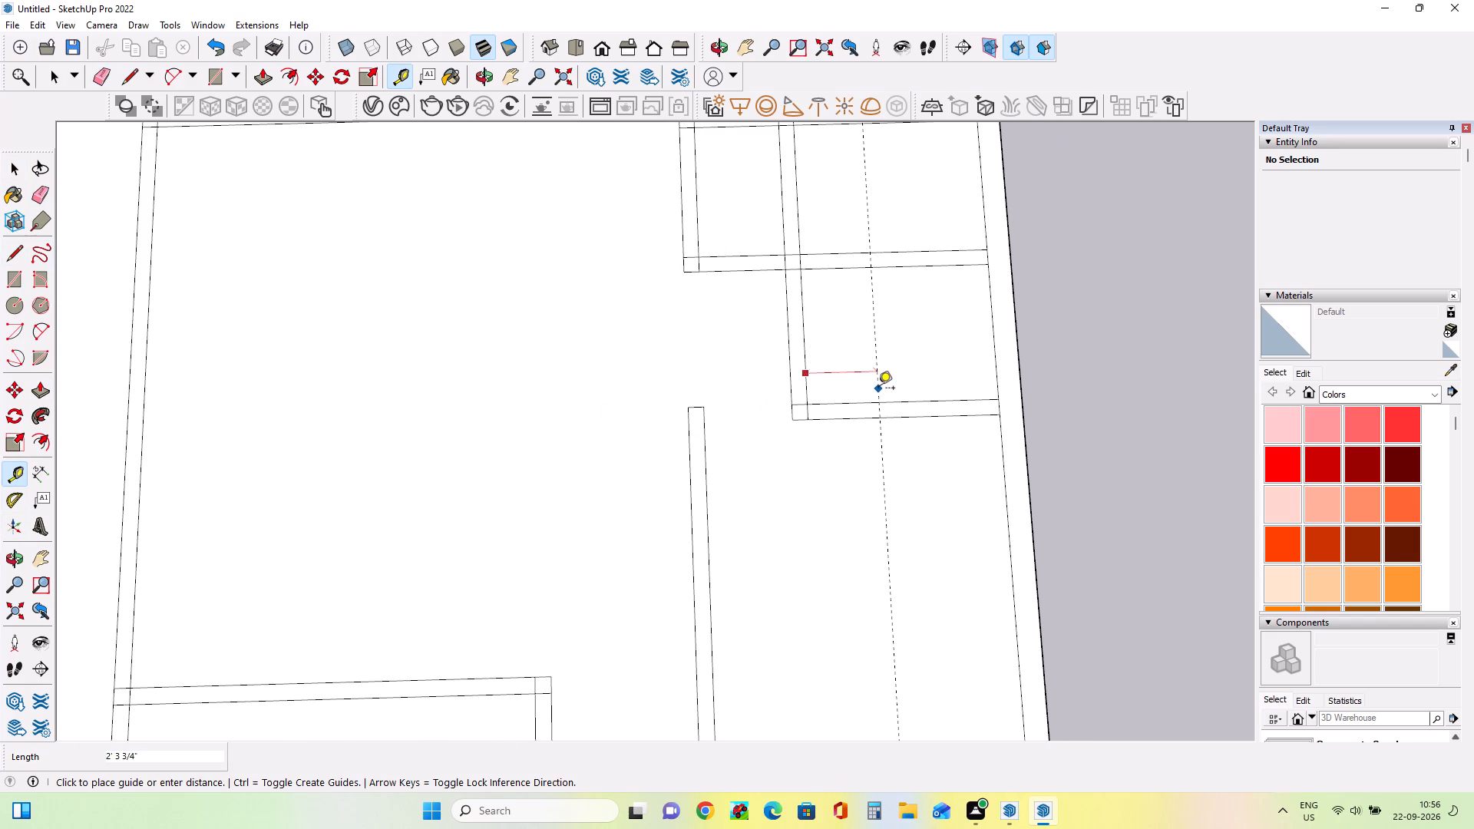
pyautogui.write("2'")
pyautogui.write('6"')
pyautogui.press('Return')
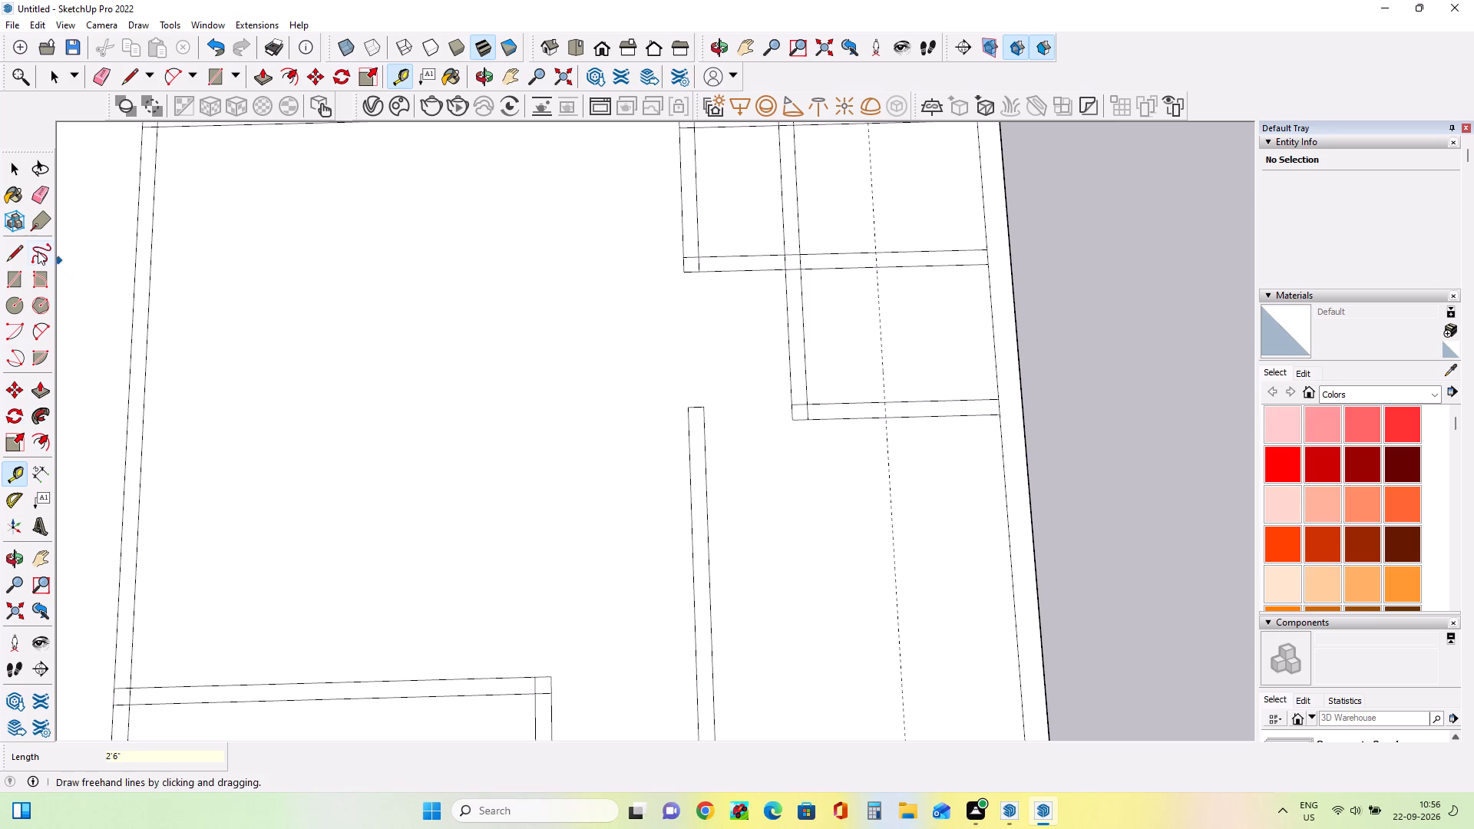
# Place a horizontal guide 2'6" above the upper line of the partition between the two small stacked rooms.
pyautogui.moveTo(883, 306); pyautogui.dragTo(893, 349, button='middle')
pyautogui.scroll(-5, 893, 349)
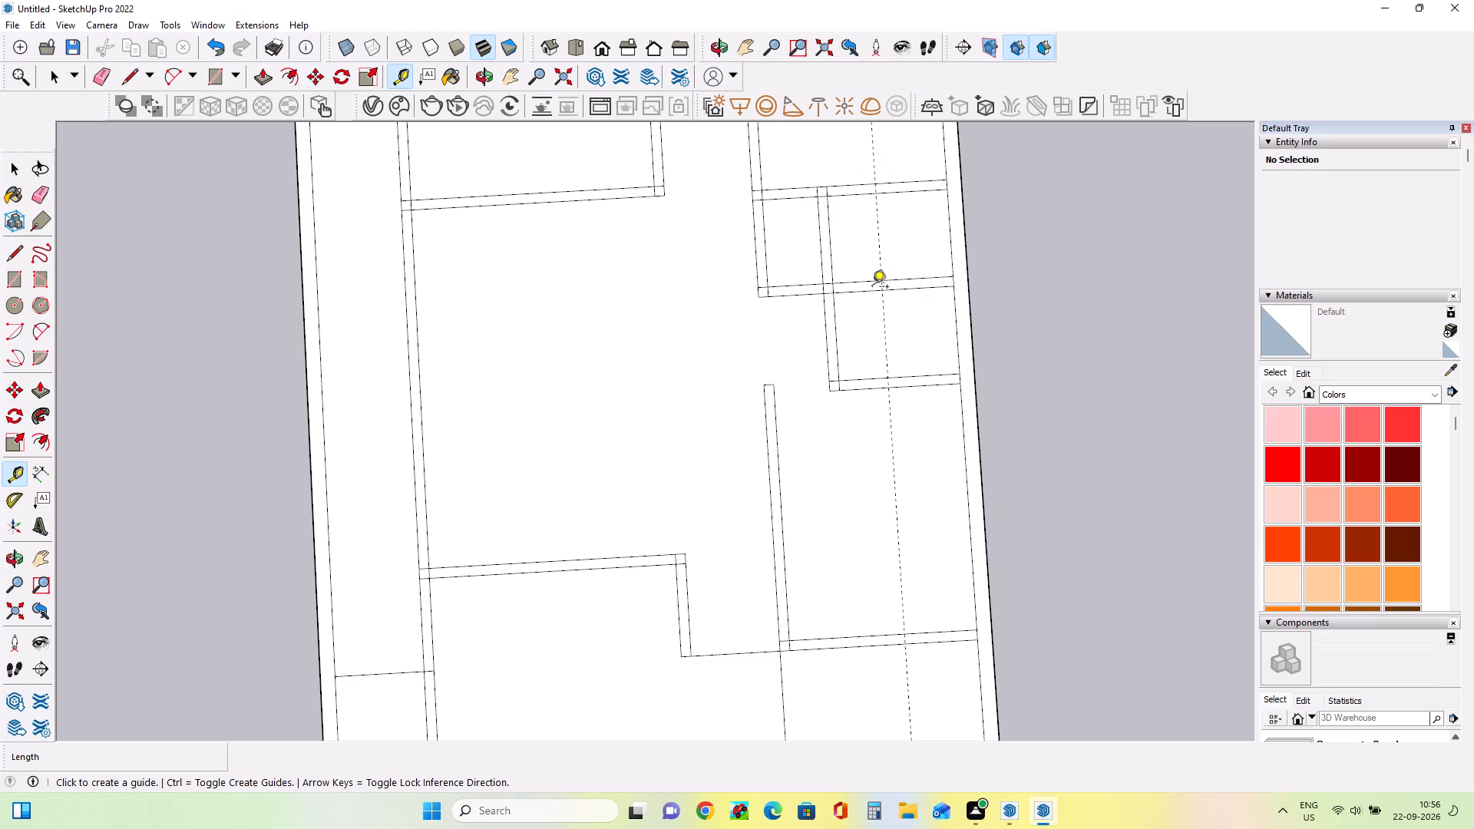
pyautogui.click(812, 284)
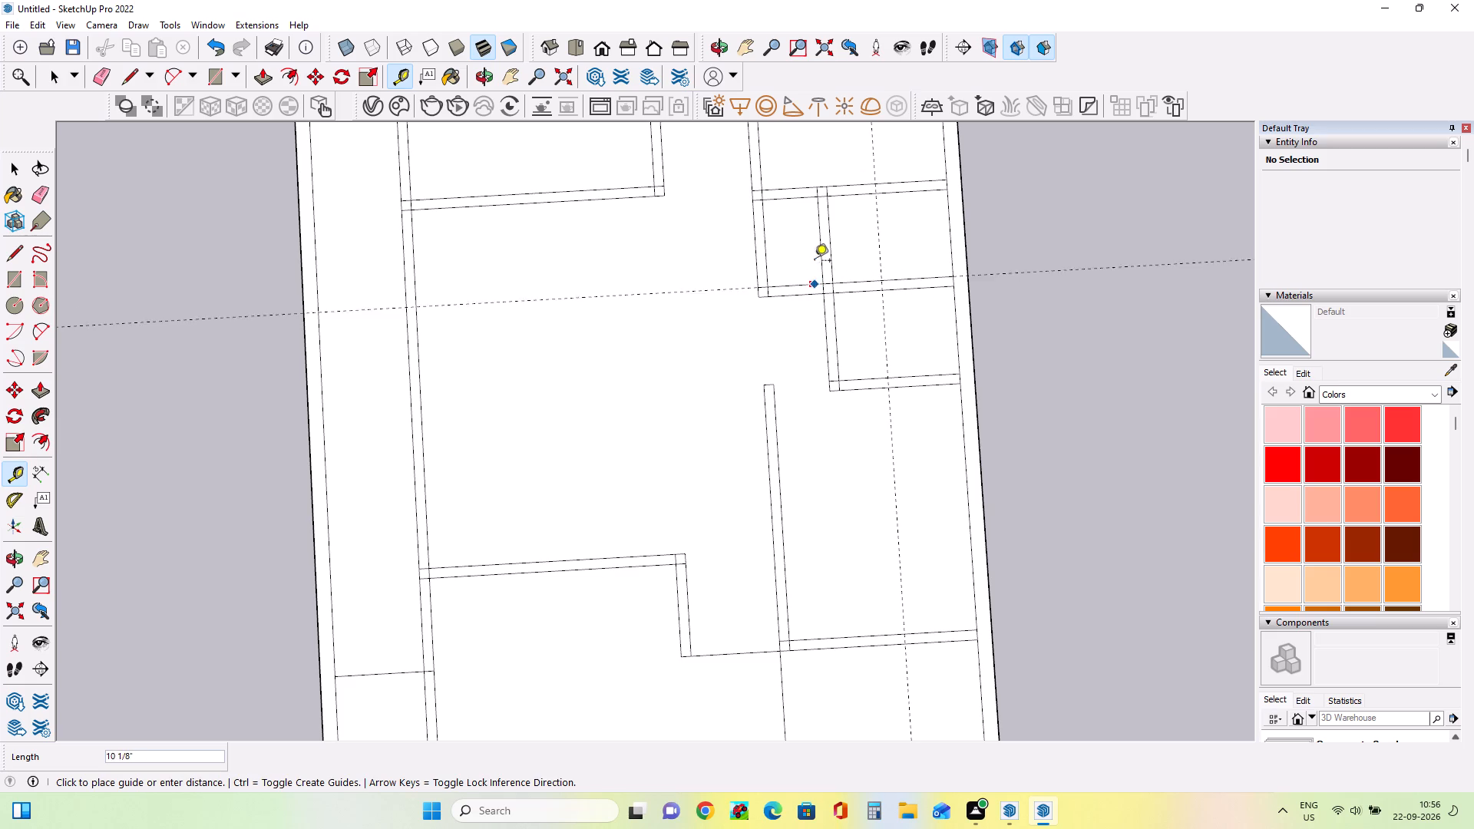
pyautogui.write('2\'6"')
pyautogui.press('Return')
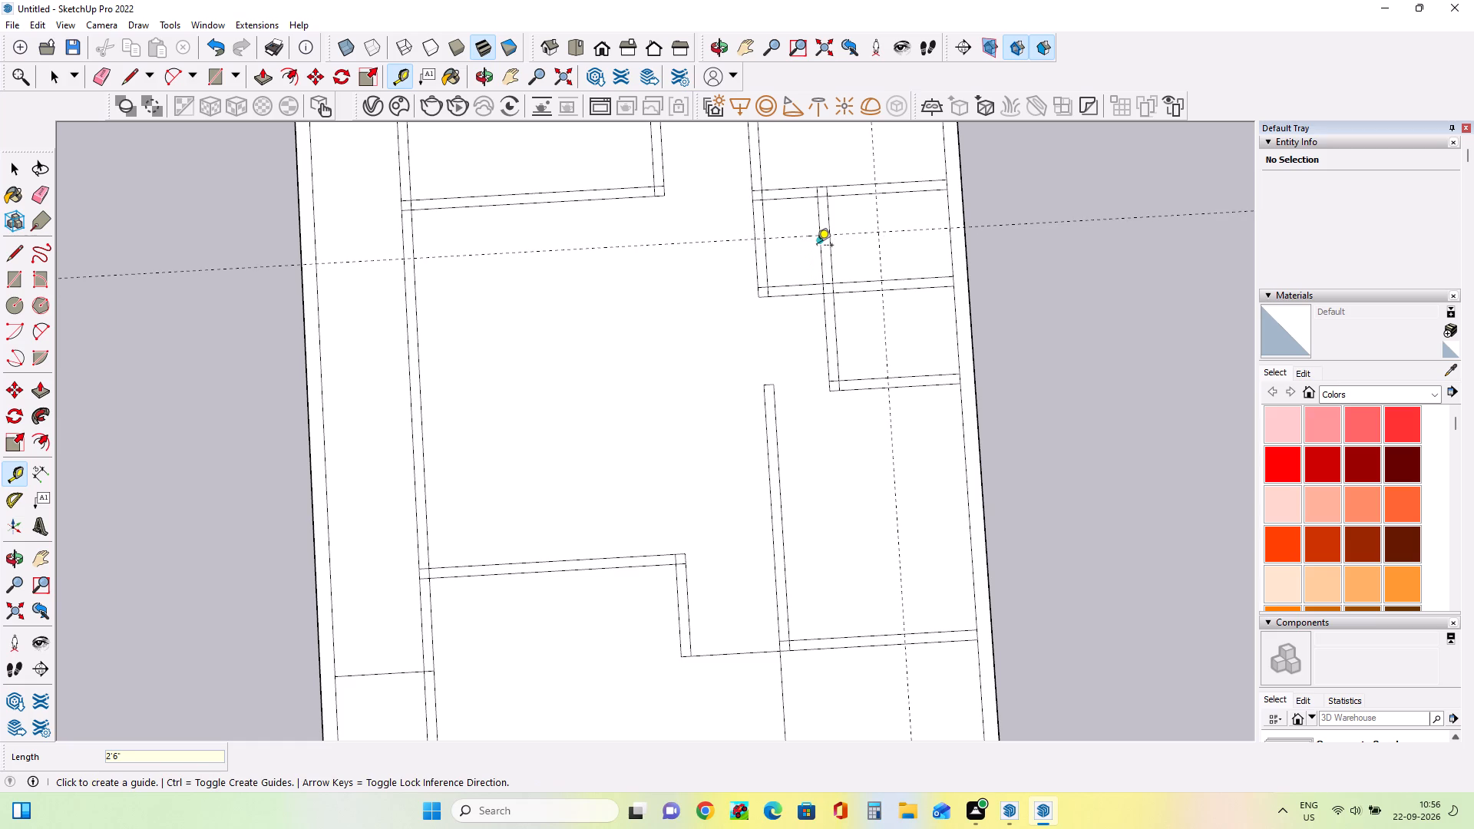
# Draw short 6" lines across the small rooms' left wall and lower wall where the guides cross them.
pyautogui.click(12, 255)
pyautogui.scroll(4, 814, 267)
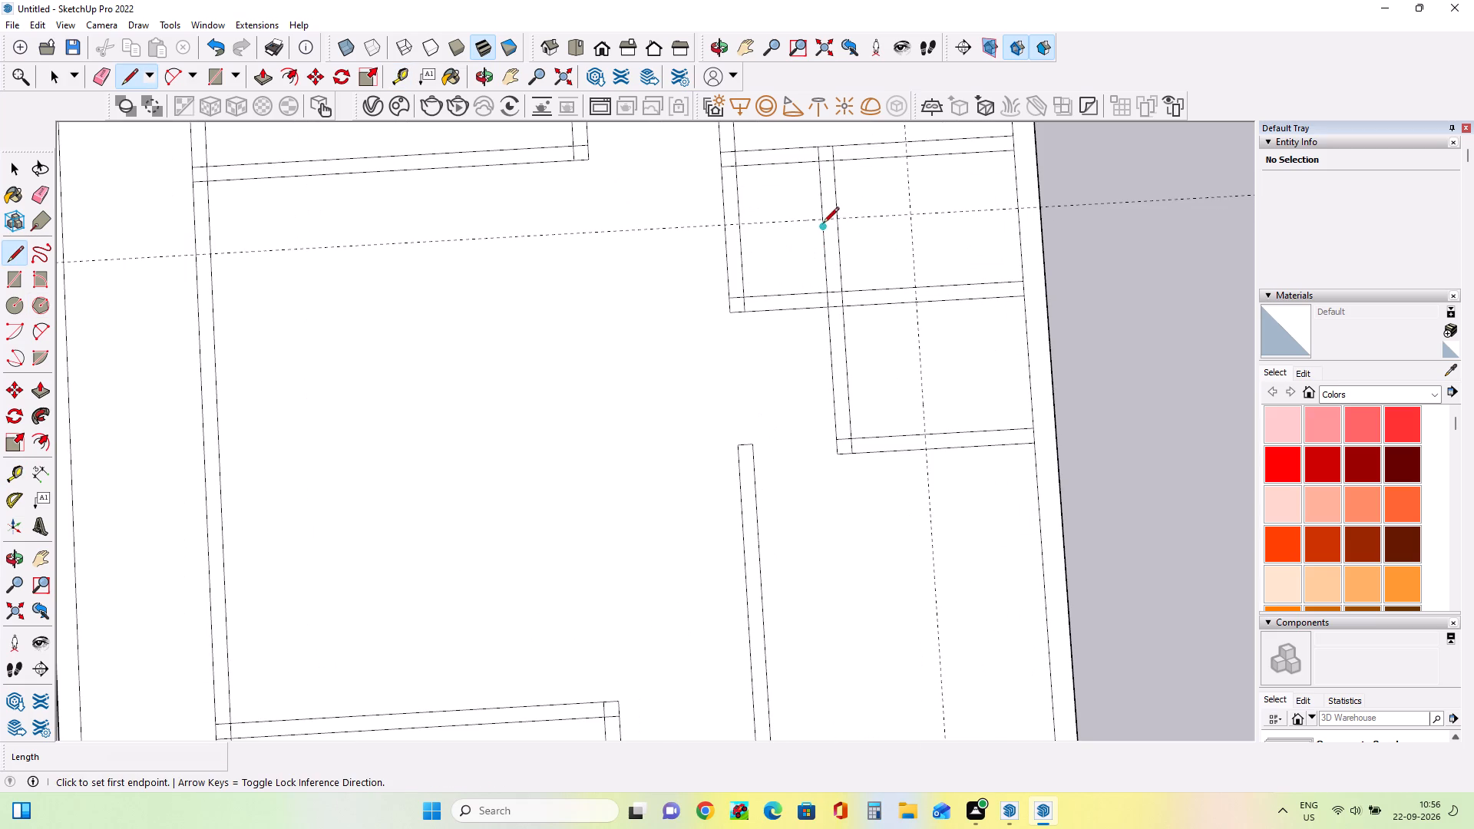
pyautogui.click(824, 220)
pyautogui.click(836, 219)
pyautogui.click(927, 435)
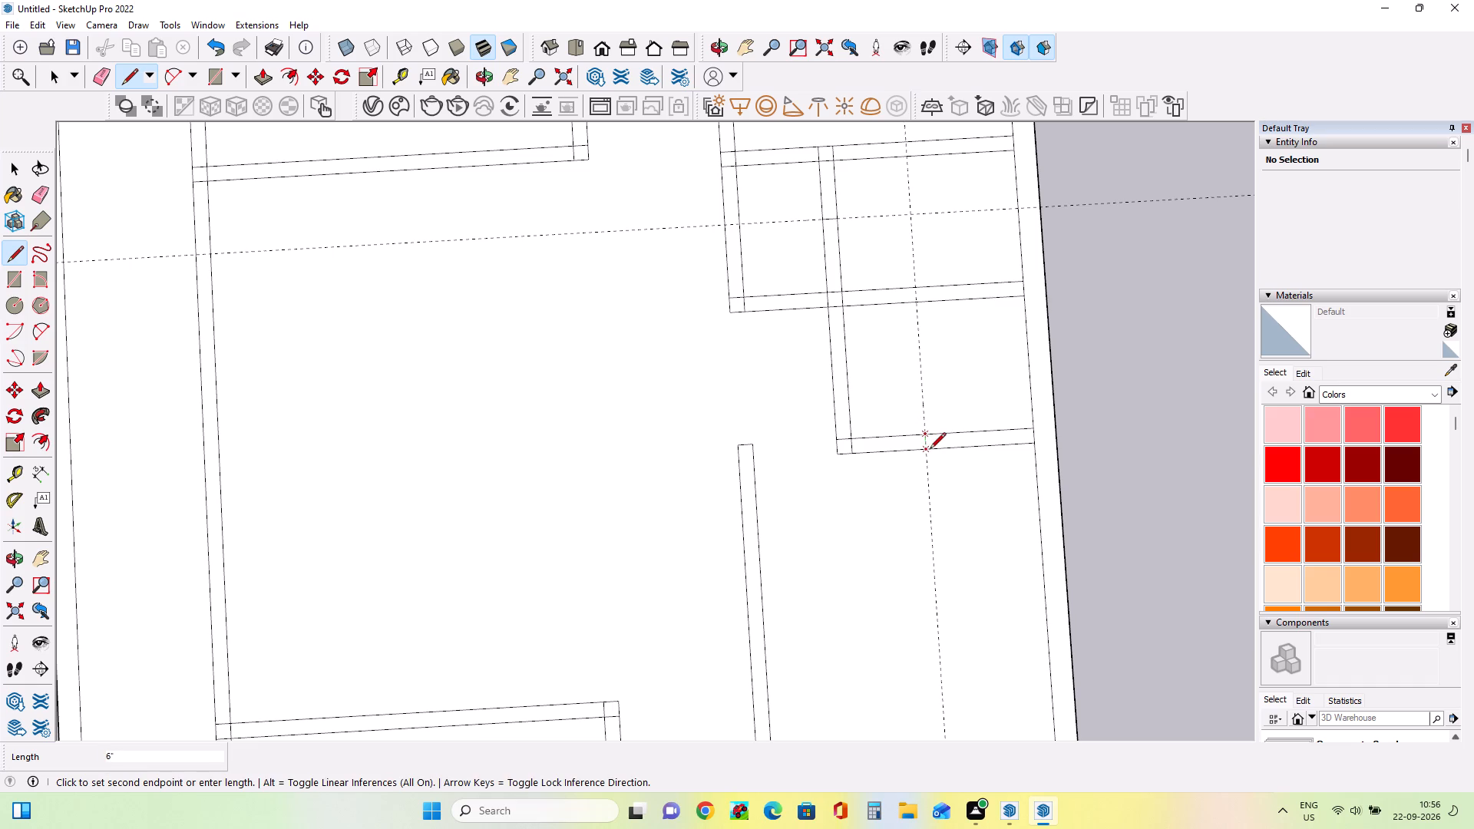
pyautogui.click(930, 450)
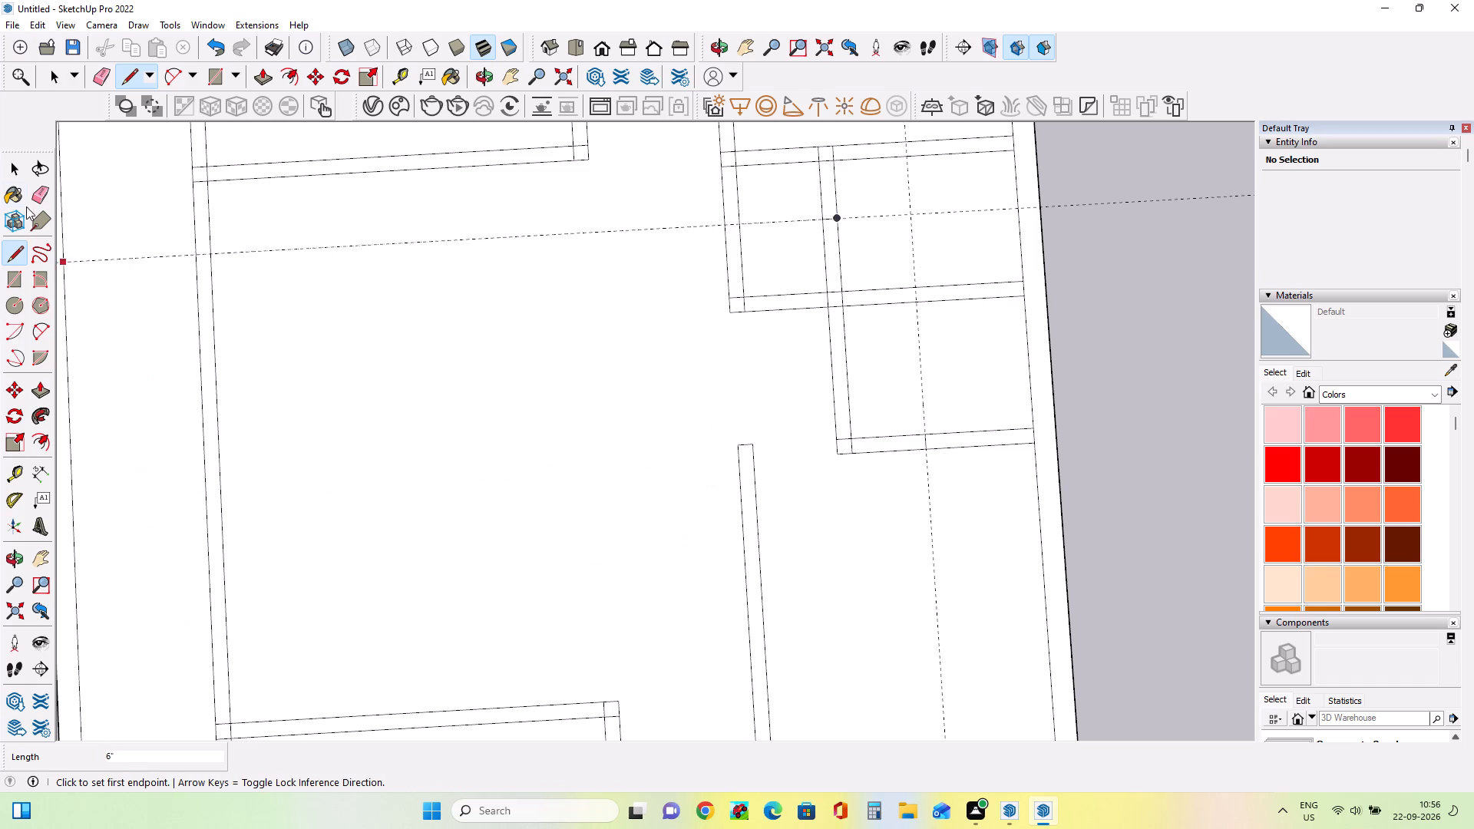
# Erase the double wall lines enclosing the narrow compartment beside the small rooms, along its left and lower sides.
pyautogui.click(38, 200)
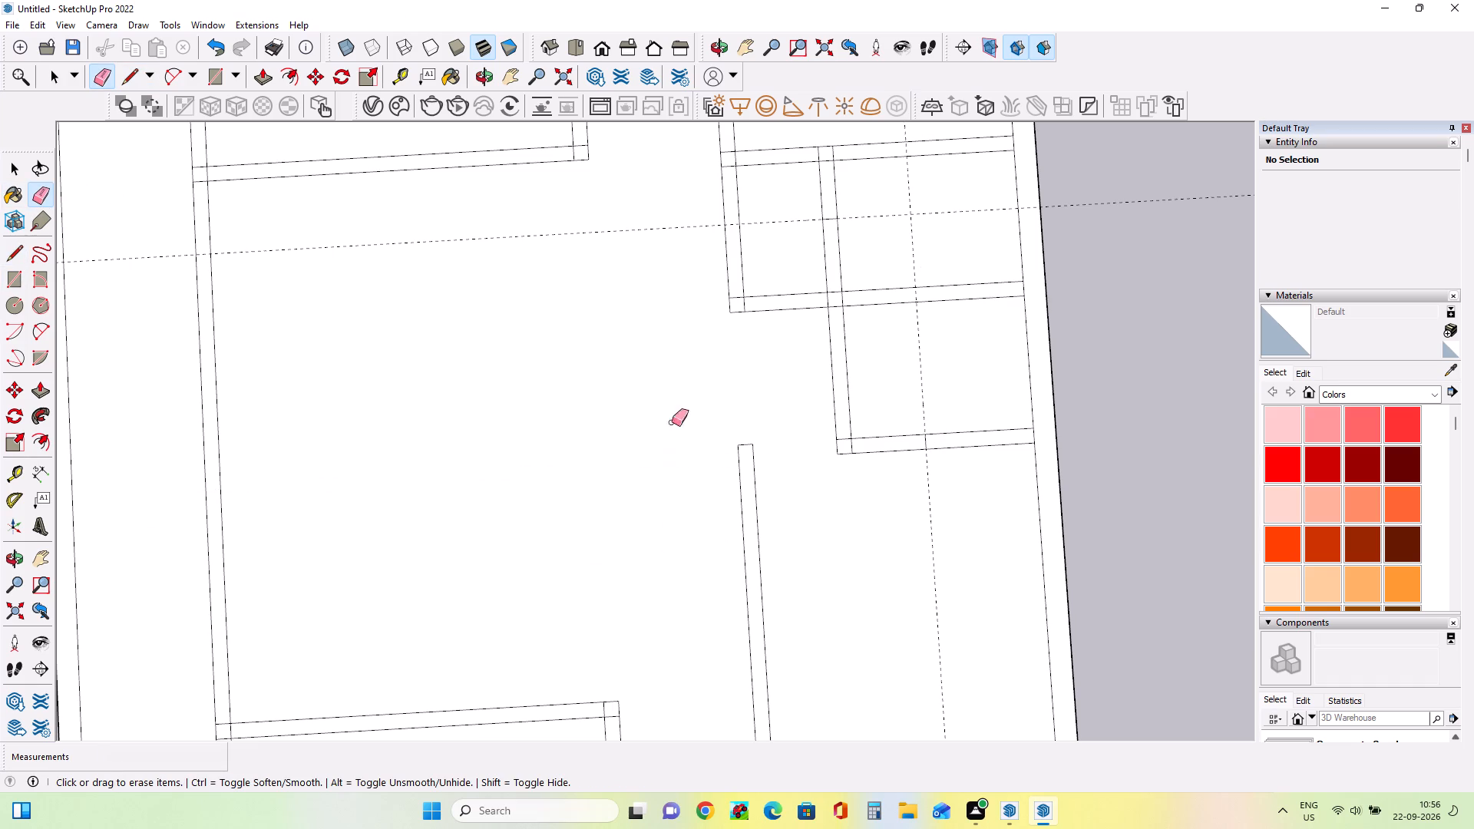
pyautogui.click(739, 205)
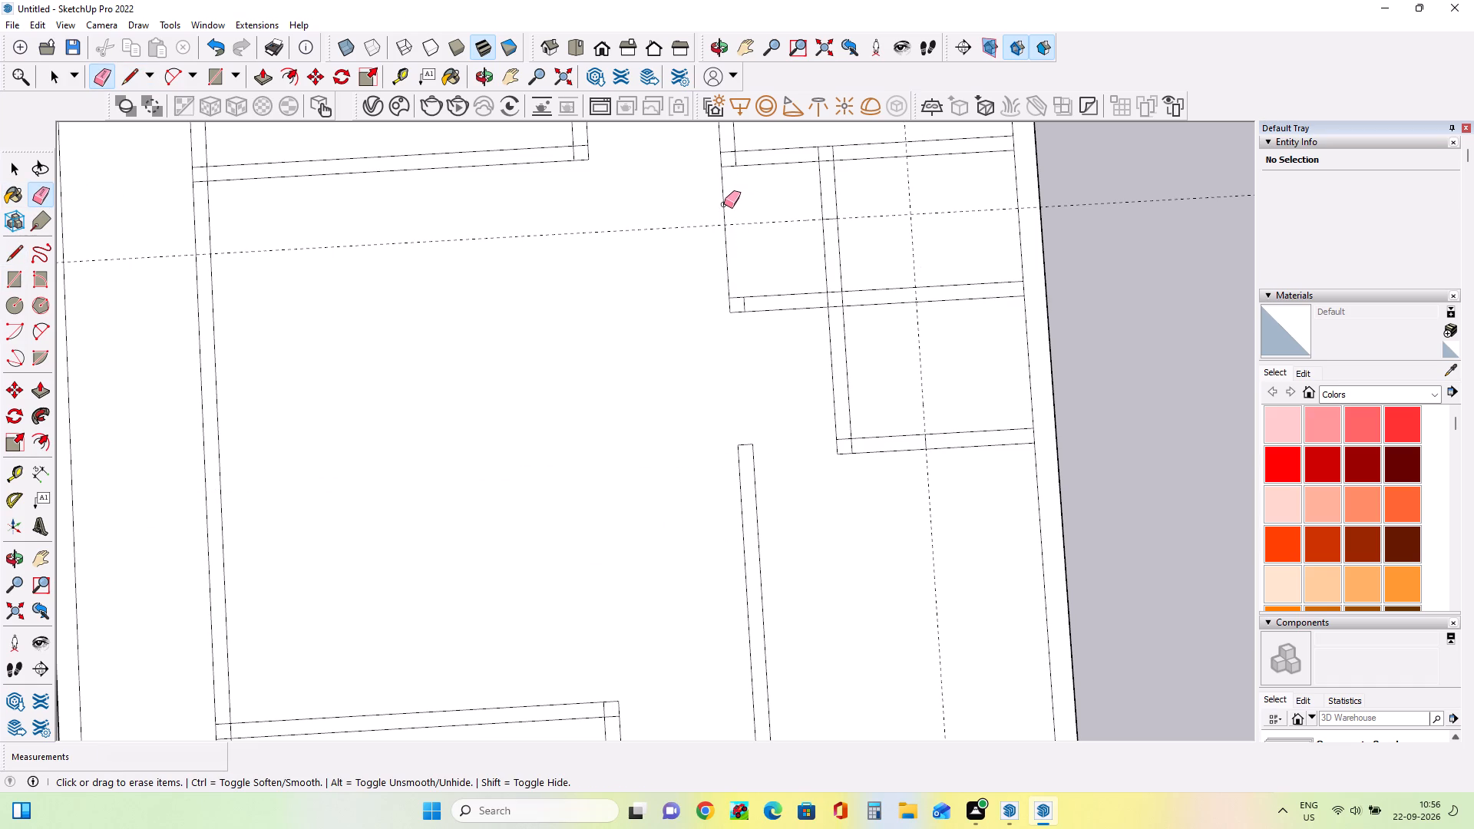
pyautogui.click(724, 204)
pyautogui.click(791, 296)
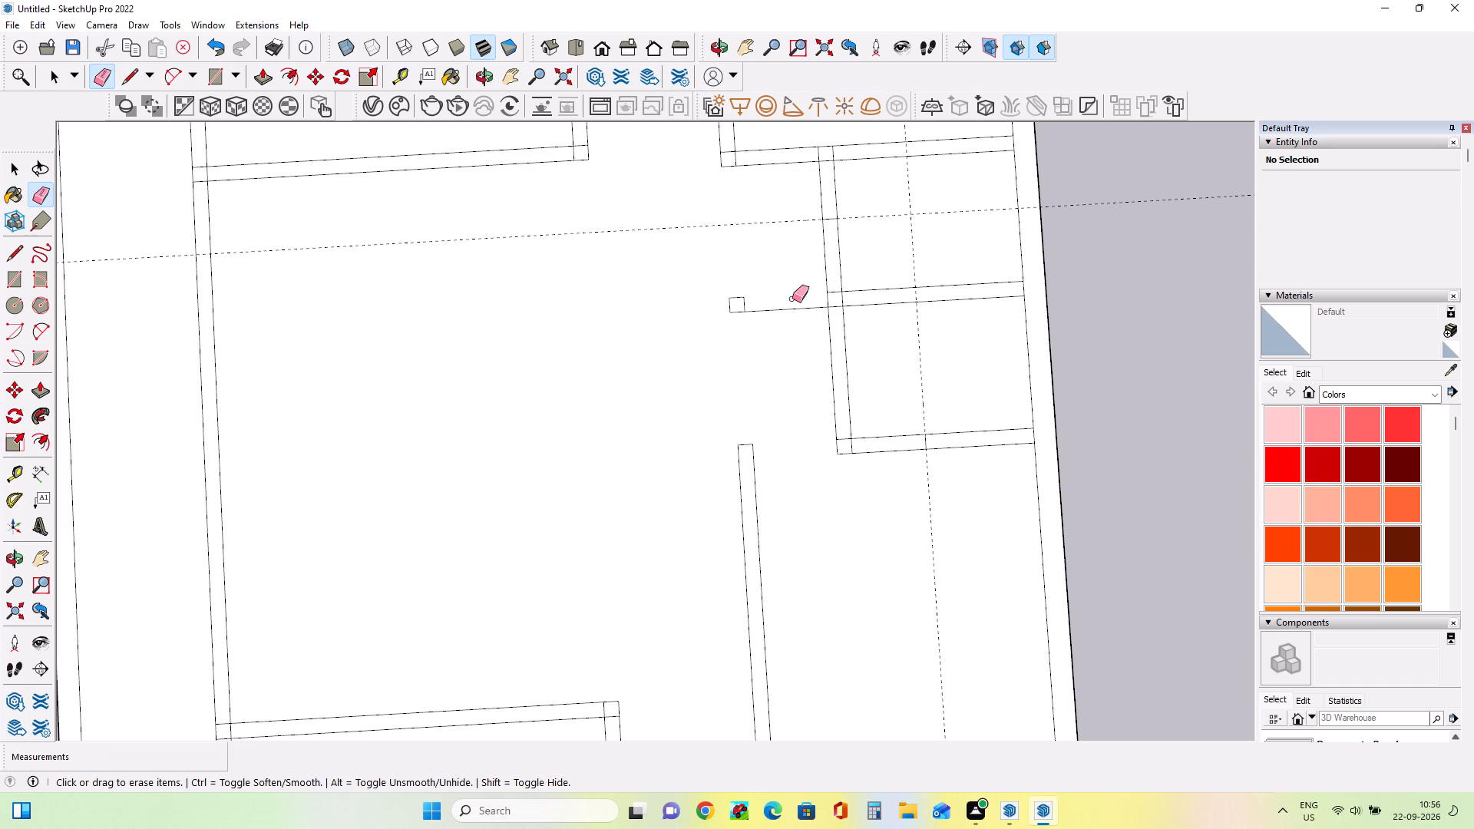
pyautogui.click(794, 312)
pyautogui.click(795, 310)
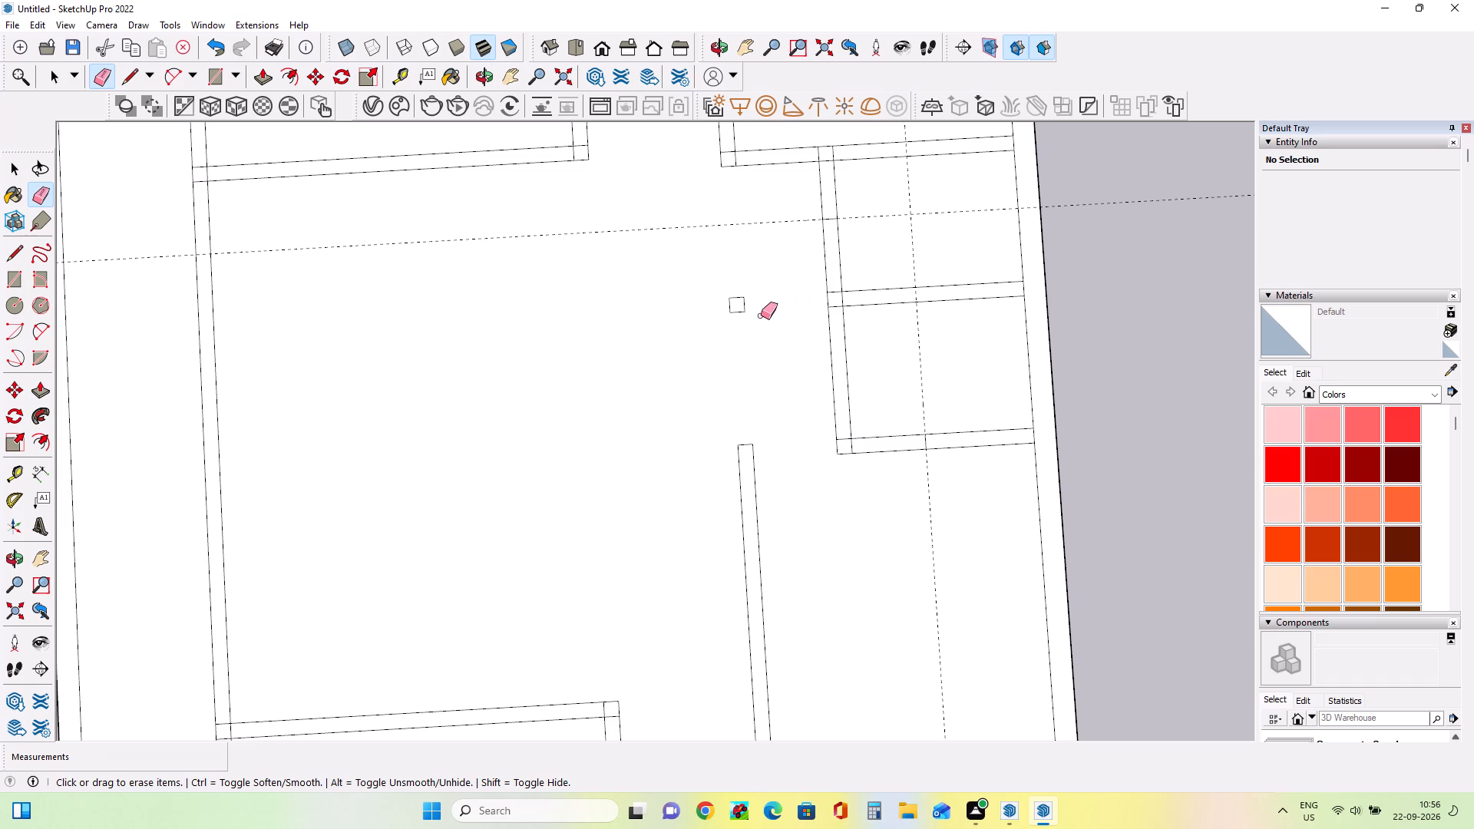
# Erase the leftover square at the removed compartment's lower-left wall corner.
pyautogui.click(742, 301)
pyautogui.click(748, 301)
pyautogui.click(743, 309)
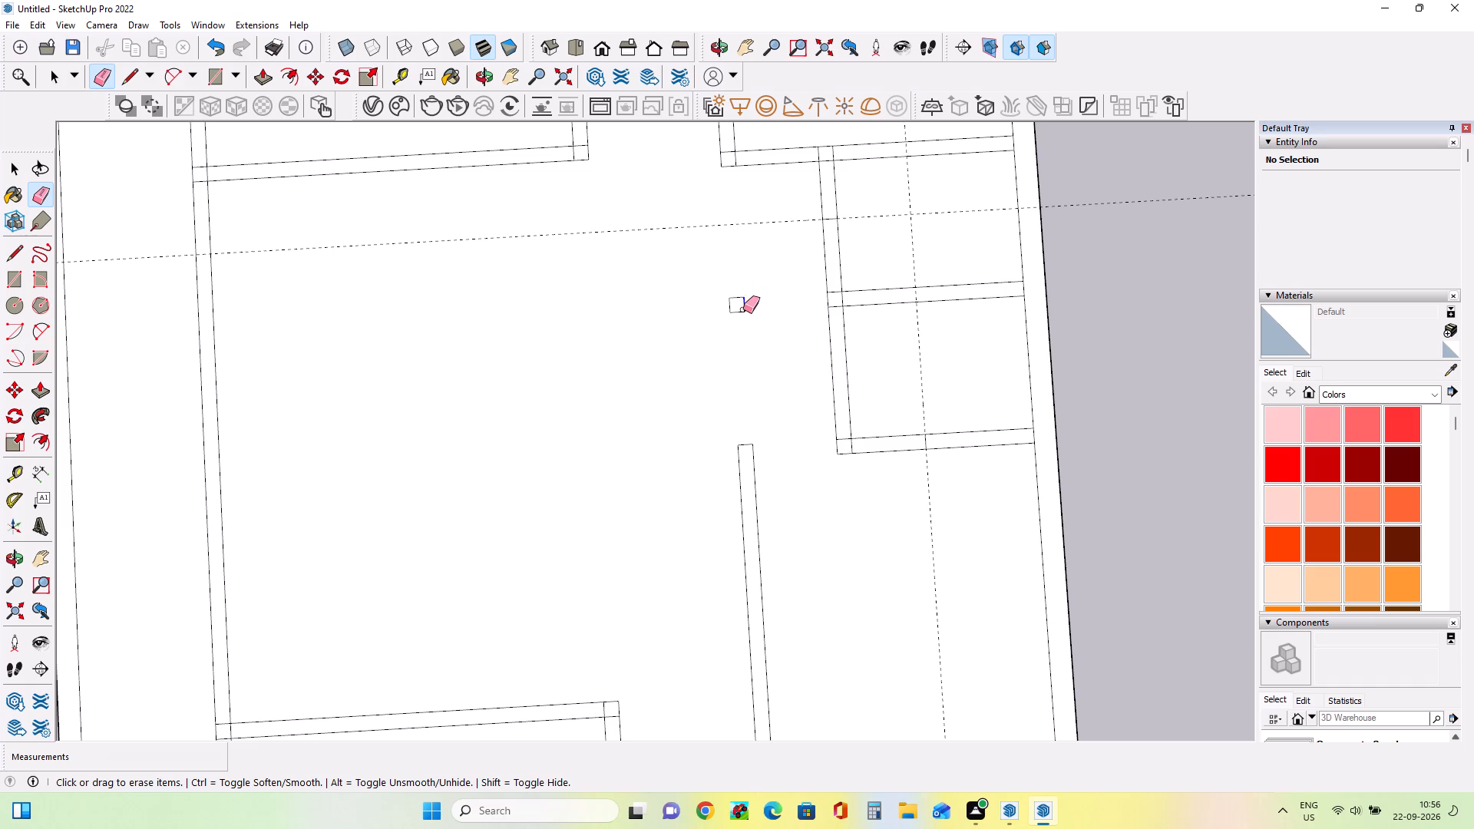
pyautogui.scroll(4, 743, 306)
pyautogui.click(747, 294)
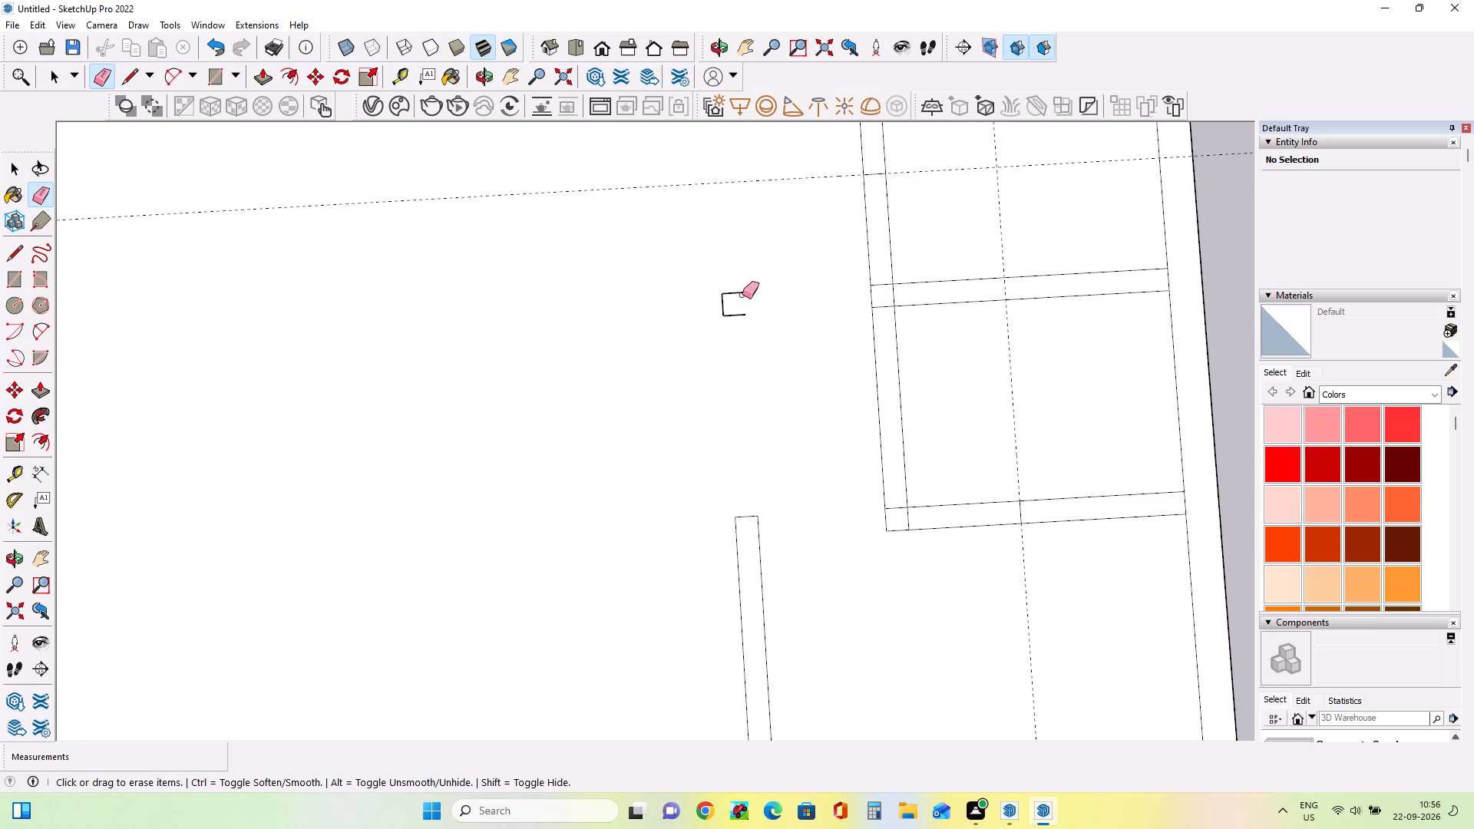
pyautogui.click(739, 293)
pyautogui.click(723, 306)
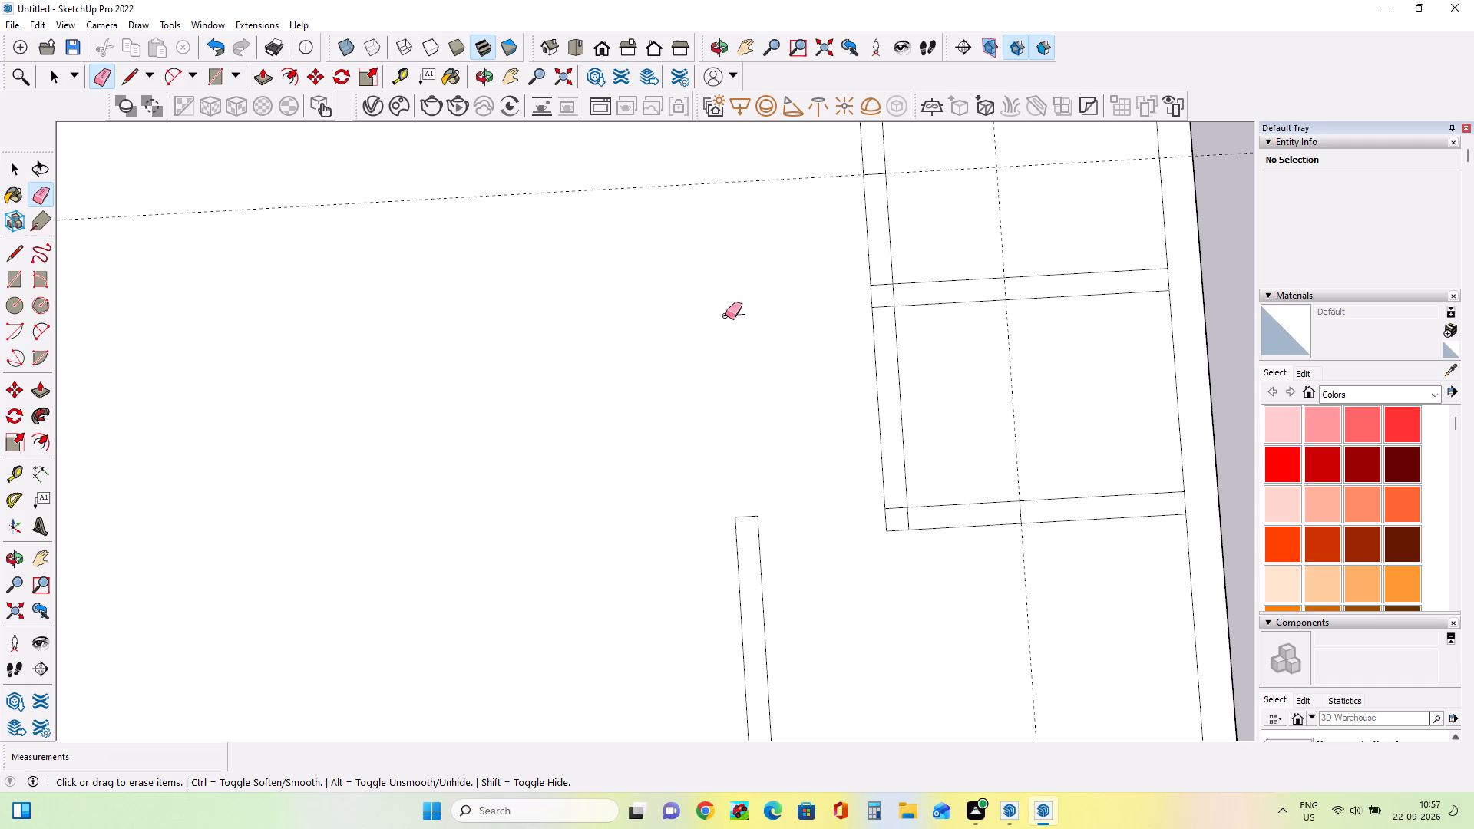
pyautogui.click(731, 315)
pyautogui.click(735, 312)
# Erase the small room's lower wall lines from its left wall to the vertical guide, plus the leftover line at the wall end.
pyautogui.scroll(-3, 903, 296)
pyautogui.scroll(-3, 992, 312)
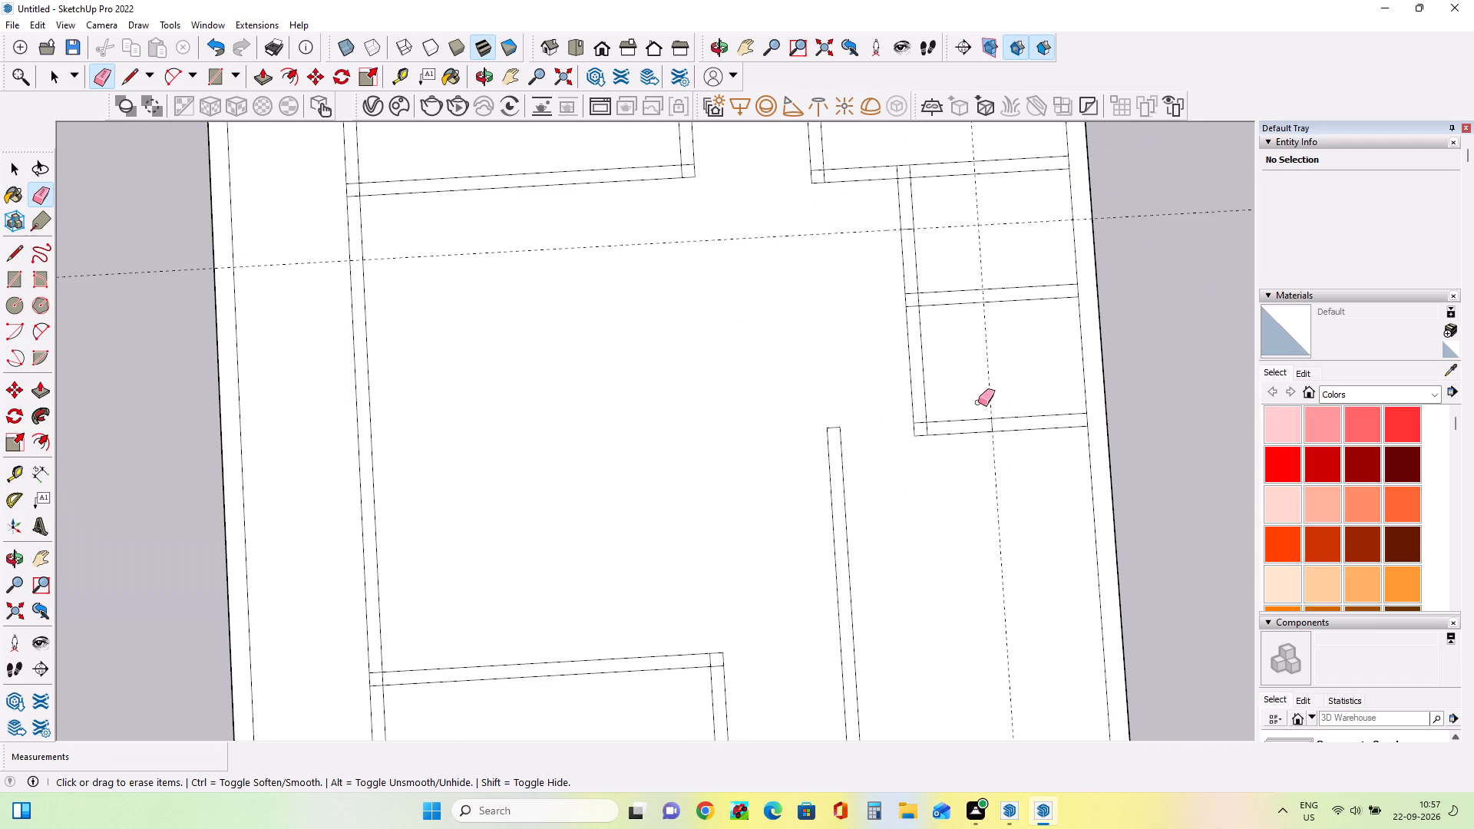
pyautogui.click(979, 420)
pyautogui.click(977, 435)
pyautogui.click(977, 434)
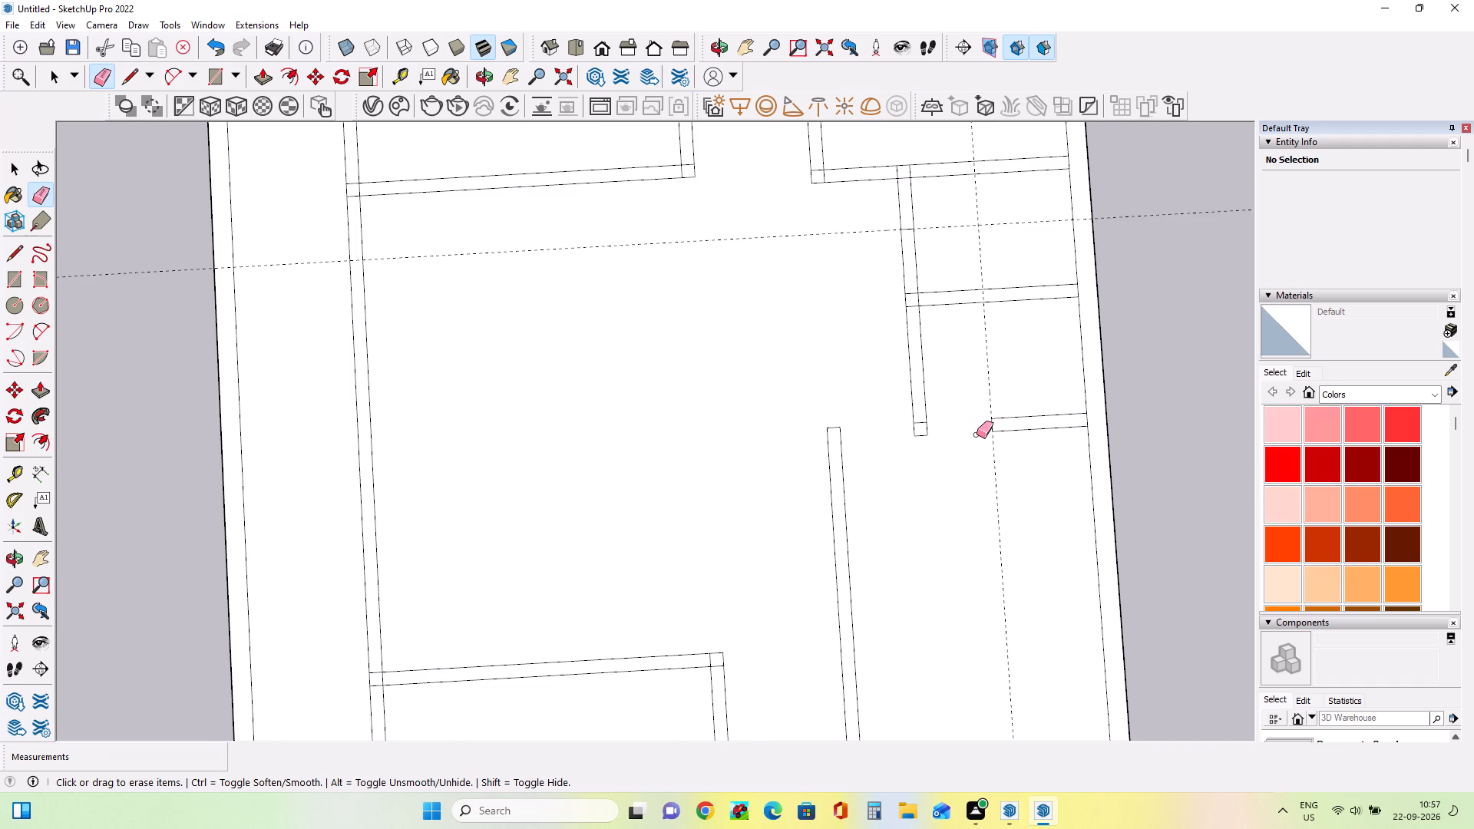
pyautogui.scroll(3, 914, 426)
pyautogui.click(927, 423)
# Erase the left wall lines between the horizontal guide and the partition, and clear the overlapping lines at the partition's corner.
pyautogui.scroll(-3, 959, 288)
pyautogui.click(926, 223)
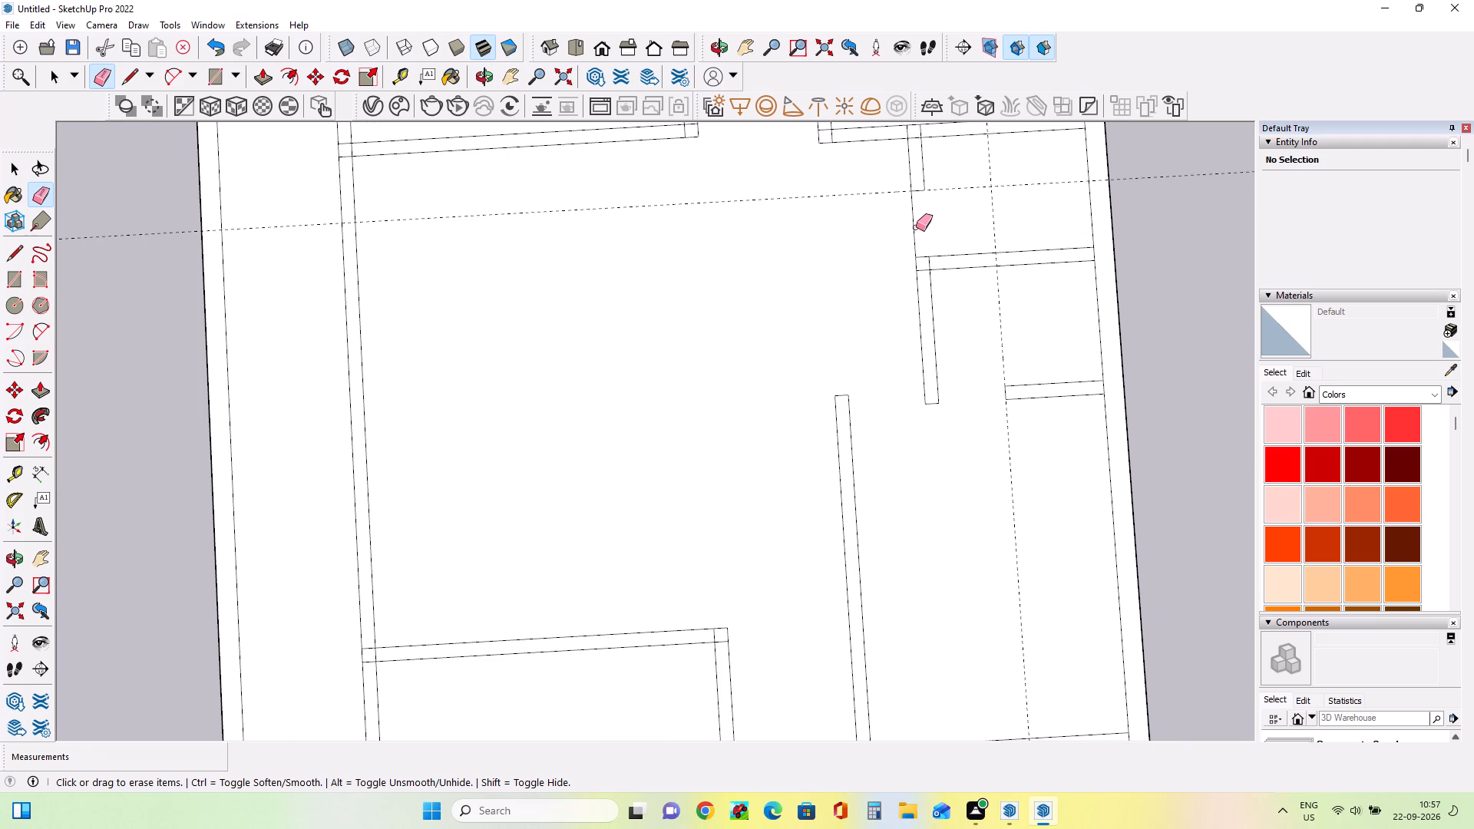
pyautogui.click(913, 228)
pyautogui.scroll(3, 926, 274)
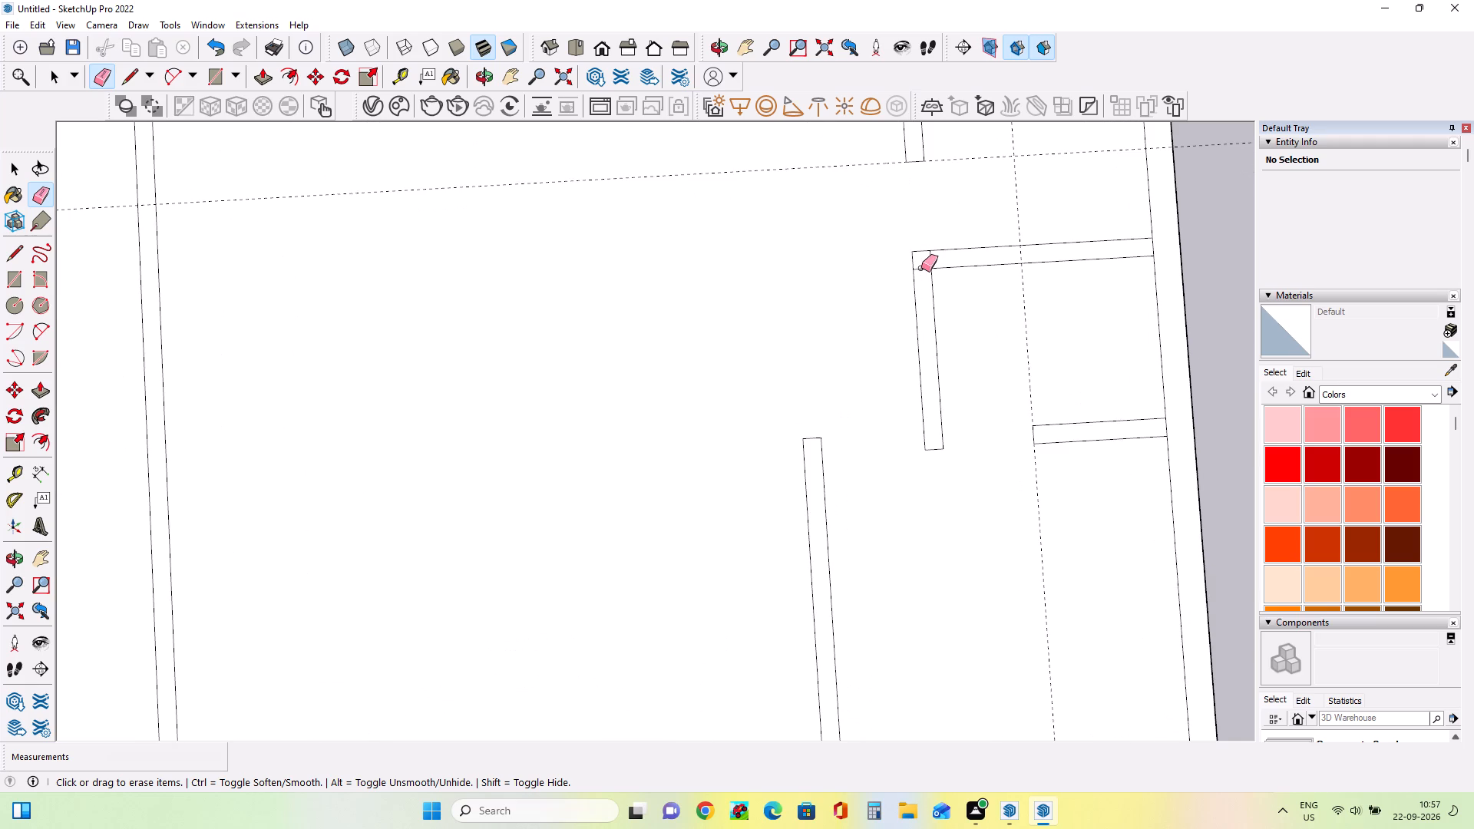
pyautogui.click(920, 268)
pyautogui.click(931, 259)
# Erase the vertical and horizontal guides crossing the small rooms.
pyautogui.scroll(-3, 919, 302)
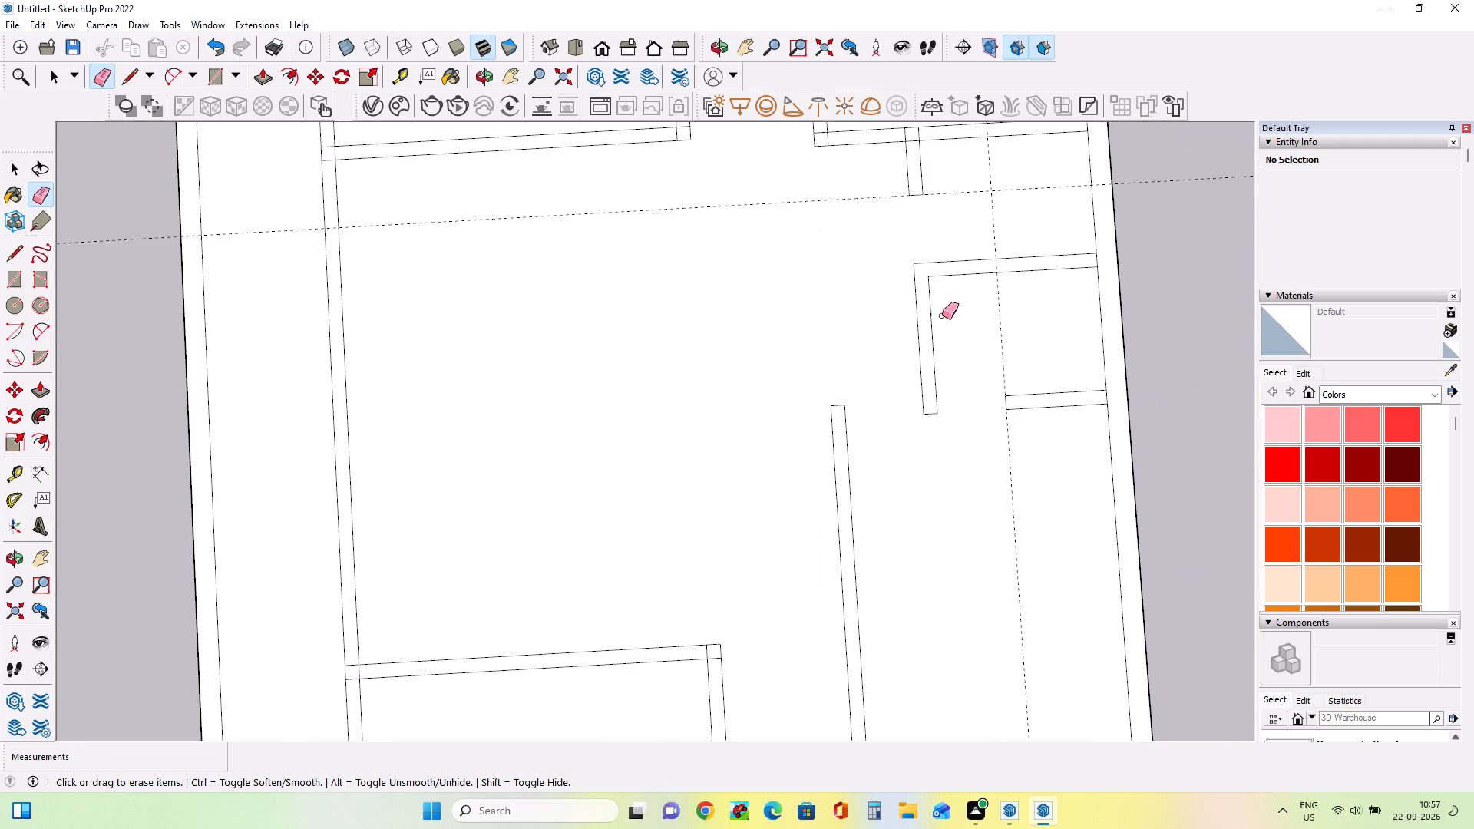
pyautogui.scroll(-3, 948, 315)
pyautogui.click(989, 314)
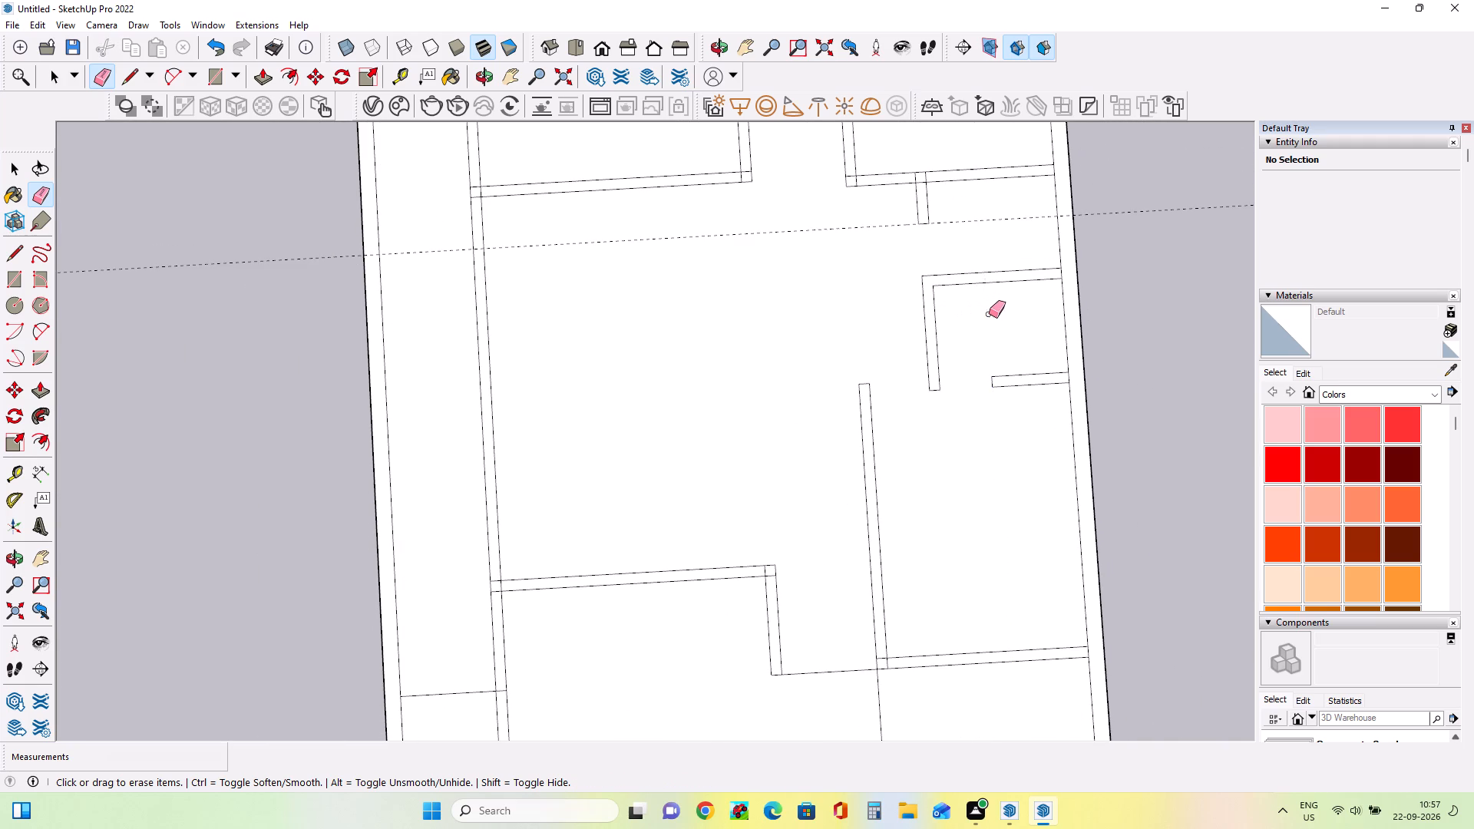
pyautogui.click(976, 221)
# Place a horizontal guide 3' above the upper line of the upper-right room's lower wall.
pyautogui.scroll(-3, 861, 287)
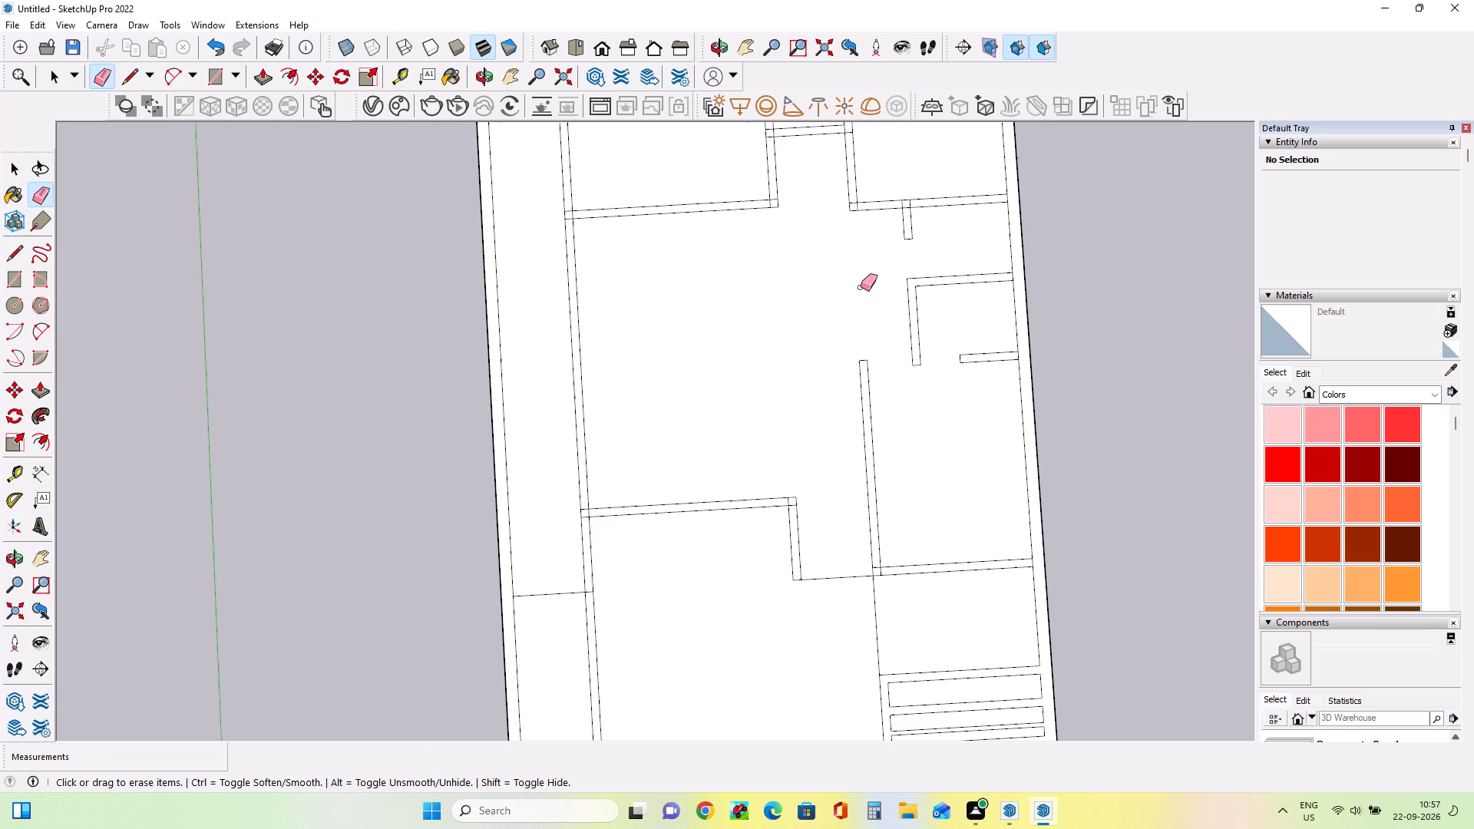
pyautogui.scroll(-2, 861, 287)
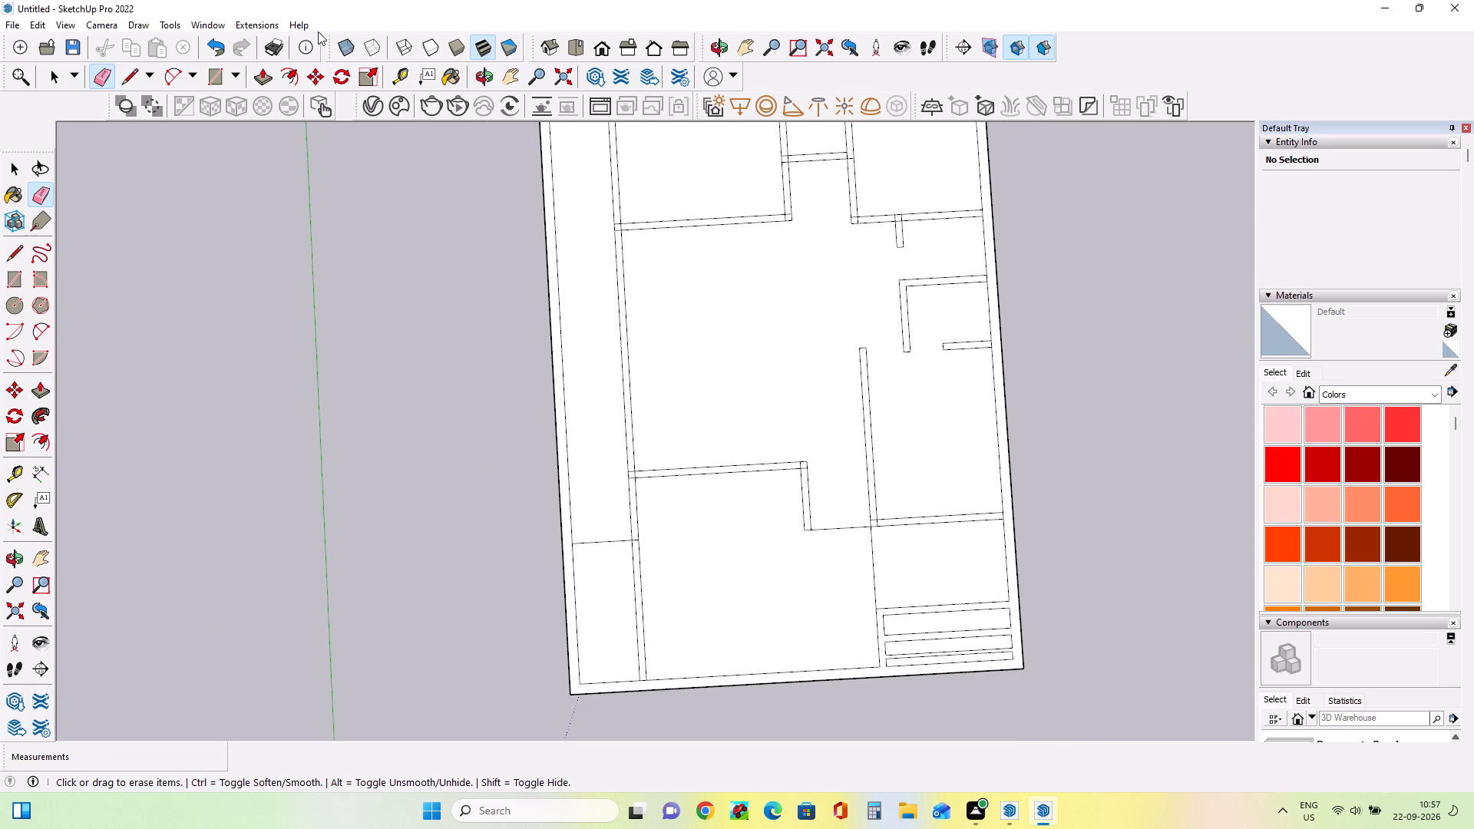
pyautogui.click(37, 557)
pyautogui.moveTo(708, 438); pyautogui.dragTo(660, 527)
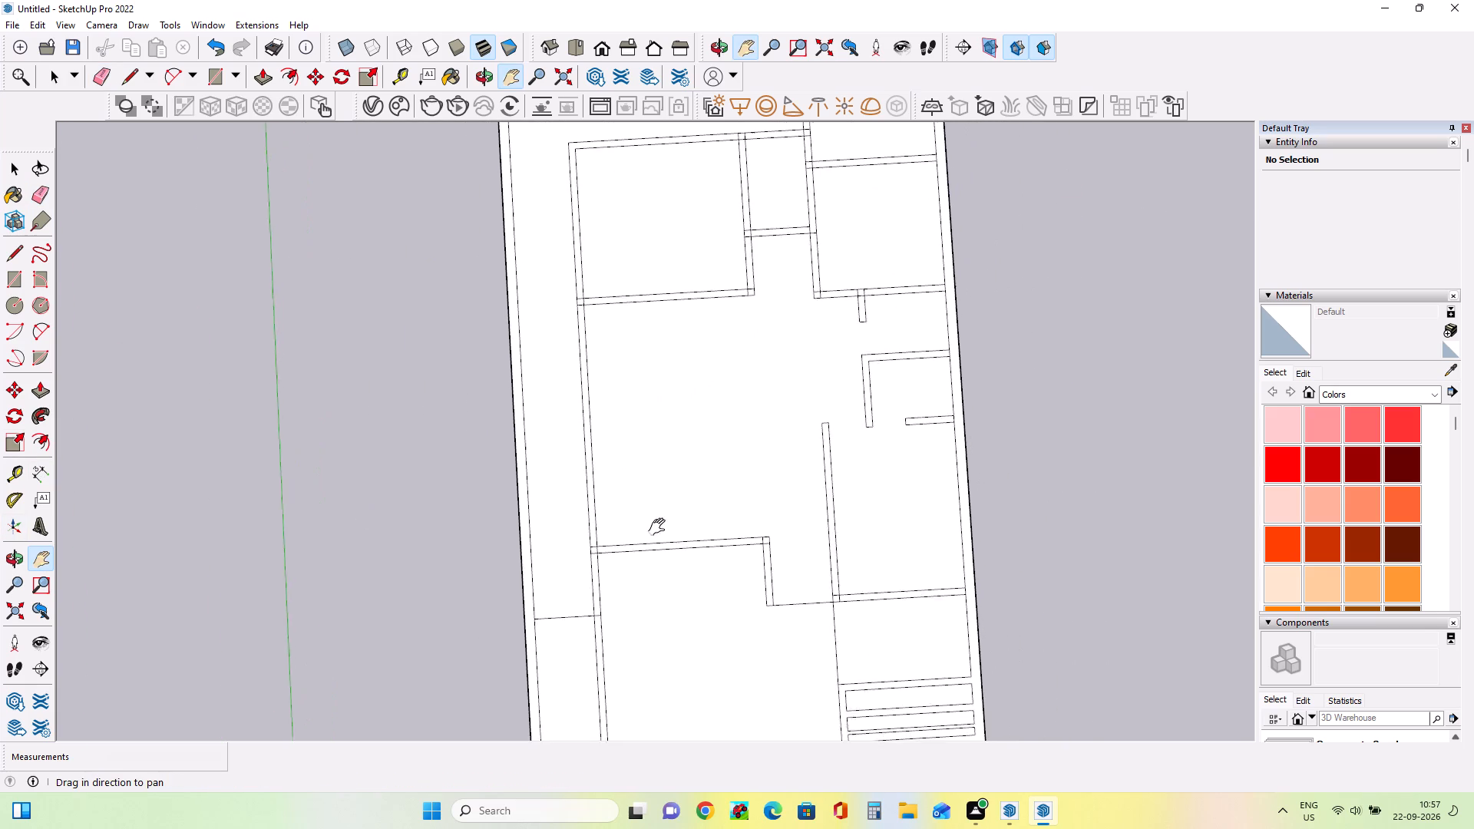
pyautogui.moveTo(660, 527); pyautogui.dragTo(624, 585)
pyautogui.scroll(2, 849, 461)
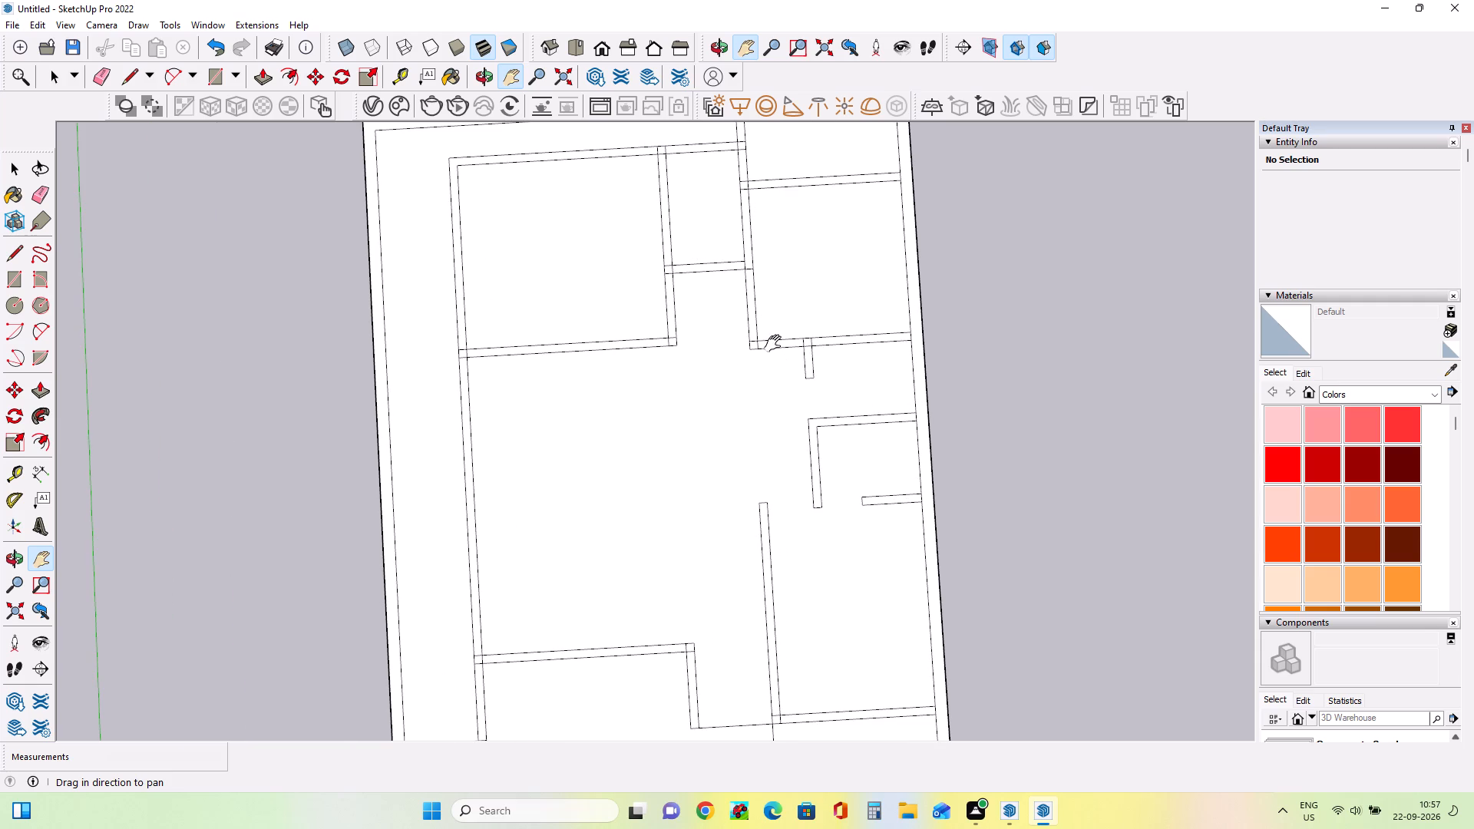
pyautogui.scroll(3, 774, 342)
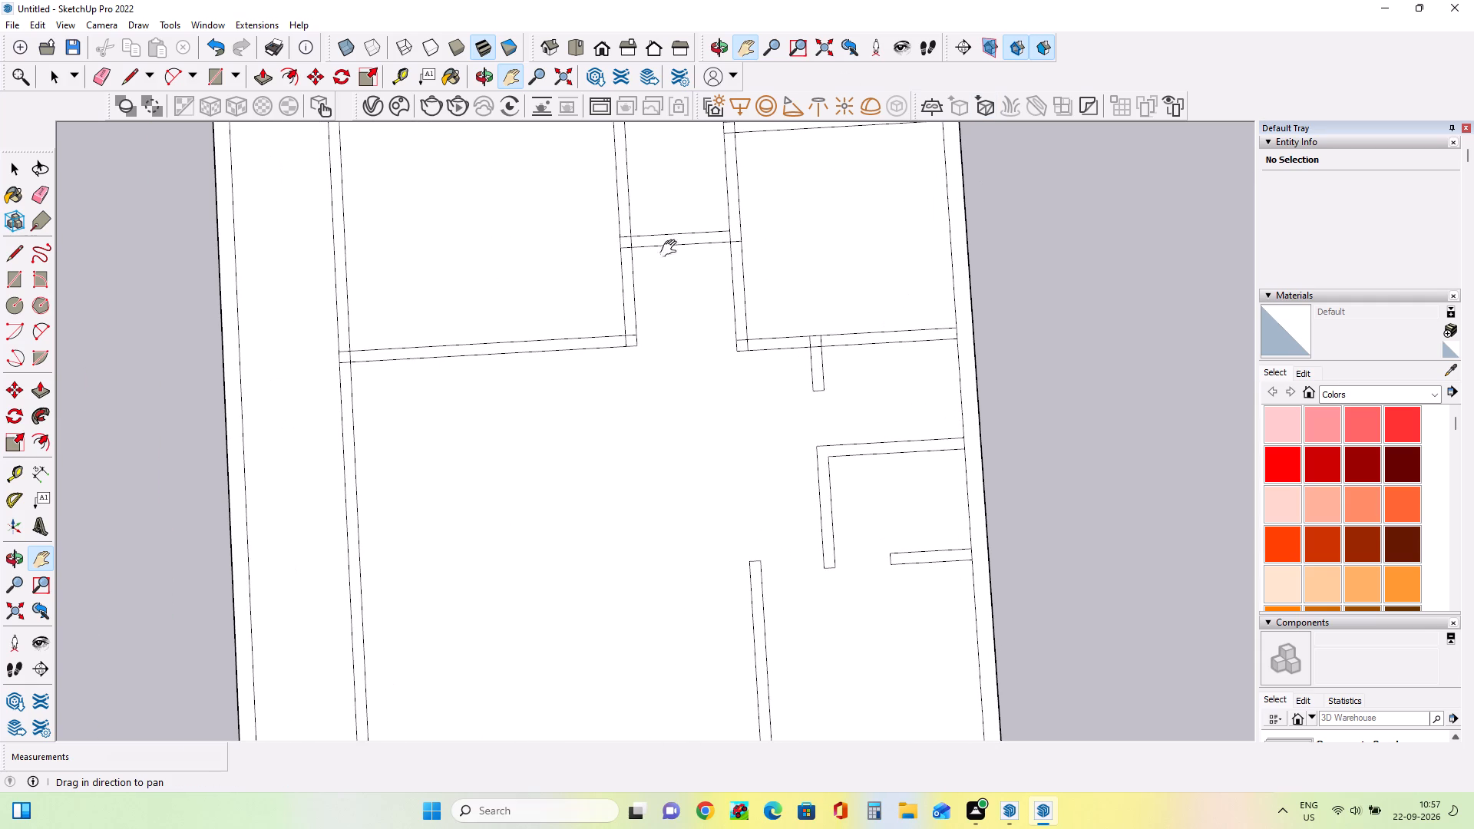
pyautogui.click(6, 475)
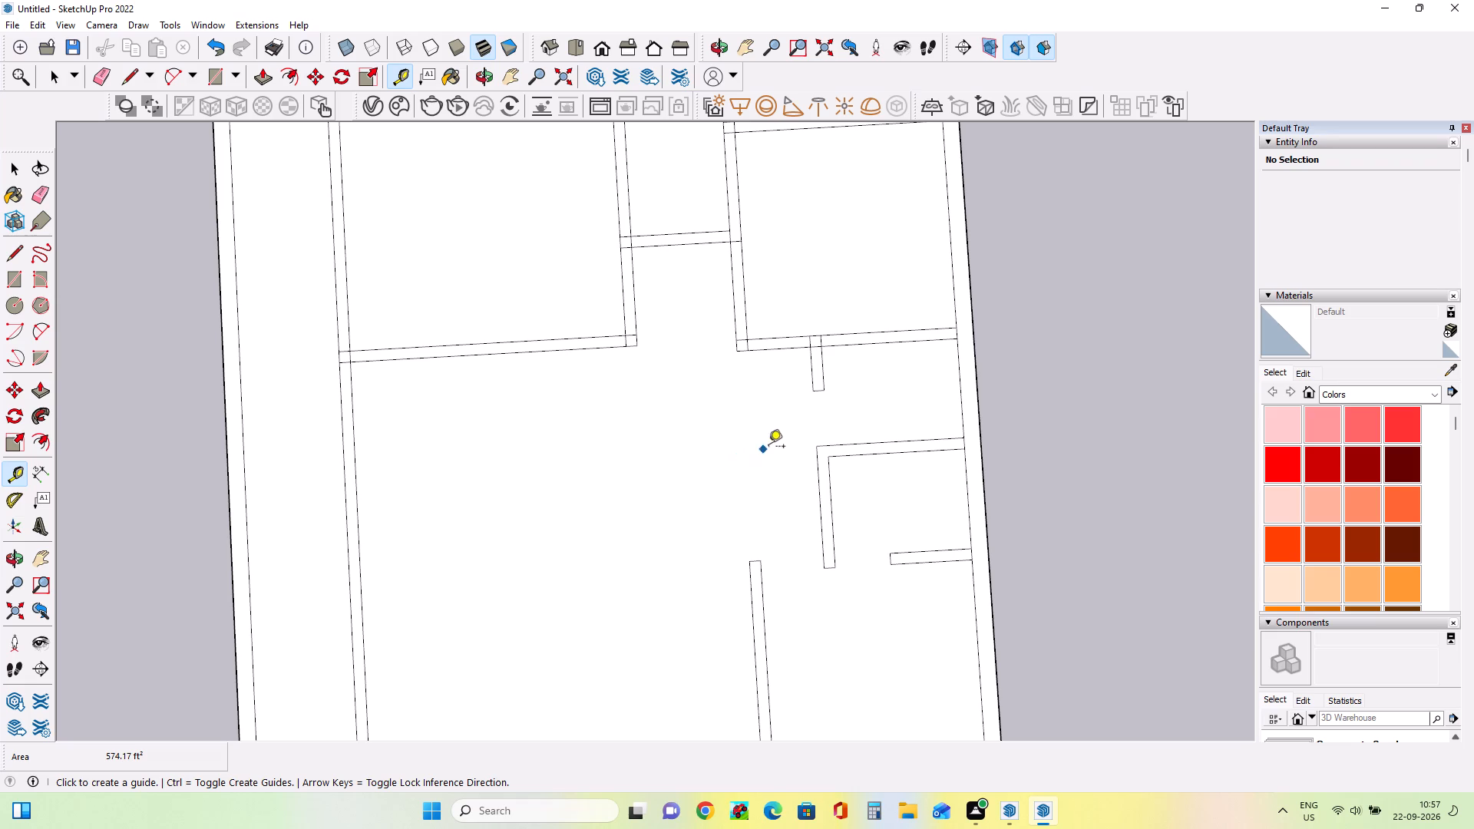
pyautogui.click(788, 340)
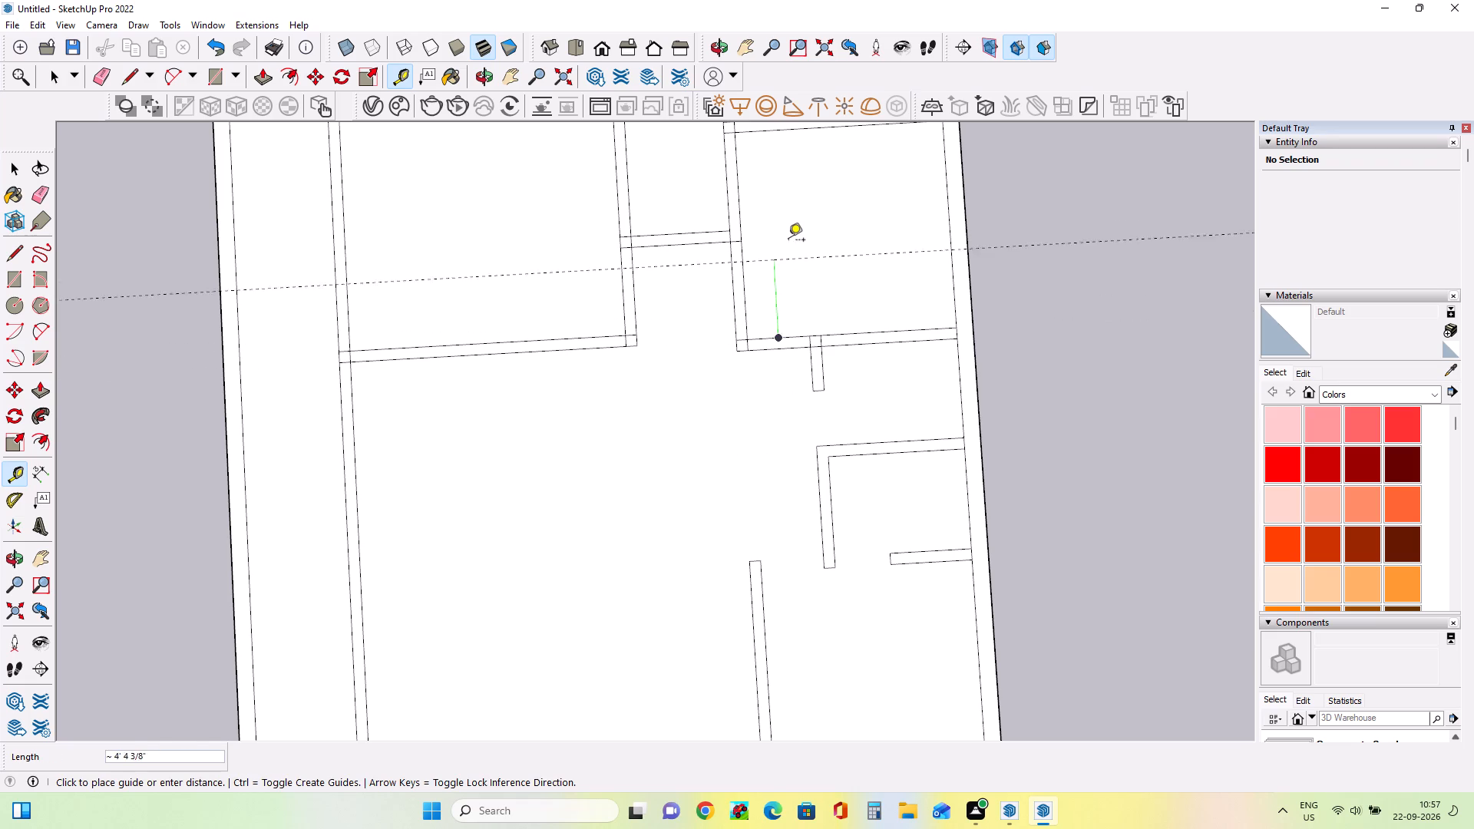
pyautogui.write("3'")
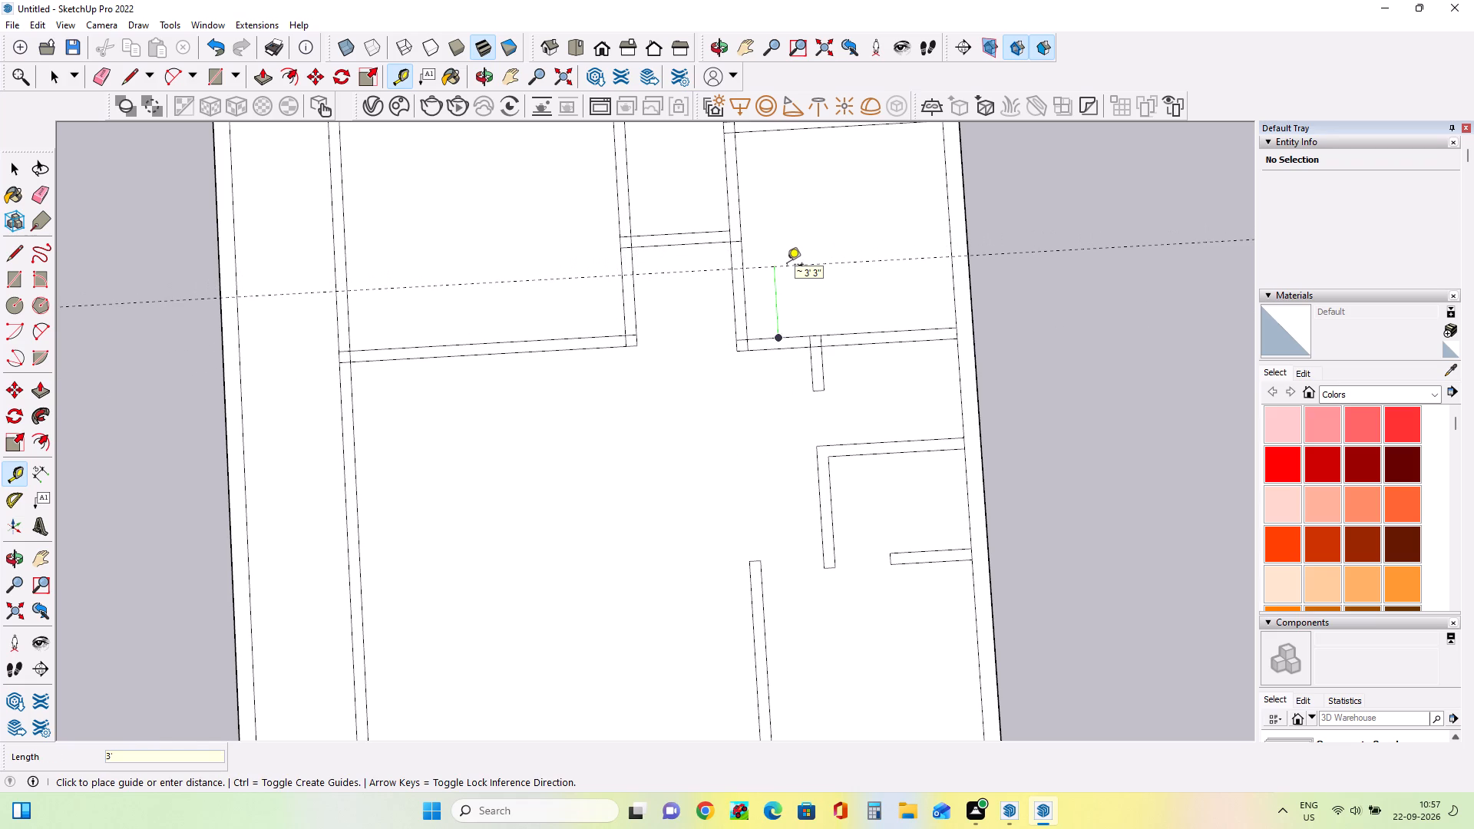
pyautogui.press('Return')
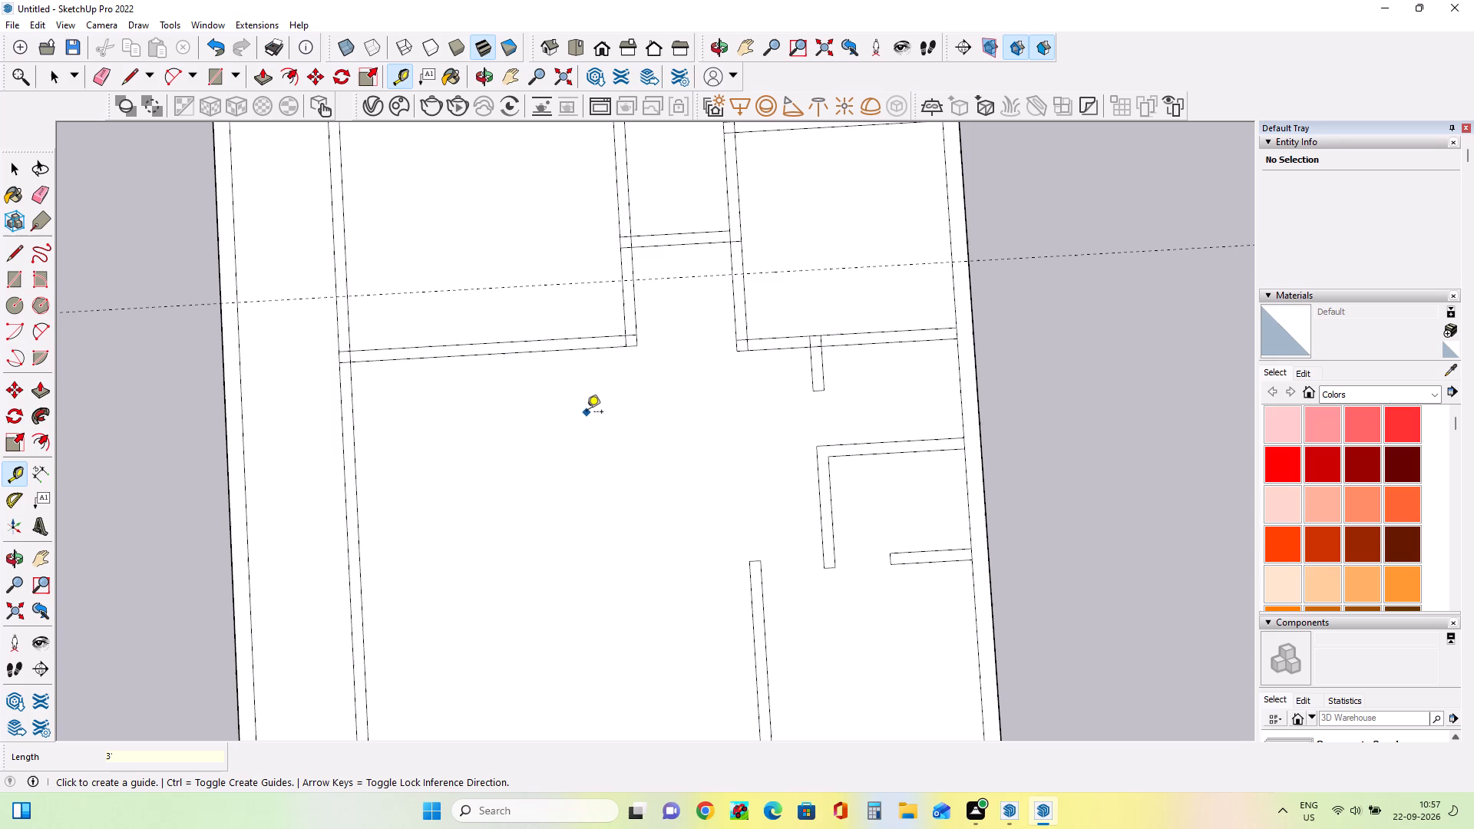
# Place a second horizontal guide 2'6" above the upper line of the narrow middle compartment's lower partition.
pyautogui.click(653, 237)
pyautogui.write("2'6")
pyautogui.hotkey('shift', '"')
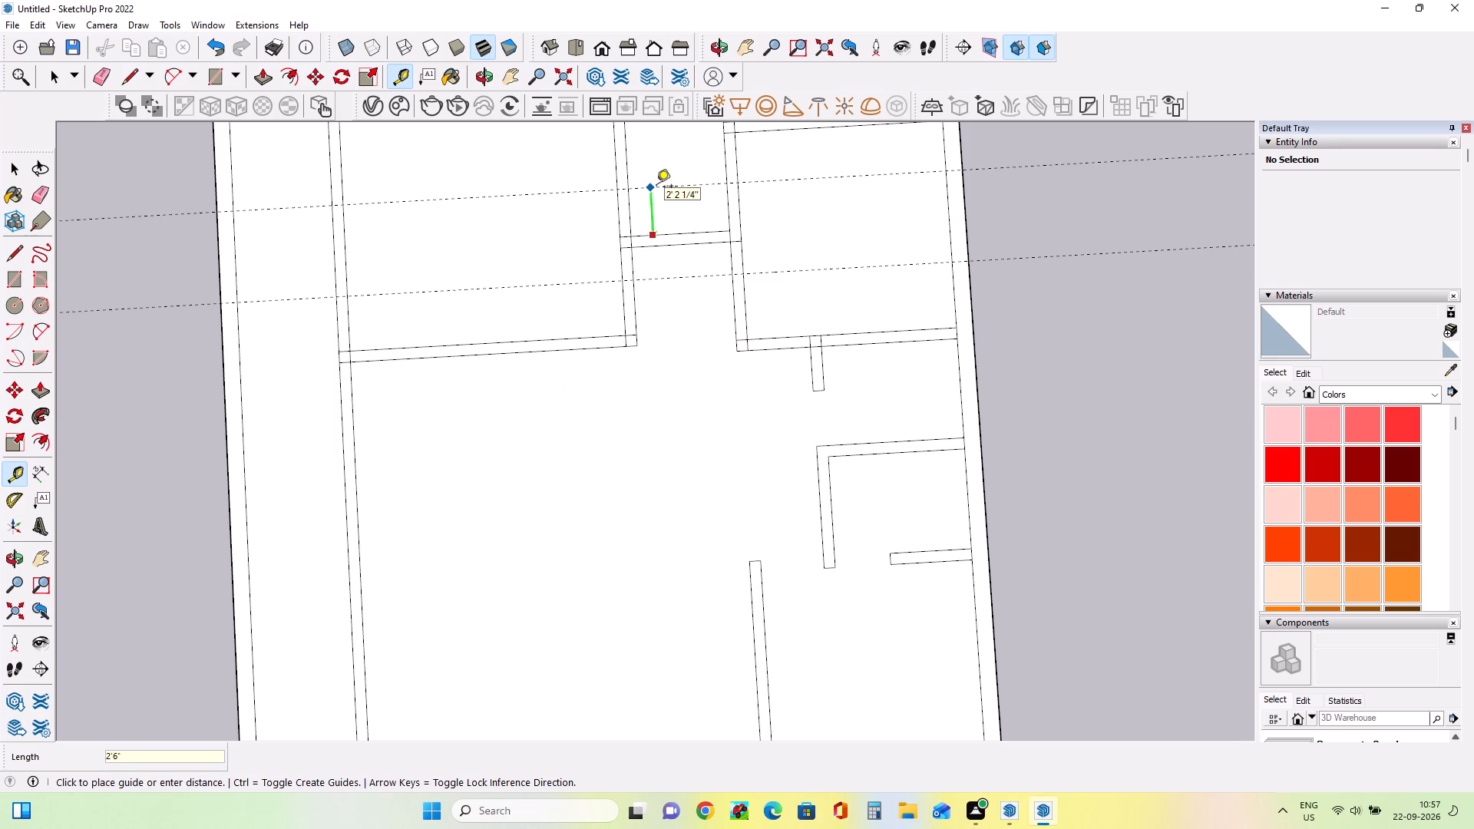
pyautogui.press('Return')
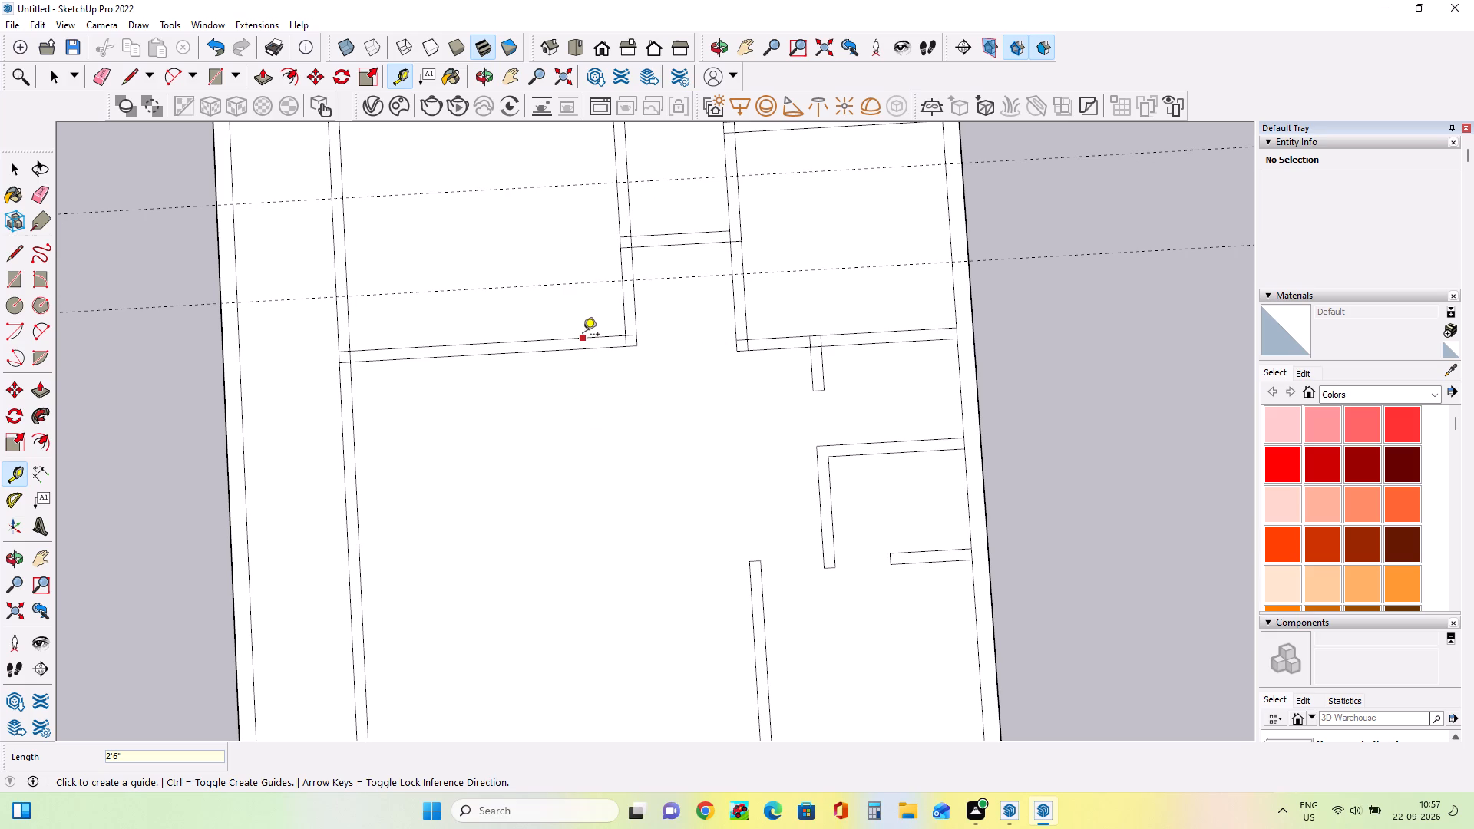
# Draw lines across the compartment's left wall at both guides and across its right wall at the lower guide.
pyautogui.click(10, 256)
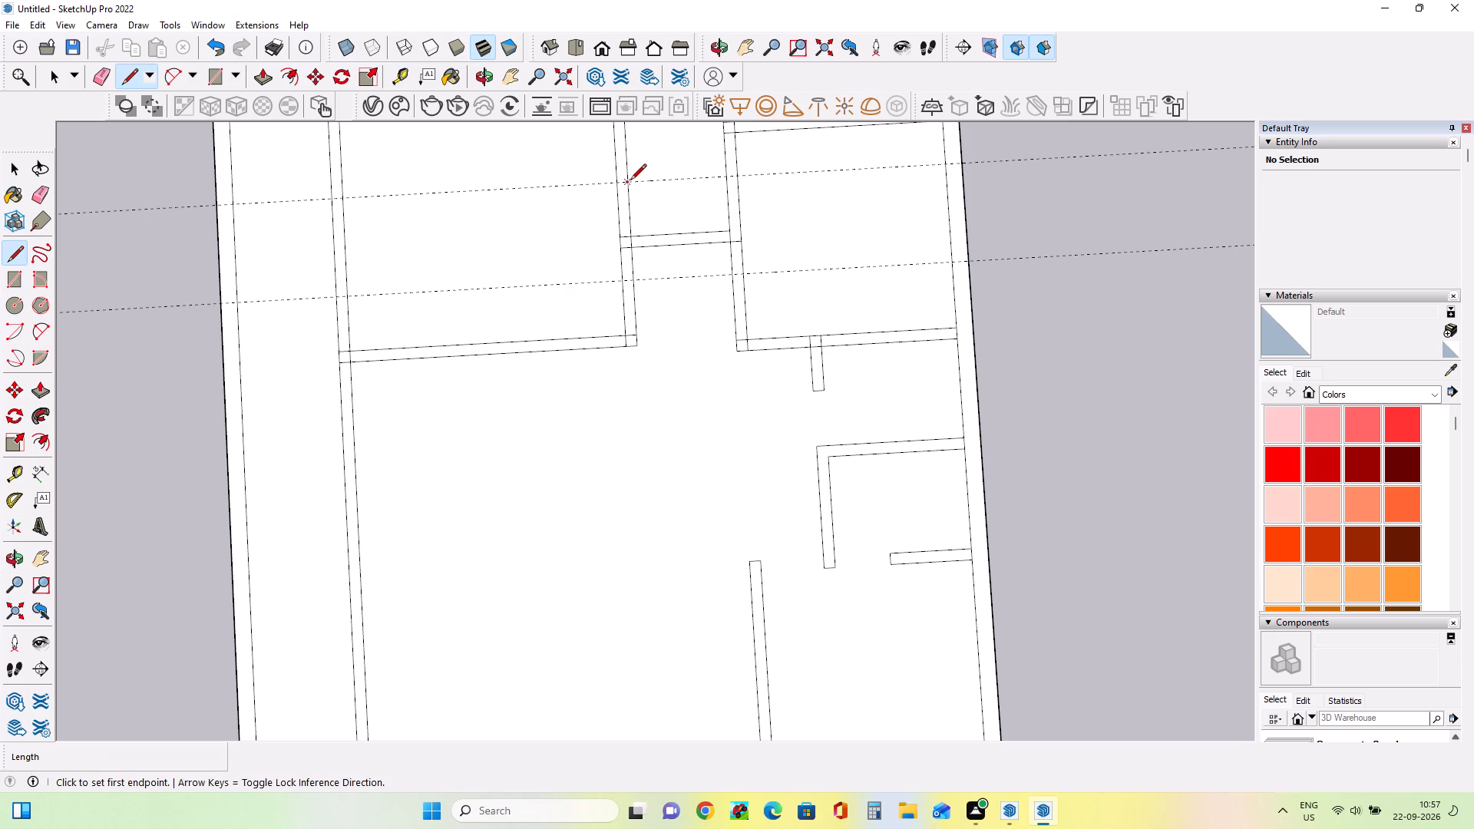
pyautogui.click(630, 181)
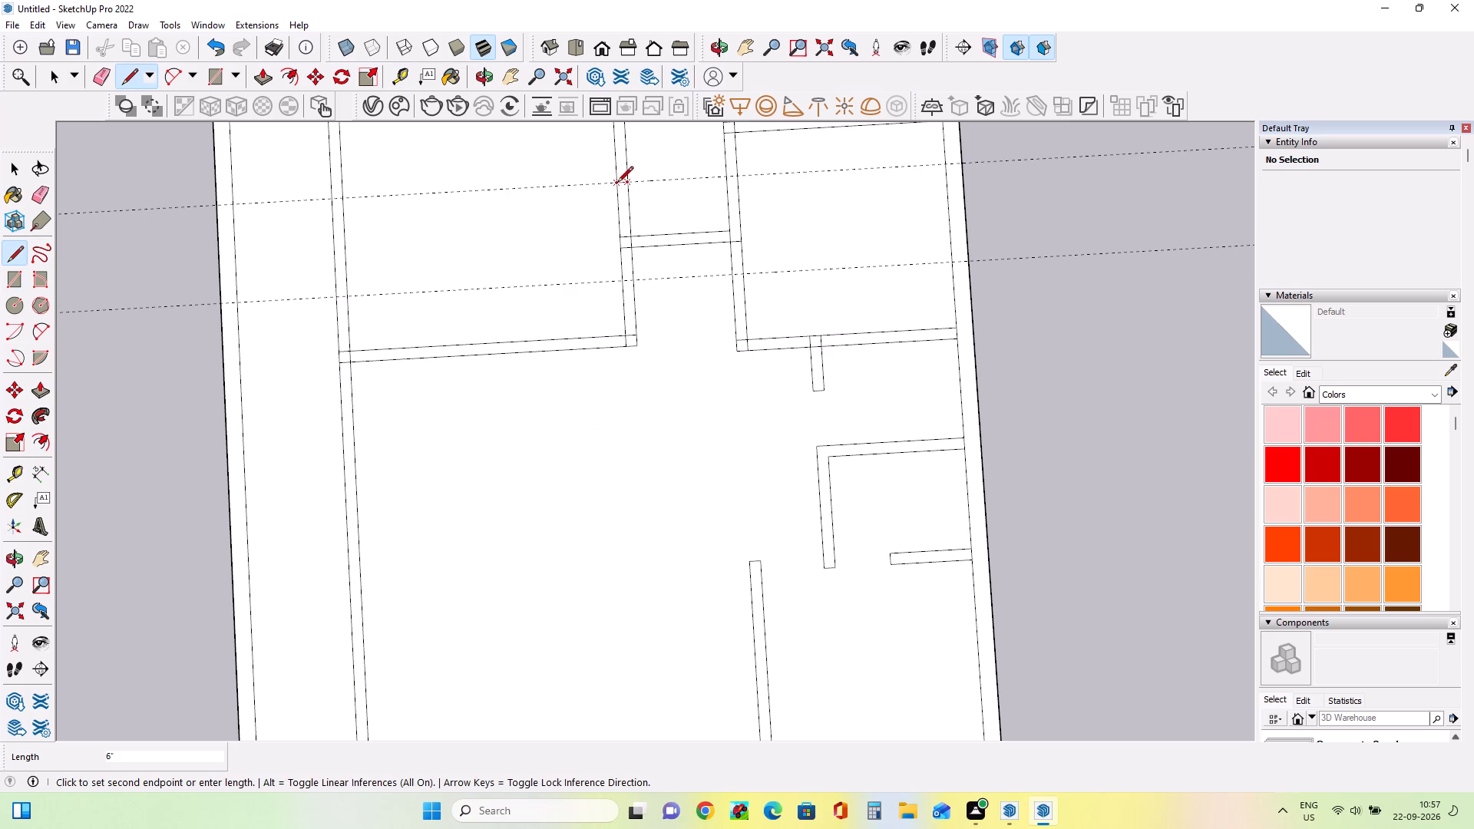
pyautogui.click(619, 181)
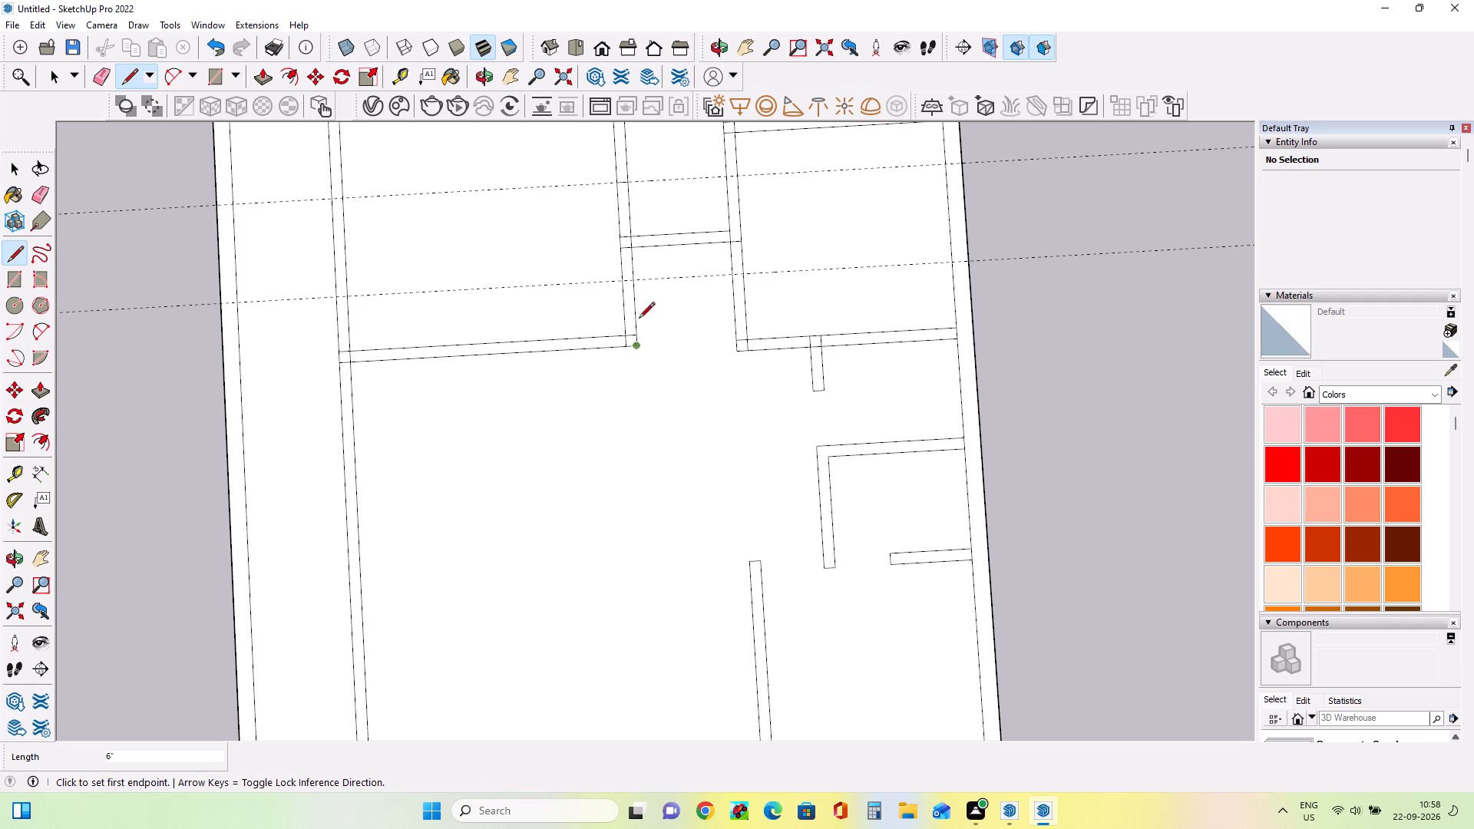
pyautogui.click(634, 283)
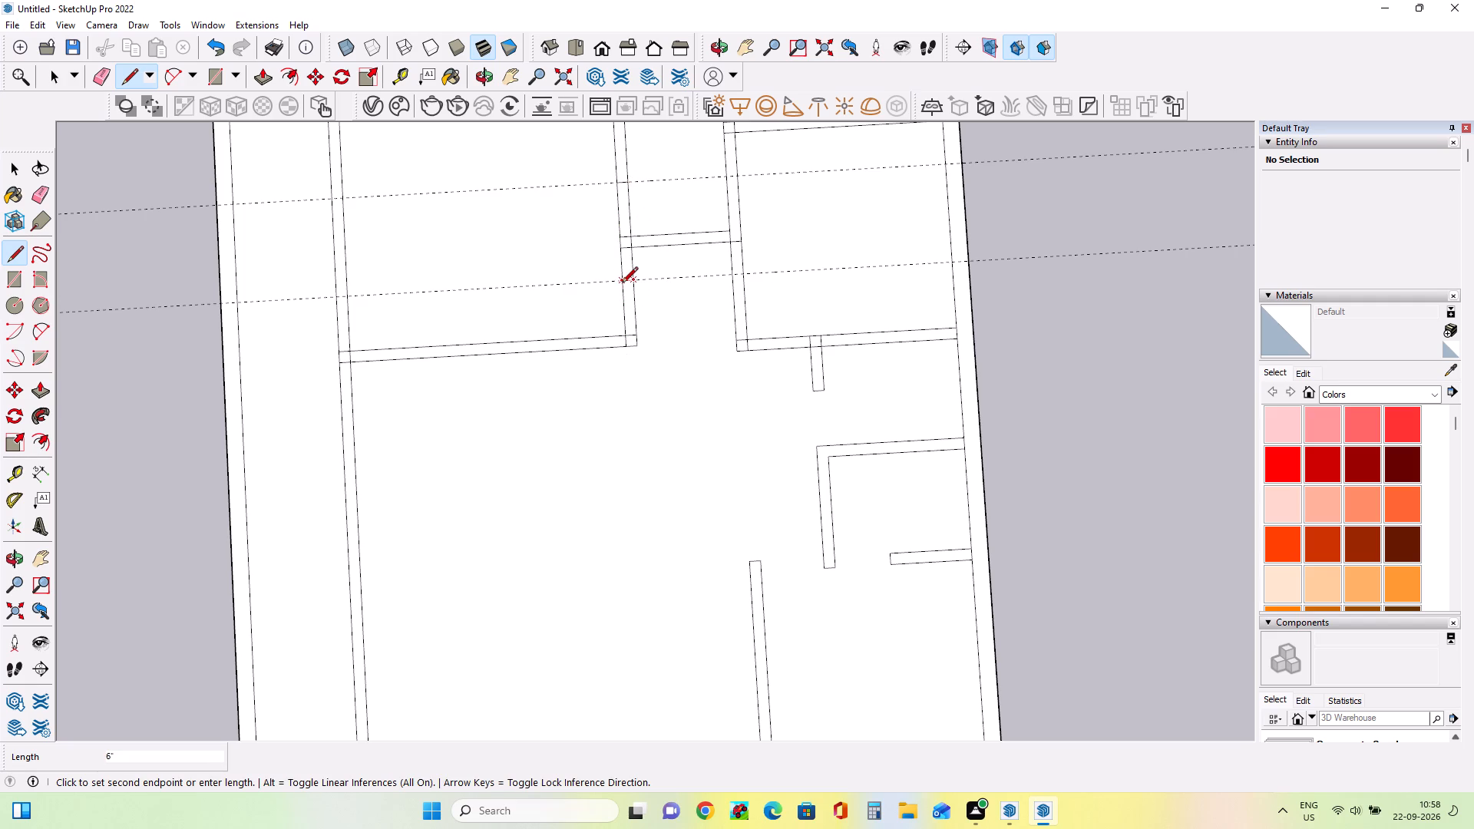
pyautogui.click(622, 284)
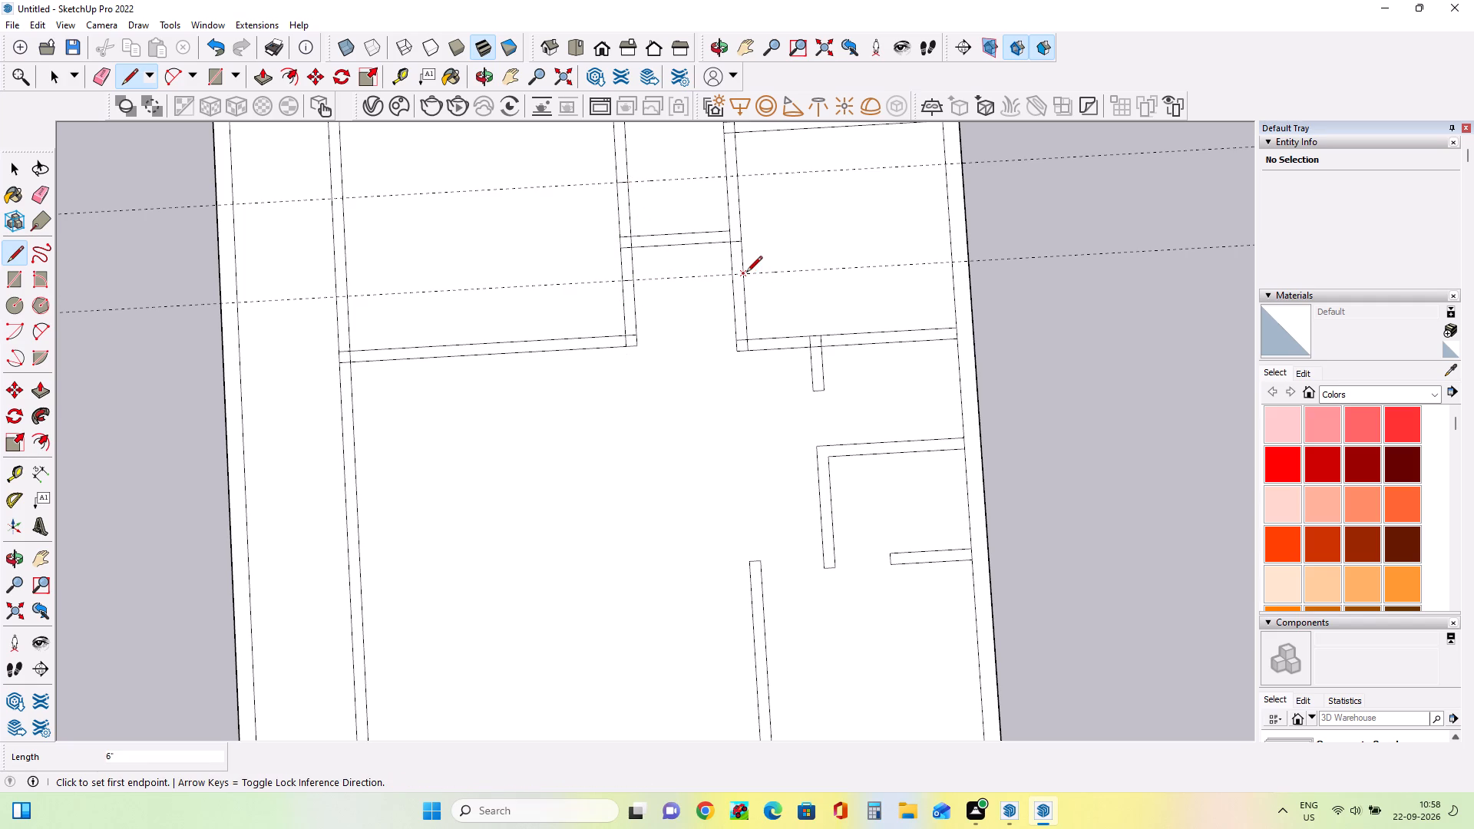
pyautogui.click(746, 273)
pyautogui.click(733, 276)
# Erase the lower horizontal guide and the short line across the left wall below the compartment.
pyautogui.scroll(5, 739, 288)
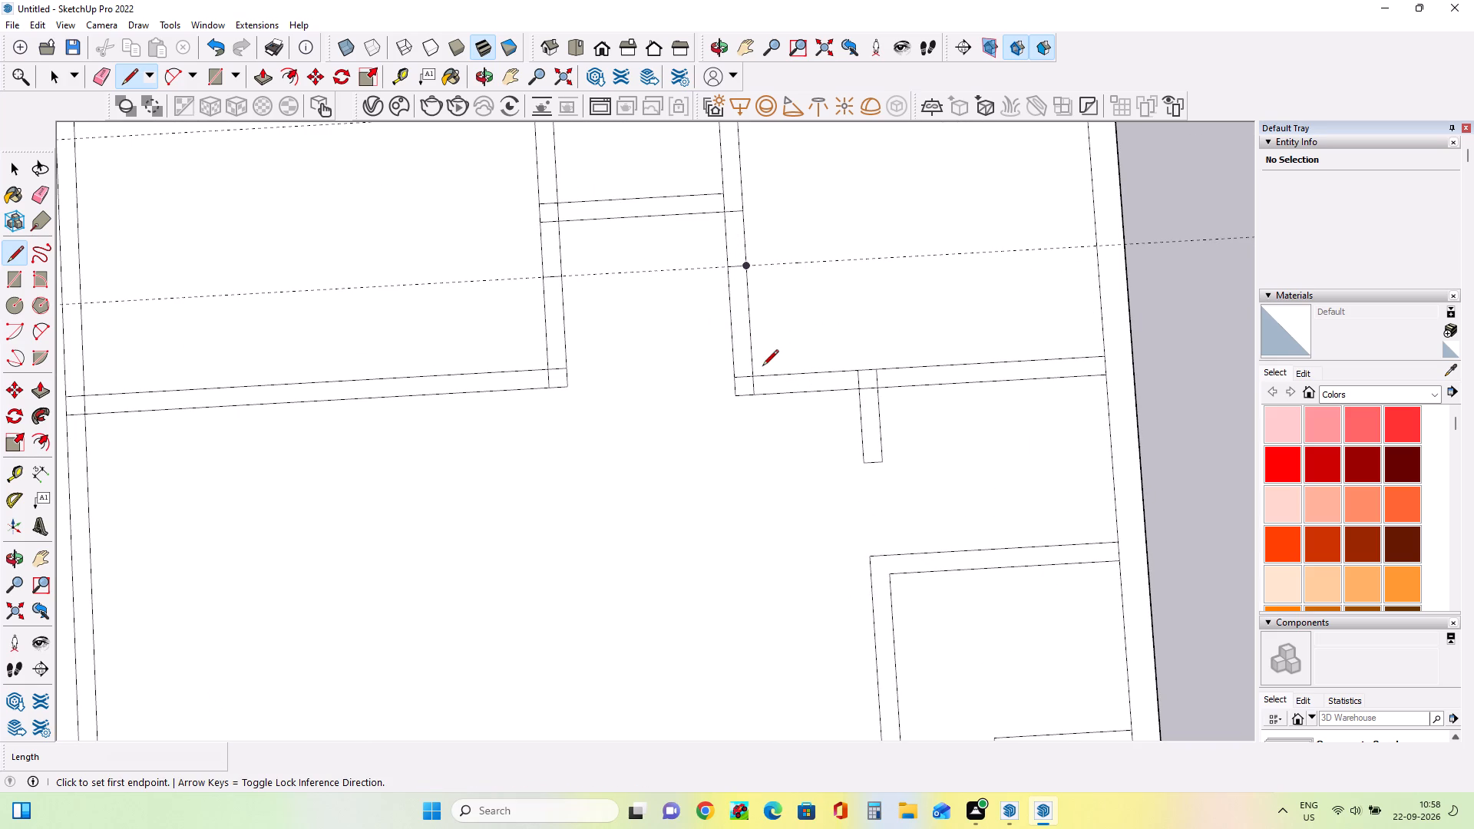
pyautogui.click(38, 197)
pyautogui.click(640, 271)
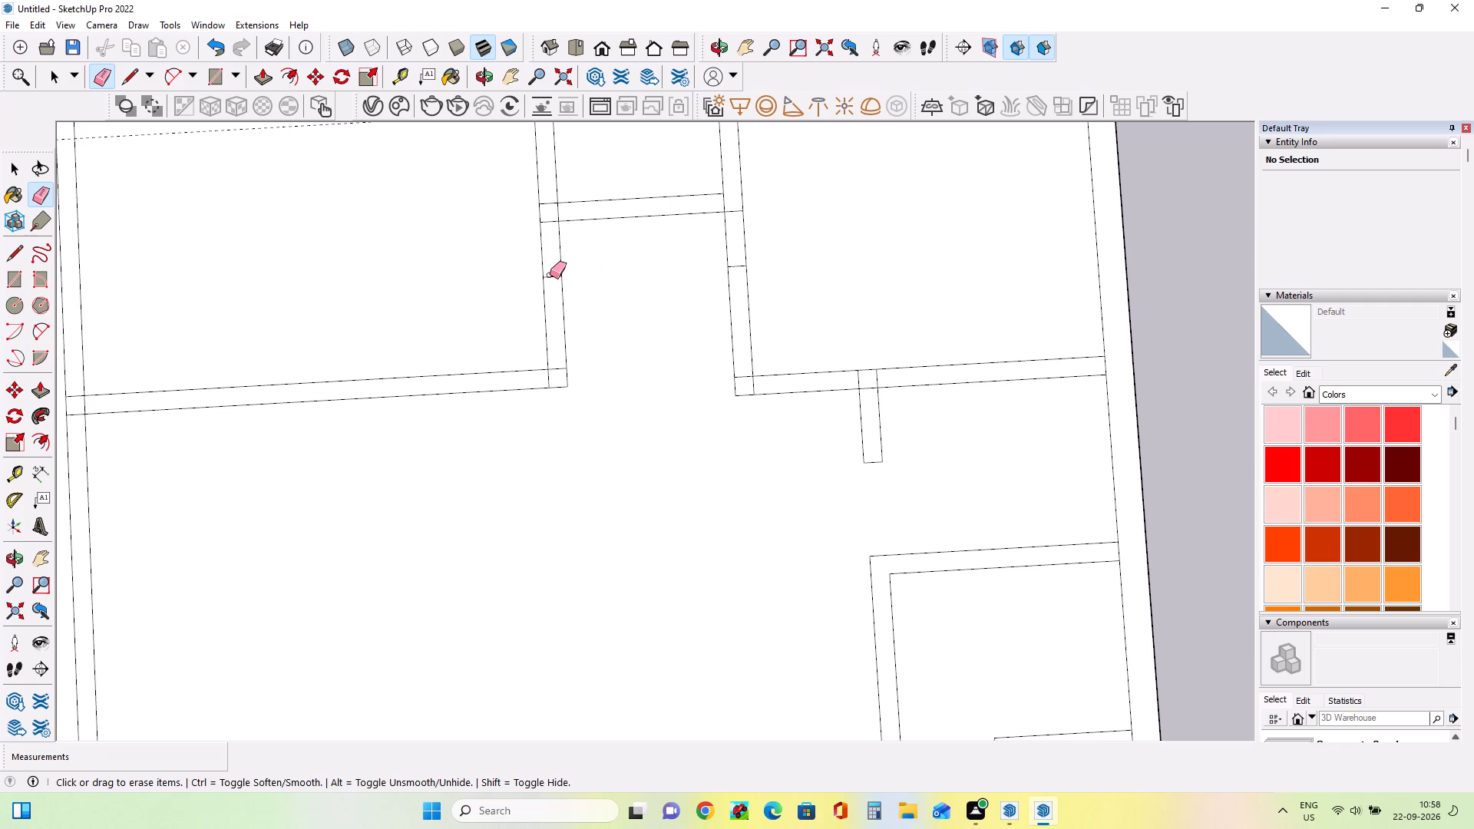
pyautogui.click(552, 275)
# Erase the compartment's left wall lines between its lower partition and the upper guide, then erase that guide.
pyautogui.scroll(-3, 598, 197)
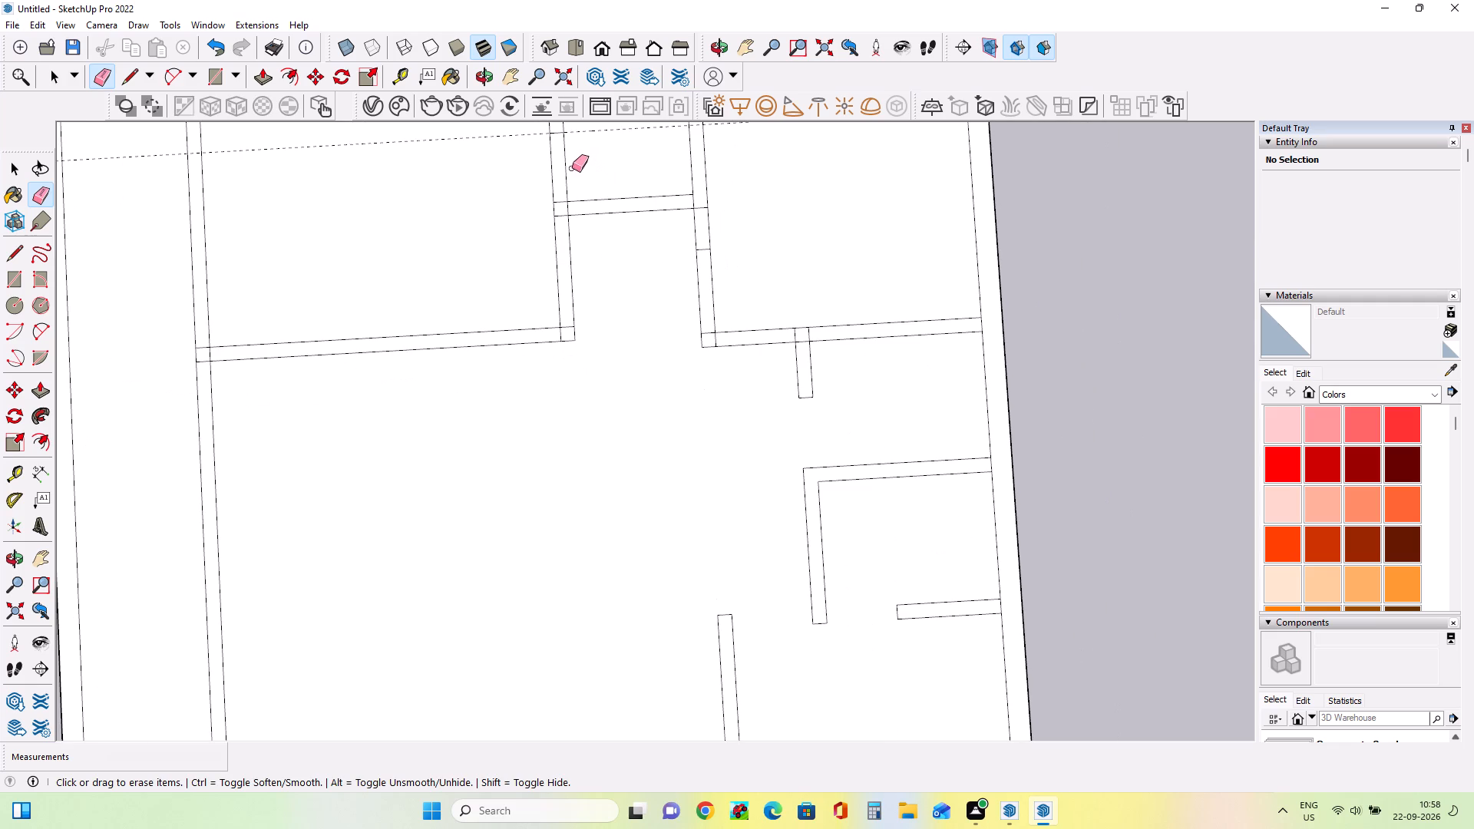
pyautogui.click(567, 167)
pyautogui.click(551, 165)
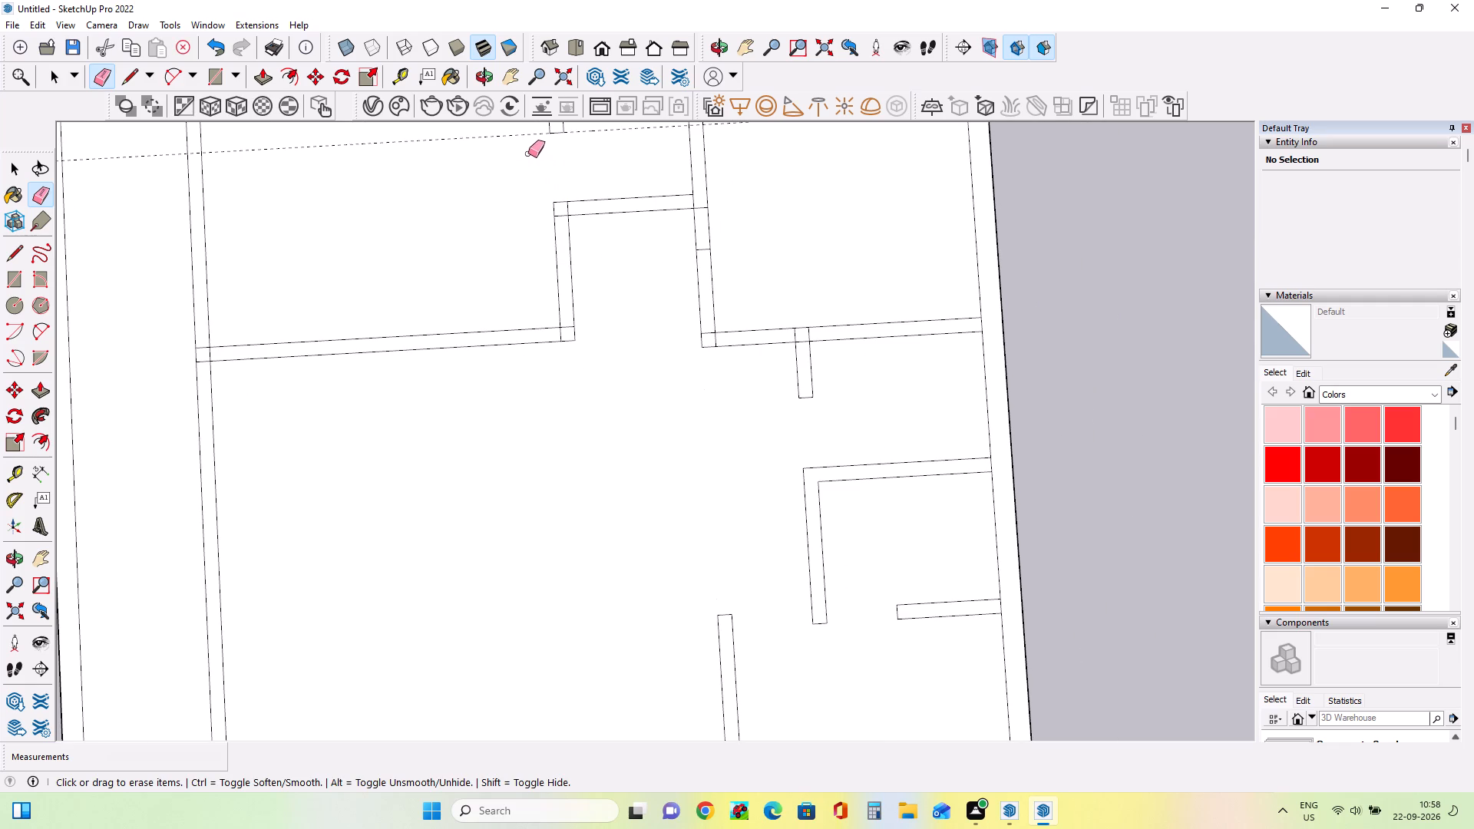
pyautogui.click(507, 136)
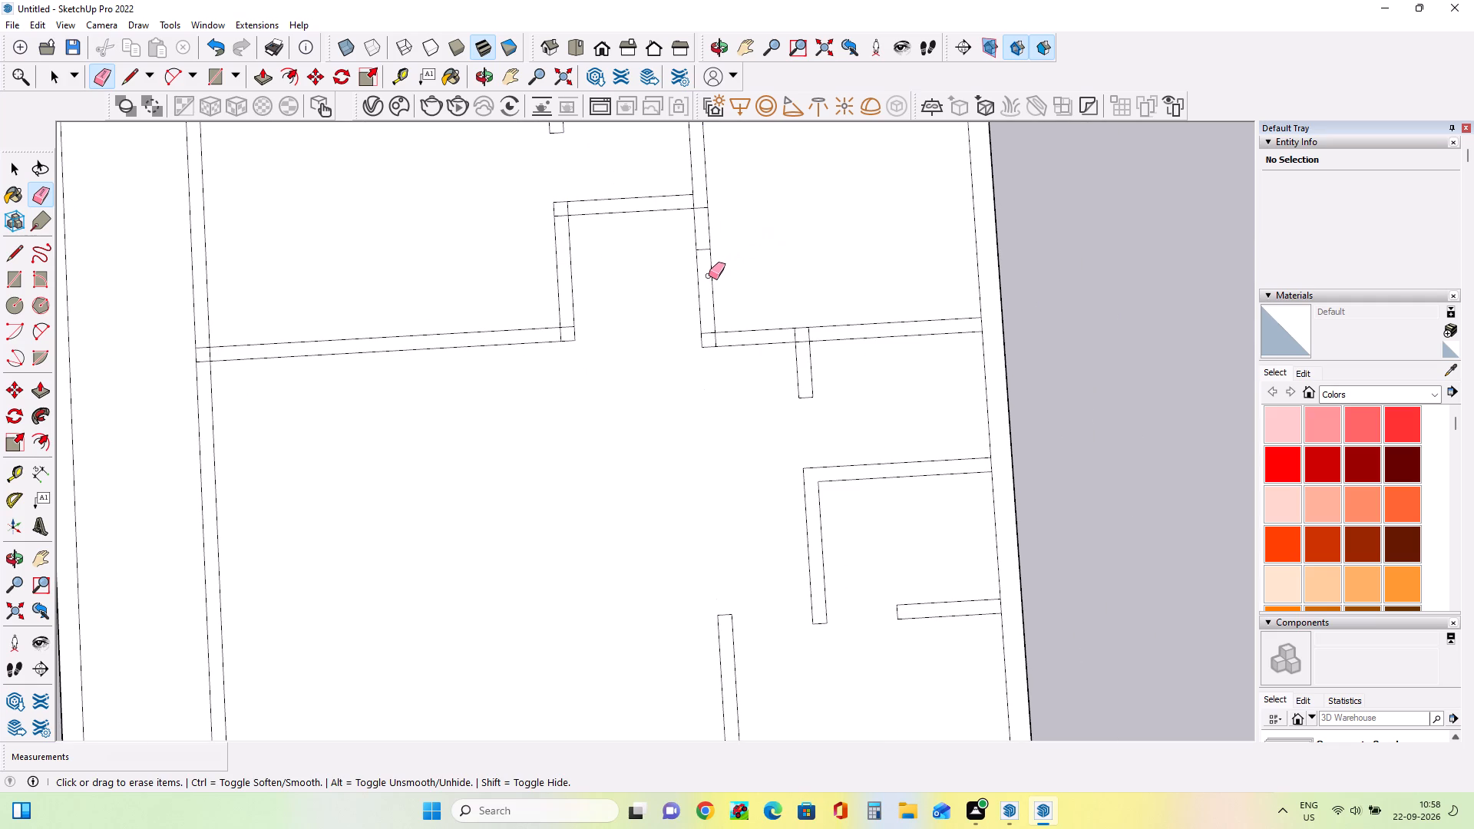
# Erase the upper-right room's left wall lines between the short closing line and the lower wall to open the doorway.
pyautogui.click(709, 276)
pyautogui.click(712, 278)
pyautogui.click(697, 279)
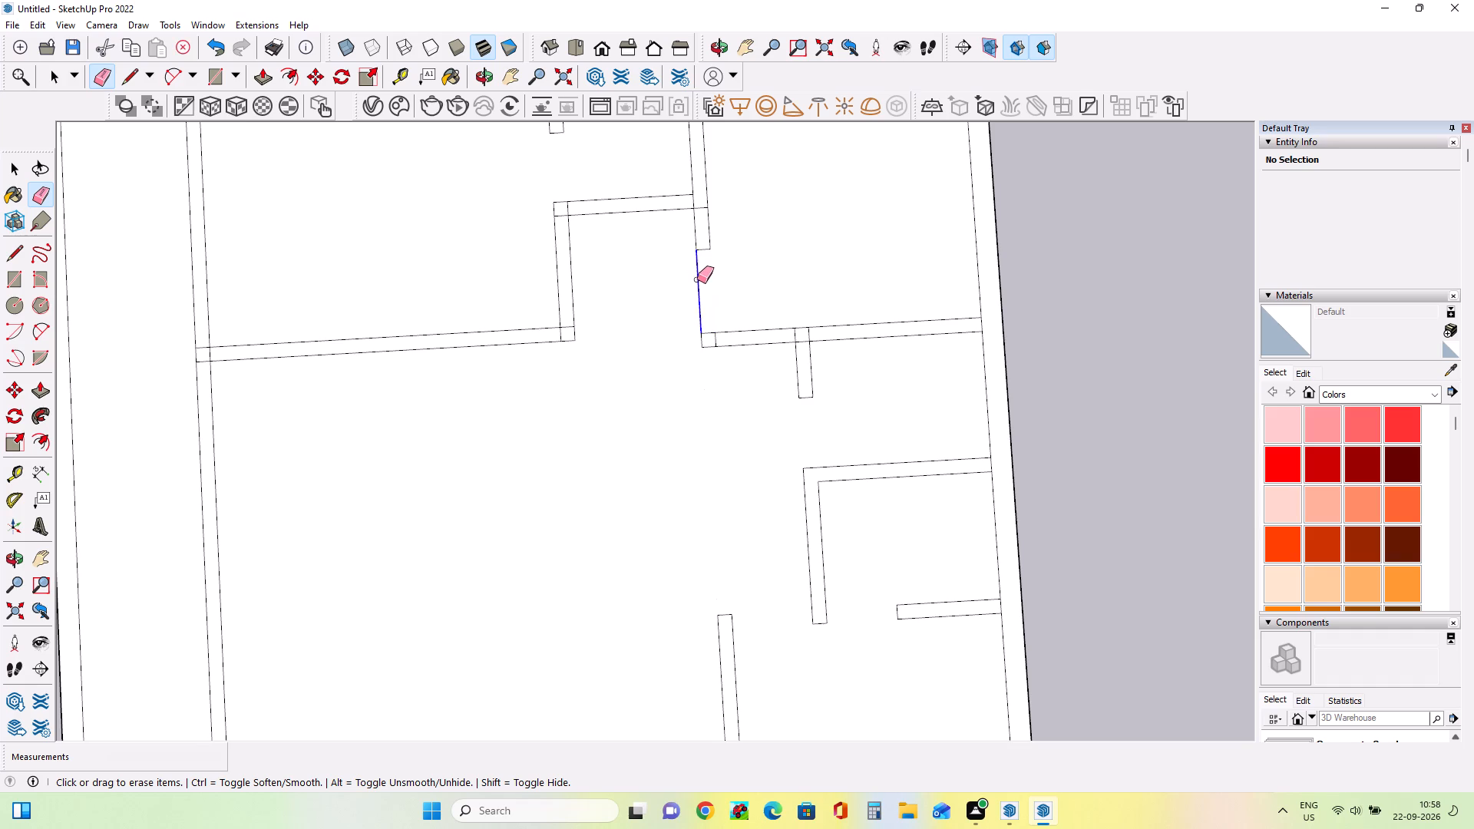
# Erase the overlapping lines at the left end of the upper-right room's lower wall and at its junction with the stub wall.
pyautogui.click(714, 341)
pyautogui.click(804, 342)
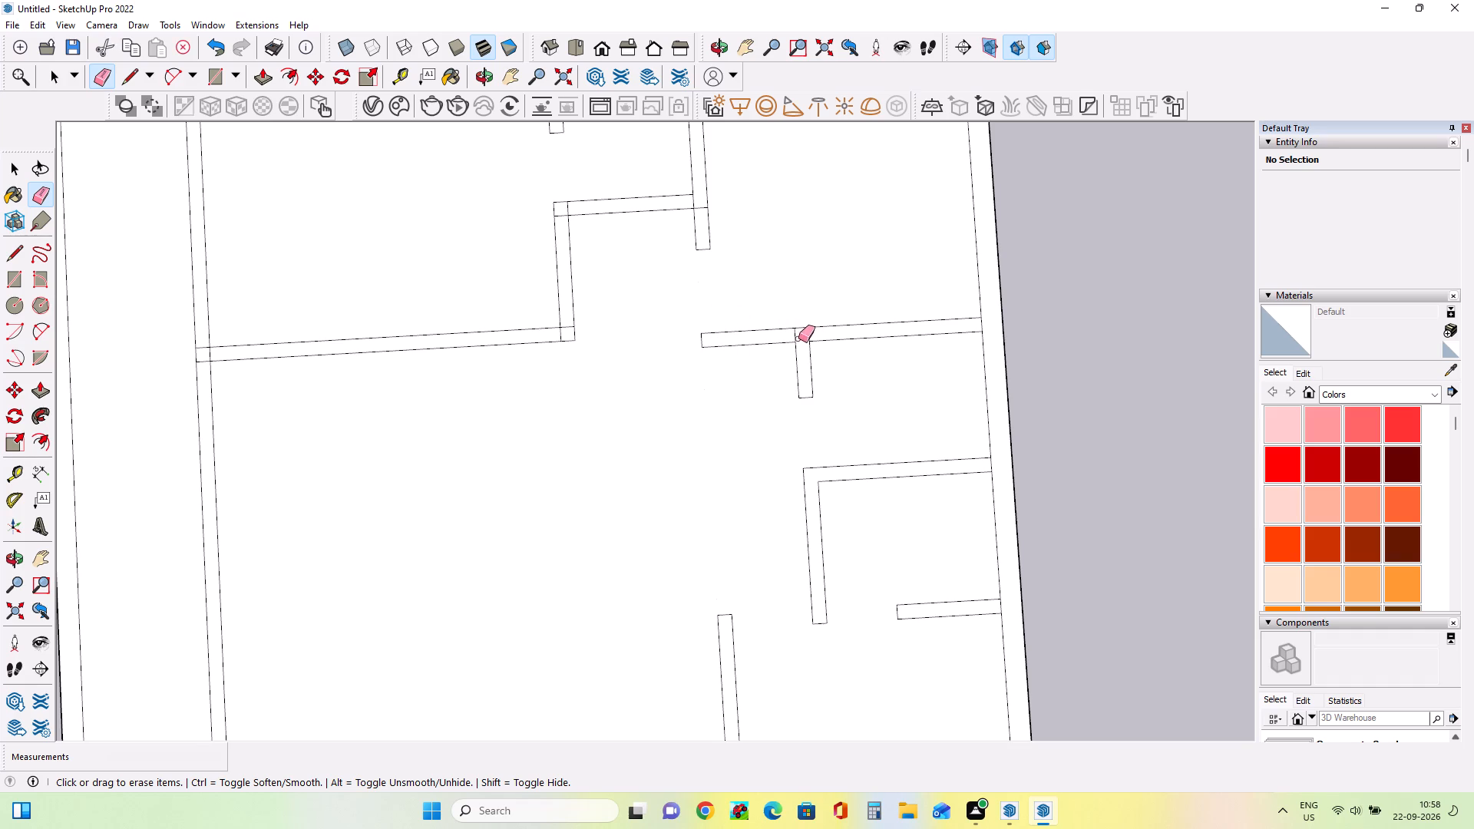
pyautogui.click(793, 337)
pyautogui.click(795, 333)
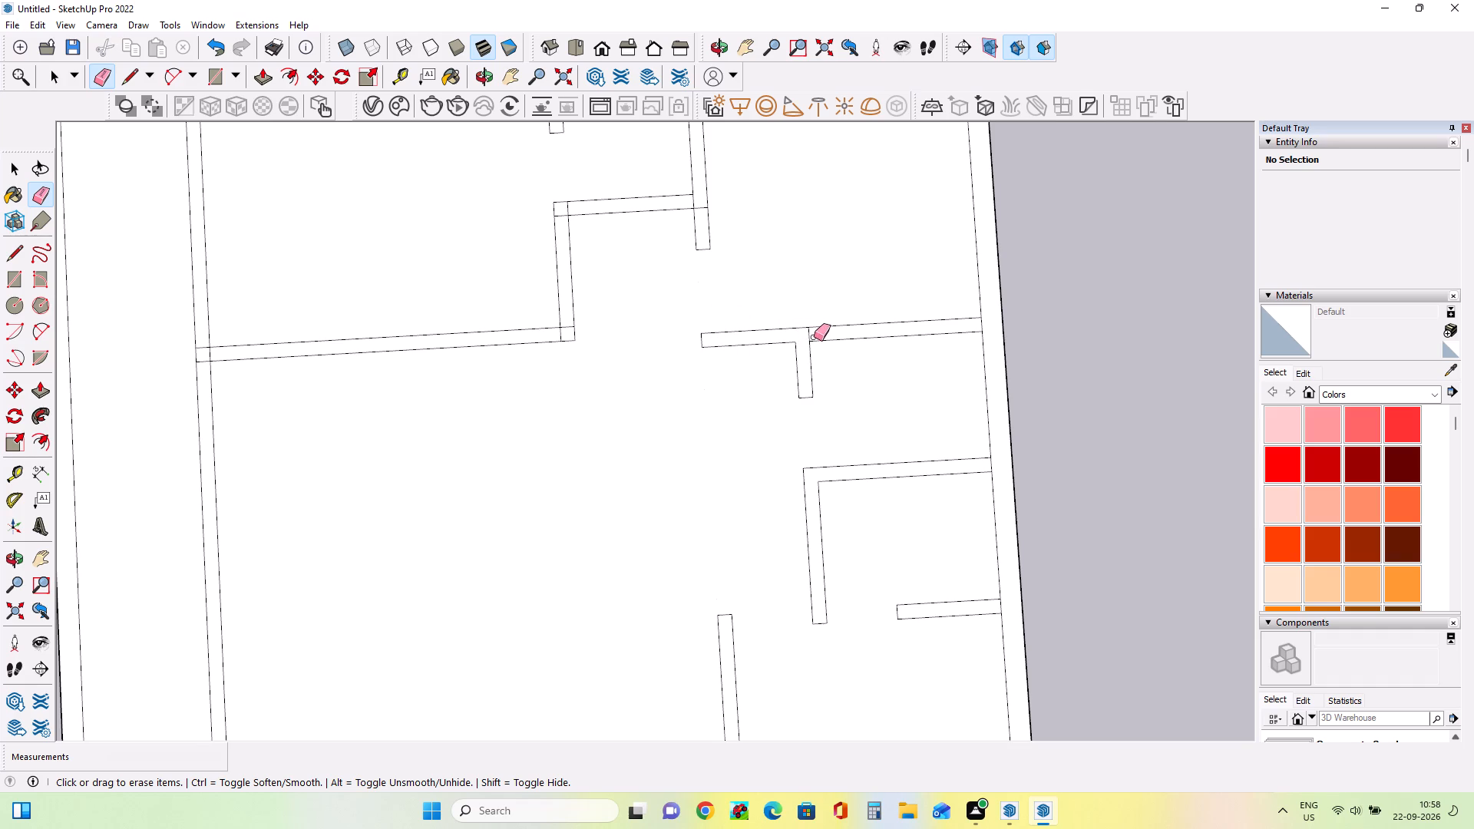
pyautogui.click(809, 335)
# Place a horizontal guide 3' above the upper line of the upper-left room's lower wall.
pyautogui.click(11, 474)
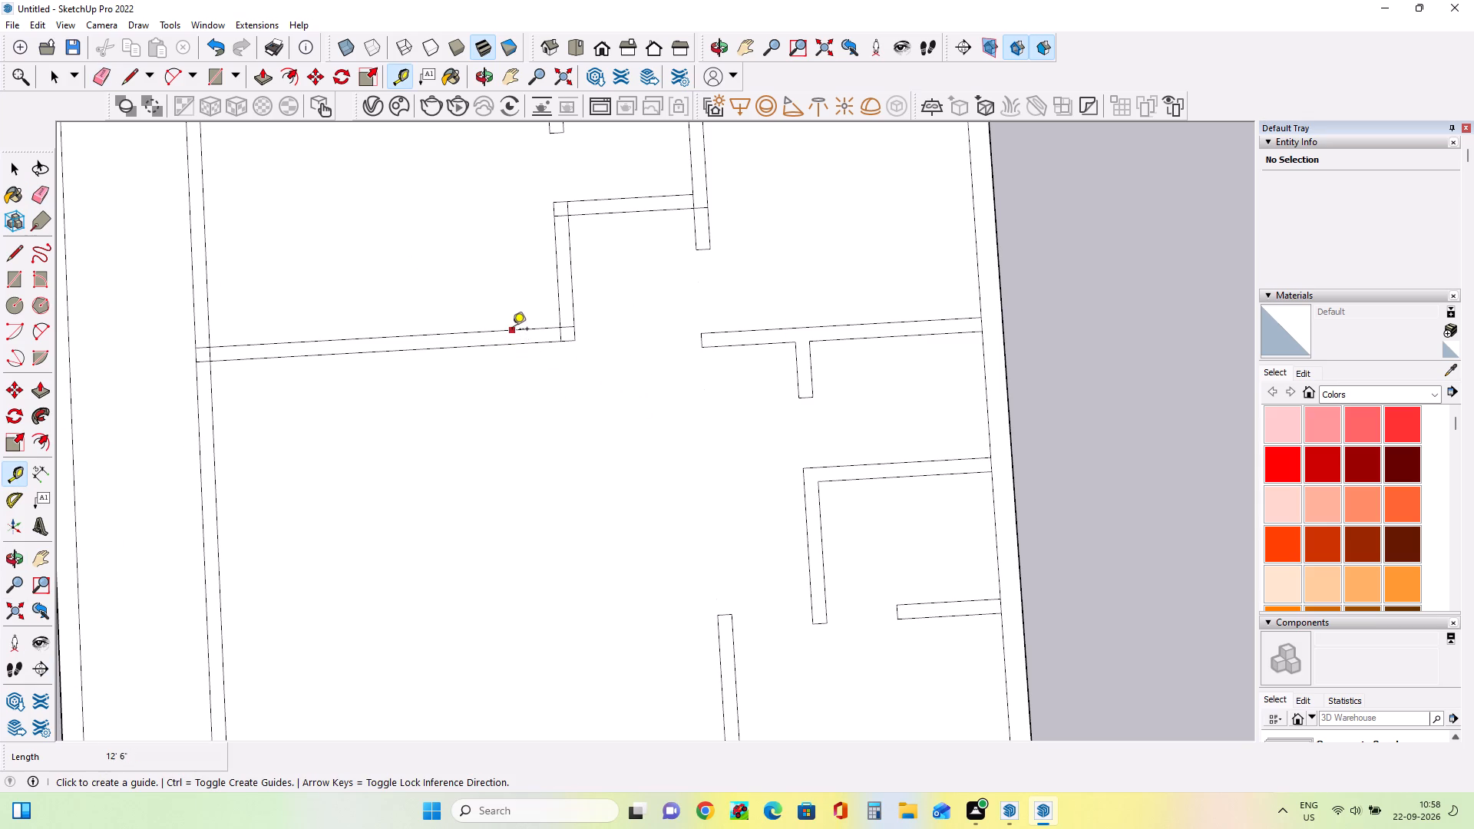
pyautogui.click(512, 330)
pyautogui.write("3'")
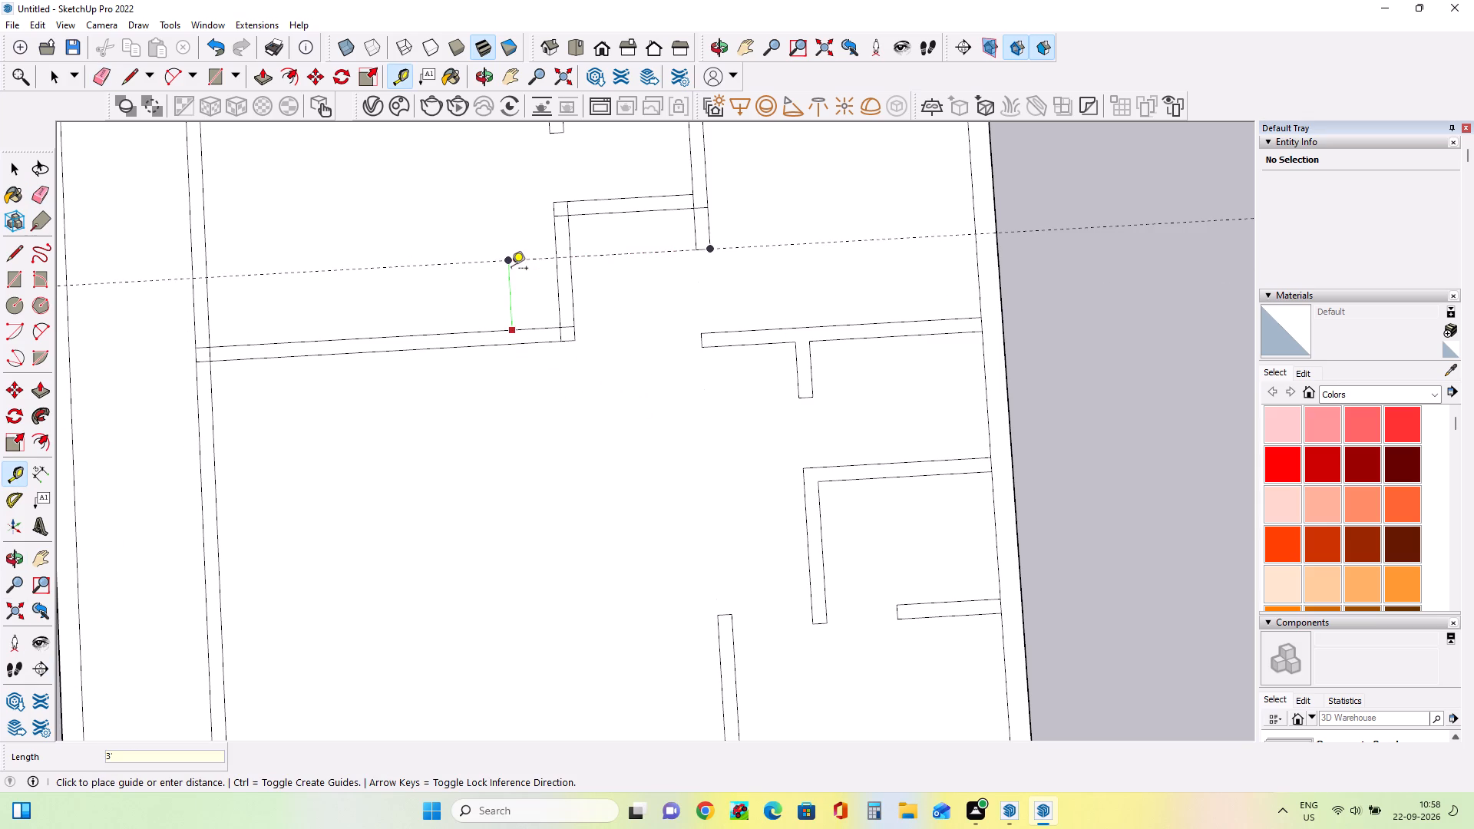
pyautogui.press('Return')
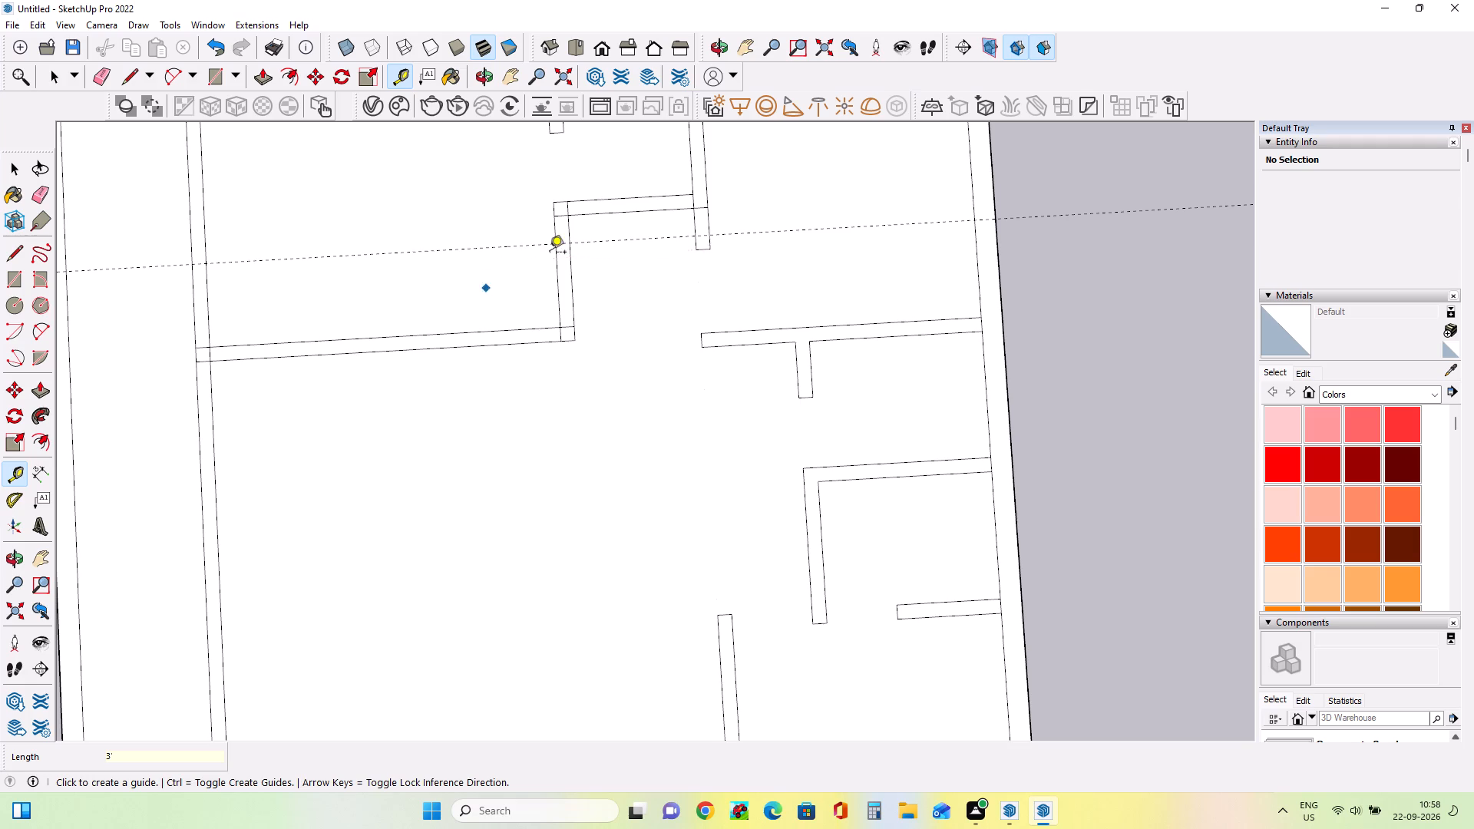
# Draw a short line across the upper-left room's right wall at the guide.
pyautogui.click(14, 248)
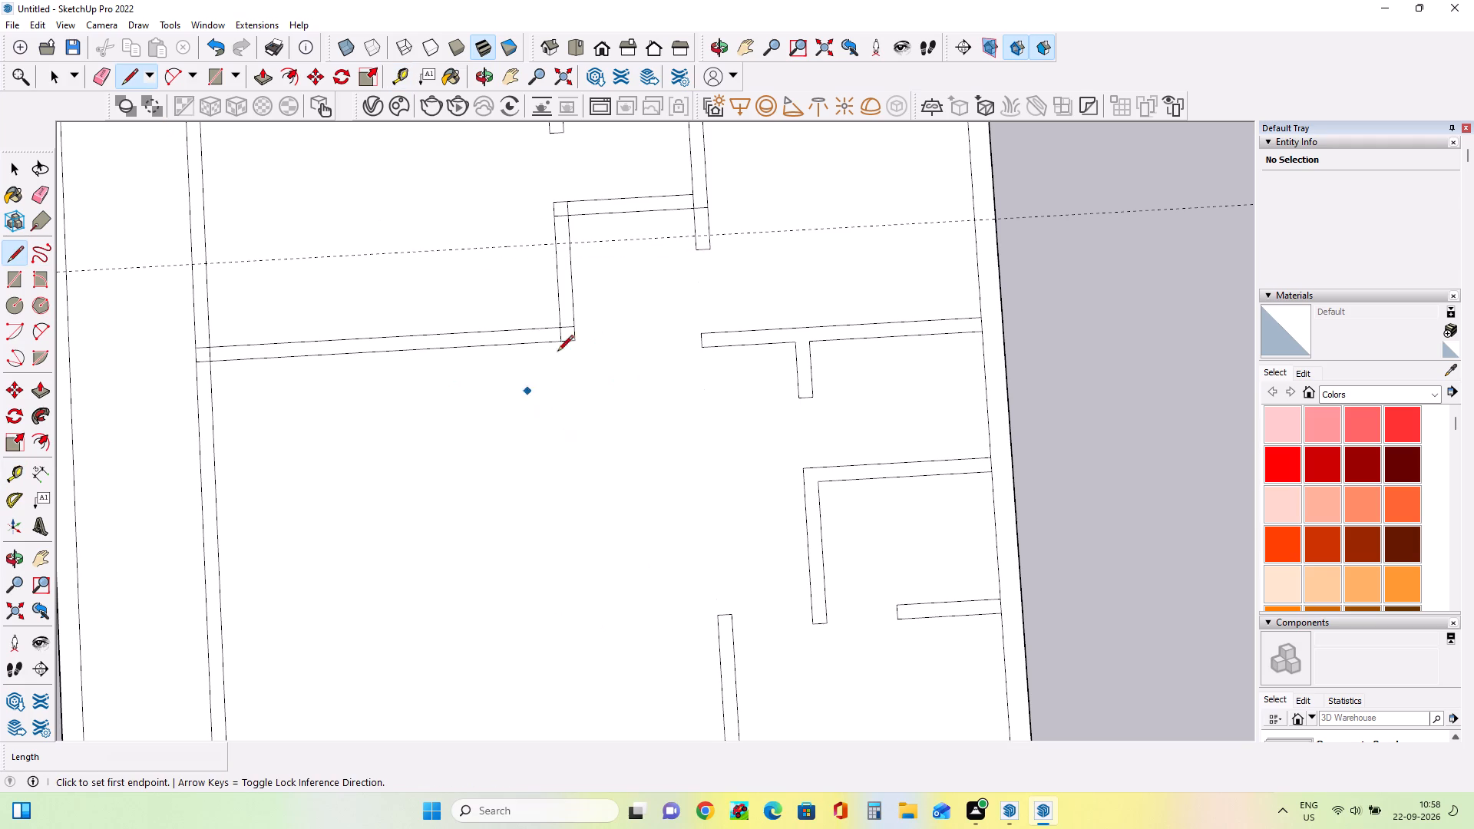
pyautogui.click(567, 243)
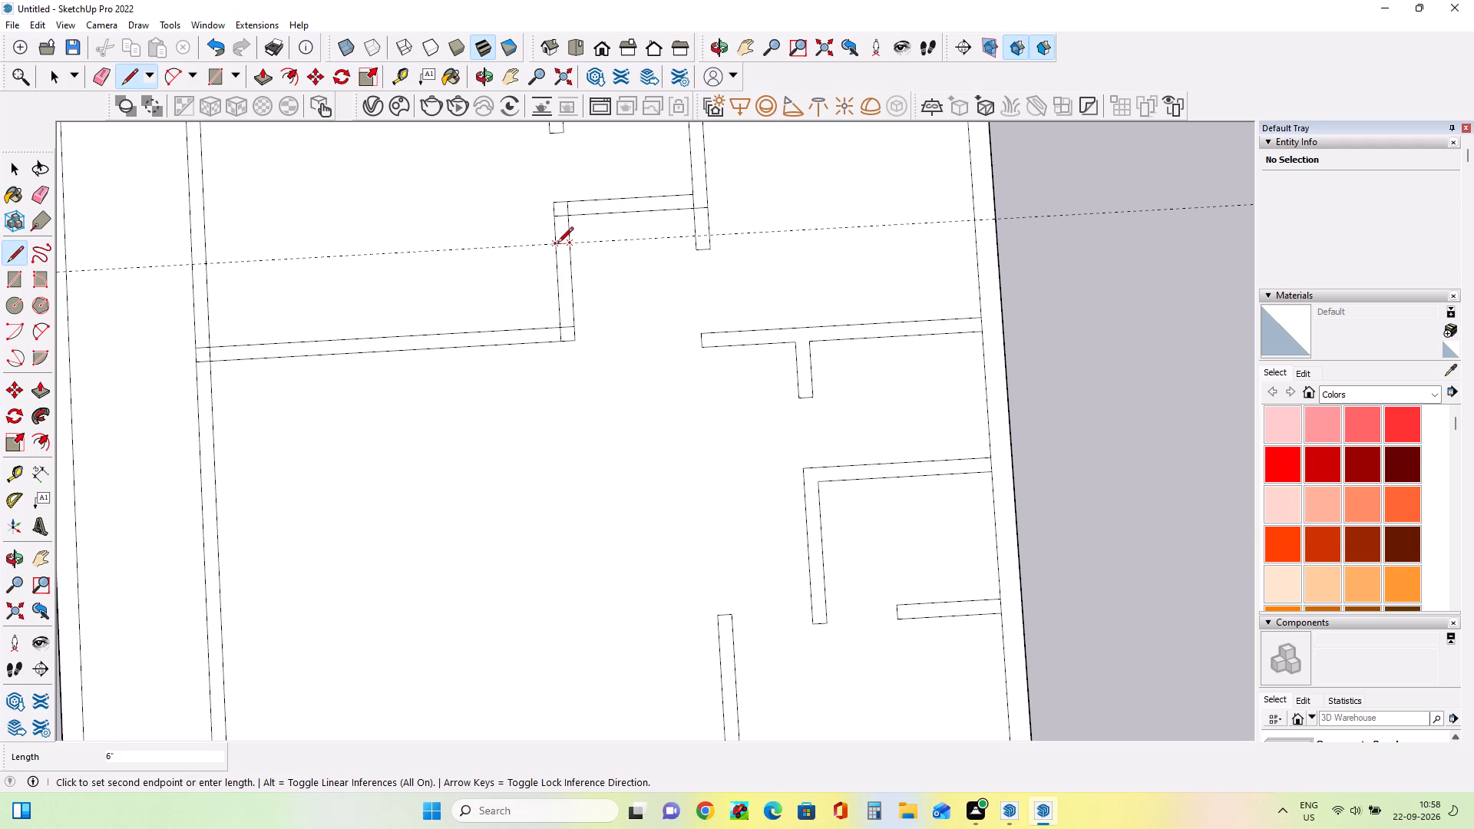
pyautogui.click(556, 245)
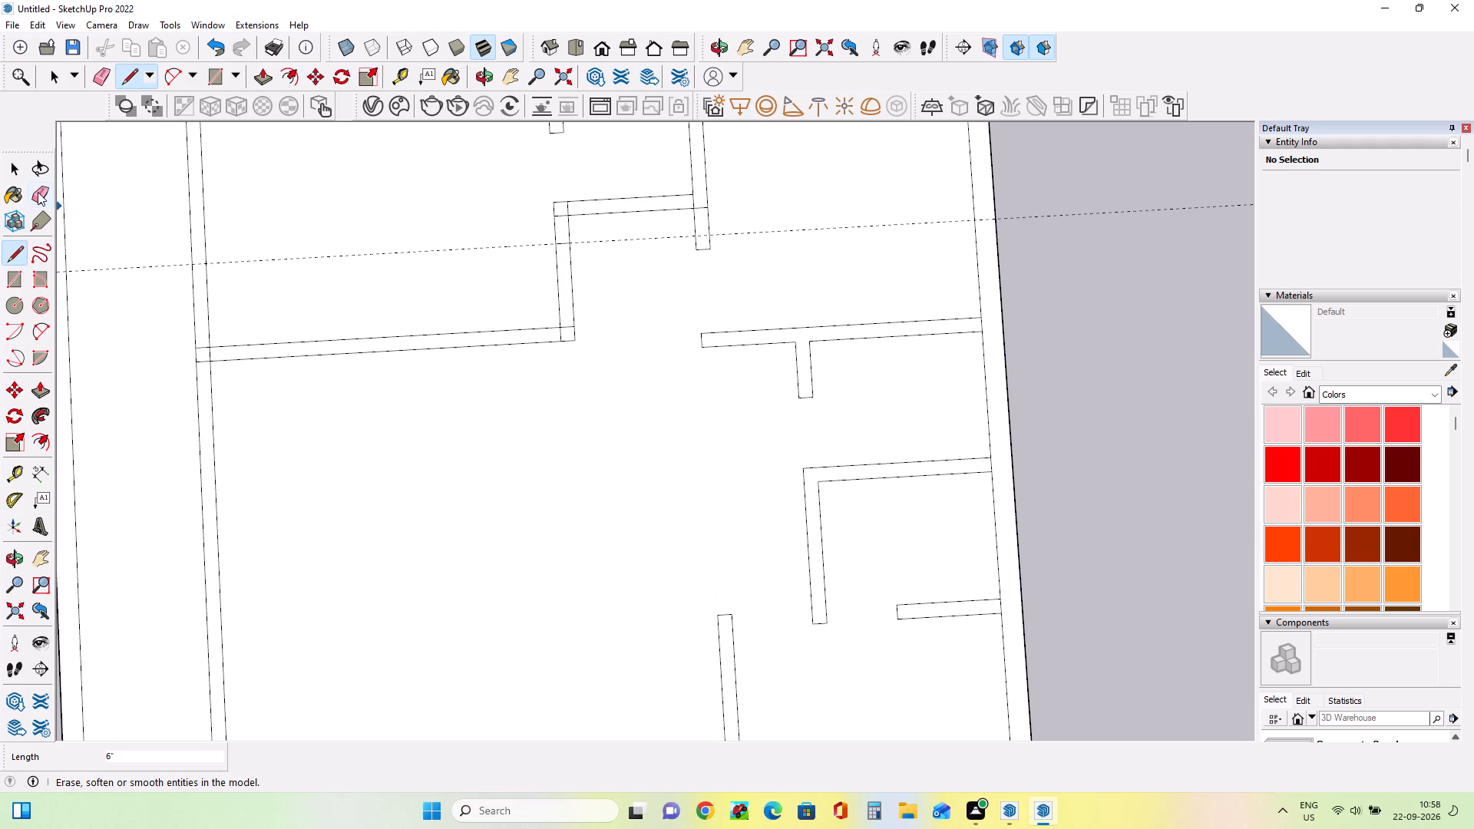
# Erase the guide and the upper-left room's right wall lines between the short closing line and the lower wall.
pyautogui.click(38, 192)
pyautogui.click(502, 245)
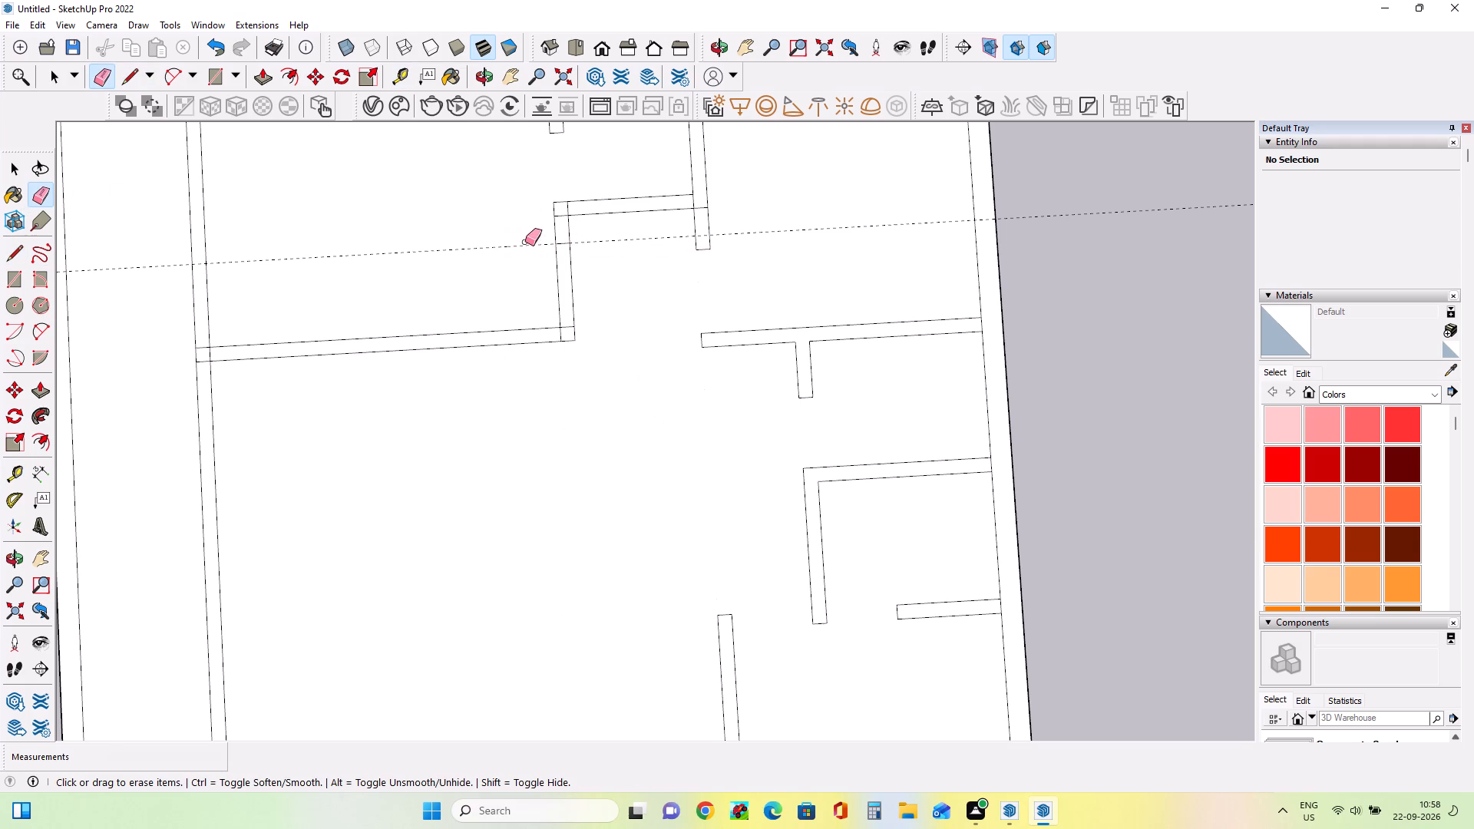
pyautogui.click(525, 242)
pyautogui.click(527, 246)
pyautogui.click(569, 264)
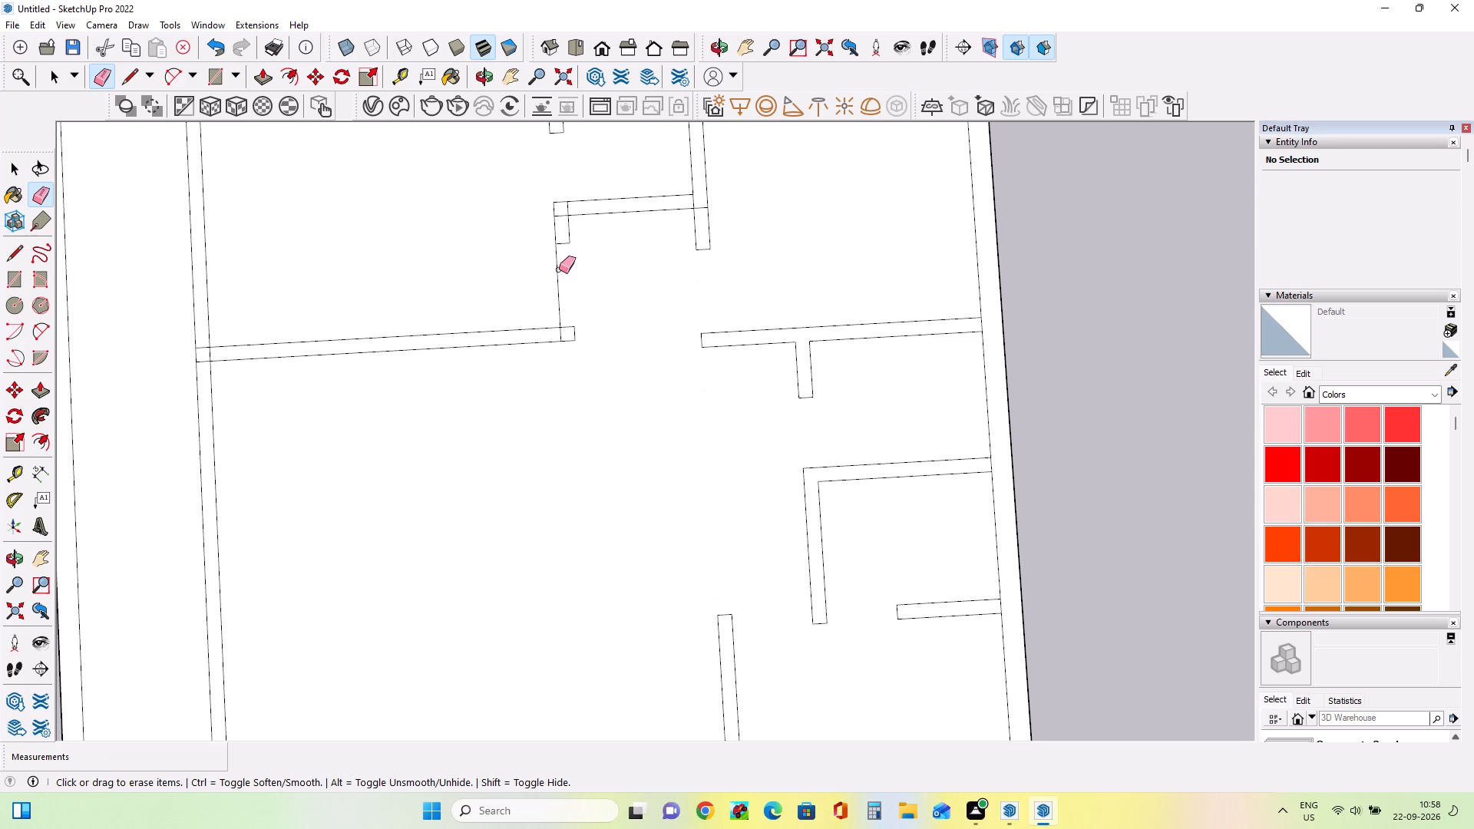
pyautogui.click(556, 269)
# Erase the overlapping lines inside the left corner of the middle compartment's lower partition.
pyautogui.scroll(4, 570, 213)
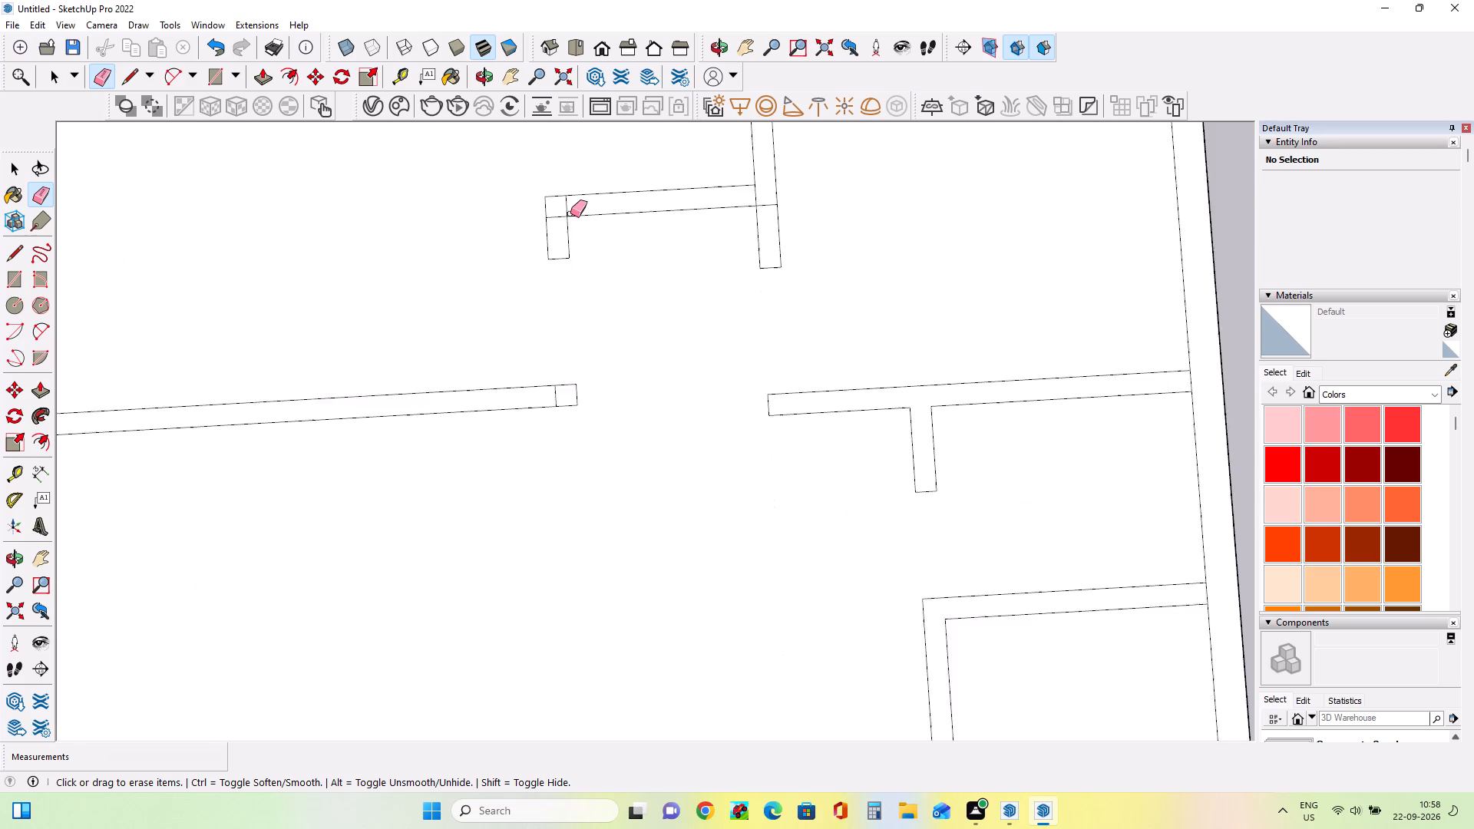
pyautogui.scroll(1, 570, 213)
pyautogui.click(565, 208)
pyautogui.click(554, 216)
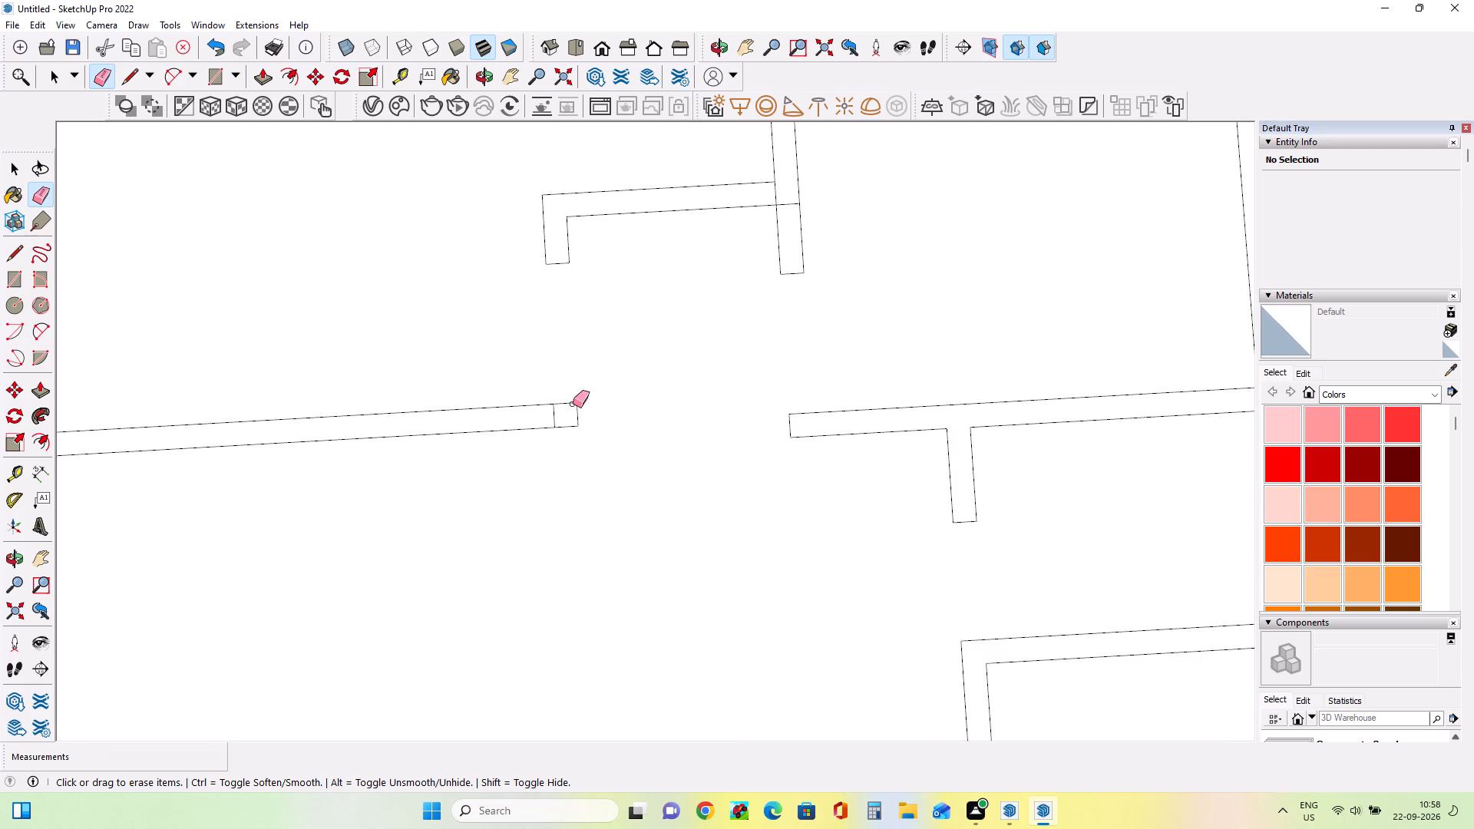
# Erase the stray line near the upper-left room's lower wall end and the overlapping lines where the middle compartment's lower partition meets its right wall.
pyautogui.click(554, 416)
pyautogui.click(791, 206)
pyautogui.click(772, 193)
pyautogui.click(776, 191)
# Erase the overlapping lines where the middle compartment's left partition meets the upper wall.
pyautogui.scroll(-8, 794, 332)
pyautogui.scroll(4, 793, 163)
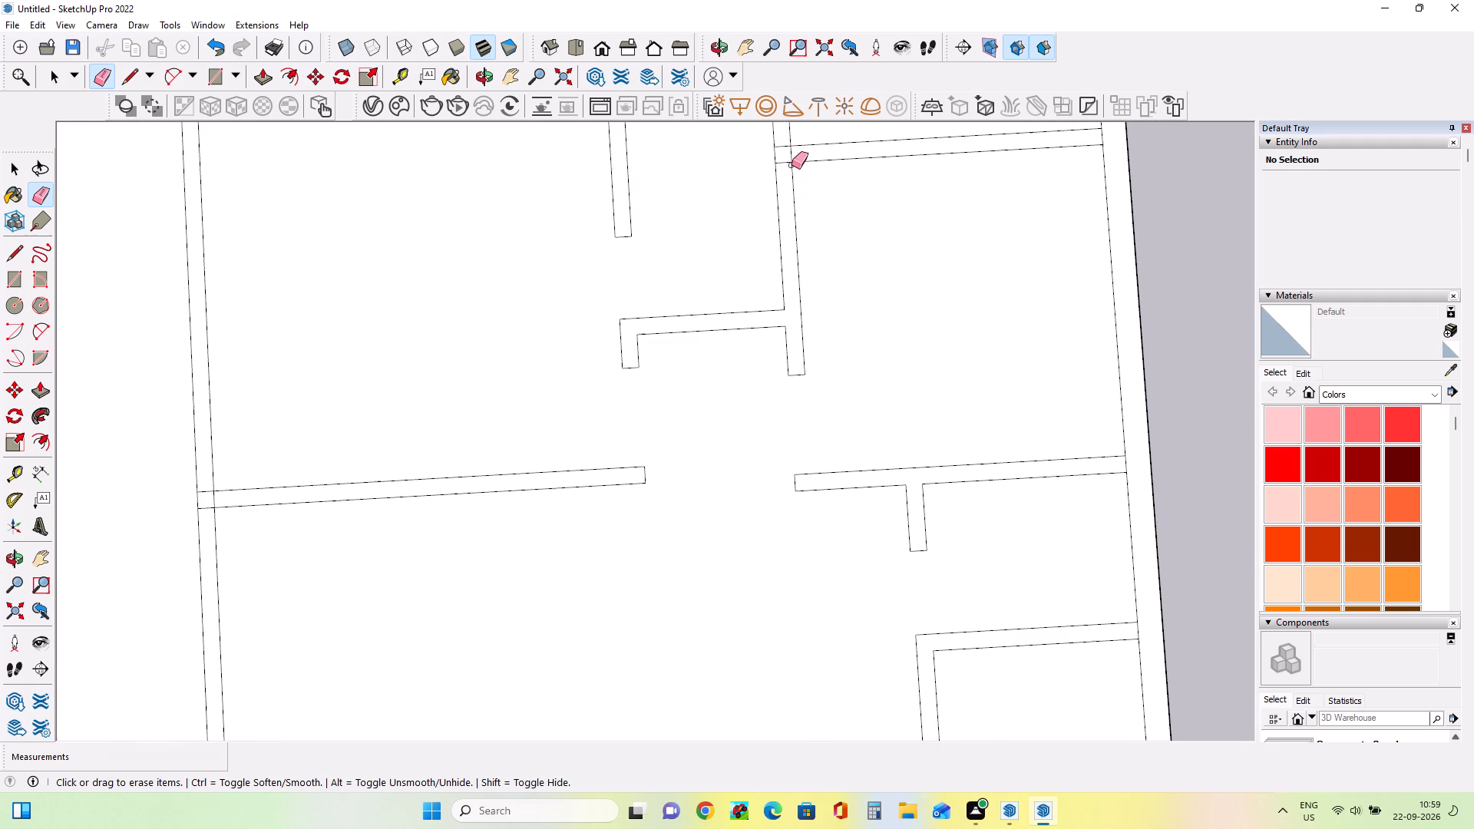
pyautogui.click(38, 567)
pyautogui.moveTo(636, 404); pyautogui.dragTo(612, 556)
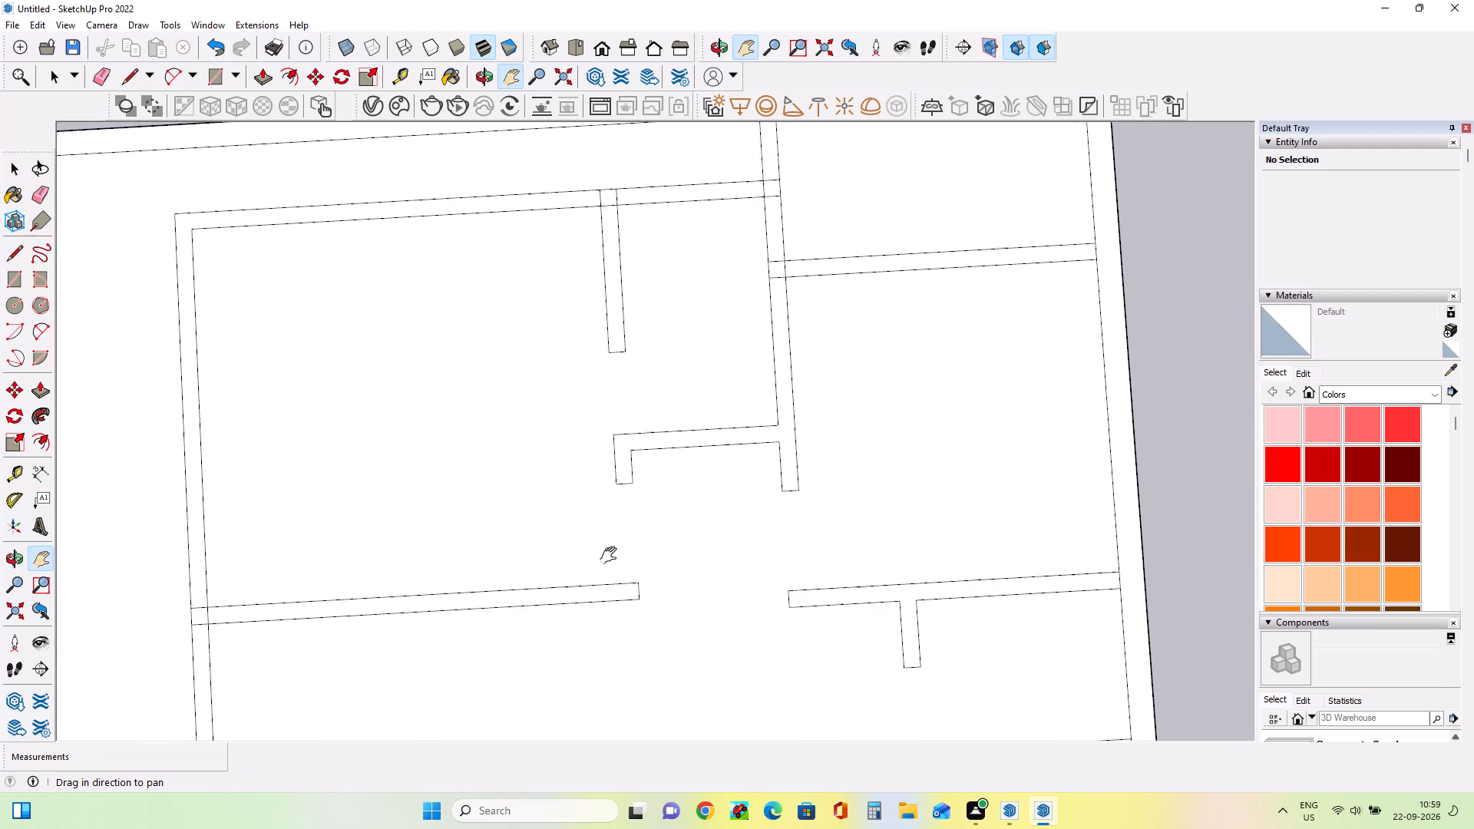
pyautogui.moveTo(612, 556); pyautogui.dragTo(610, 563)
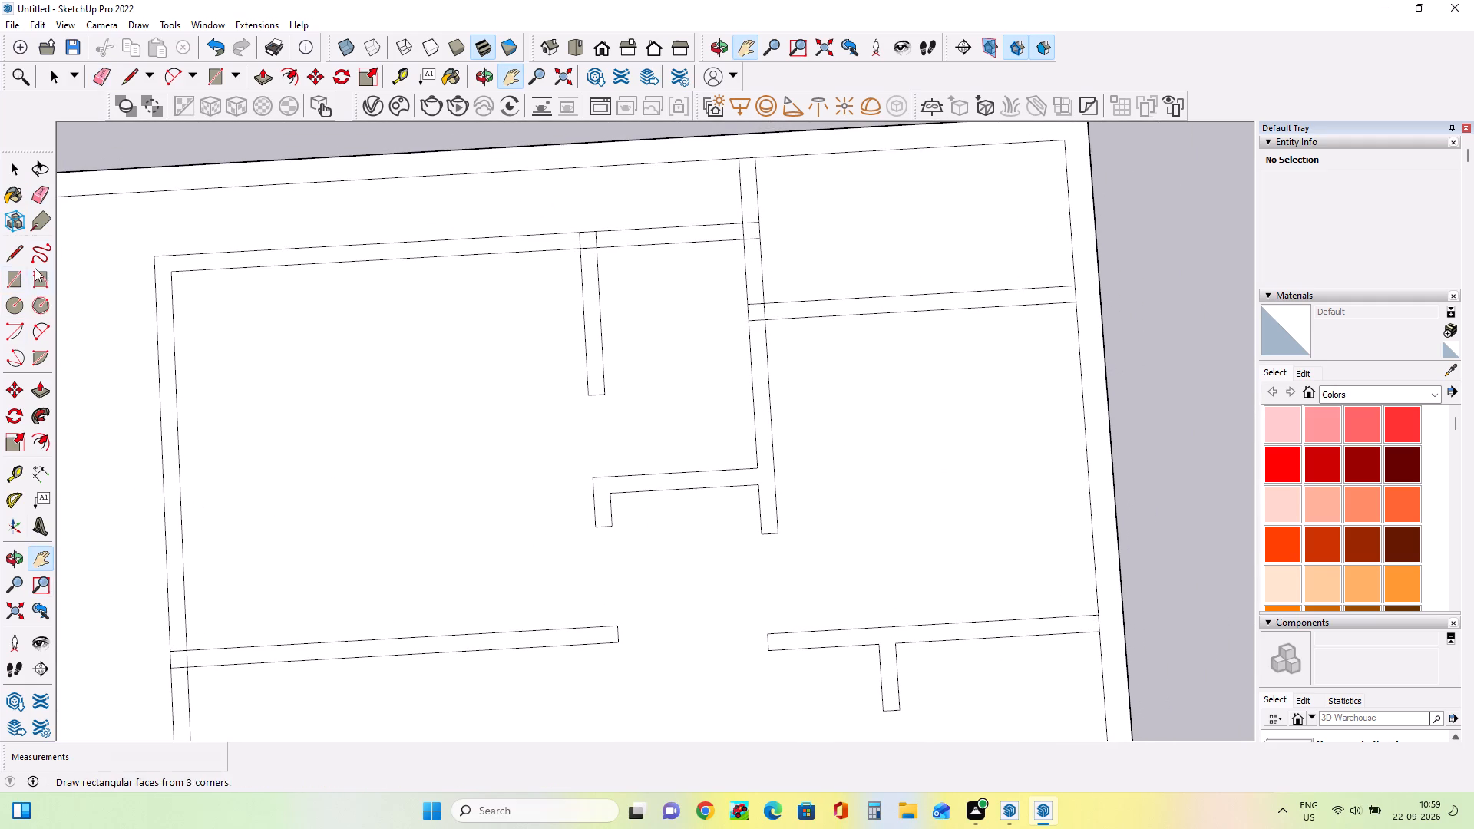
pyautogui.click(44, 202)
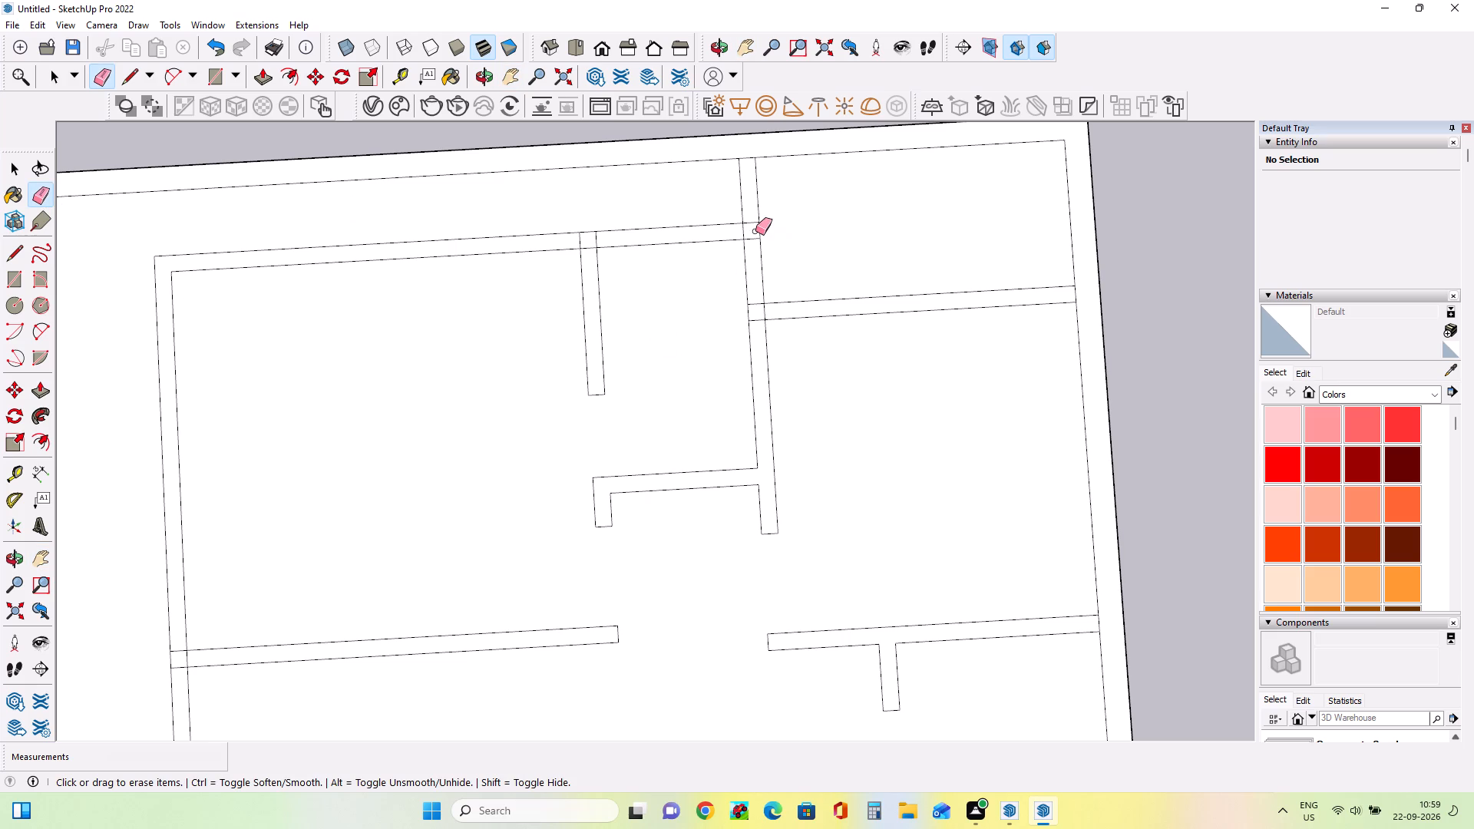
pyautogui.click(598, 242)
pyautogui.click(579, 242)
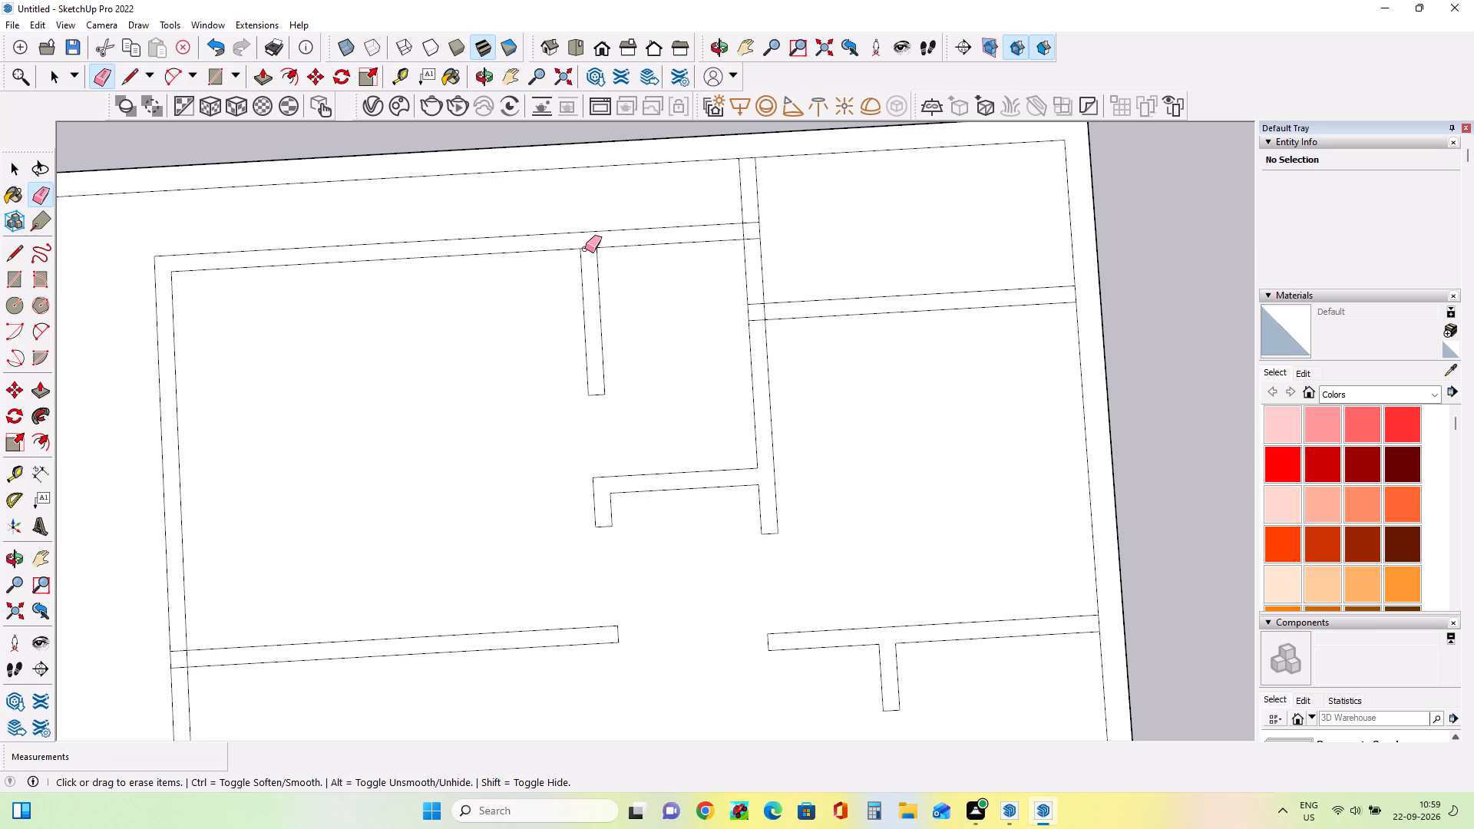
pyautogui.click(587, 249)
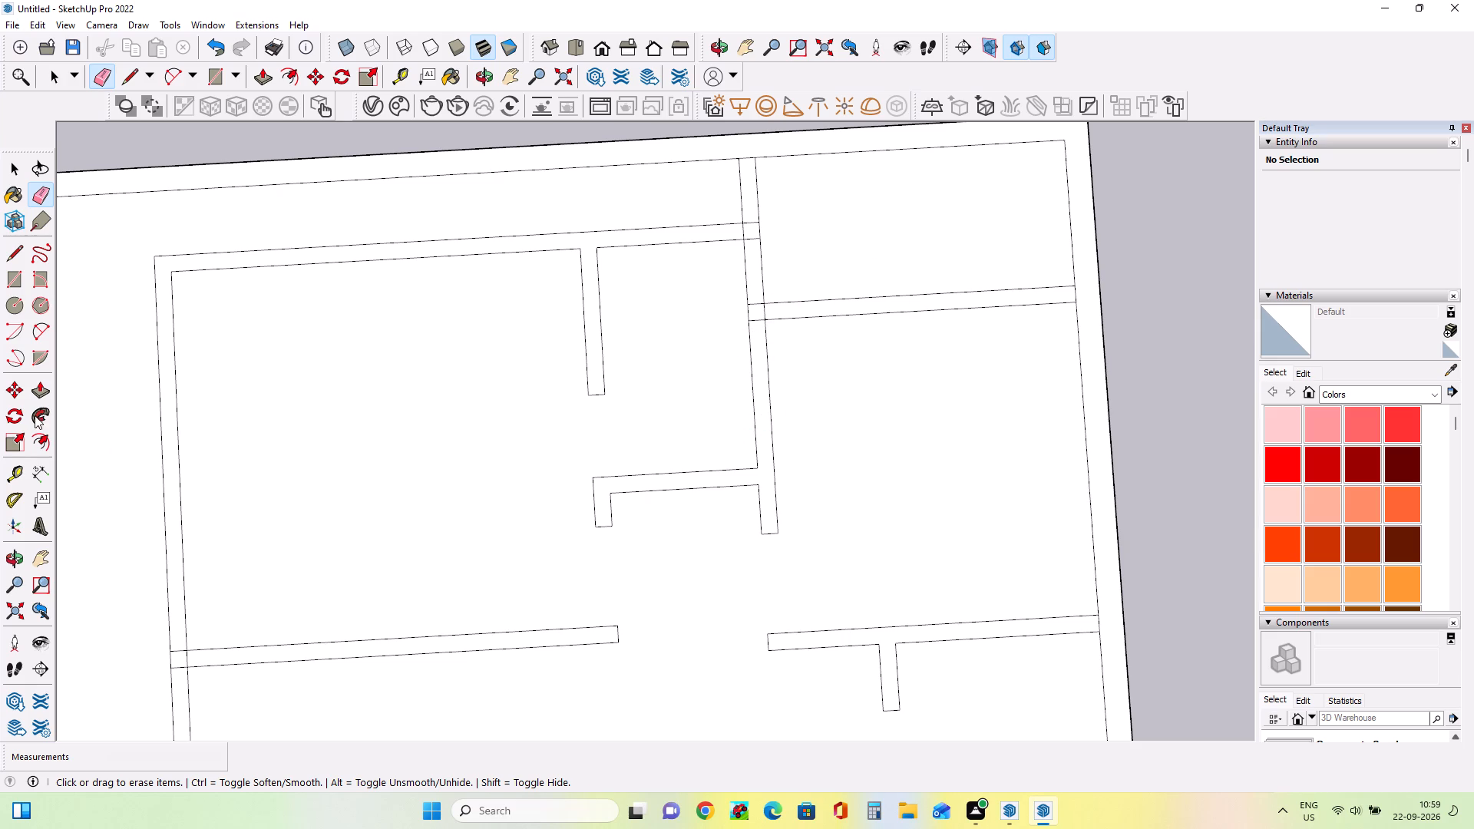
# Place a vertical guide 2'6" into the upper-right room from the right line of its left wall.
pyautogui.click(16, 480)
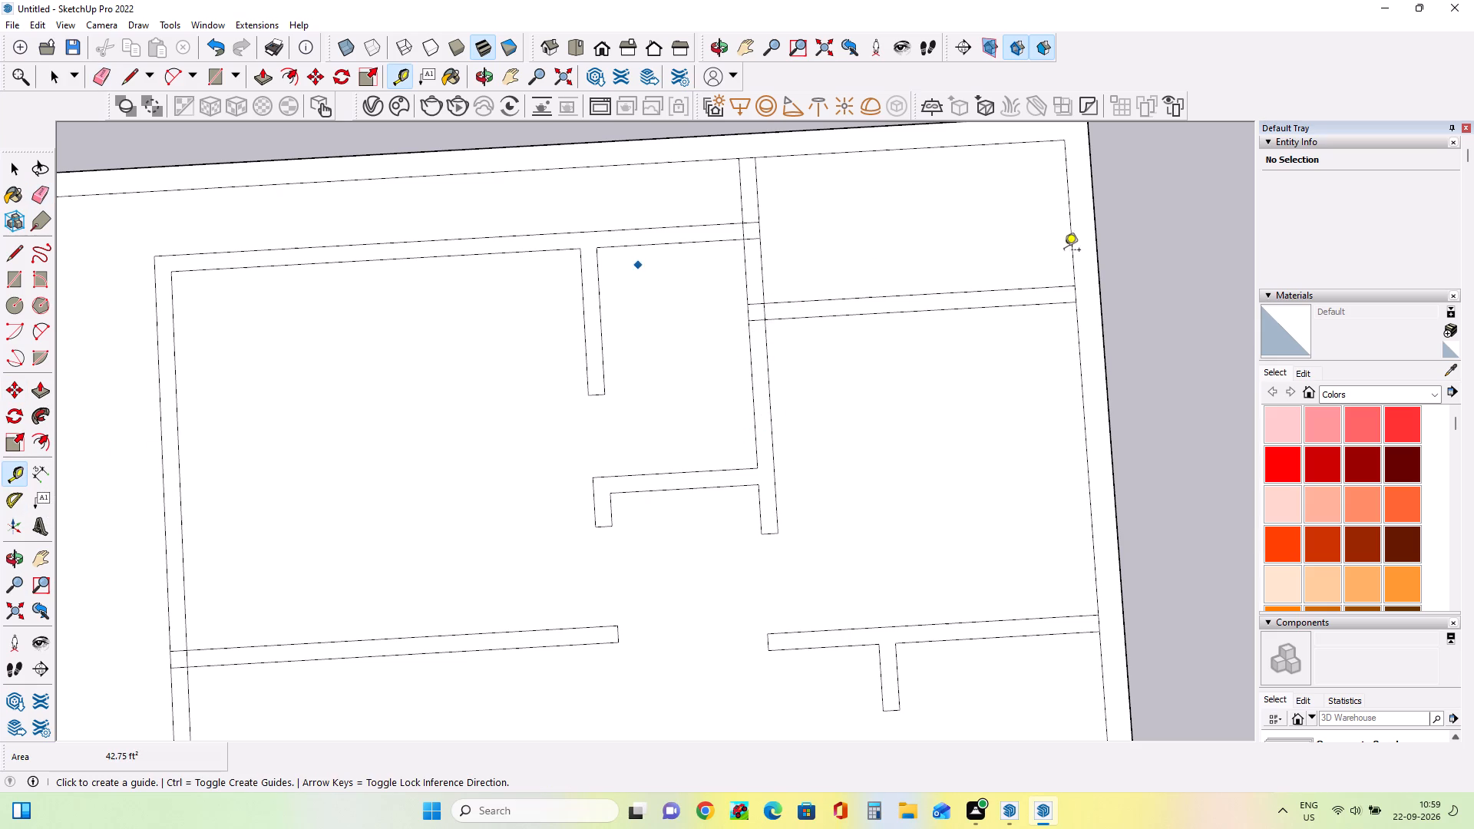
pyautogui.click(764, 253)
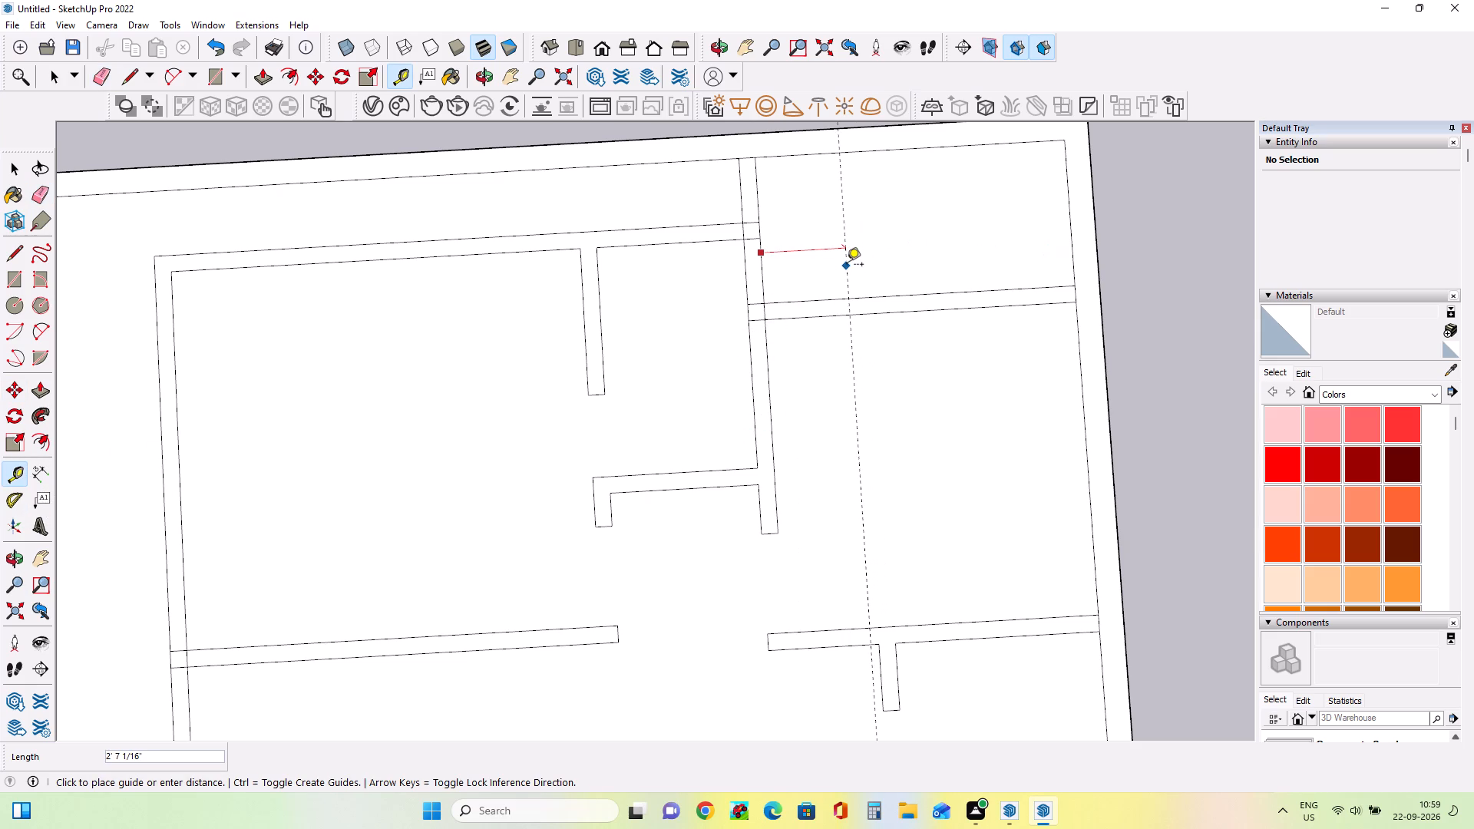
pyautogui.write('2\'6"')
pyautogui.press('Return')
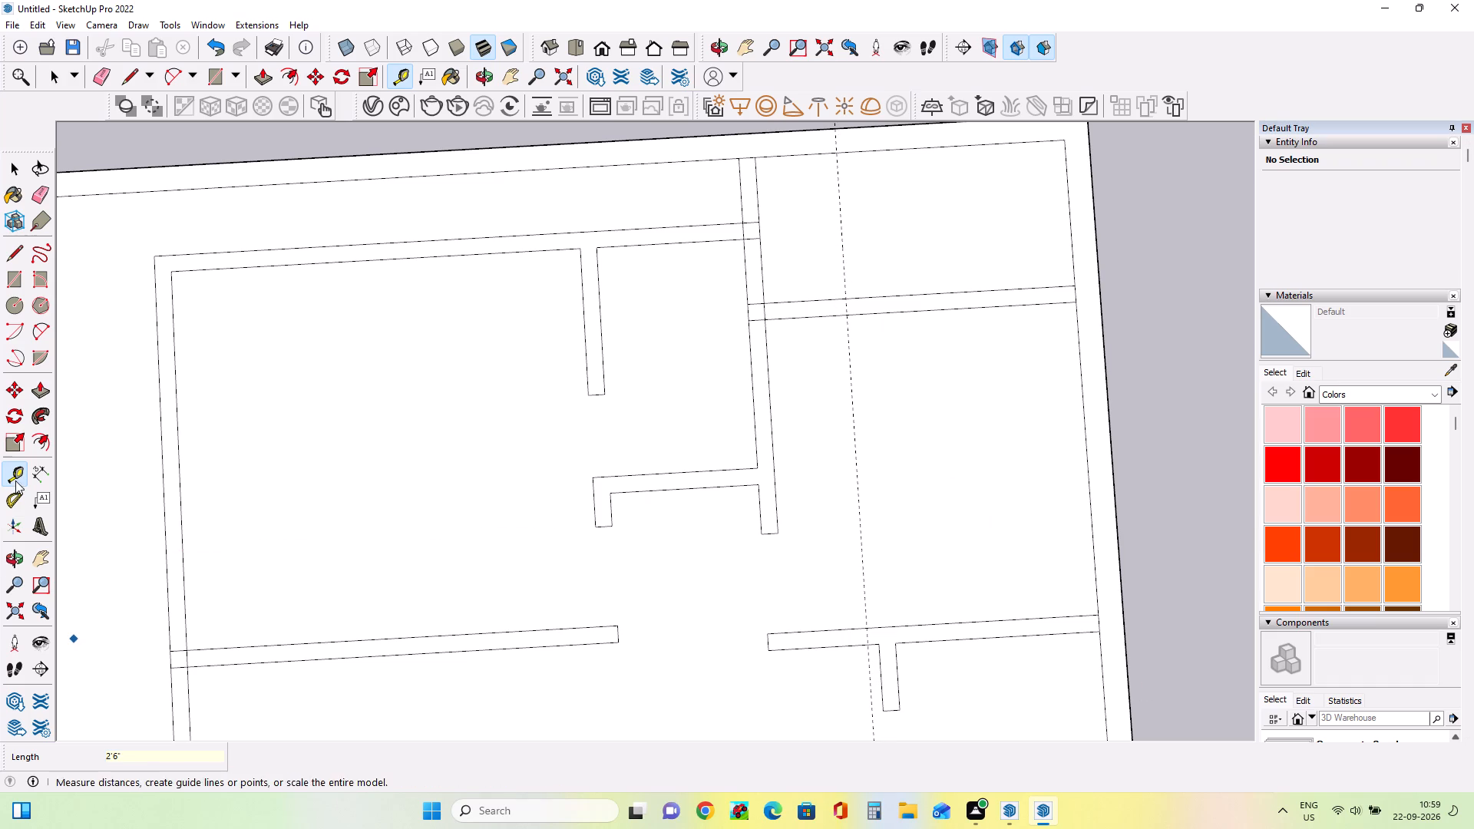
# Draw a short line across the upper-right room's horizontal partition at the guide.
pyautogui.click(15, 250)
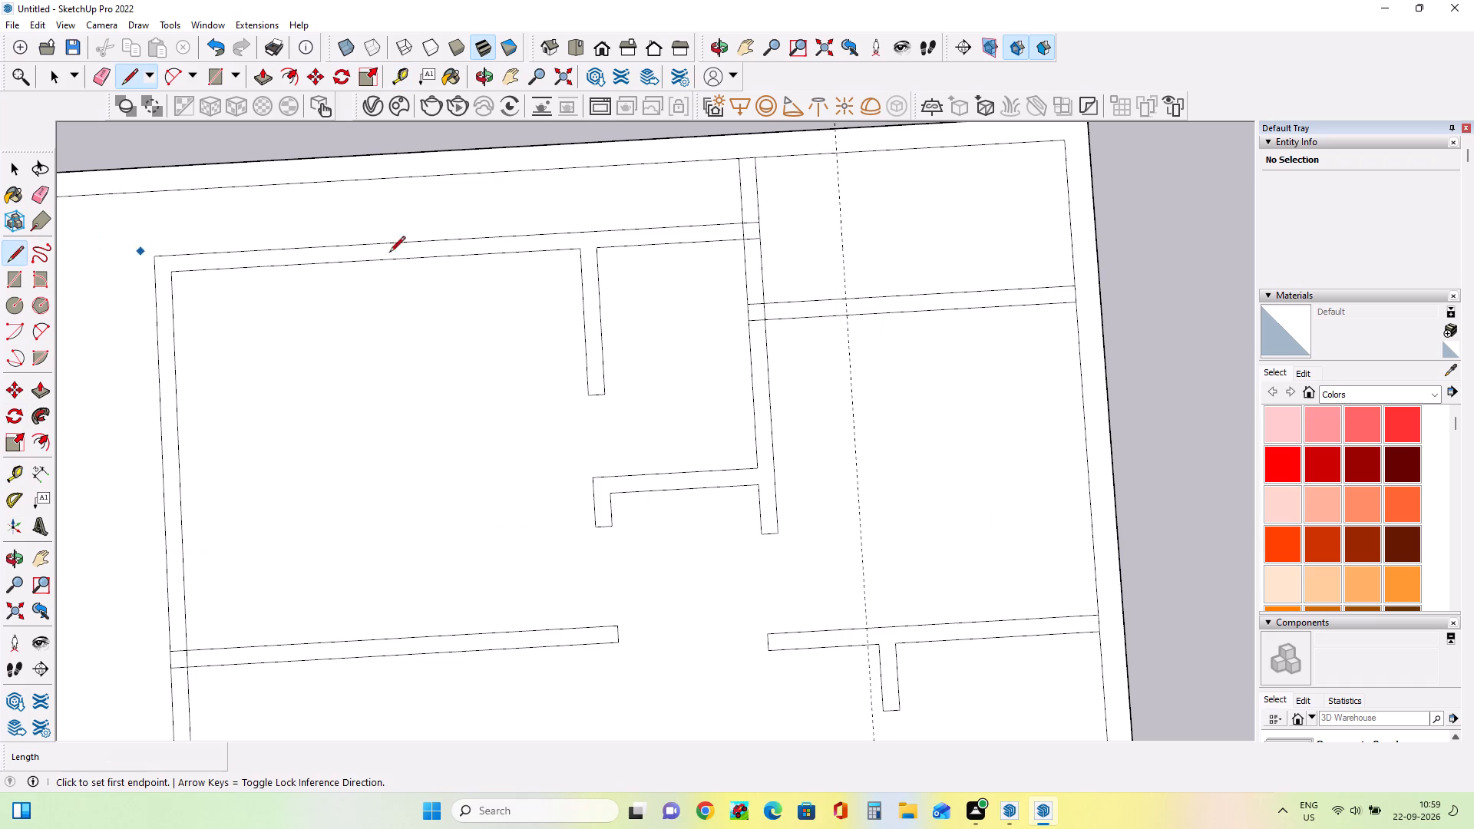
pyautogui.click(847, 315)
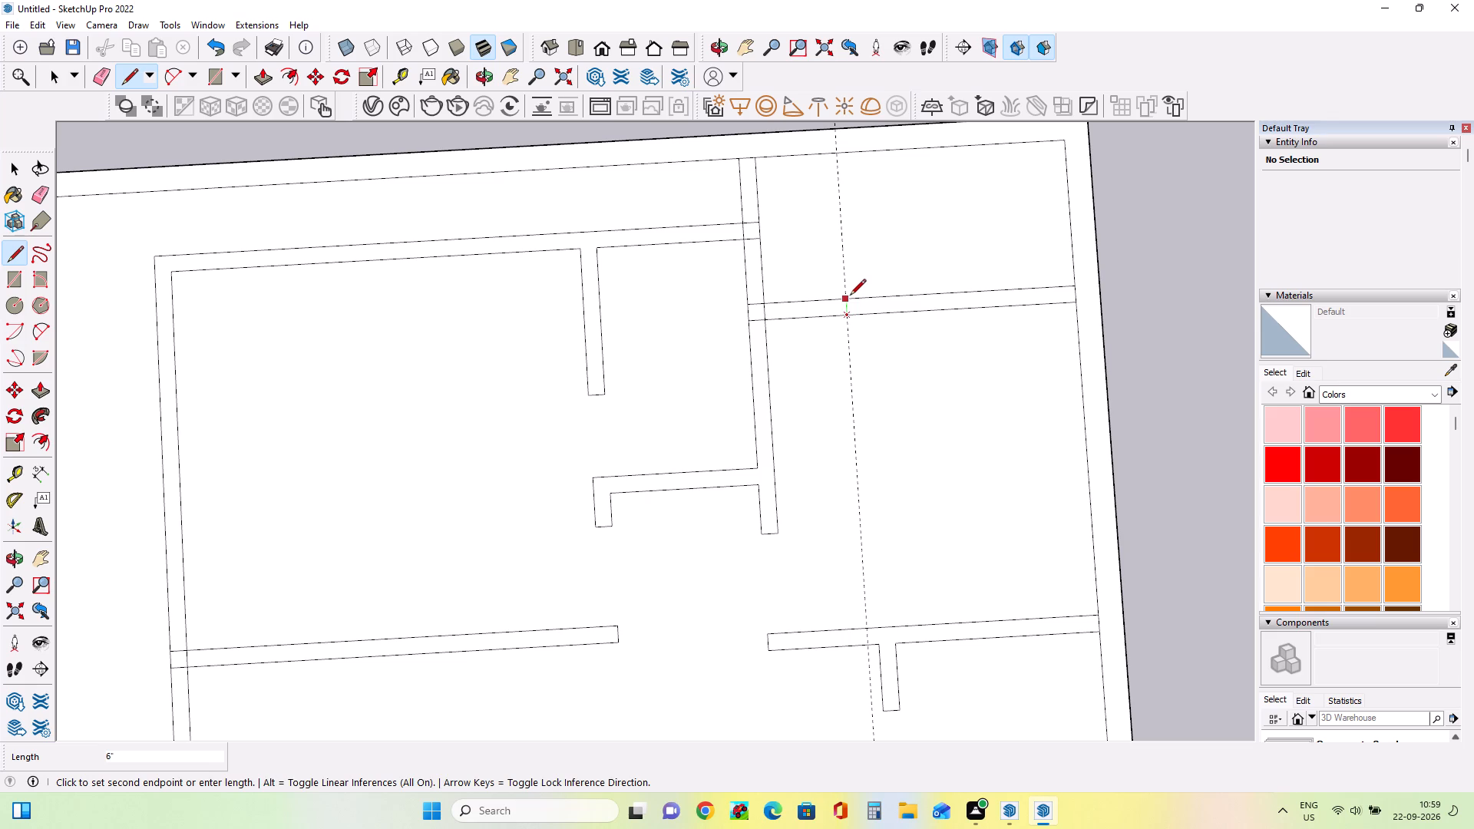
pyautogui.click(850, 296)
pyautogui.press('space')
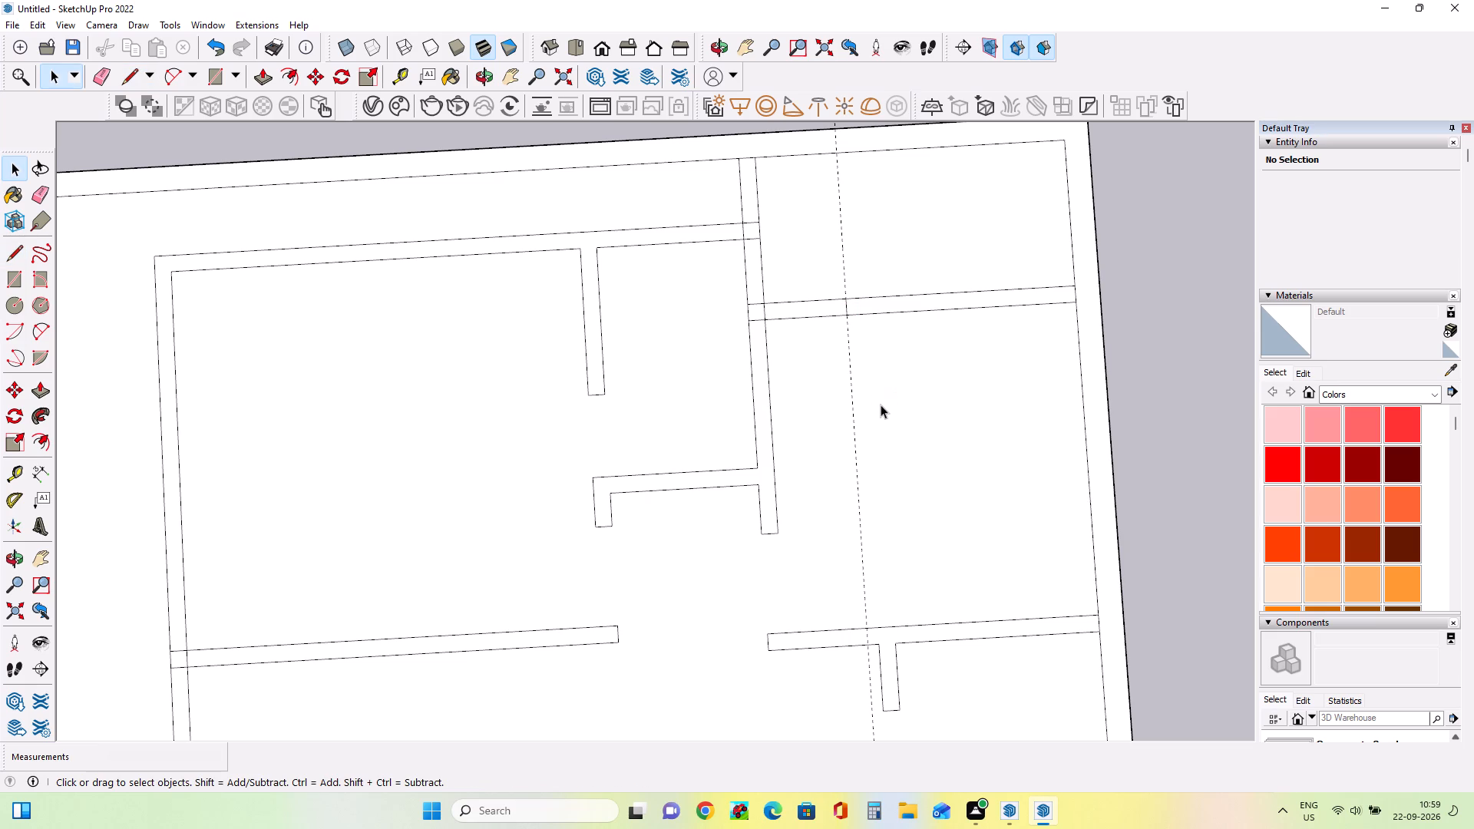
# Erase the partition lines between the upper-right room's left wall and the short closing line, and erase the guide.
pyautogui.click(40, 192)
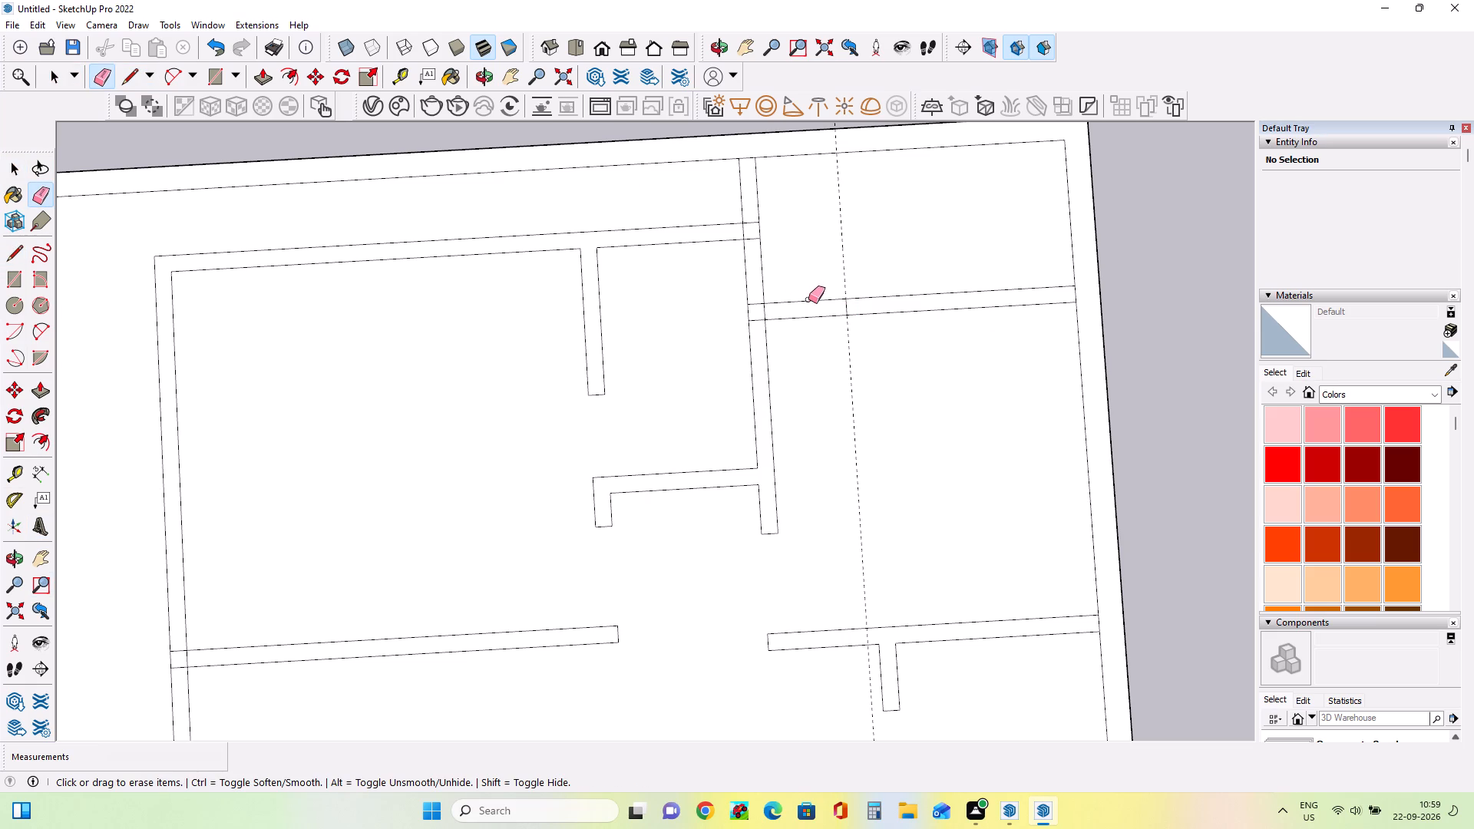
pyautogui.click(808, 299)
pyautogui.click(813, 319)
pyautogui.click(814, 315)
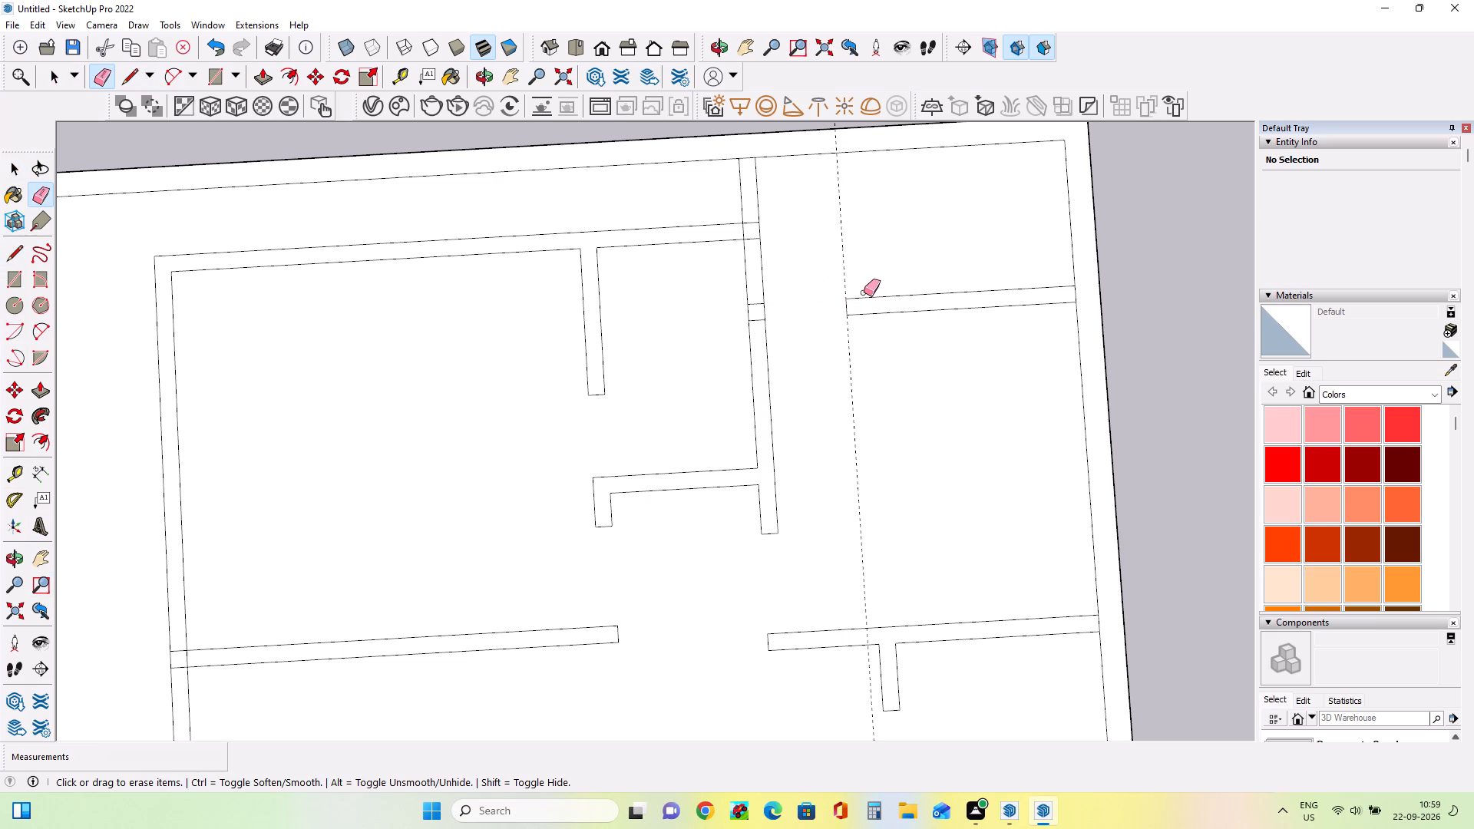
pyautogui.click(848, 281)
pyautogui.doubleClick(841, 281)
# Erase the leftover partition lines inside the upper-right room's left wall and the overlapping lines at its junction with the upper wall.
pyautogui.click(758, 304)
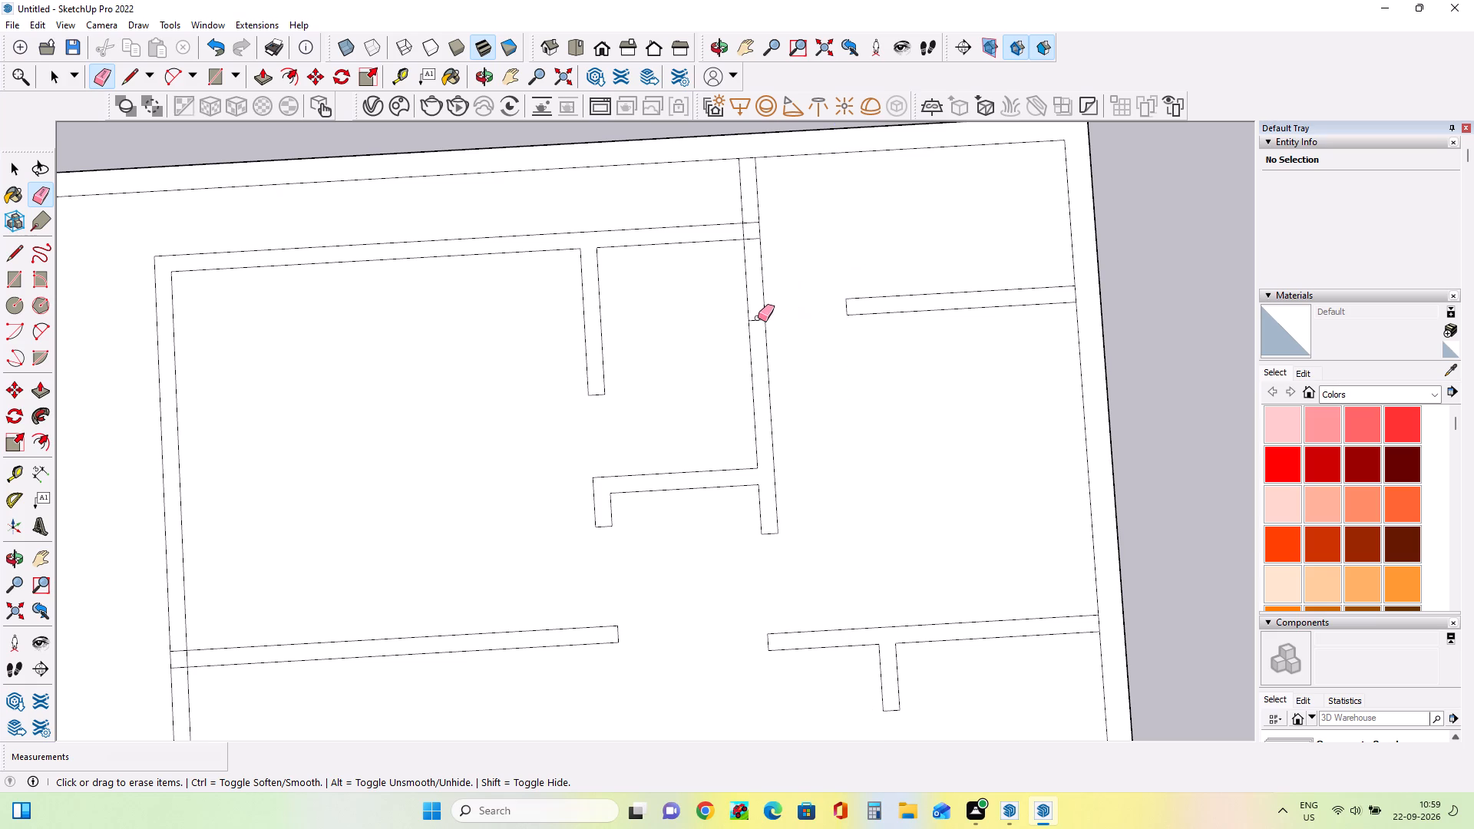
pyautogui.click(758, 323)
pyautogui.rightClick(758, 323)
pyautogui.click(1148, 296)
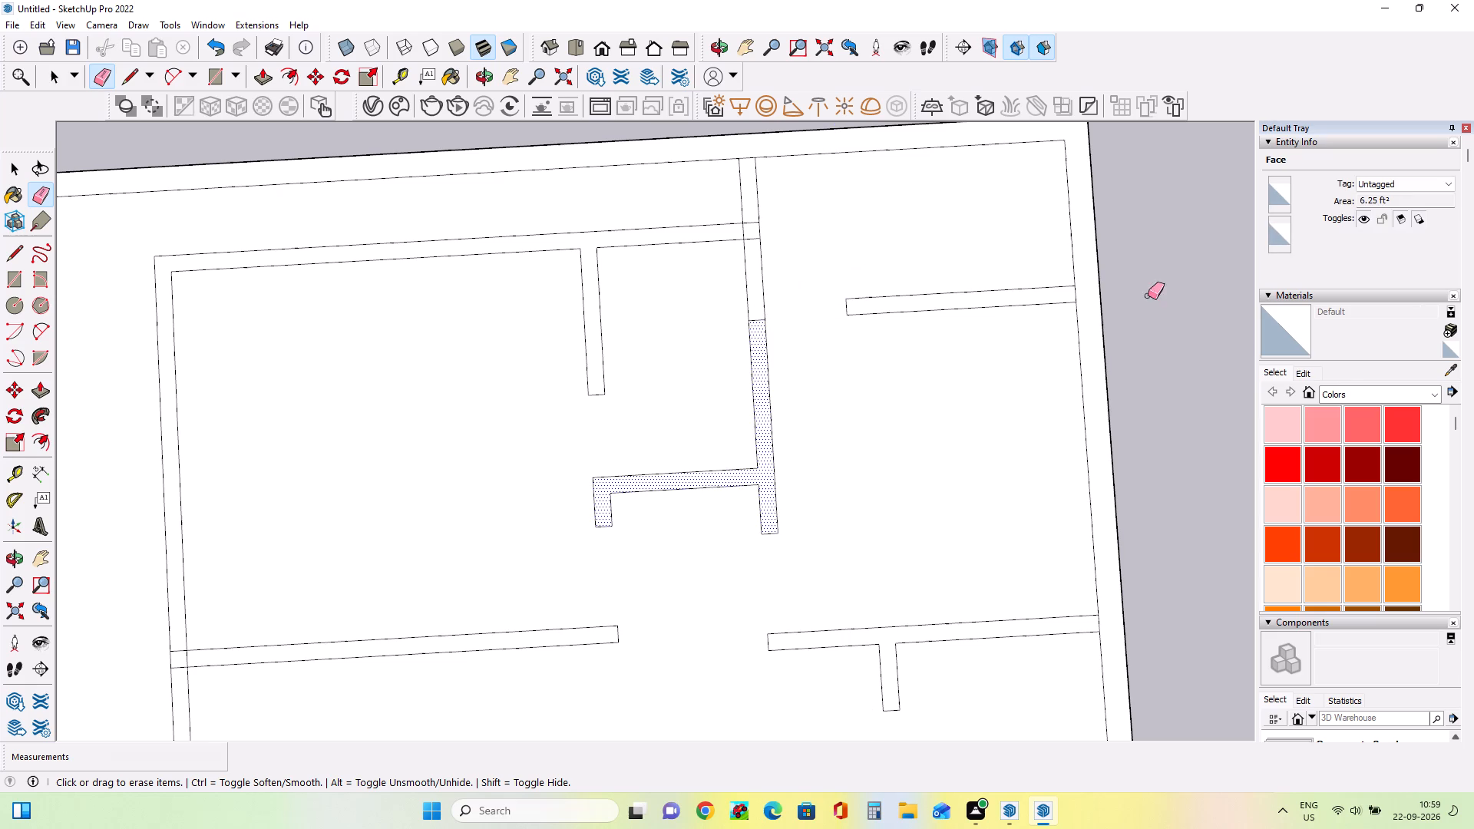
pyautogui.click(758, 320)
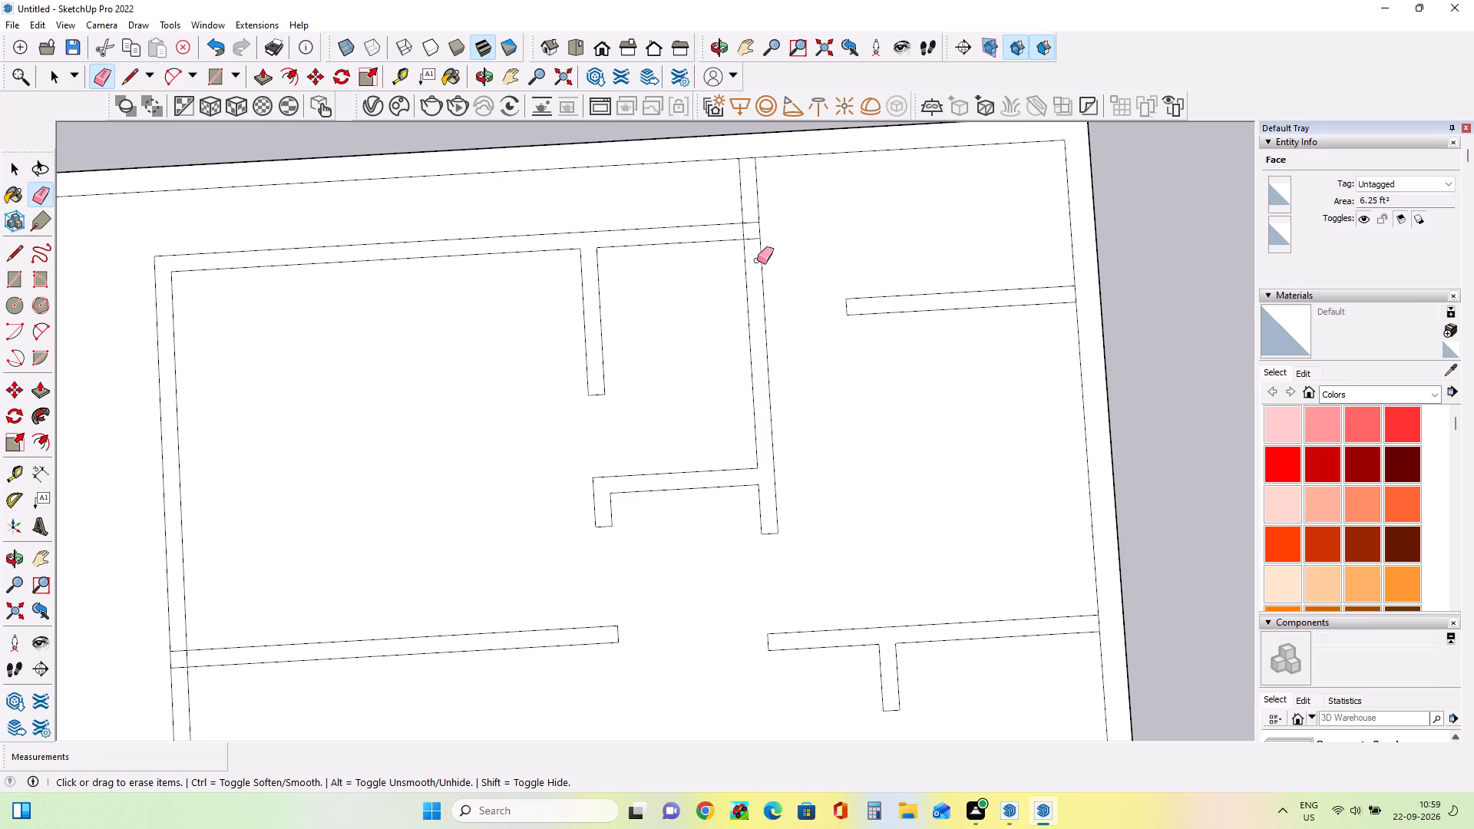
pyautogui.click(752, 223)
pyautogui.click(754, 237)
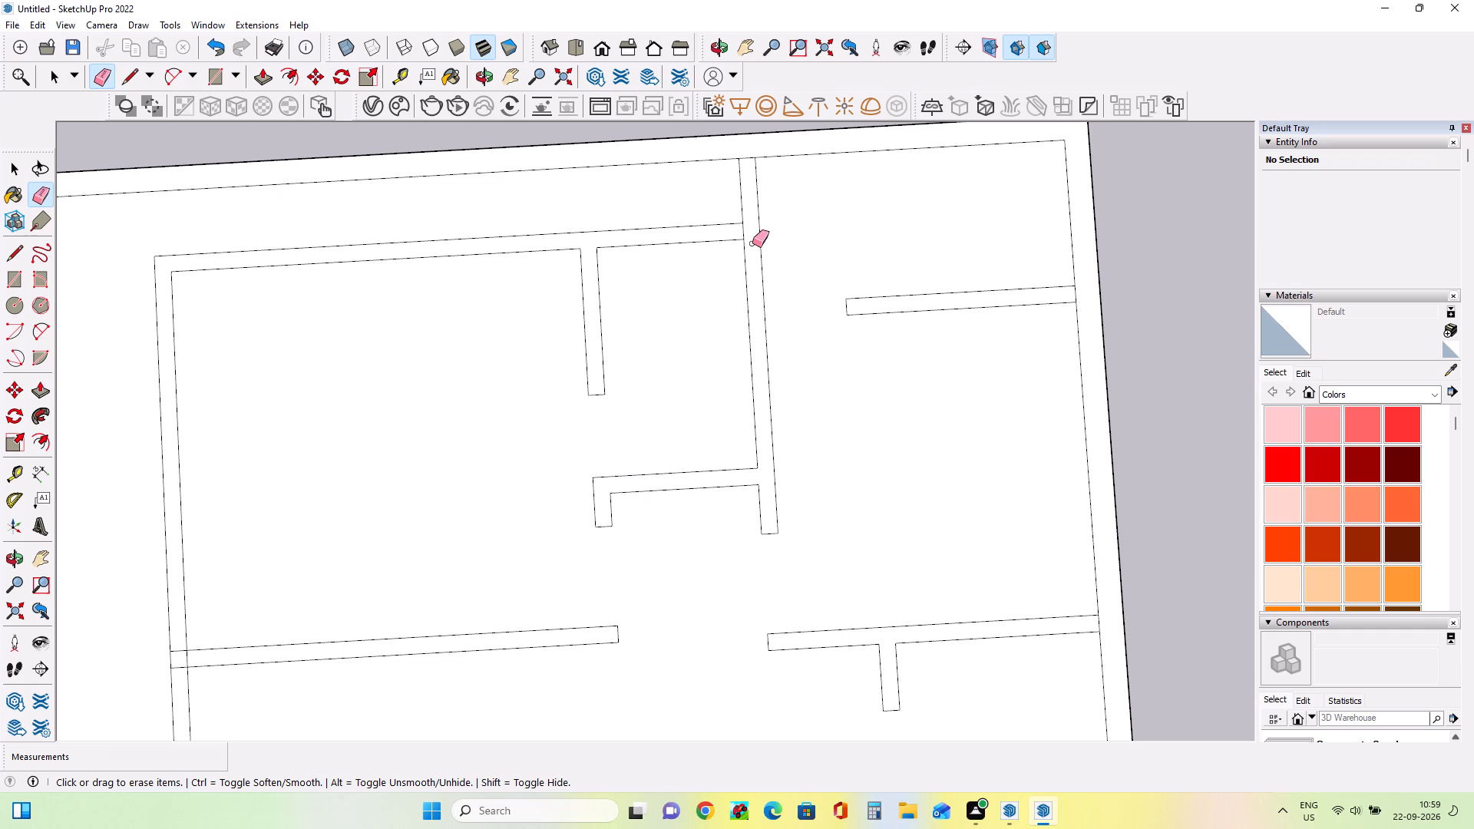
pyautogui.click(743, 233)
# Erase the outer right wall's inner line segments across the ends of the upper-right room's partition and lower wall.
pyautogui.scroll(3, 1093, 291)
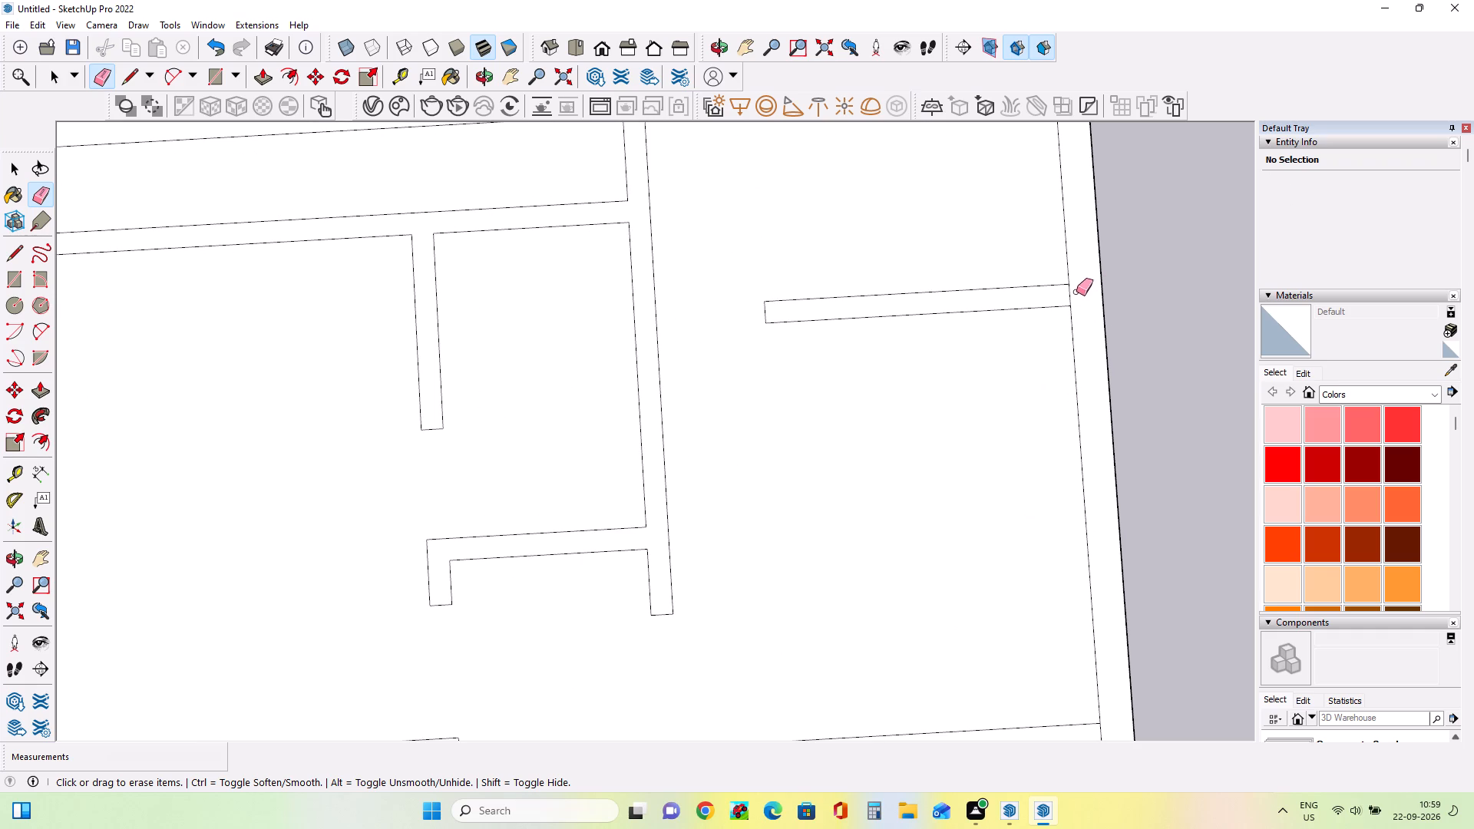
pyautogui.click(1068, 299)
pyautogui.click(1070, 298)
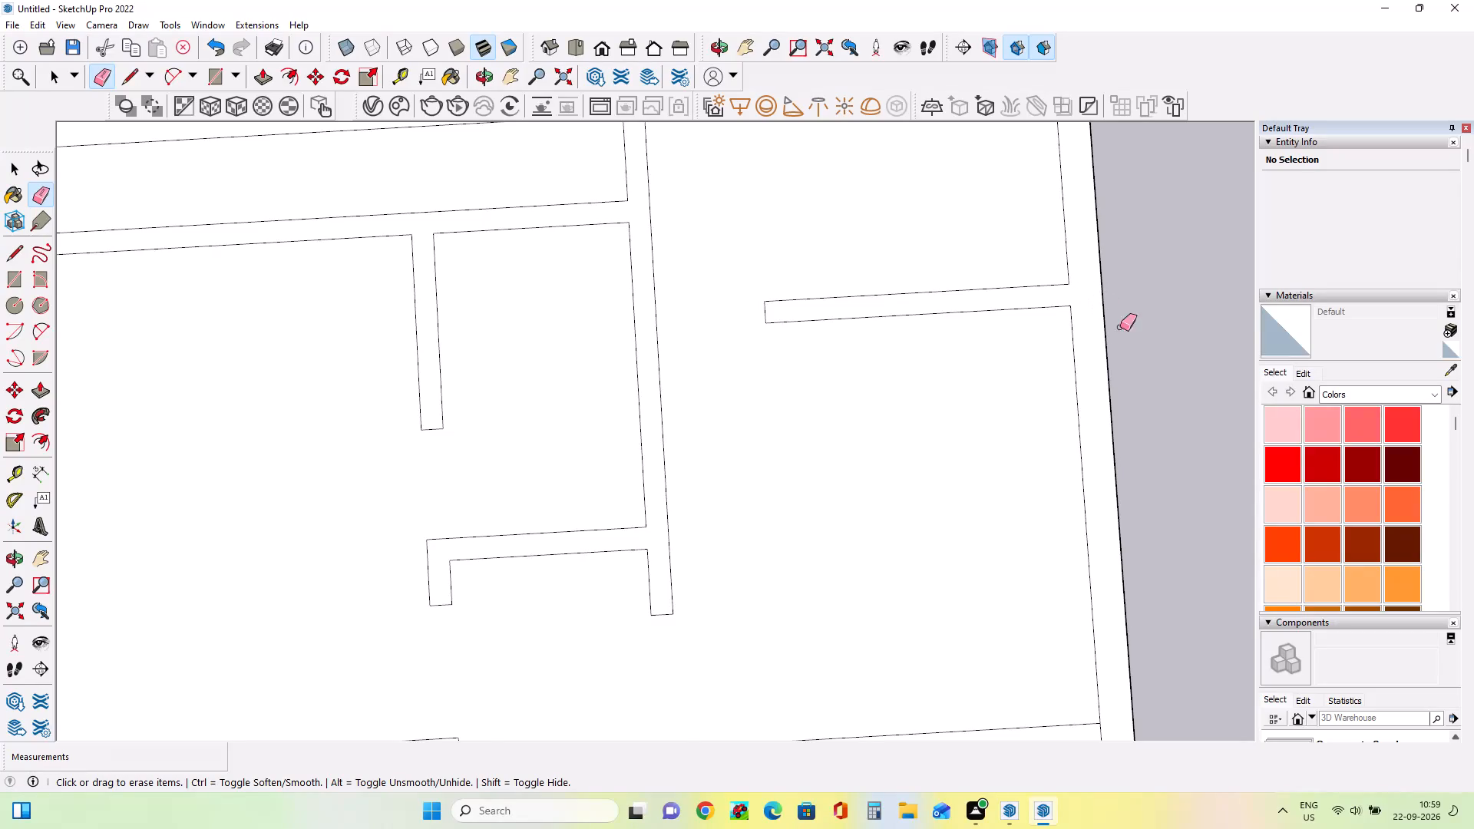
pyautogui.scroll(-7, 1139, 386)
pyautogui.scroll(7, 1117, 678)
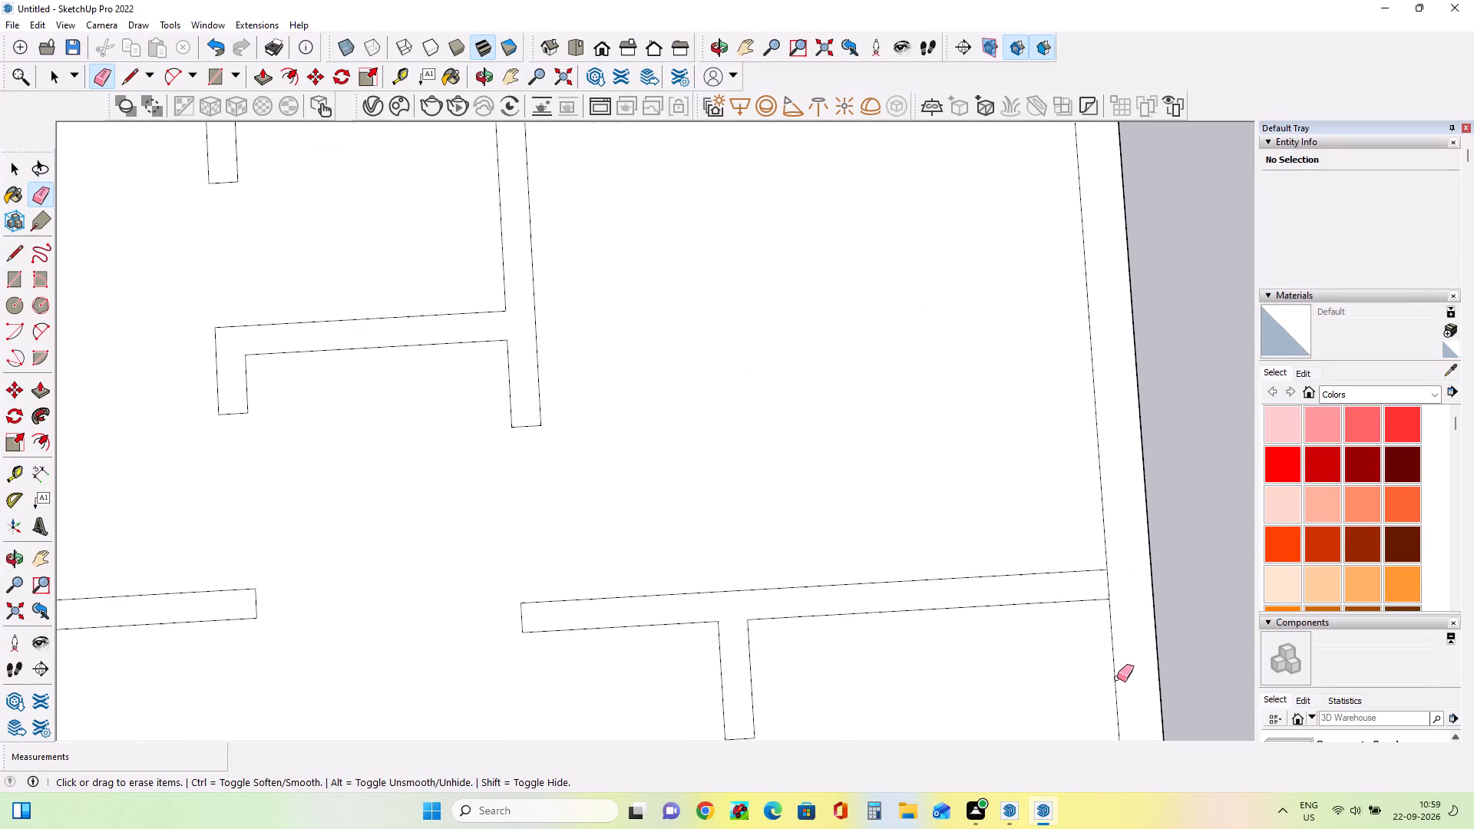
pyautogui.scroll(1, 1117, 678)
pyautogui.click(1108, 583)
# Examine the plan's wall junctions, from the upper rooms down to the middle and lower sections, for overlapping lines.
pyautogui.scroll(-3, 1121, 598)
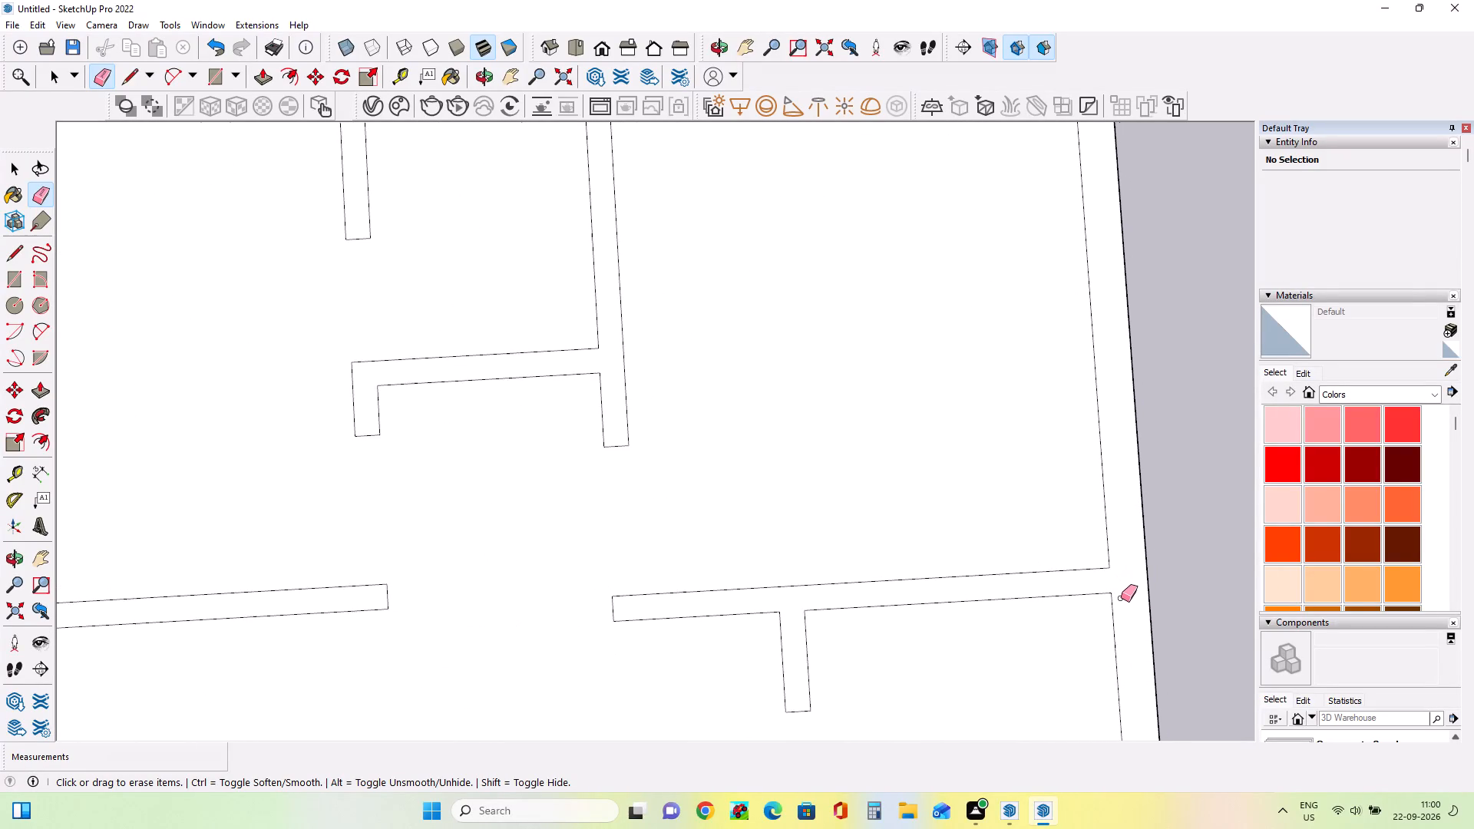
pyautogui.scroll(-2, 1125, 607)
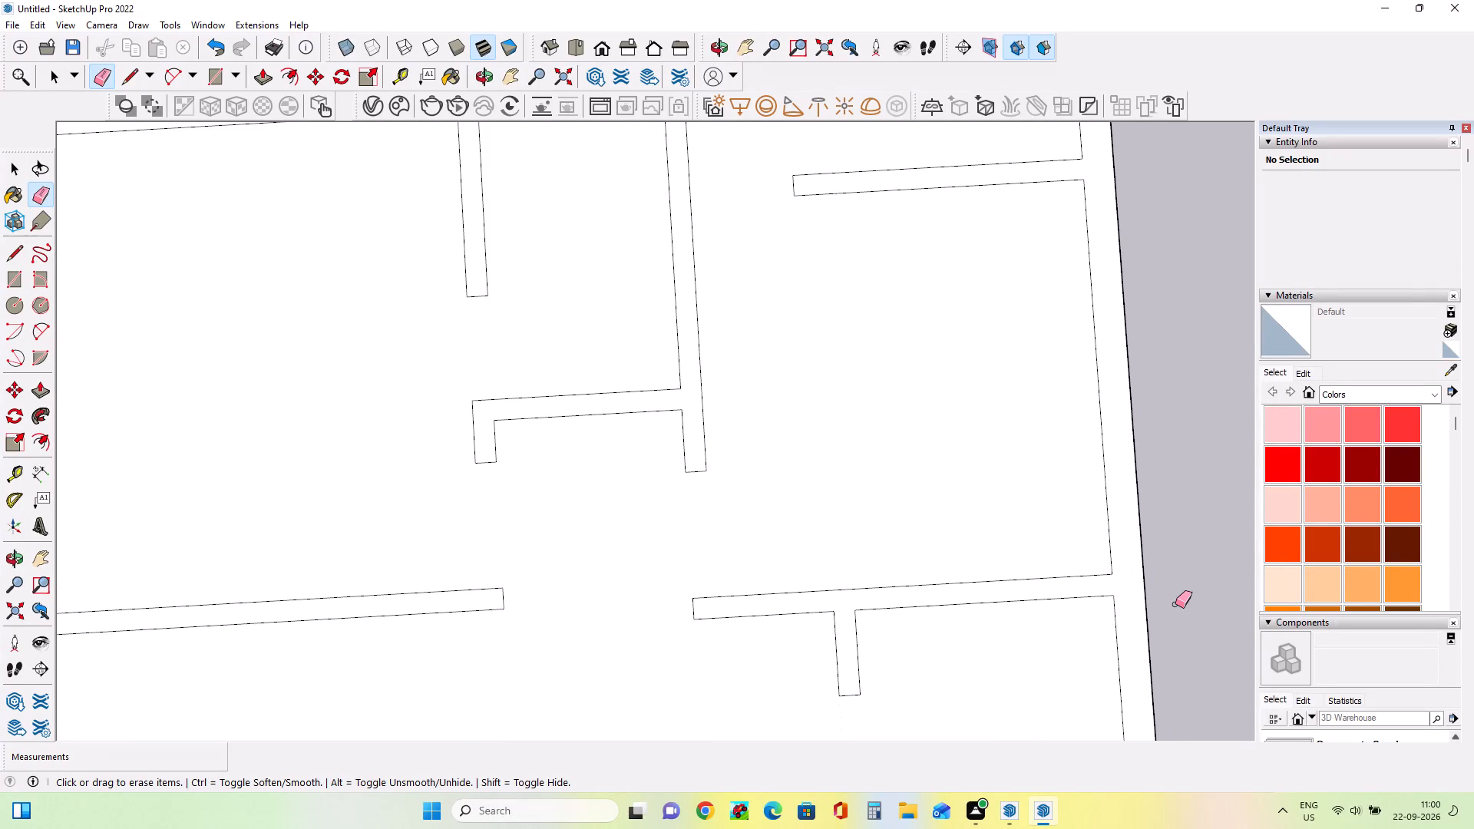
pyautogui.scroll(-9, 763, 362)
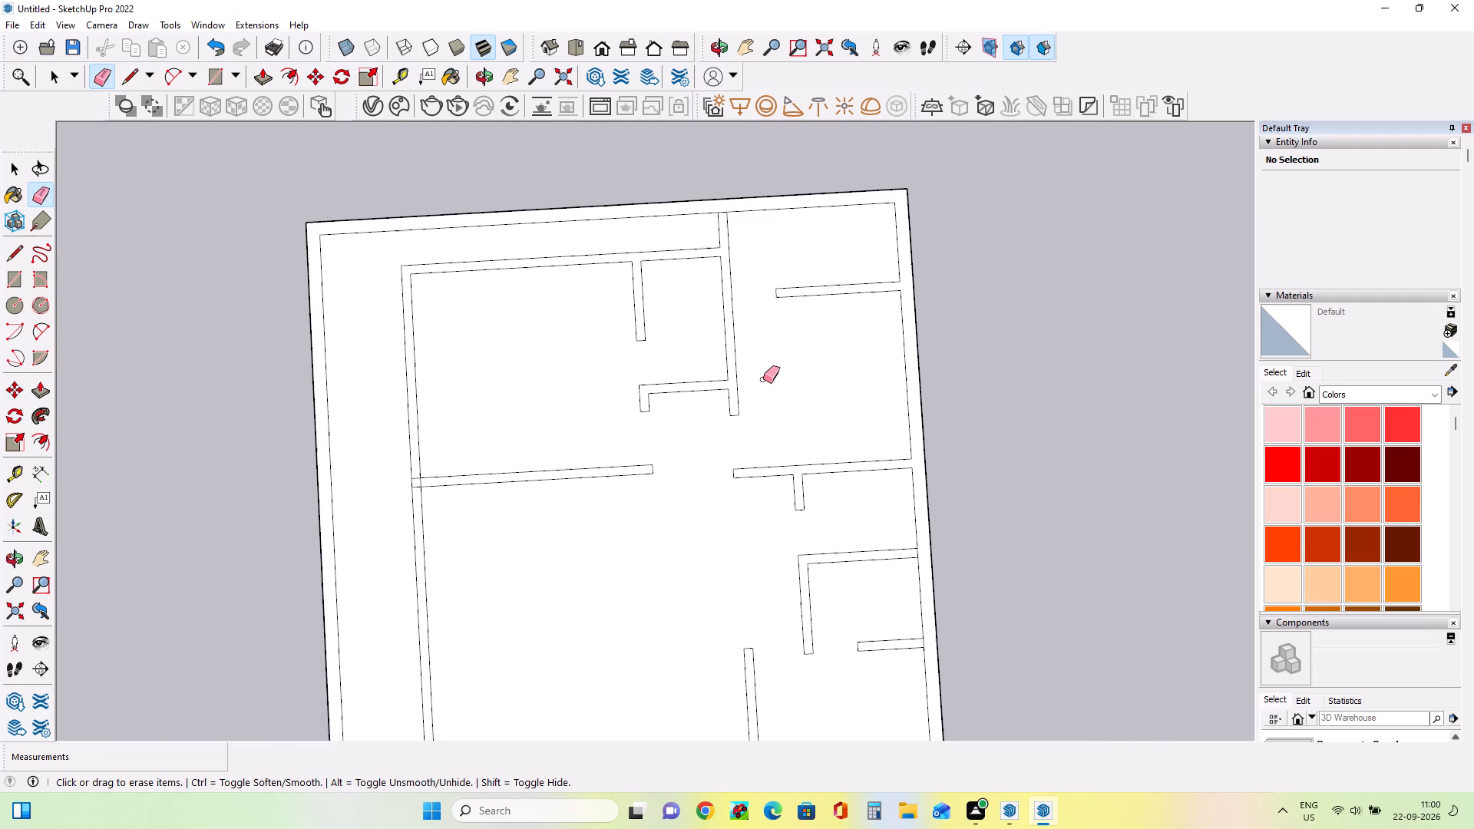
pyautogui.scroll(-1, 763, 379)
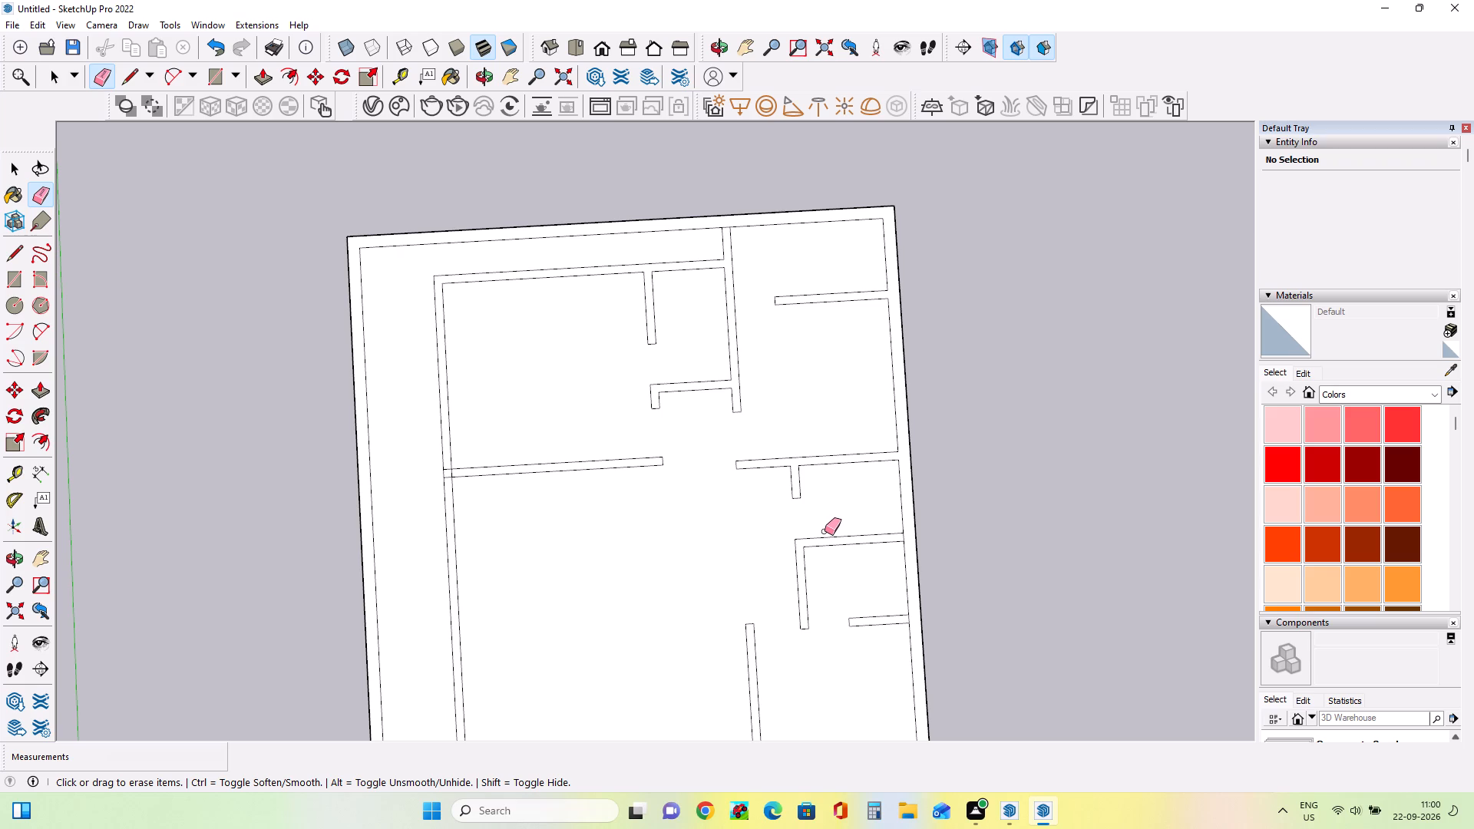
pyautogui.scroll(-4, 633, 639)
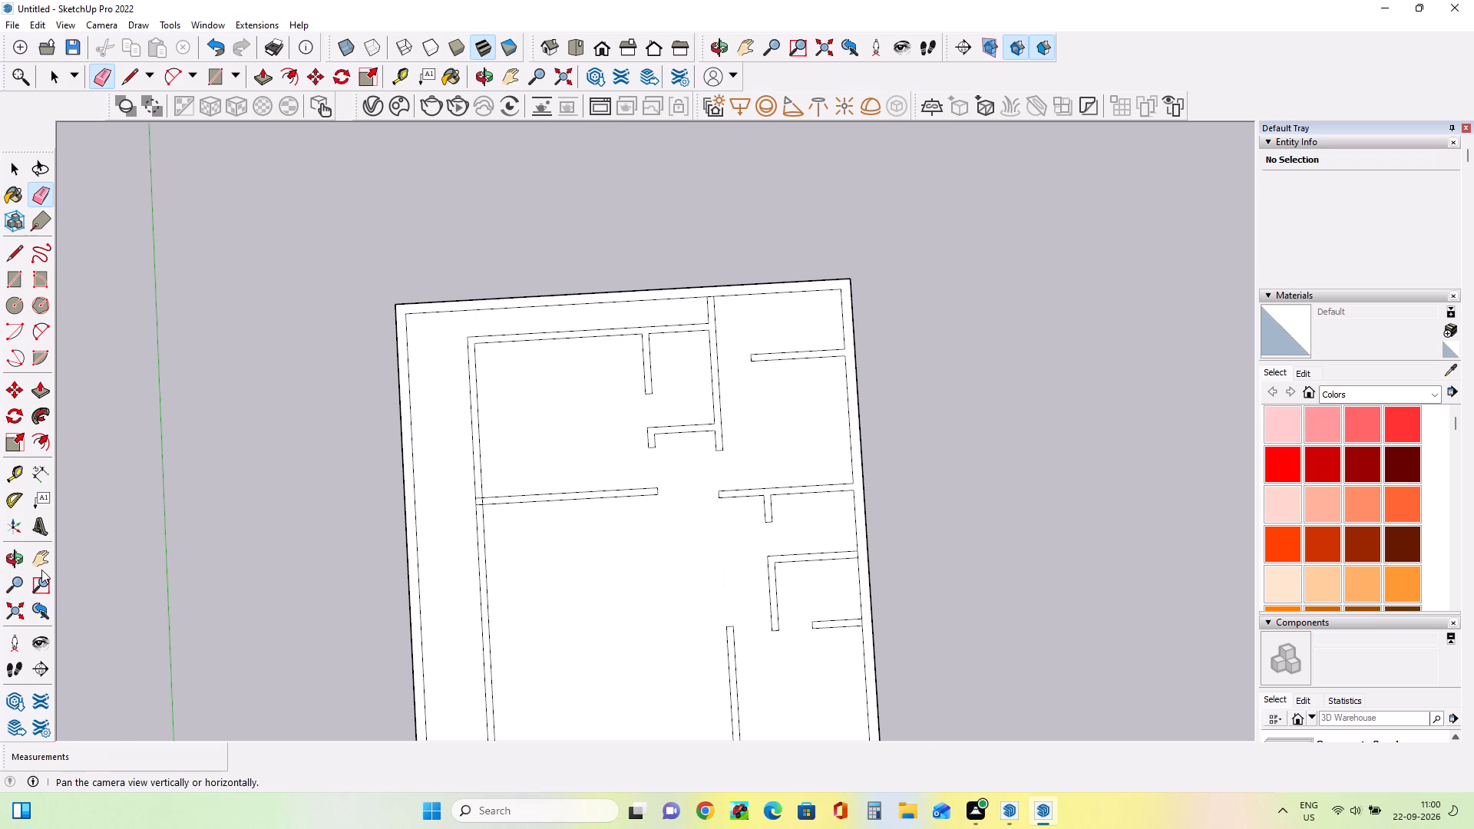
pyautogui.click(41, 569)
pyautogui.moveTo(654, 599); pyautogui.dragTo(679, 371)
pyautogui.scroll(2, 795, 541)
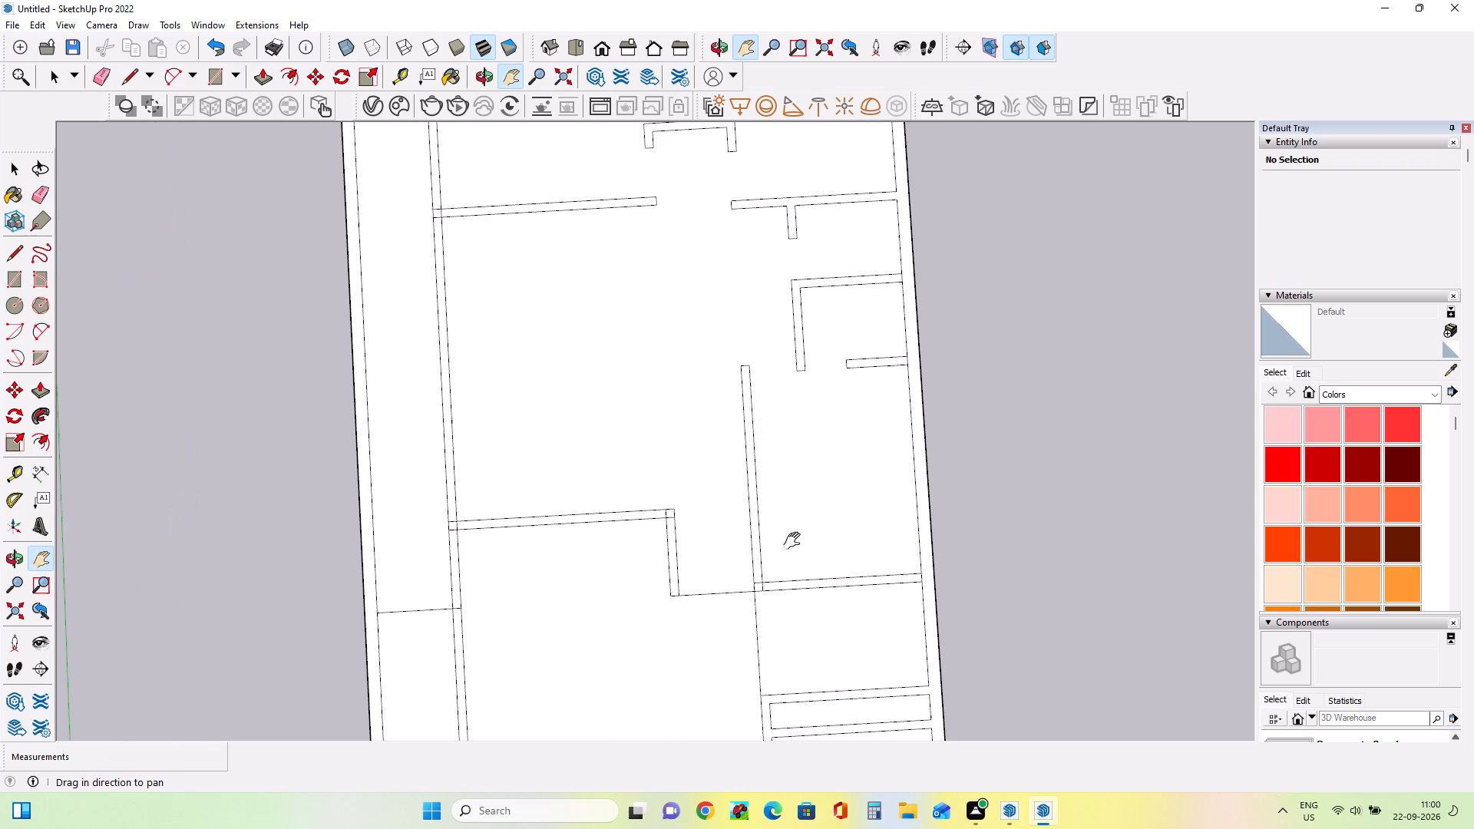
pyautogui.moveTo(830, 560); pyautogui.dragTo(811, 570, button='middle')
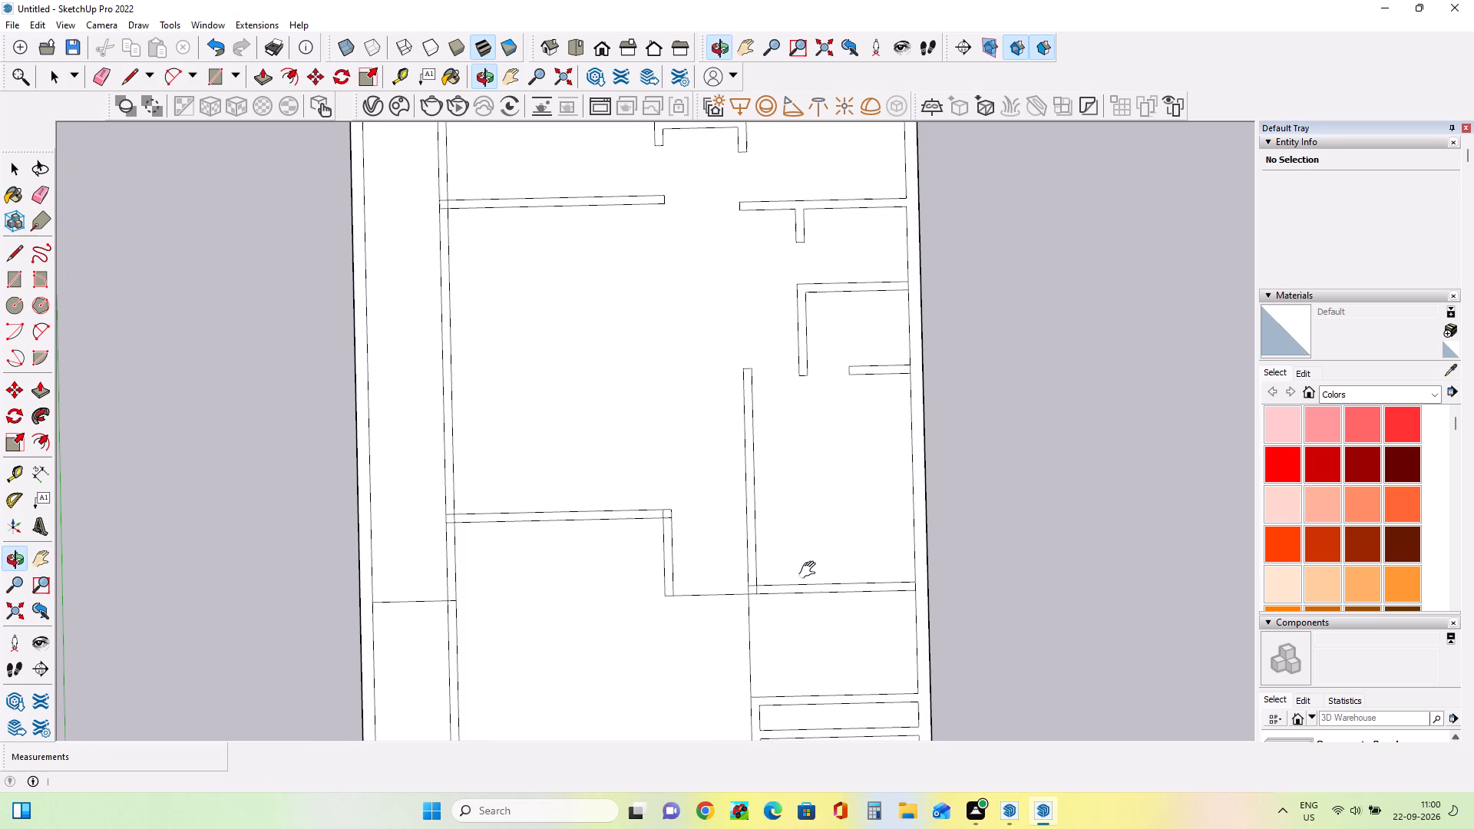
pyautogui.scroll(-1, 811, 570)
pyautogui.middleClick(857, 540)
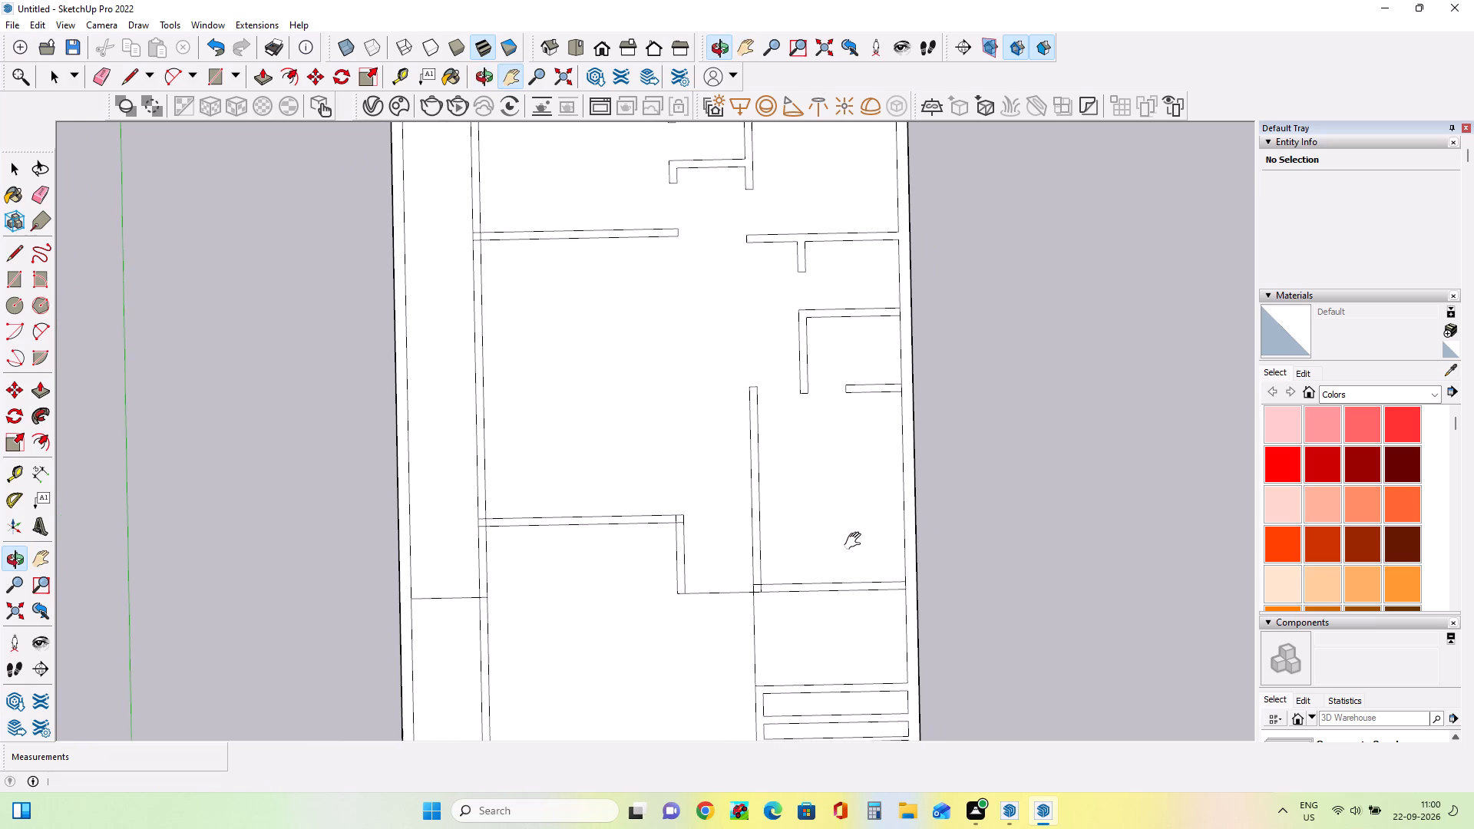
pyautogui.moveTo(876, 562); pyautogui.dragTo(885, 563, button='middle')
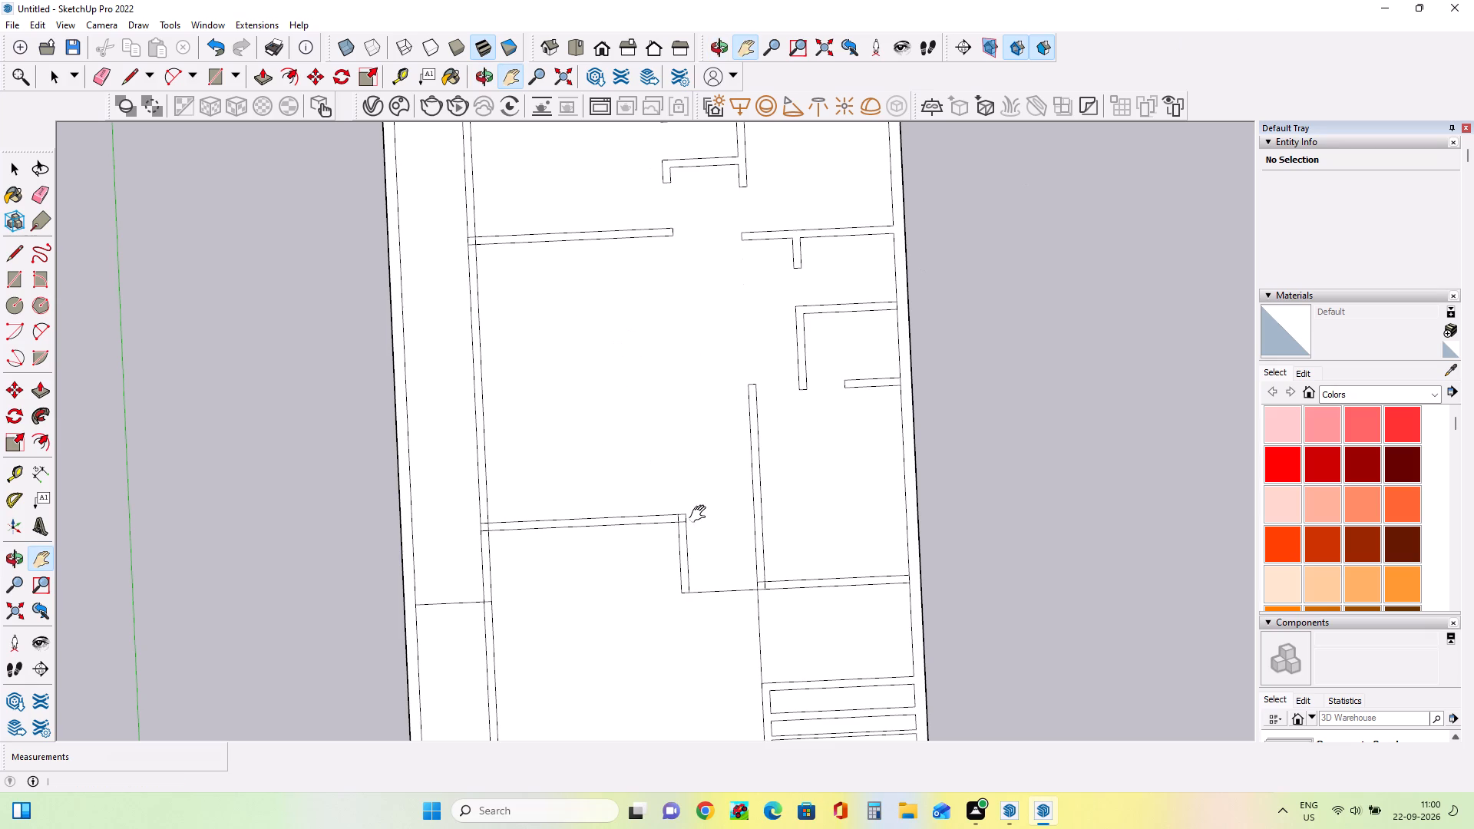
pyautogui.scroll(2, 239, 478)
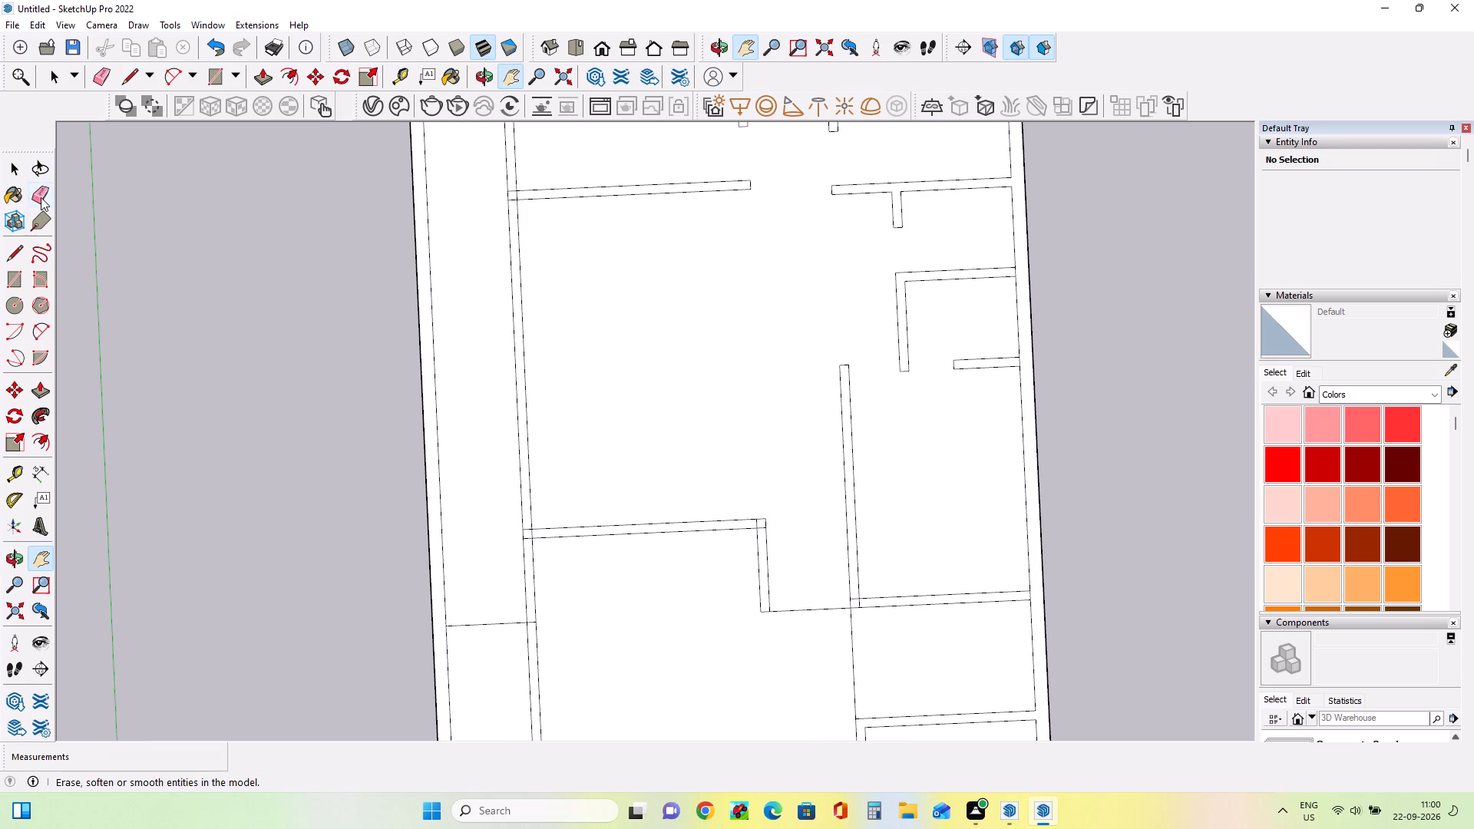
# Erase the overlapping lines where the middle horizontal wall meets the long left inner wall.
pyautogui.click(41, 197)
pyautogui.scroll(3, 549, 505)
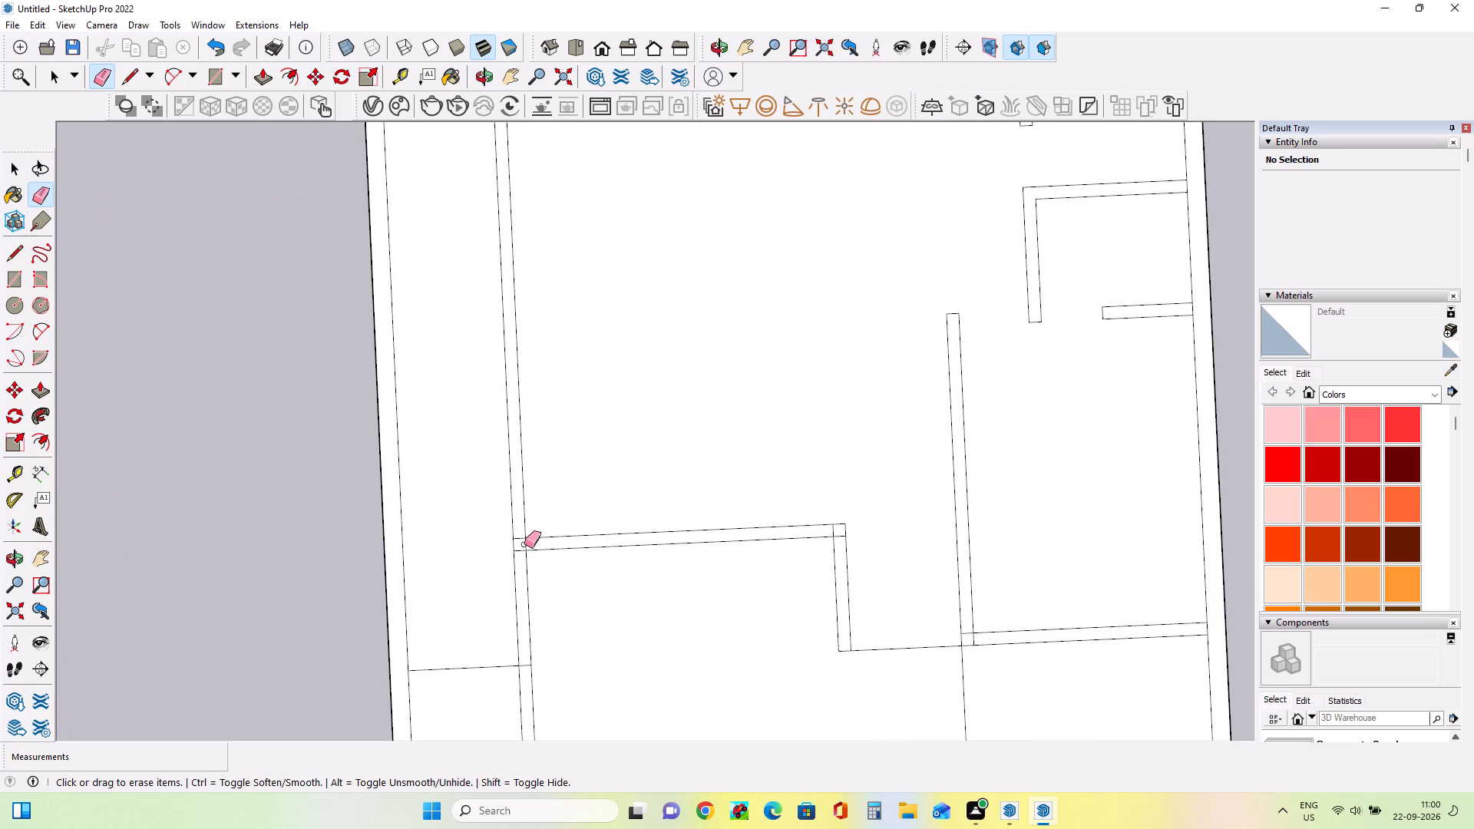
pyautogui.click(524, 544)
pyautogui.click(518, 537)
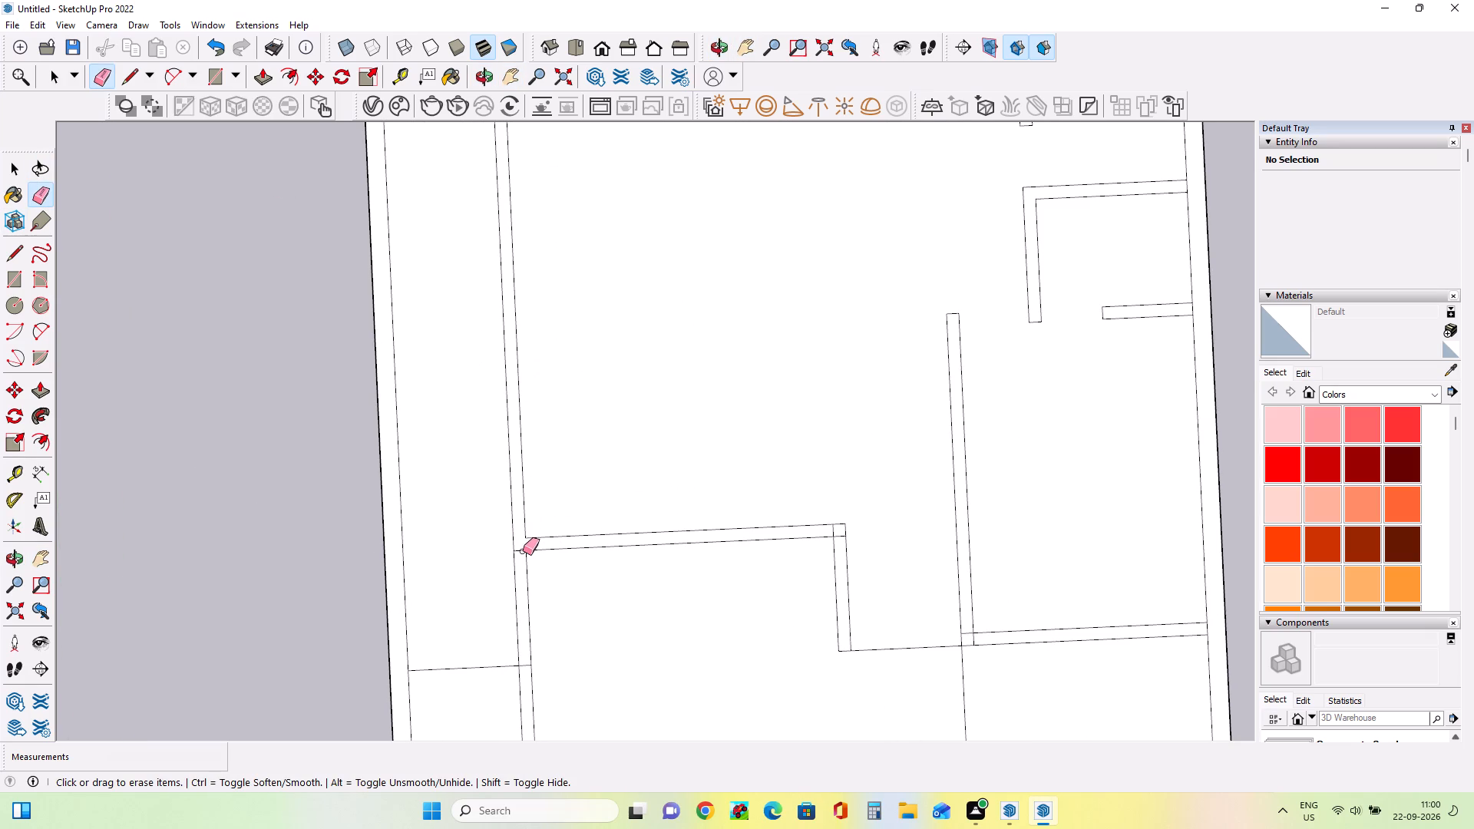
pyautogui.click(523, 551)
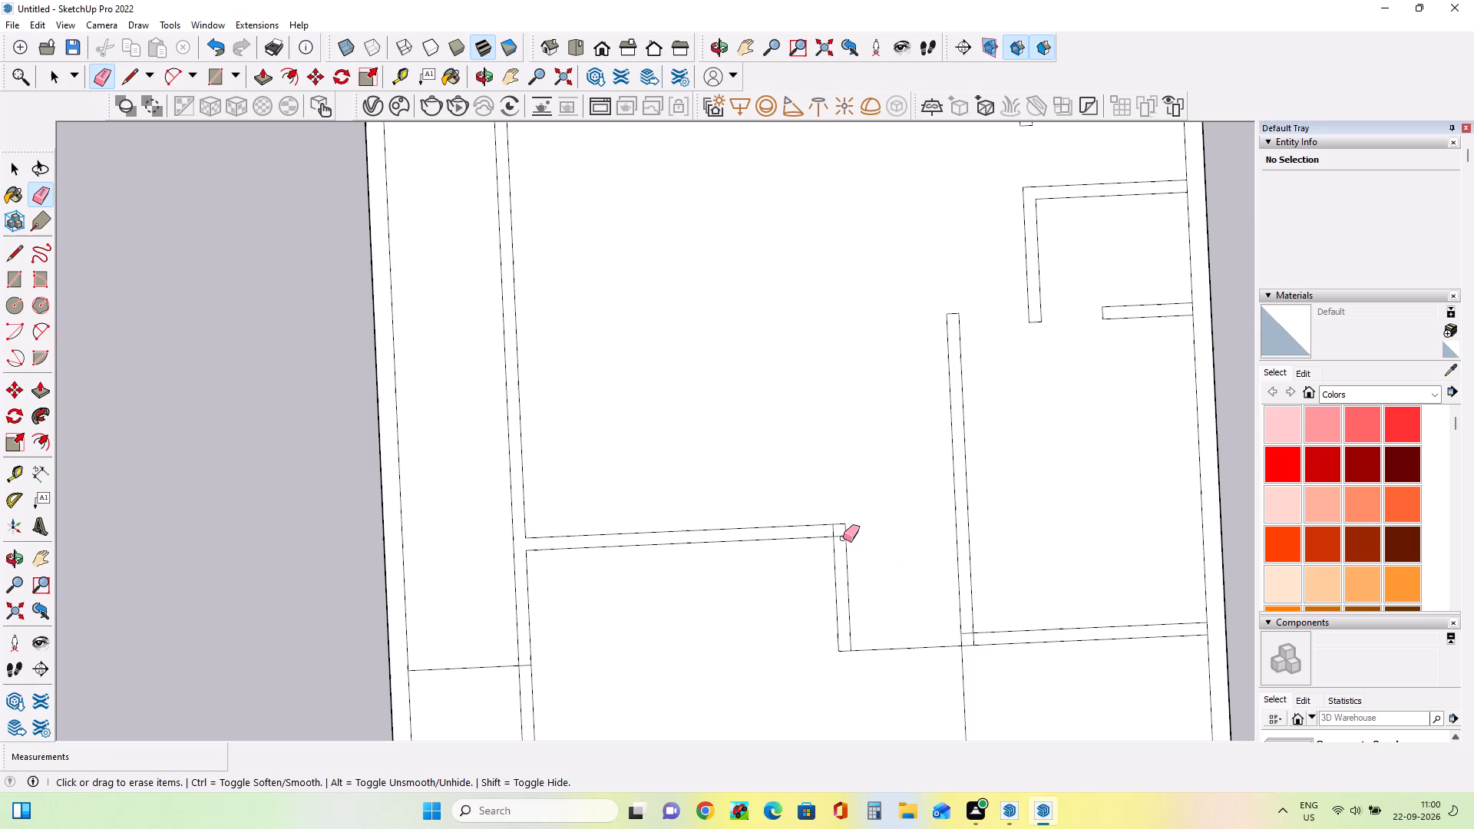
# Erase the overlapping lines inside the corner where the middle horizontal wall turns down into the short wall.
pyautogui.click(829, 530)
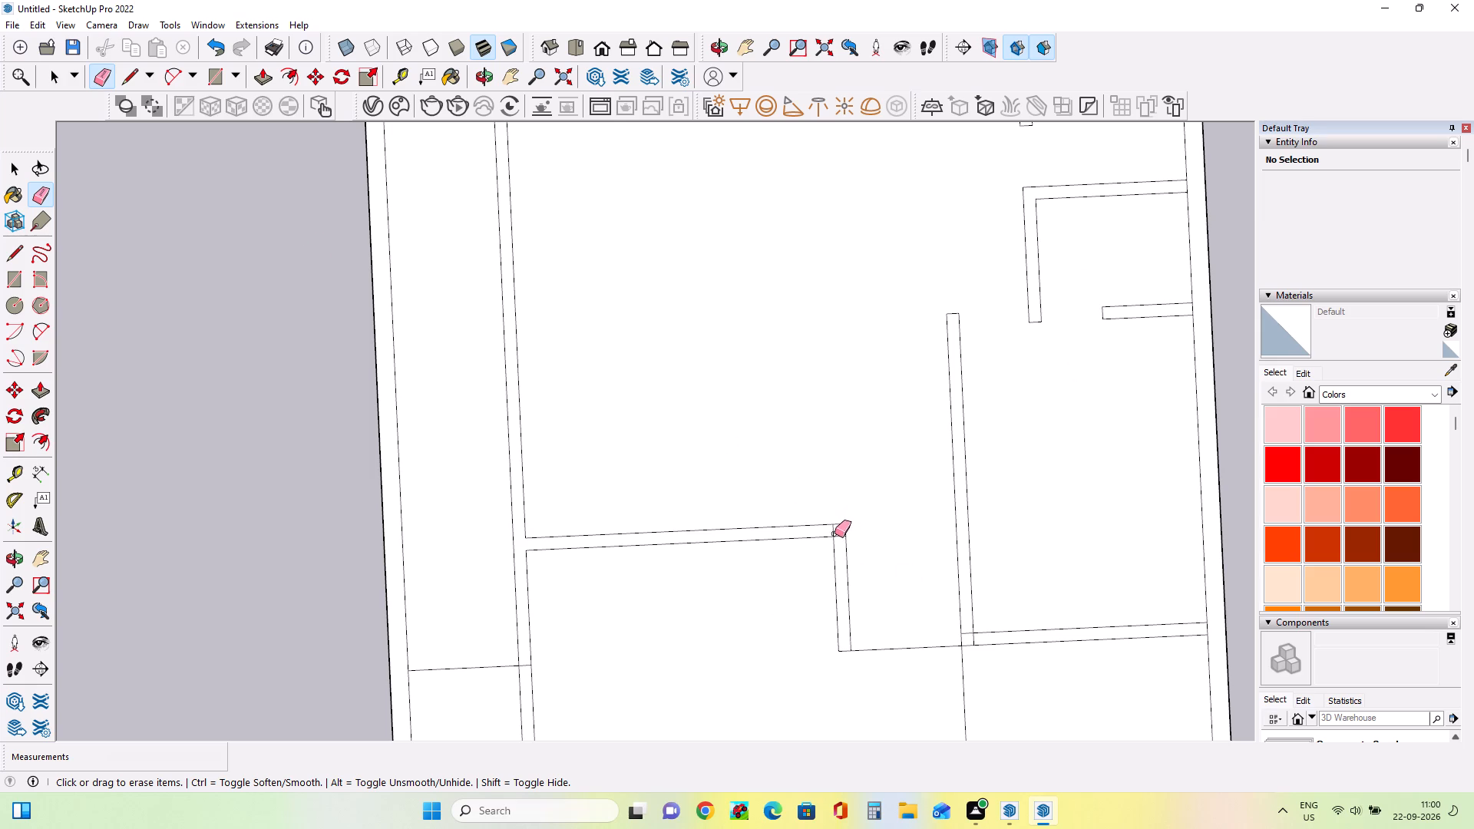
pyautogui.click(834, 533)
pyautogui.click(838, 540)
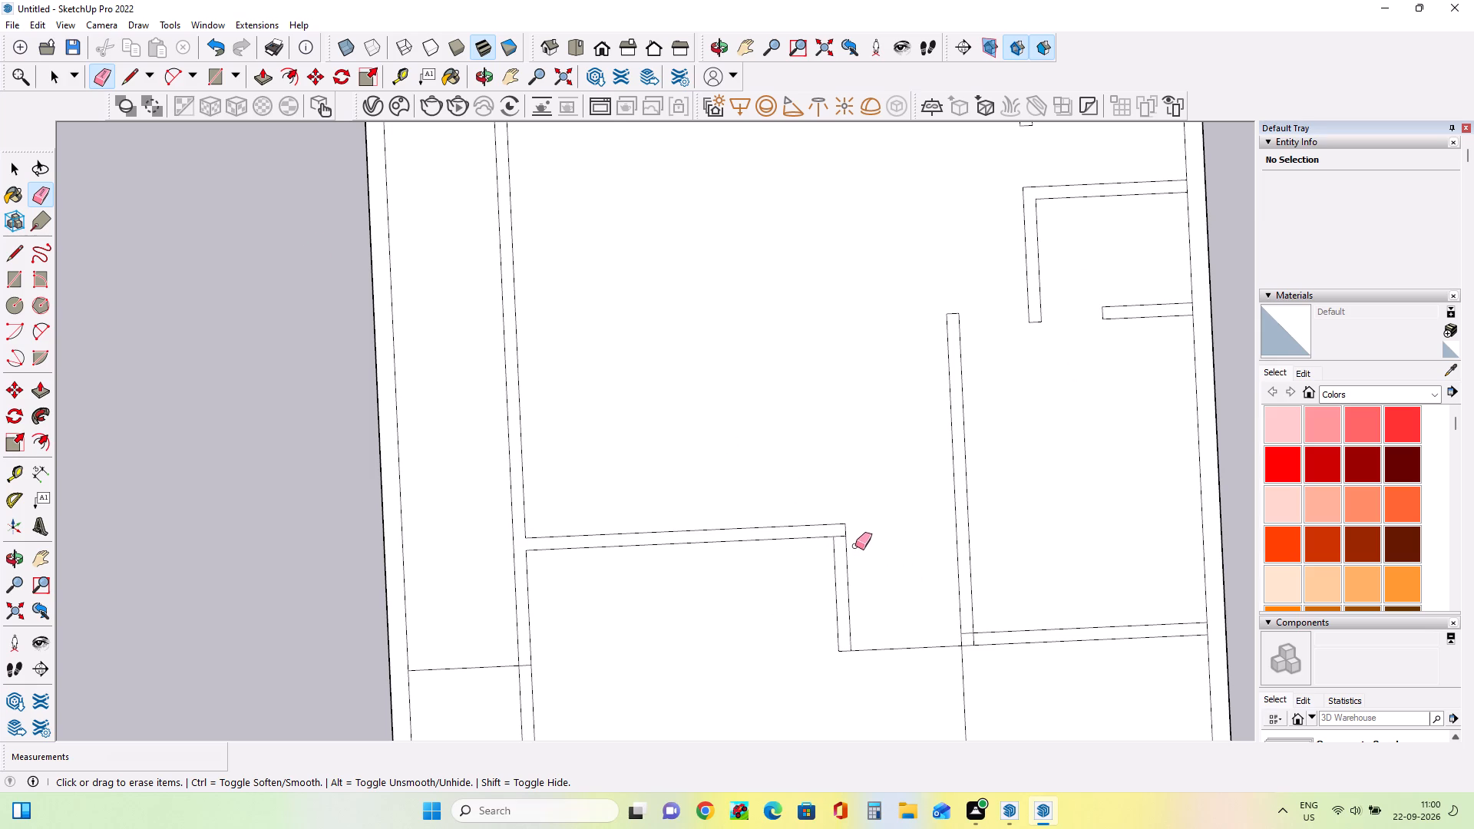
pyautogui.click(842, 536)
# Erase the overlapping lines inside the lower-left corner of the middle-right room's walls.
pyautogui.scroll(2, 1021, 655)
pyautogui.scroll(1, 955, 627)
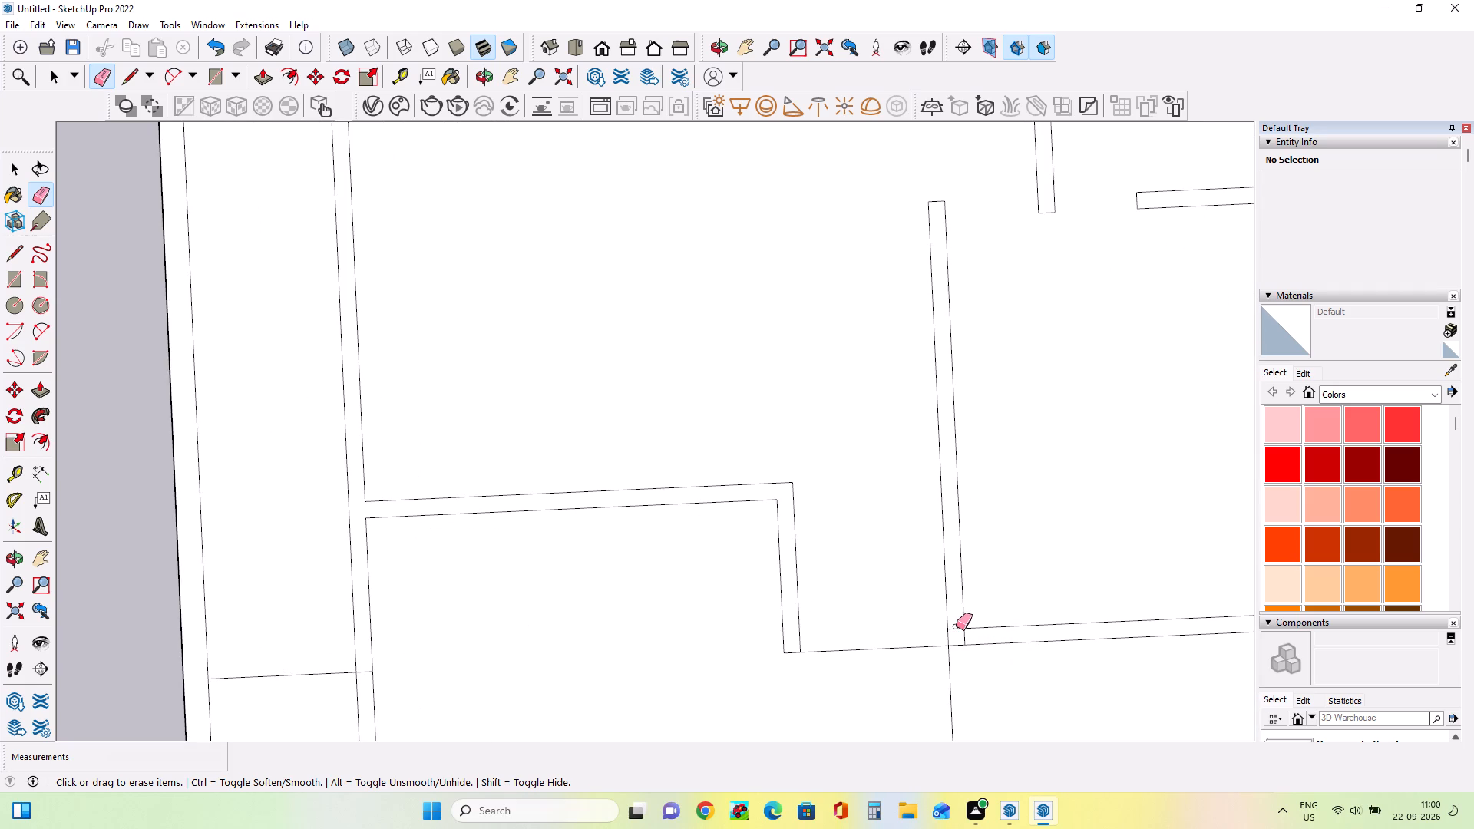
pyautogui.click(956, 626)
pyautogui.click(958, 627)
pyautogui.click(967, 636)
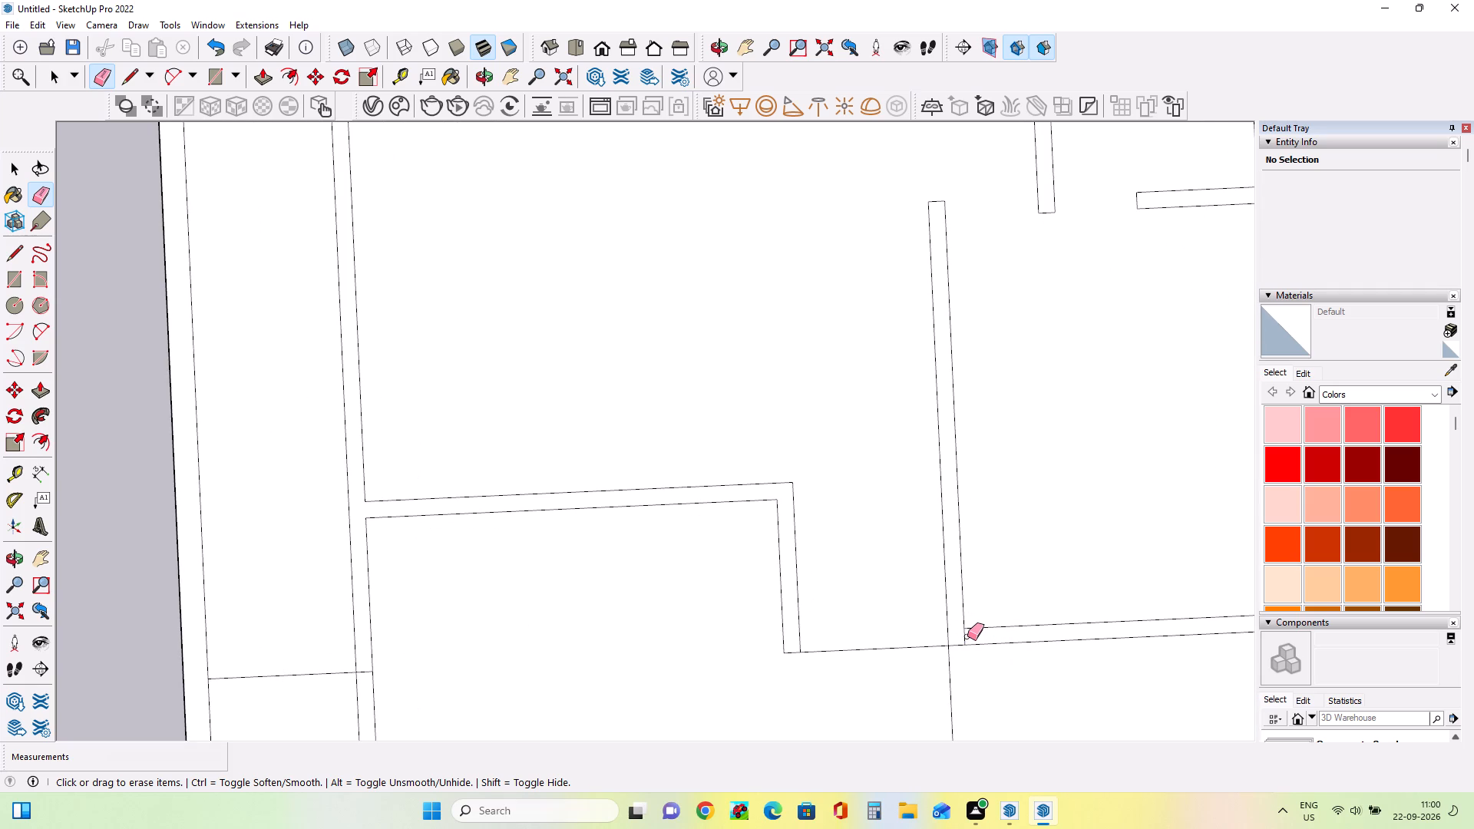
pyautogui.click(963, 635)
pyautogui.rightClick(963, 635)
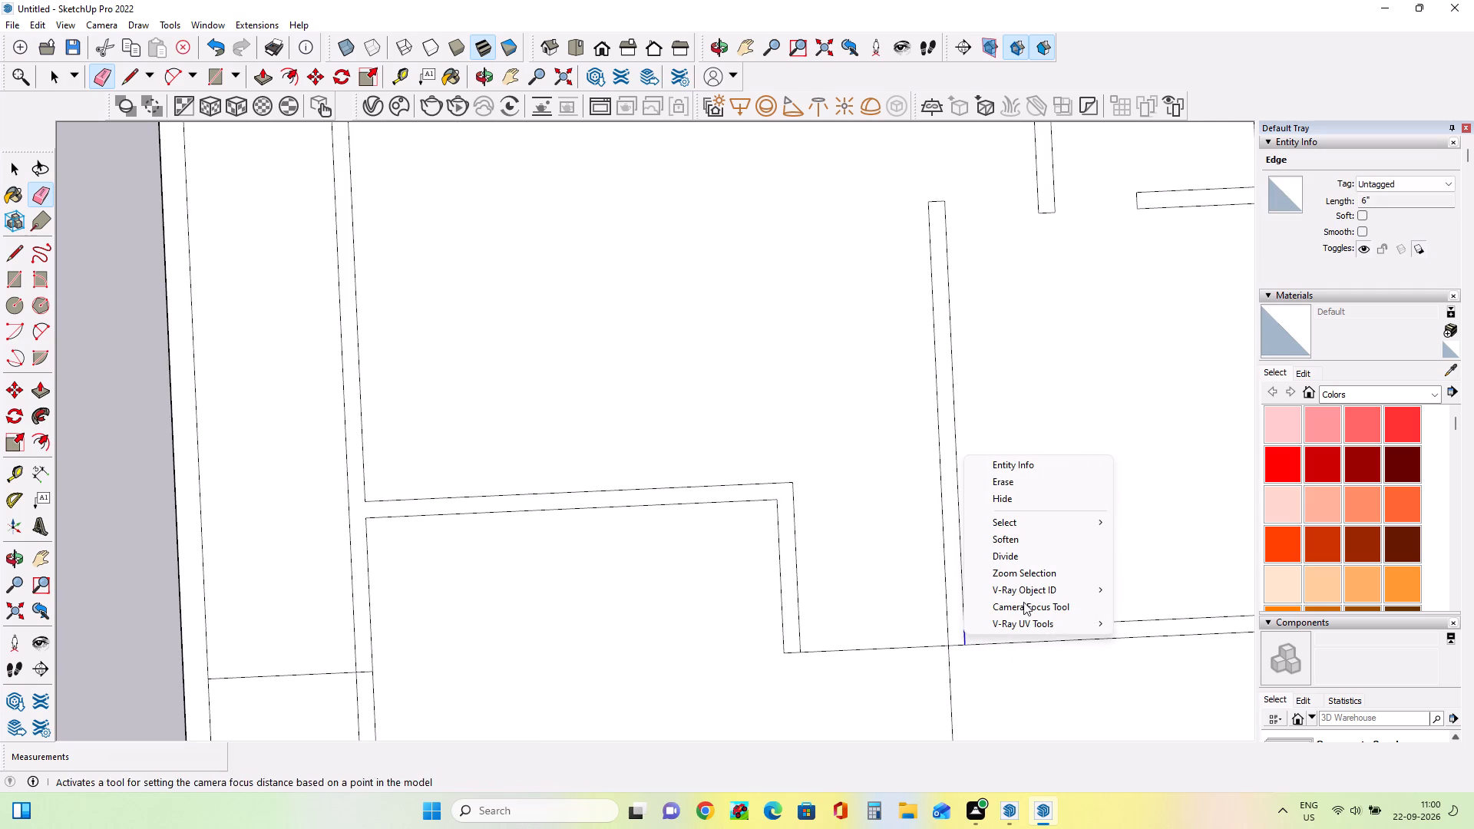
pyautogui.click(104, 469)
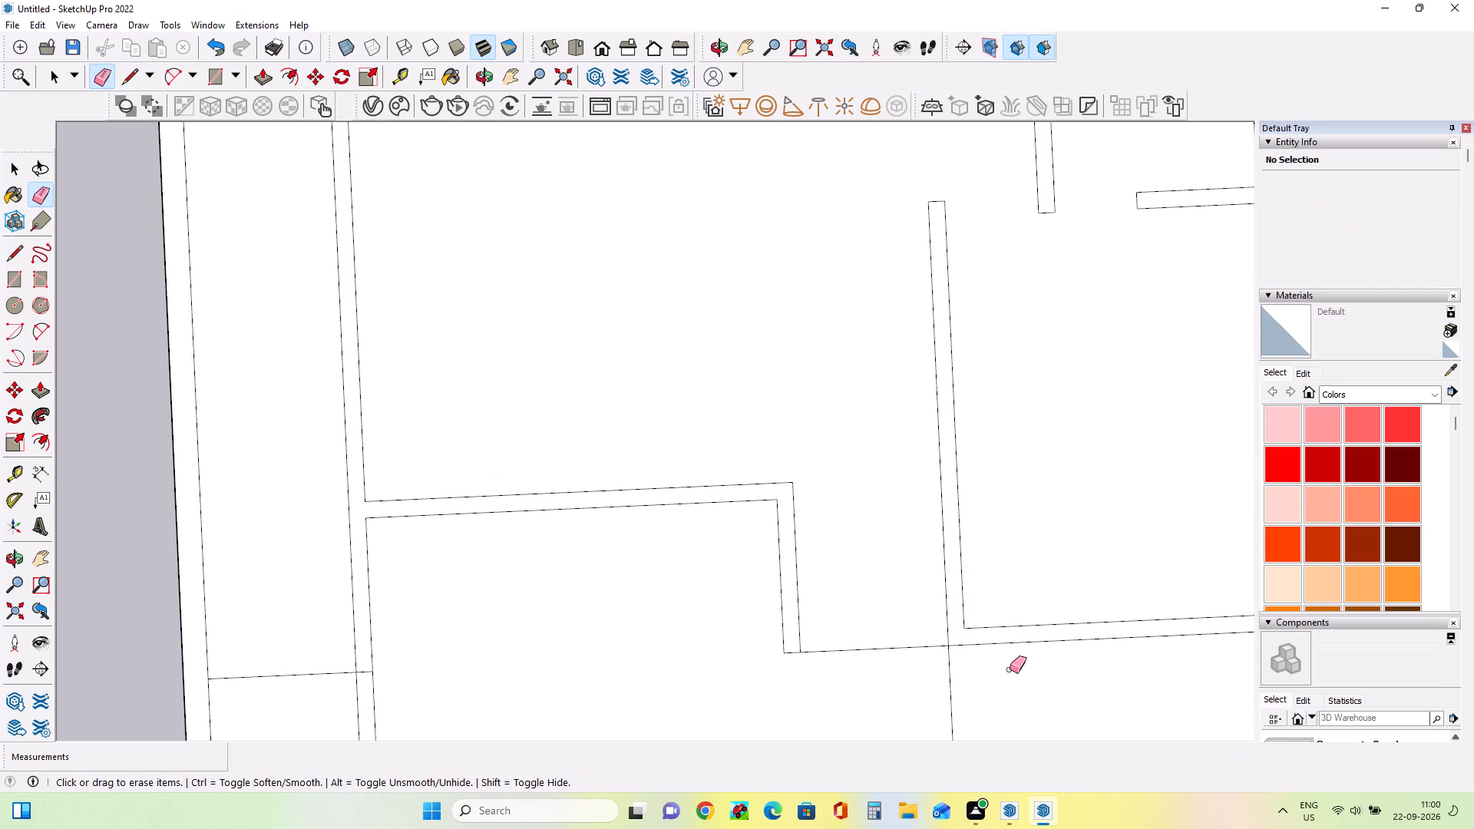
# Erase the single line running from the middle-right room's lower-left corner down to the stair block.
pyautogui.scroll(-8, 961, 675)
pyautogui.moveTo(972, 669); pyautogui.dragTo(989, 347, button='middle')
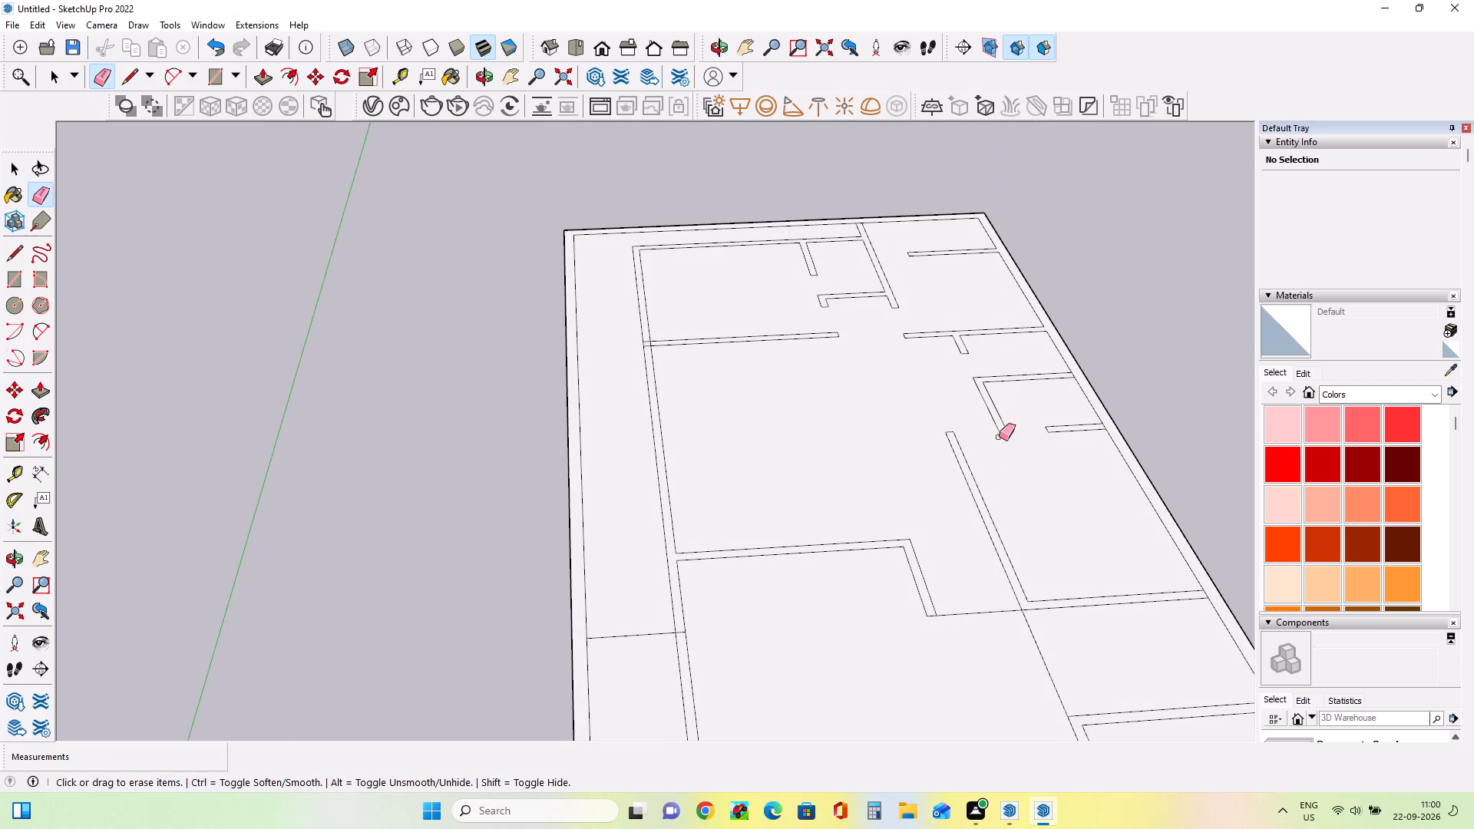
pyautogui.scroll(3, 1088, 718)
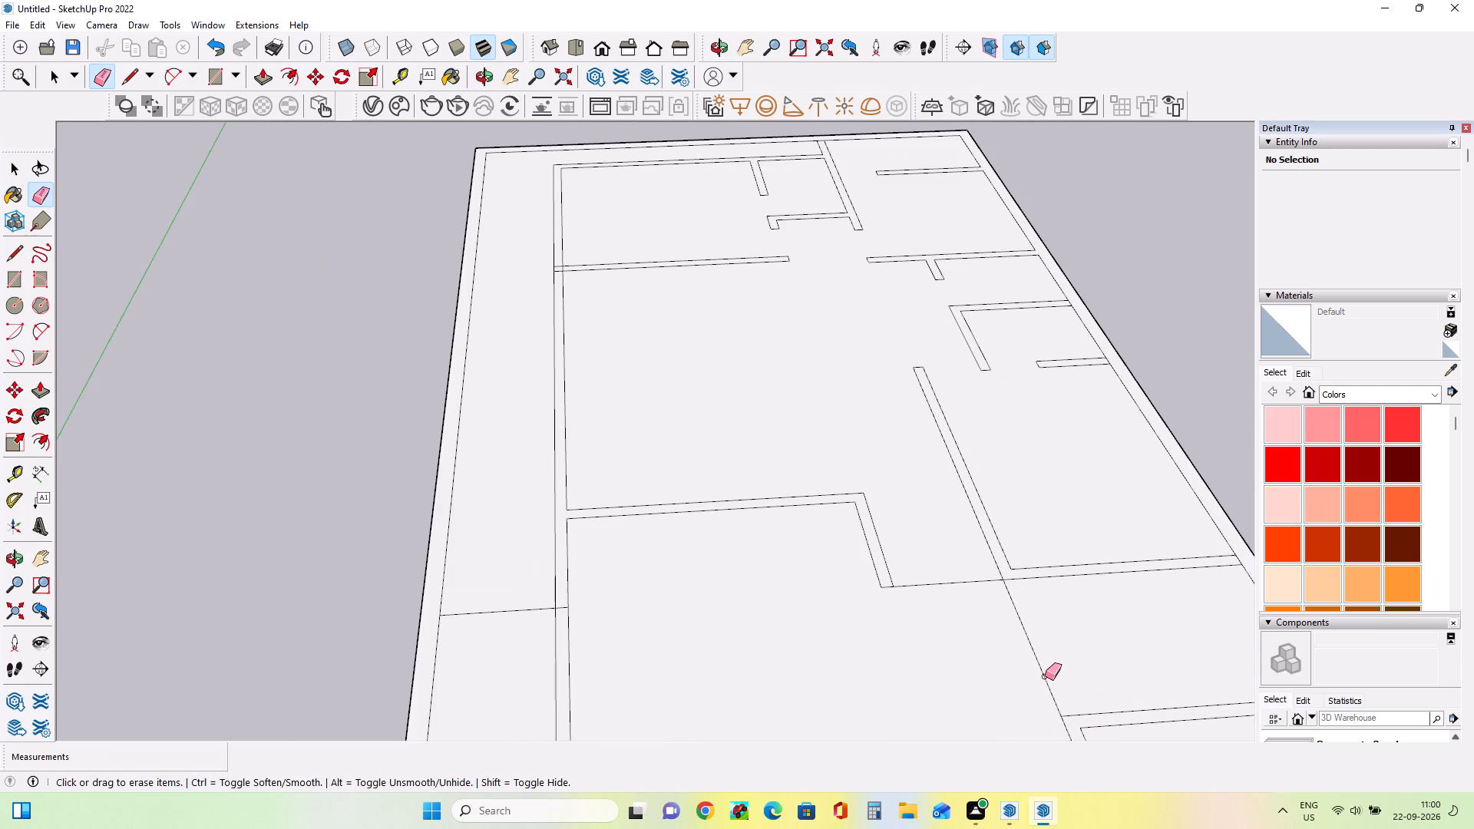
pyautogui.click(1045, 676)
# Erase the outer right wall's inner line segments across the ends of the middle-right room's lower wall and the small room's two walls above.
pyautogui.scroll(-3, 967, 643)
pyautogui.moveTo(994, 646); pyautogui.dragTo(953, 790, button='middle')
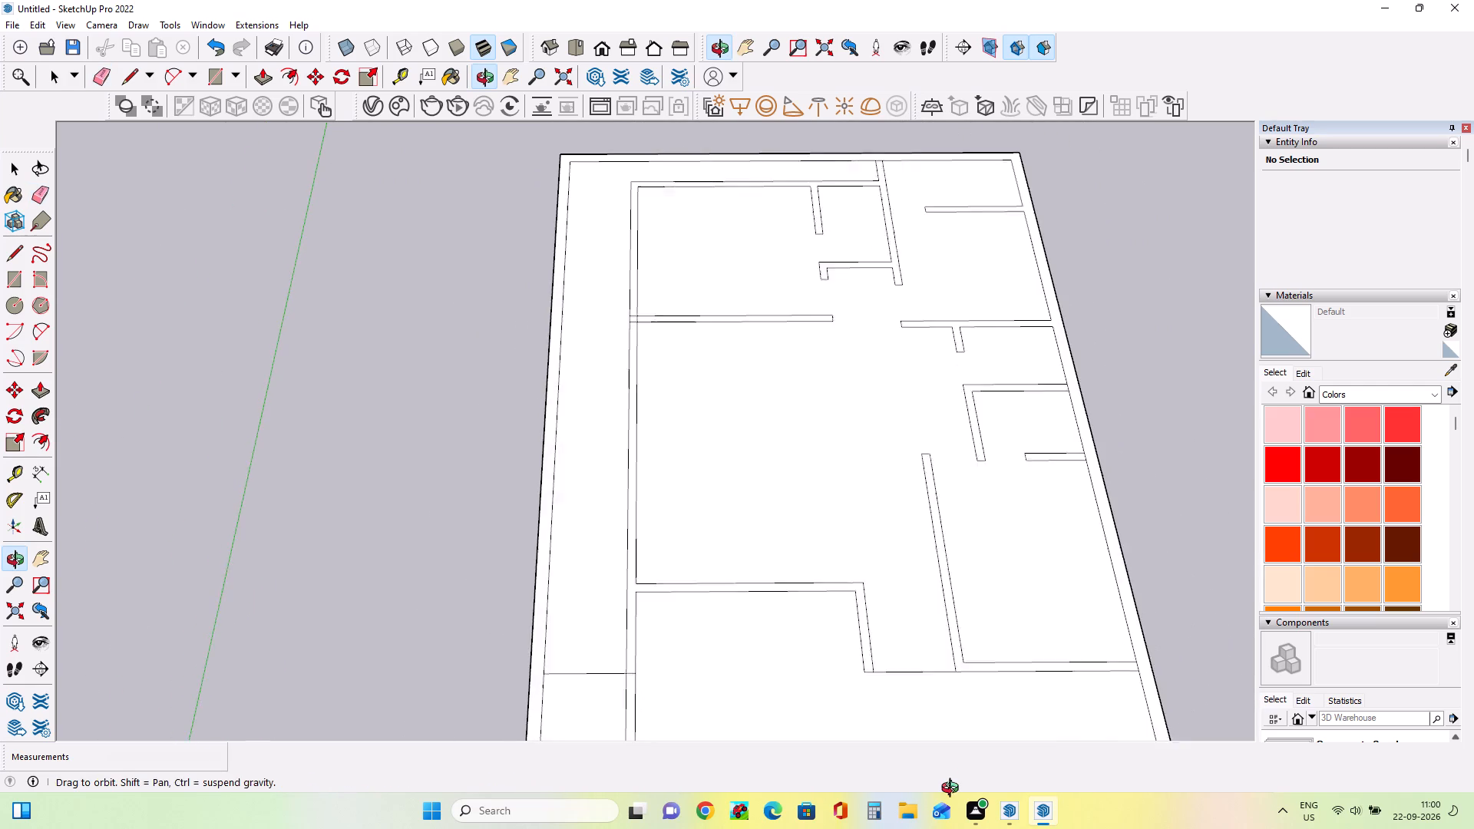
pyautogui.moveTo(953, 790); pyautogui.dragTo(952, 792, button='middle')
pyautogui.scroll(7, 1110, 702)
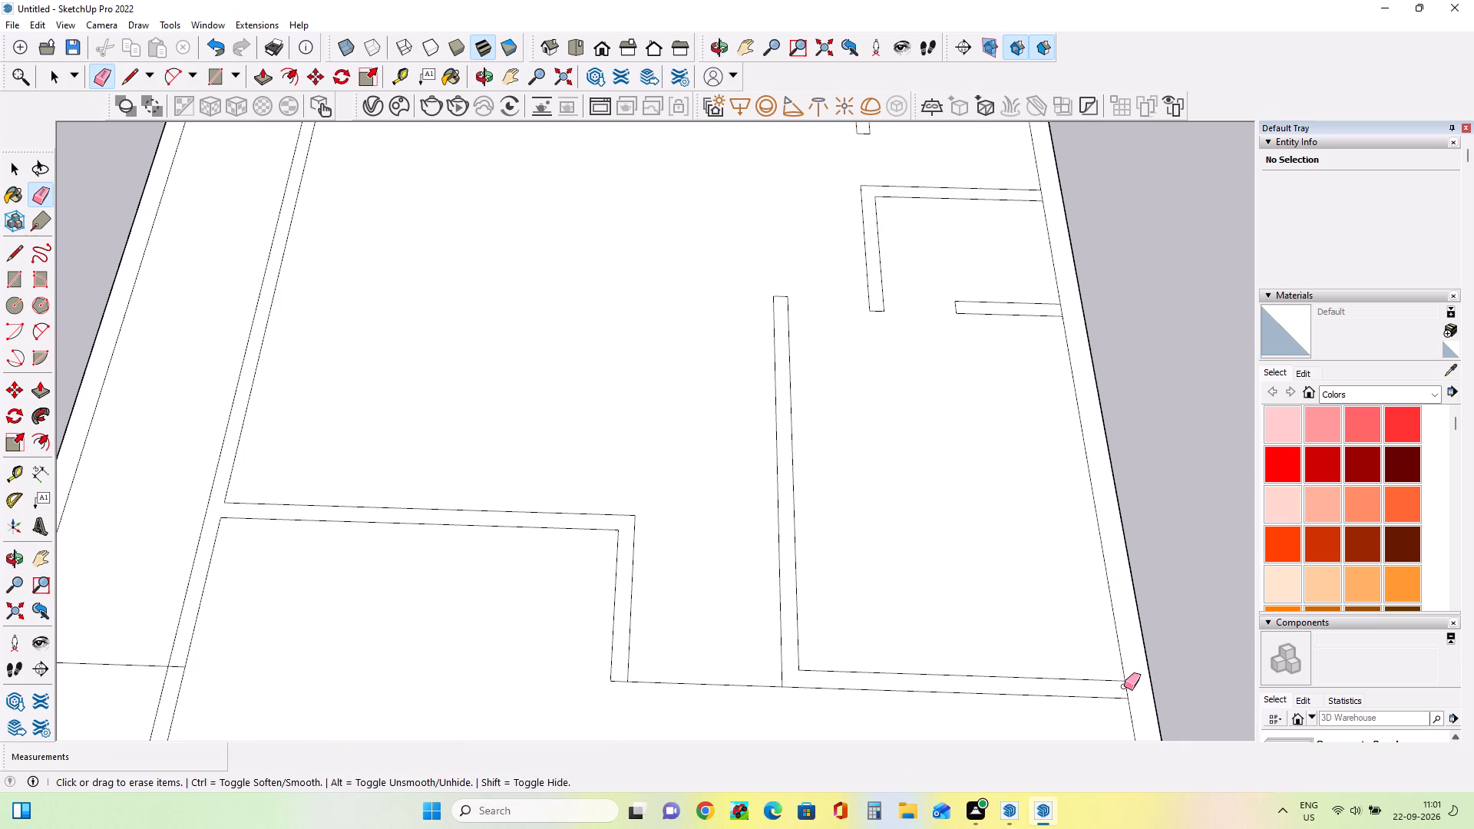
pyautogui.click(1127, 686)
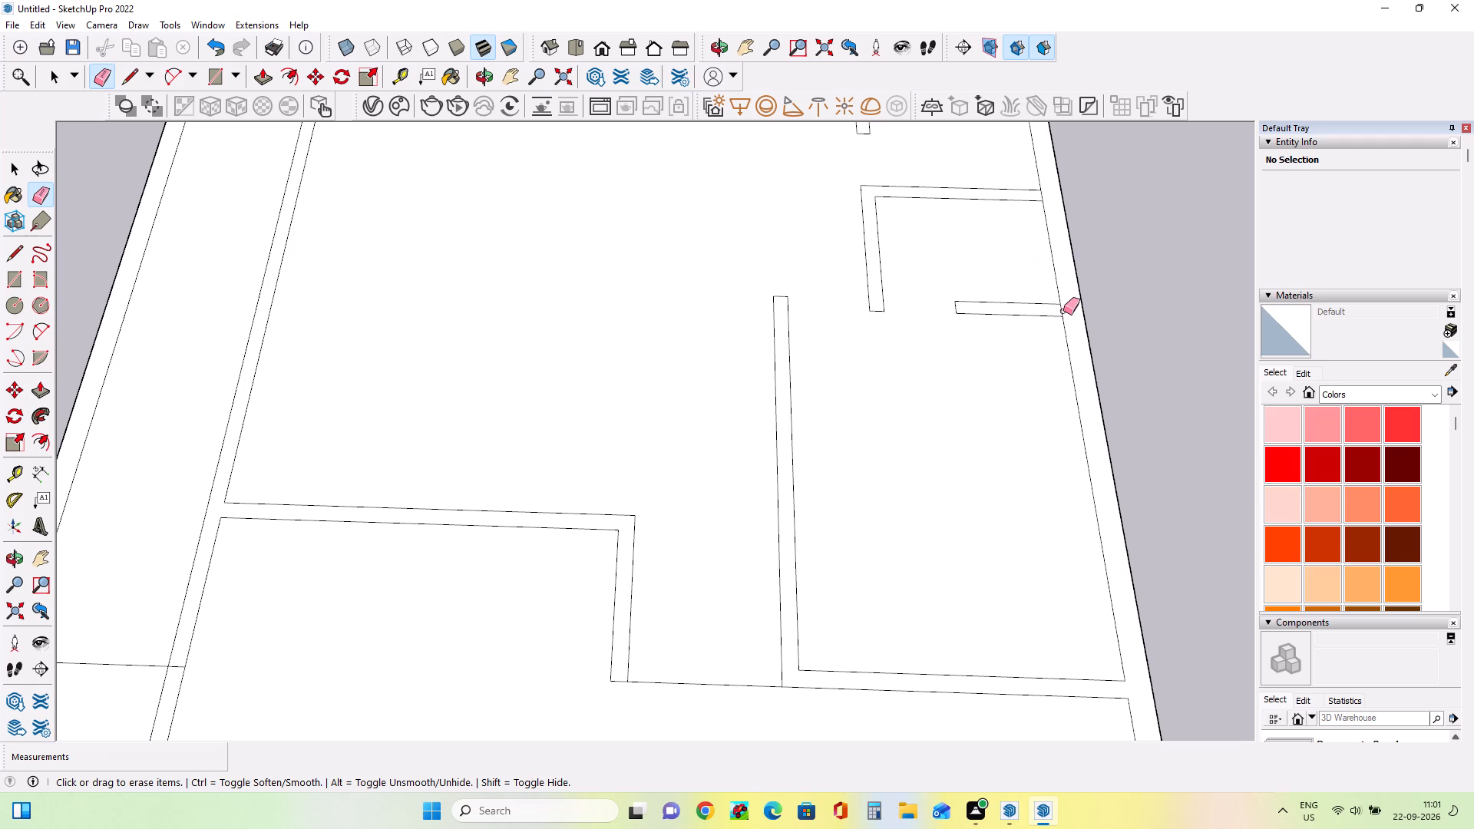
pyautogui.click(1059, 306)
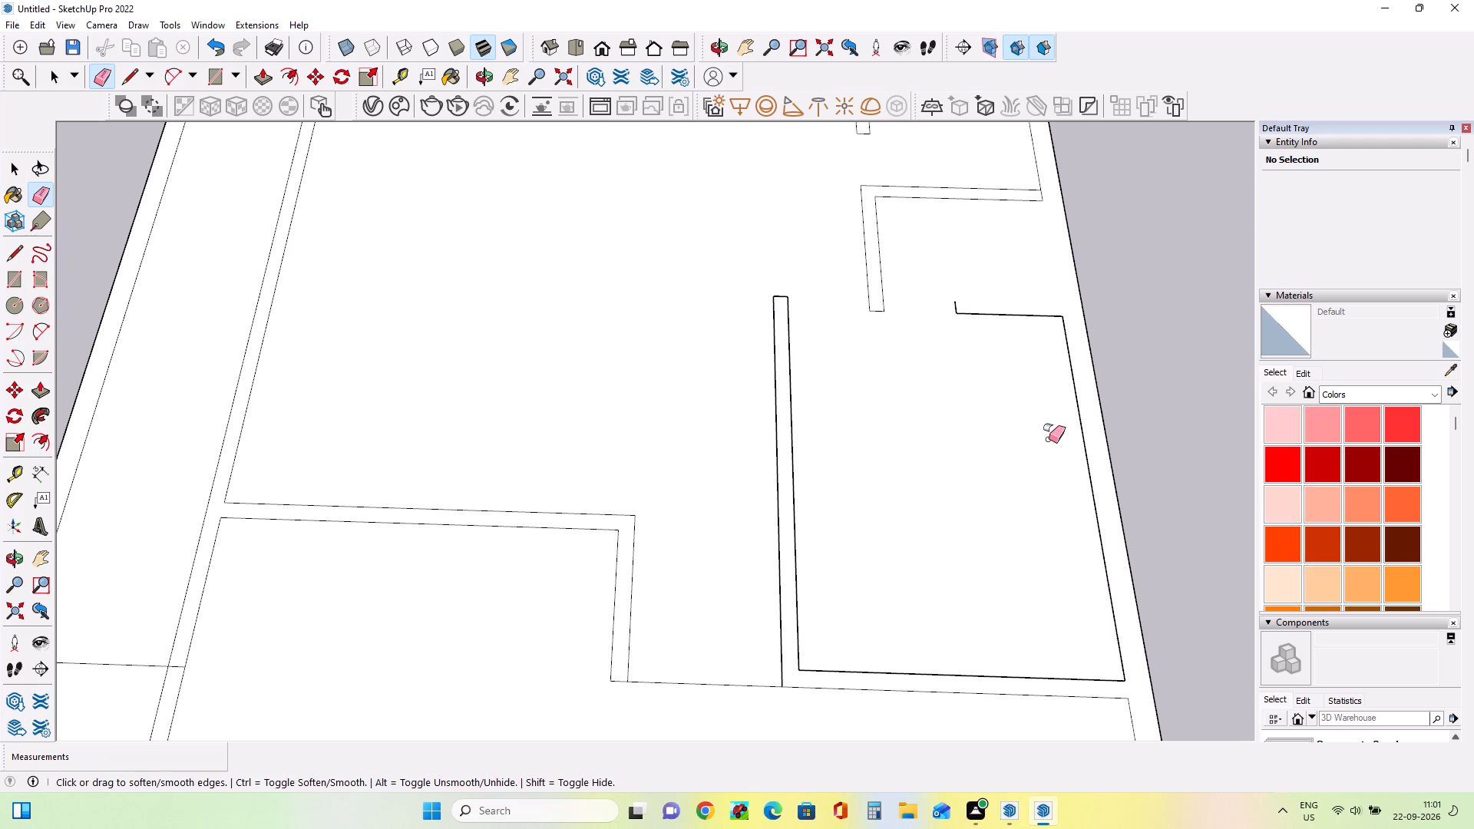
pyautogui.hotkey('ctrl', 'z')
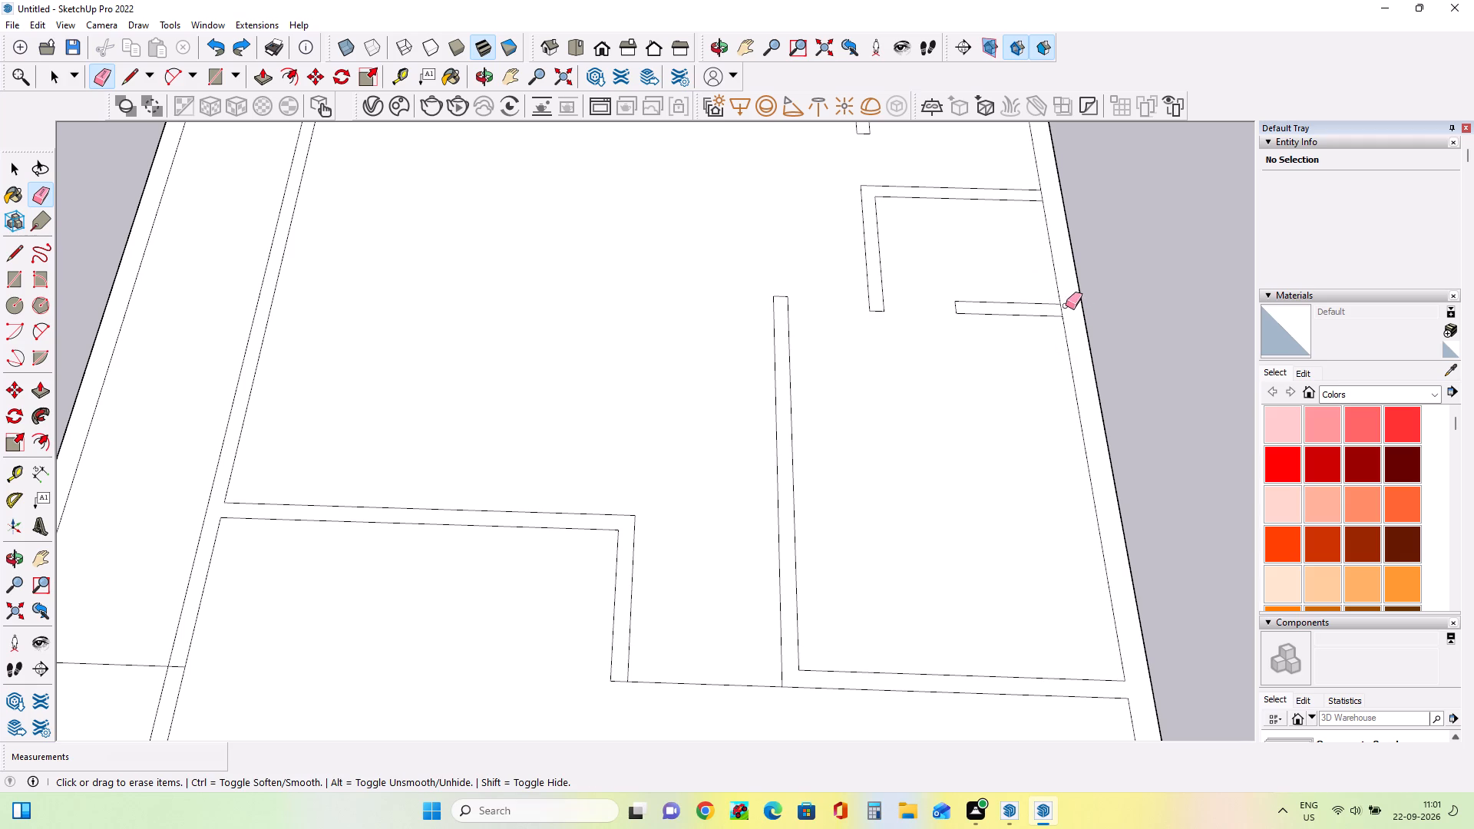
pyautogui.click(1063, 309)
pyautogui.click(1043, 194)
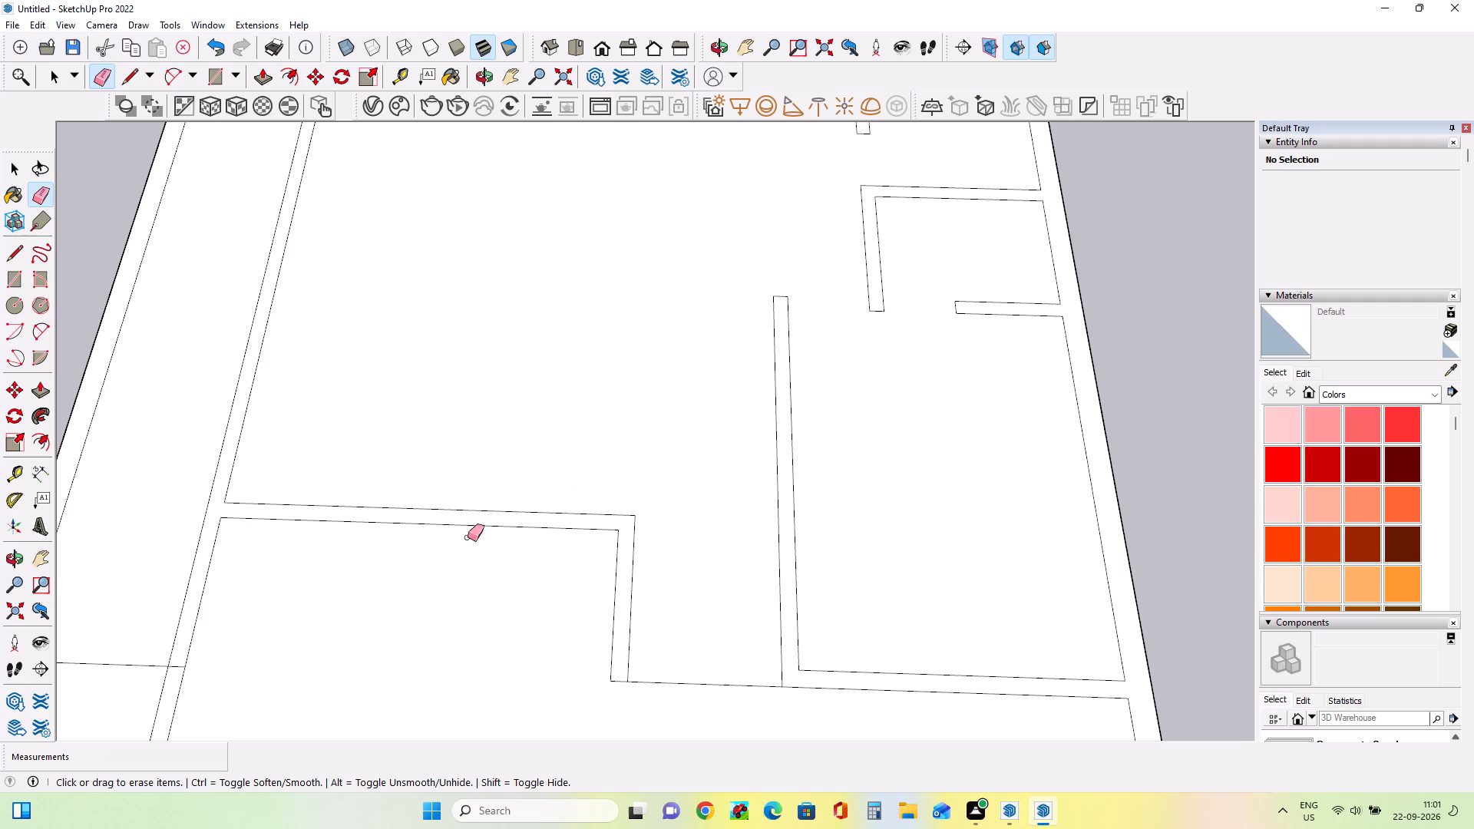
# Erase the cross line in the left side passage and its short piece inside the long left inner wall.
pyautogui.scroll(-11, 462, 599)
pyautogui.moveTo(474, 615); pyautogui.dragTo(564, 384, button='middle')
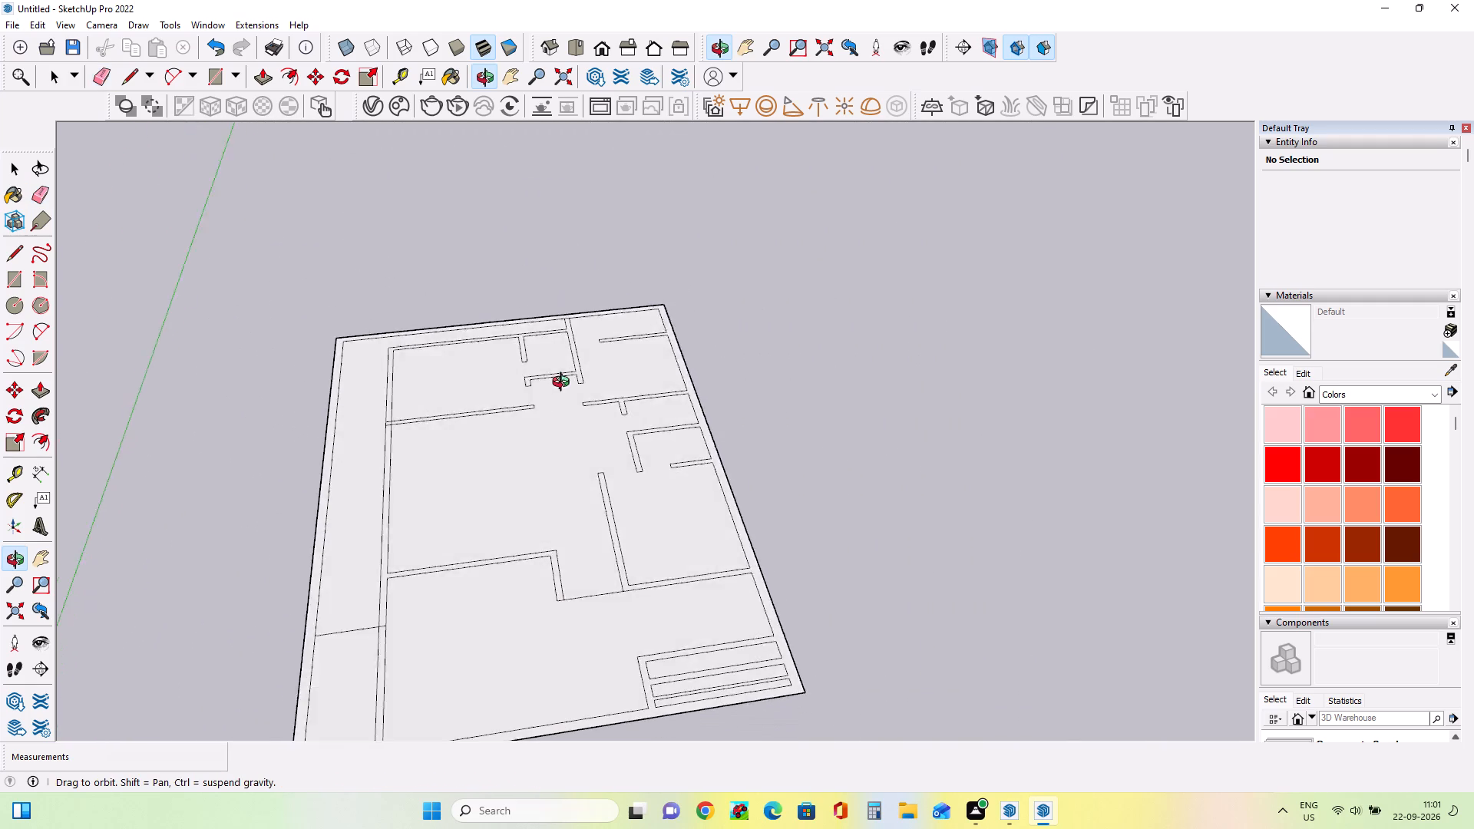
pyautogui.moveTo(564, 384); pyautogui.dragTo(564, 375, button='middle')
pyautogui.moveTo(555, 636); pyautogui.dragTo(557, 699, button='middle')
pyautogui.scroll(7, 383, 631)
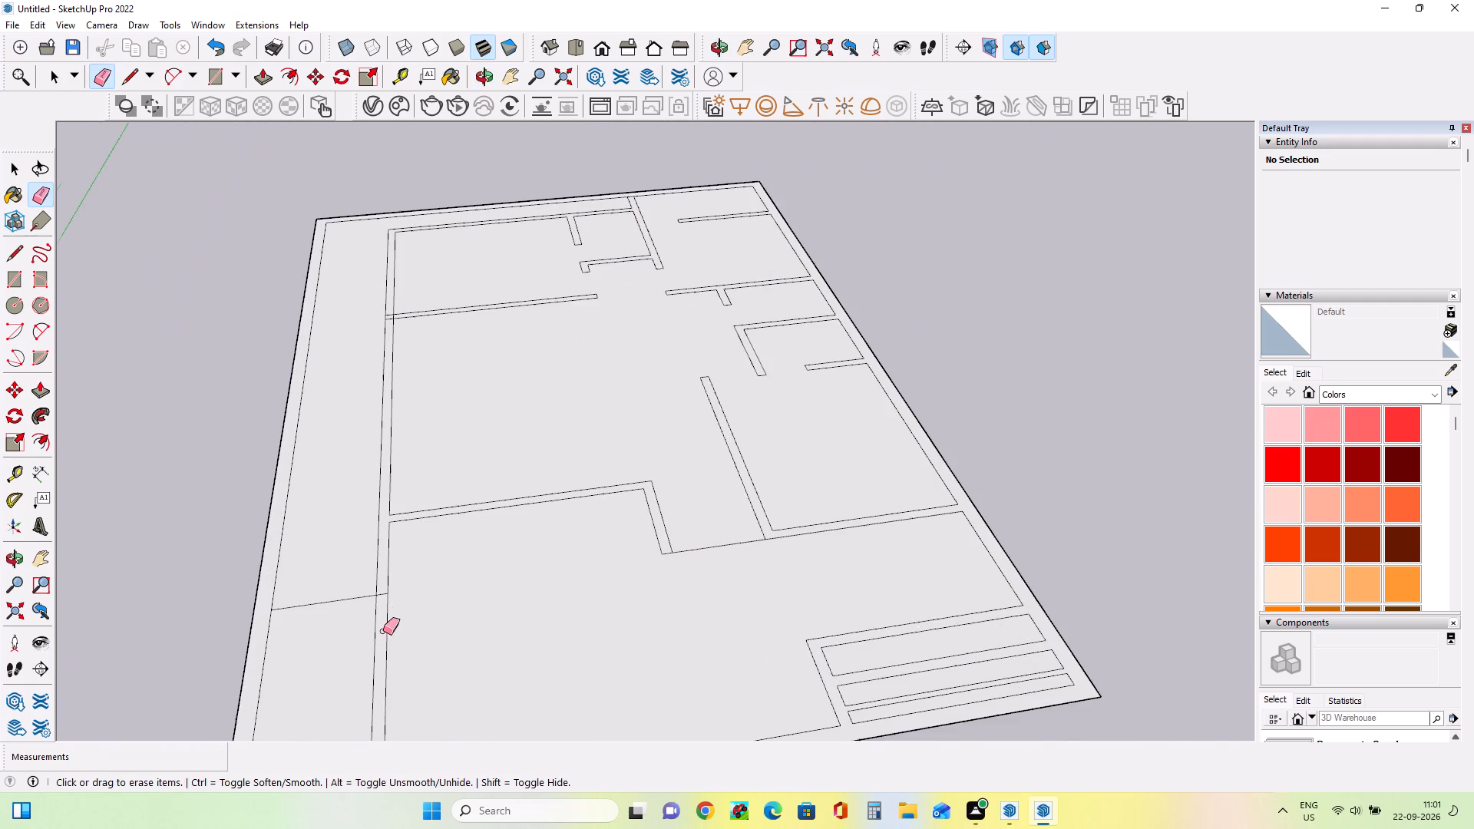
pyautogui.scroll(2, 383, 631)
pyautogui.moveTo(511, 613); pyautogui.dragTo(514, 701, button='middle')
pyautogui.middleClick(514, 701)
pyautogui.click(355, 670)
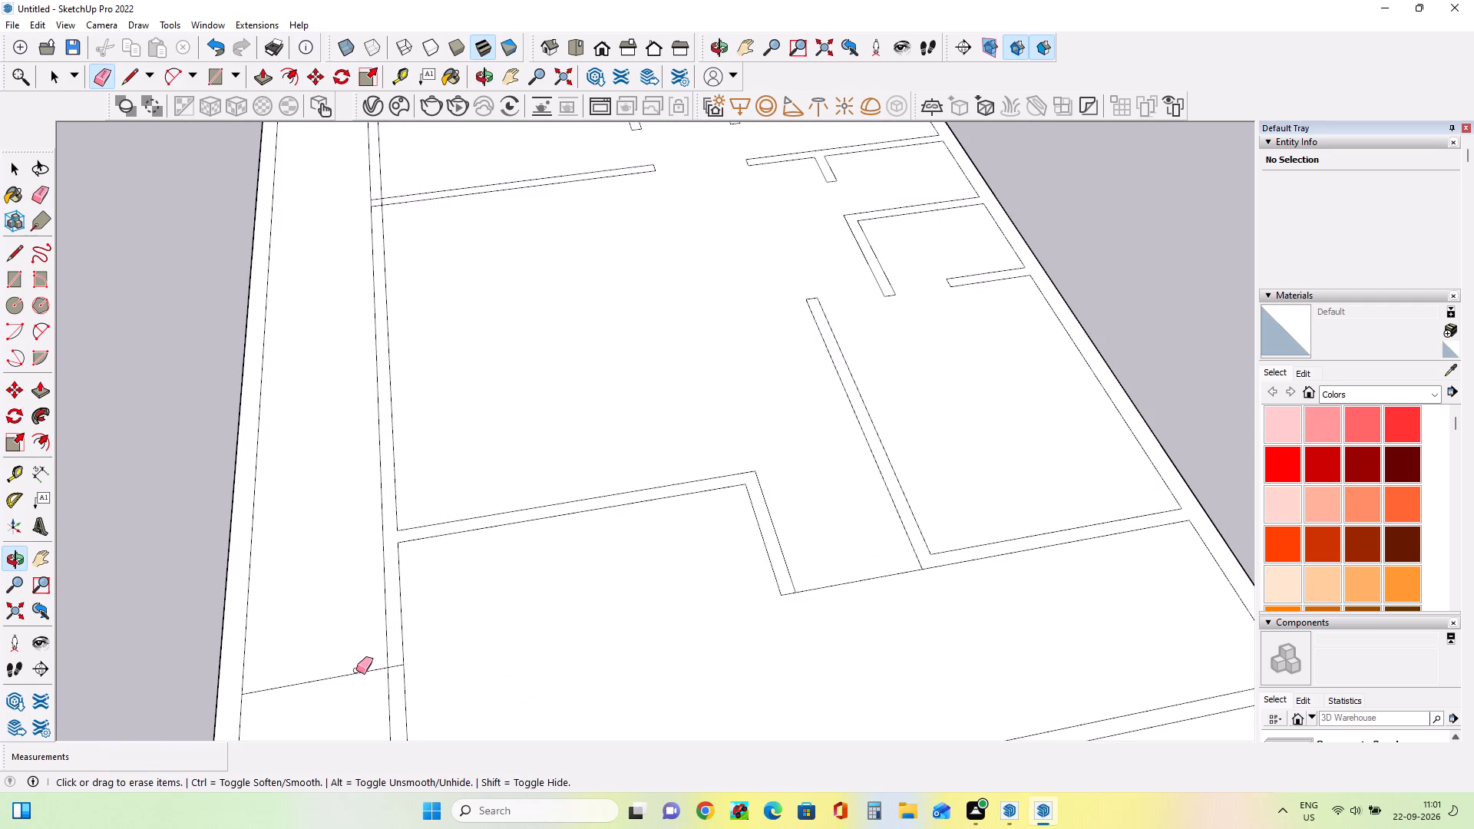
pyautogui.click(358, 675)
pyautogui.rightClick(358, 675)
pyautogui.click(183, 563)
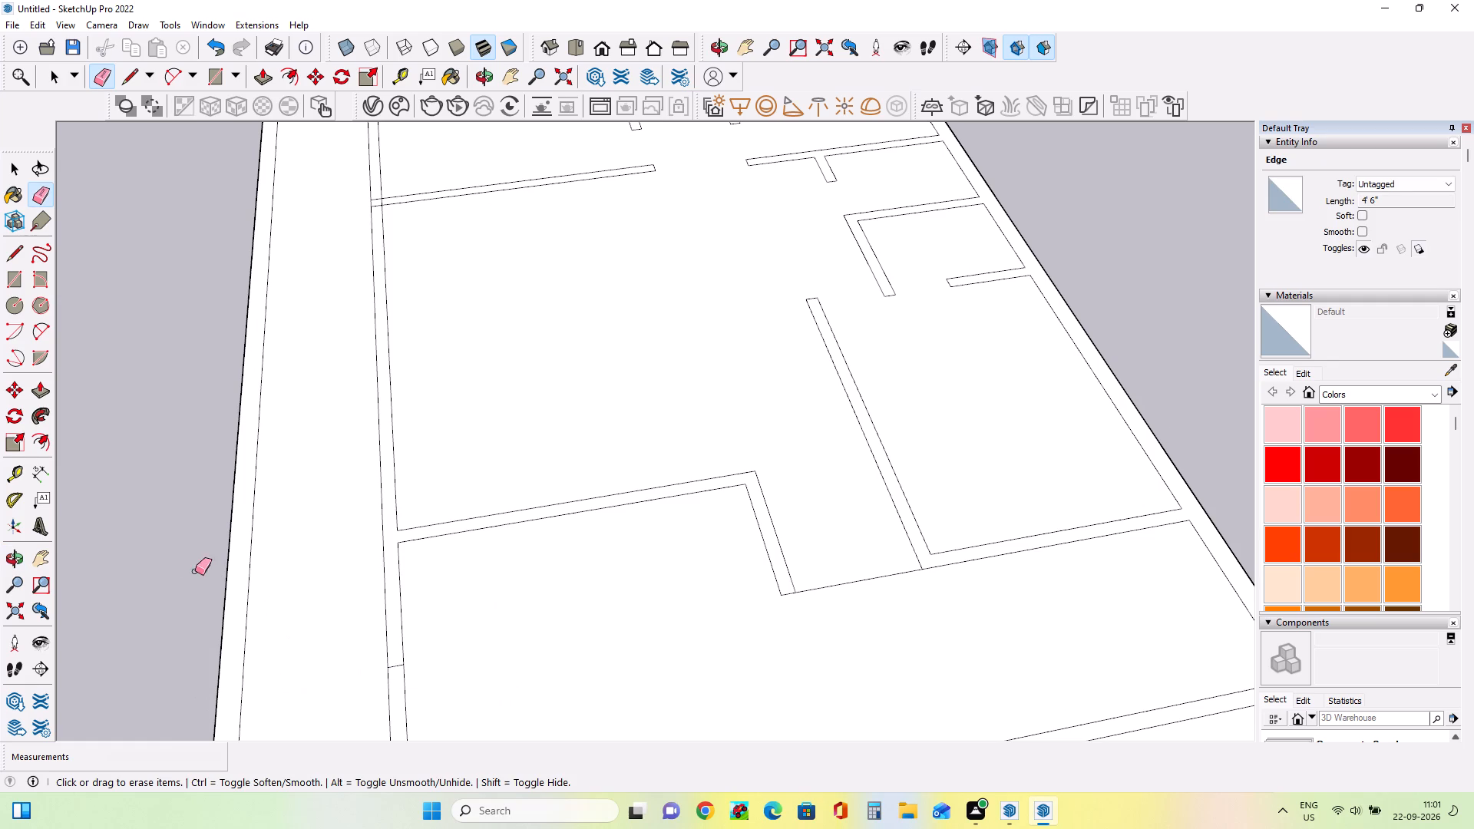
pyautogui.click(392, 666)
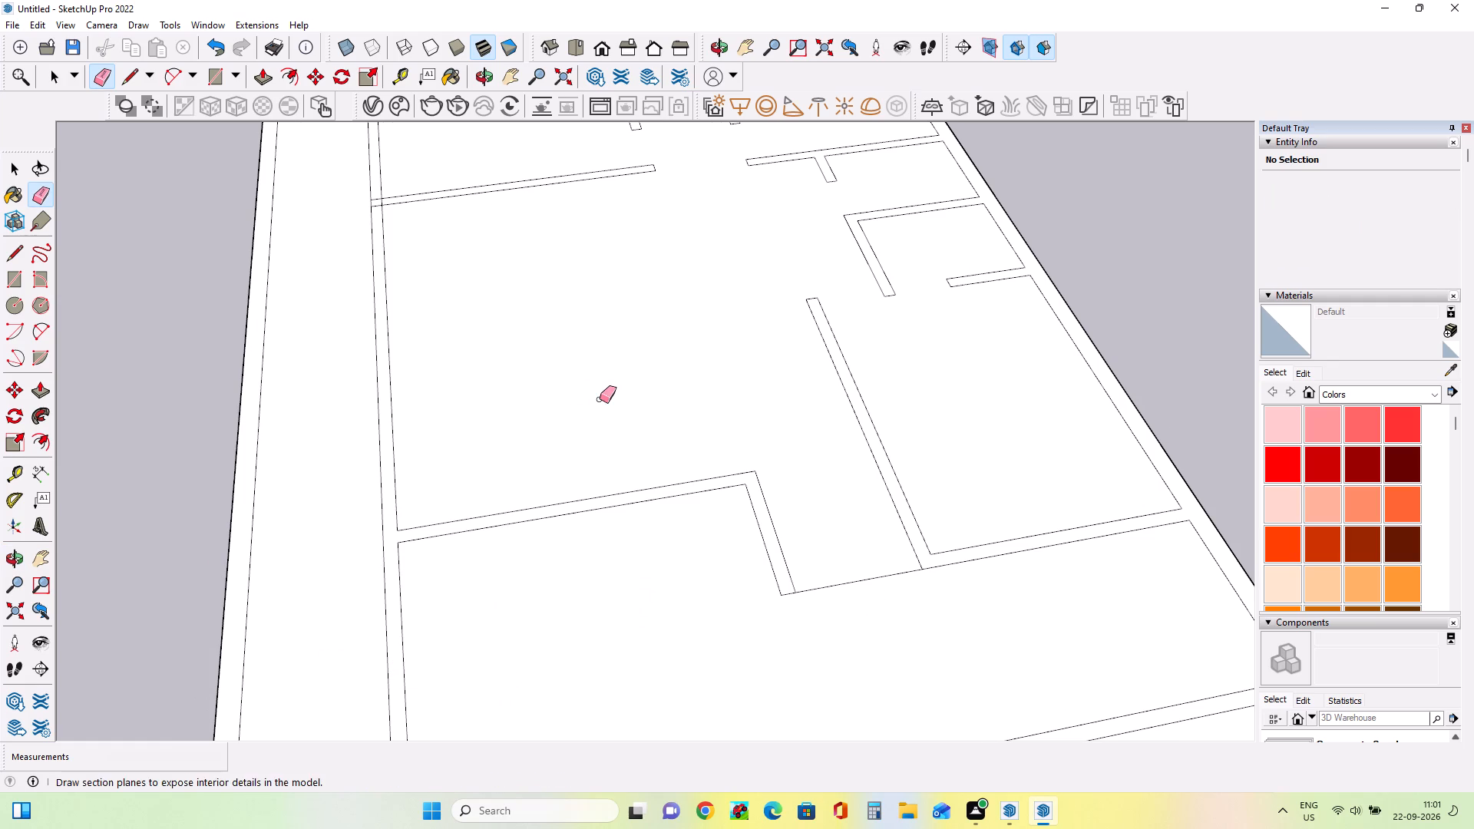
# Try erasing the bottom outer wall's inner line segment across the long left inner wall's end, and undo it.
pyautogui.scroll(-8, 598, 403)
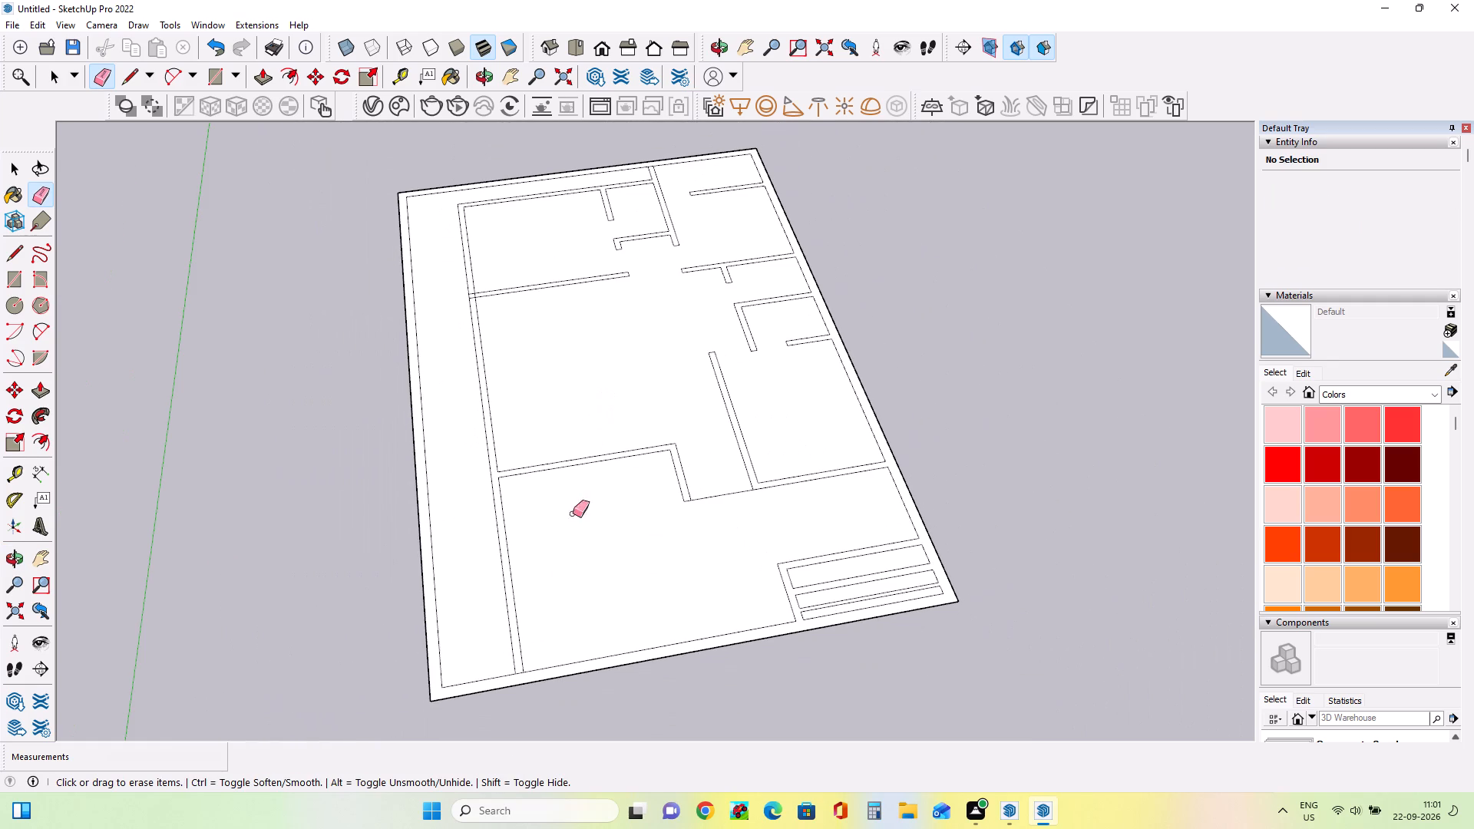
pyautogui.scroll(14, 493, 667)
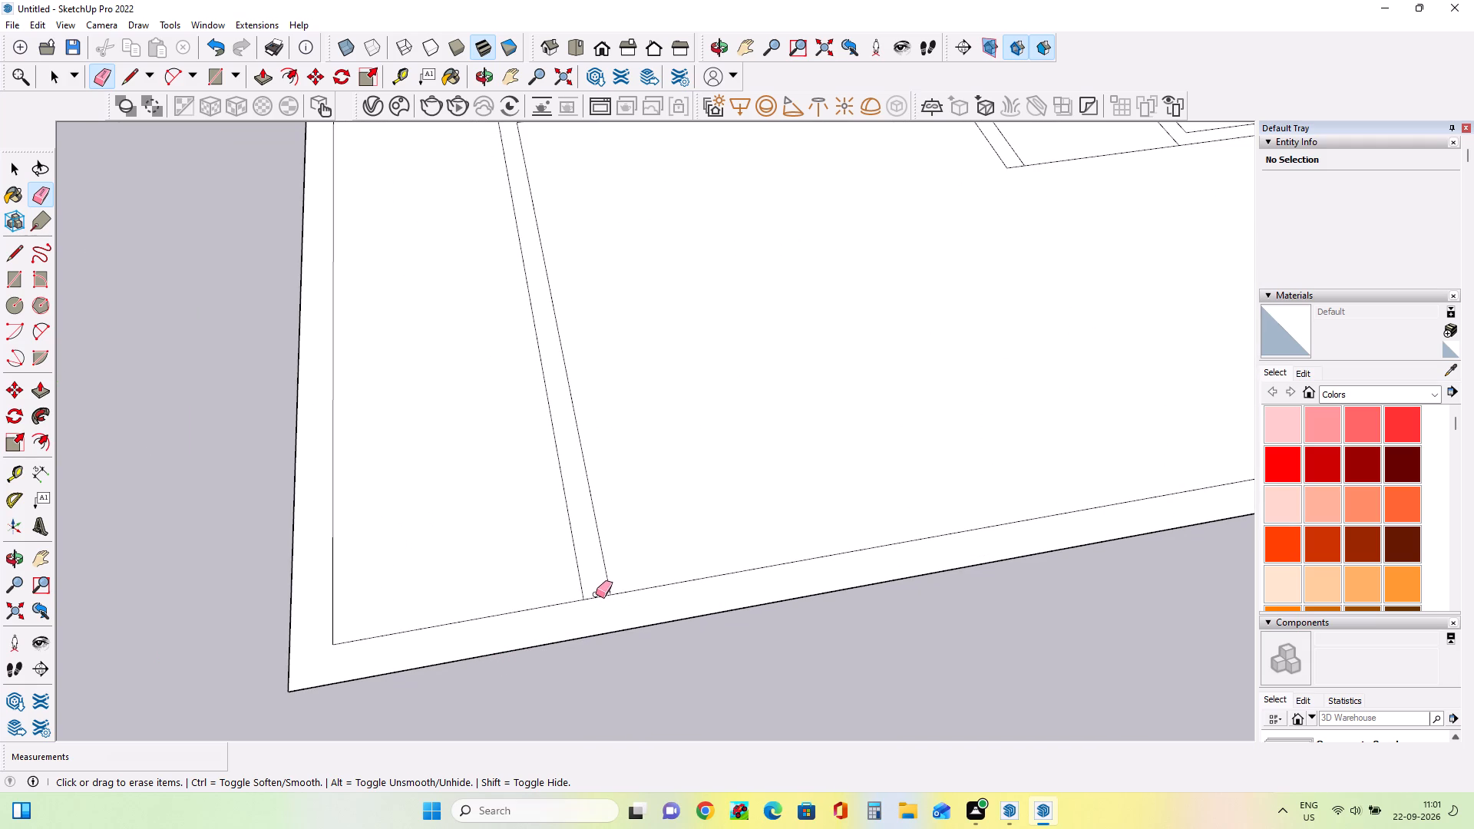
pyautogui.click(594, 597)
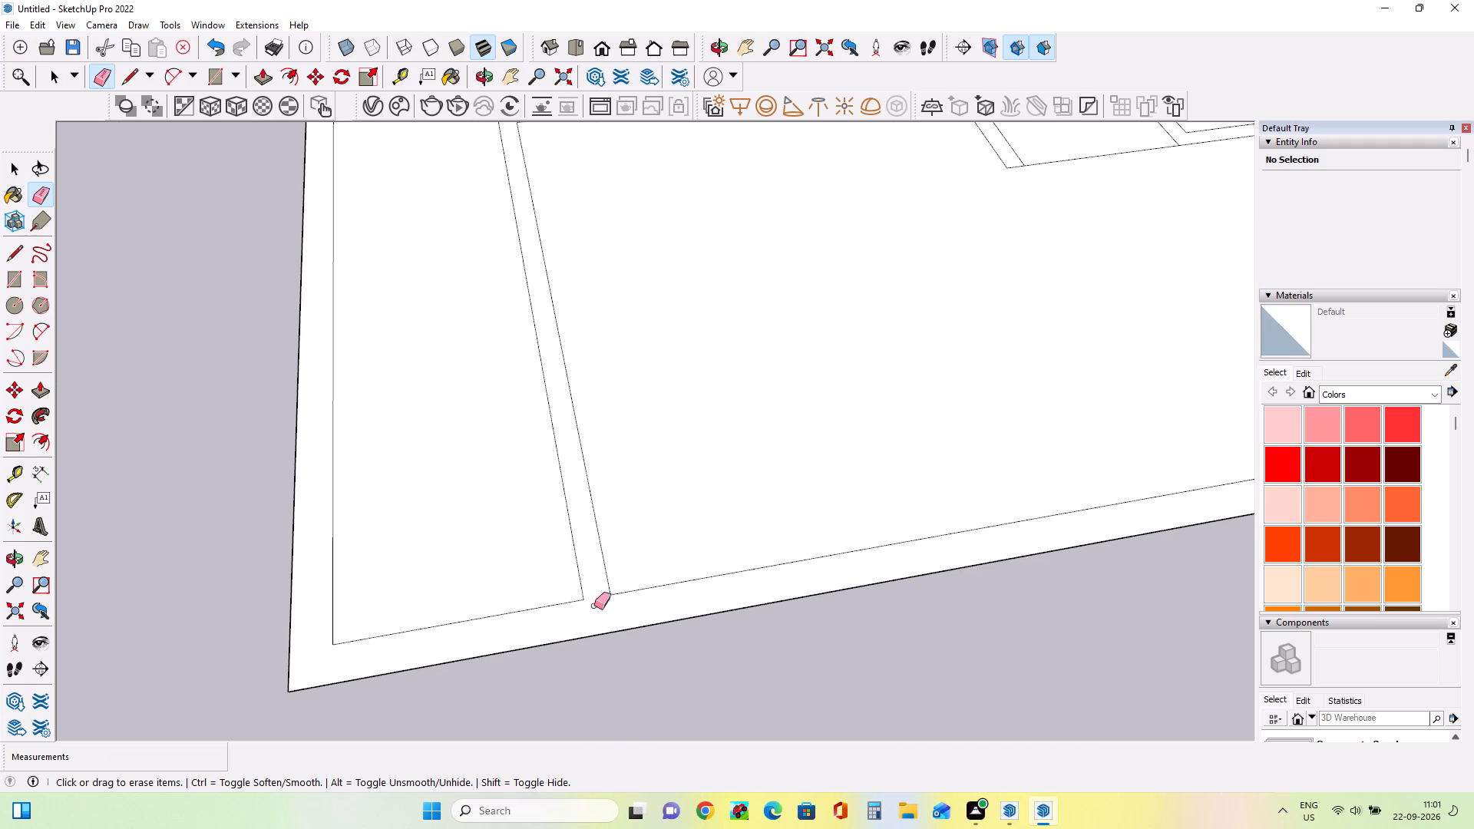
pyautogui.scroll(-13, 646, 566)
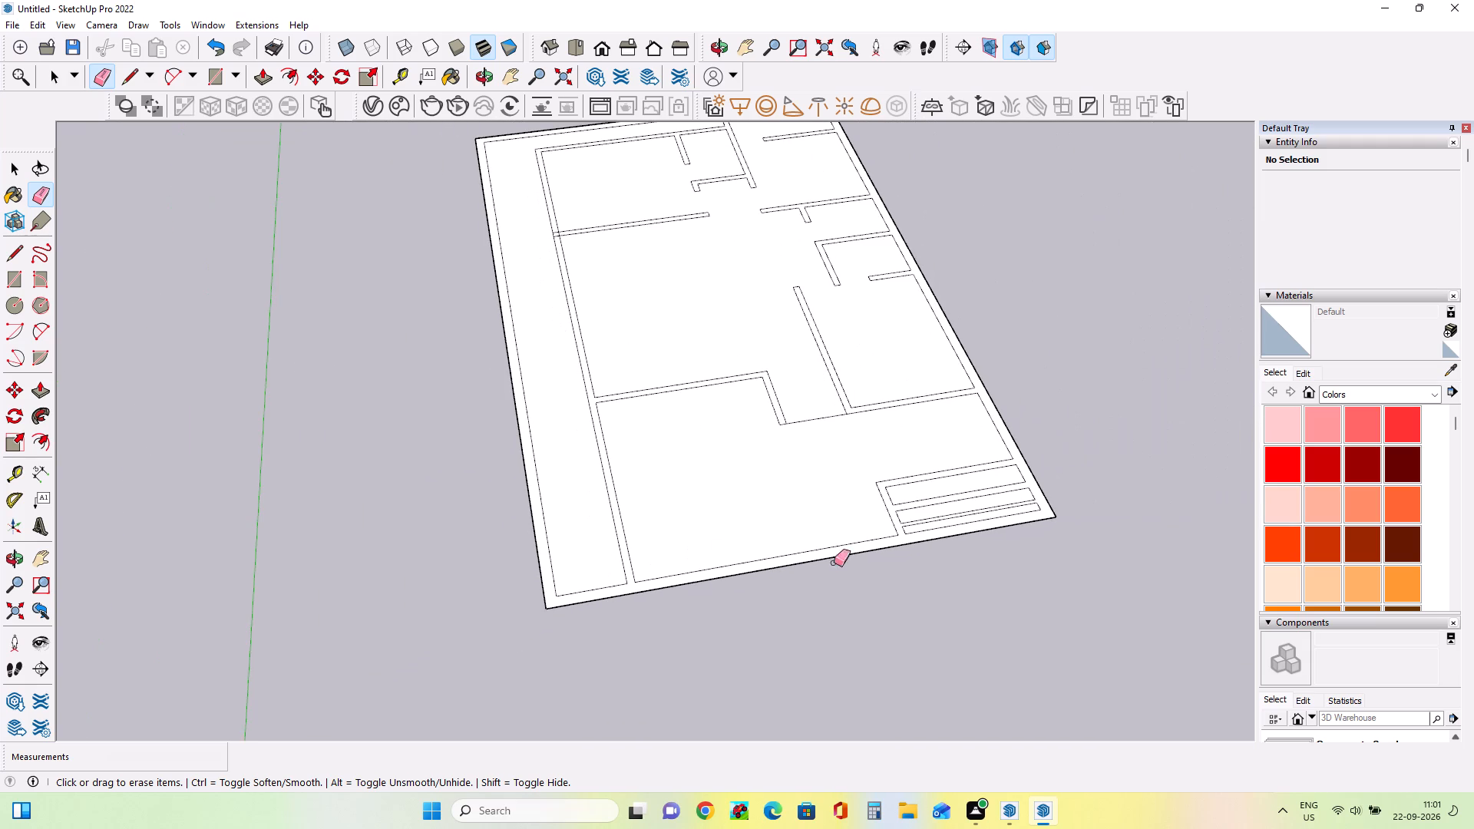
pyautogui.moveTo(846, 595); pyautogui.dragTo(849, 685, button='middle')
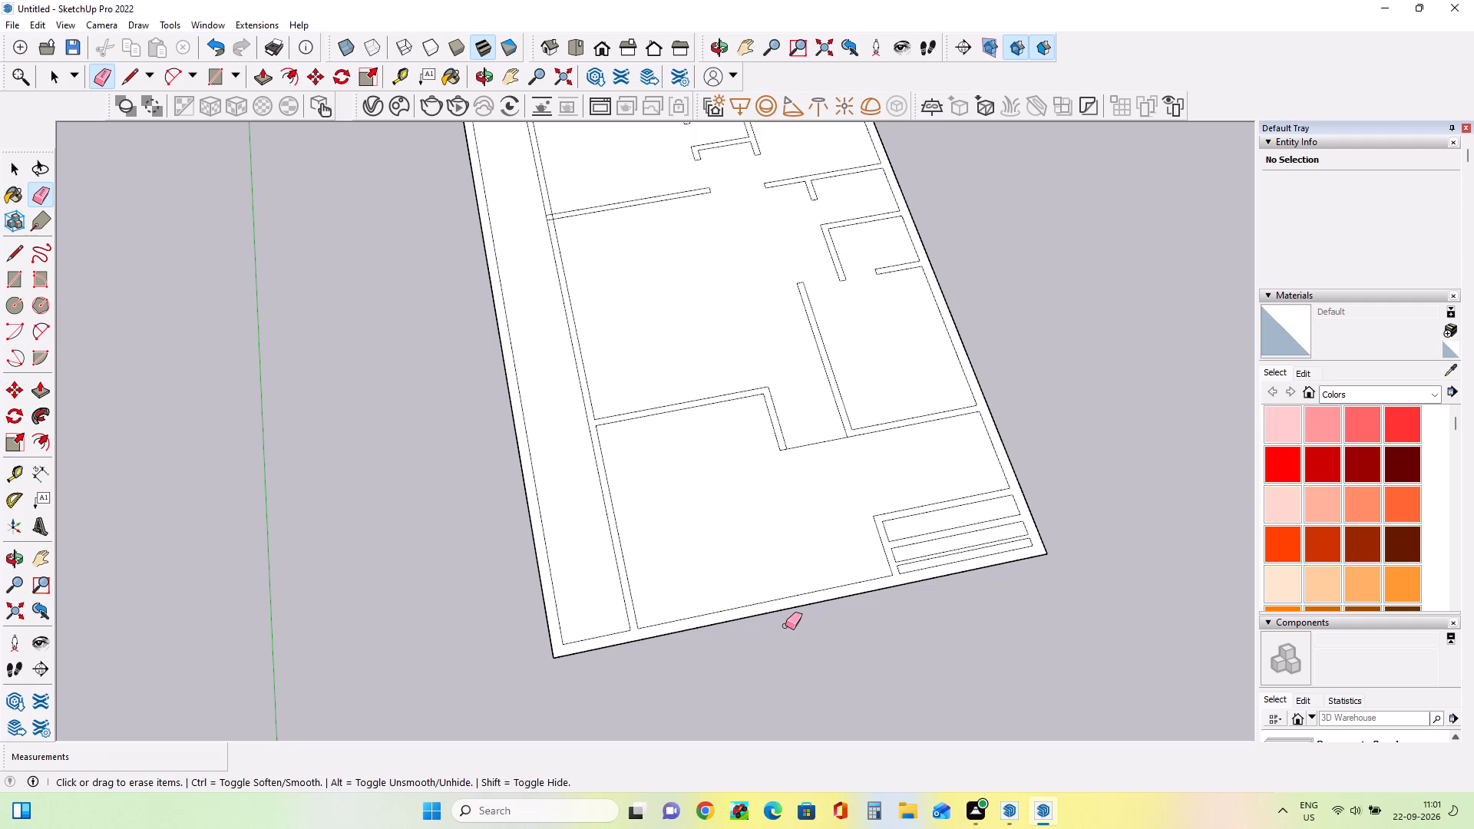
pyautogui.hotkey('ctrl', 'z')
# Draw a 6" line along the outer right wall's inner face, closing the end of the stair block's upper wall.
pyautogui.scroll(2, 785, 639)
pyautogui.scroll(-6, 785, 639)
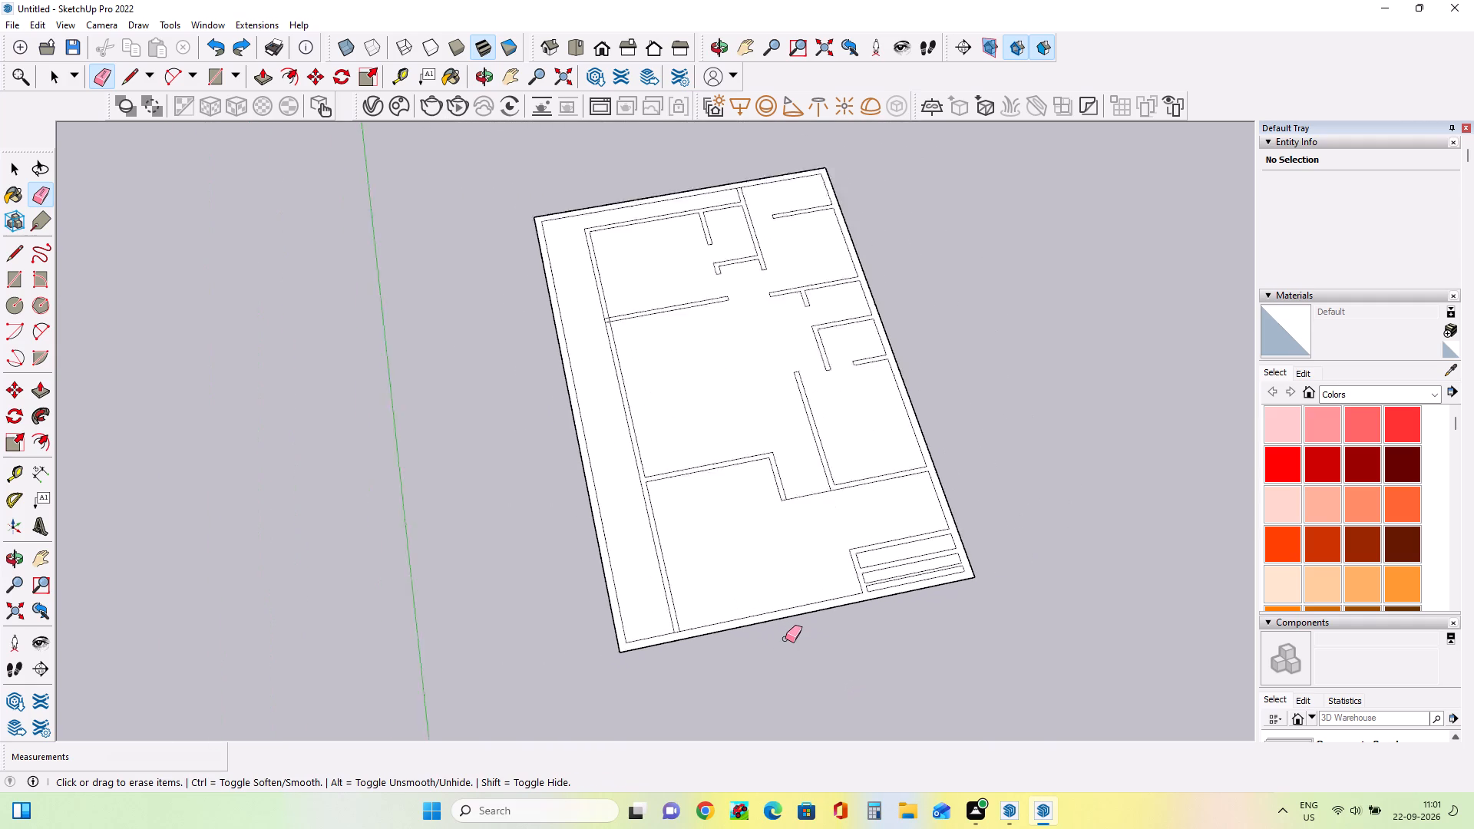
pyautogui.scroll(-1, 785, 639)
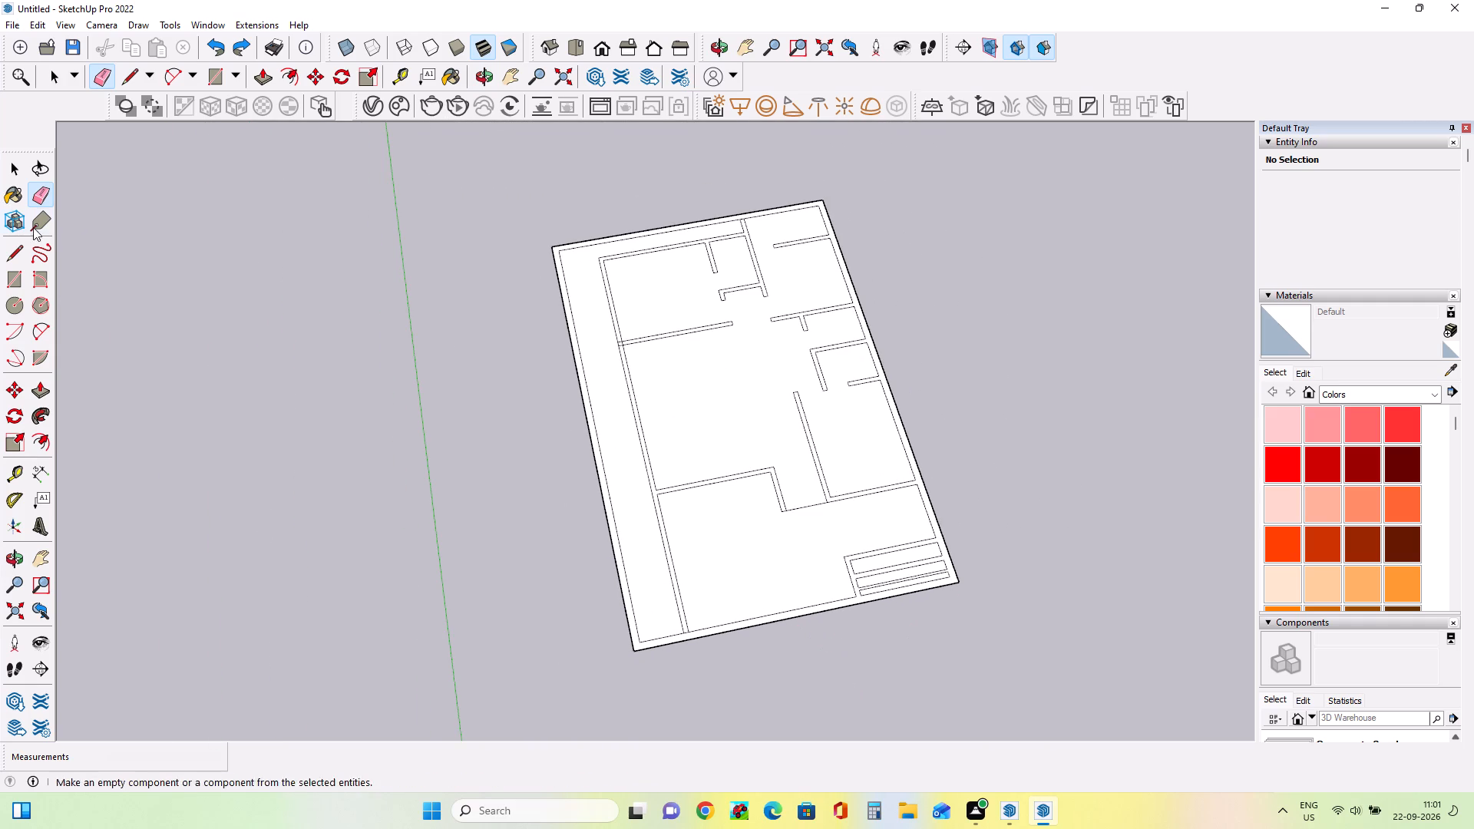
pyautogui.click(21, 250)
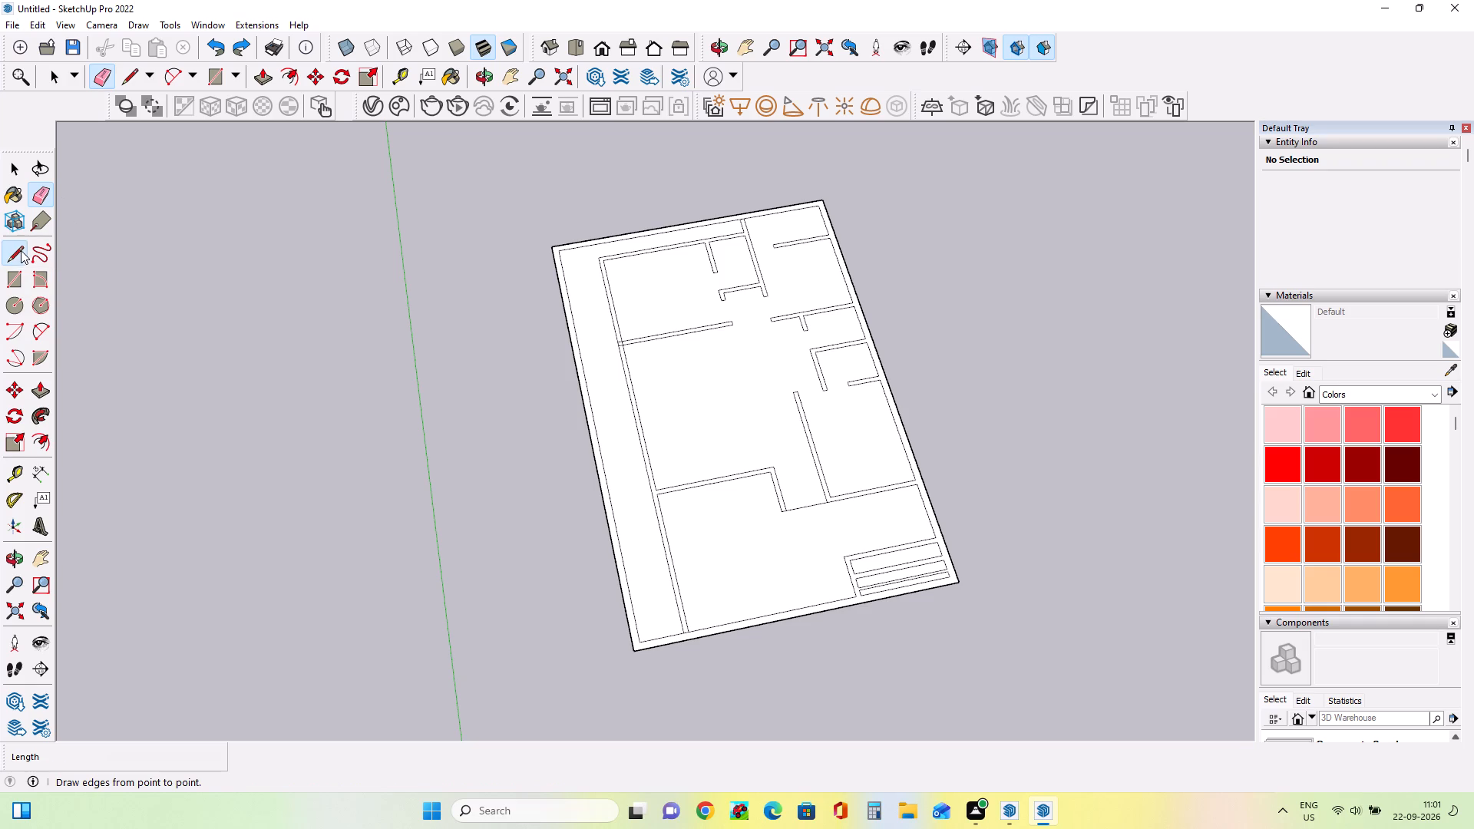
pyautogui.scroll(7, 914, 557)
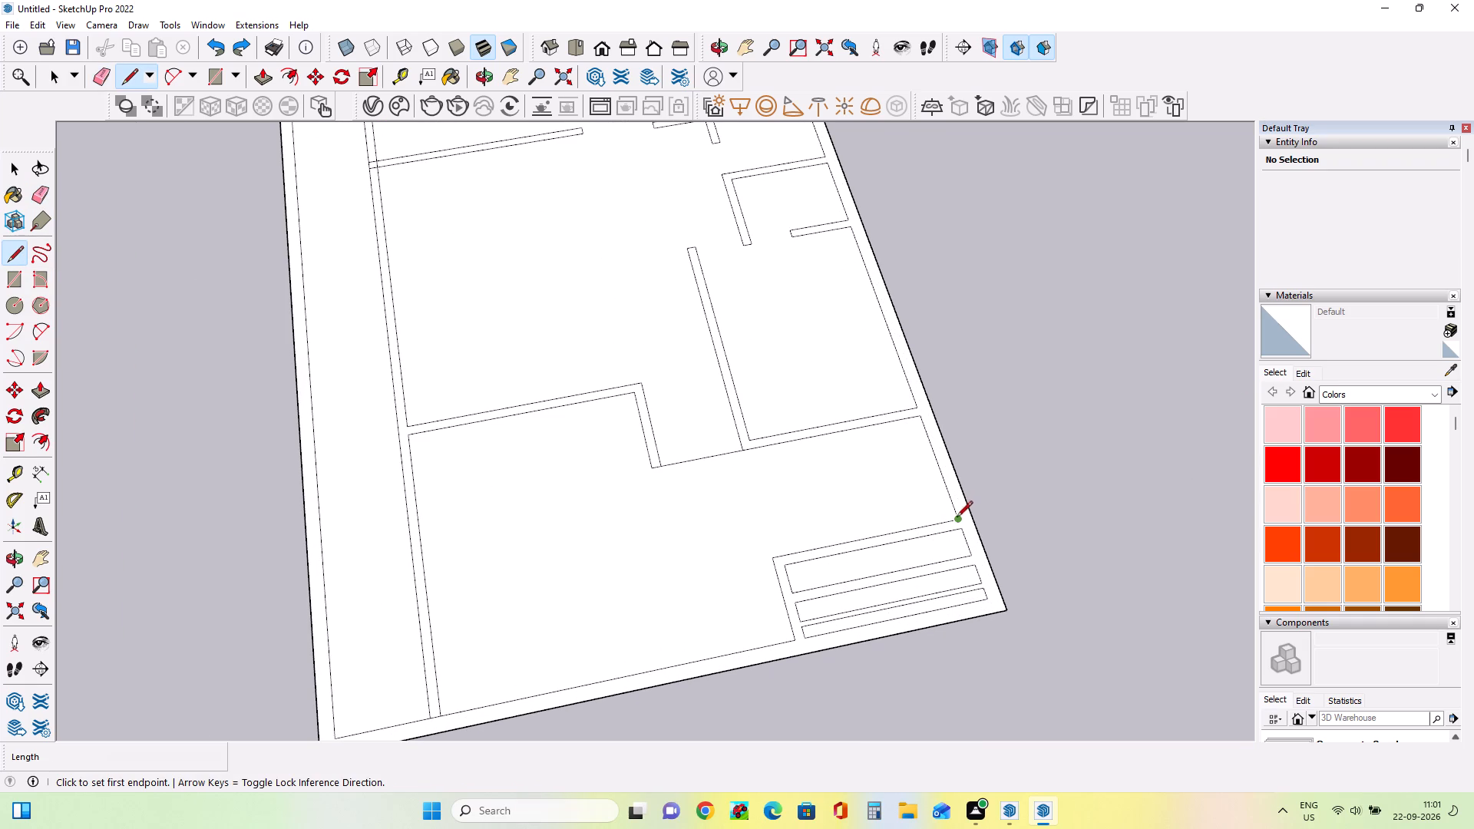
pyautogui.click(953, 522)
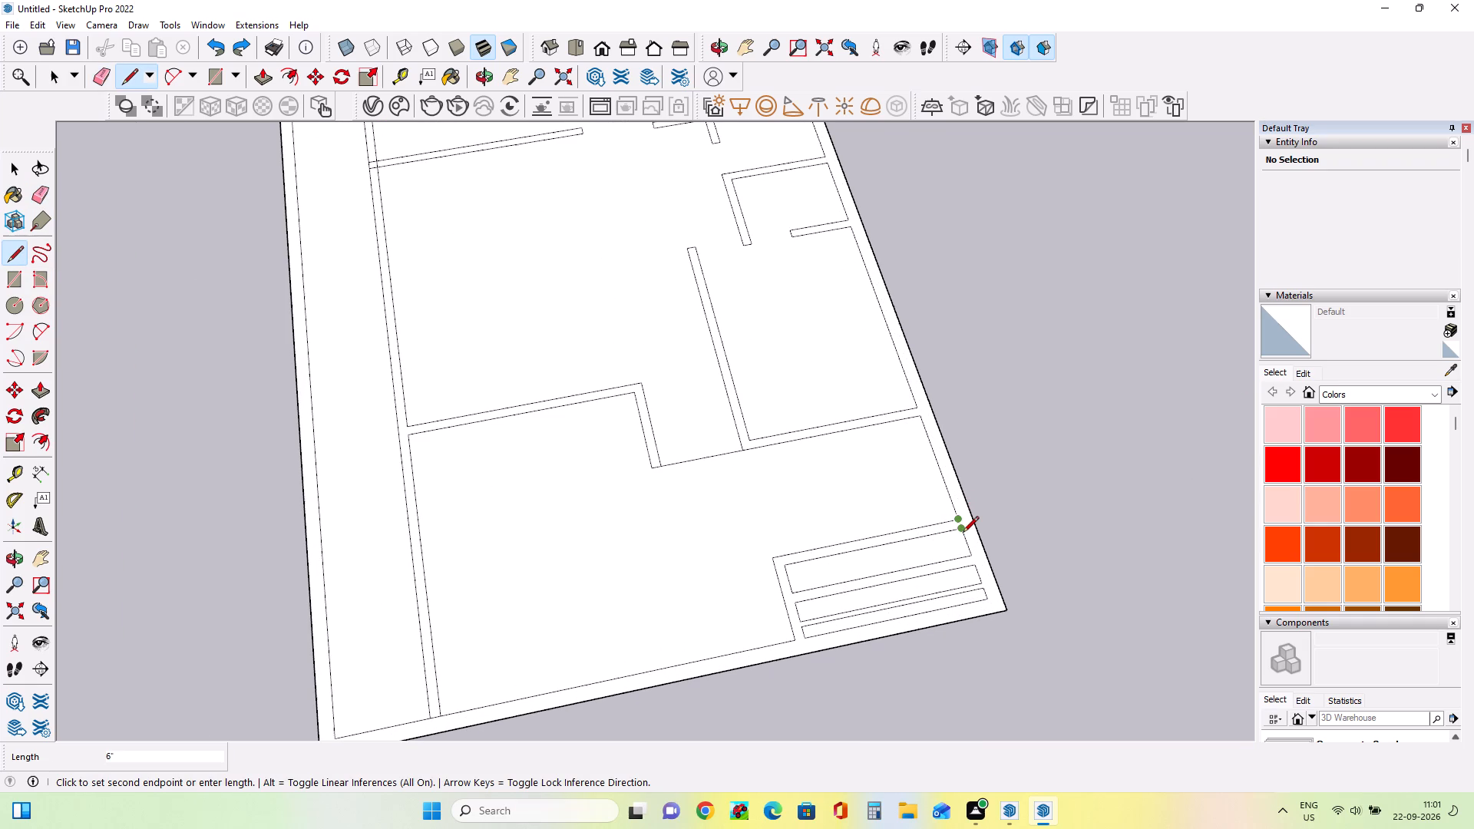
pyautogui.scroll(9, 967, 534)
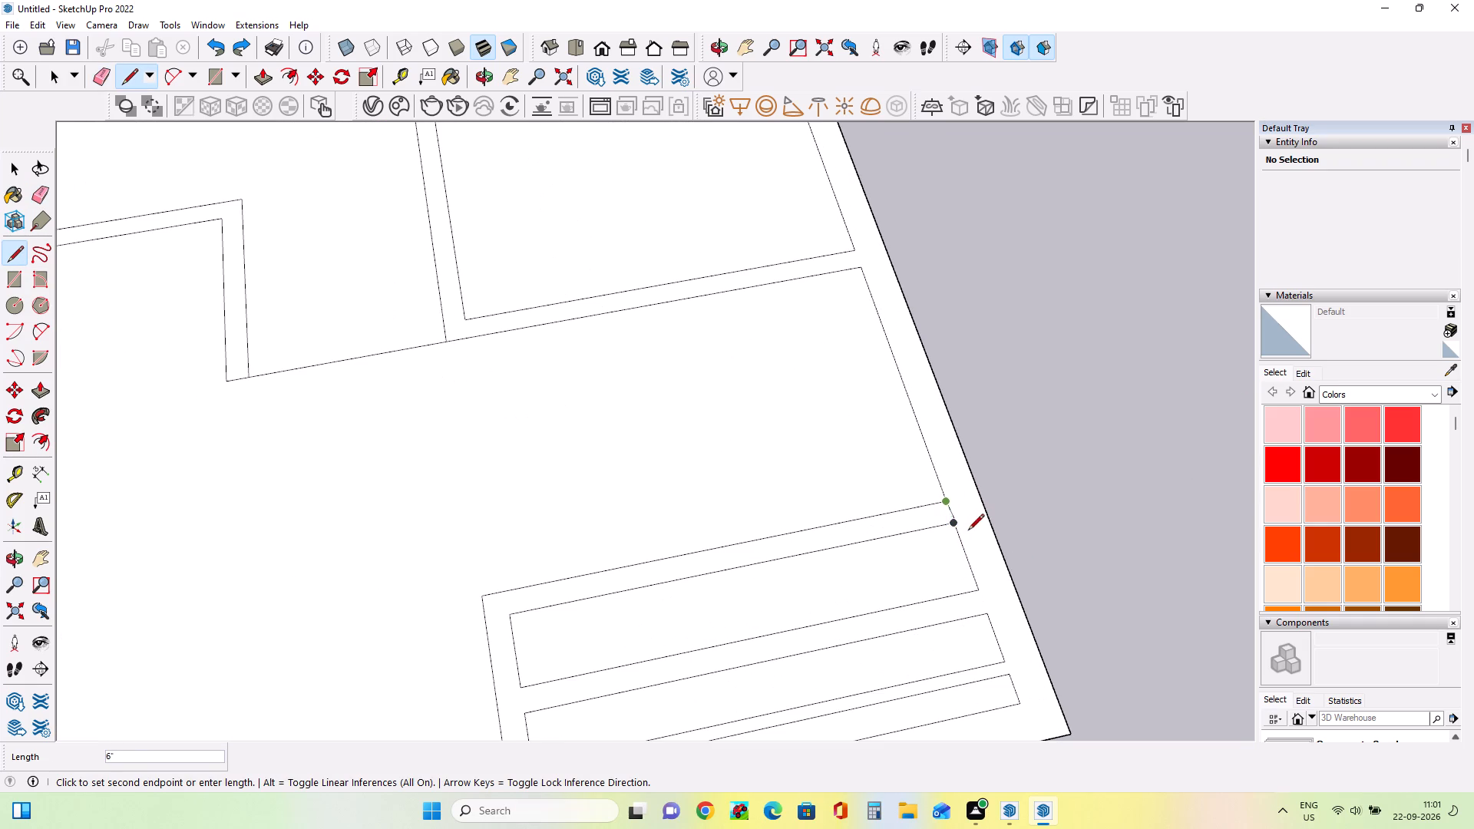
pyautogui.click(958, 526)
pyautogui.scroll(-4, 1047, 488)
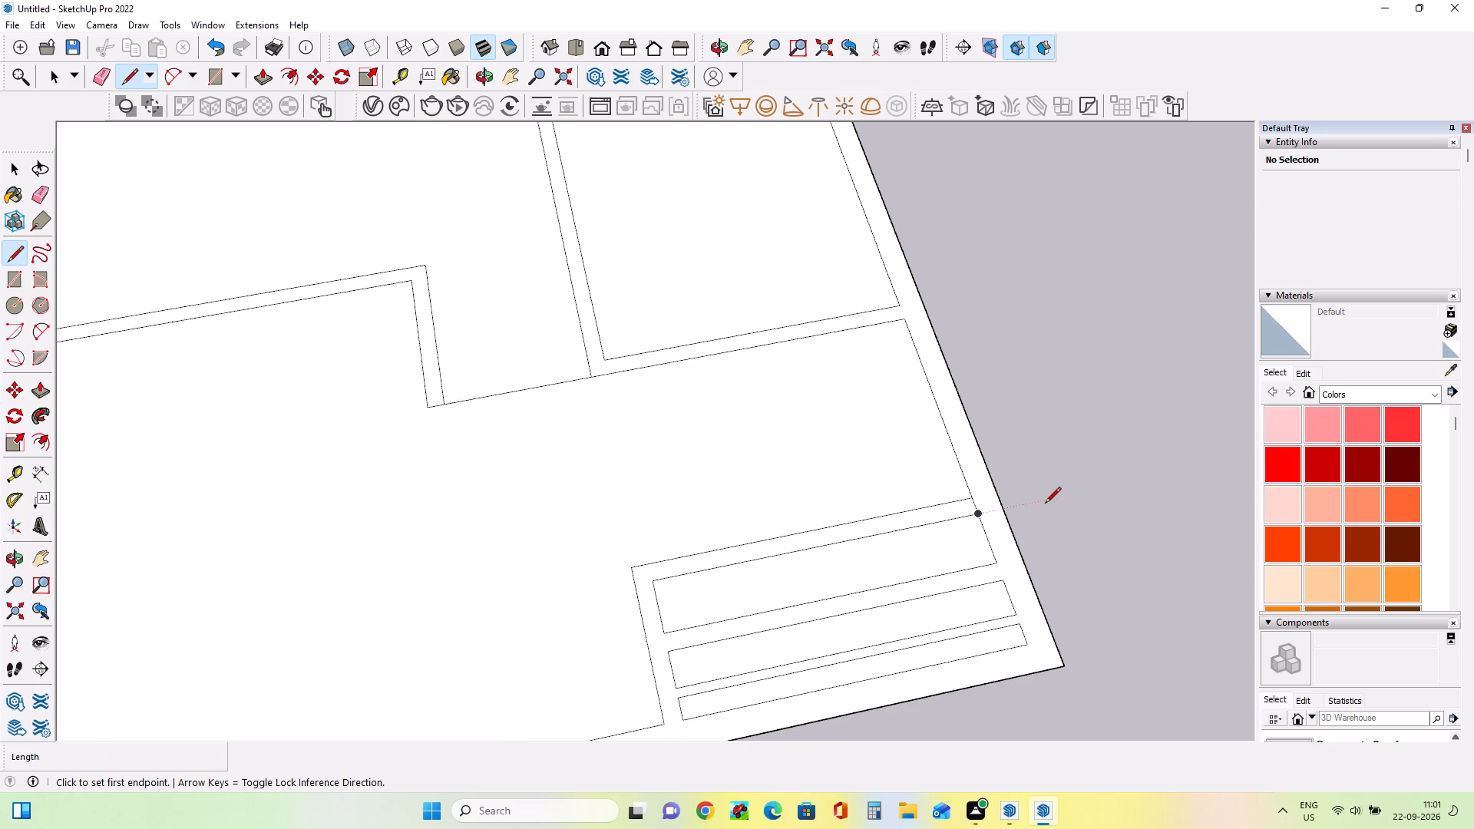
pyautogui.scroll(-12, 1045, 504)
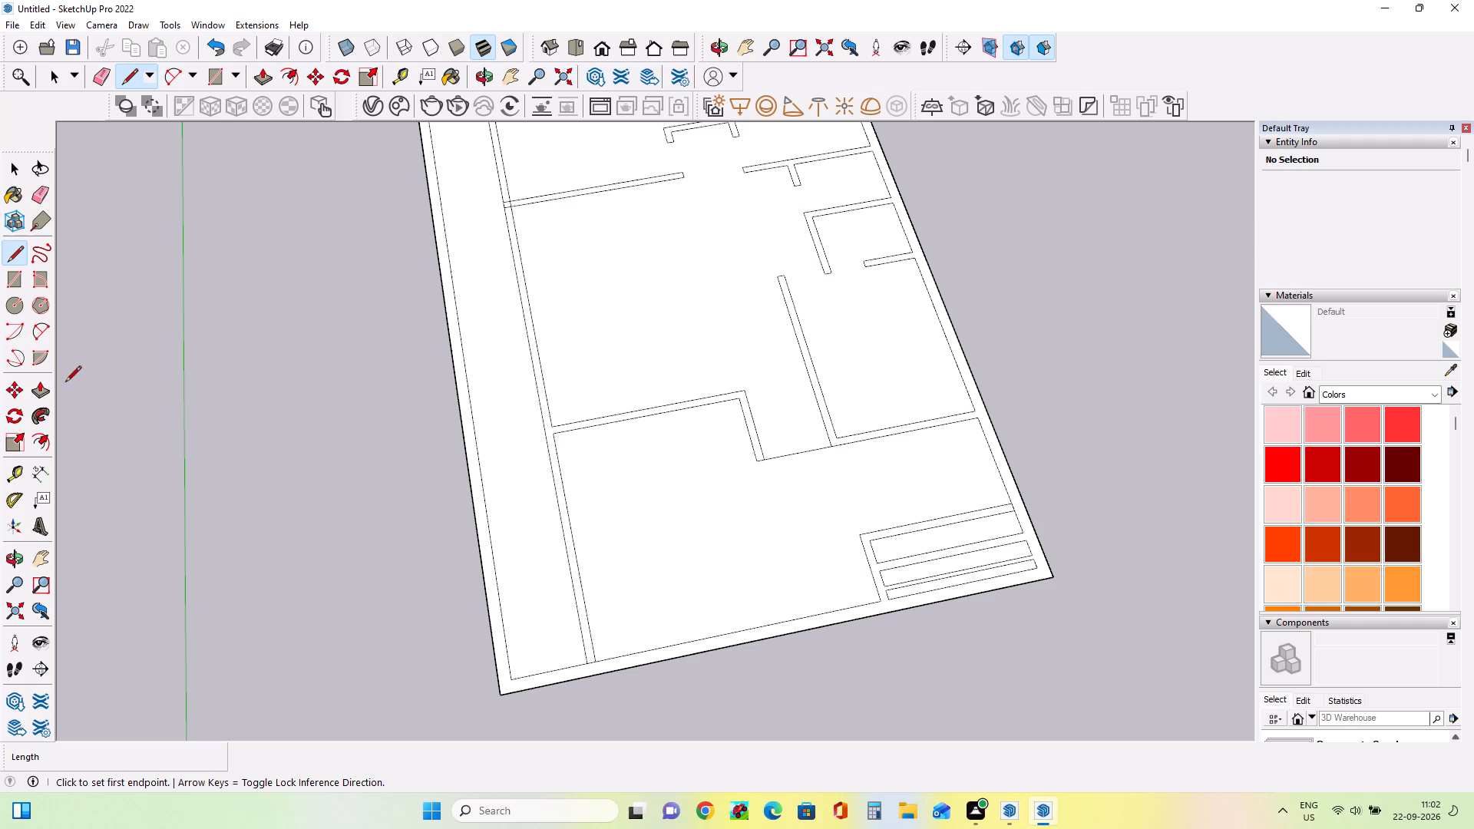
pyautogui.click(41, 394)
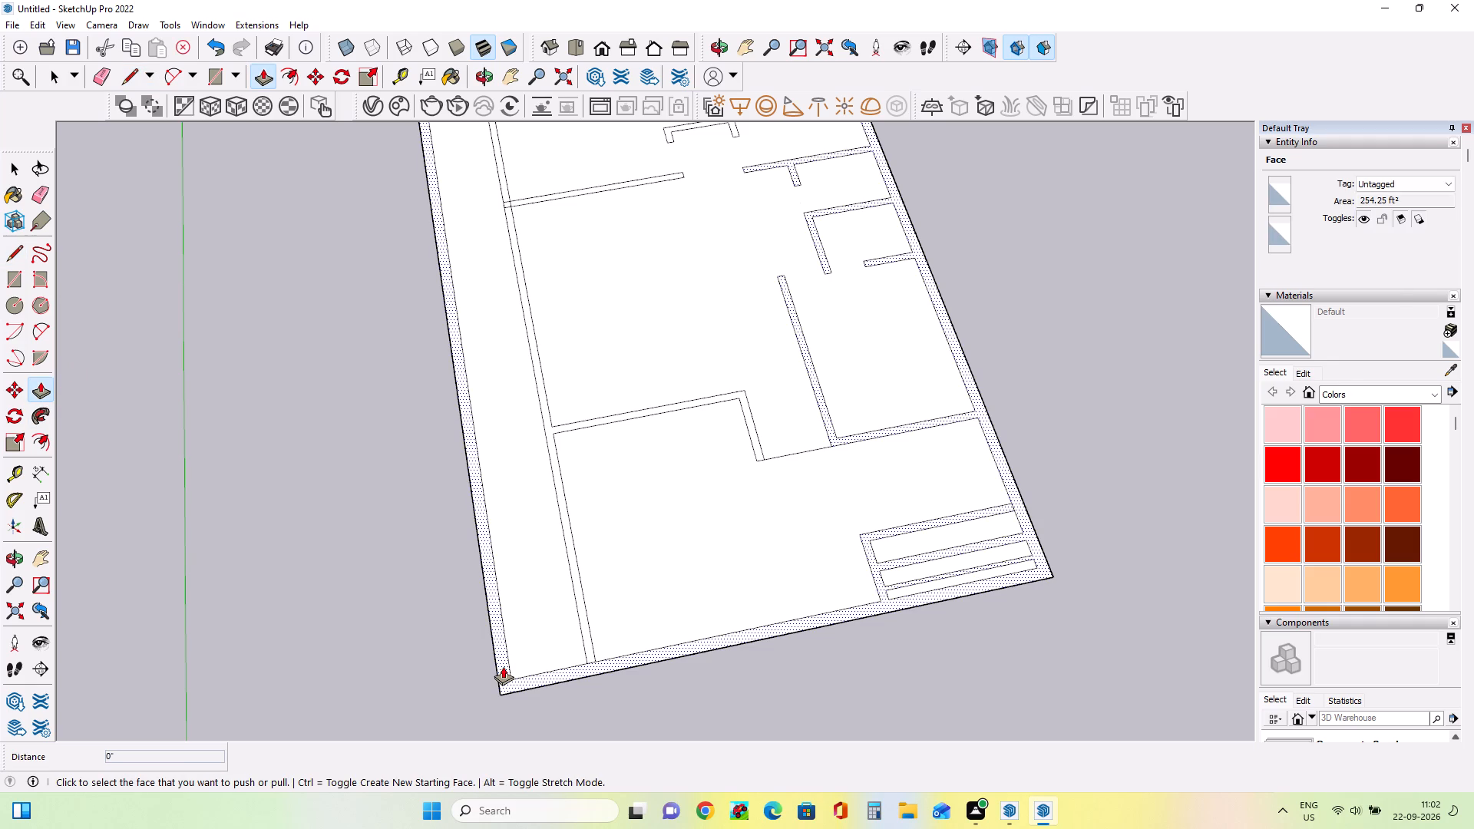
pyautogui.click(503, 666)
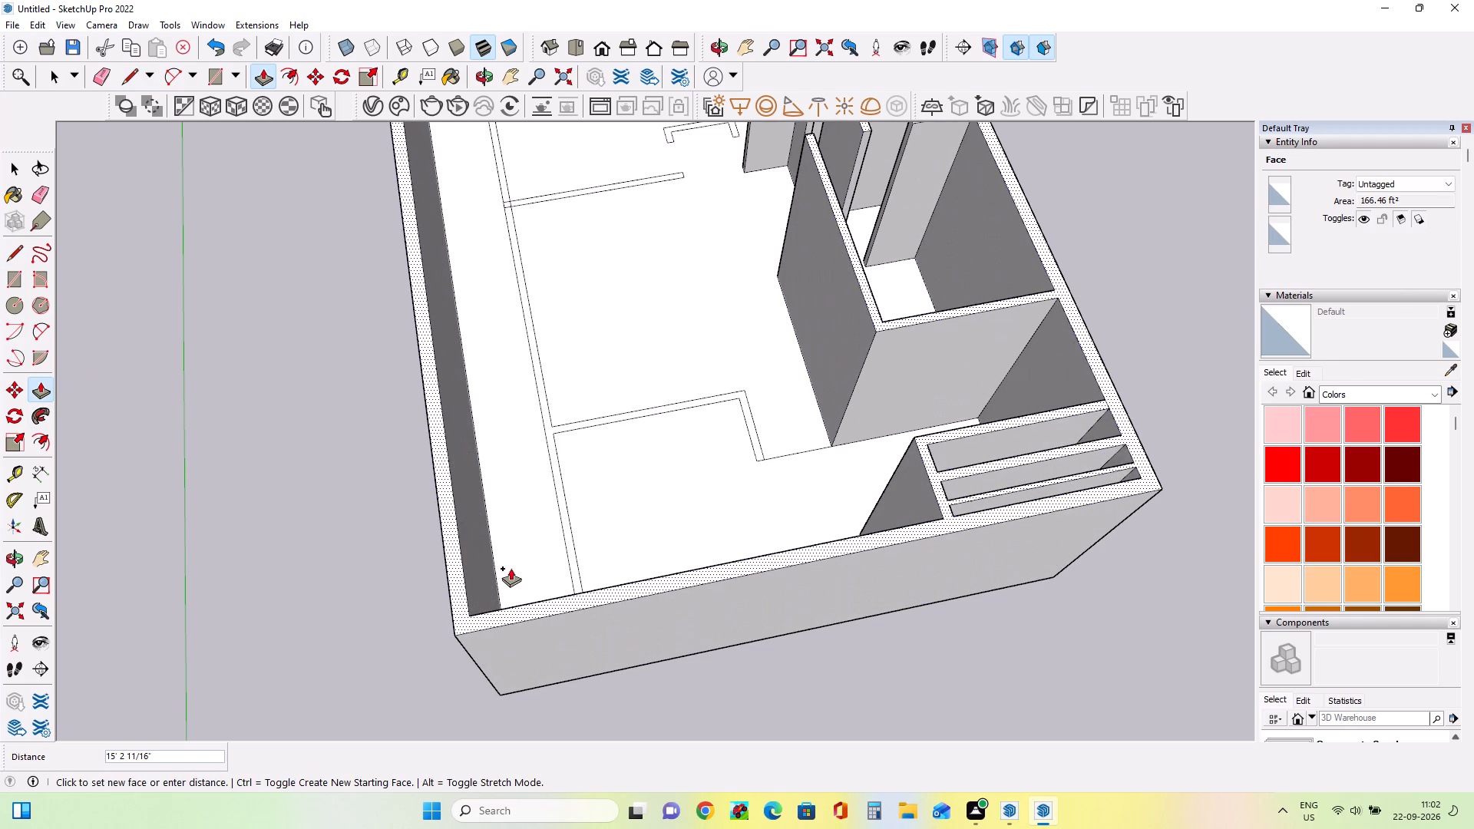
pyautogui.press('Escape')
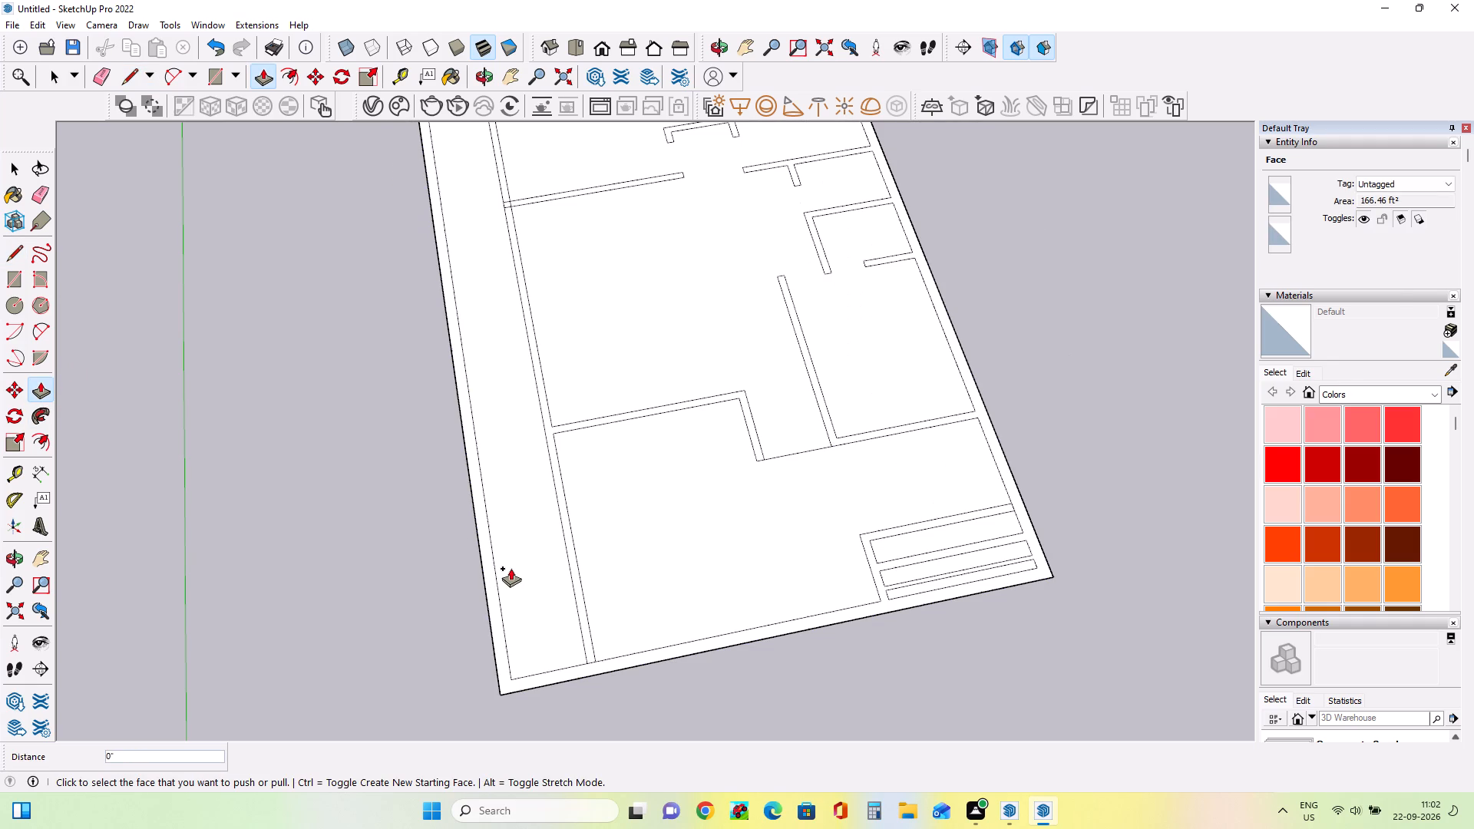
# Draw two 9" lines across the bottom outer wall, at the long left inner wall's right face and in line with the stepped wall's short leg.
pyautogui.click(17, 253)
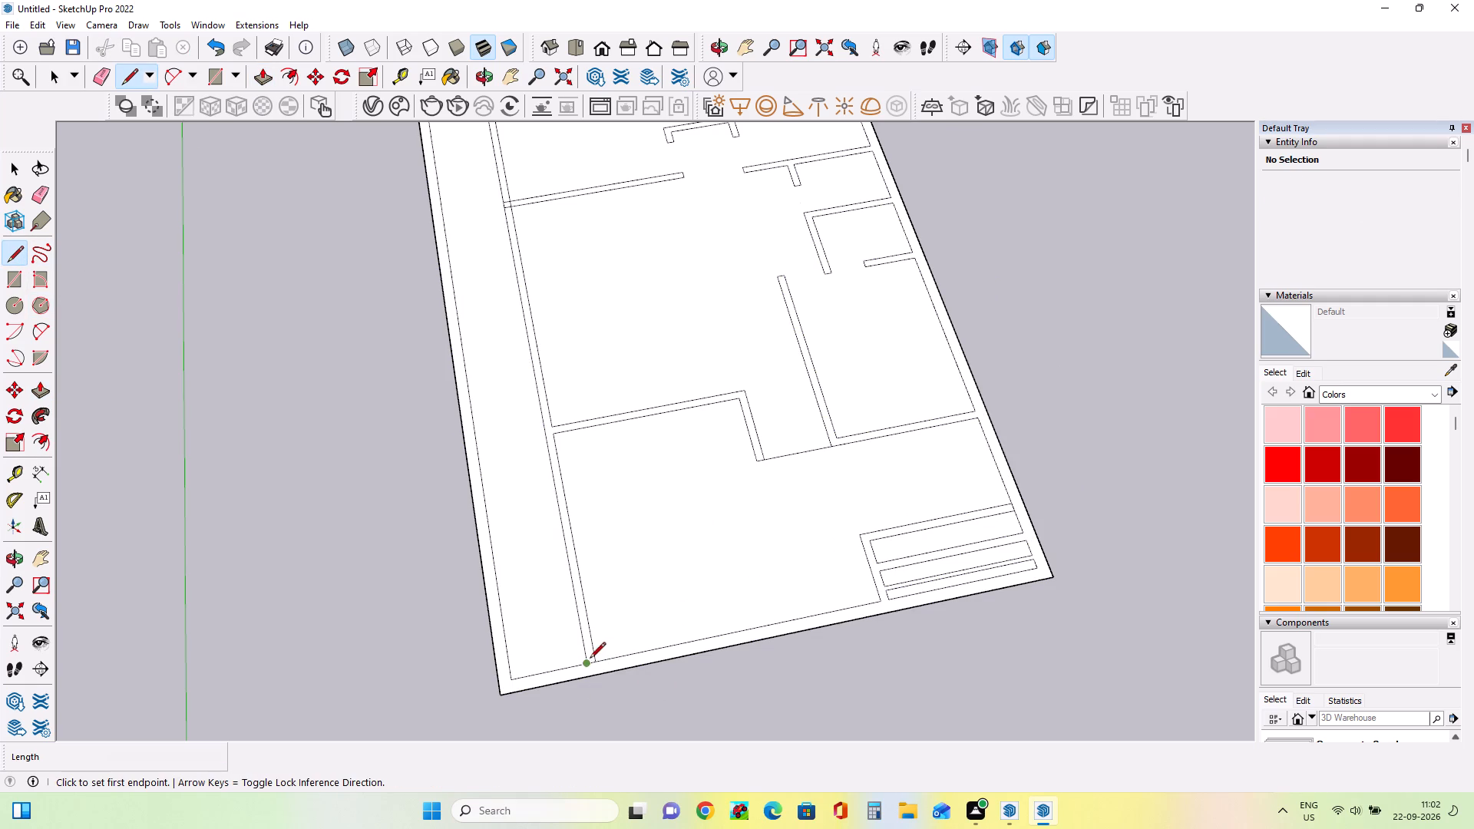
pyautogui.click(594, 662)
pyautogui.click(597, 680)
pyautogui.scroll(6, 817, 633)
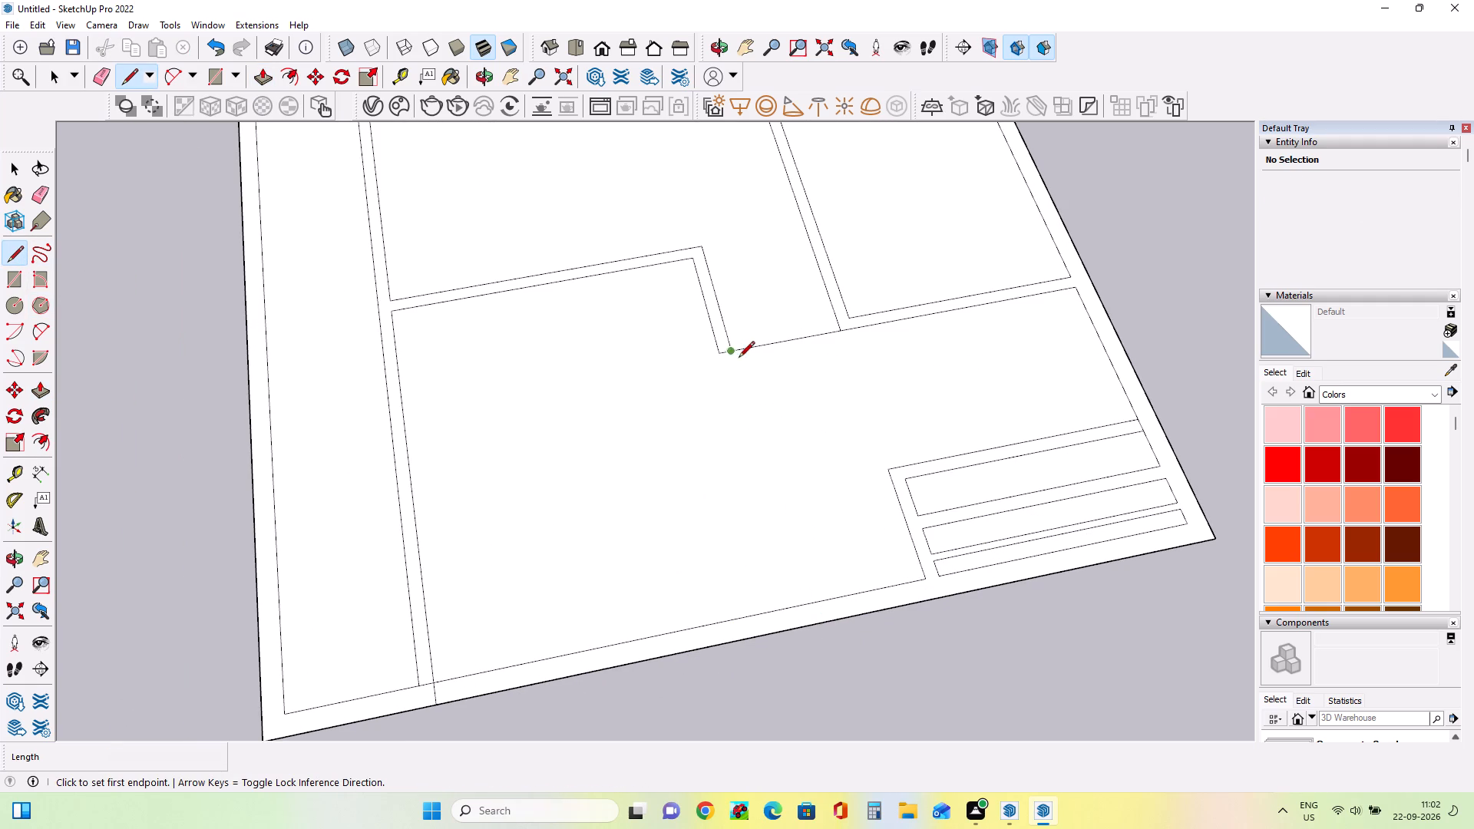
pyautogui.doubleClick(804, 606)
pyautogui.click(807, 621)
pyautogui.scroll(-6, 816, 616)
pyautogui.scroll(3, 572, 699)
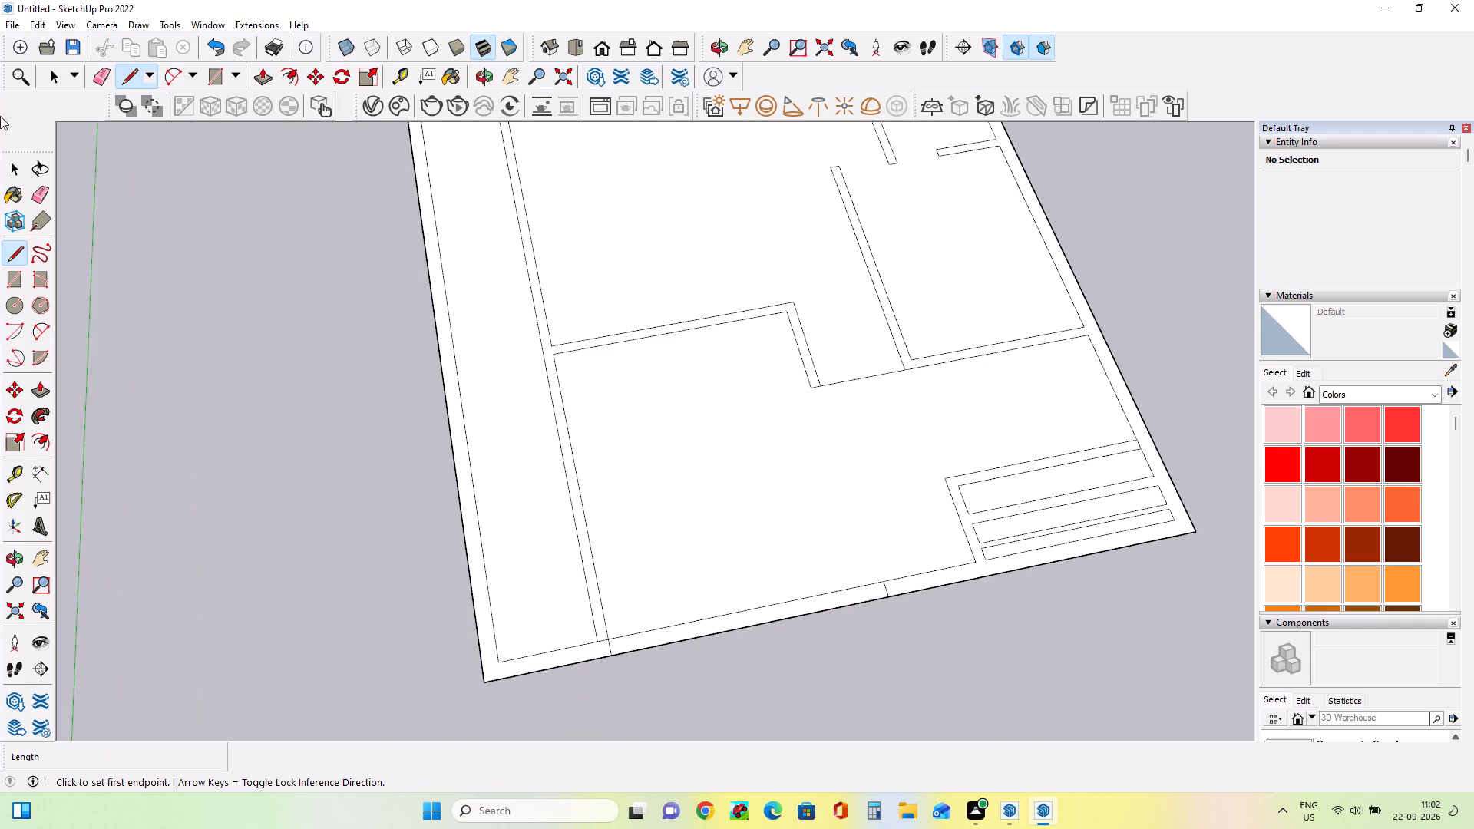
# Erase the bottom outer wall's inner line segment across the end of the long left inner wall.
pyautogui.click(40, 193)
pyautogui.scroll(4, 602, 630)
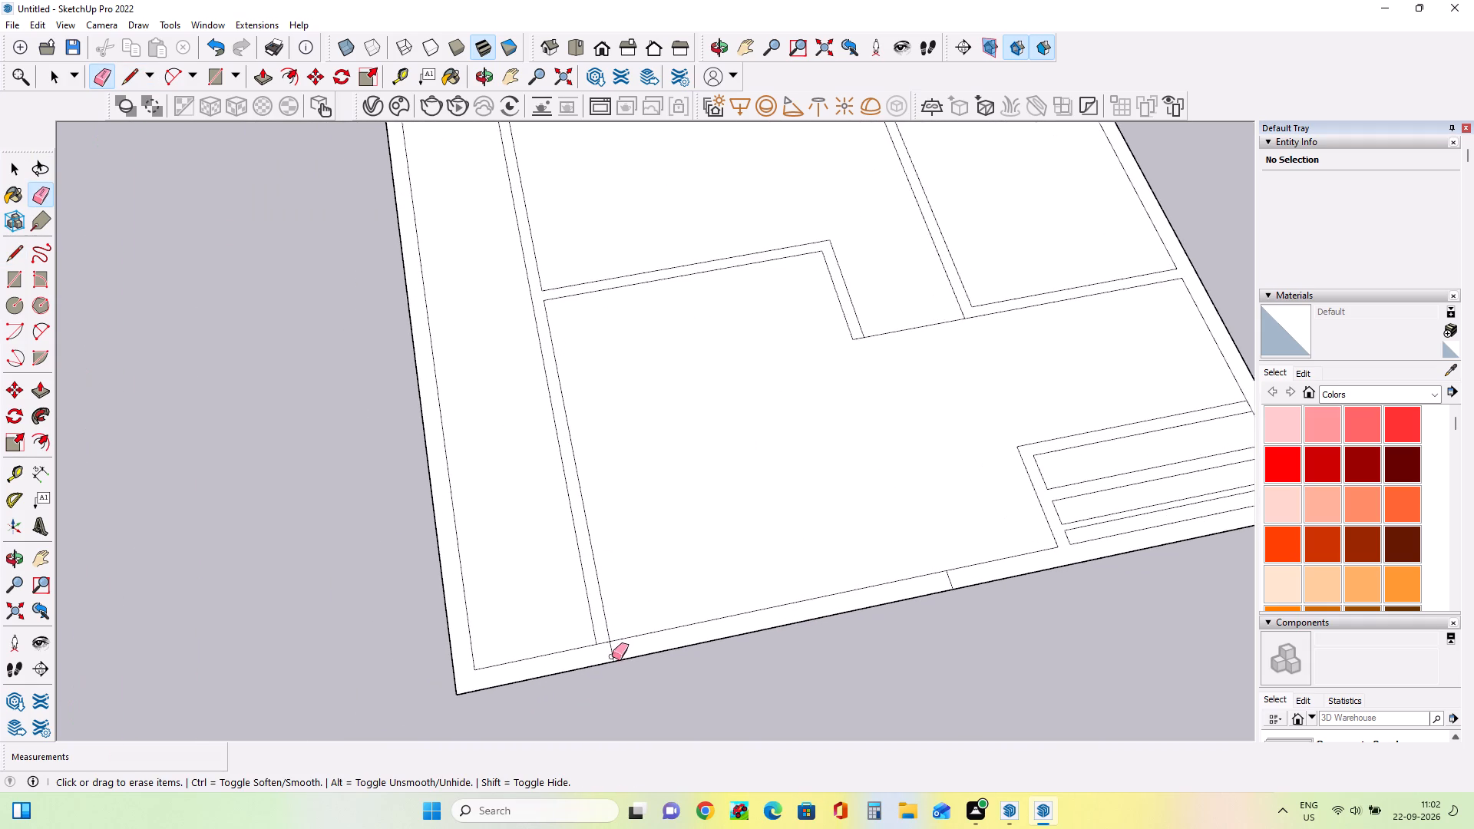
pyautogui.scroll(2, 612, 656)
pyautogui.click(603, 643)
pyautogui.scroll(-4, 616, 614)
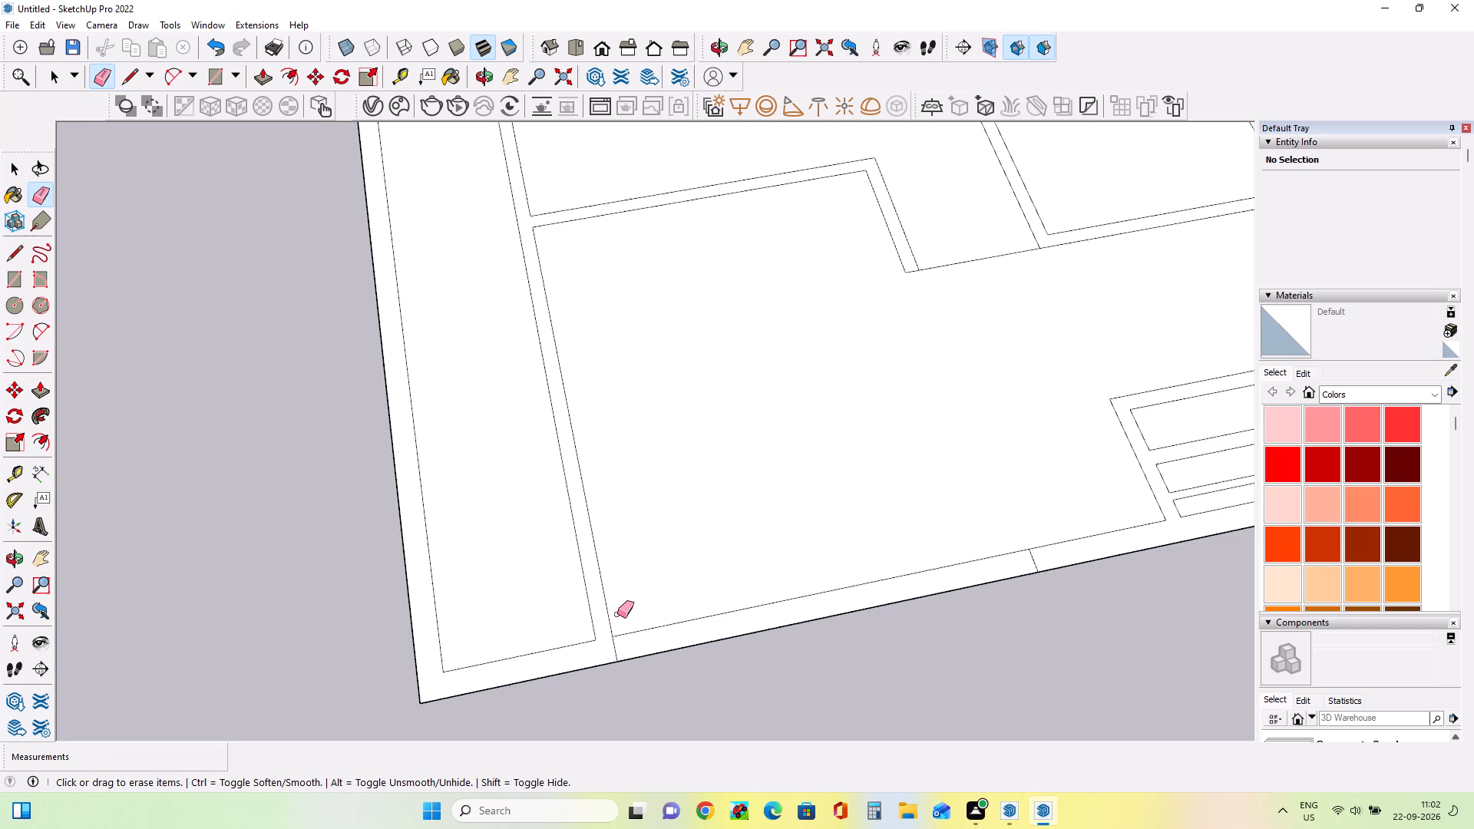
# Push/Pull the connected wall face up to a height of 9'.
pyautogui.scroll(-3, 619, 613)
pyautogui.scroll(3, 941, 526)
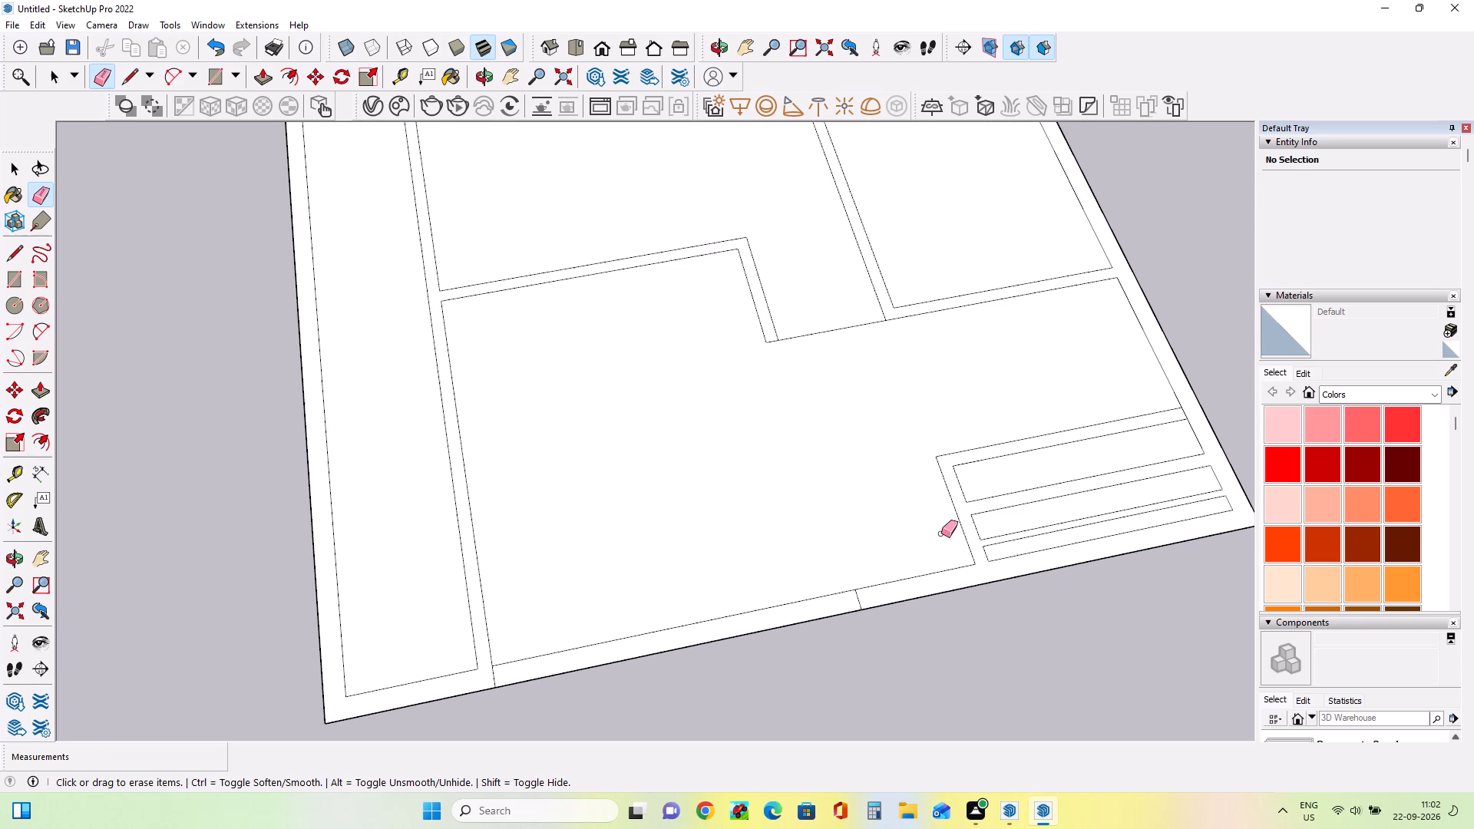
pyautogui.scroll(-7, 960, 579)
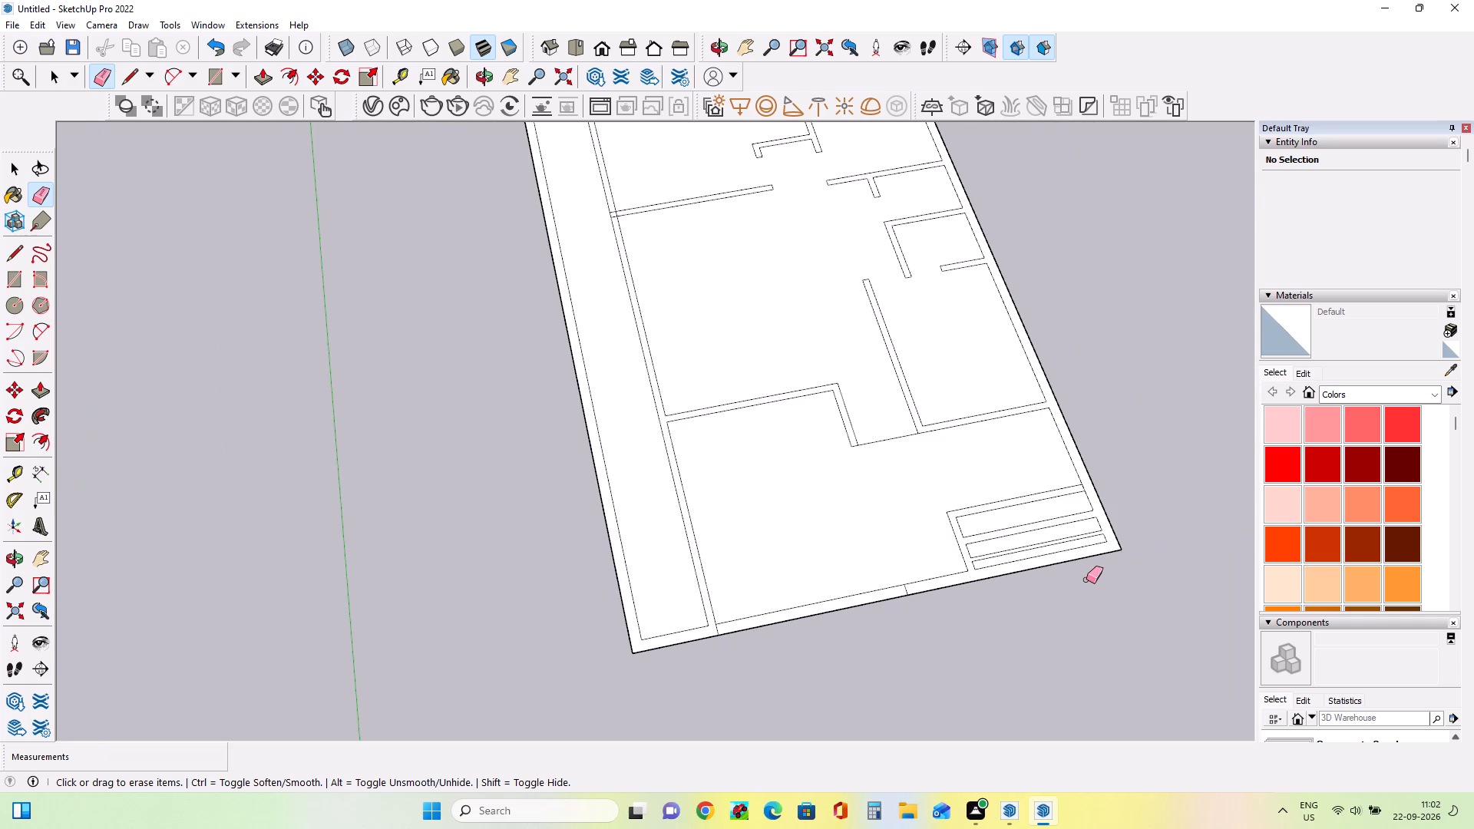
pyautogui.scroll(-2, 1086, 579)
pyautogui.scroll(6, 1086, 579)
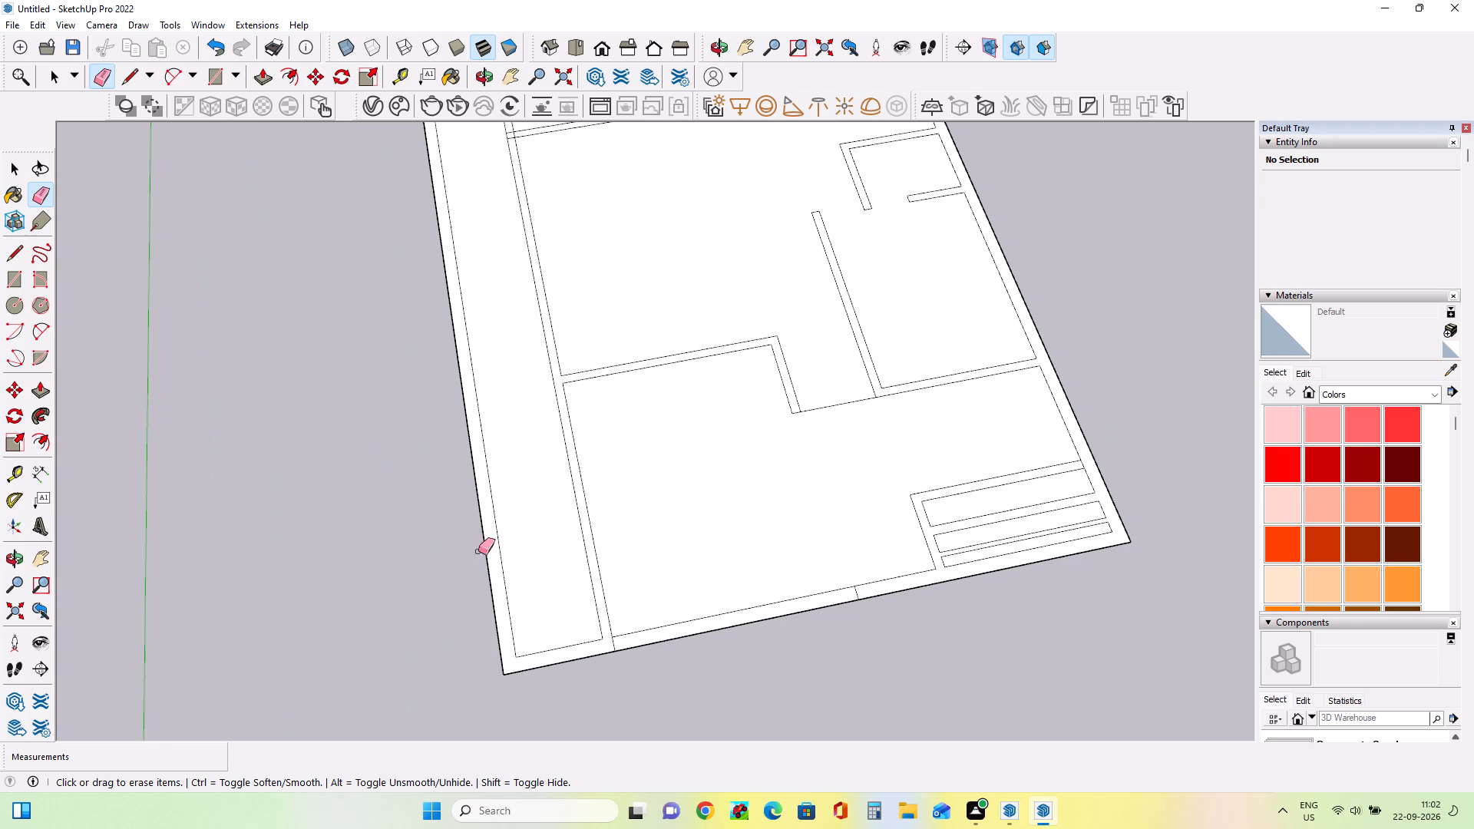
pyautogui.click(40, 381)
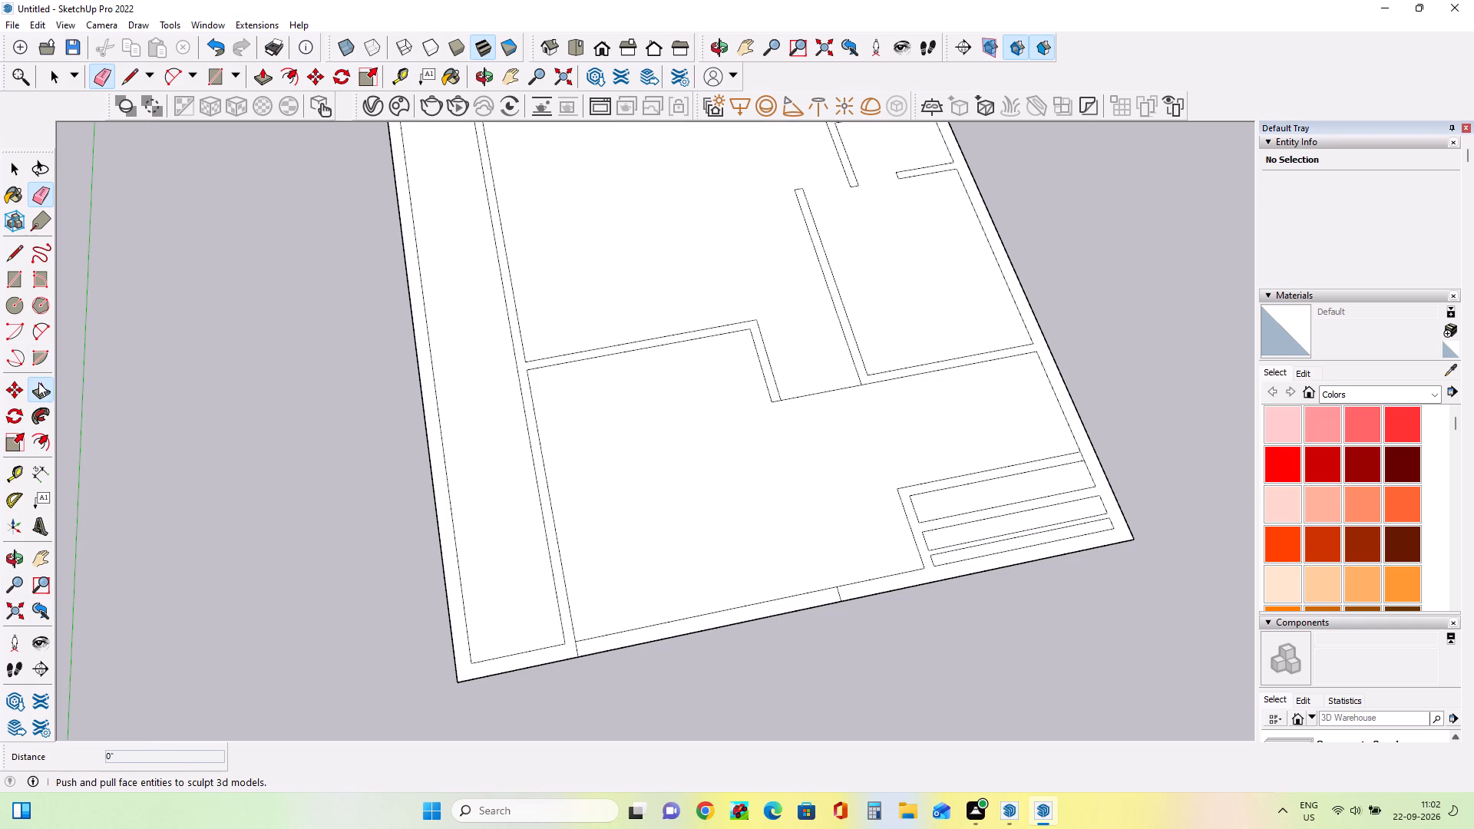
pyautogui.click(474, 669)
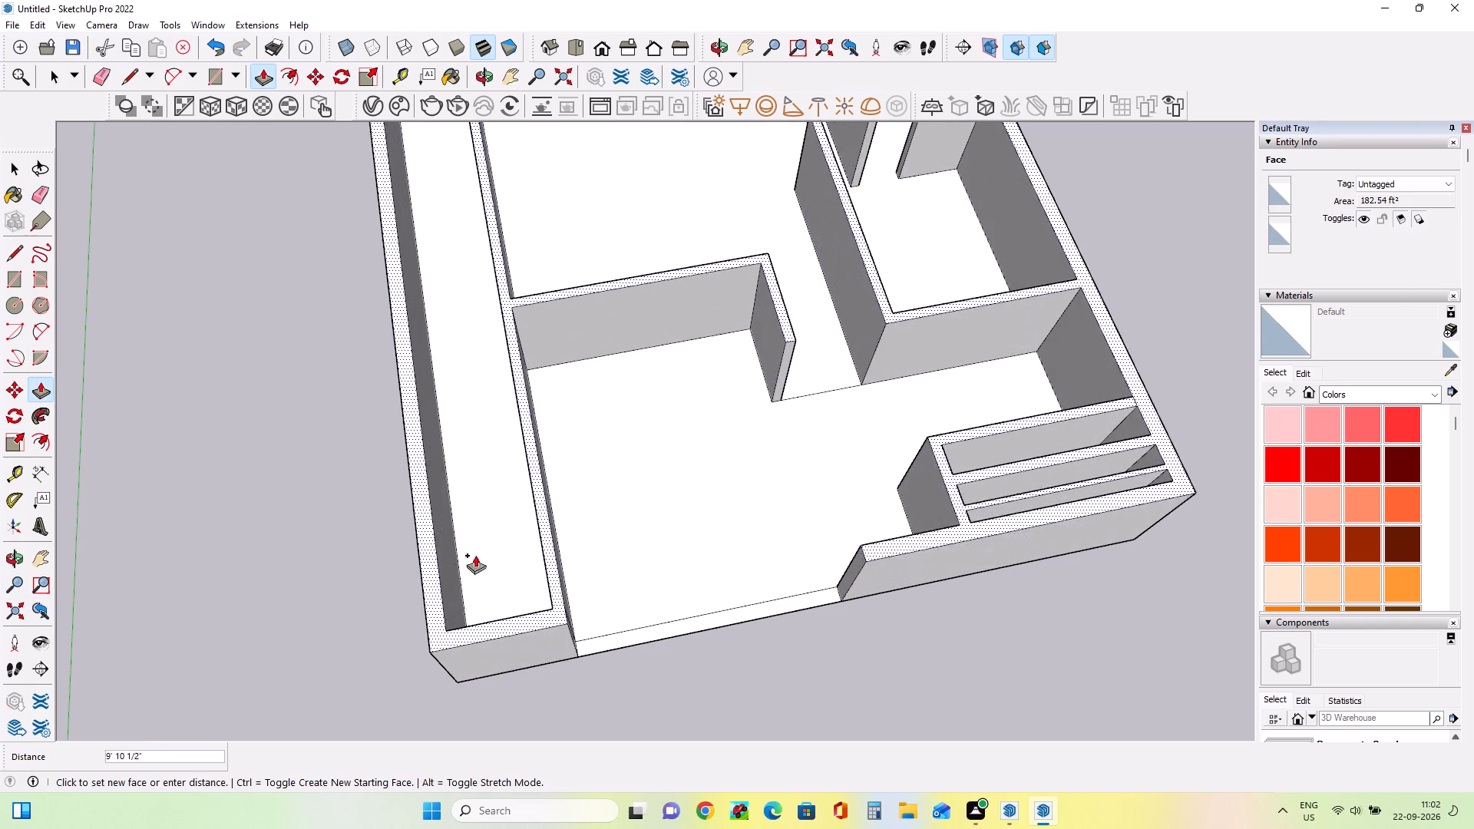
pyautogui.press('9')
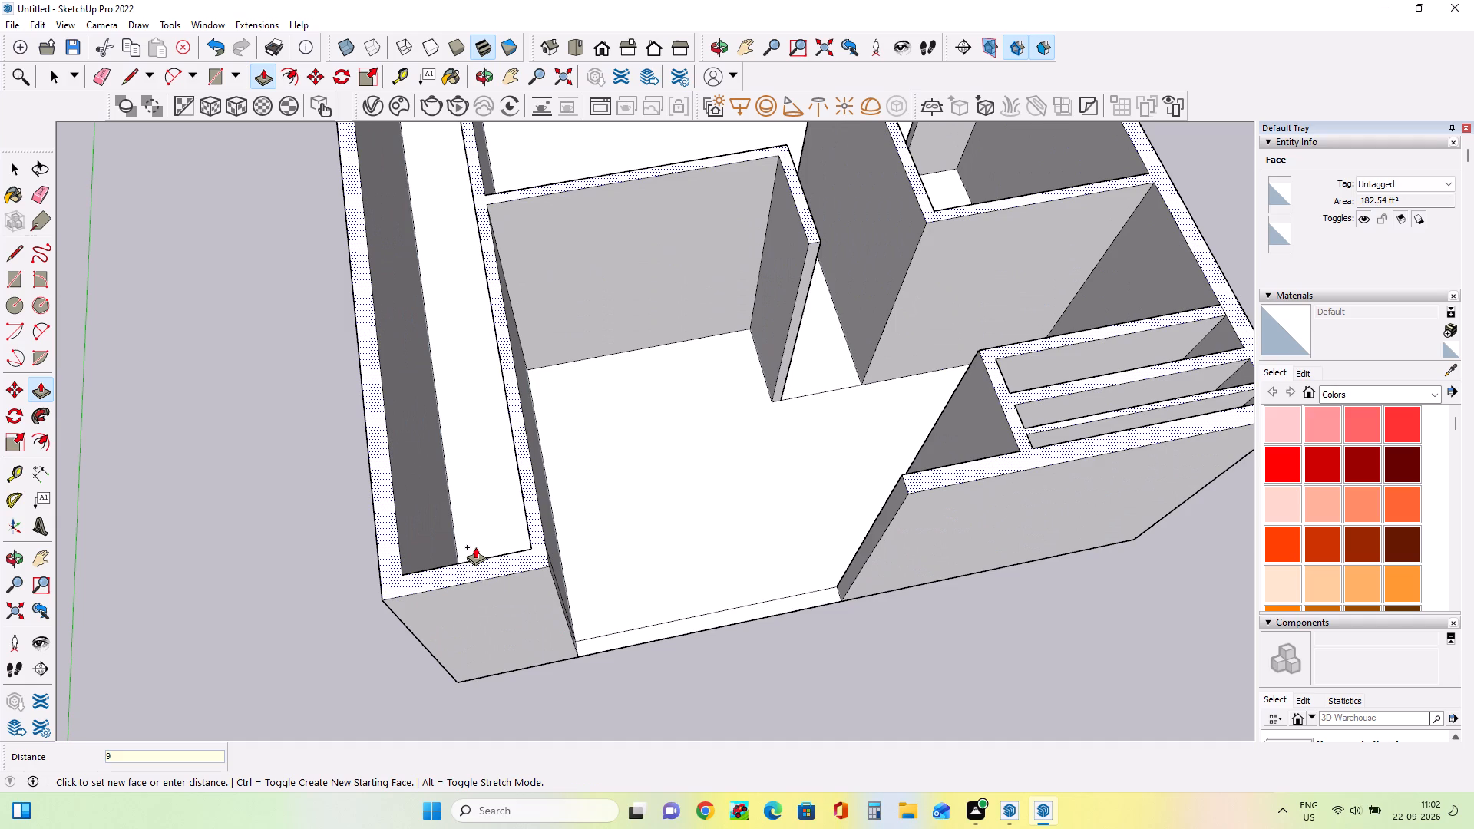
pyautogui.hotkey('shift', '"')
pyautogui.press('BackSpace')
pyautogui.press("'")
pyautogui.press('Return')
# Examine the raised walls from below and above, especially around the upper-left room's wall junctions.
pyautogui.moveTo(612, 632); pyautogui.dragTo(616, 630, button='middle')
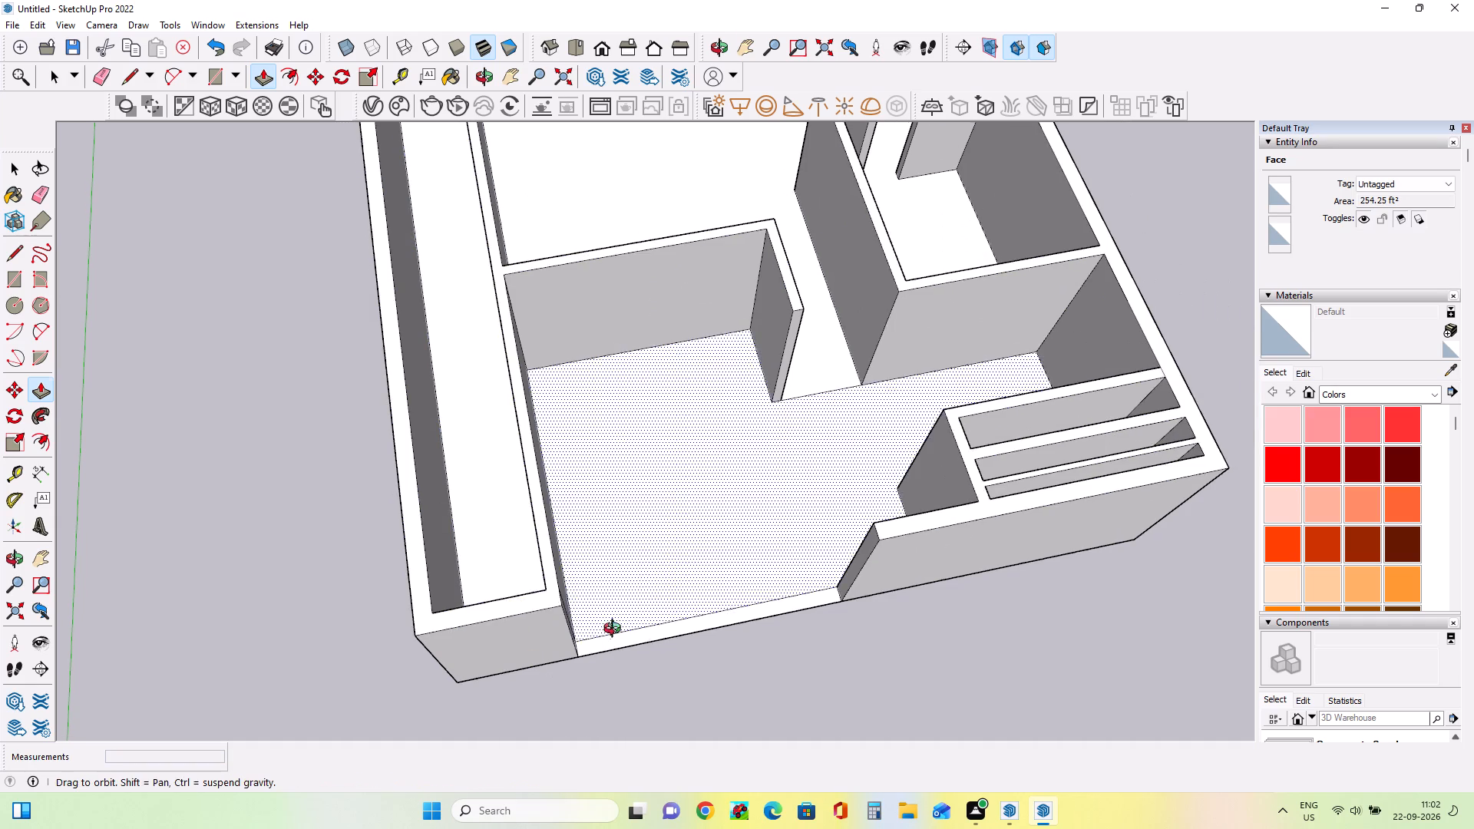
pyautogui.moveTo(616, 630); pyautogui.dragTo(702, 281, button='middle')
pyautogui.scroll(1, 671, 468)
pyautogui.moveTo(706, 670); pyautogui.dragTo(771, 213, button='middle')
pyautogui.moveTo(771, 213); pyautogui.dragTo(772, 215, button='middle')
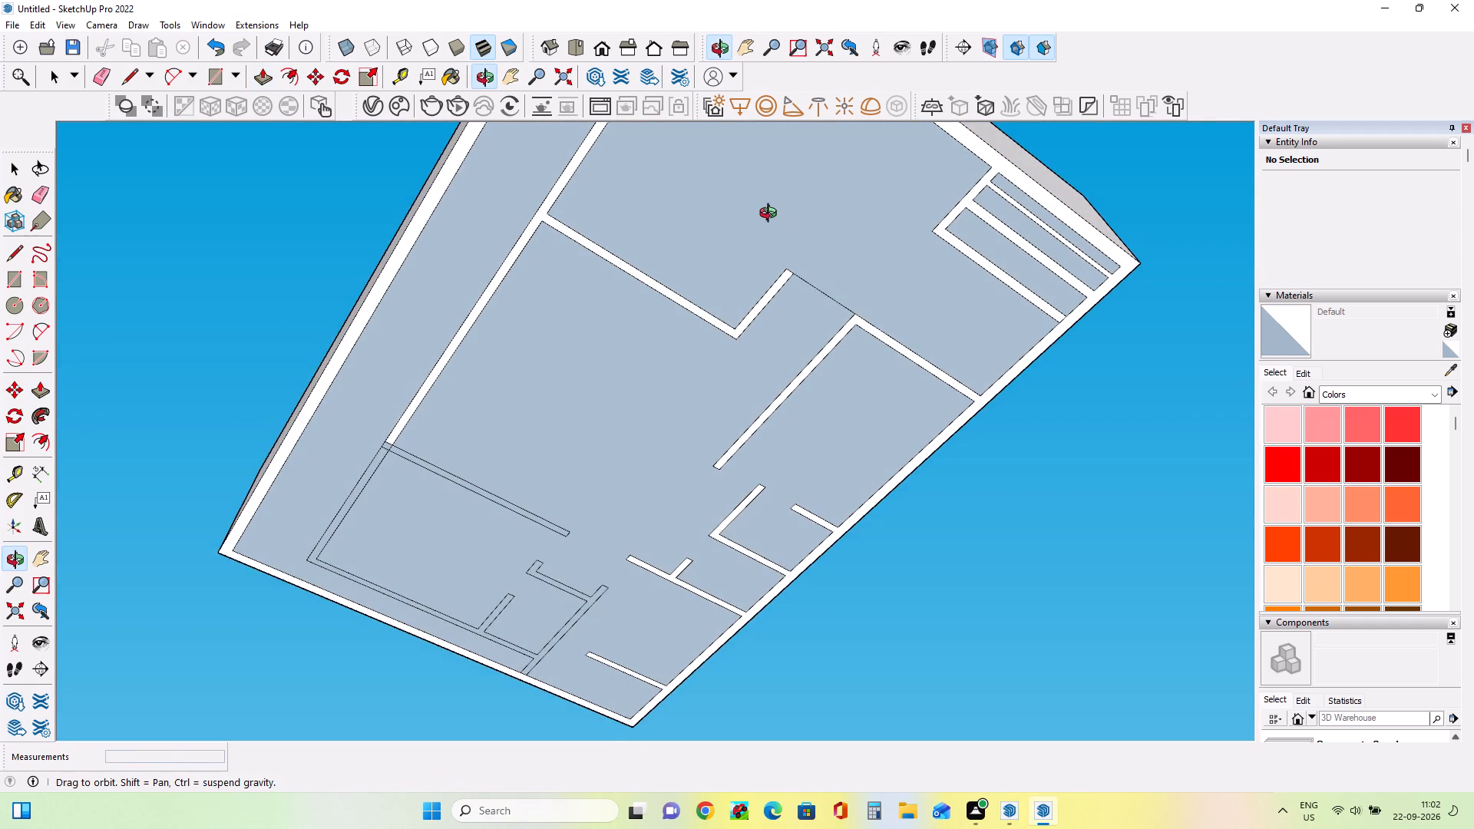
pyautogui.moveTo(772, 215); pyautogui.dragTo(759, 733, button='middle')
pyautogui.moveTo(745, 454); pyautogui.dragTo(759, 808, button='middle')
pyautogui.middleClick(759, 808)
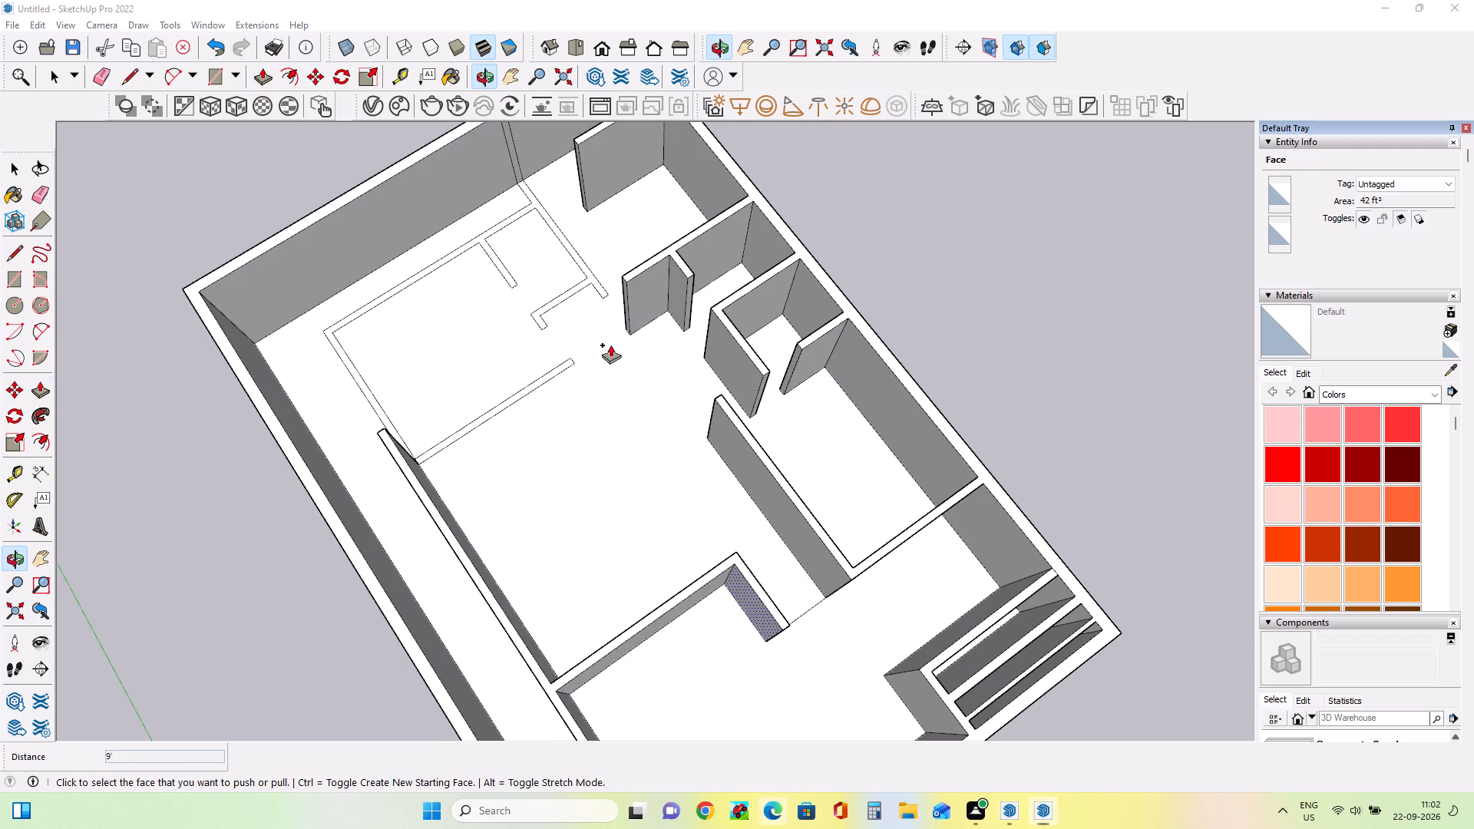
pyautogui.moveTo(615, 362); pyautogui.dragTo(646, 477, button='middle')
pyautogui.scroll(8, 473, 446)
pyautogui.moveTo(627, 489); pyautogui.dragTo(461, 487, button='middle')
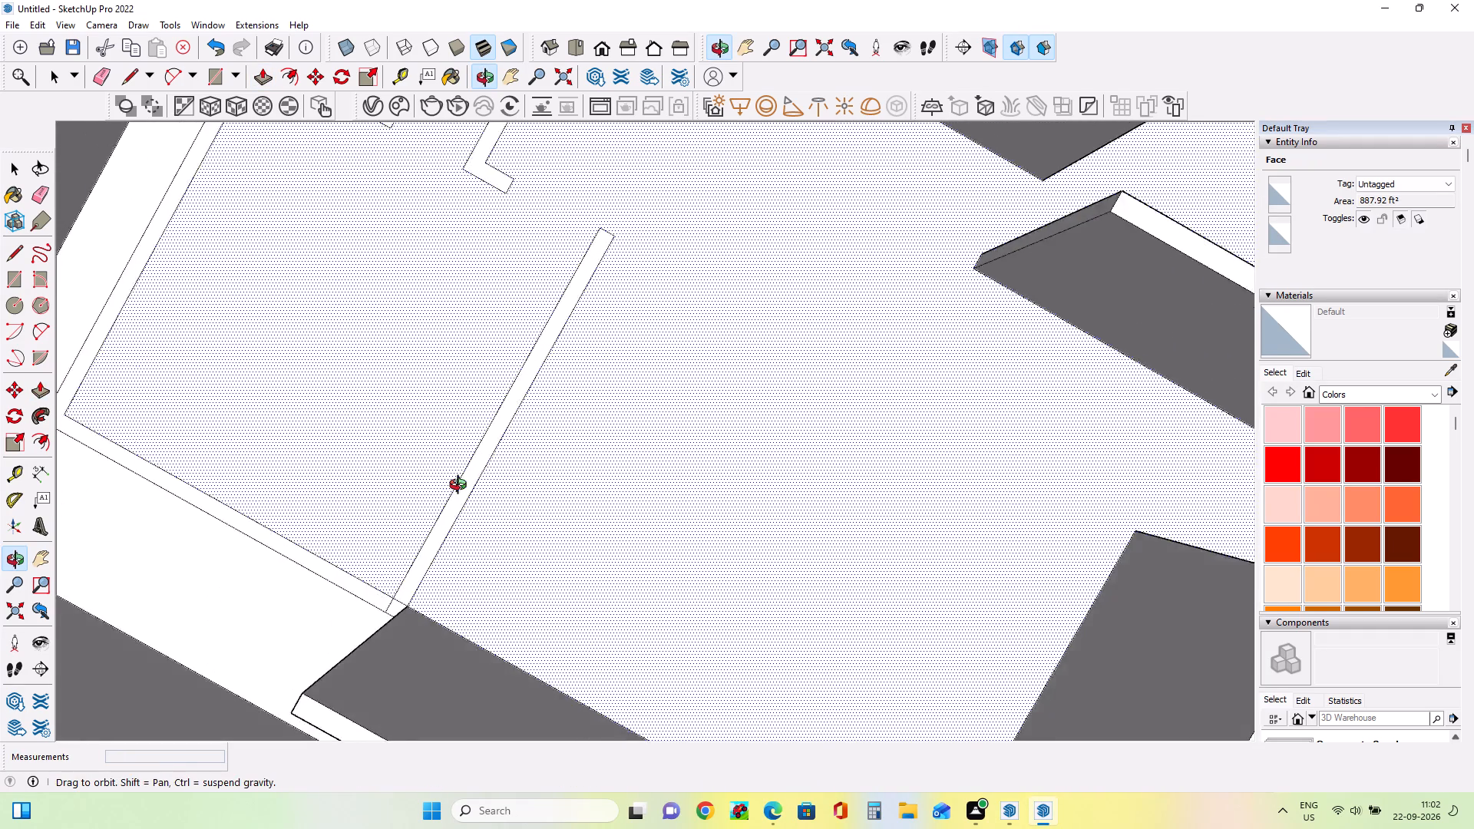
pyautogui.moveTo(461, 487); pyautogui.dragTo(586, 336, button='middle')
pyautogui.scroll(-4, 586, 336)
pyautogui.moveTo(887, 468); pyautogui.dragTo(346, 447, button='middle')
pyautogui.scroll(-4, 674, 307)
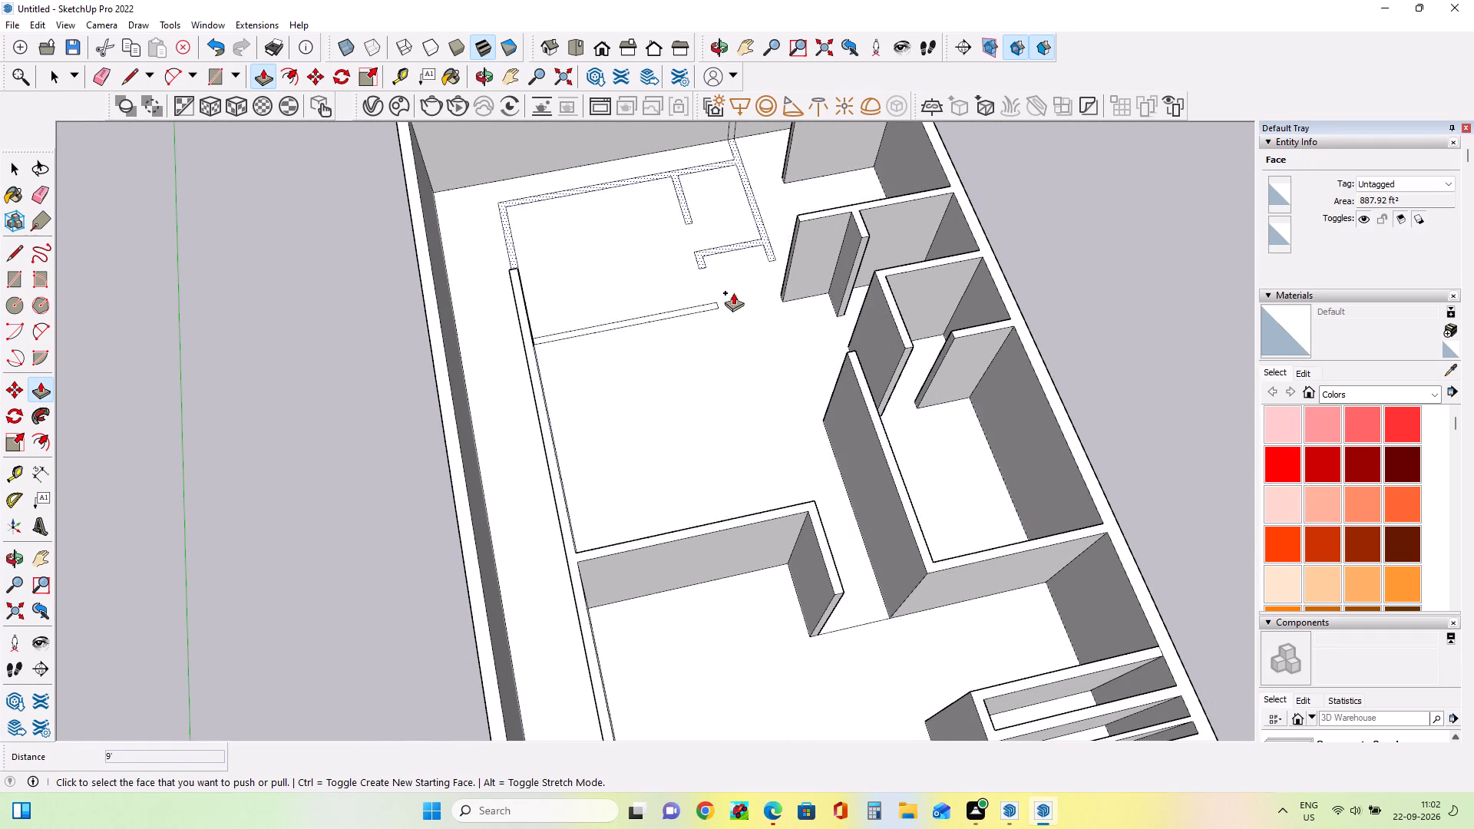
pyautogui.moveTo(736, 284); pyautogui.dragTo(760, 120, button='middle')
pyautogui.middleClick(760, 178)
pyautogui.moveTo(760, 186); pyautogui.dragTo(761, 287, button='middle')
pyautogui.scroll(9, 721, 195)
pyautogui.scroll(-10, 719, 226)
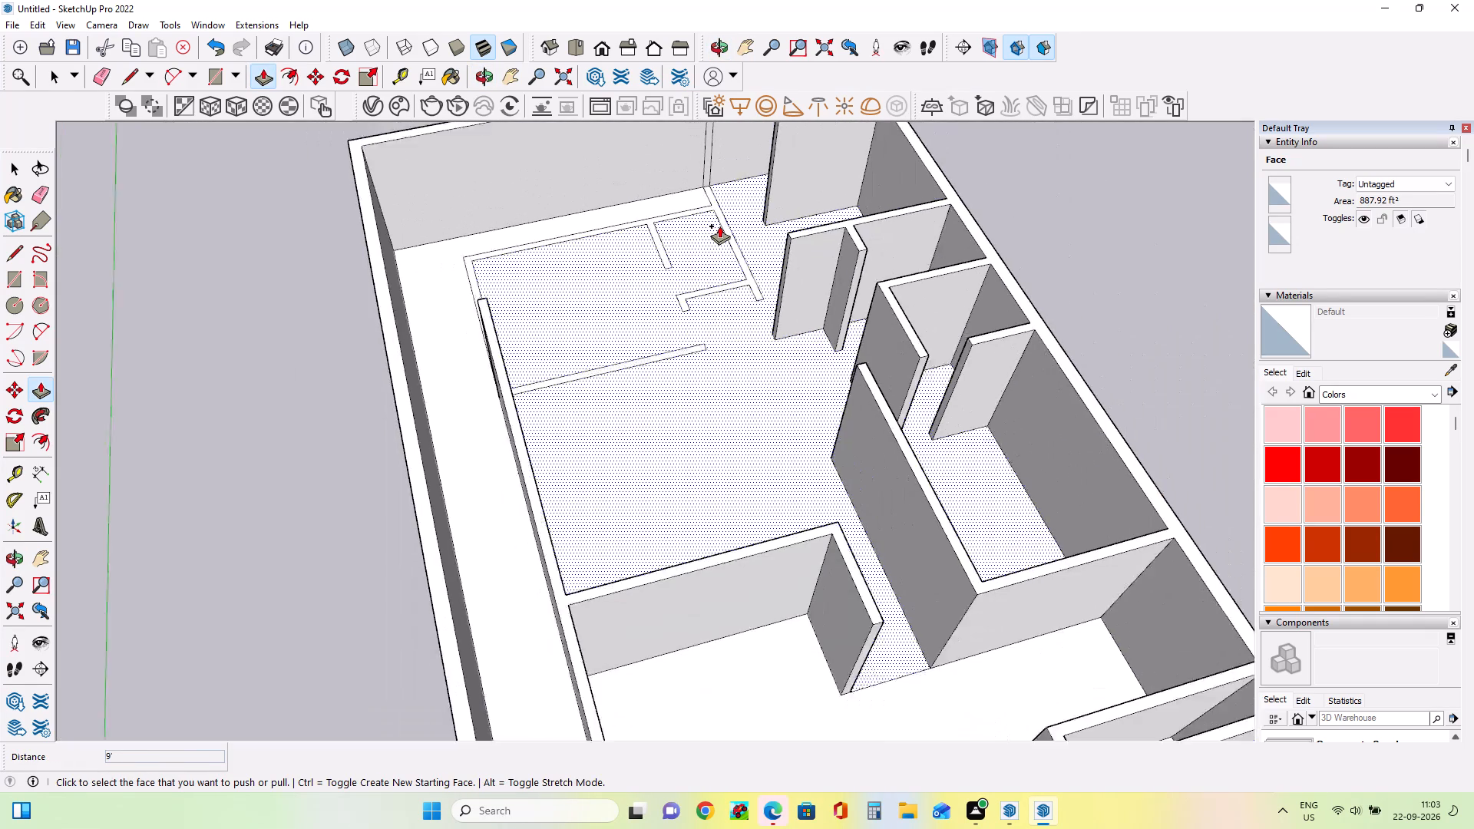
pyautogui.scroll(-1, 719, 226)
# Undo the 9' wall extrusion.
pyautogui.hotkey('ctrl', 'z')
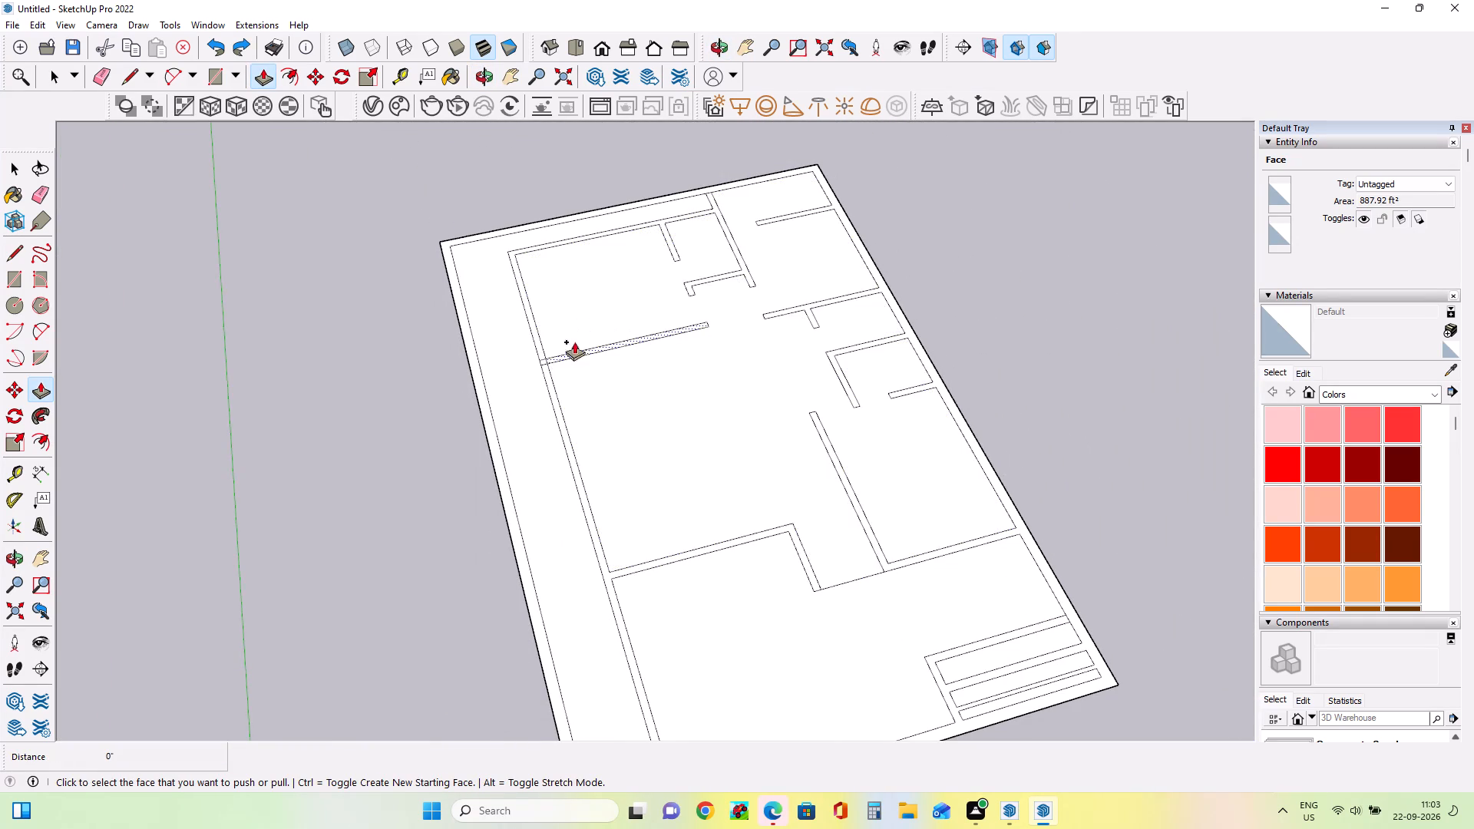
# Erase the overlapping line segments where the upper-left room's lower wall meets the long left inner wall.
pyautogui.scroll(4, 560, 355)
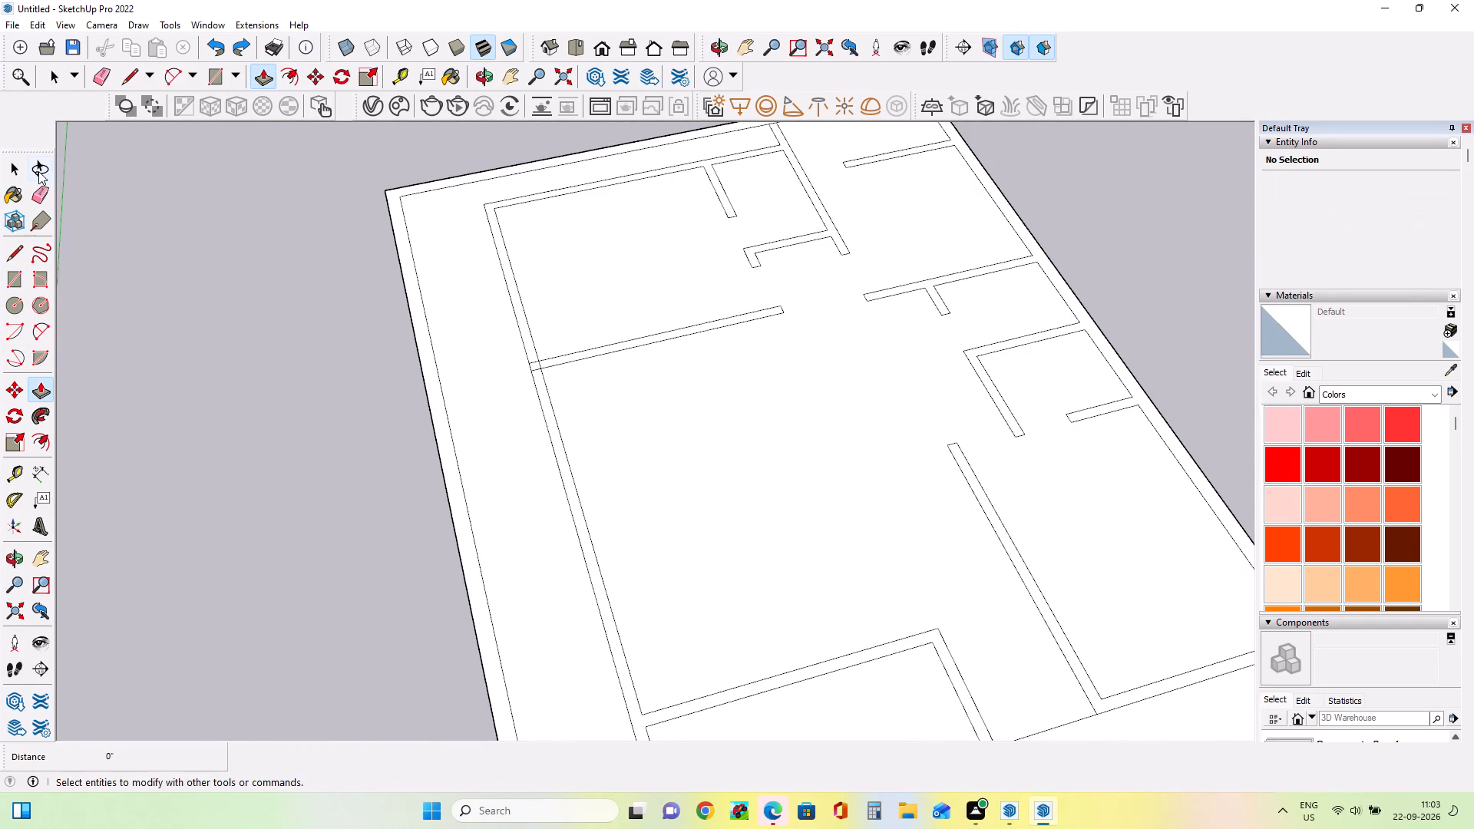
pyautogui.click(42, 190)
pyautogui.scroll(7, 530, 370)
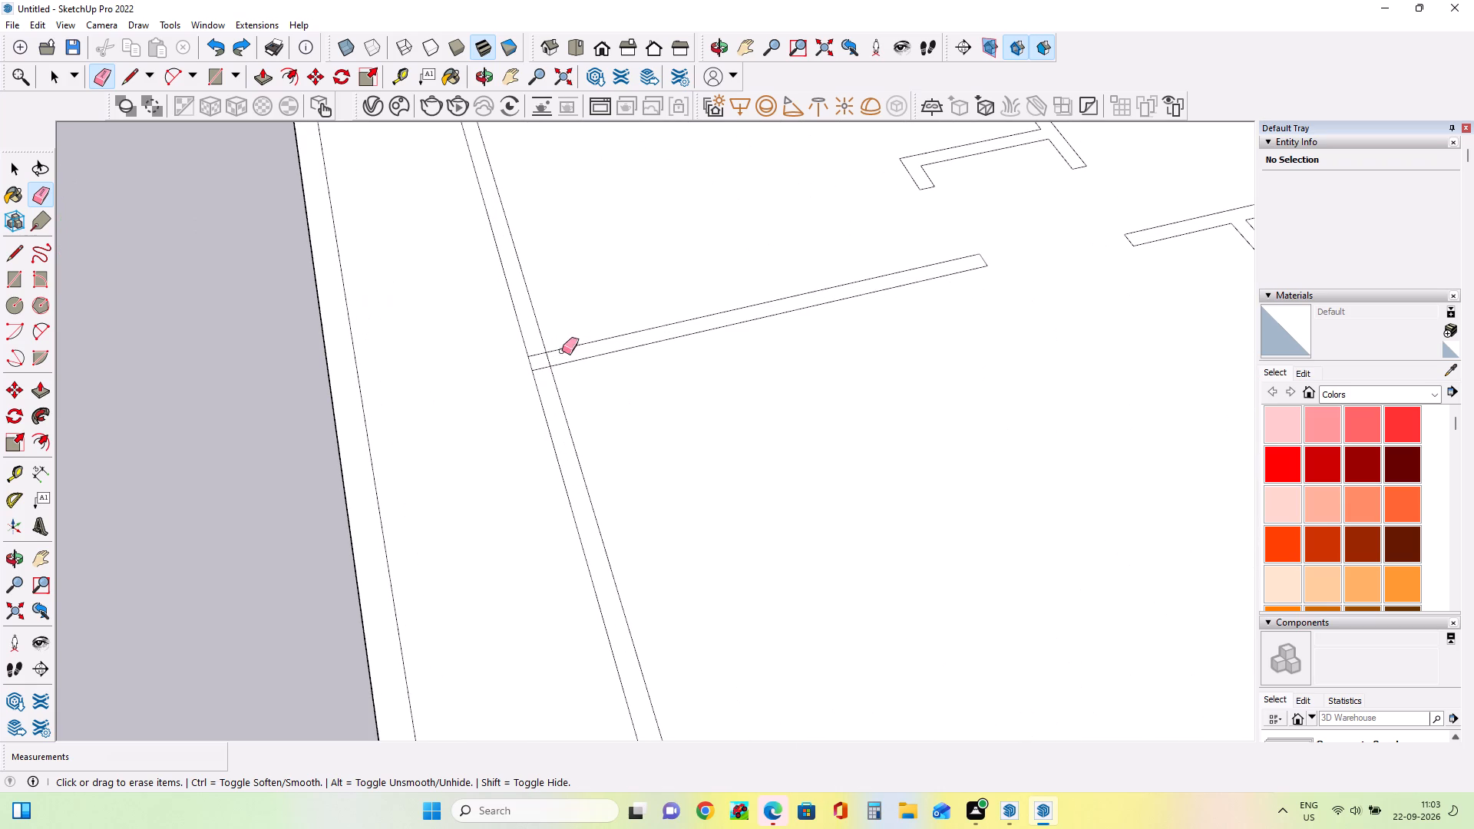
pyautogui.click(549, 358)
pyautogui.click(540, 349)
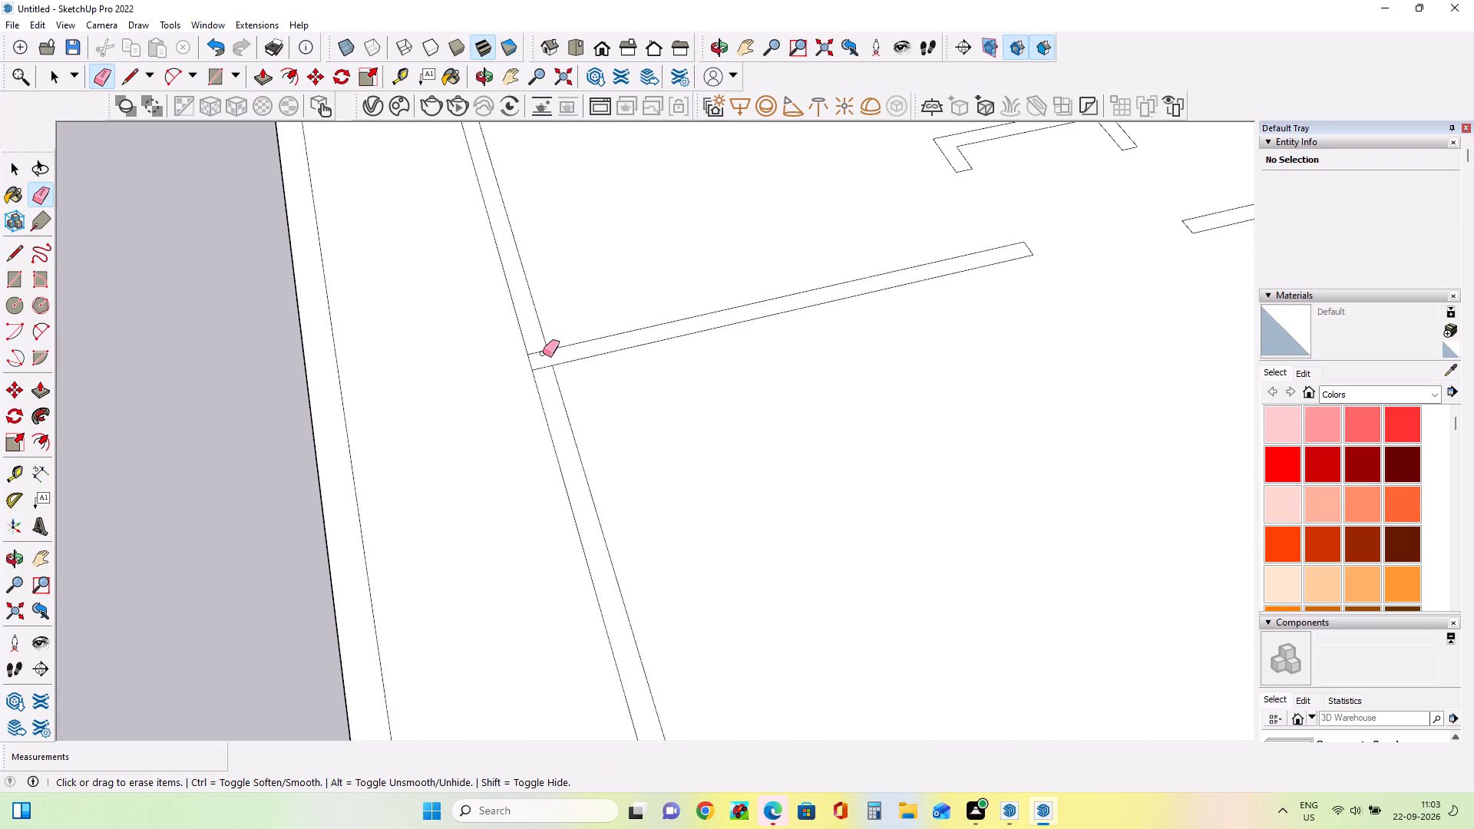
pyautogui.click(540, 353)
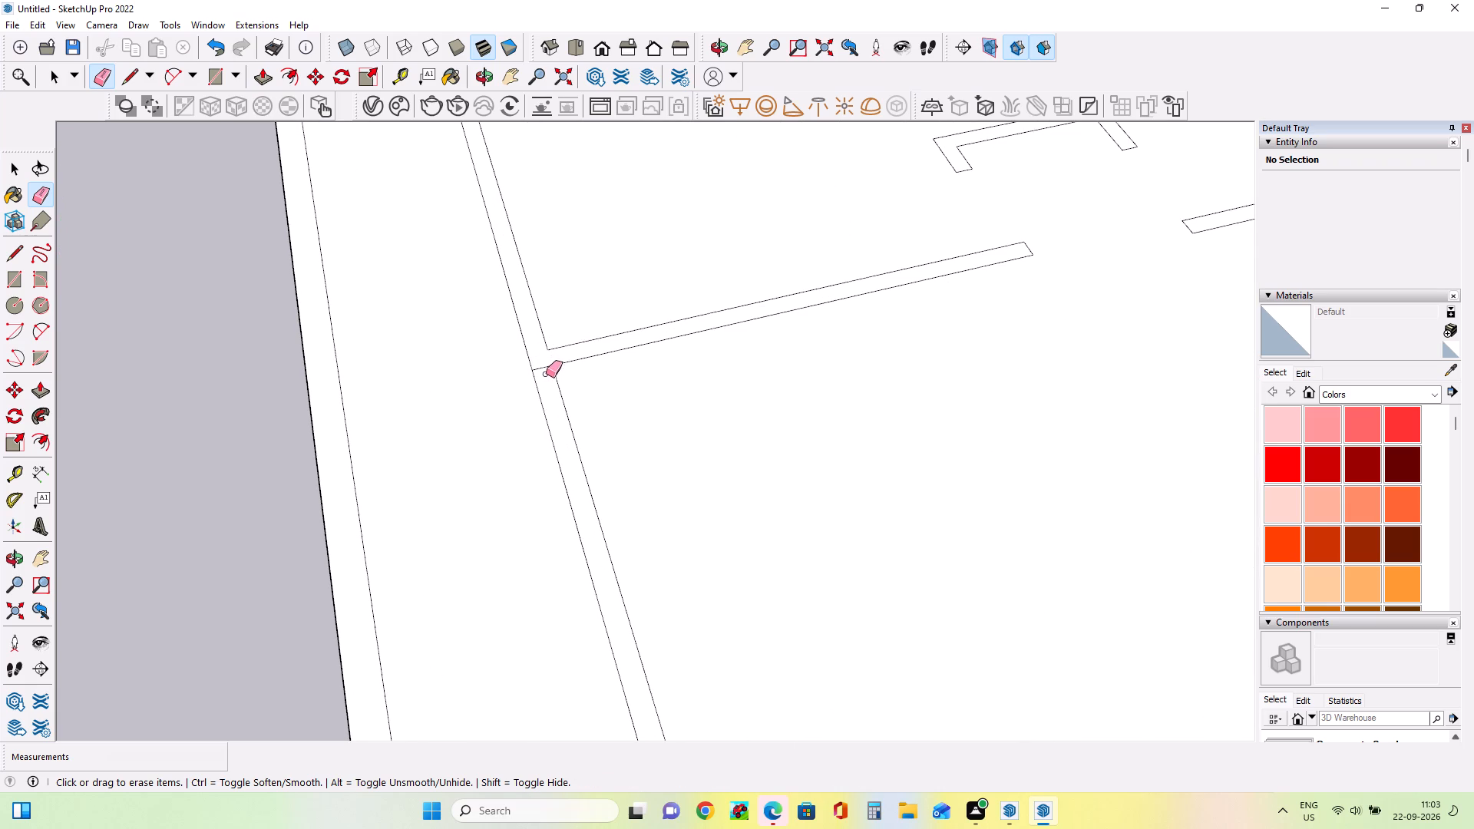
pyautogui.click(546, 371)
pyautogui.click(540, 367)
pyautogui.scroll(-4, 597, 378)
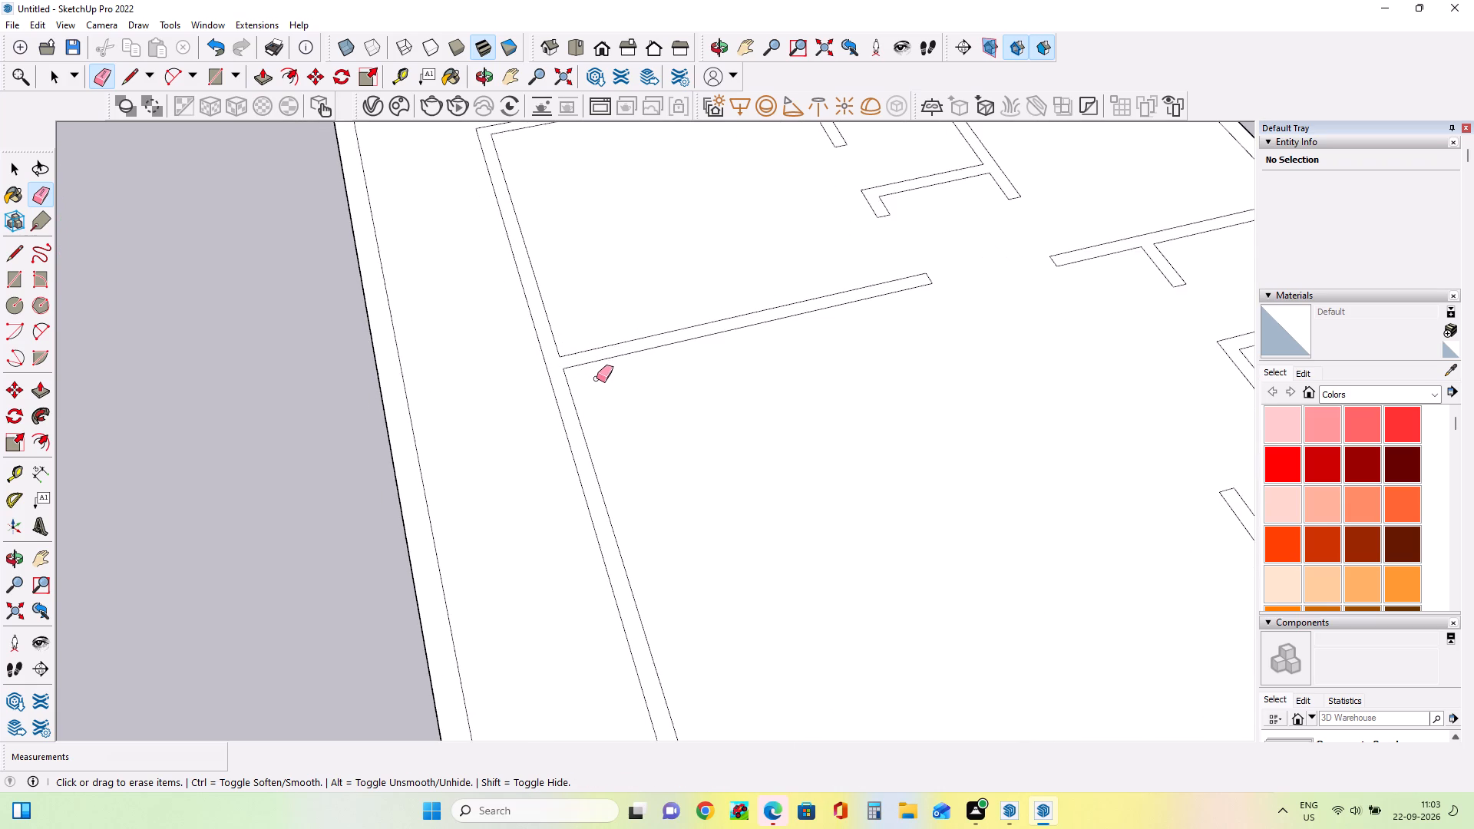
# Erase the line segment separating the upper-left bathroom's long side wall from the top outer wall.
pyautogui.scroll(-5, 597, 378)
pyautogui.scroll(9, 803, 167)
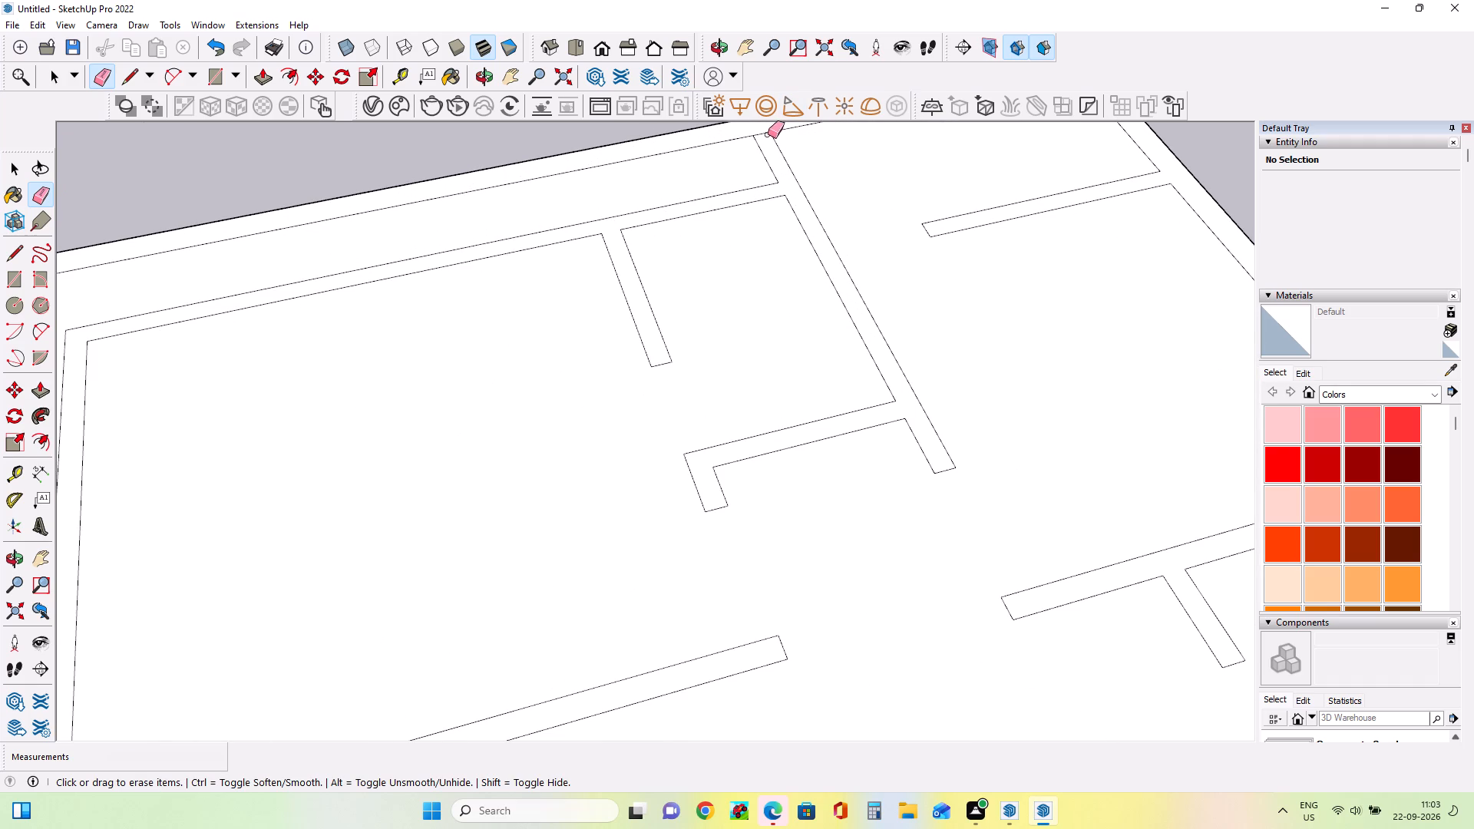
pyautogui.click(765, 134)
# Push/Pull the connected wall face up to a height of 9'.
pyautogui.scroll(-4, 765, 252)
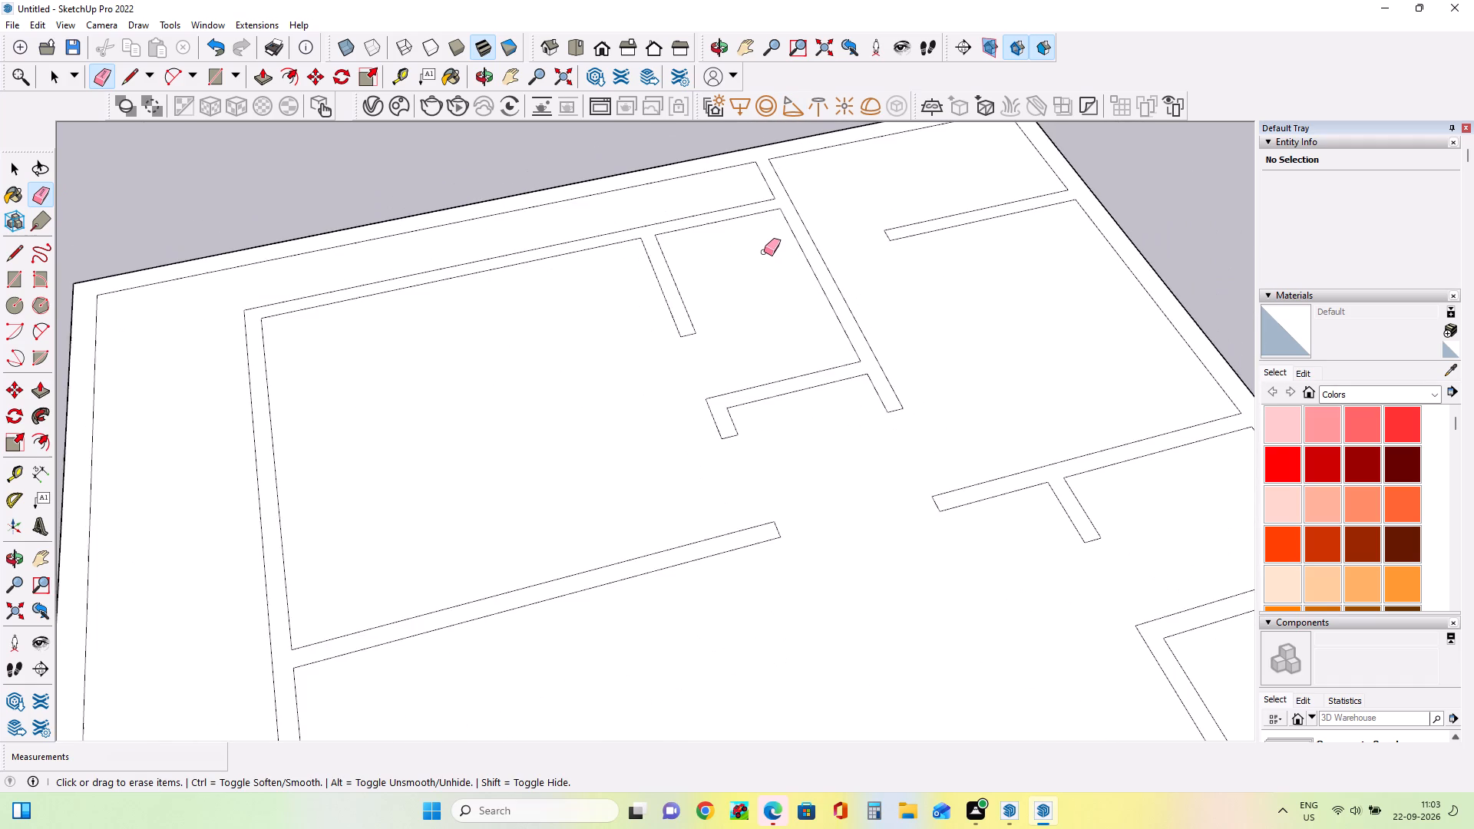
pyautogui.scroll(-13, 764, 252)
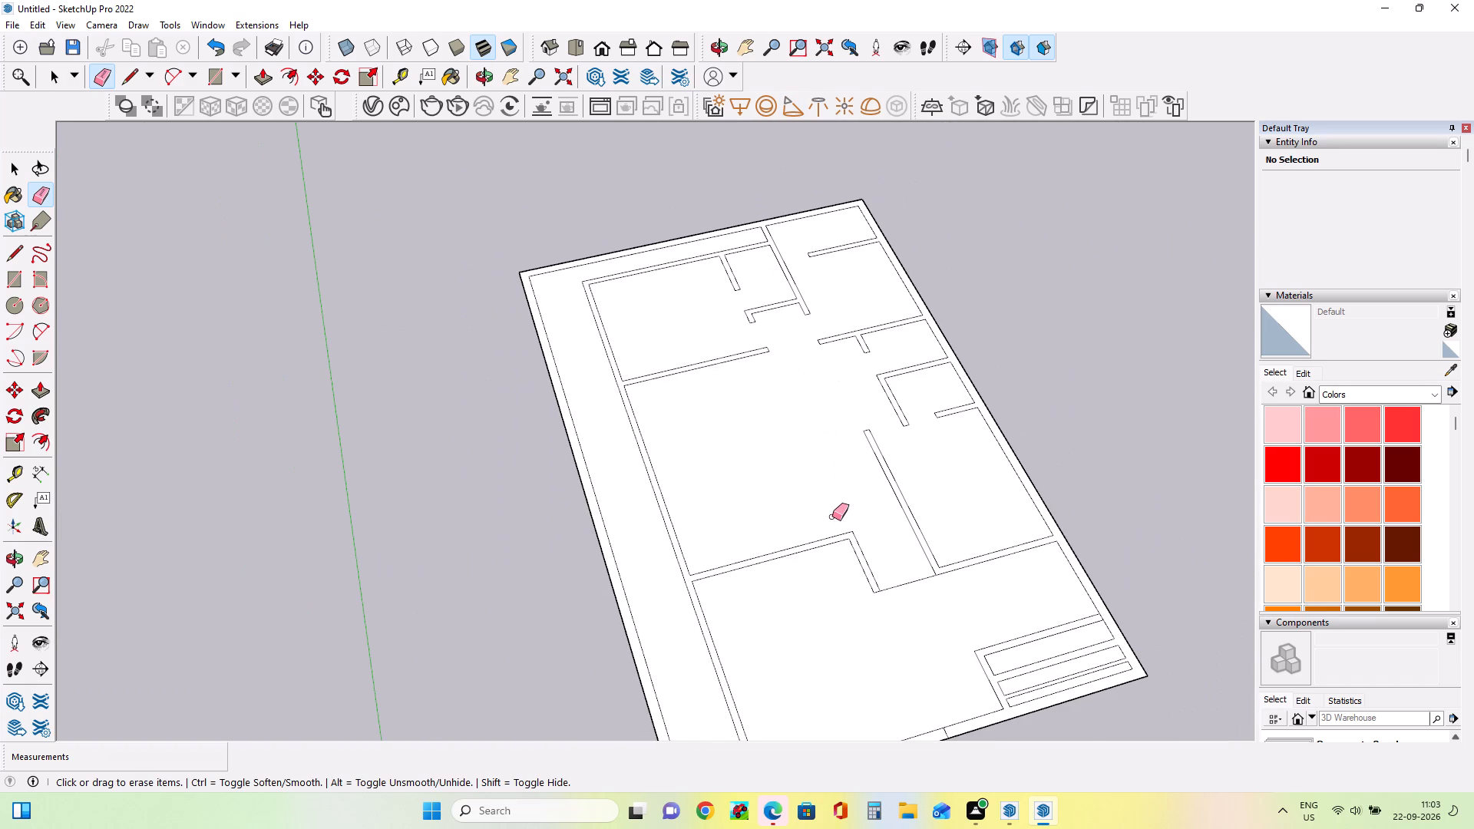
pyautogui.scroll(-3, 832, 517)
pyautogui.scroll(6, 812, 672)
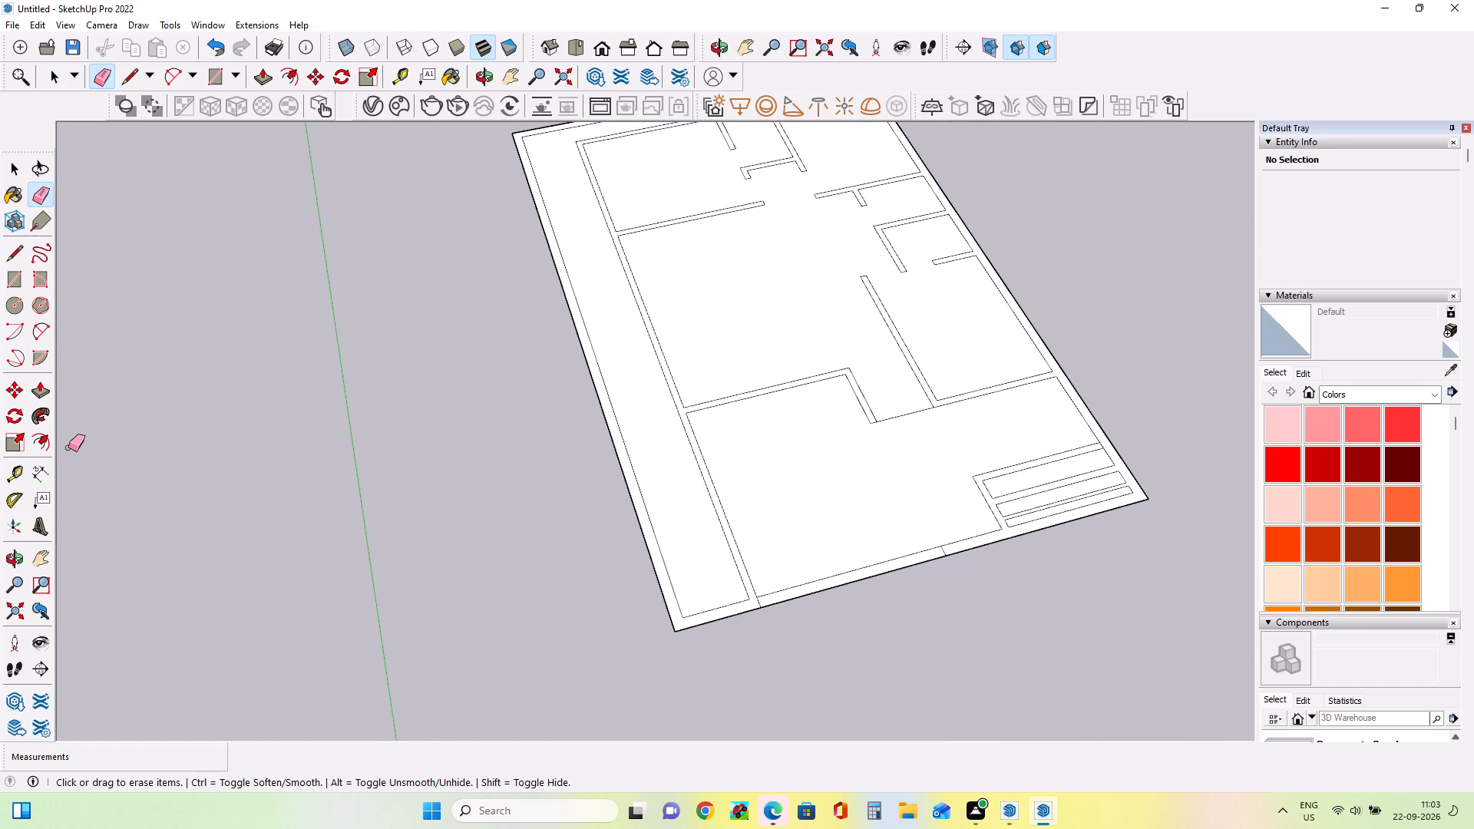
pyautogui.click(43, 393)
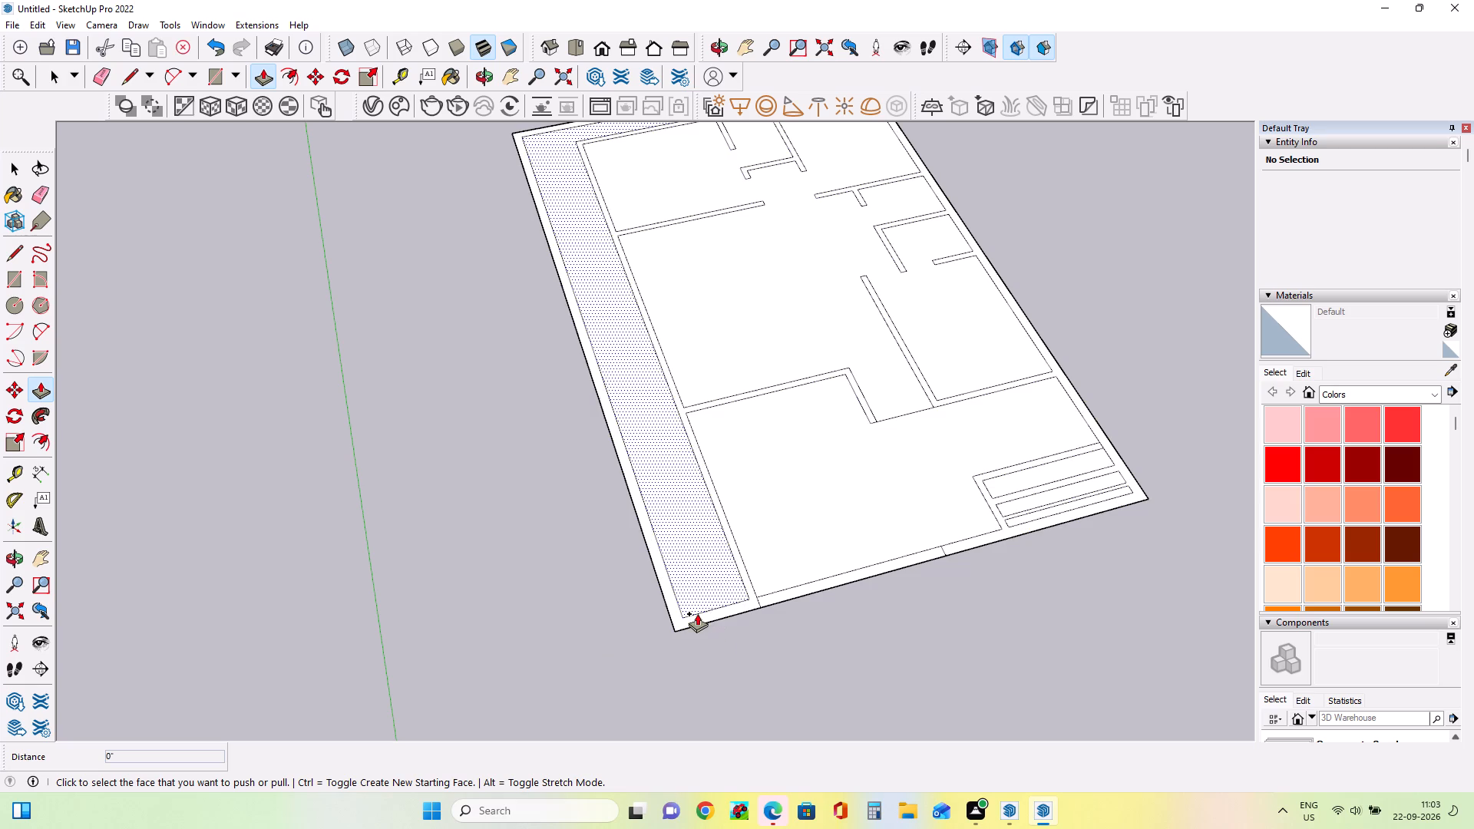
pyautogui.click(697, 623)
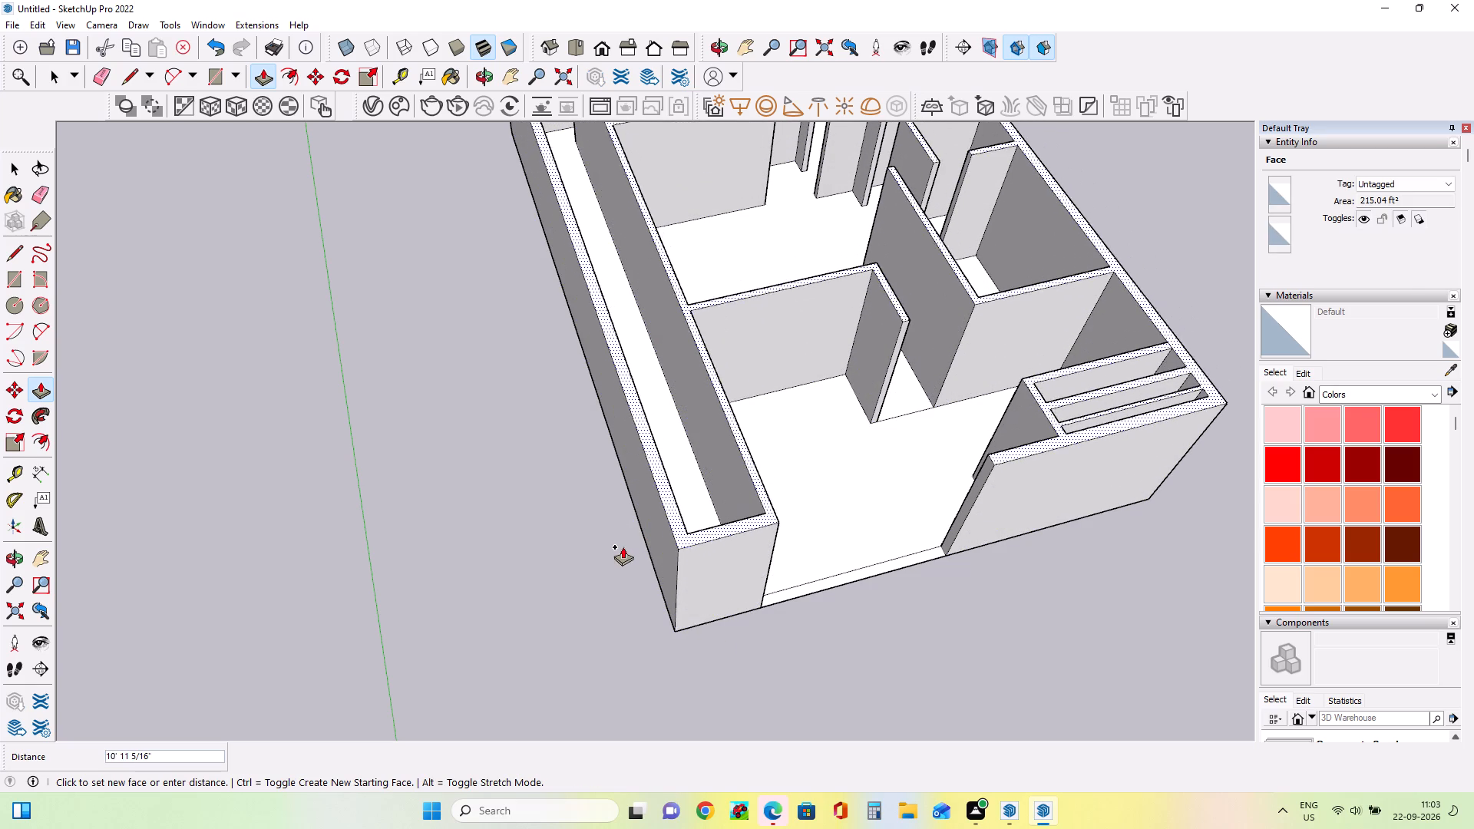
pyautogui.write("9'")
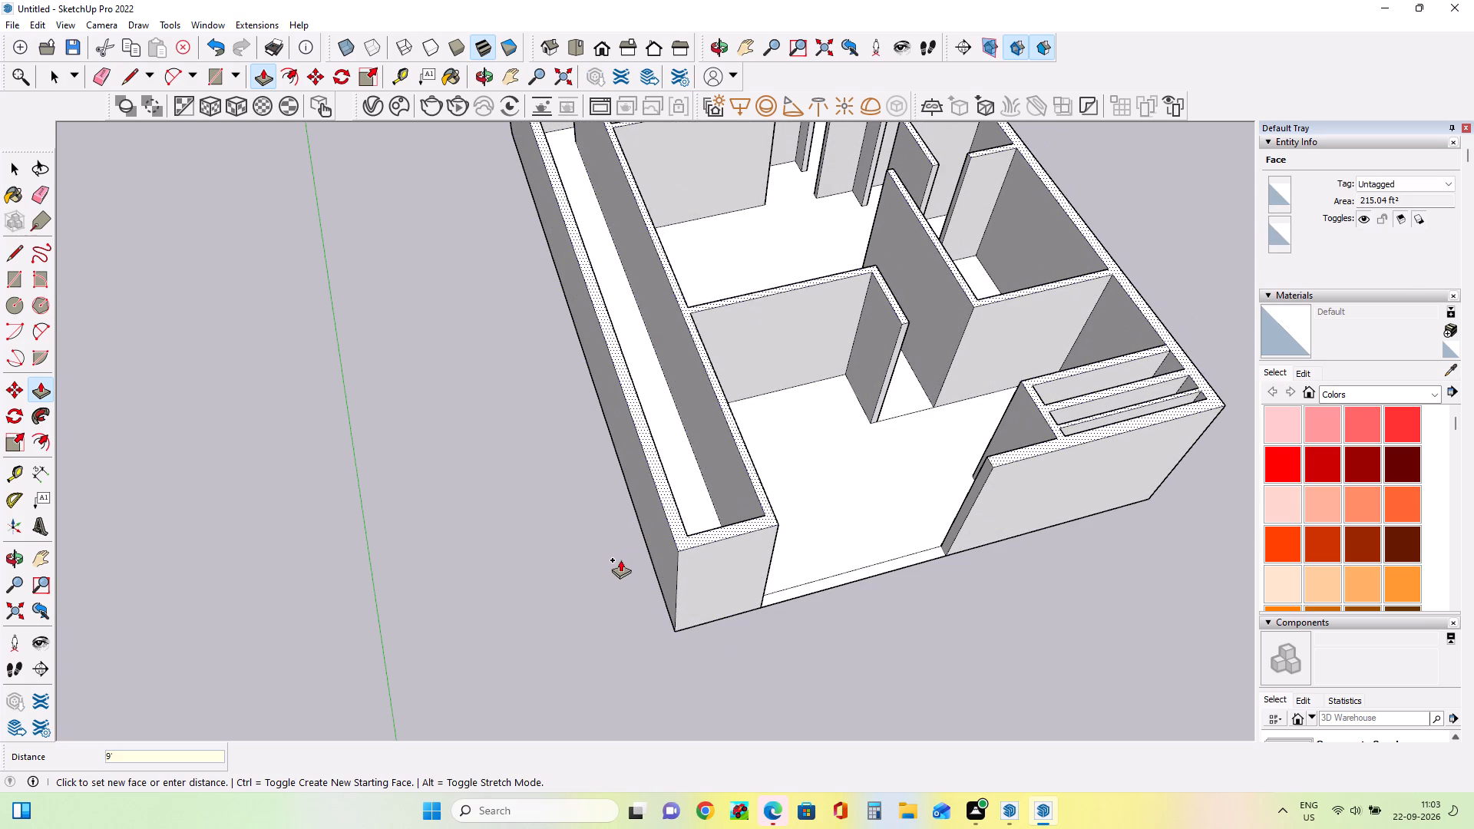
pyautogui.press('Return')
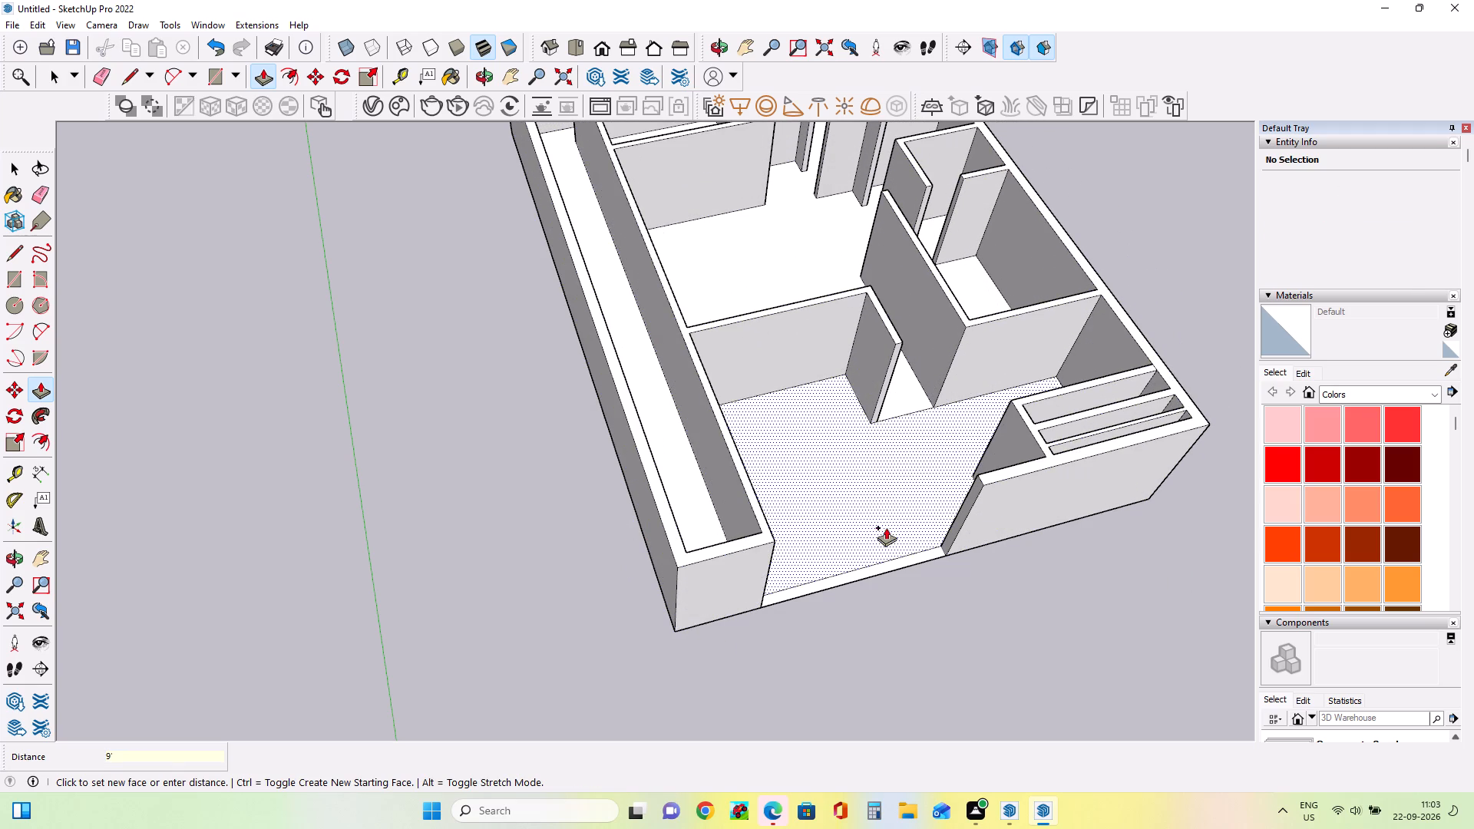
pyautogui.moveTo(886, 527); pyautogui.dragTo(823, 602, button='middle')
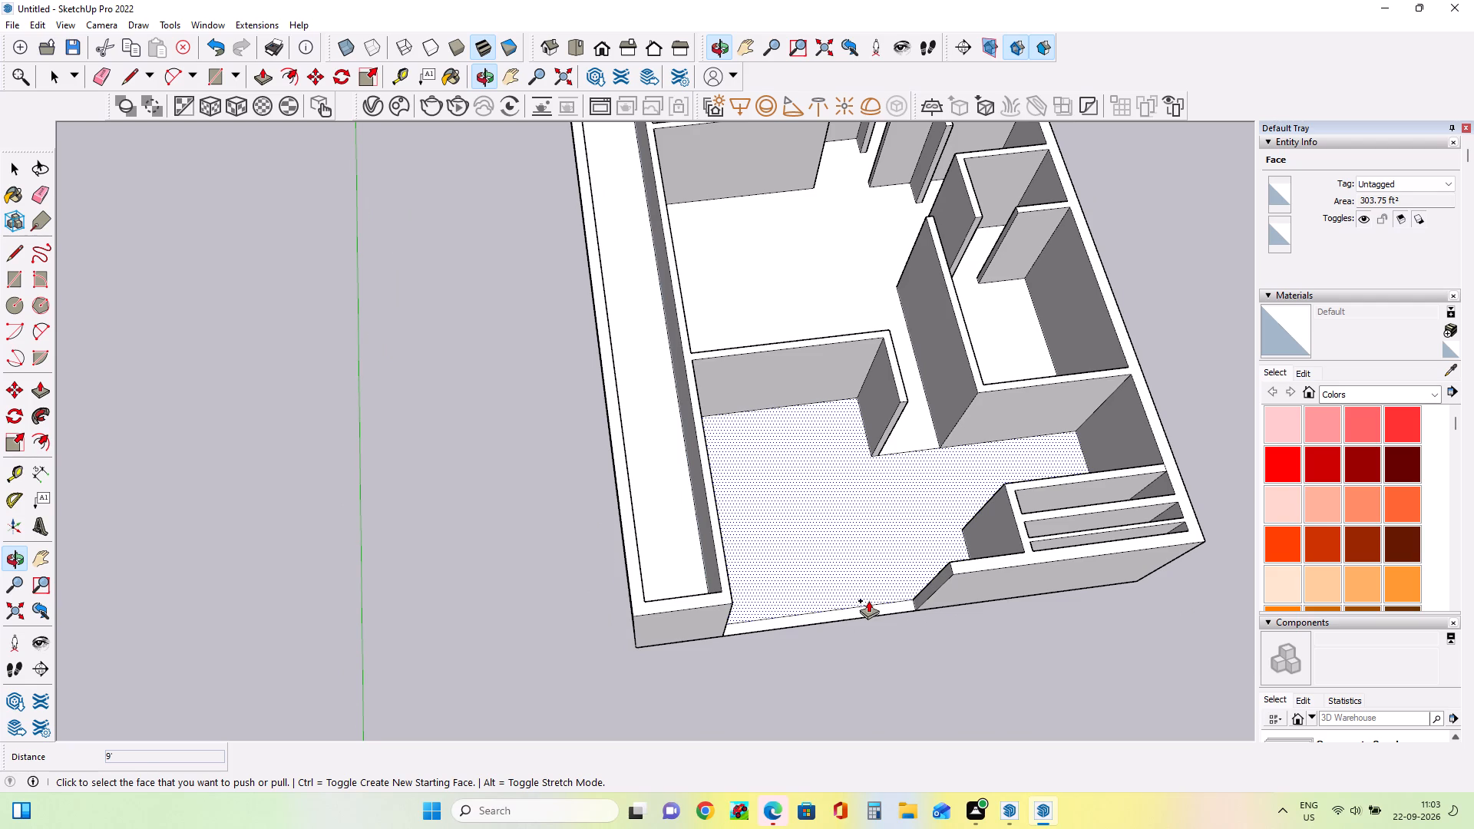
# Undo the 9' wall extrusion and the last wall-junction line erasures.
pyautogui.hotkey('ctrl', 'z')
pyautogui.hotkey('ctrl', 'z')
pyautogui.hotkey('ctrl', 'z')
# Draw a 9" line across the bottom outer wall, from the left strip's inner corner beside the long inner wall to the outer edge.
pyautogui.click(28, 177)
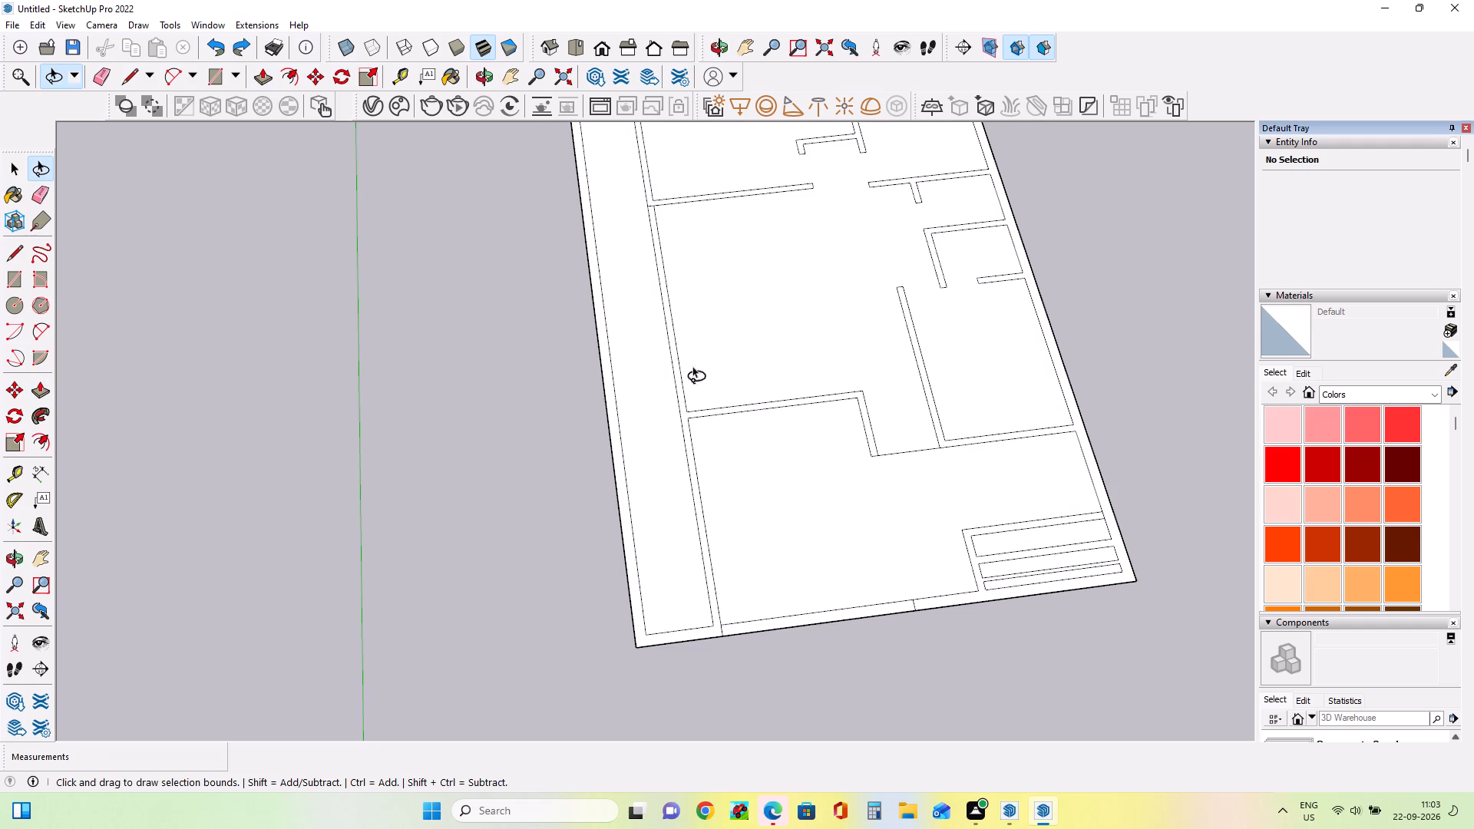
pyautogui.moveTo(806, 636); pyautogui.dragTo(911, 640, button='middle')
pyautogui.scroll(3, 896, 595)
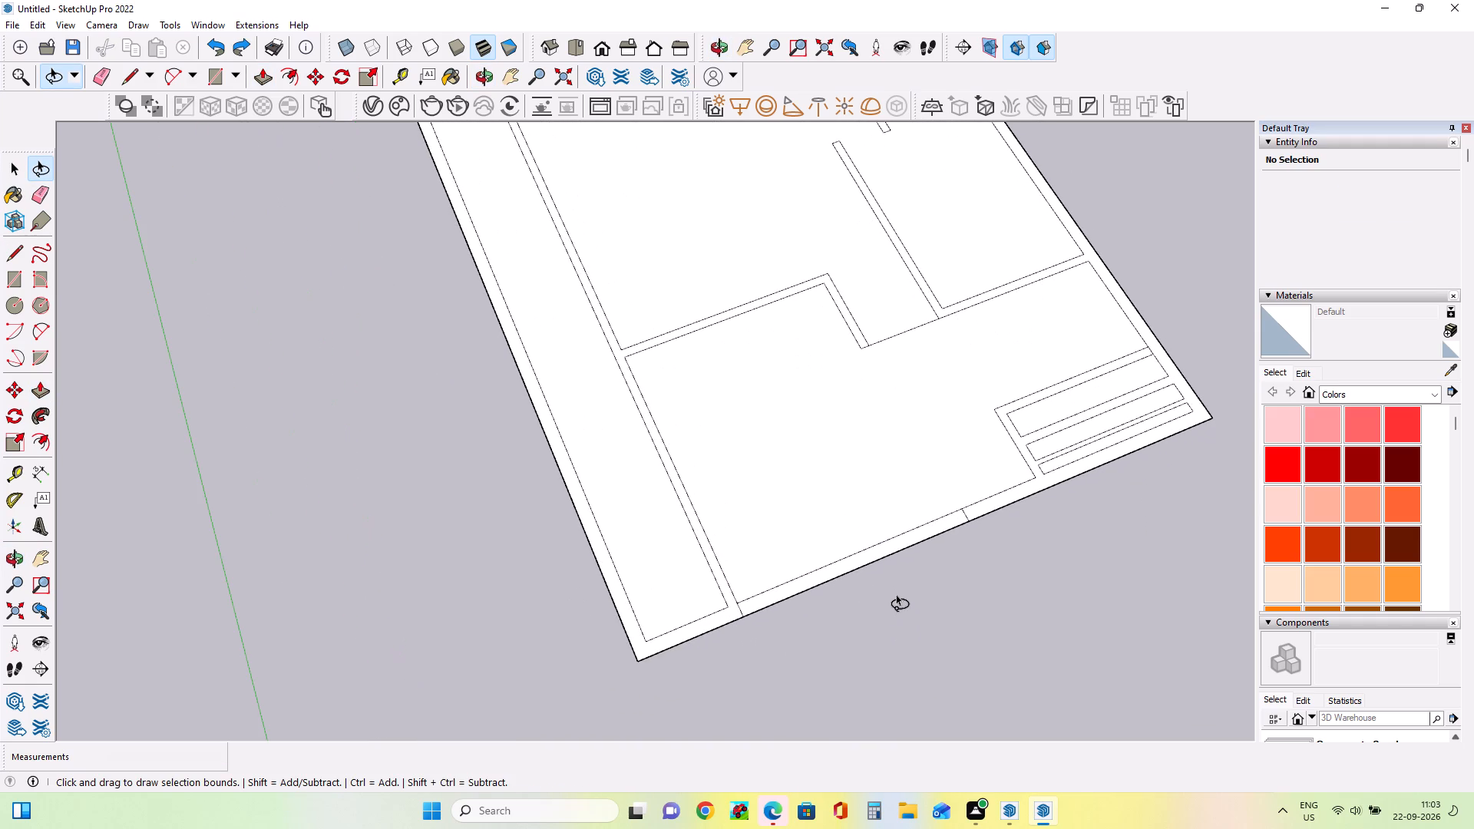
pyautogui.click(17, 249)
pyautogui.moveTo(778, 660); pyautogui.dragTo(672, 652, button='middle')
pyautogui.scroll(2, 663, 651)
pyautogui.moveTo(678, 656); pyautogui.dragTo(731, 666, button='middle')
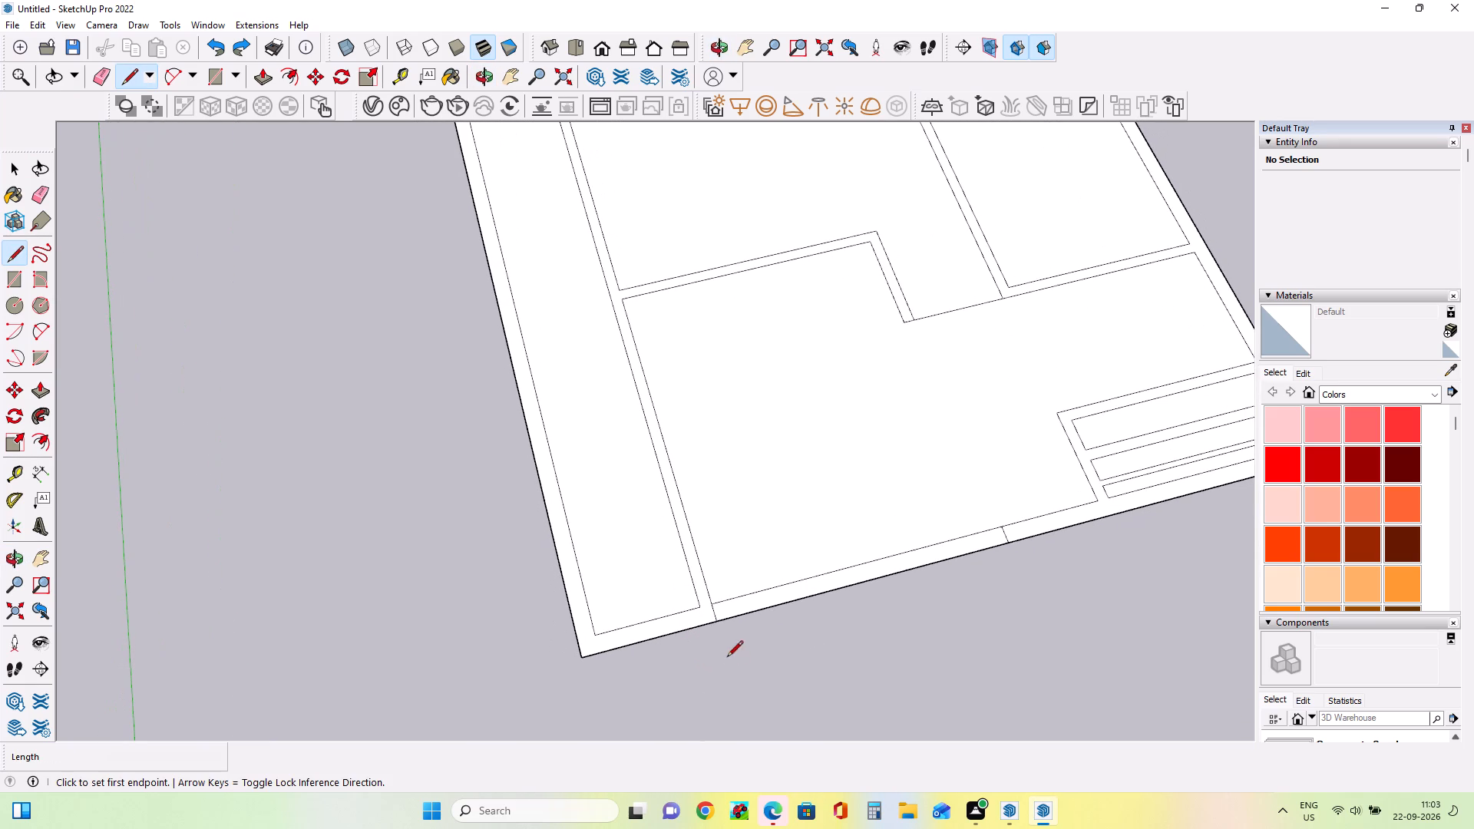
pyautogui.scroll(-6, 708, 609)
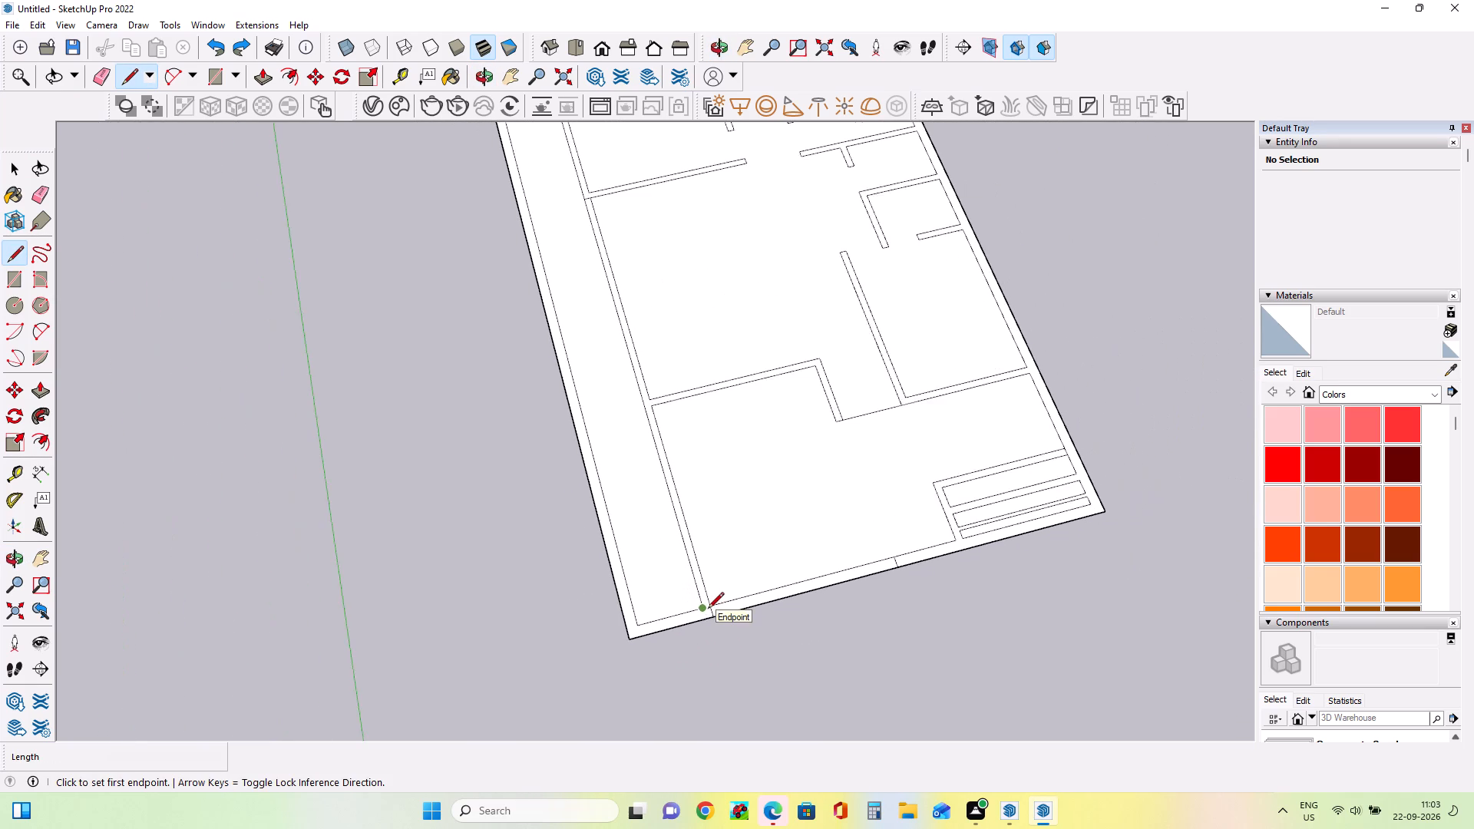
pyautogui.scroll(4, 709, 629)
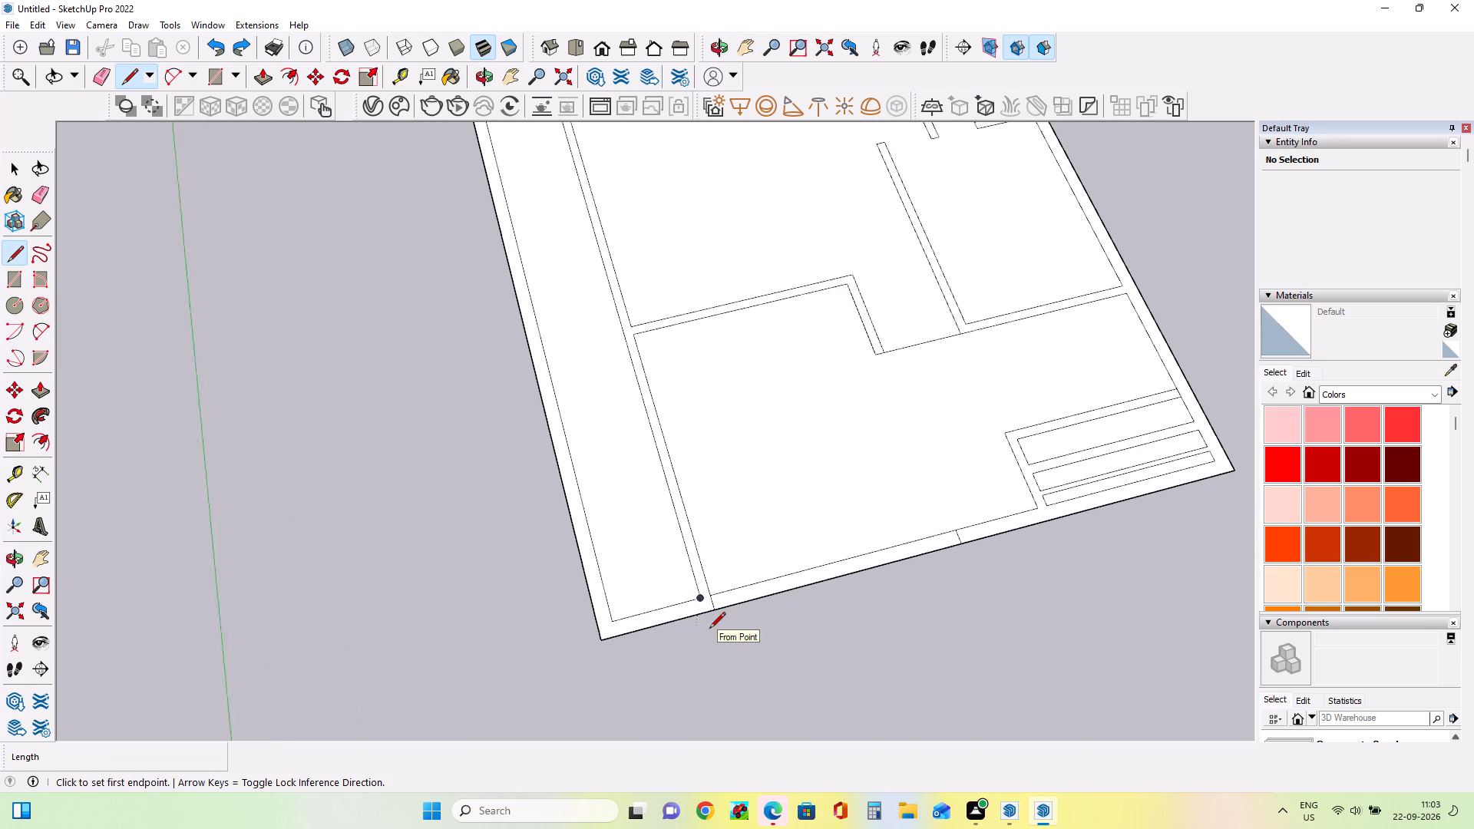
pyautogui.scroll(1, 709, 629)
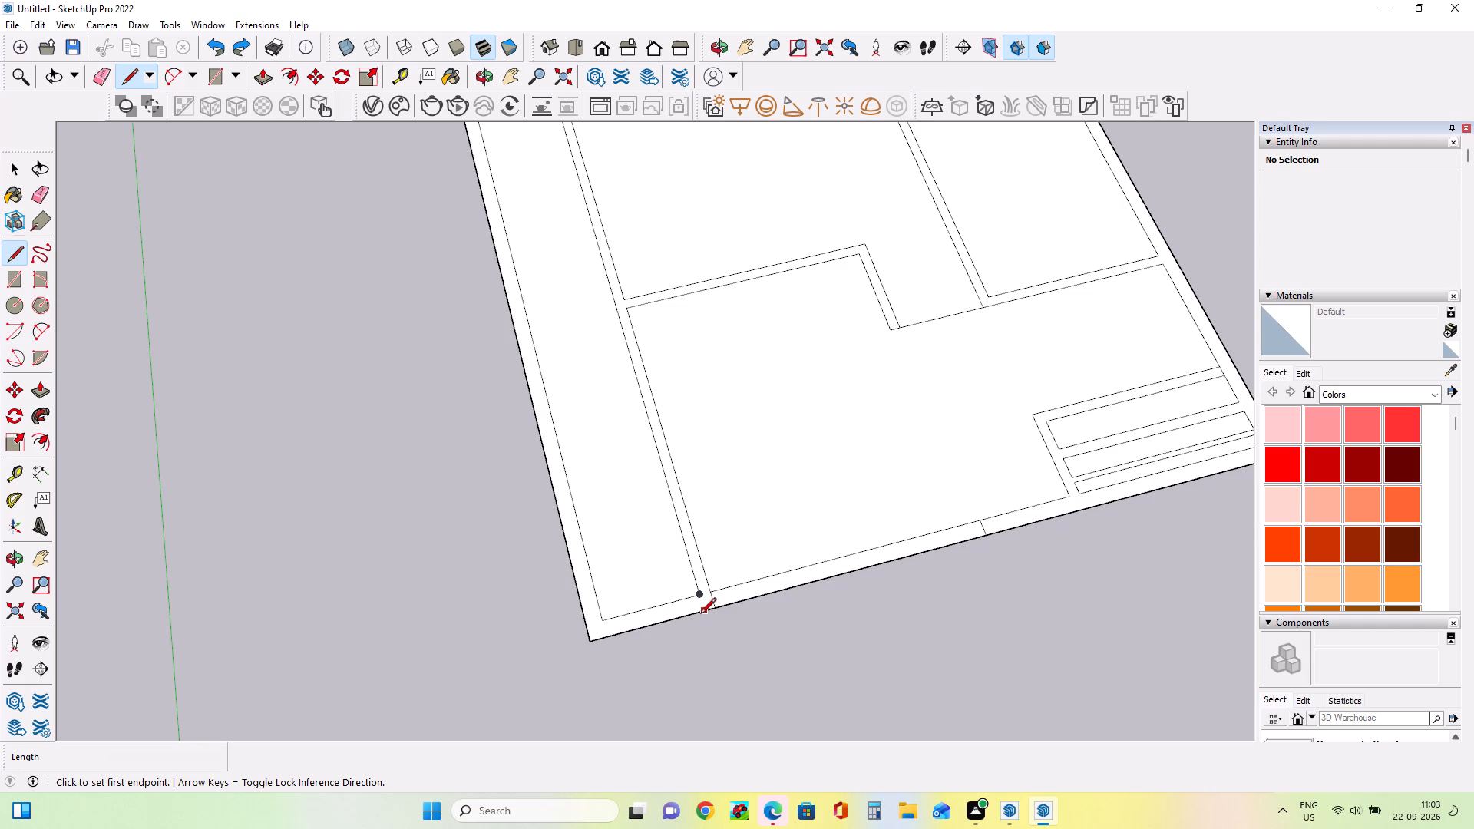
pyautogui.click(702, 596)
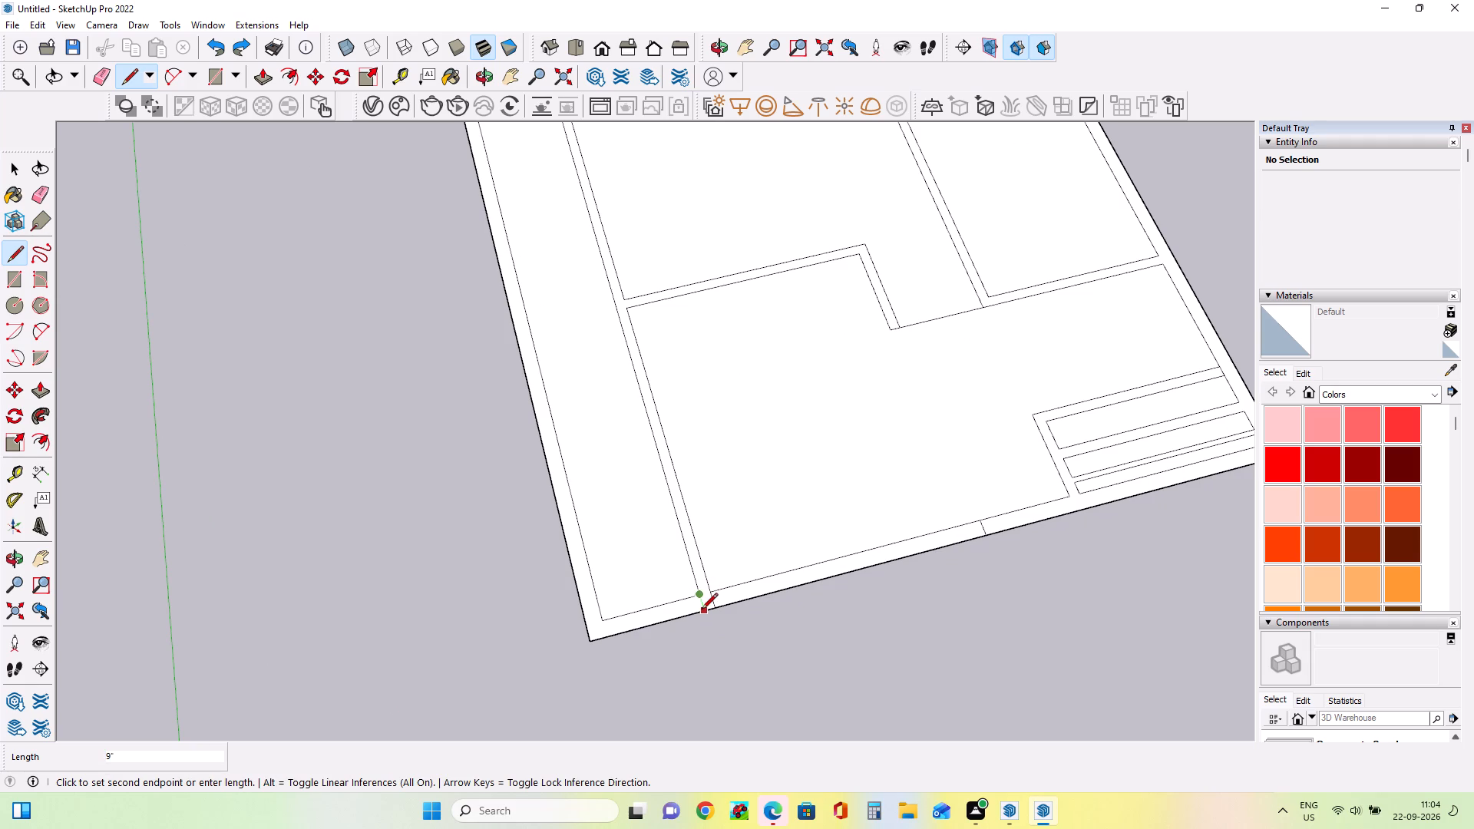
pyautogui.click(702, 610)
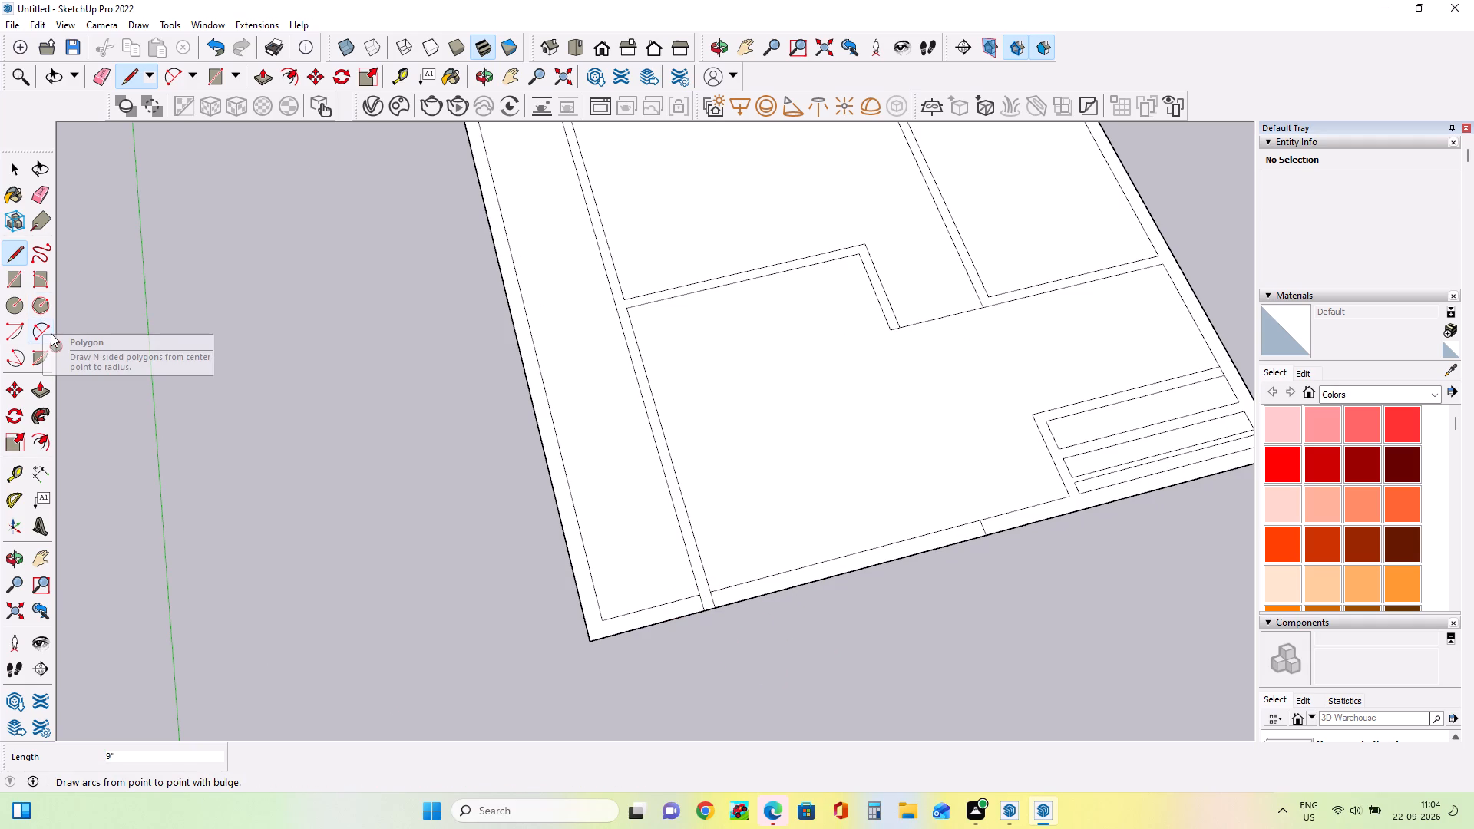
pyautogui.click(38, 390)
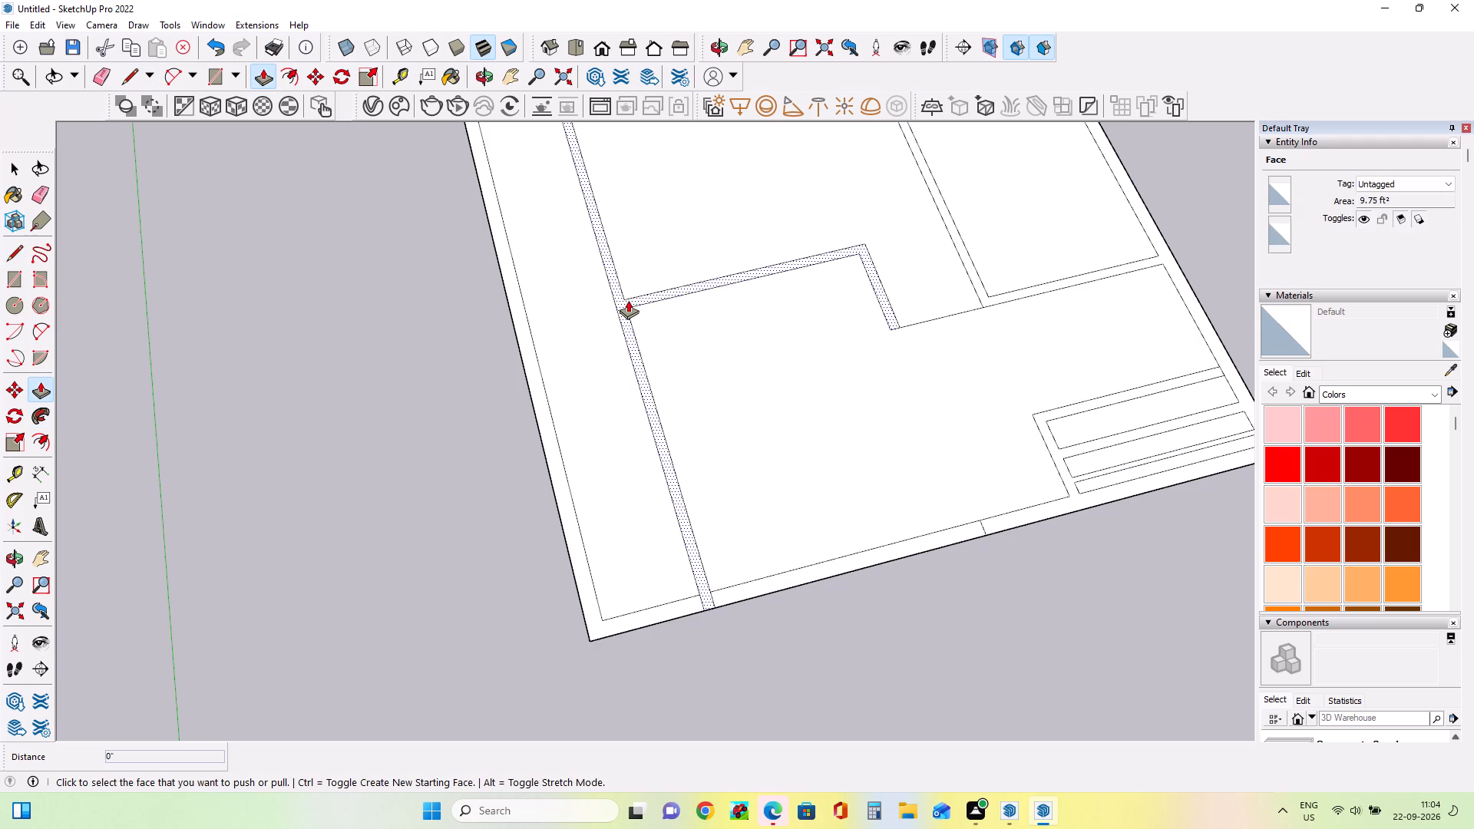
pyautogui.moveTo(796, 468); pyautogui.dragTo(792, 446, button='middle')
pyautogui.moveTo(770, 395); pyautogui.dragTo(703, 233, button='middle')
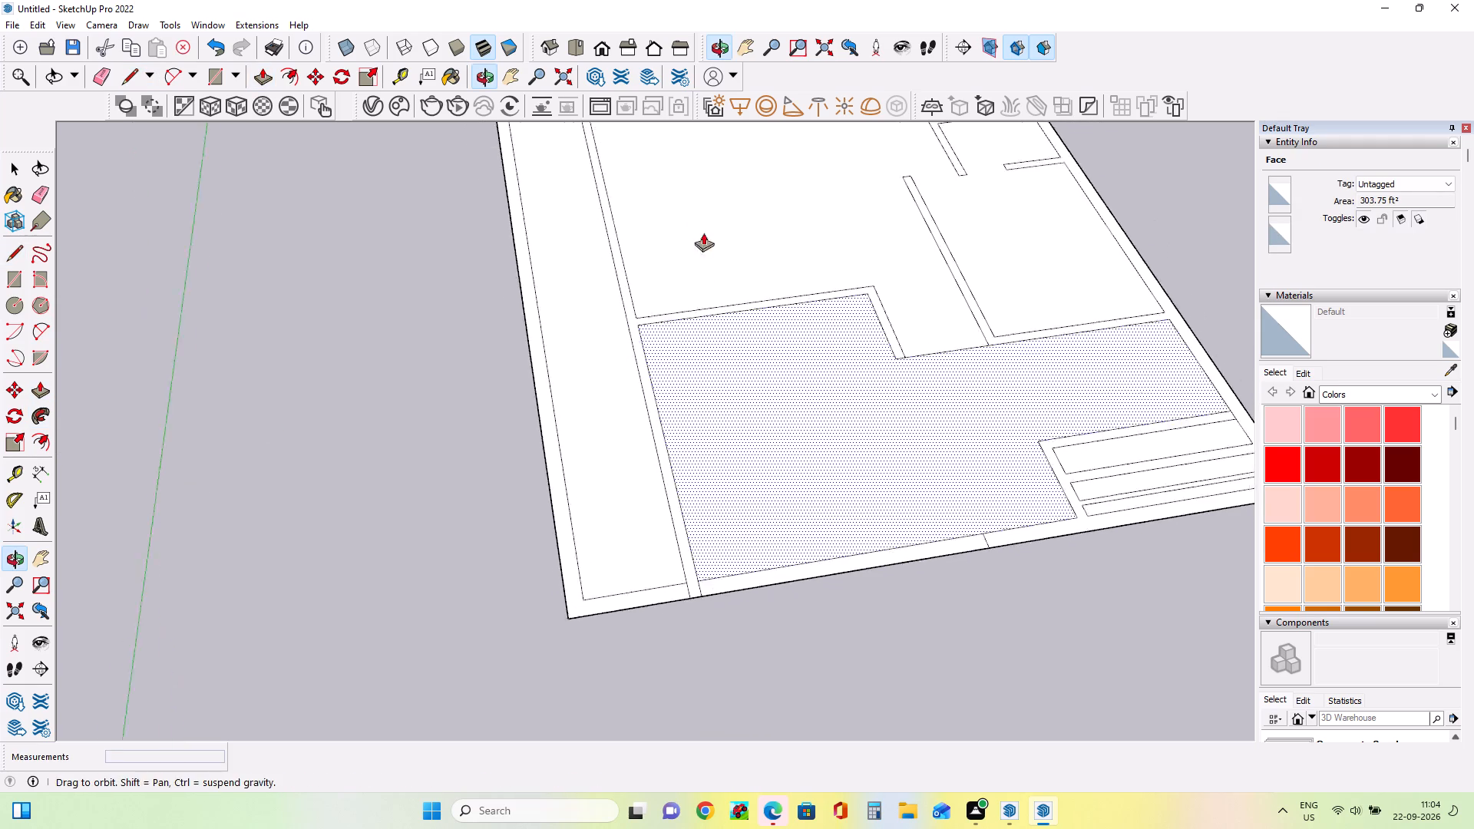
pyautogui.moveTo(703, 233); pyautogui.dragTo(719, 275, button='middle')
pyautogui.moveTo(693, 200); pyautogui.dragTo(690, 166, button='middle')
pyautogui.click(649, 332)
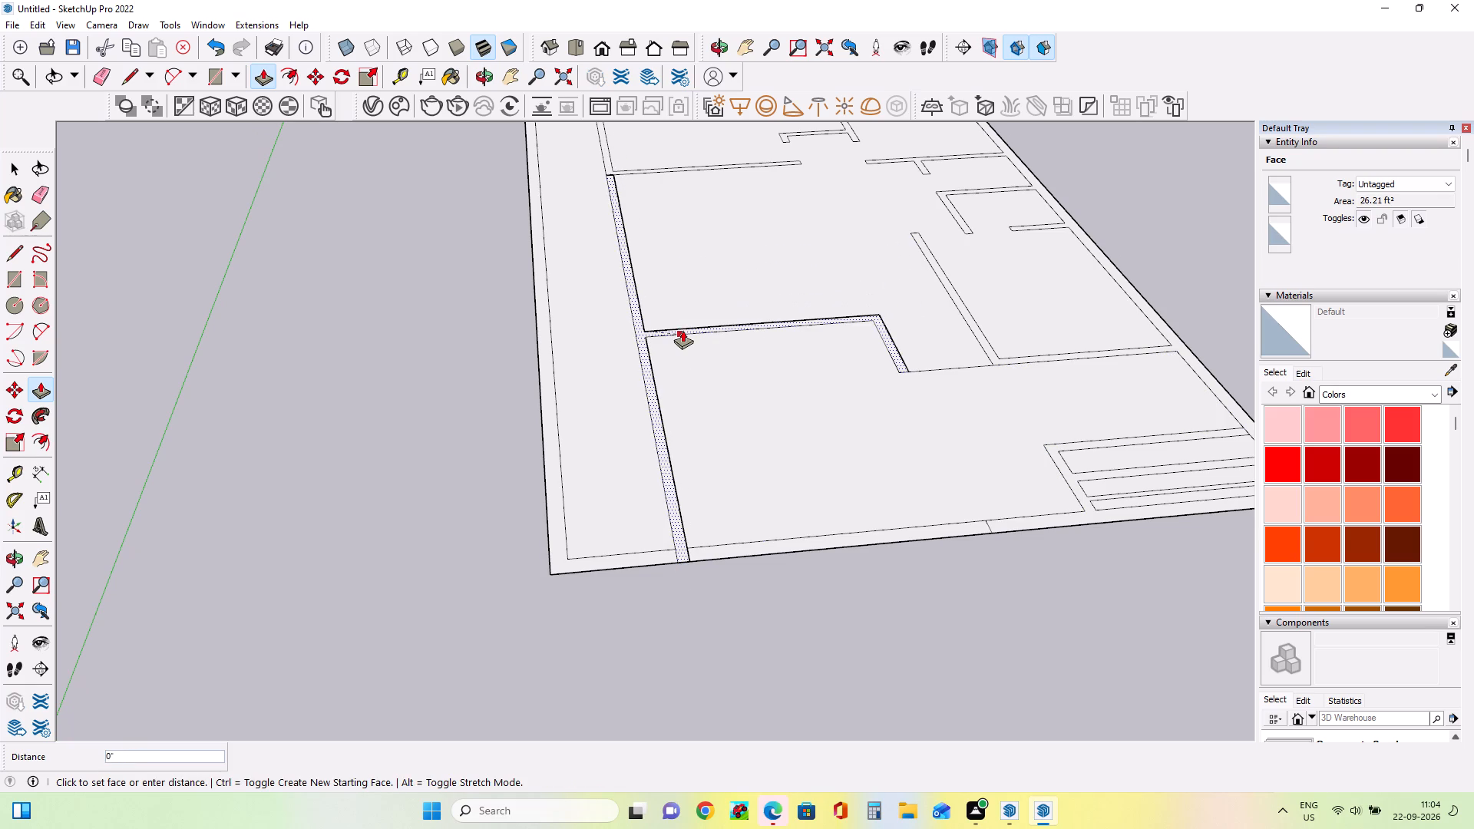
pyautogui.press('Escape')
# Erase the remaining short line across the junction of the upper-left room's lower wall and the long left inner wall.
pyautogui.moveTo(709, 292); pyautogui.dragTo(791, 565, button='middle')
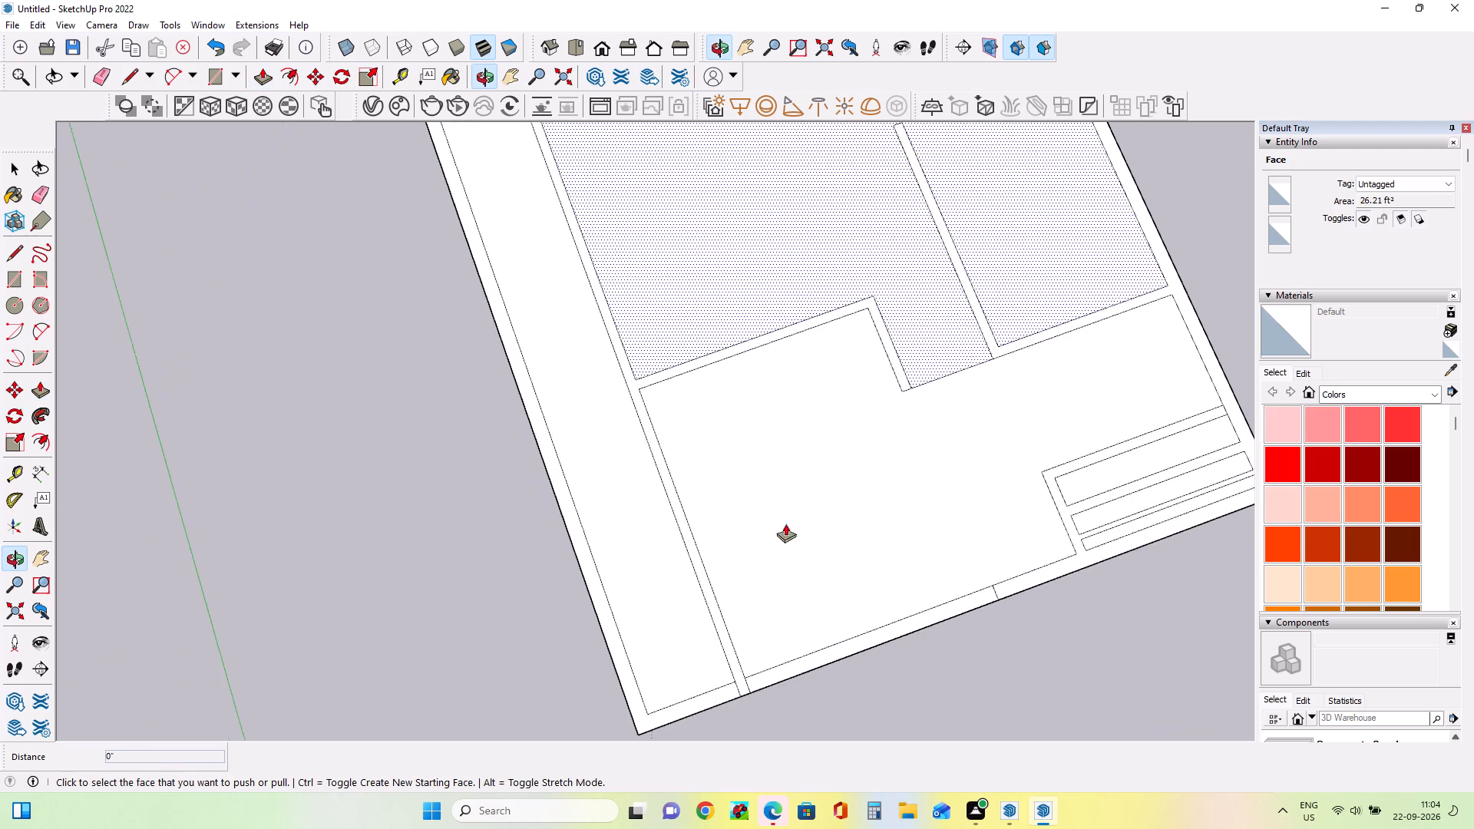
pyautogui.scroll(-7, 533, 139)
pyautogui.moveTo(634, 268); pyautogui.dragTo(970, 224, button='middle')
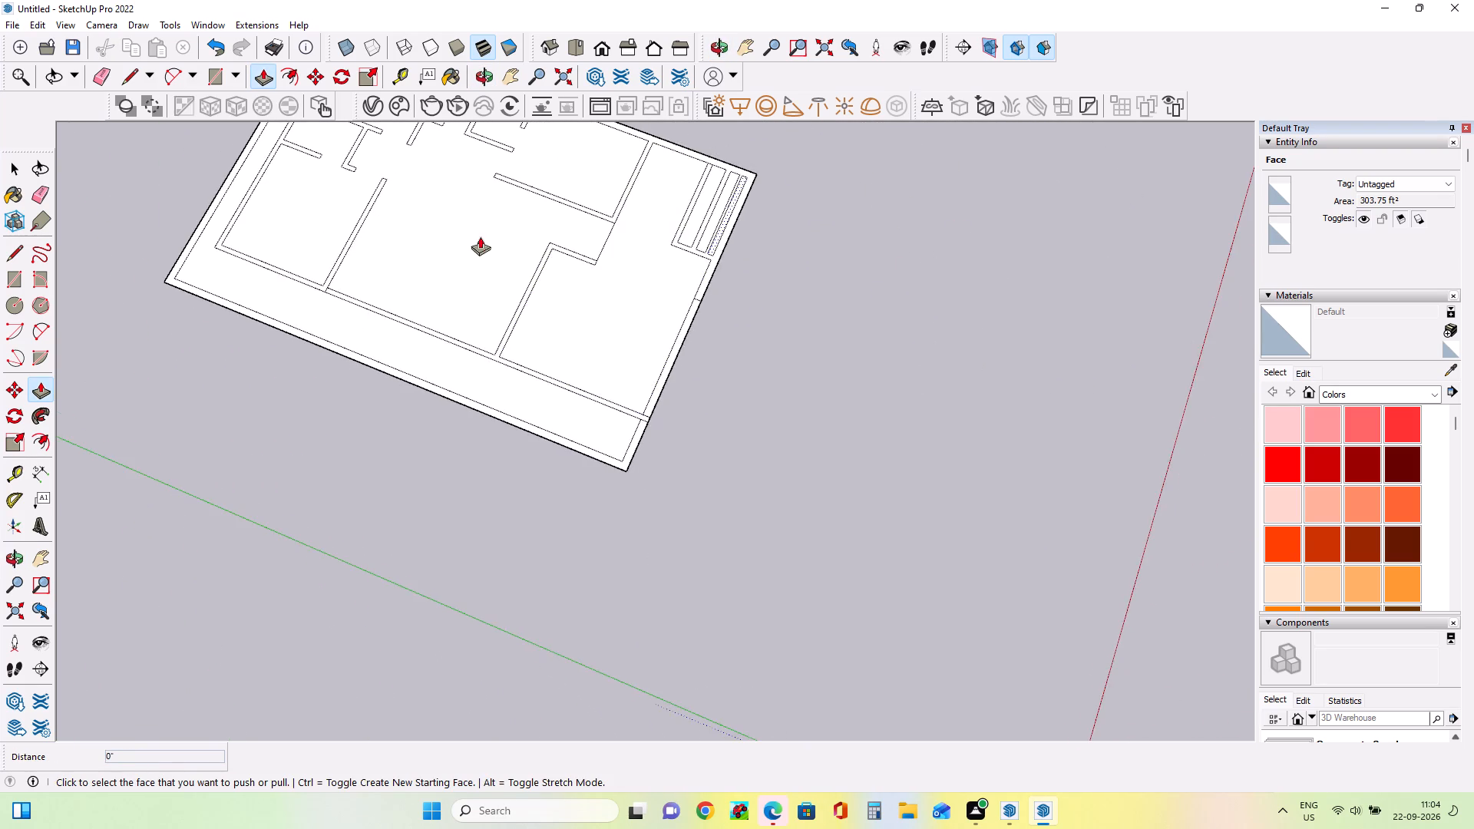
pyautogui.scroll(13, 332, 252)
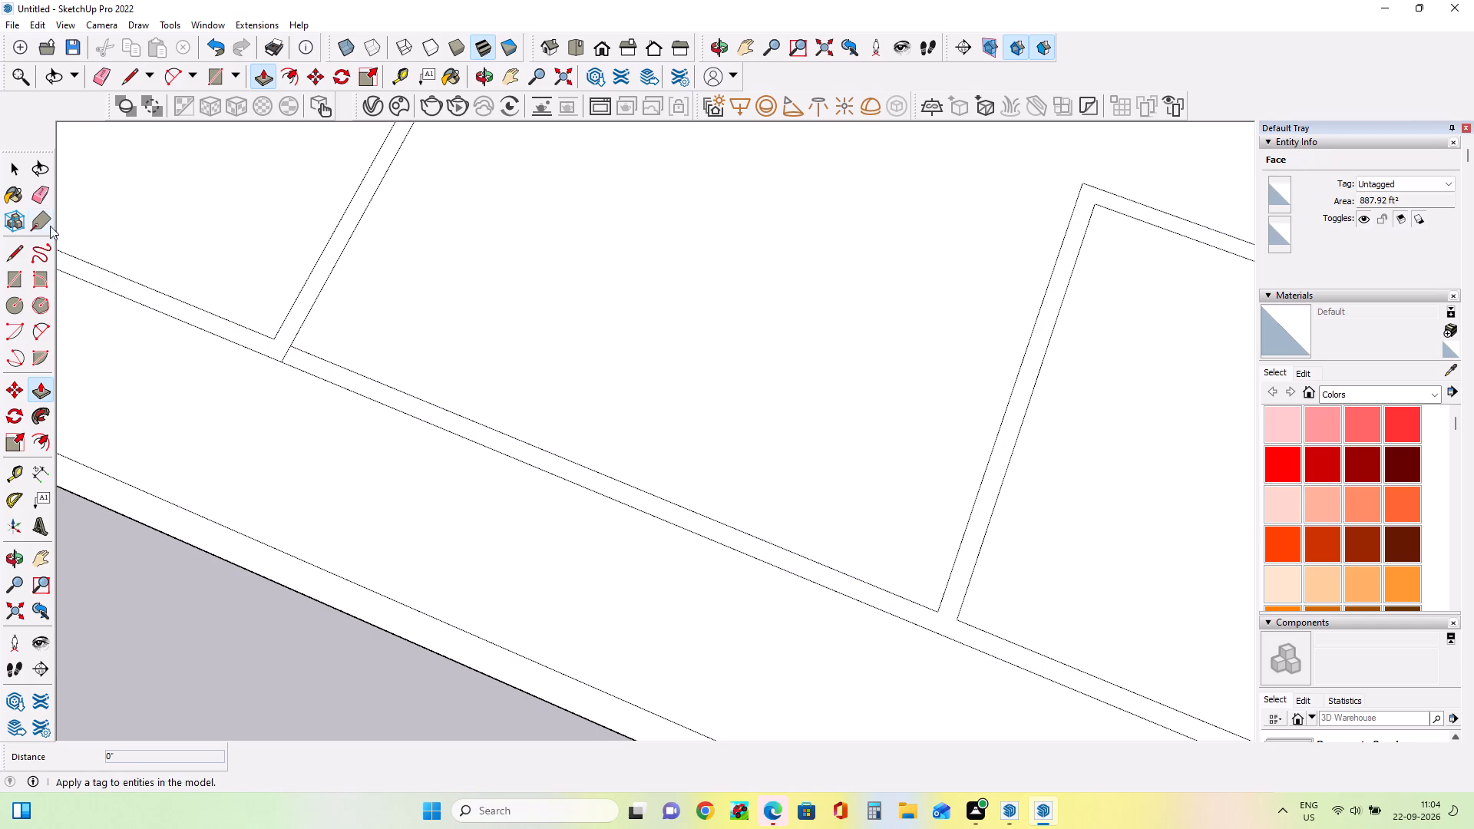
pyautogui.click(41, 201)
pyautogui.rightClick(41, 201)
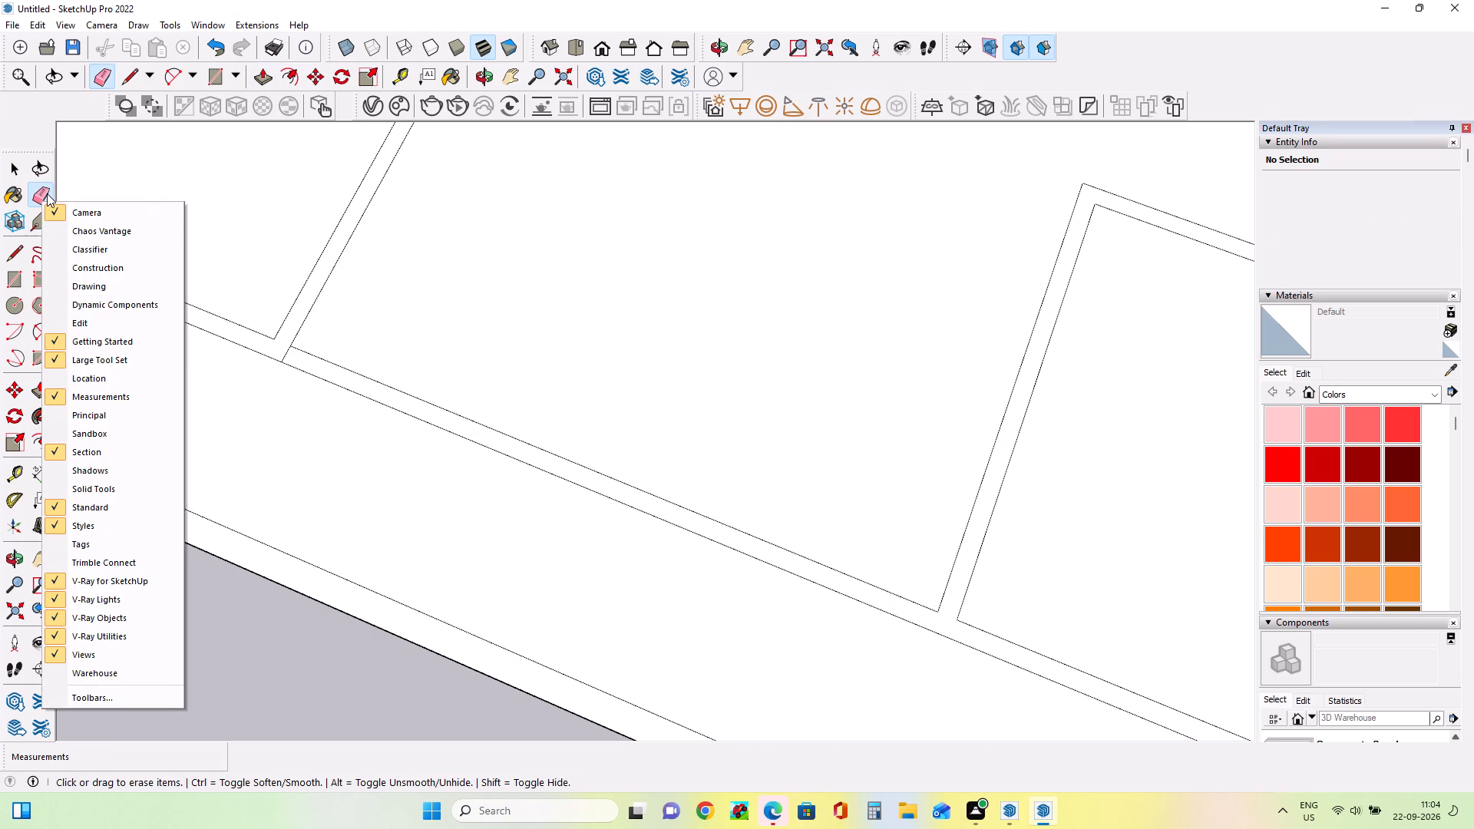
pyautogui.click(44, 193)
pyautogui.click(286, 355)
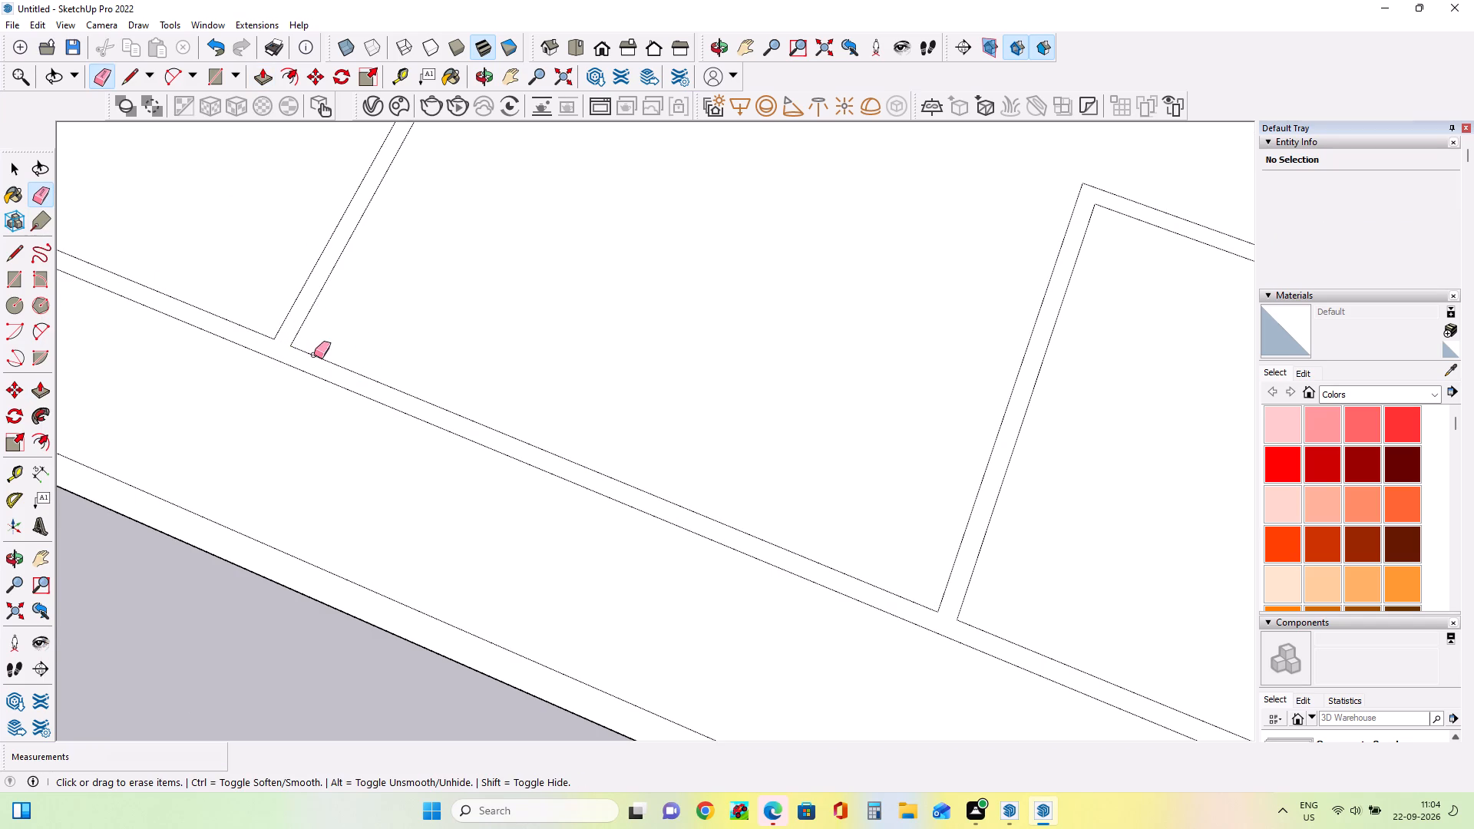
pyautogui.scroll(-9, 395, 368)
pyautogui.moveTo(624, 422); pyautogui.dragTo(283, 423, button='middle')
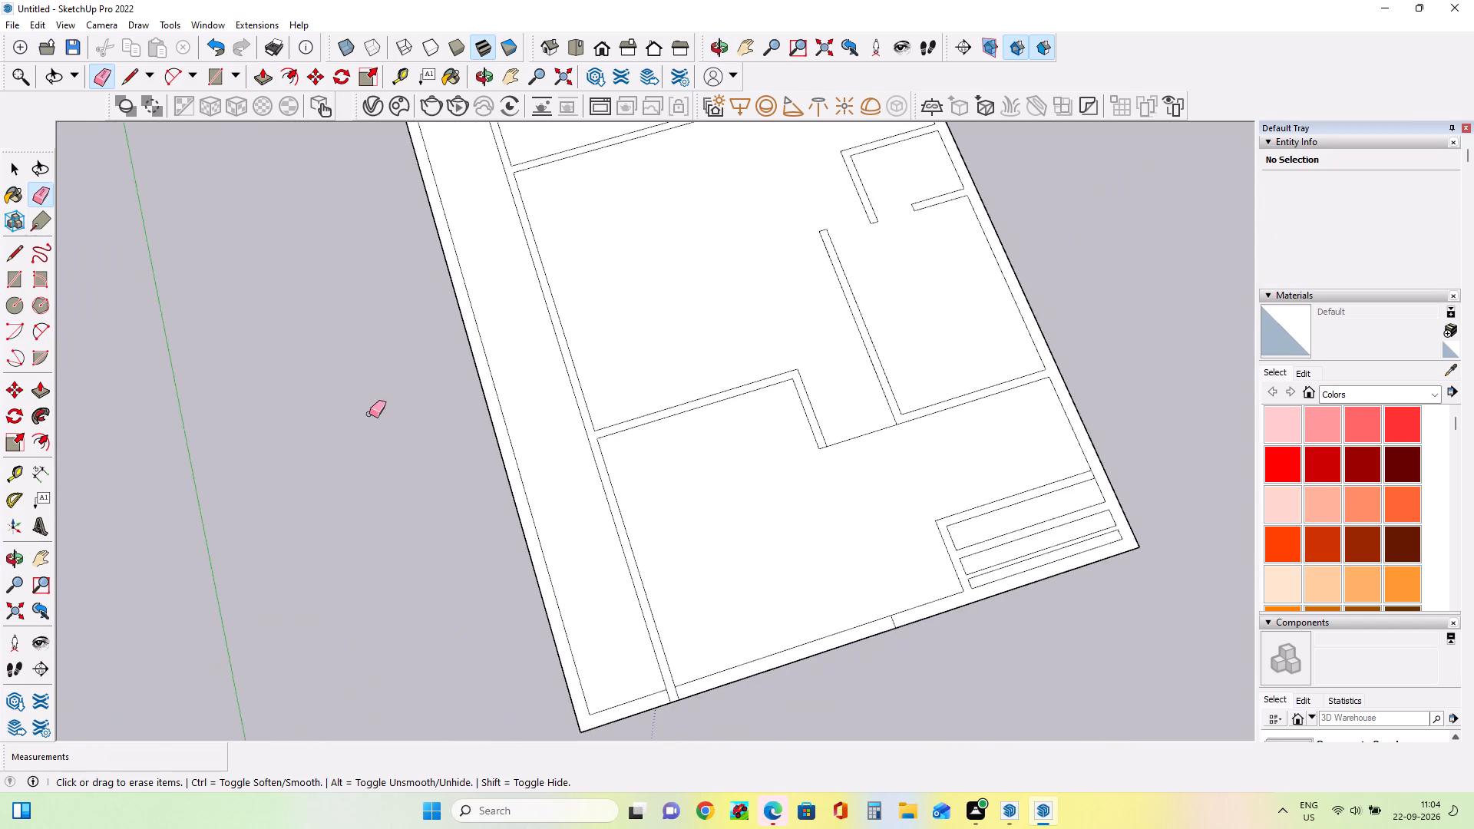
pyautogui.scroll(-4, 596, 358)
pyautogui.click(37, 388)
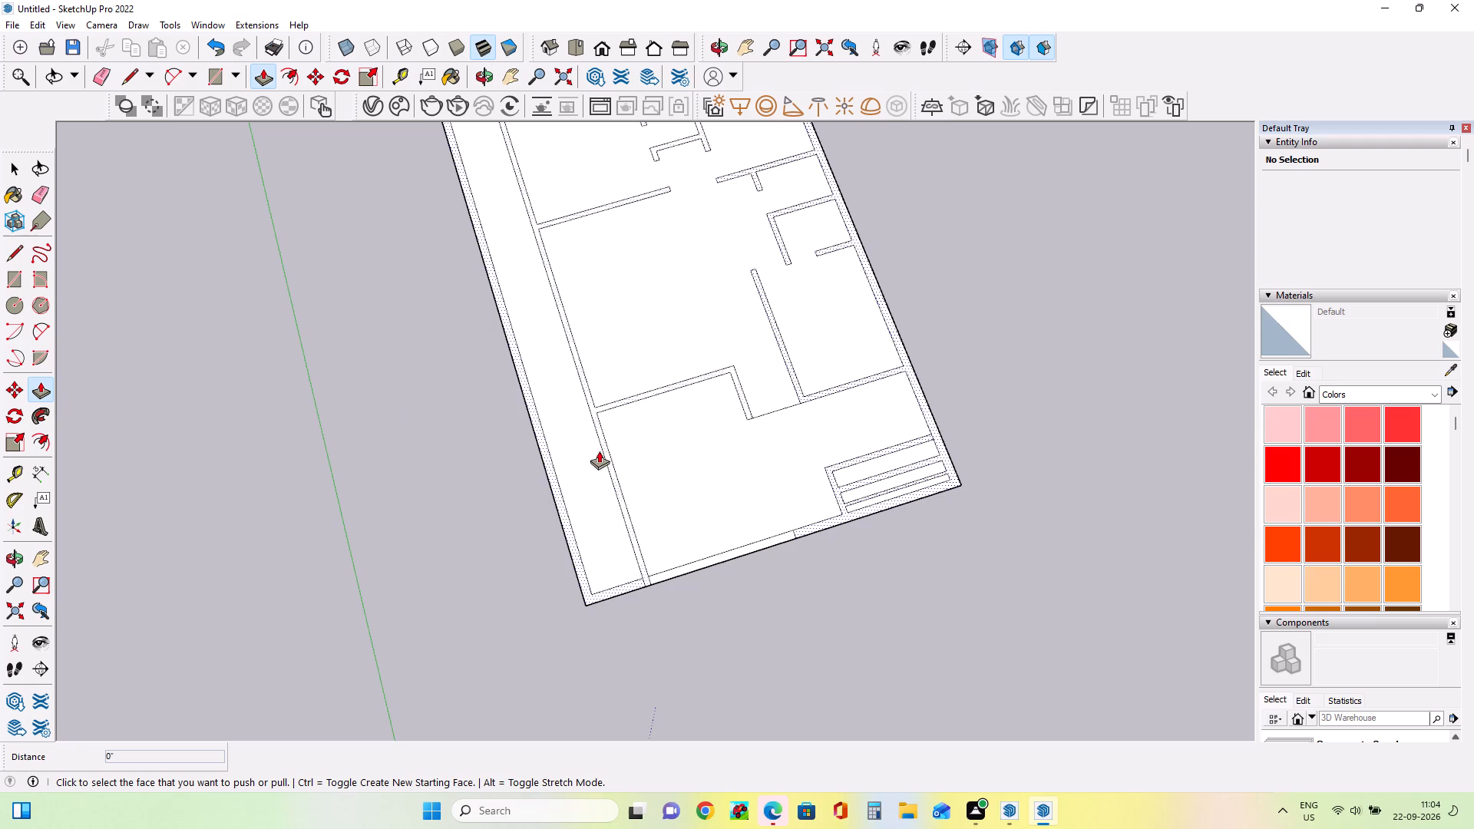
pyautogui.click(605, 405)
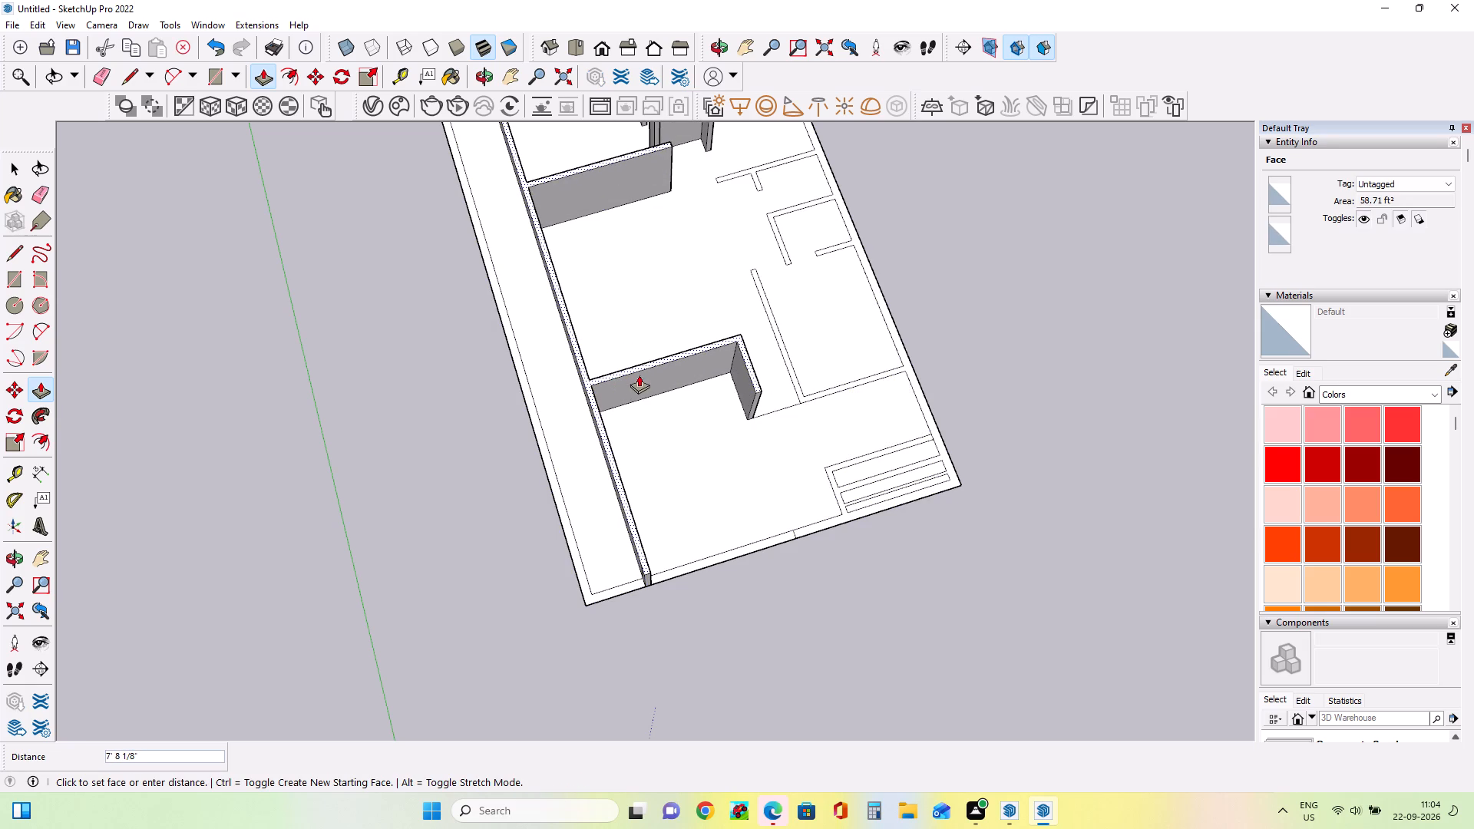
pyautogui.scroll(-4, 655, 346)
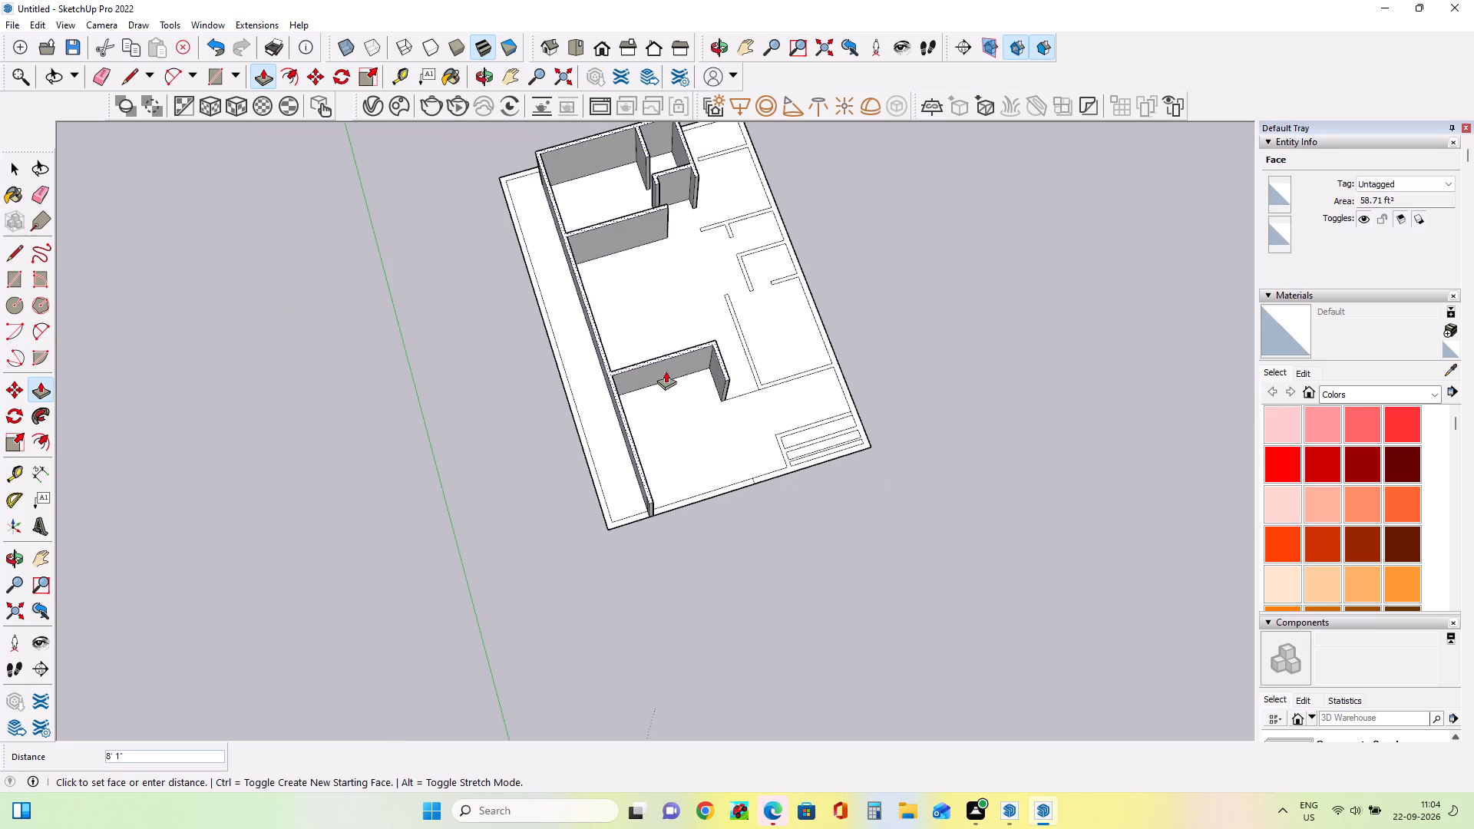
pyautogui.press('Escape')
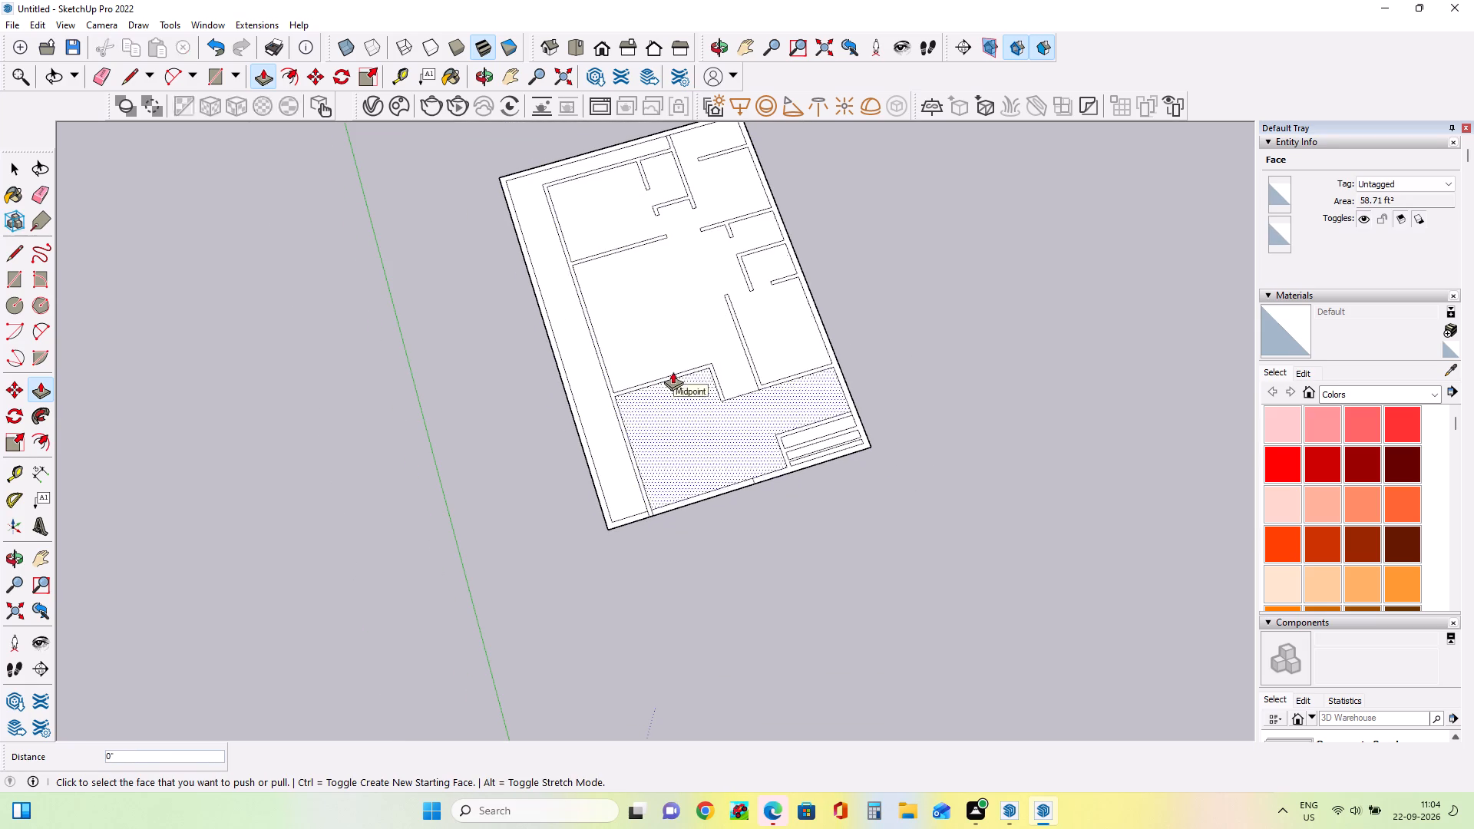
# Erase the short line across the junction of the upper outer wall and the inner wall that divides the upper rooms.
pyautogui.scroll(8, 667, 140)
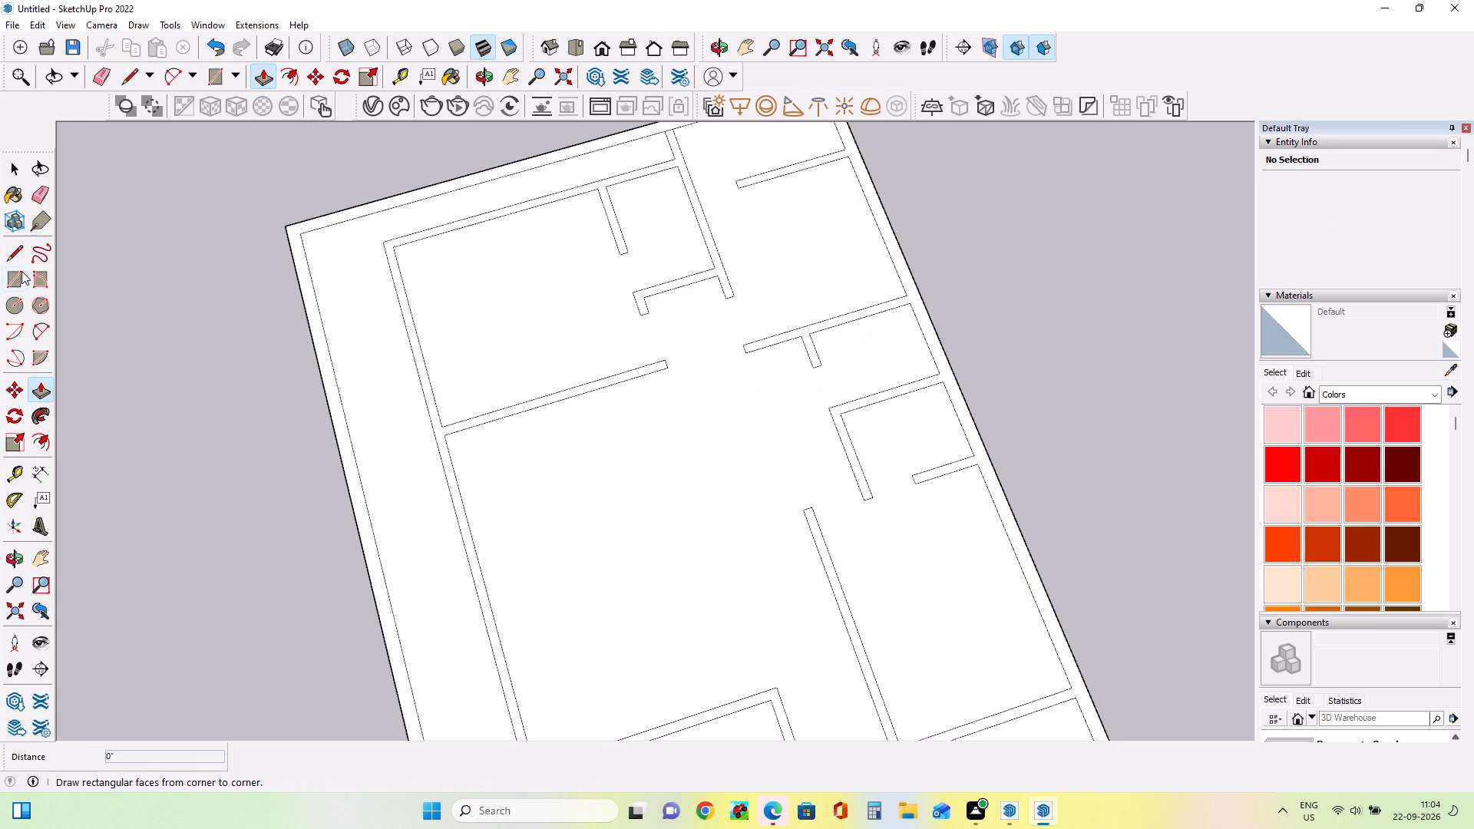
pyautogui.click(39, 194)
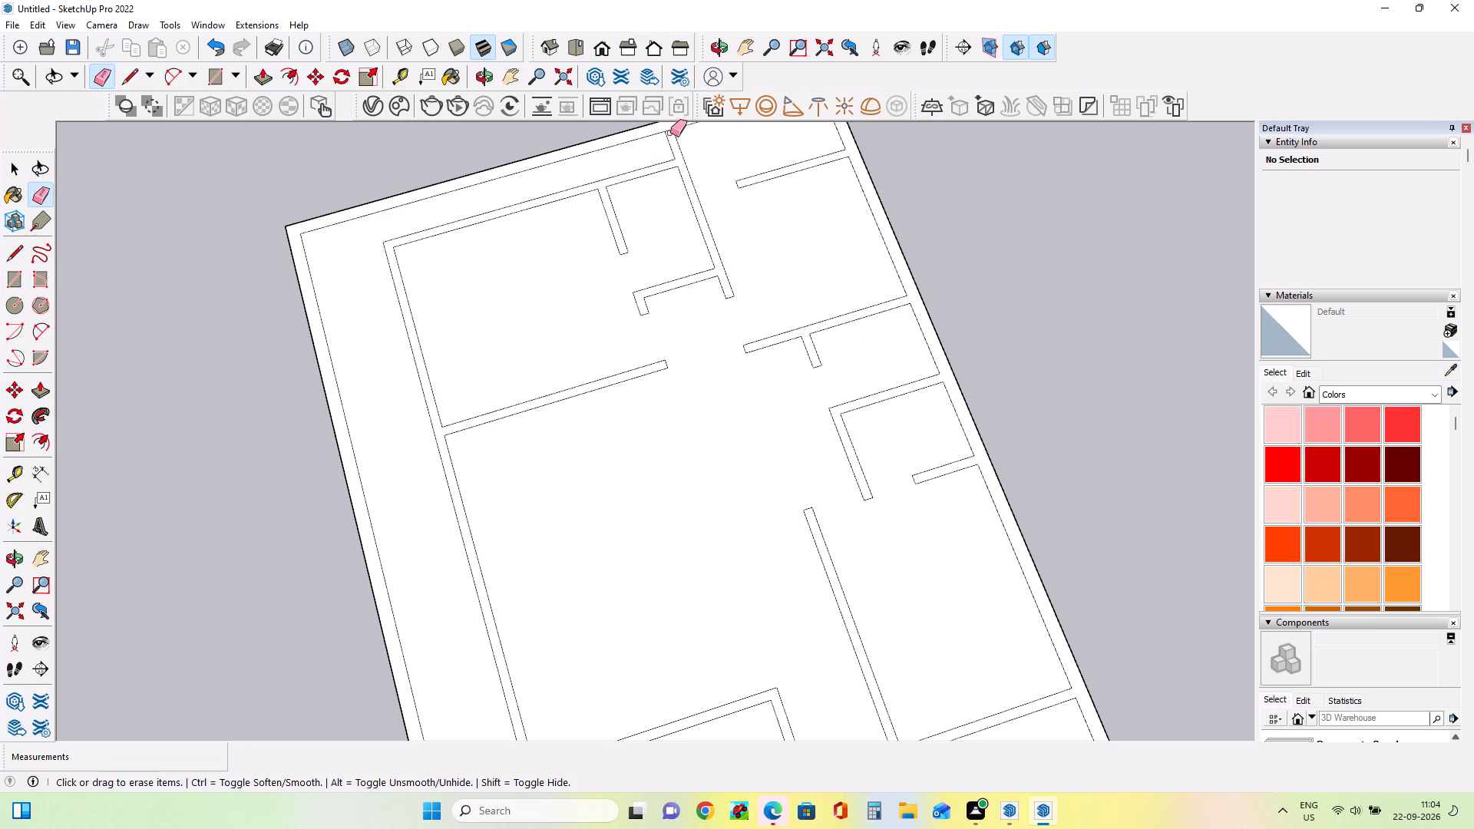
pyautogui.click(671, 132)
# Push/Pull the connected inner and outer wall face upward to raise the walls above the floor.
pyautogui.scroll(-11, 634, 203)
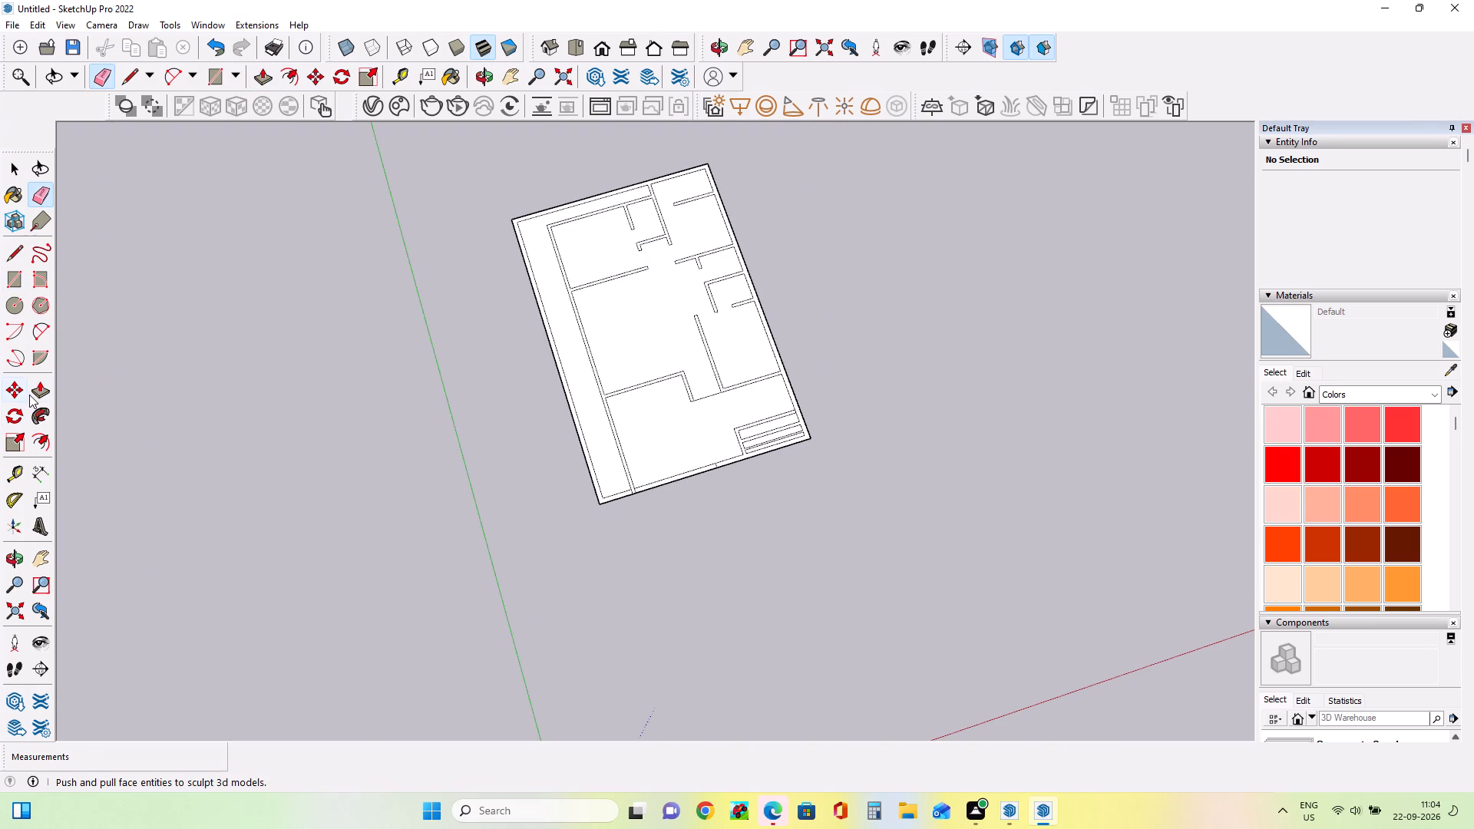
pyautogui.click(46, 394)
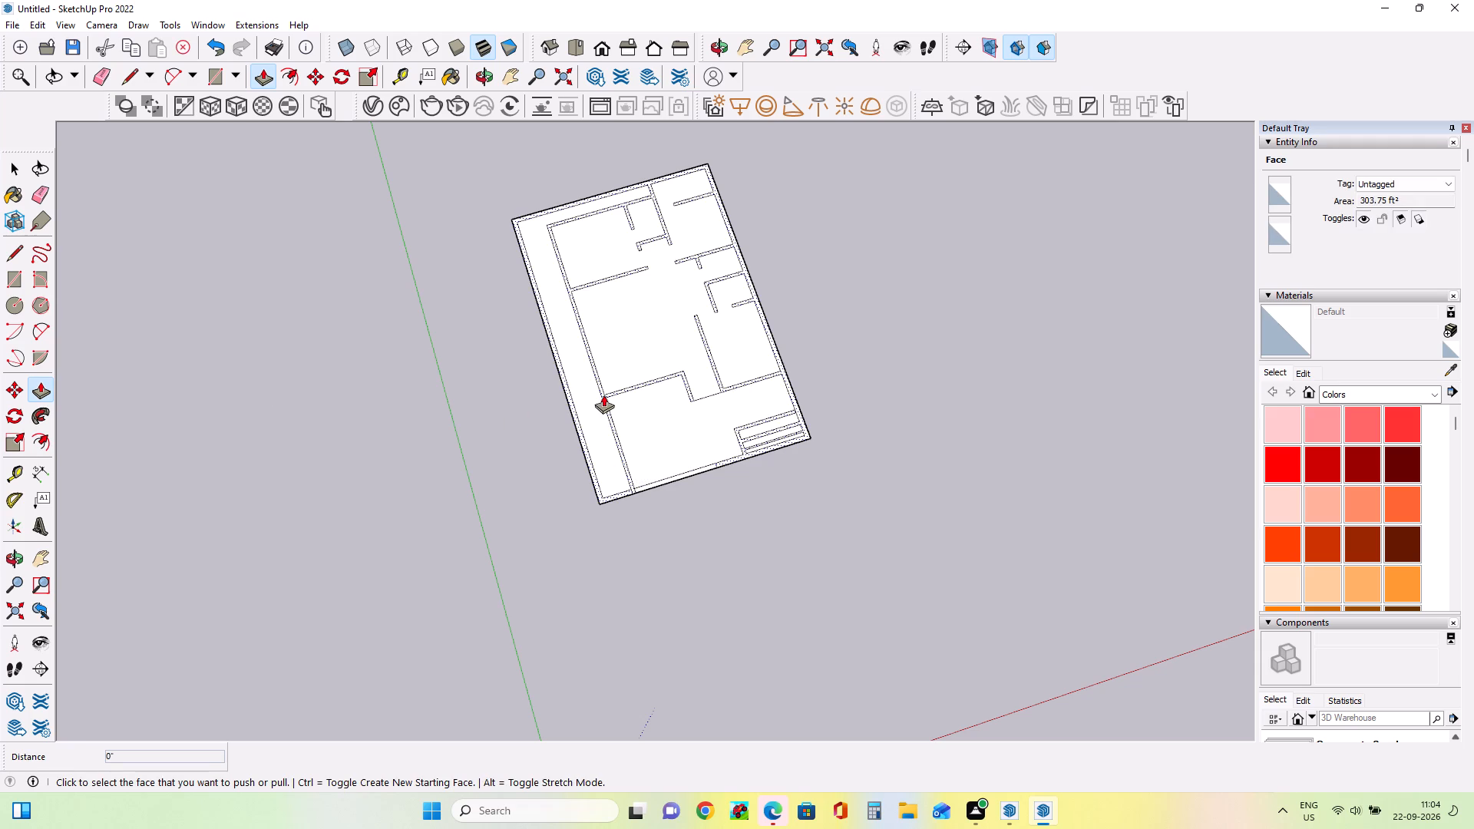
pyautogui.click(603, 395)
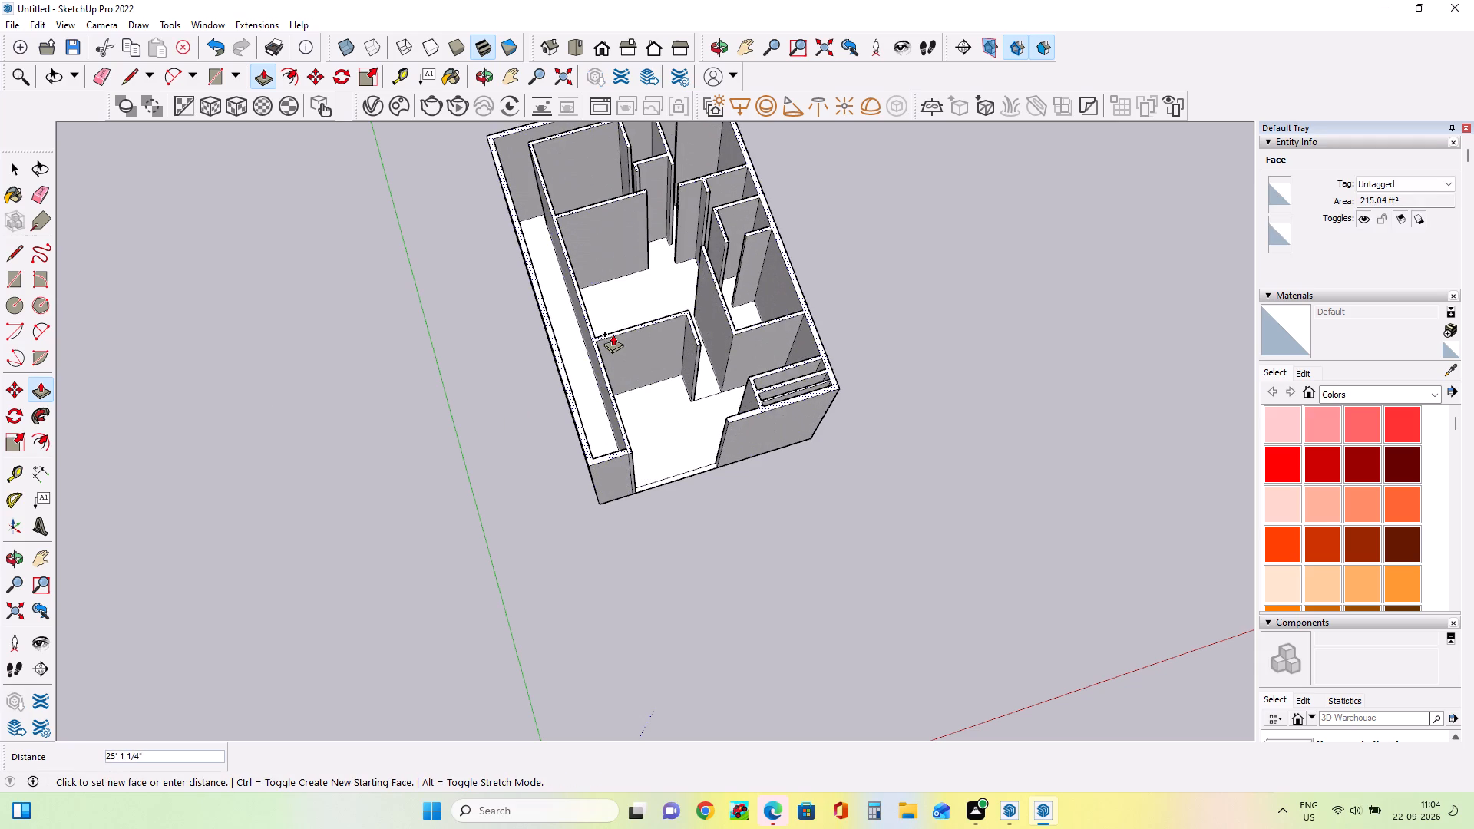
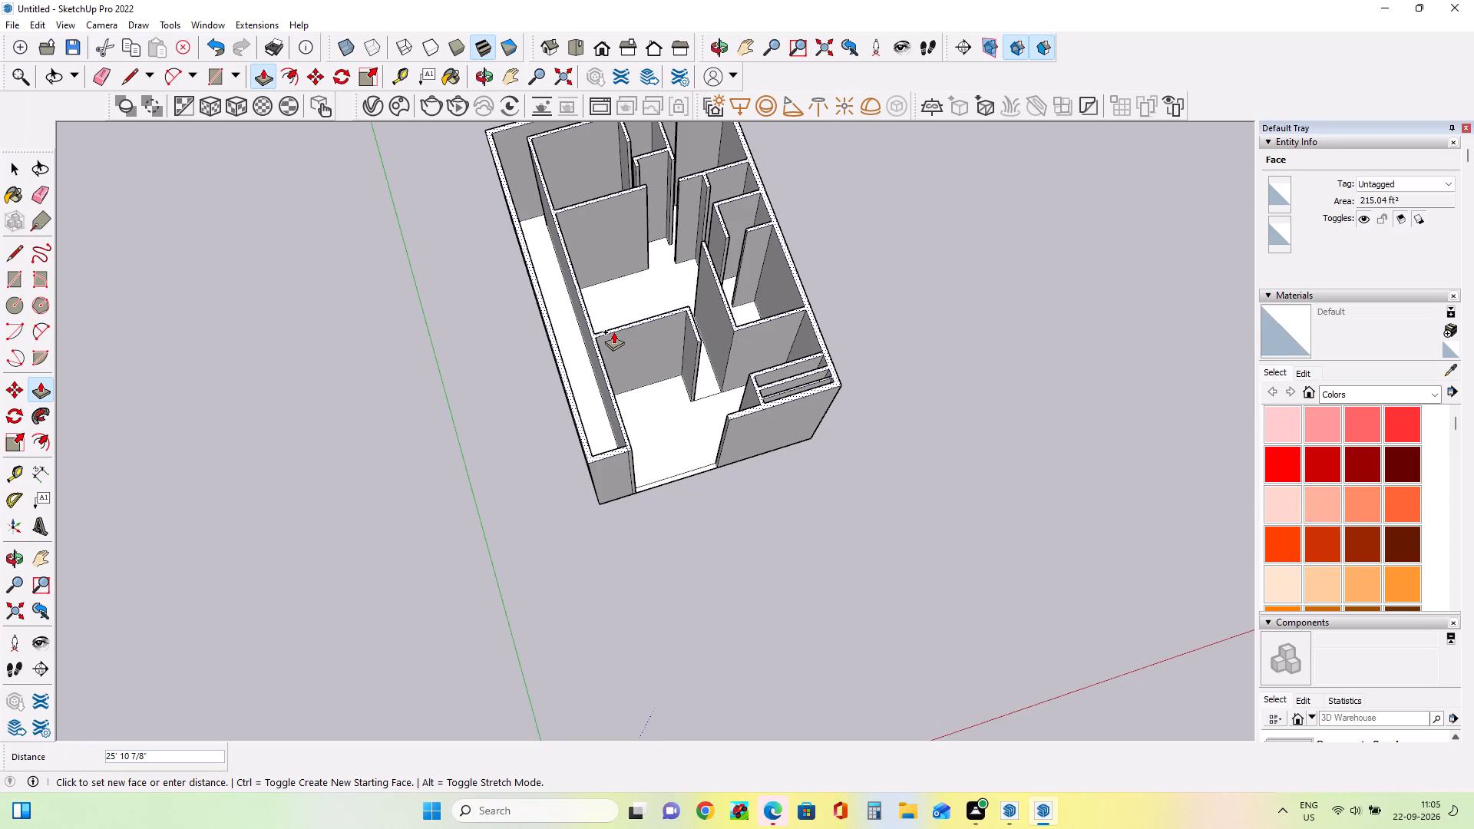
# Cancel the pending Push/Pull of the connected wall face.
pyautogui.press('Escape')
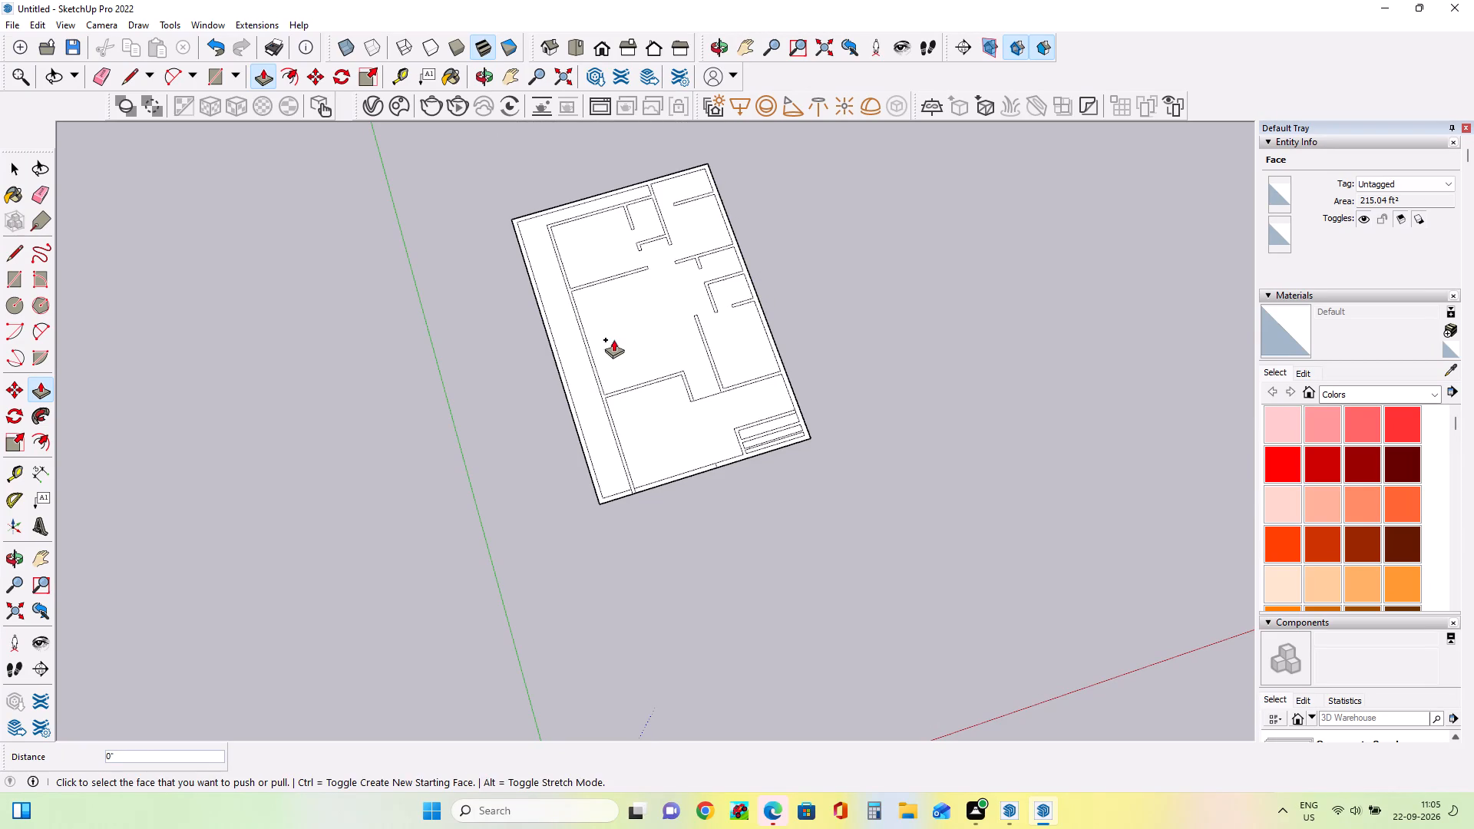
# Draw a 9" line across the bottom outer wall from the left strip's bottom-left inner corner, and a 6" line across the long inner wall's lower end.
pyautogui.scroll(10, 641, 518)
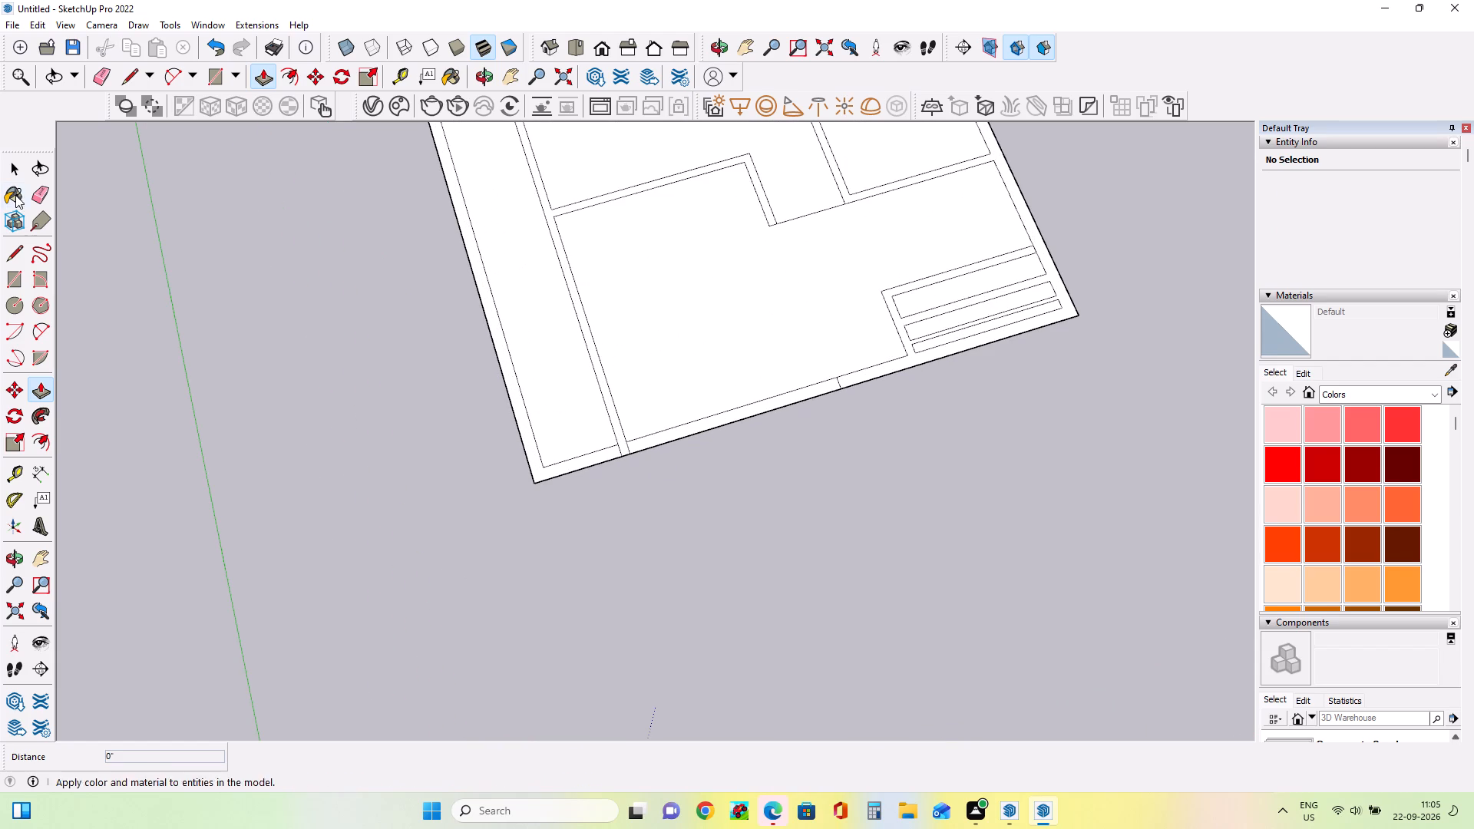
pyautogui.click(16, 250)
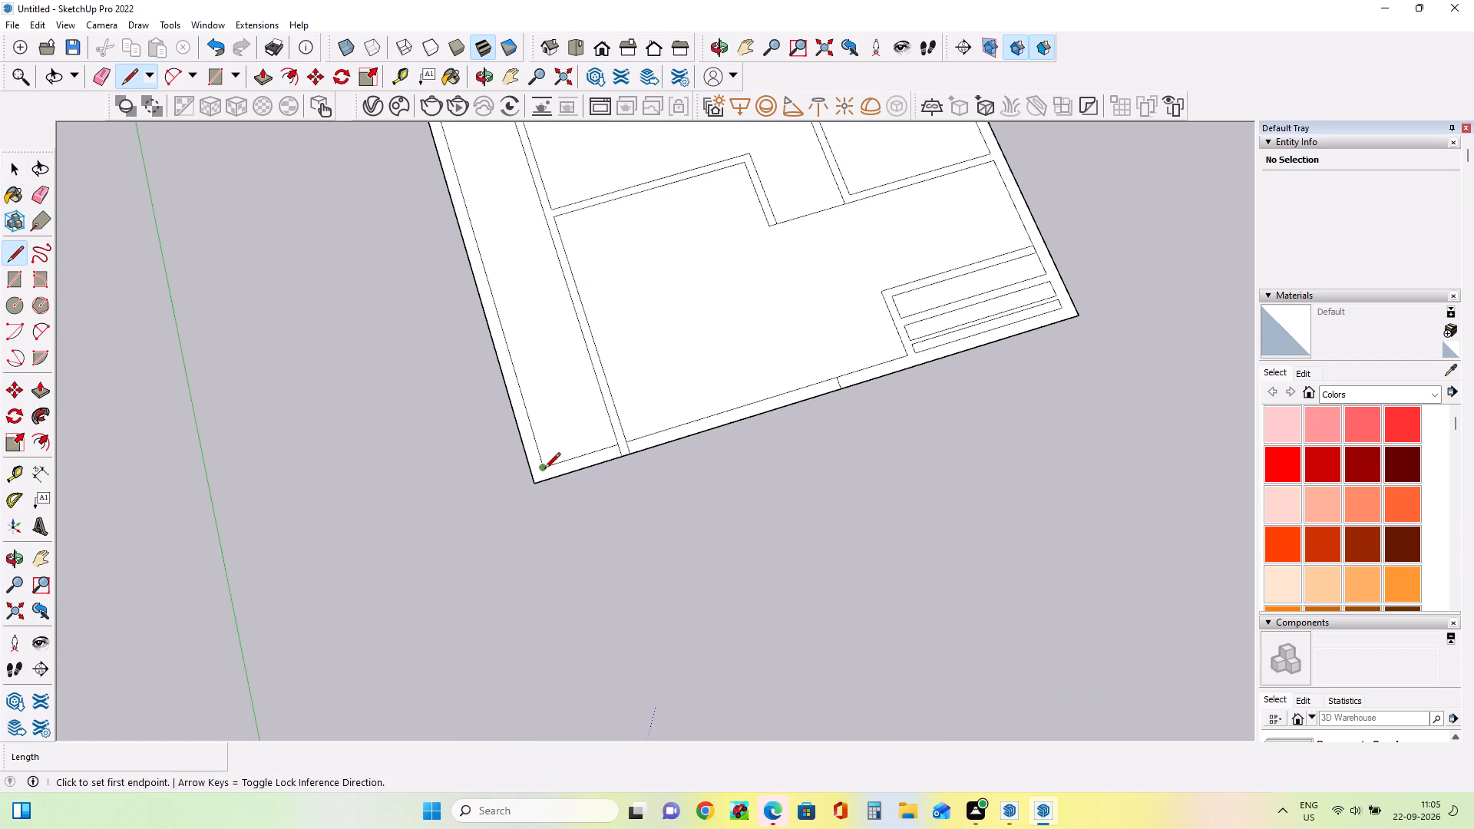
pyautogui.click(544, 470)
pyautogui.click(546, 482)
pyautogui.click(615, 449)
pyautogui.click(629, 441)
# Erase the two short lines crossing the bottom outer wall below the lower end of the long inner wall.
pyautogui.click(43, 197)
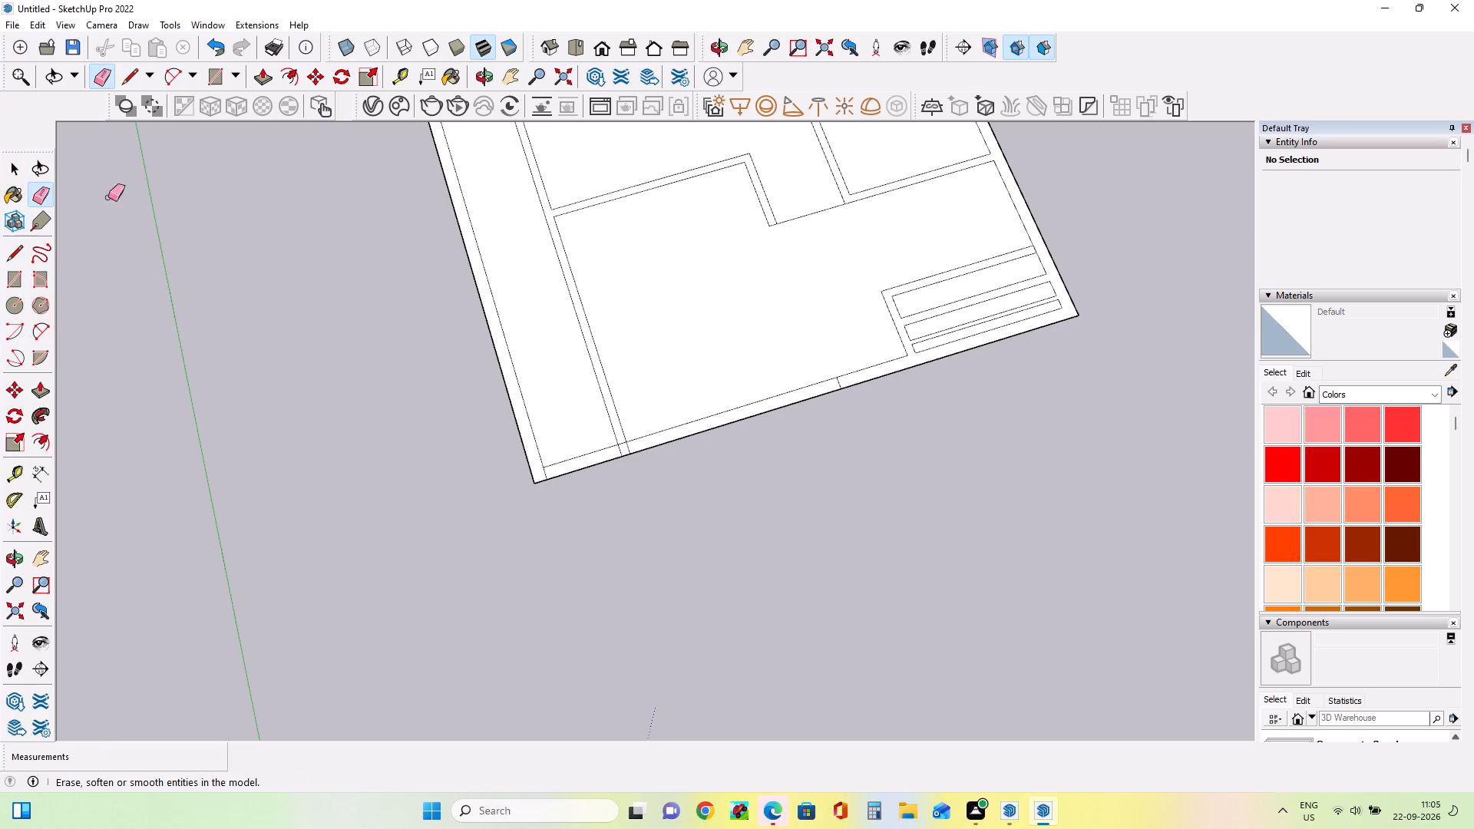
pyautogui.scroll(4, 642, 457)
pyautogui.click(610, 445)
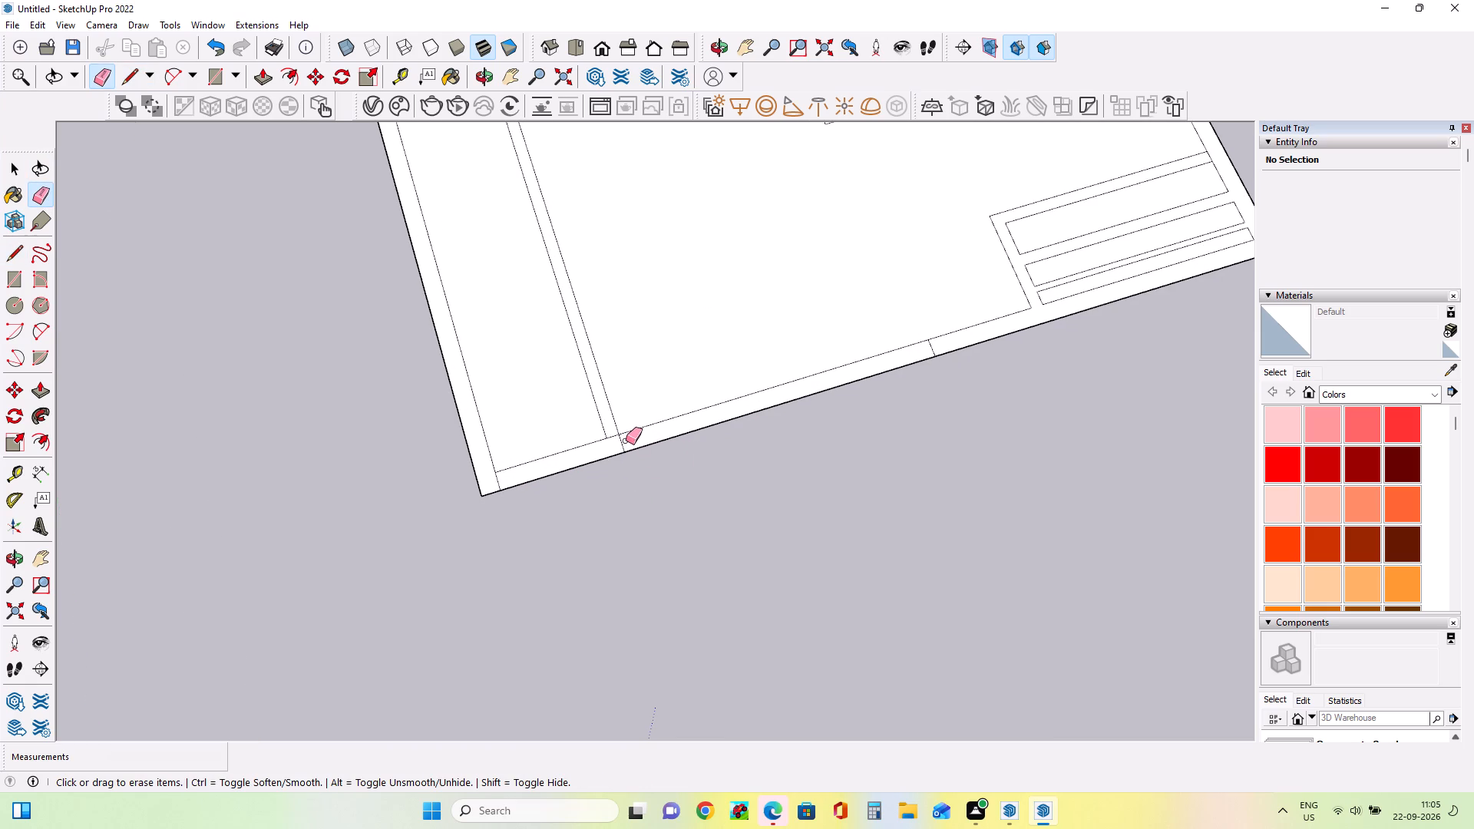
pyautogui.click(622, 445)
pyautogui.scroll(-2, 652, 461)
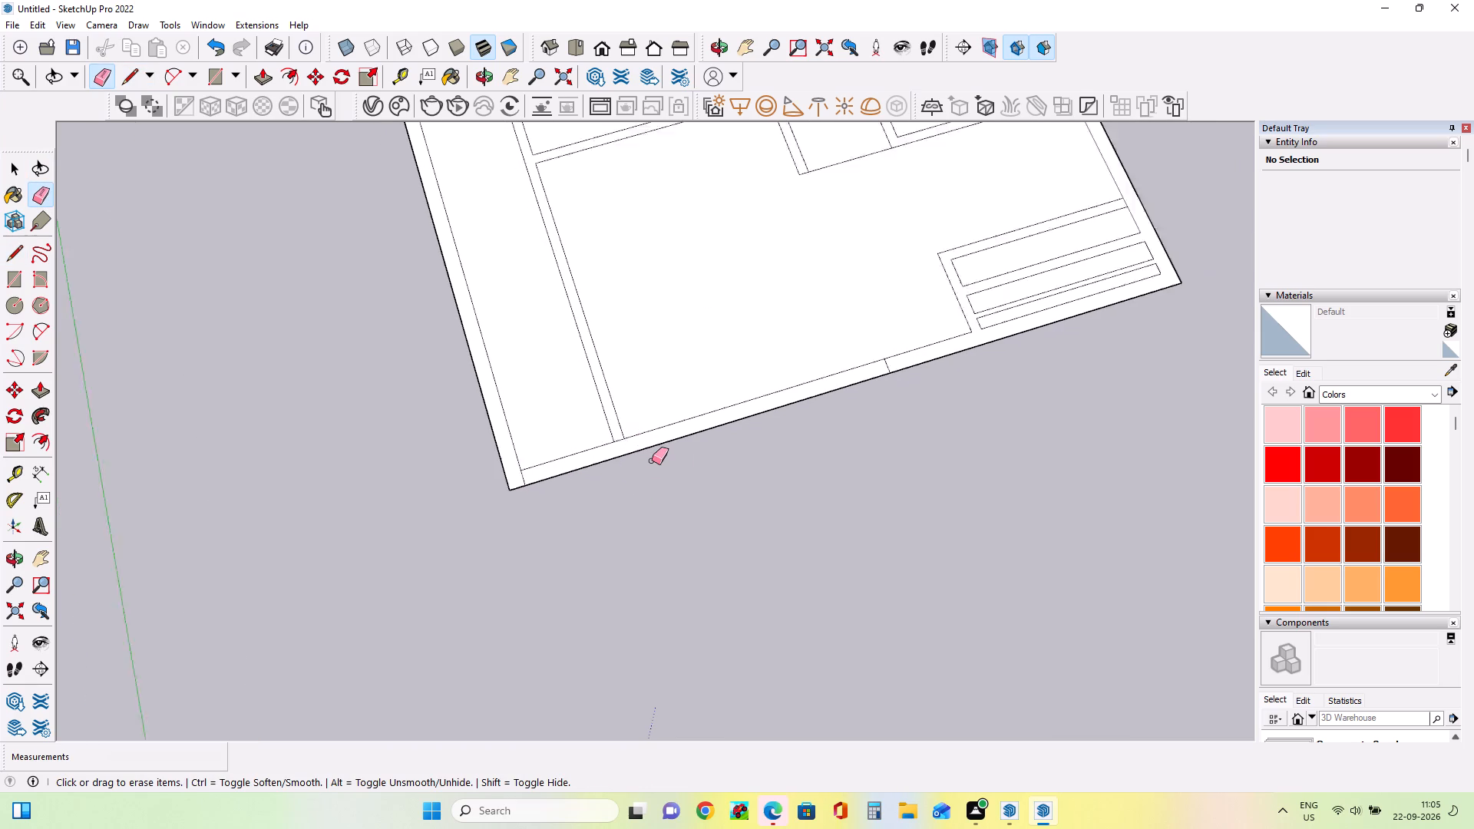
pyautogui.scroll(-4, 652, 461)
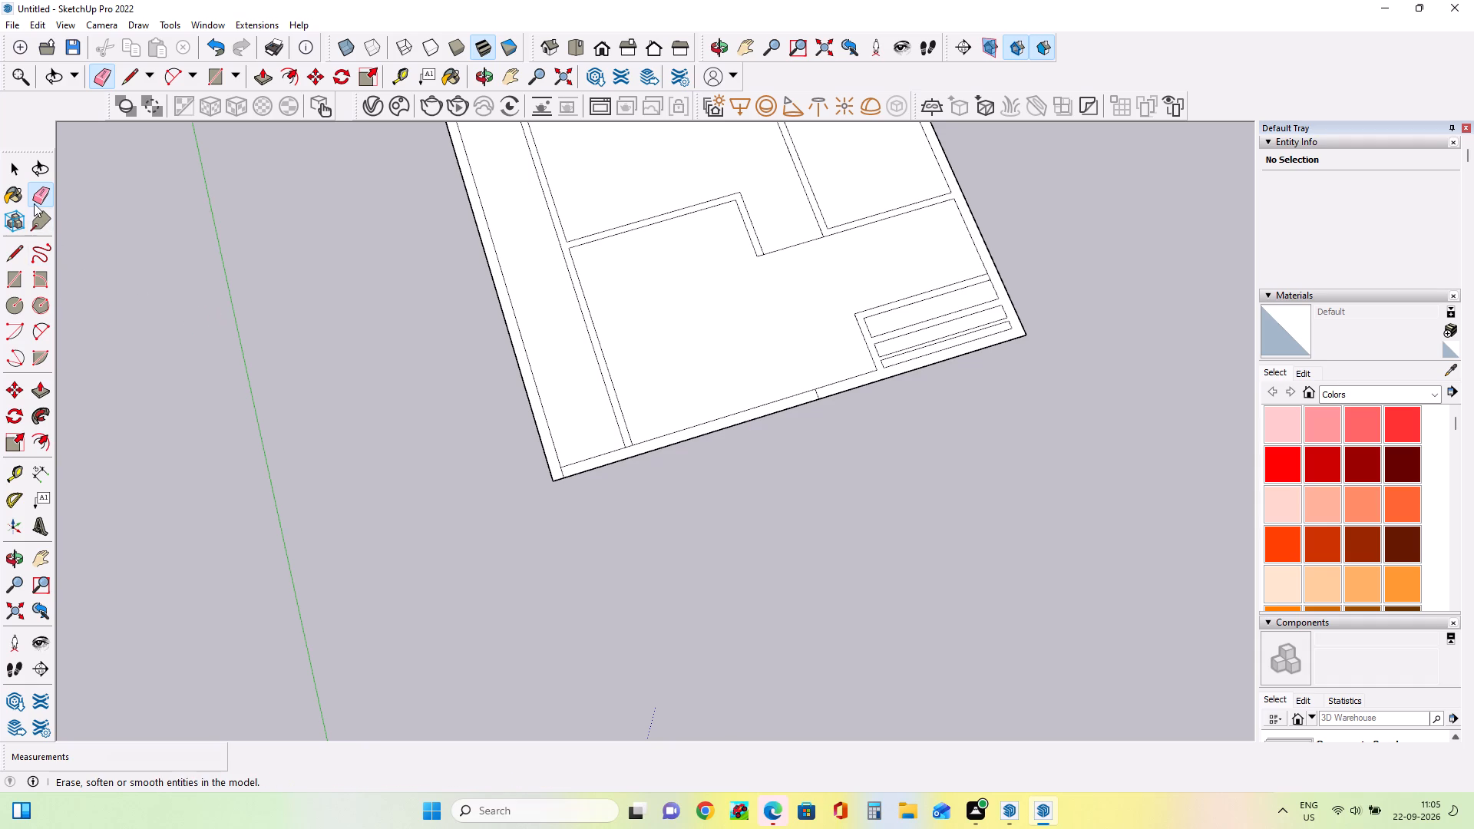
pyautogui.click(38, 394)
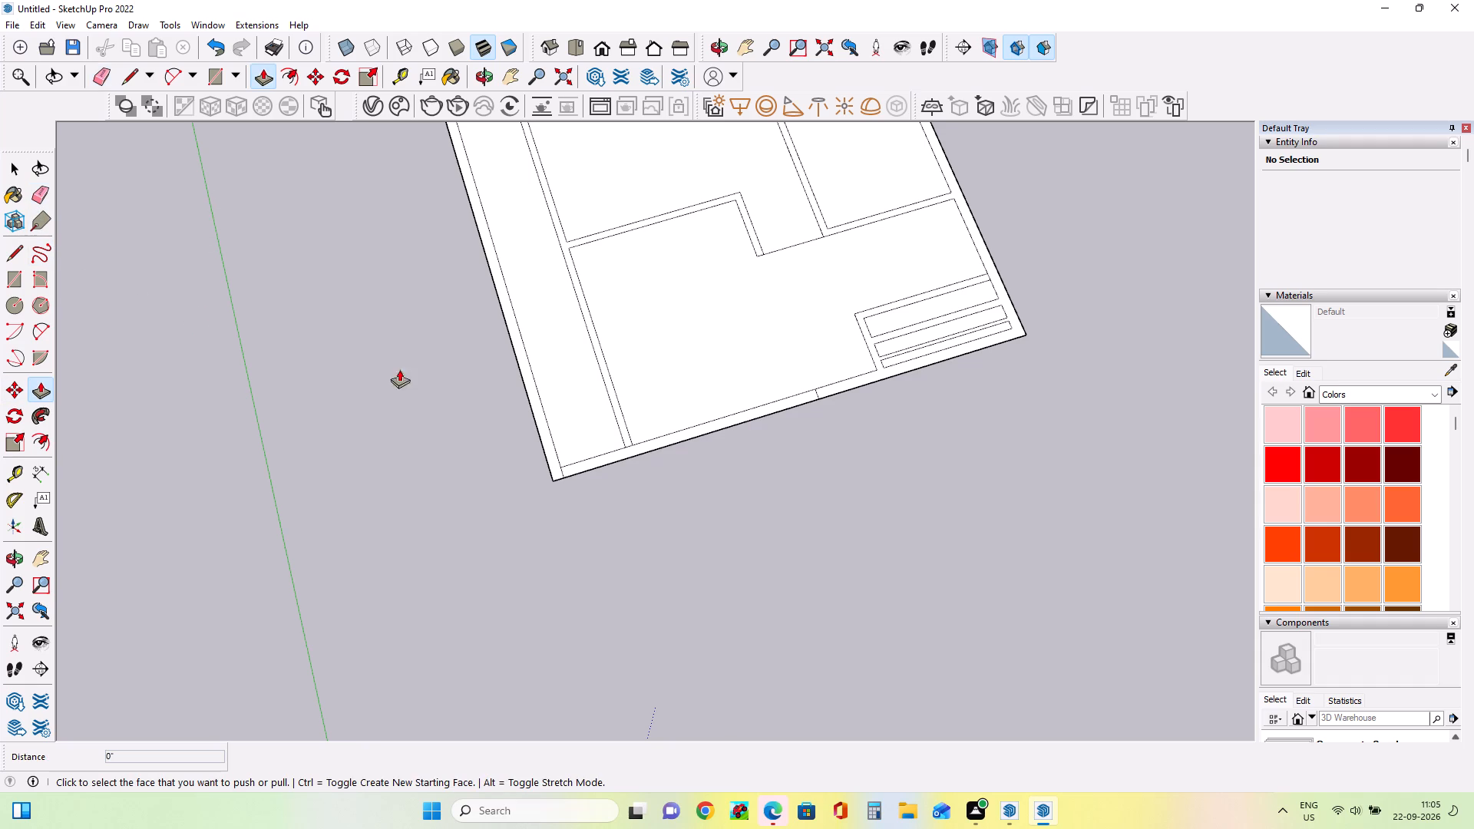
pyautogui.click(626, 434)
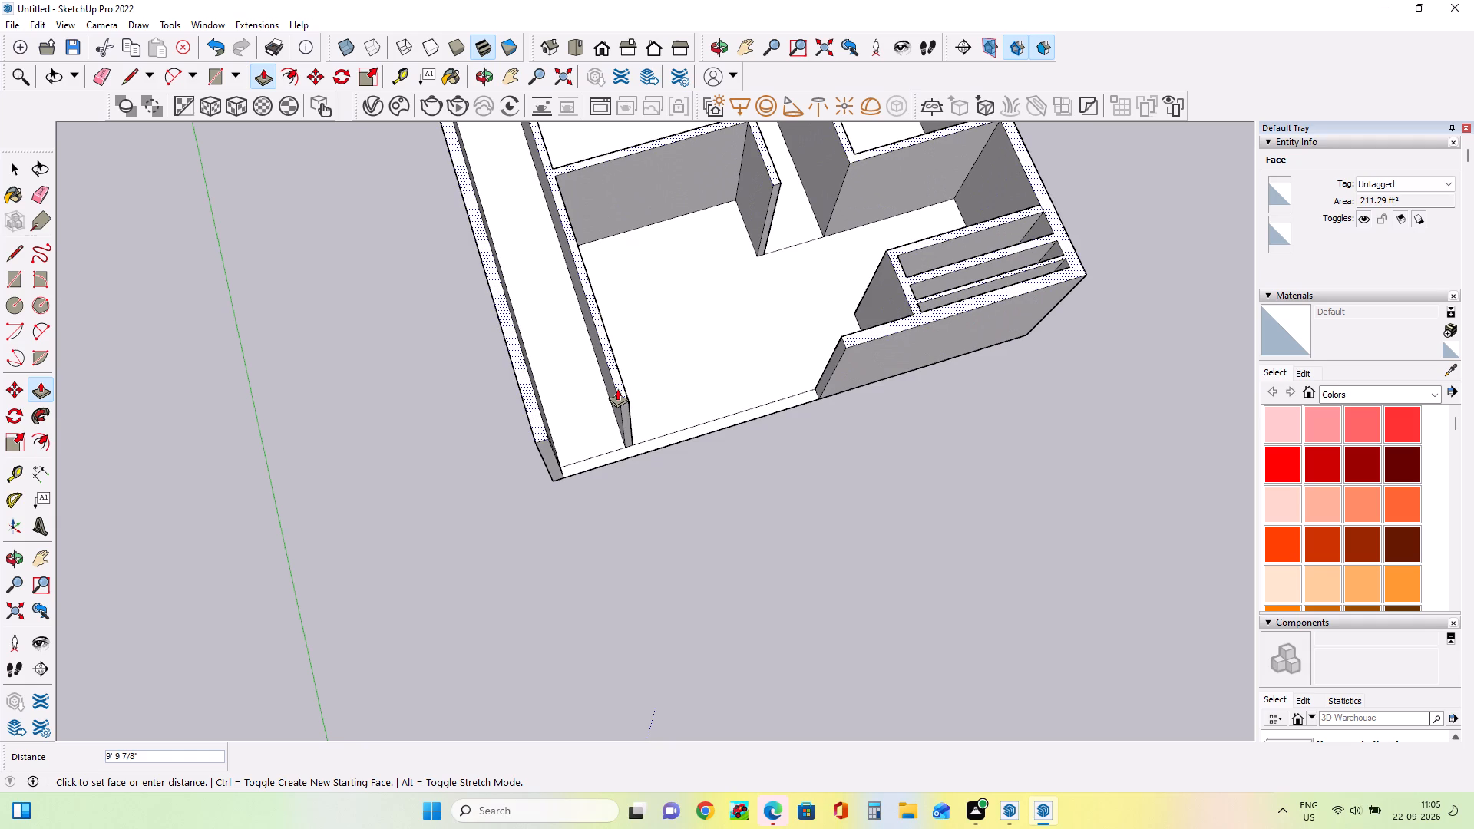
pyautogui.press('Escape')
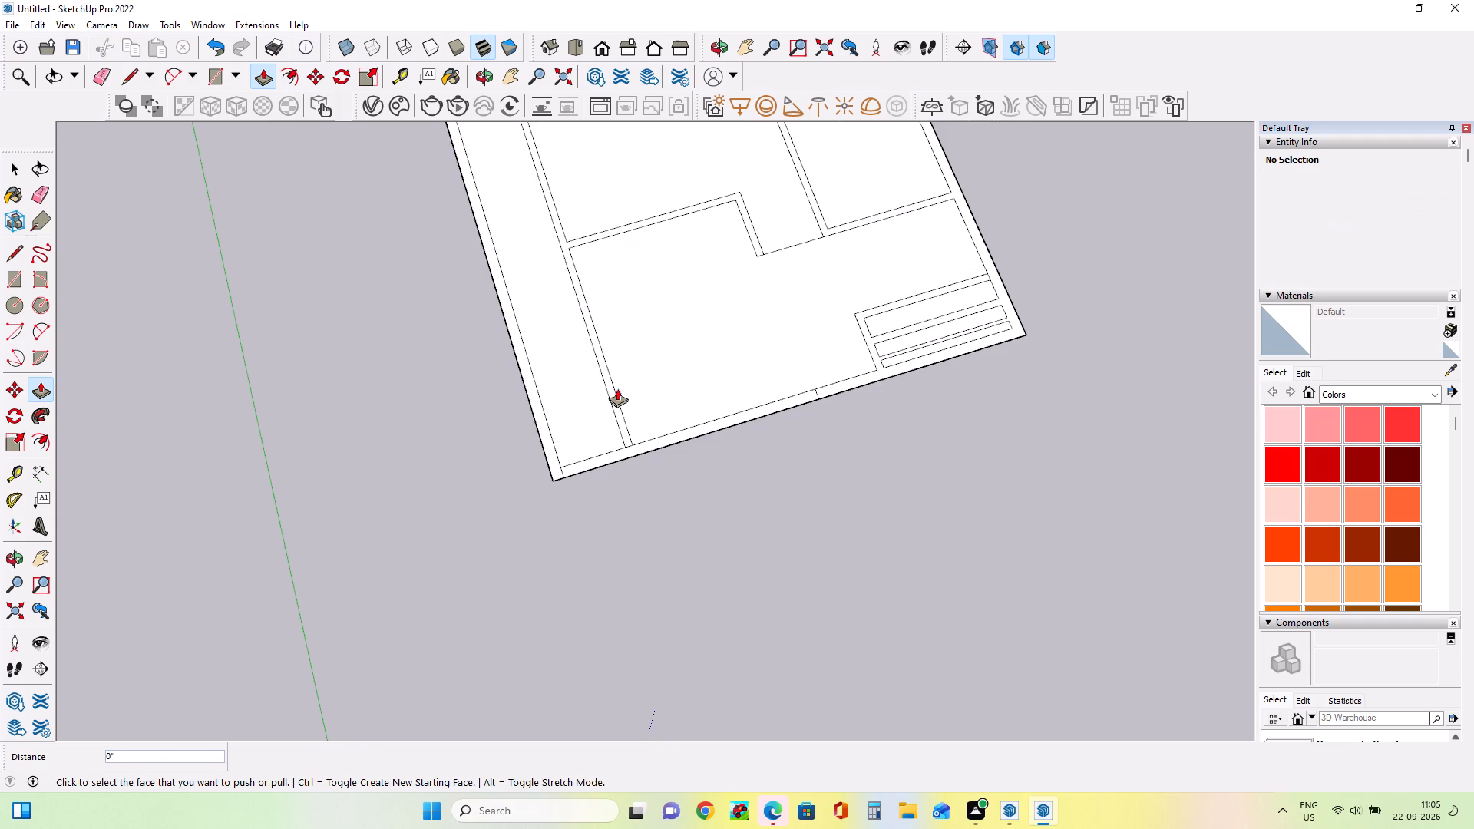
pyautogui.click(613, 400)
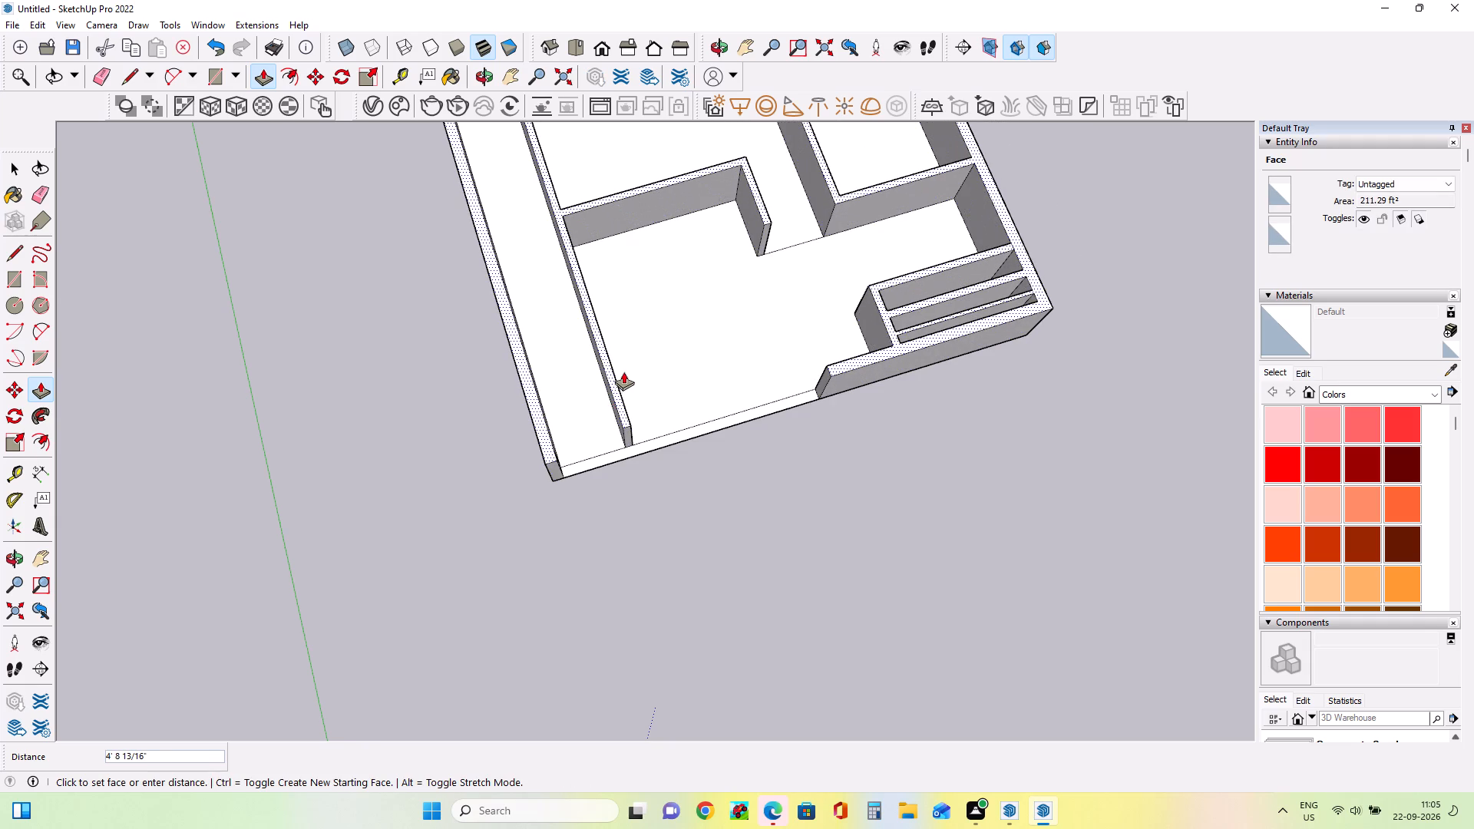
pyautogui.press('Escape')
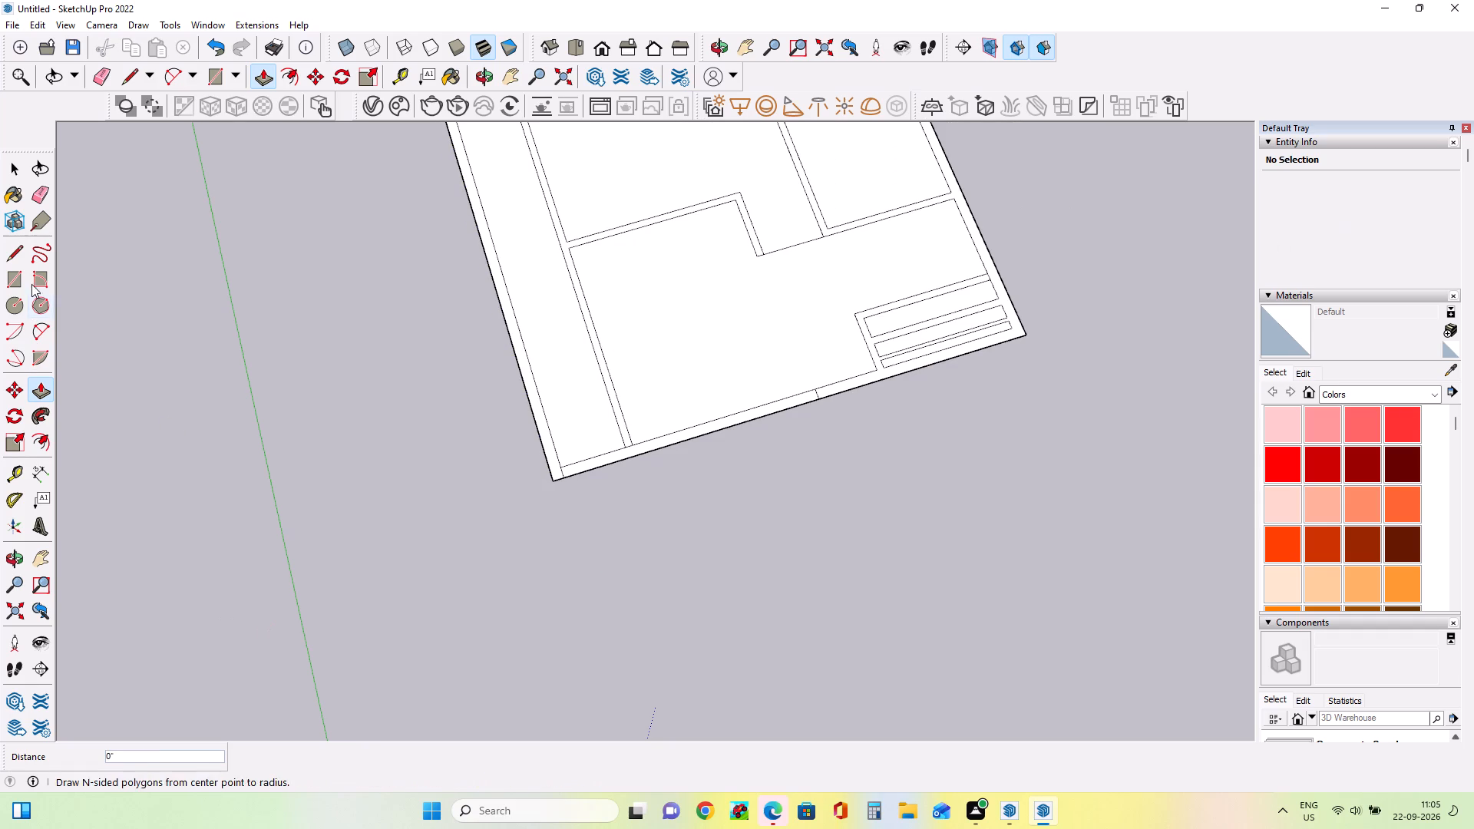
# Draw a 9" line across the left outer wall, from the left strip's bottom-left inner corner to the outer edge.
pyautogui.click(45, 198)
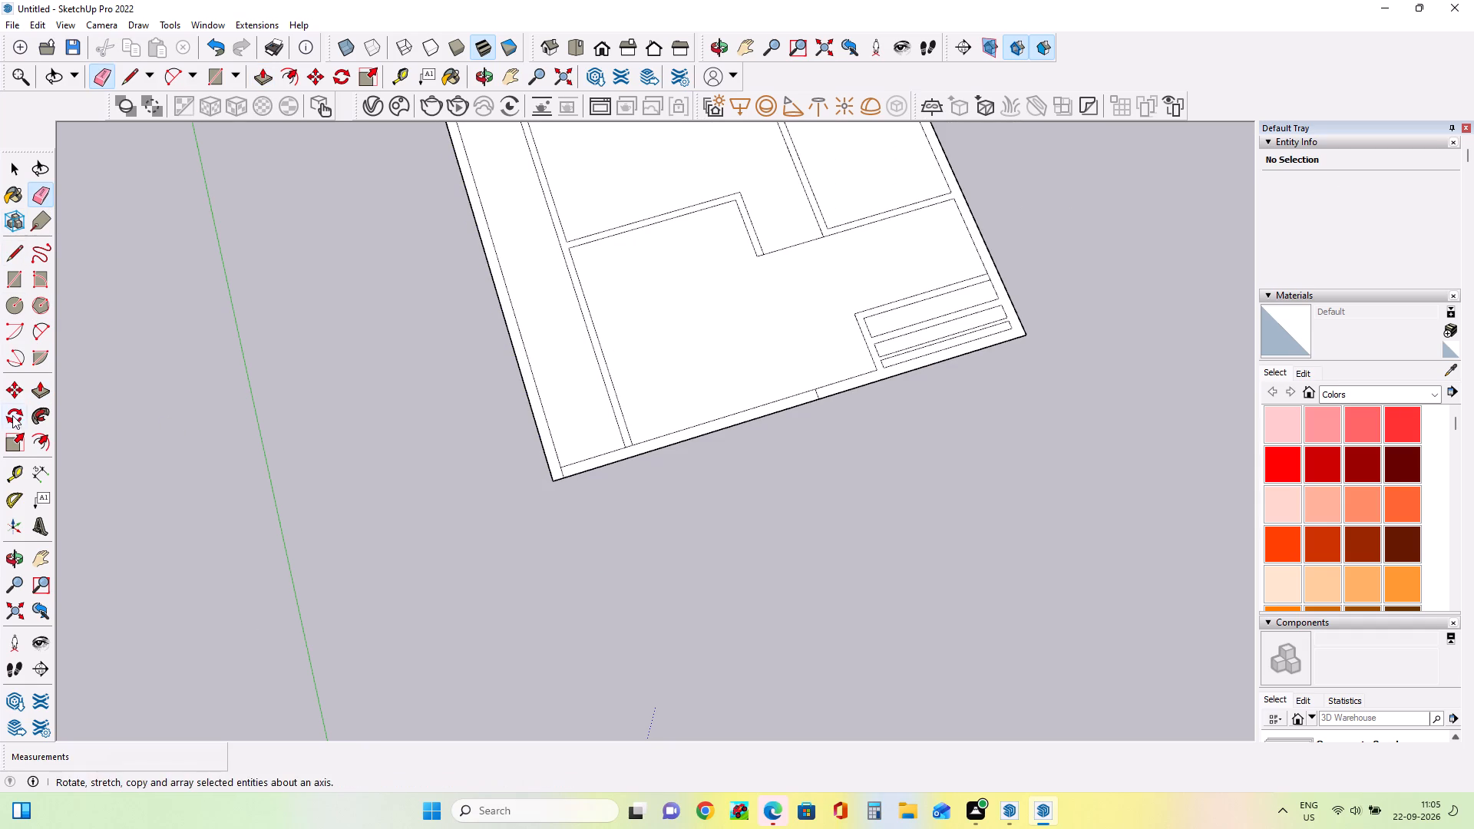
pyautogui.click(18, 257)
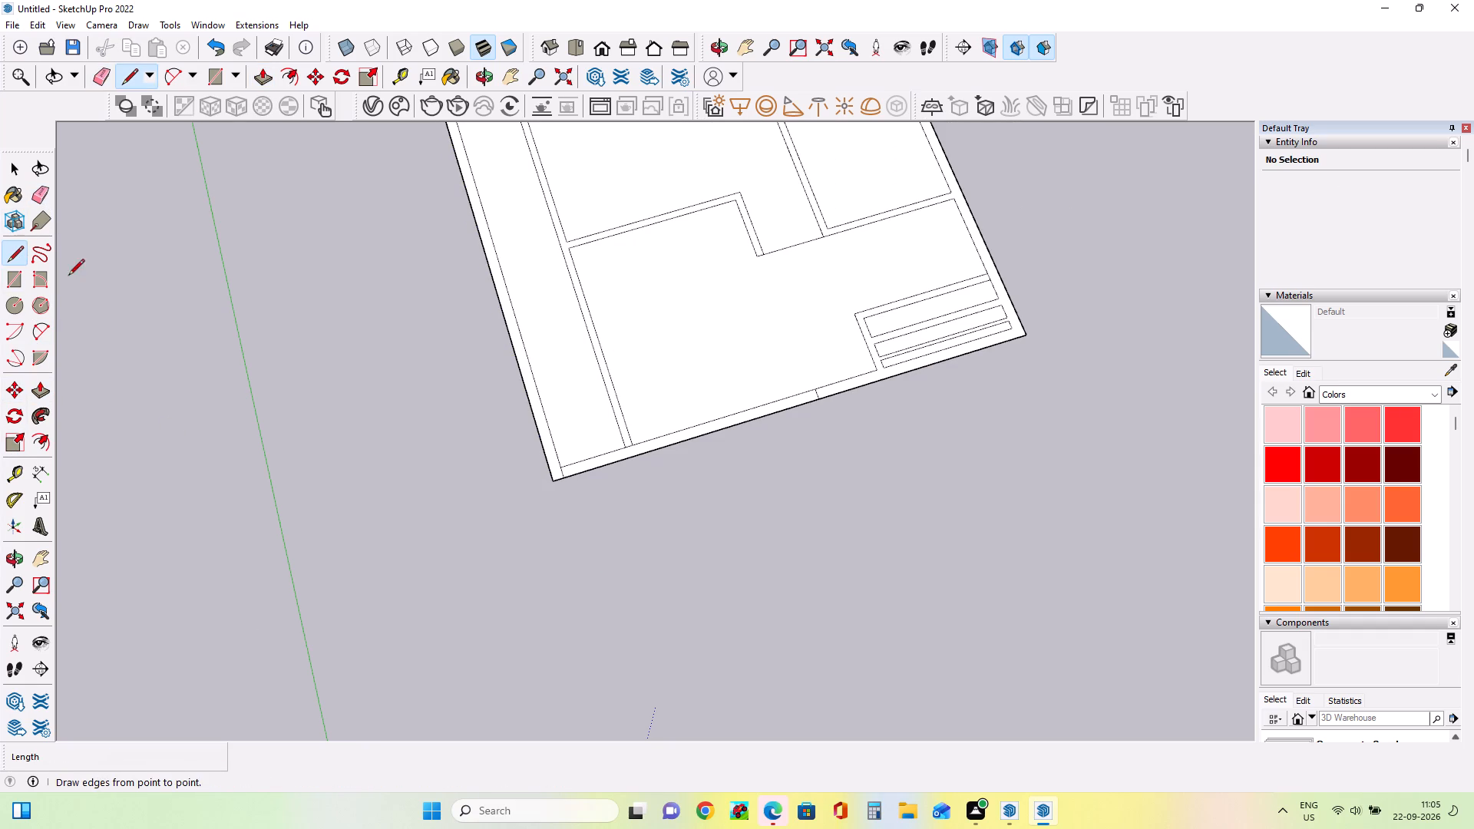
pyautogui.click(560, 466)
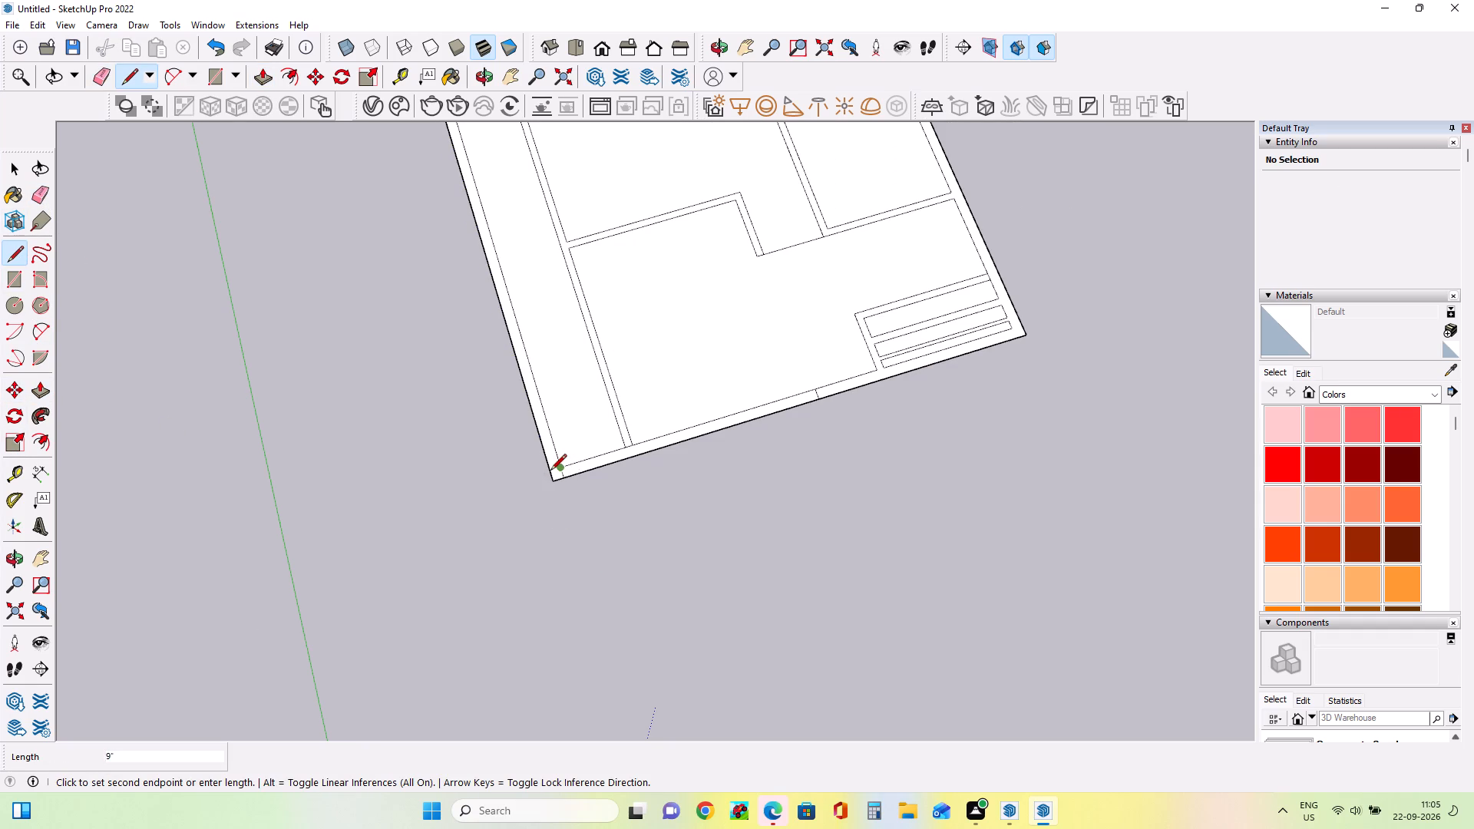
pyautogui.click(550, 472)
pyautogui.press('space')
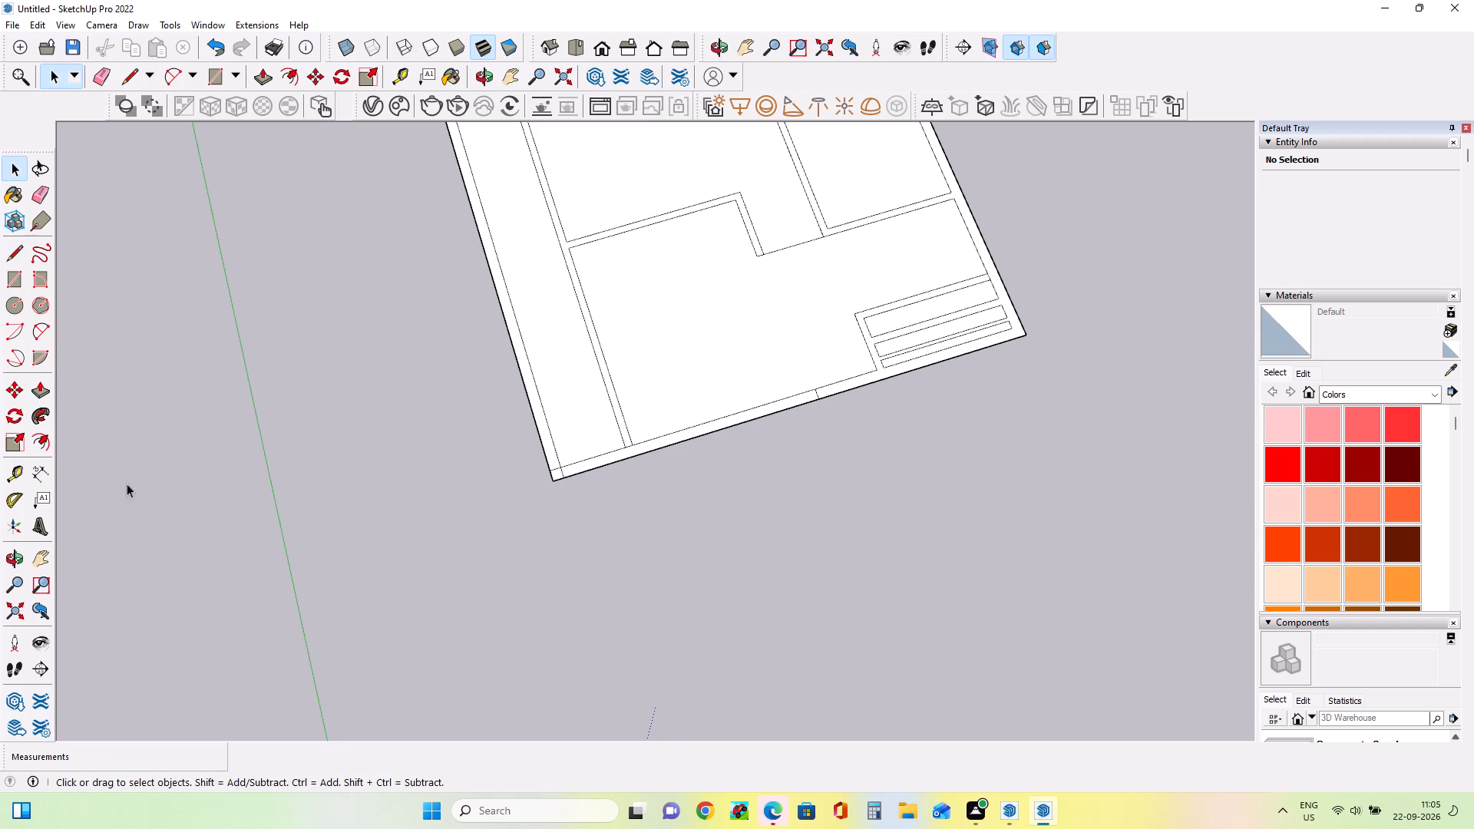
# Push/Pull the connected inner and outer wall face up 9'.
pyautogui.click(41, 387)
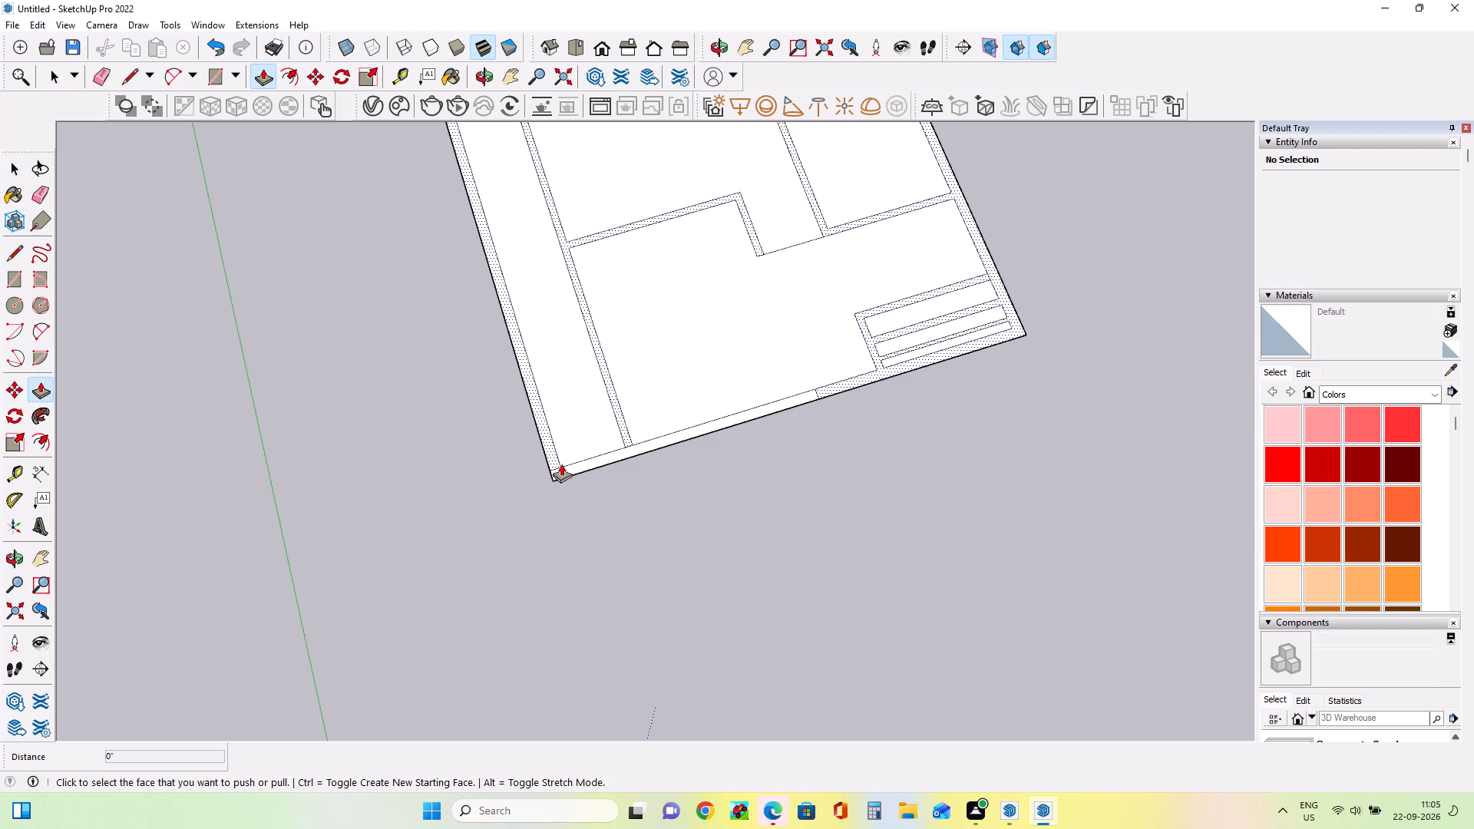
pyautogui.click(625, 434)
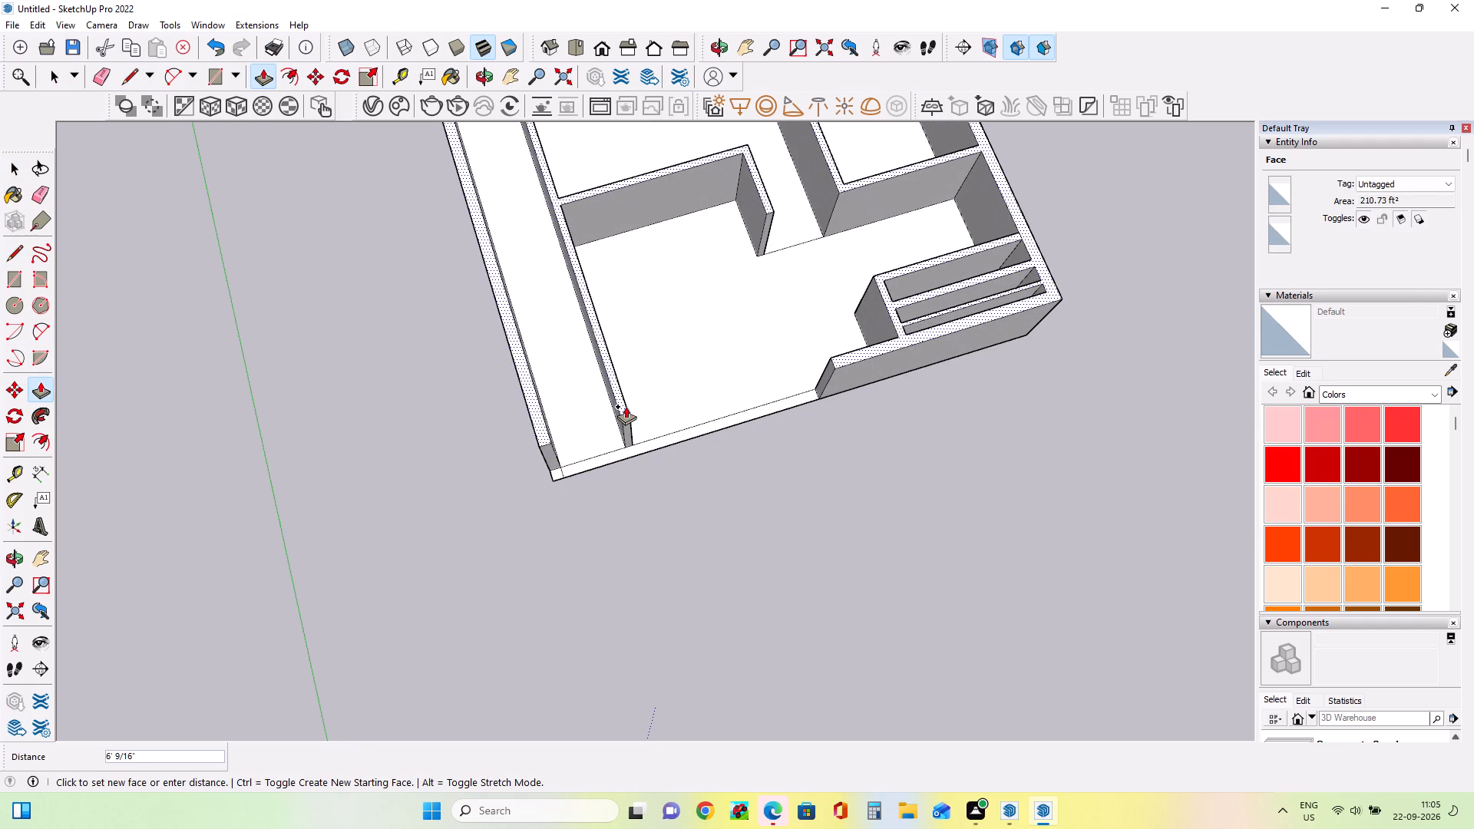
pyautogui.write("9'")
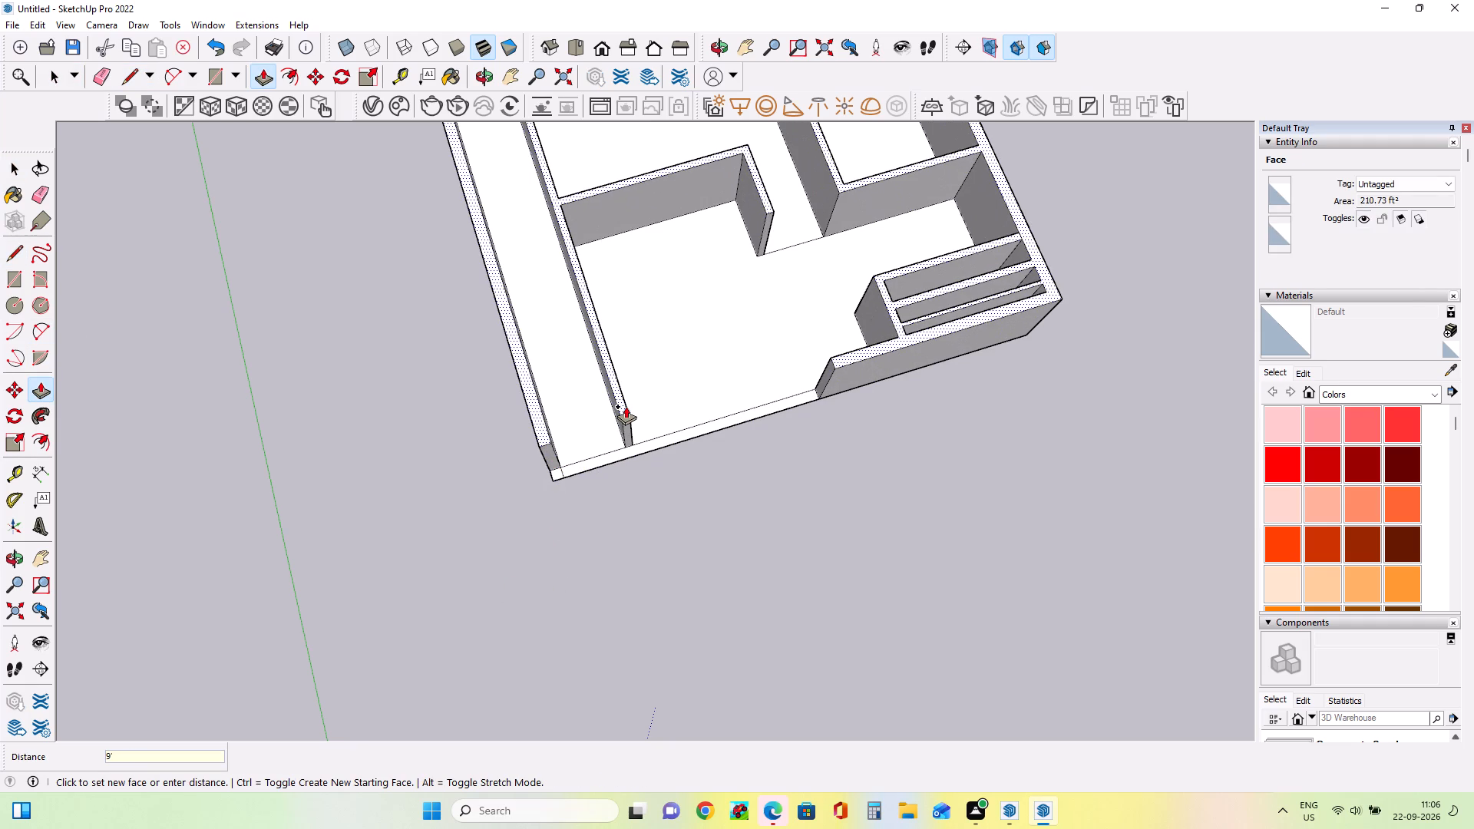
pyautogui.press('Return')
# Examine the raised walls from several angles, including the narrow parallel walls in the house's lower-right corner.
pyautogui.scroll(-3, 608, 497)
pyautogui.moveTo(630, 484); pyautogui.dragTo(796, 367, button='middle')
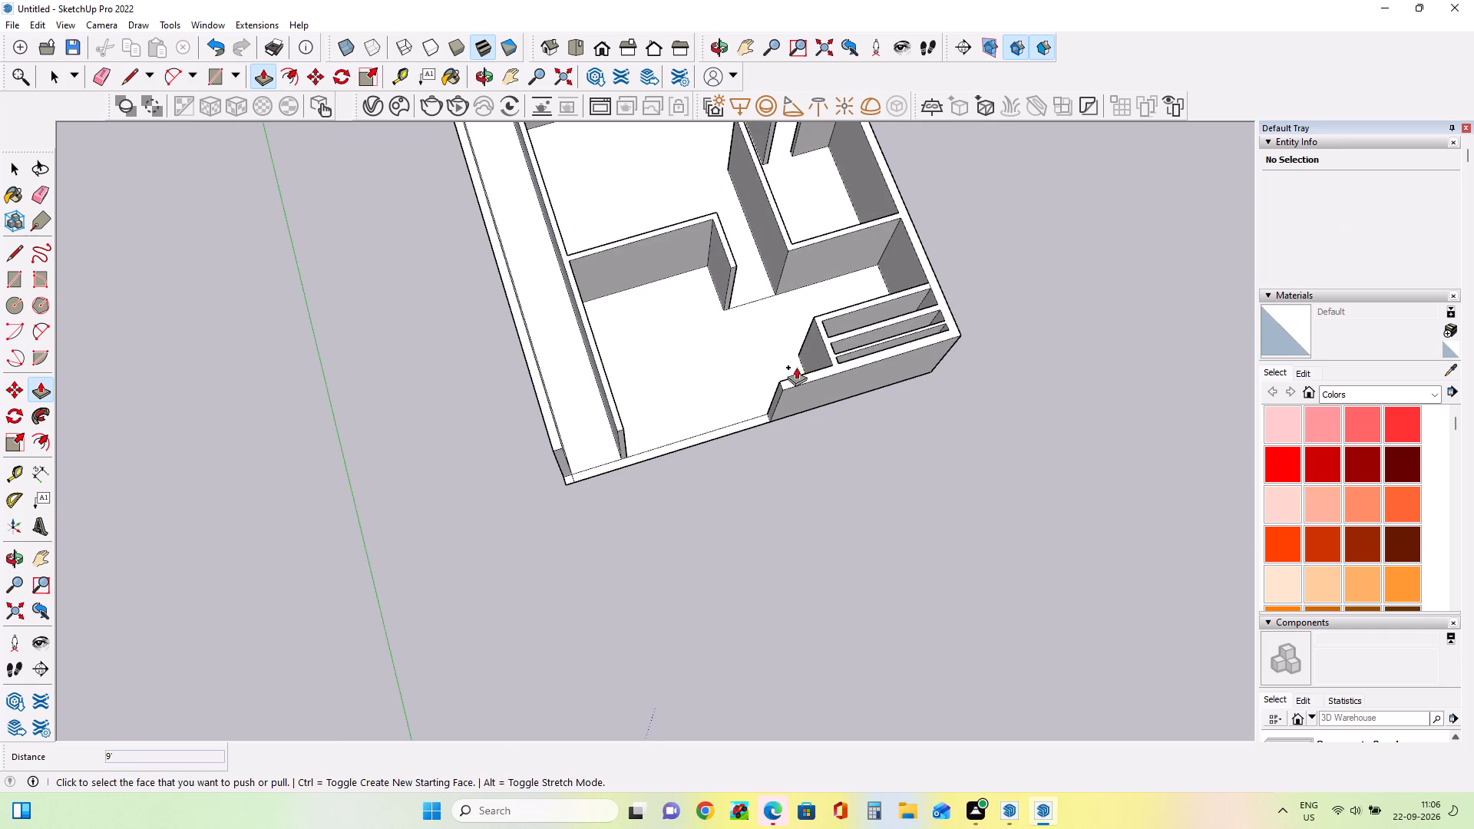
pyautogui.moveTo(796, 367); pyautogui.dragTo(861, 288, button='middle')
pyautogui.moveTo(667, 292); pyautogui.dragTo(418, 345, button='middle')
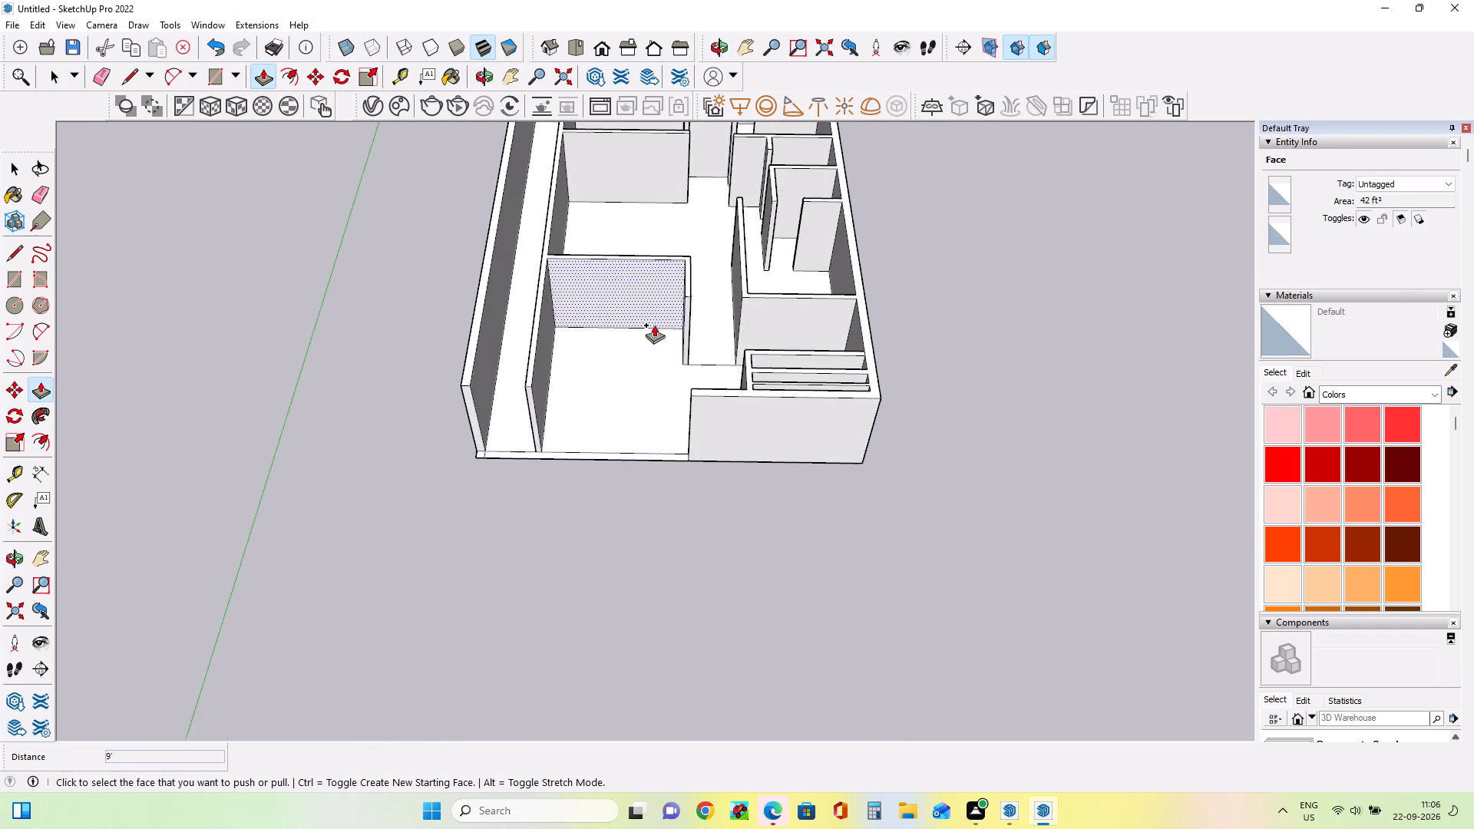
pyautogui.scroll(-3, 654, 325)
pyautogui.moveTo(654, 358); pyautogui.dragTo(895, 297, button='middle')
pyautogui.scroll(3, 671, 335)
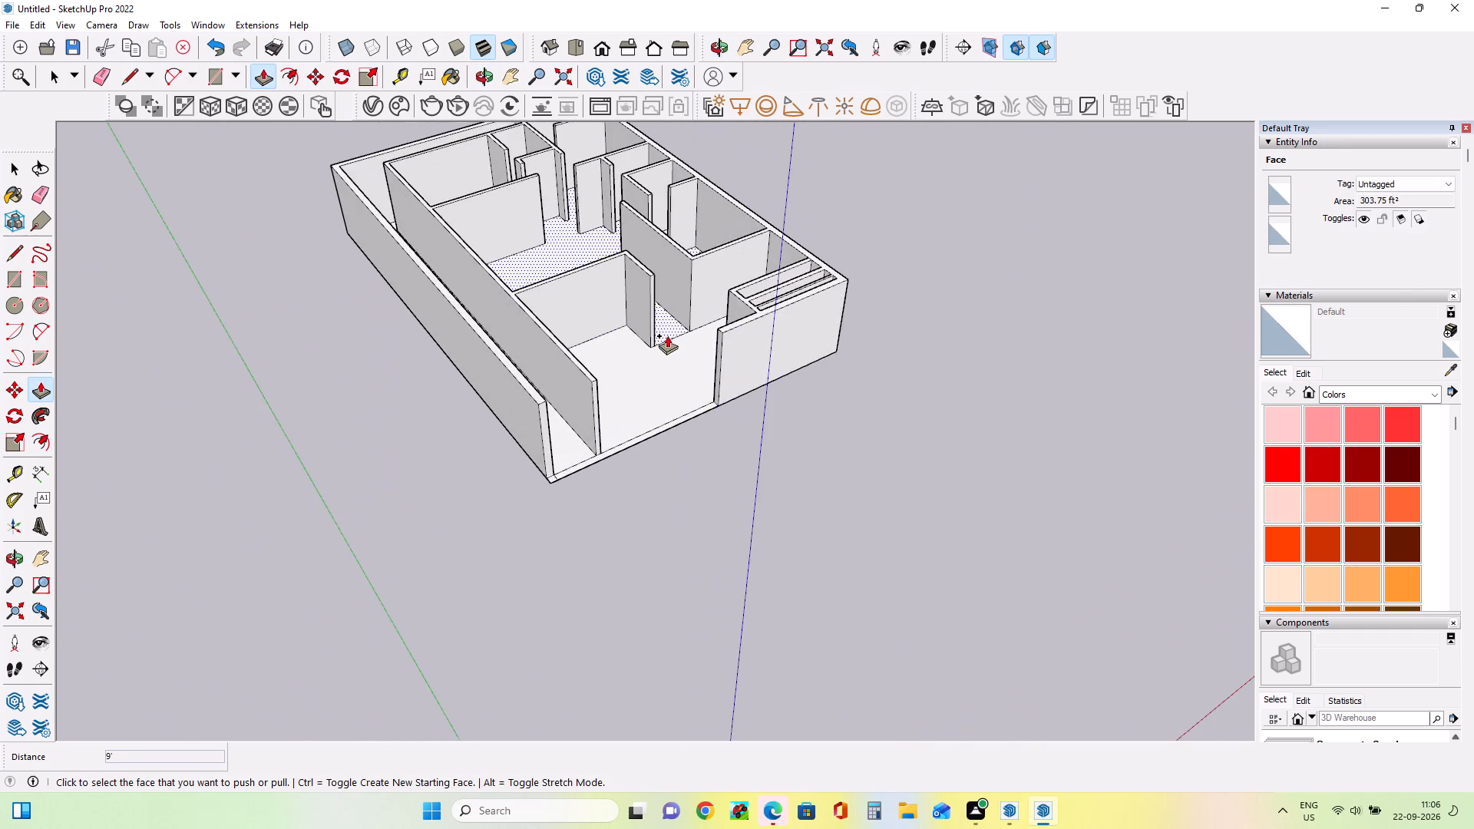
pyautogui.moveTo(667, 345); pyautogui.dragTo(653, 535, button='middle')
pyautogui.scroll(-3, 659, 397)
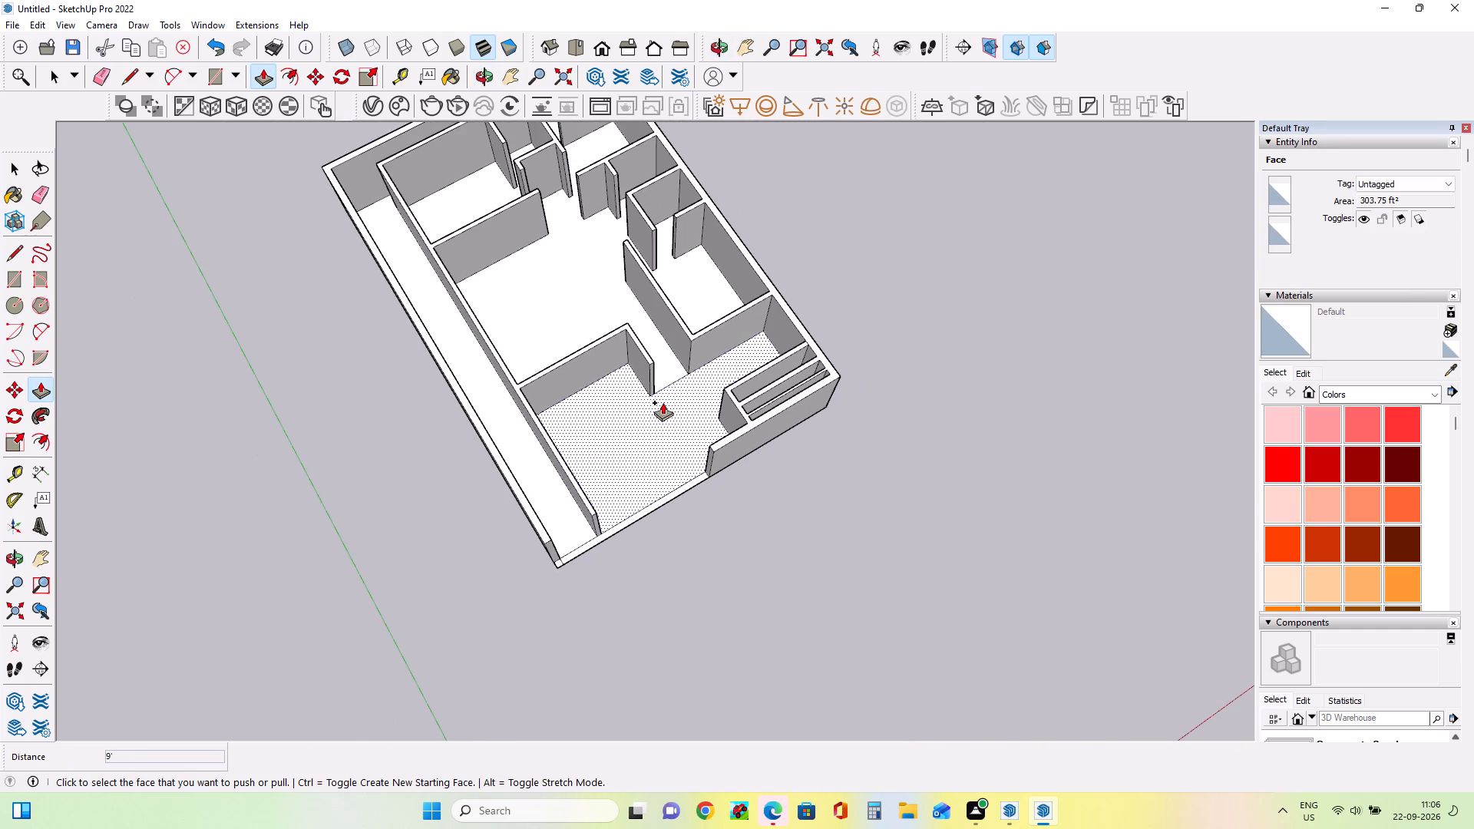
pyautogui.scroll(7, 798, 361)
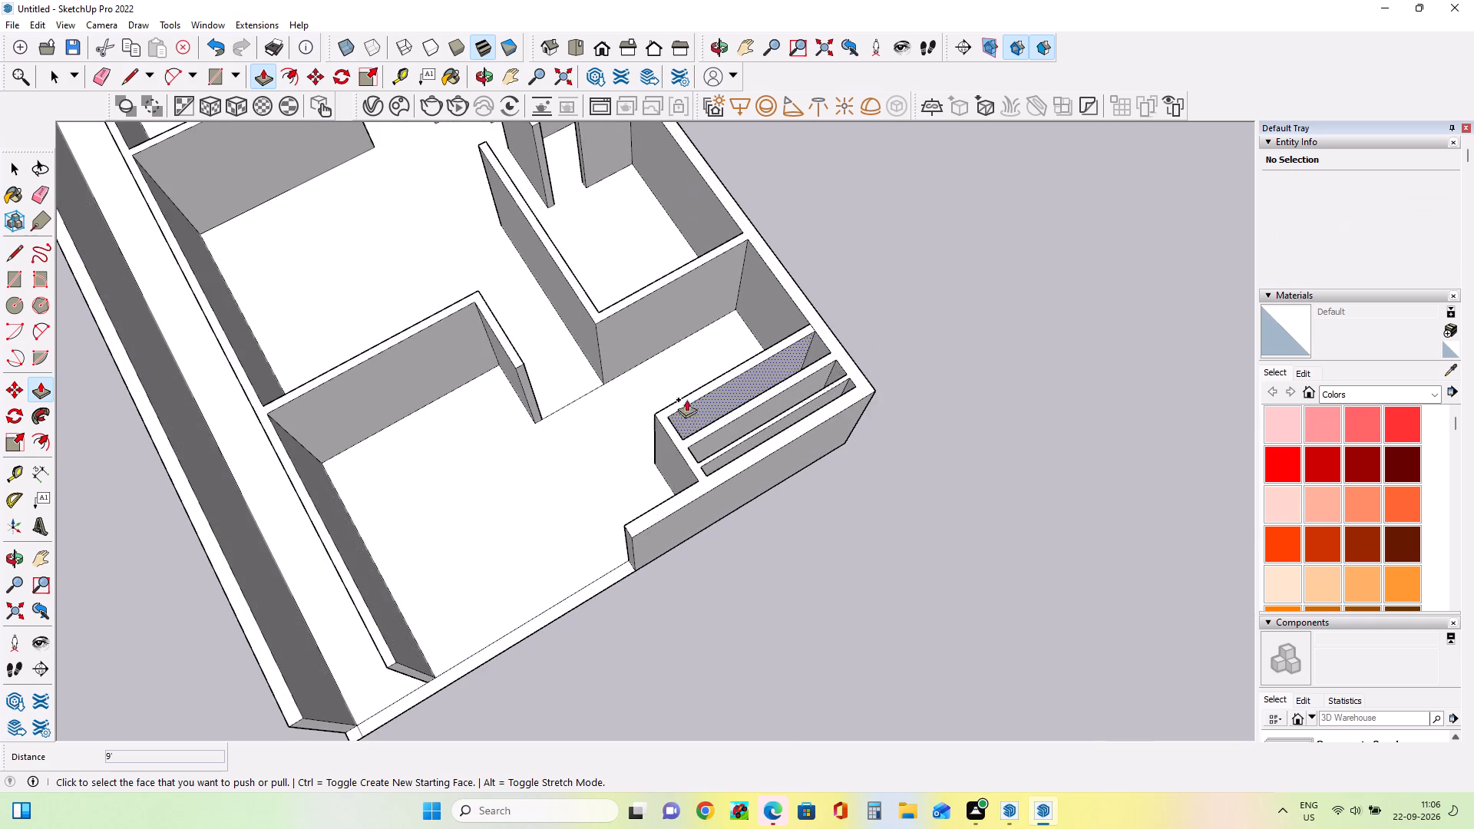
pyautogui.moveTo(540, 455); pyautogui.dragTo(740, 500, button='middle')
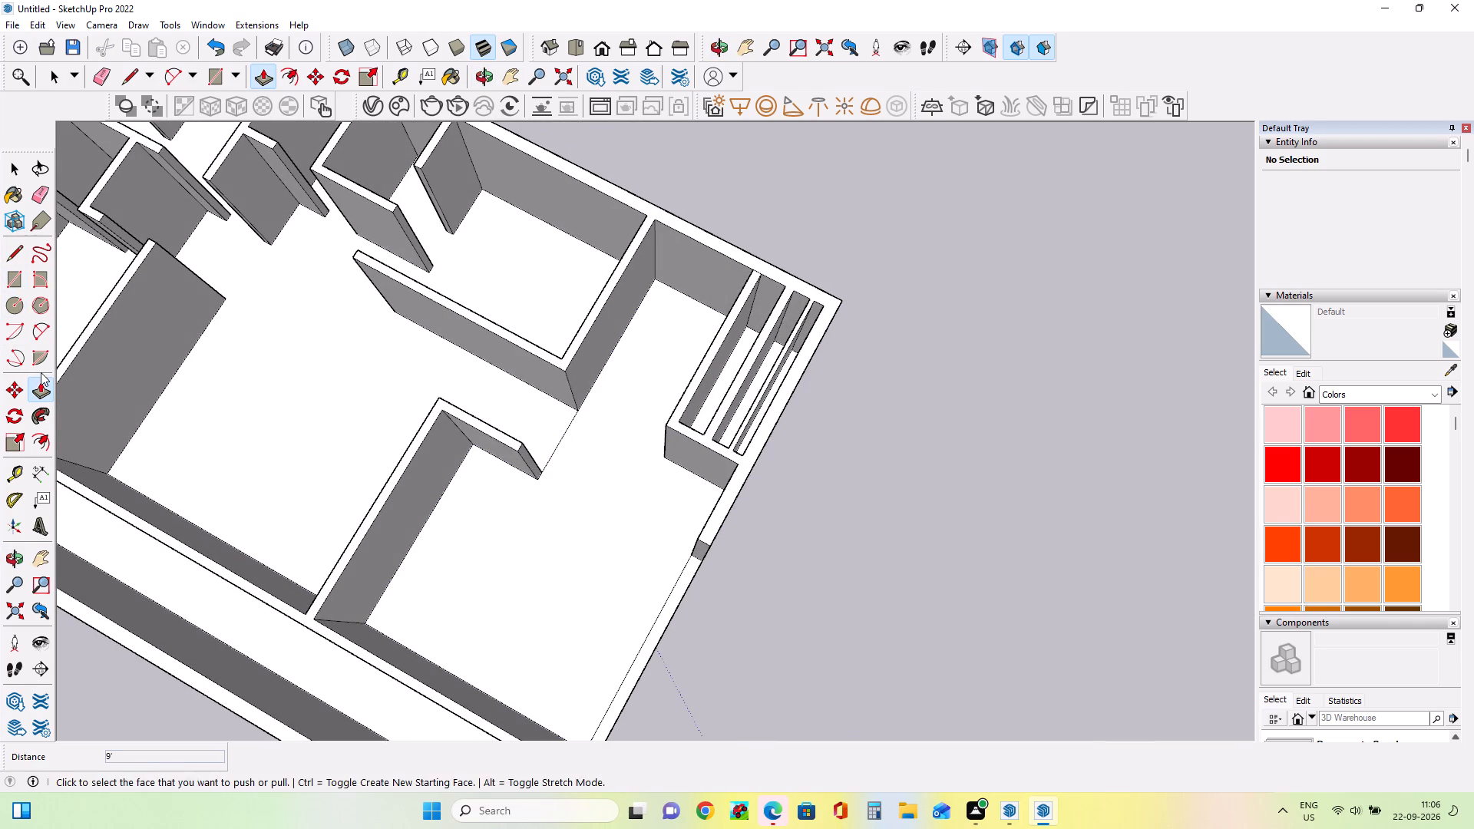
# Draw a 6" line across the top of the wall beside the widest lower-right slot, from its inner corner to the wall's room-side edge.
pyautogui.click(45, 393)
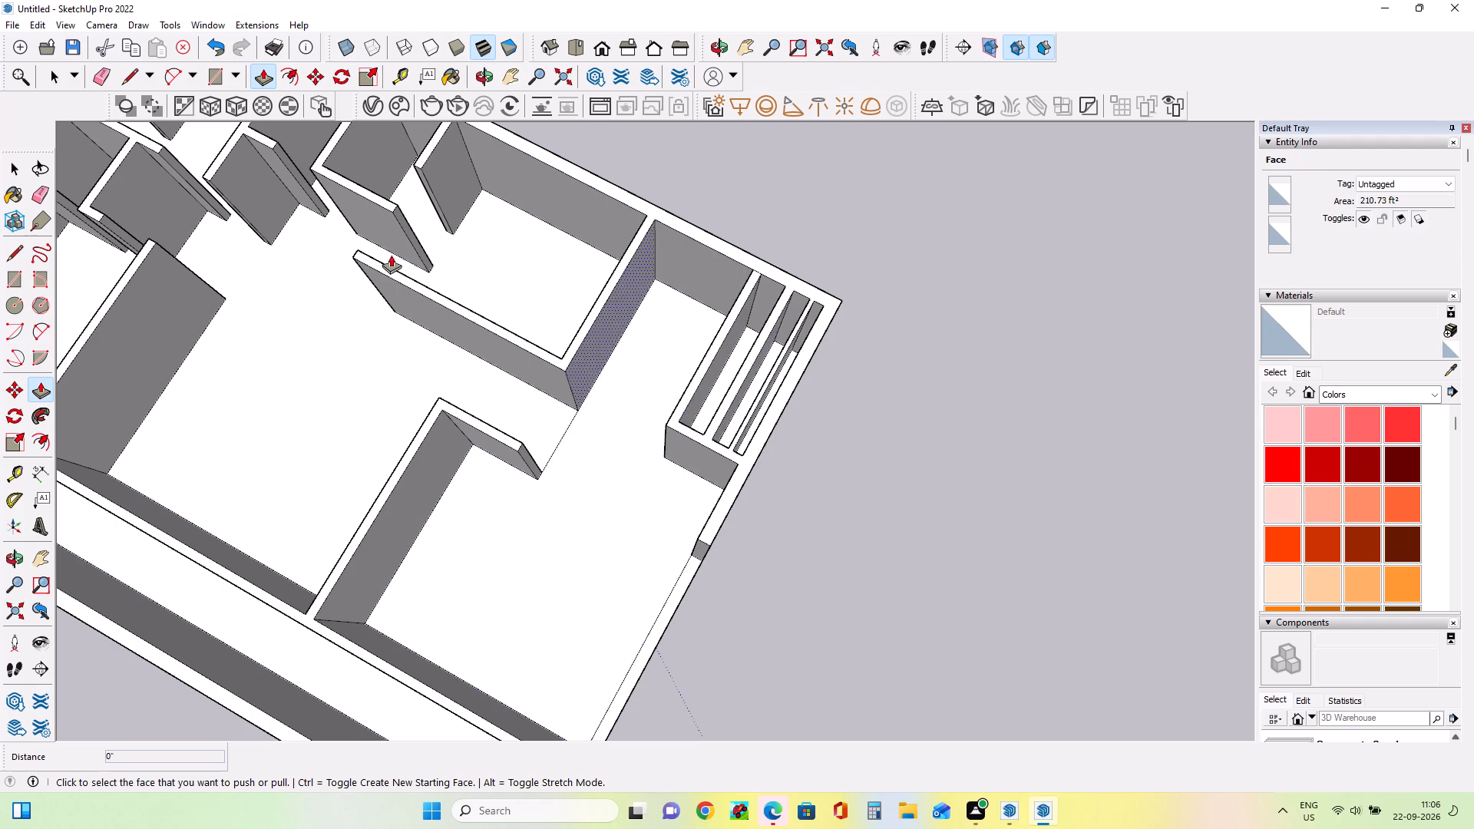
pyautogui.click(16, 253)
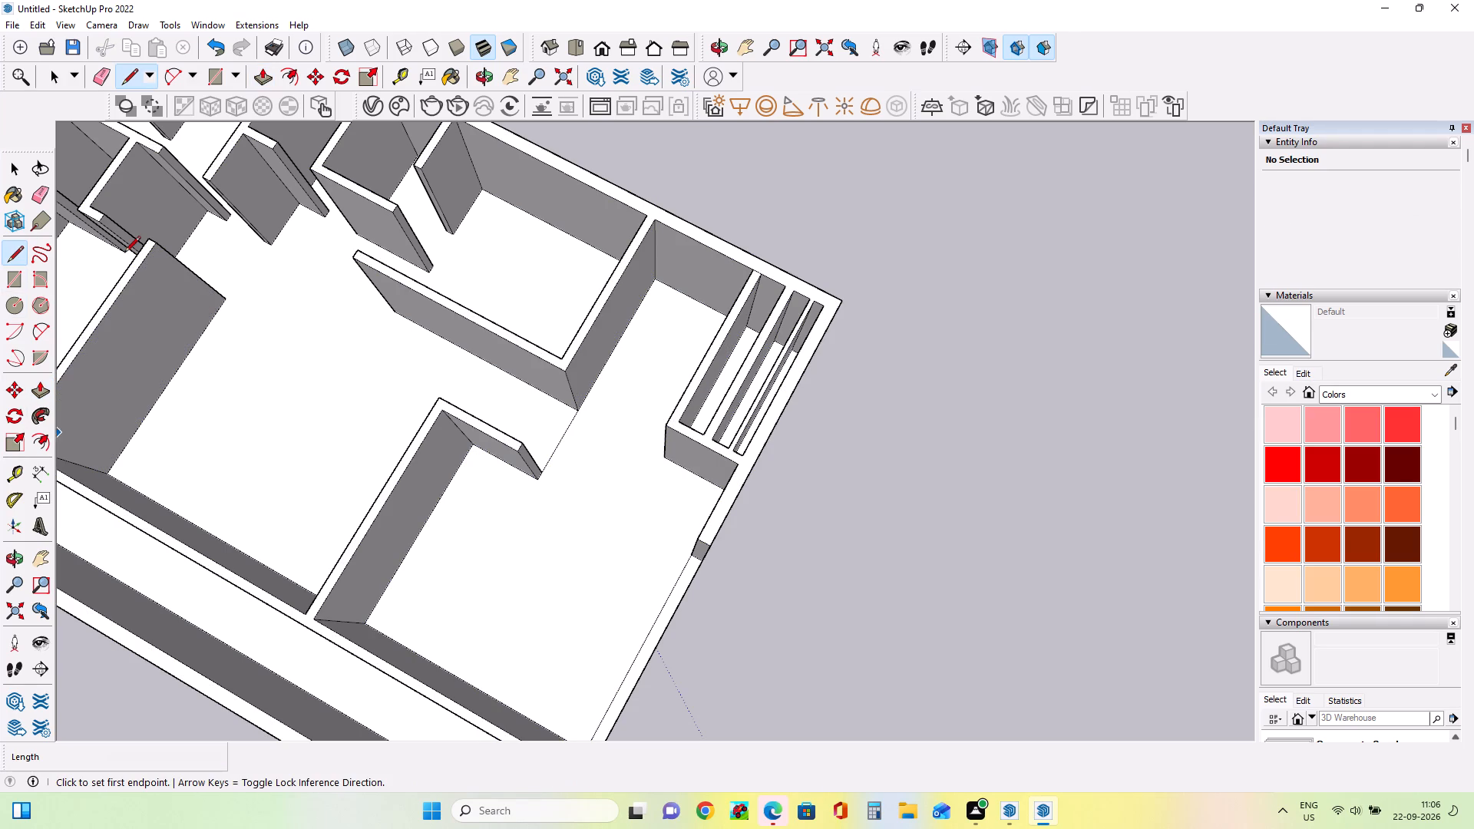
pyautogui.click(680, 424)
pyautogui.scroll(7, 670, 421)
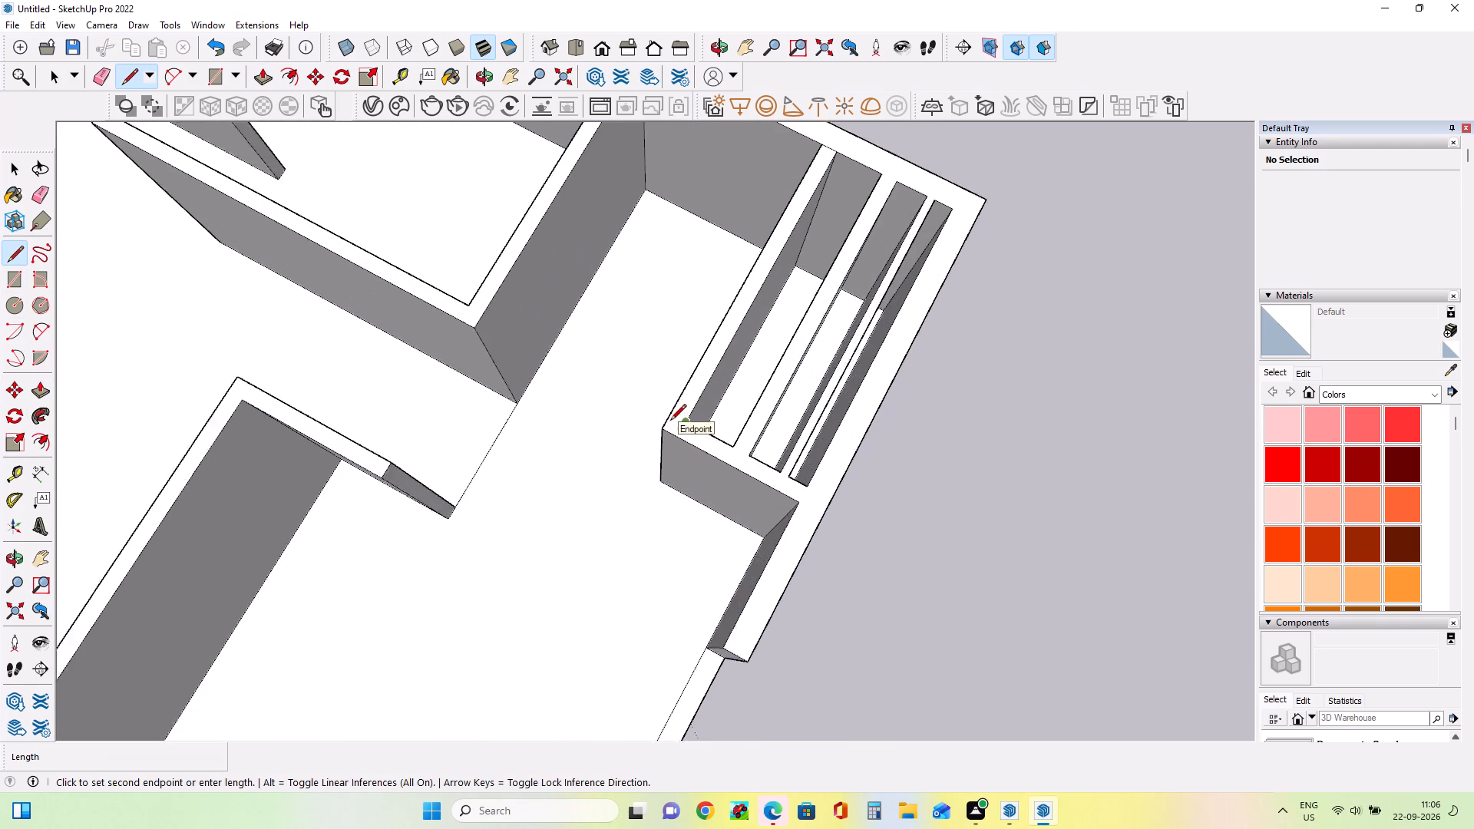
pyautogui.scroll(1, 670, 421)
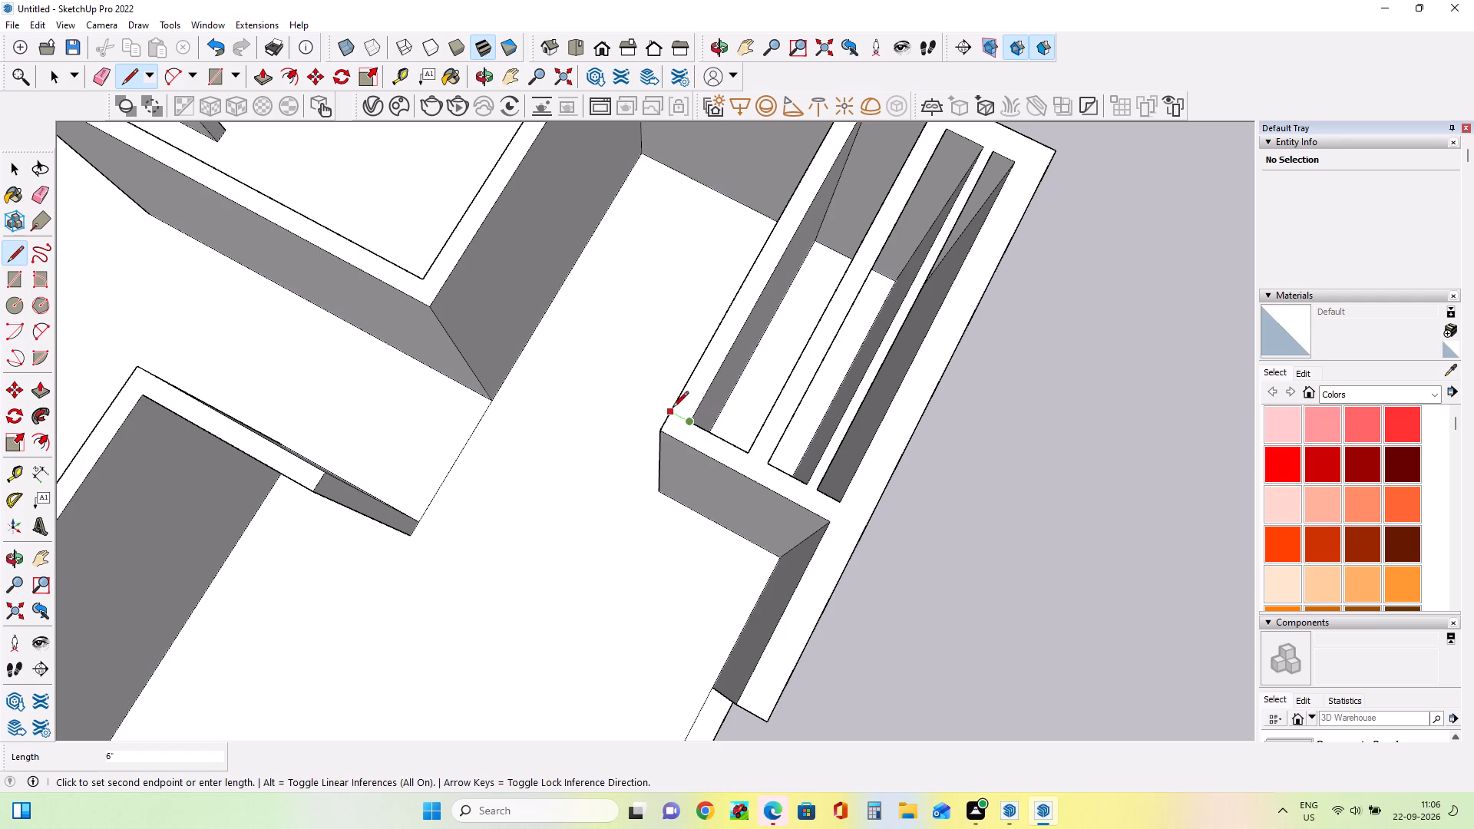
pyautogui.click(672, 408)
# Draw 6" lines across both ends of the wall top between the widest and middle slots in the lower-right corner.
pyautogui.scroll(-5, 822, 263)
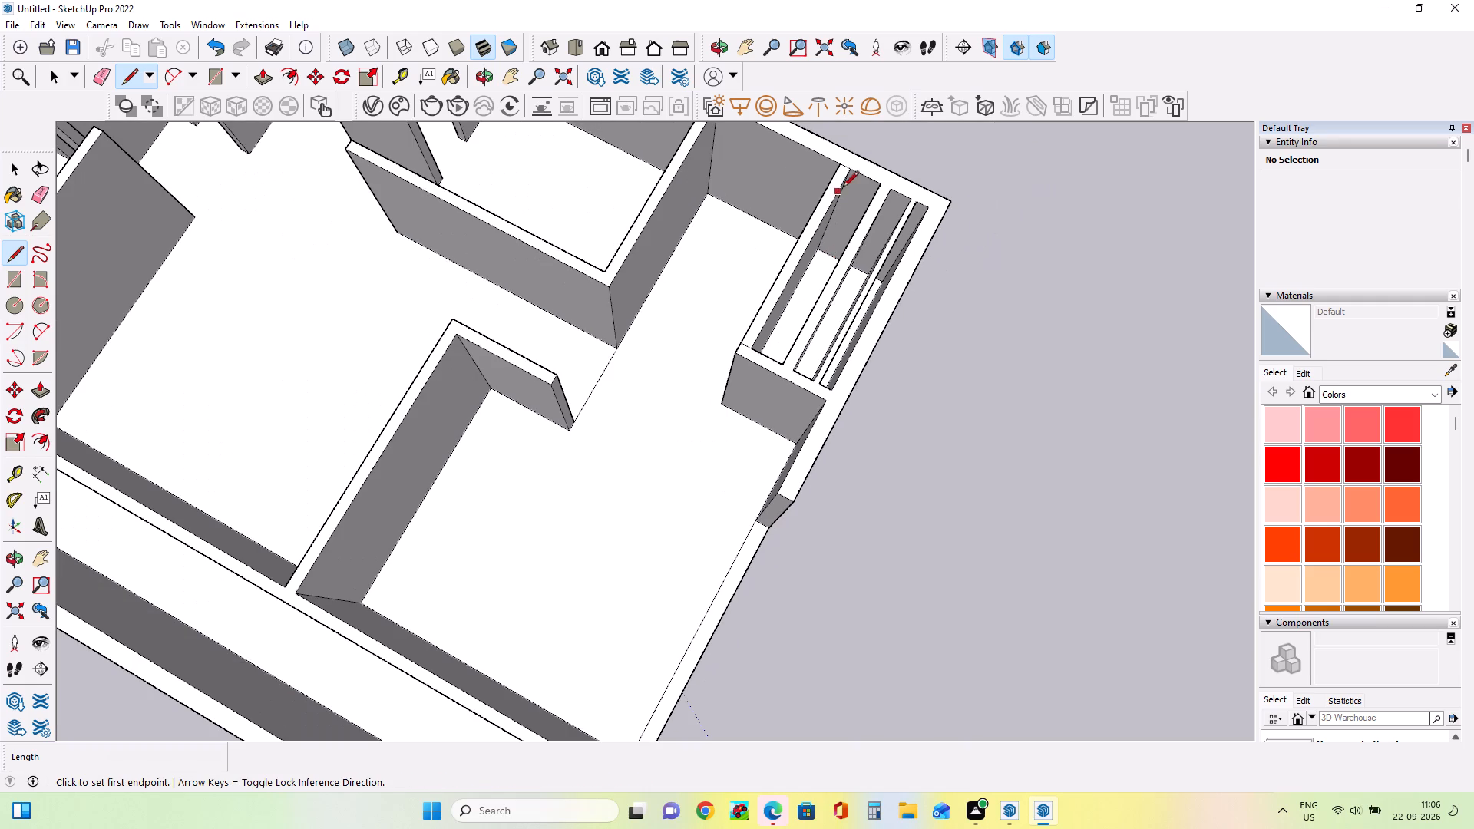
pyautogui.scroll(9, 854, 170)
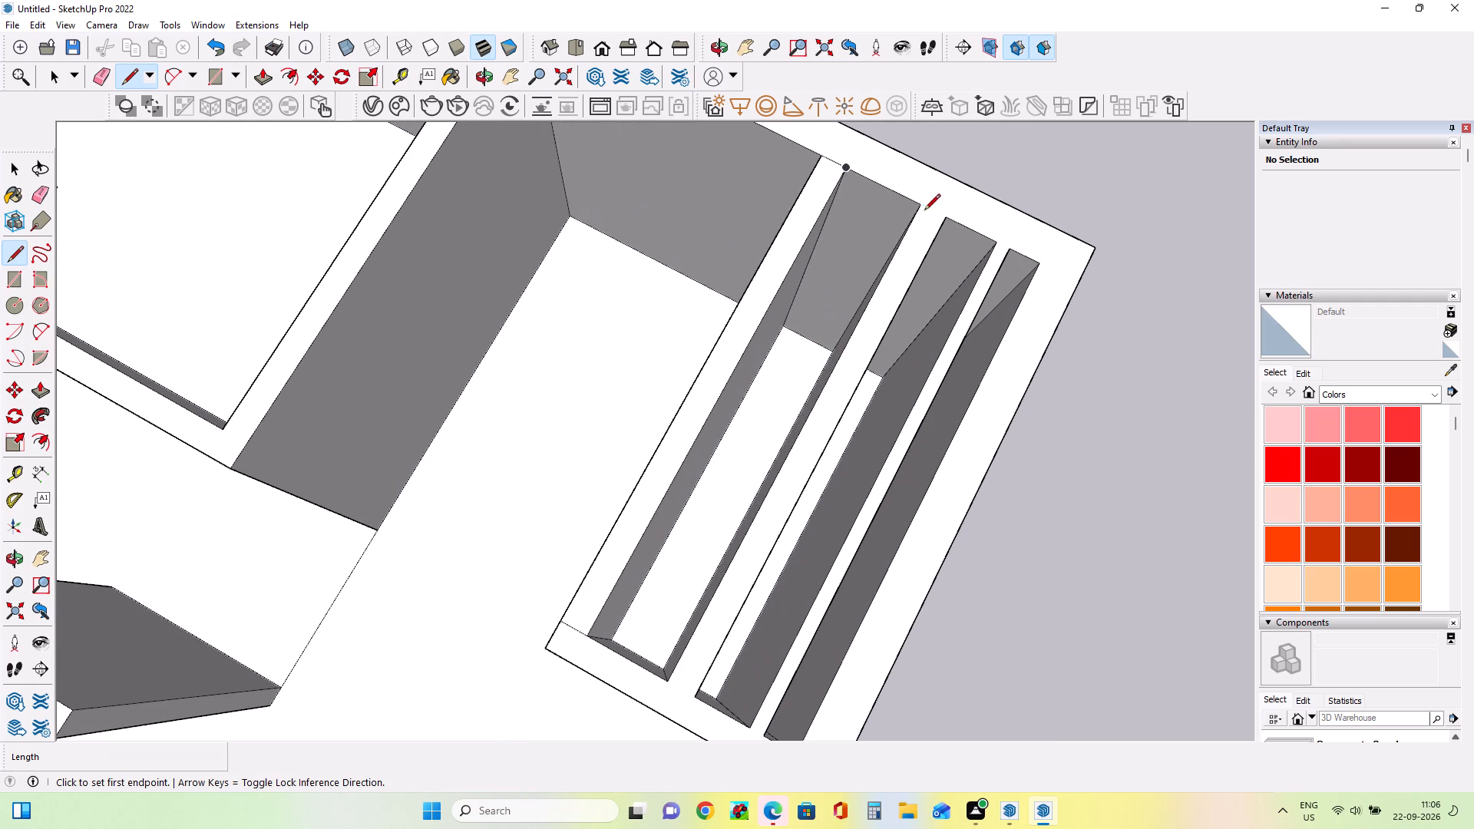
pyautogui.click(921, 206)
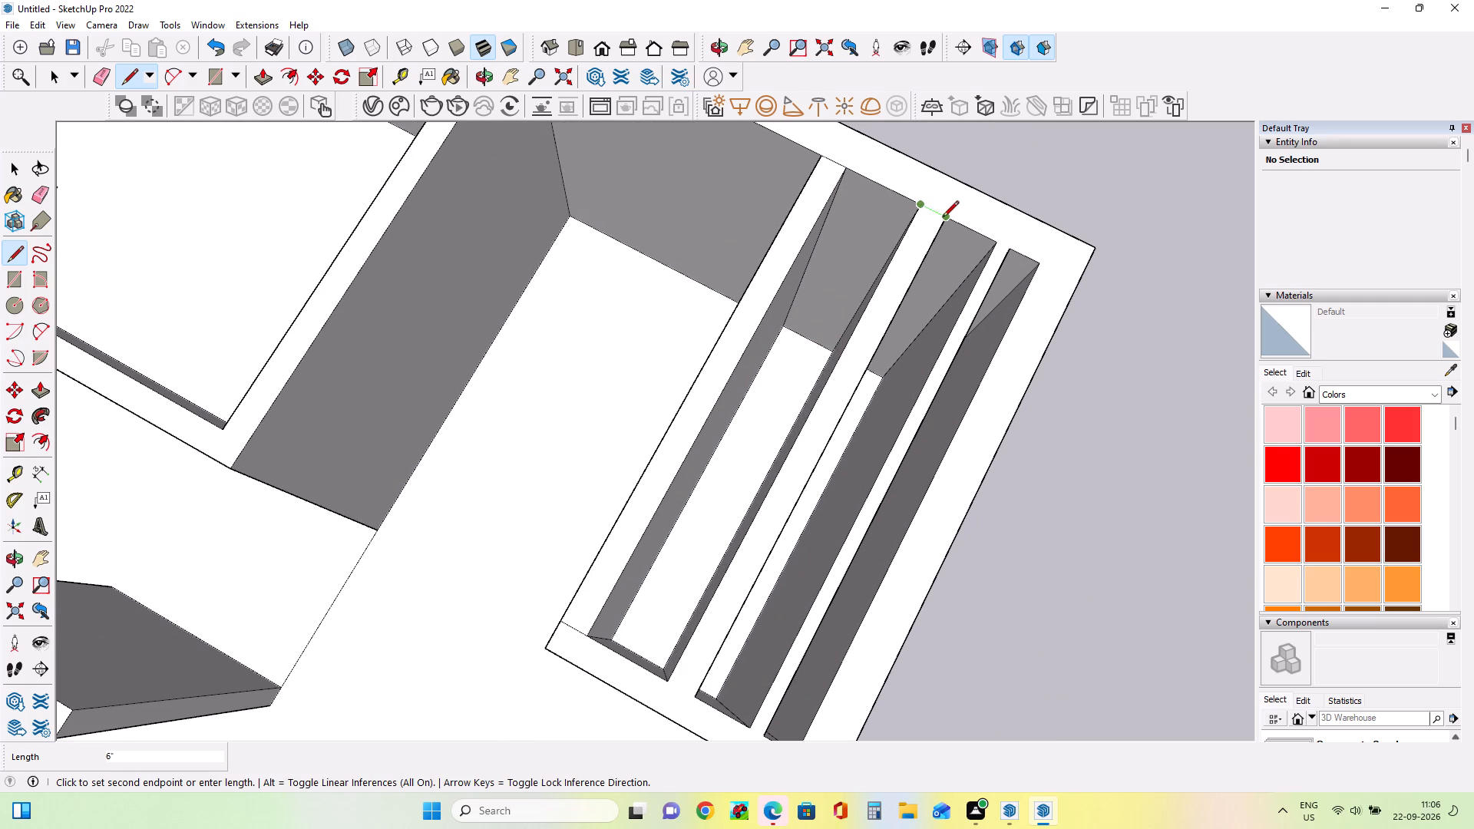
pyautogui.click(943, 218)
pyautogui.click(673, 681)
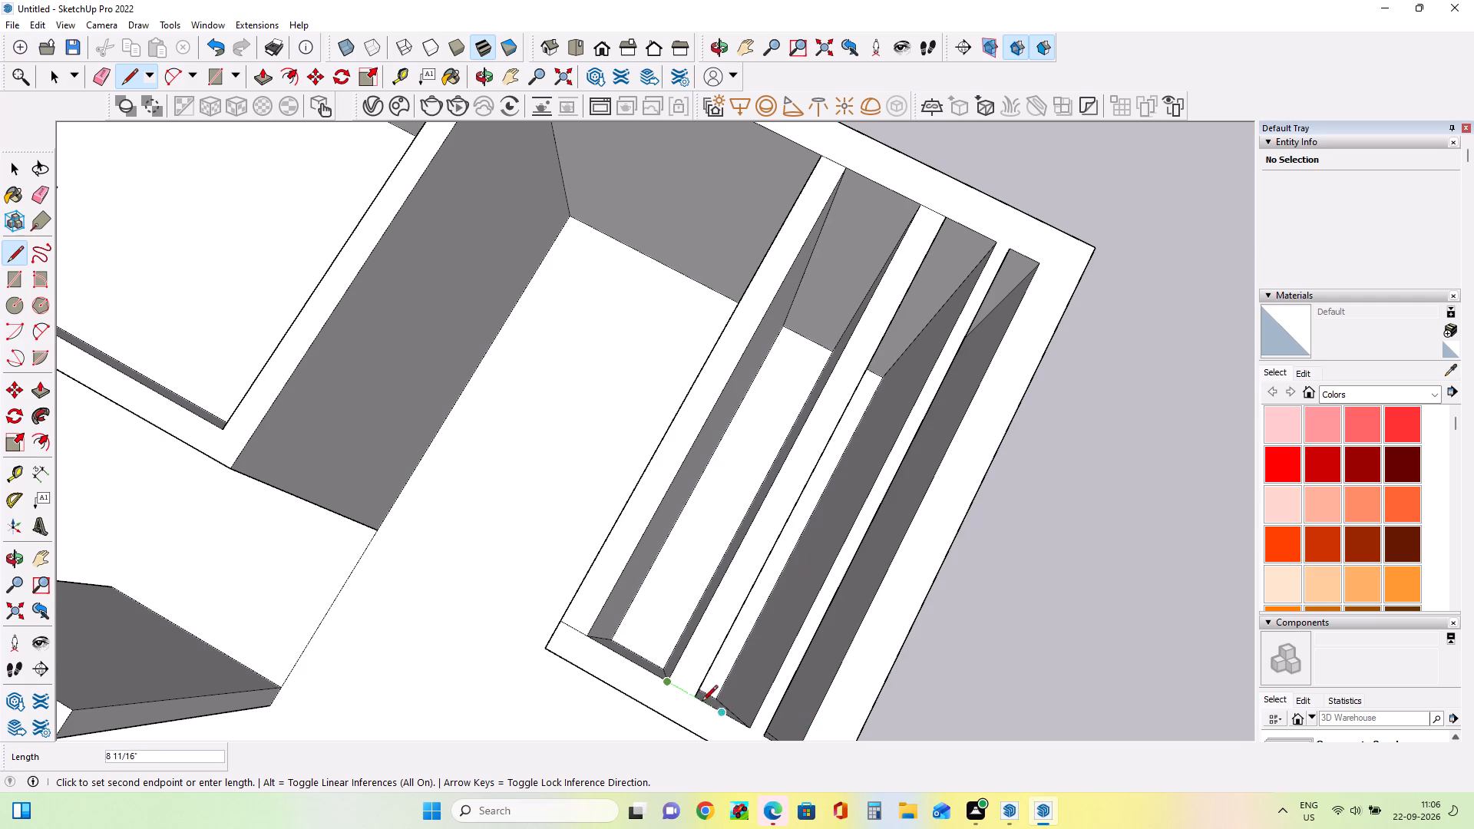
pyautogui.click(696, 699)
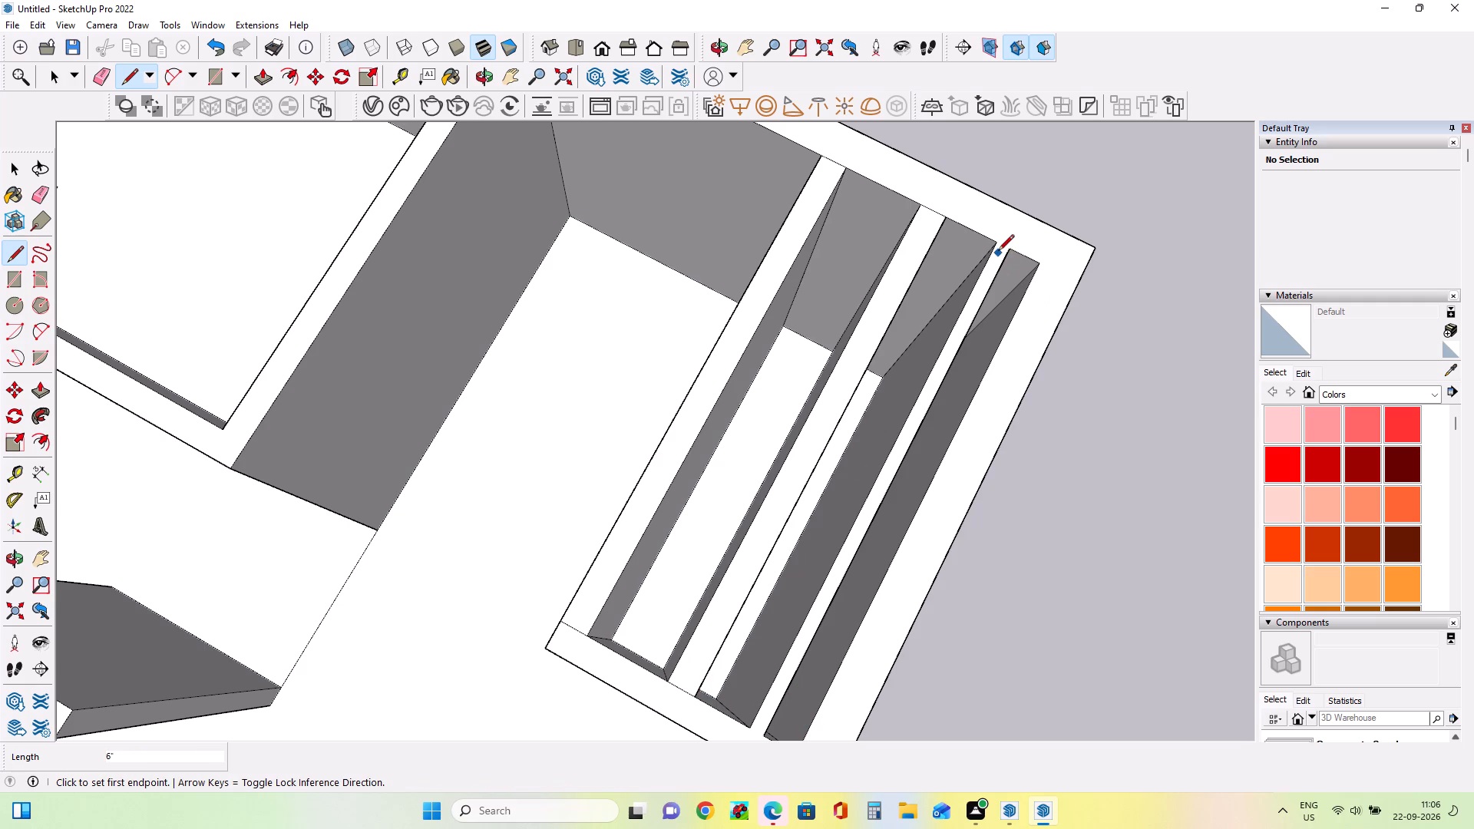
# Draw 3" lines across both ends of the thinnest wall top, between the middle slot and the narrowest slot.
pyautogui.click(999, 246)
pyautogui.click(1008, 249)
pyautogui.click(753, 728)
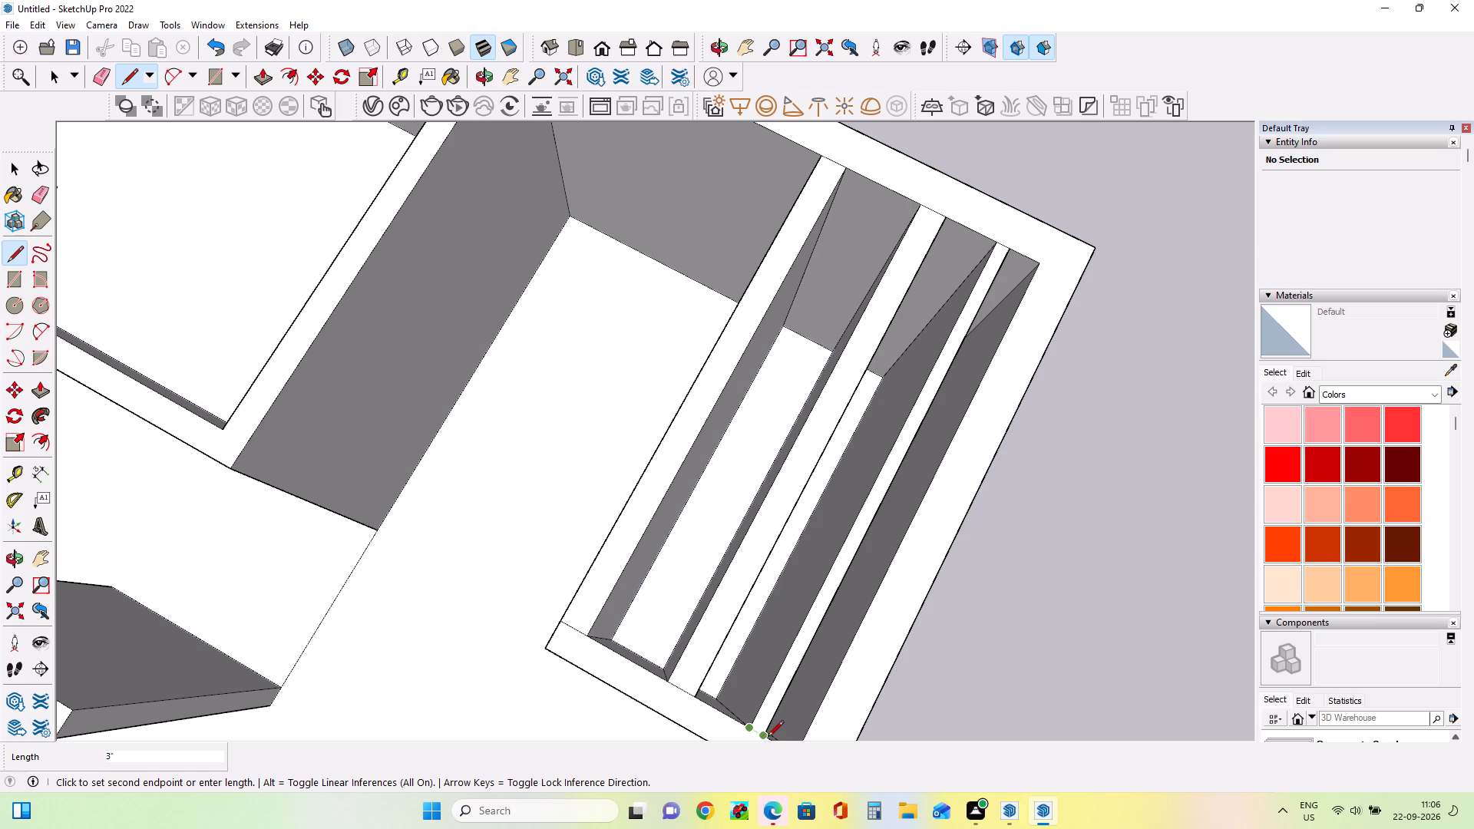
pyautogui.tripleClick(768, 738)
pyautogui.scroll(2, 717, 658)
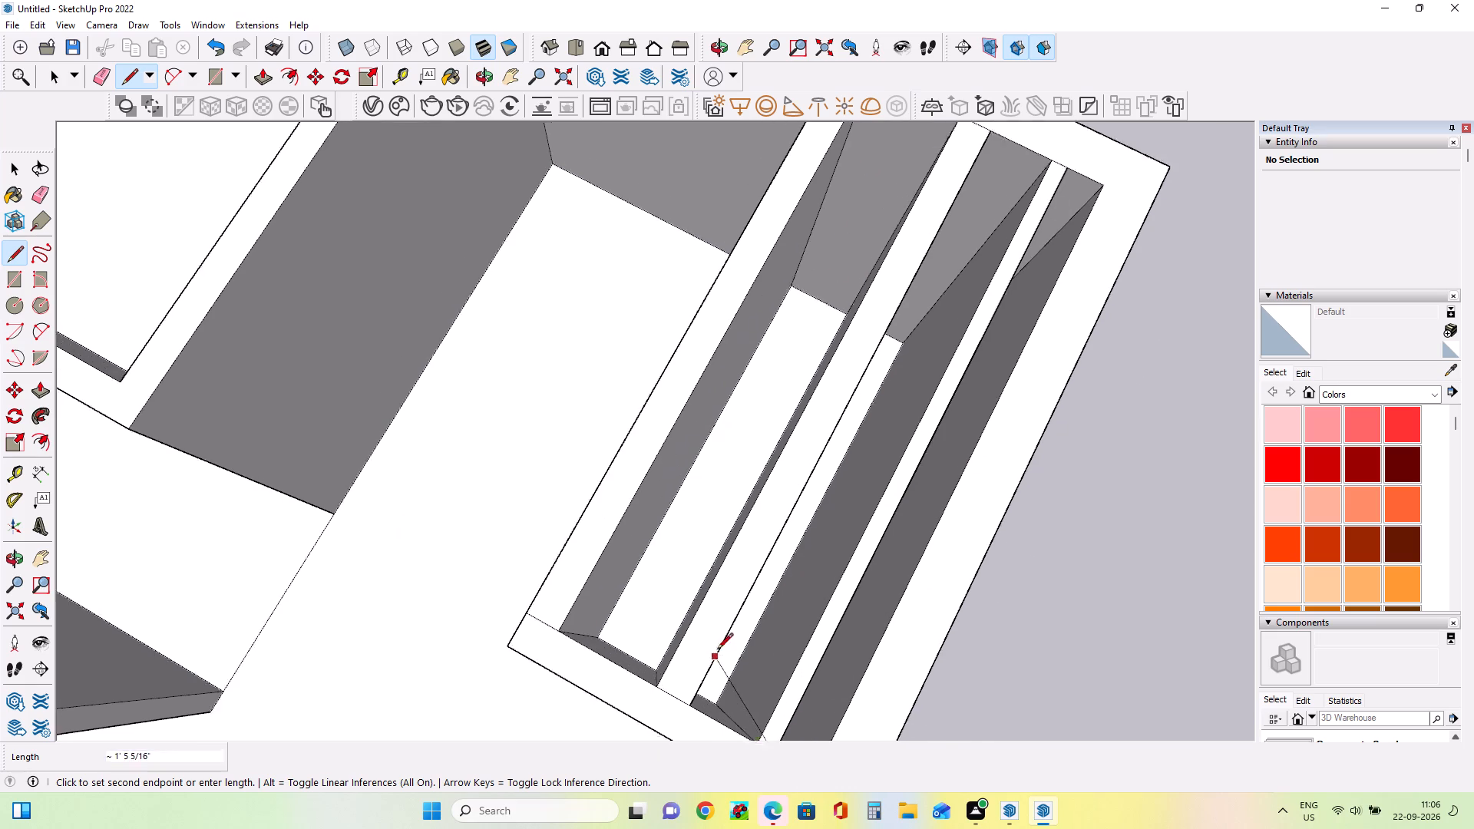
pyautogui.scroll(2, 717, 650)
pyautogui.scroll(-9, 768, 641)
pyautogui.scroll(11, 793, 712)
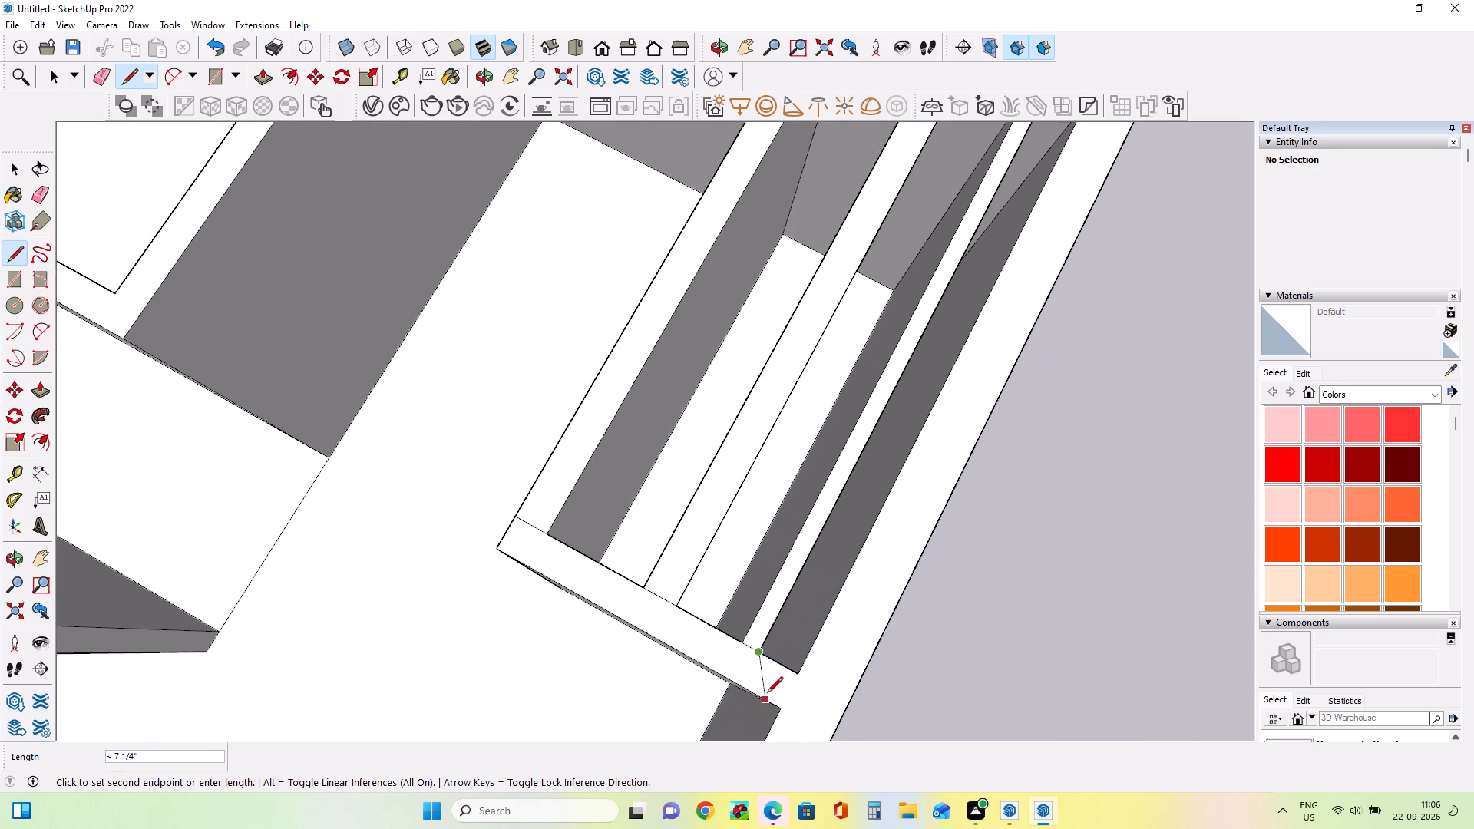
pyautogui.scroll(3, 767, 694)
pyautogui.click(757, 628)
pyautogui.press('space')
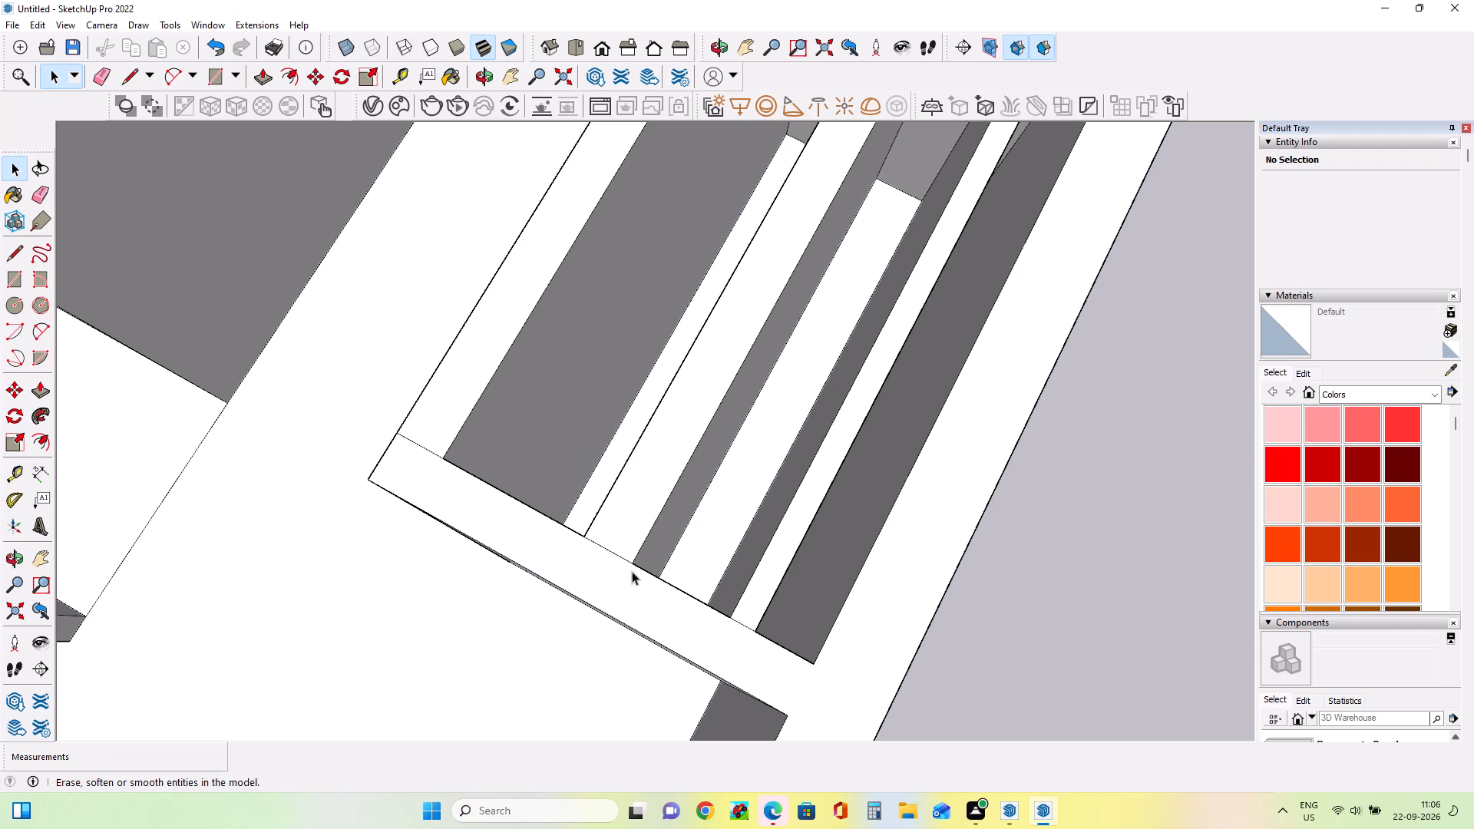
# Push/Pull the tops of the two 6" walls bordering the widest slot down about 4' 1", keeping them level with each other.
pyautogui.click(32, 388)
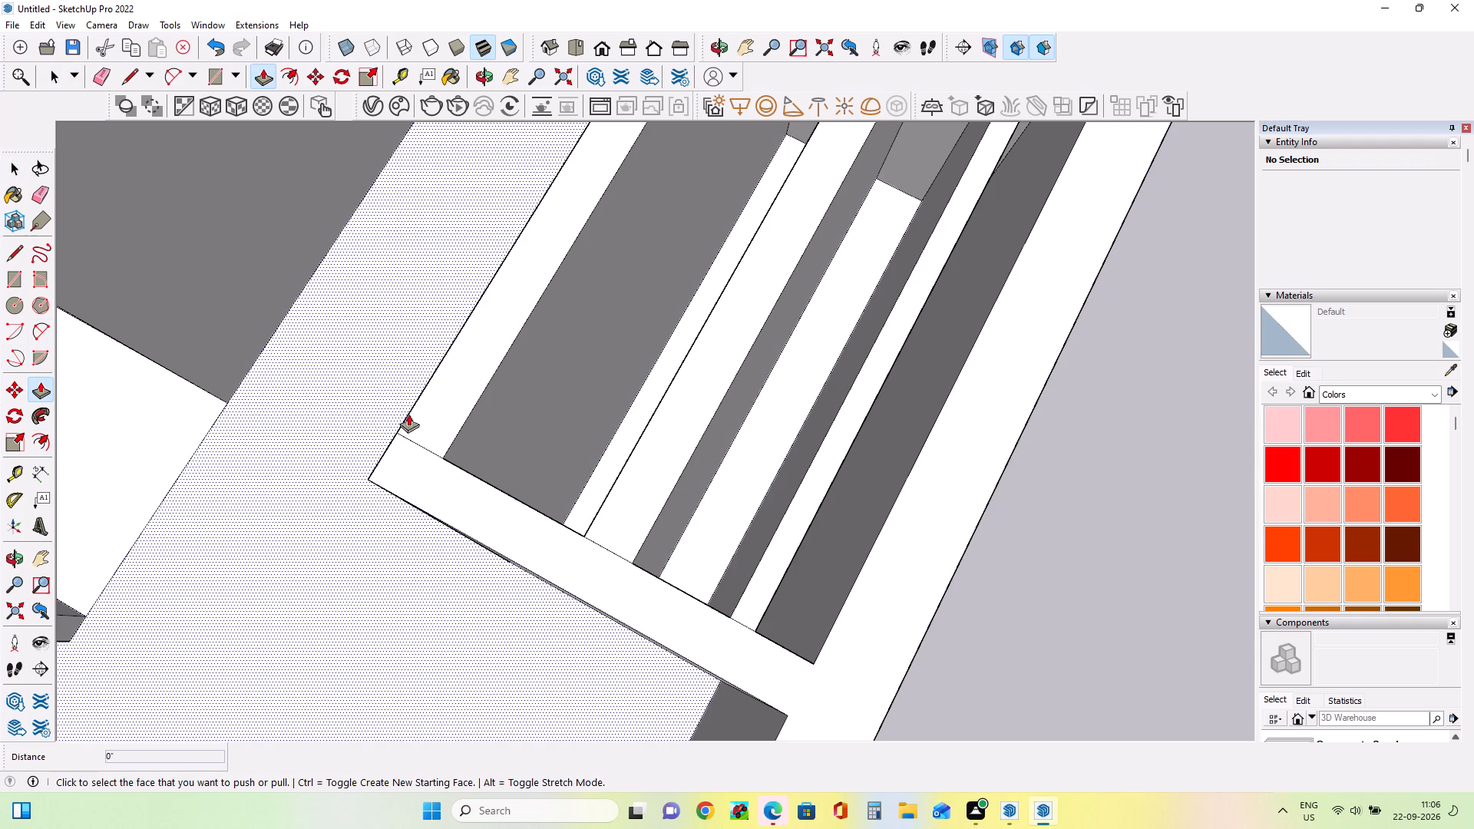
pyautogui.click(451, 400)
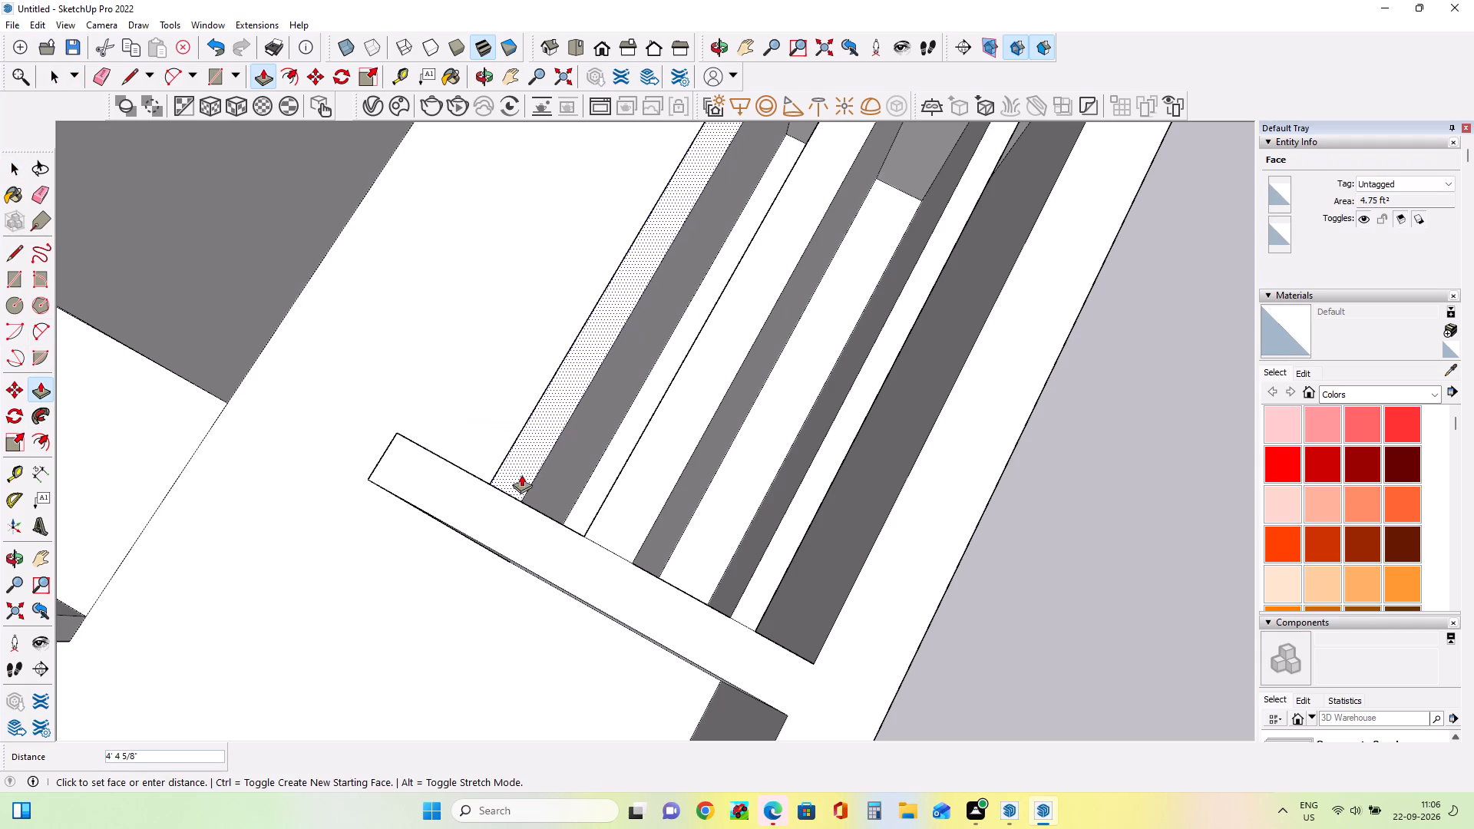
pyautogui.click(513, 475)
pyautogui.moveTo(459, 517); pyautogui.dragTo(1083, 406, button='middle')
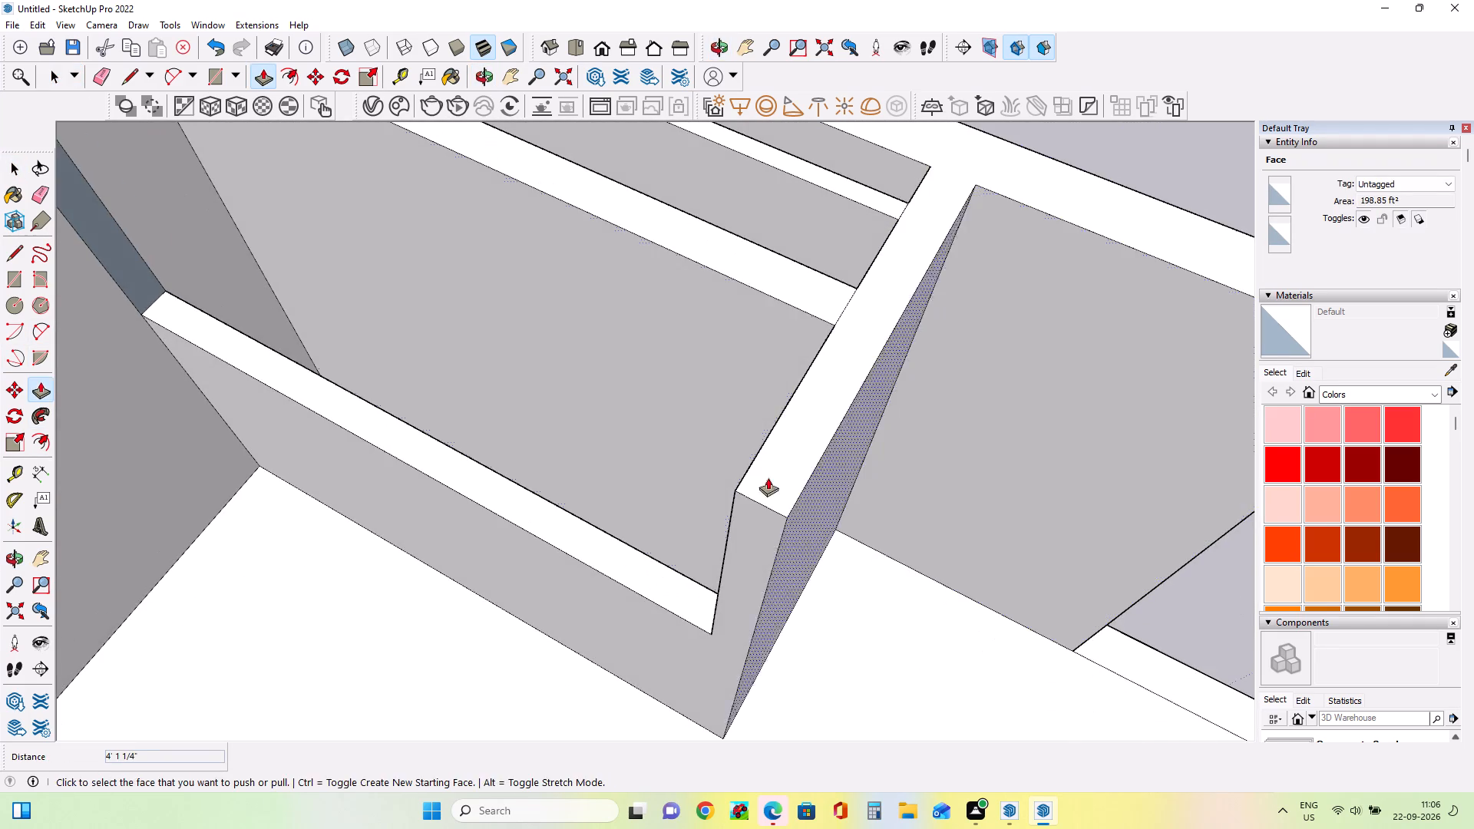
pyautogui.moveTo(669, 507); pyautogui.dragTo(738, 523, button='middle')
pyautogui.click(692, 247)
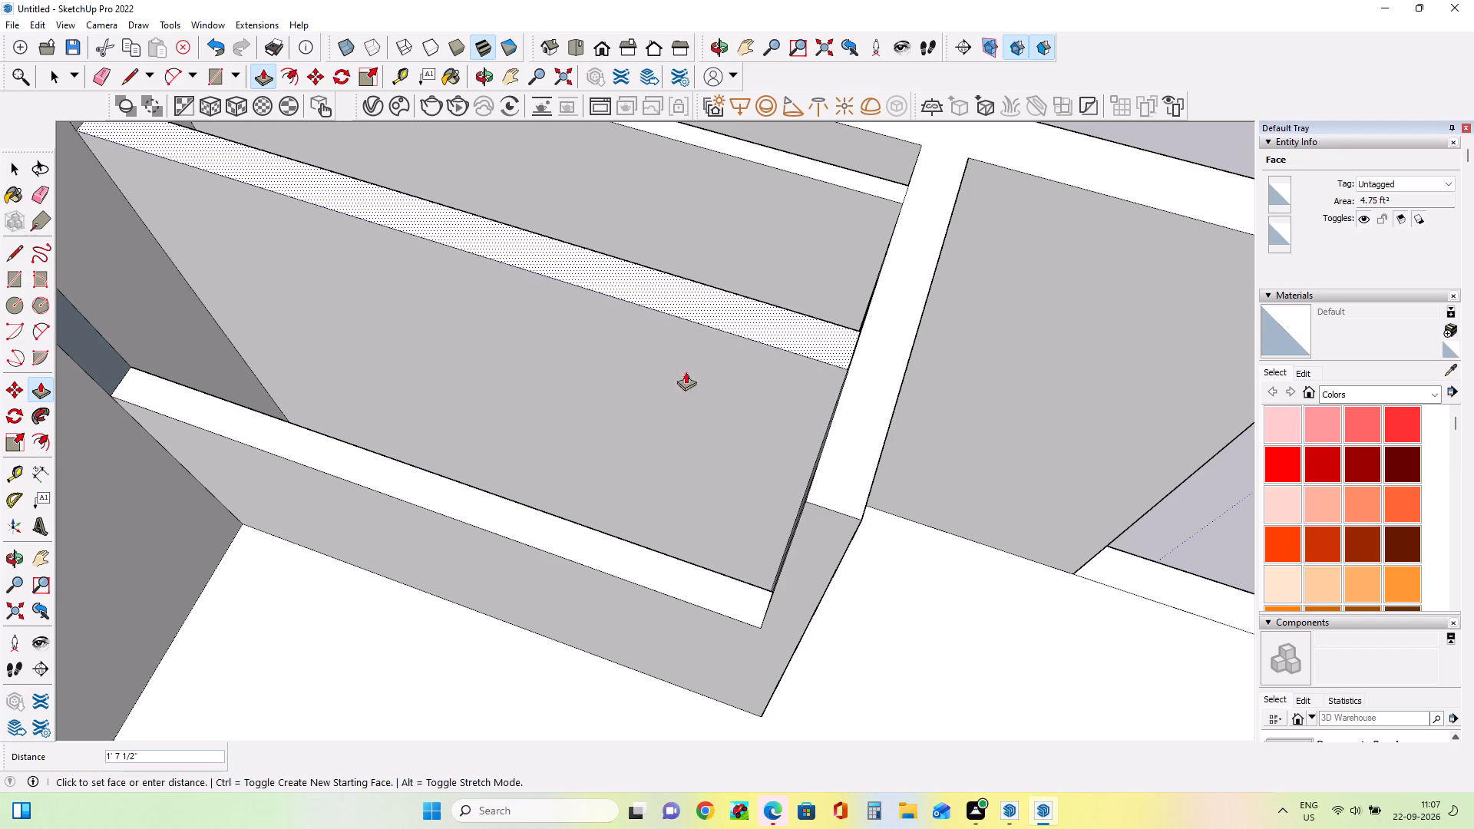
pyautogui.click(626, 557)
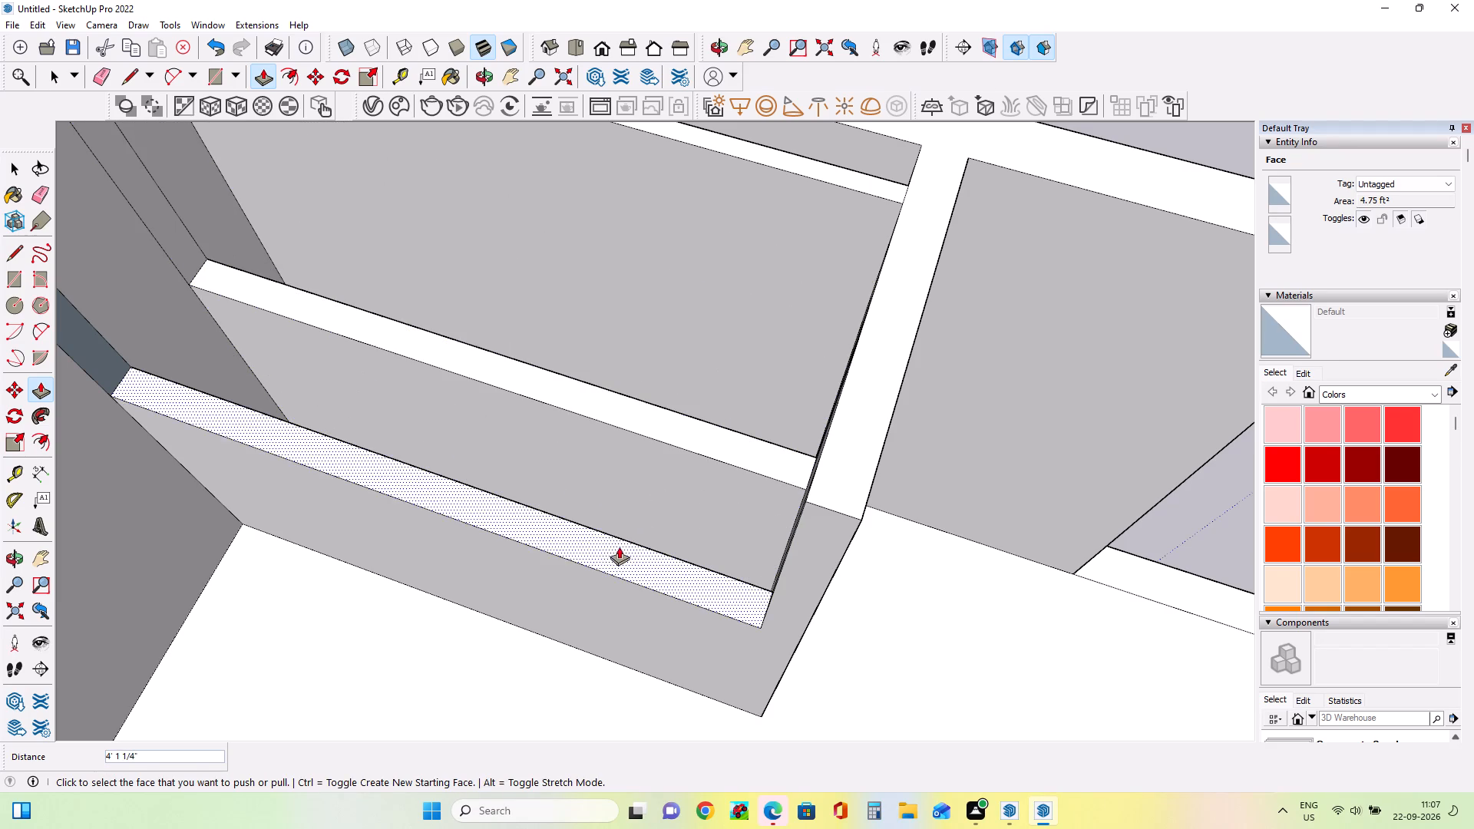
# Push/Pull the connected outer wall top and the 3" wall top down about 4' 1" to match the lowered 6" walls.
pyautogui.click(860, 453)
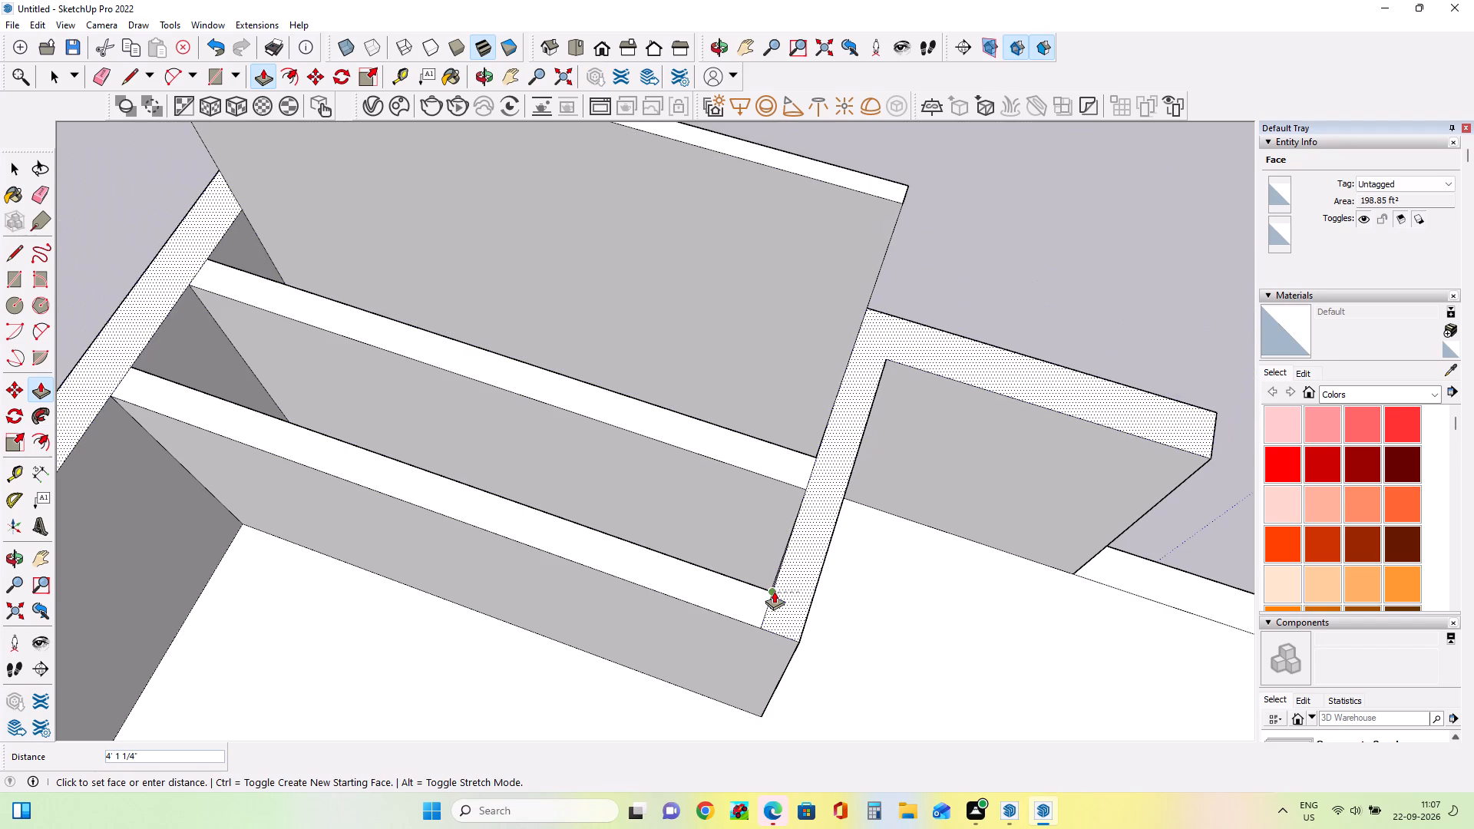
pyautogui.click(741, 601)
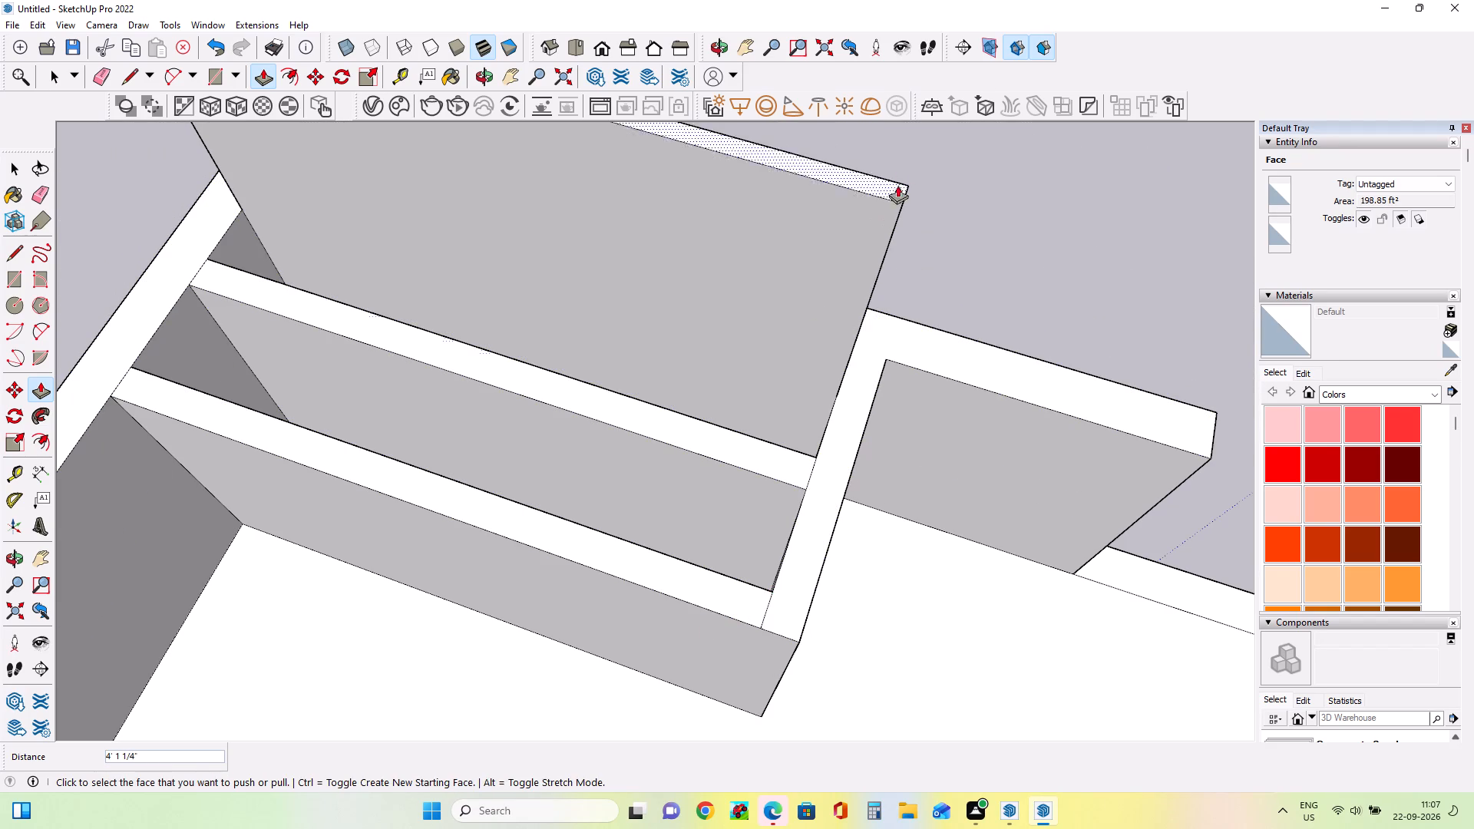
pyautogui.click(877, 185)
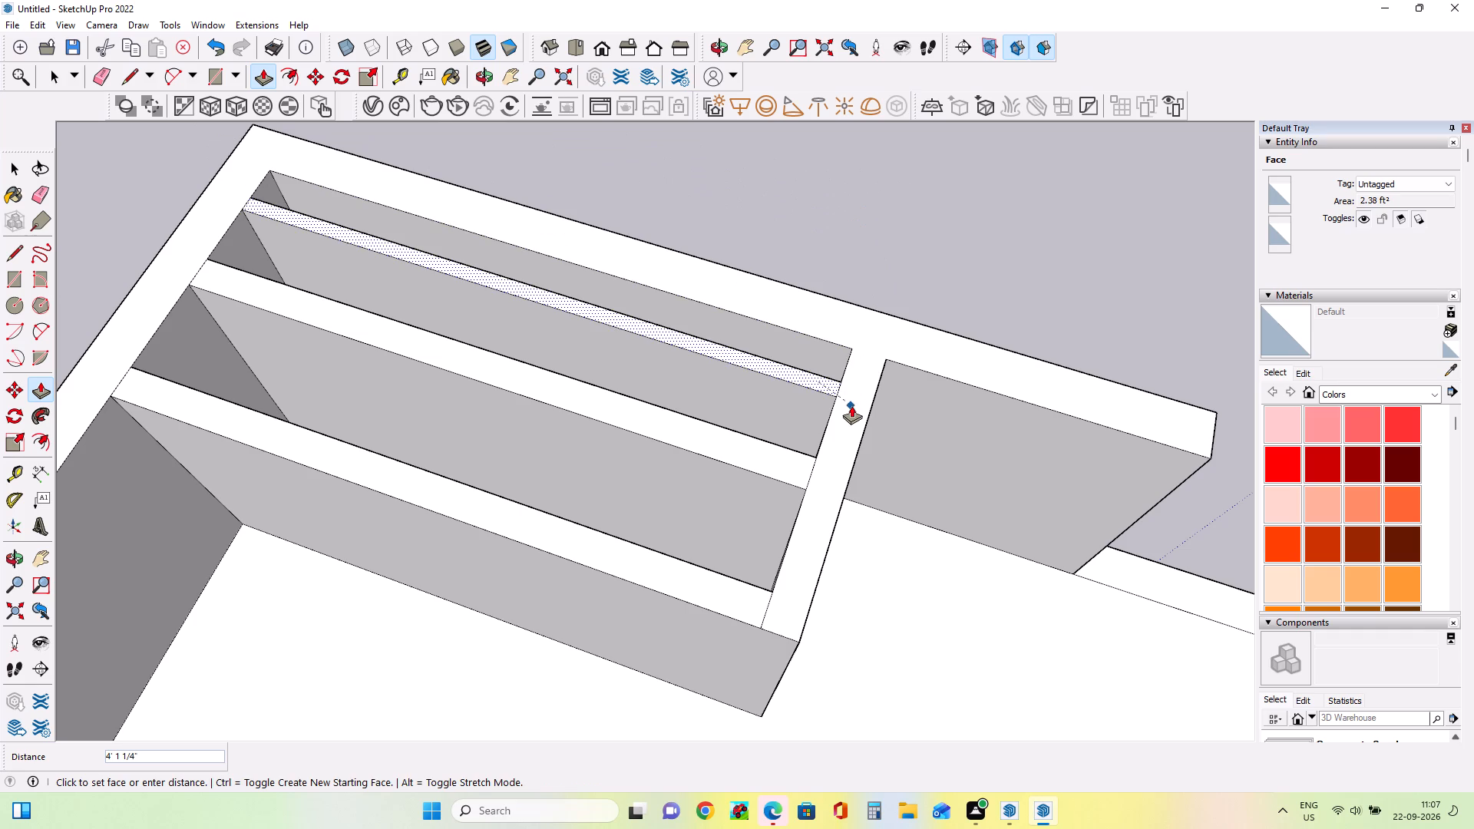
pyautogui.click(851, 405)
# Push/Pull the 3" wall's top down about another 2' 10", below the surrounding walls.
pyautogui.moveTo(955, 415); pyautogui.dragTo(503, 499, button='middle')
pyautogui.moveTo(441, 483); pyautogui.dragTo(269, 413, button='middle')
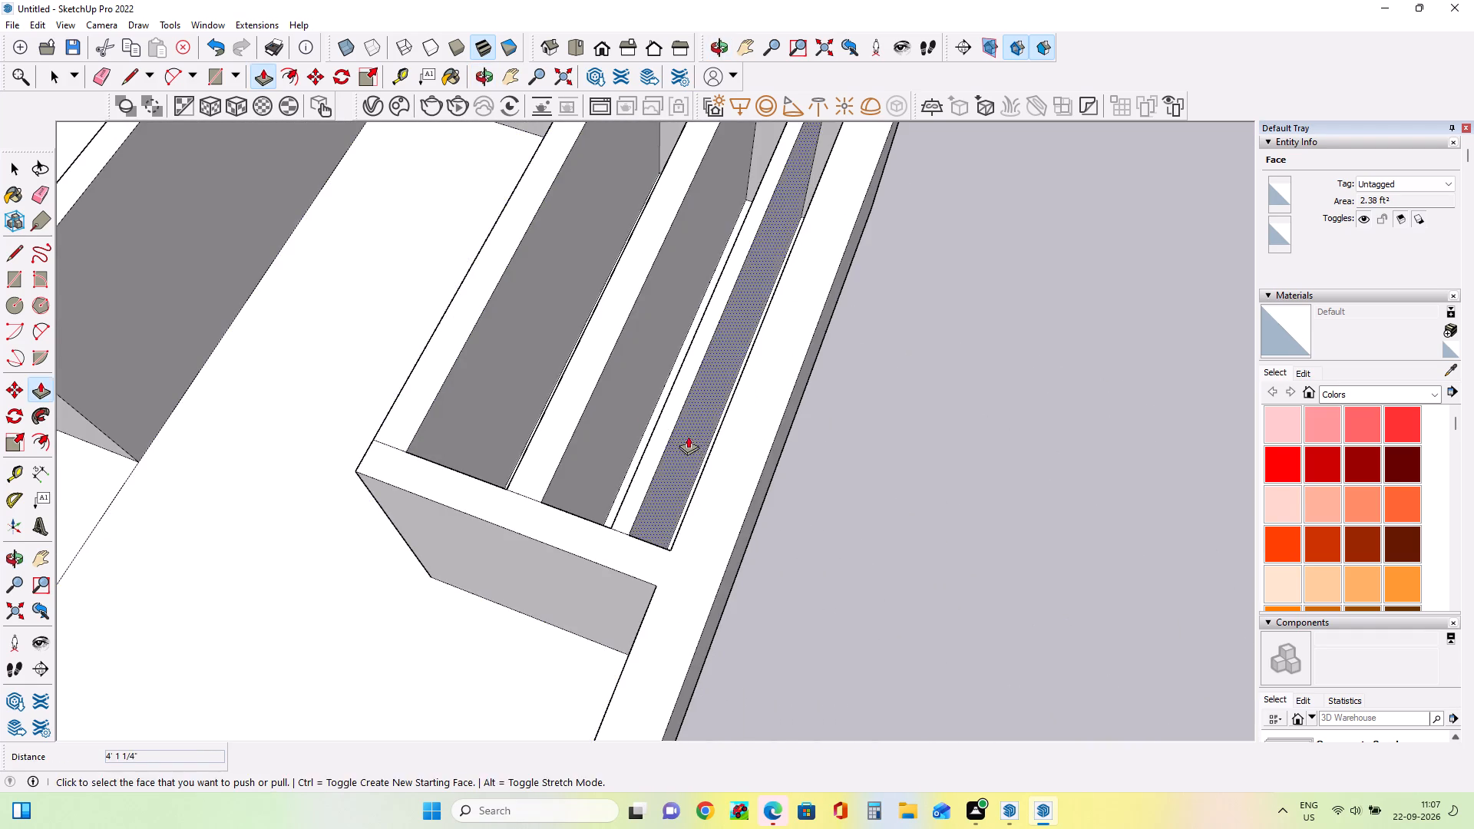
pyautogui.moveTo(696, 444); pyautogui.dragTo(507, 501, button='middle')
pyautogui.moveTo(719, 433); pyautogui.dragTo(732, 467, button='middle')
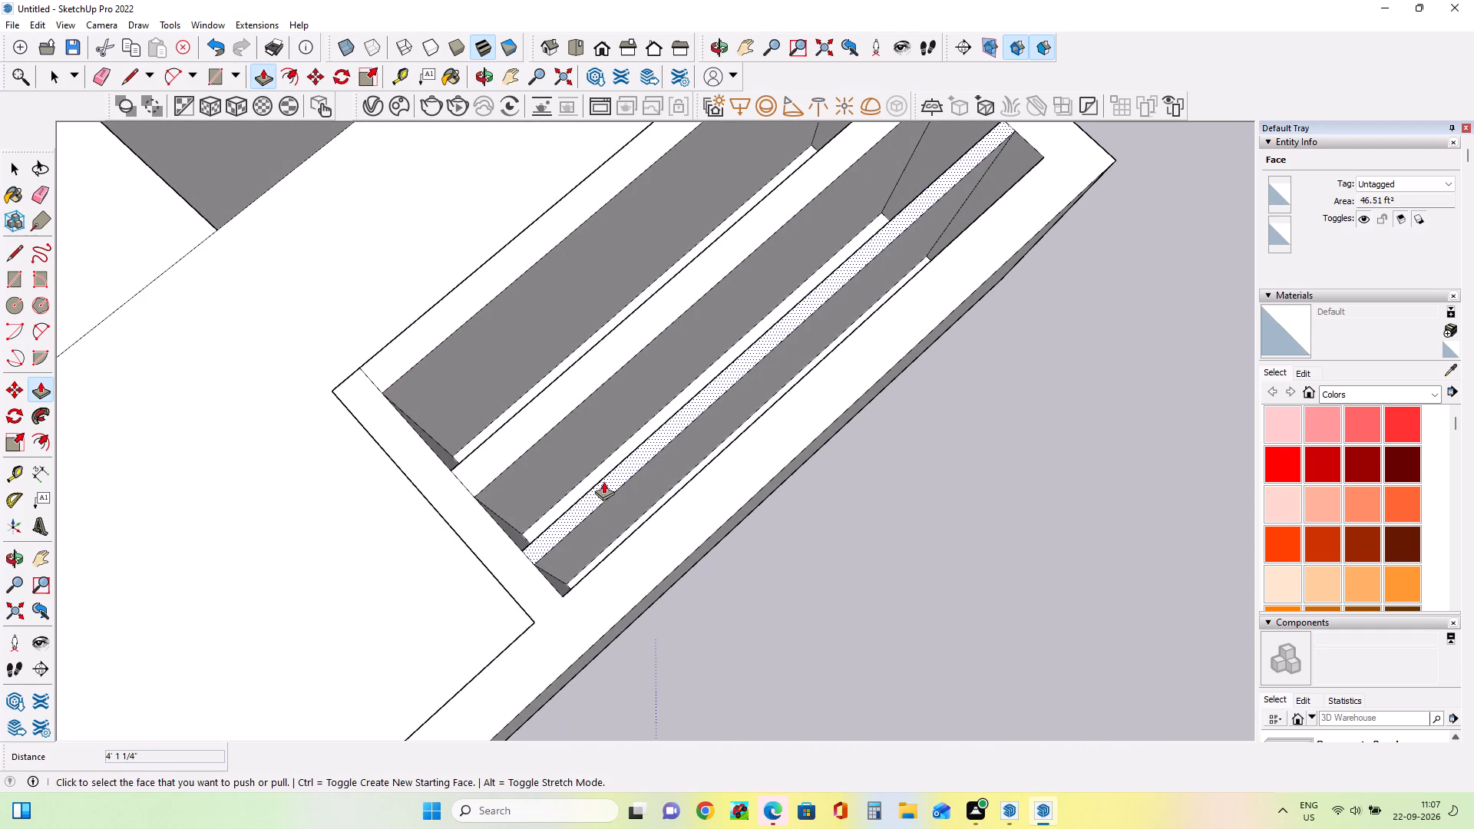
pyautogui.click(603, 481)
pyautogui.doubleClick(573, 543)
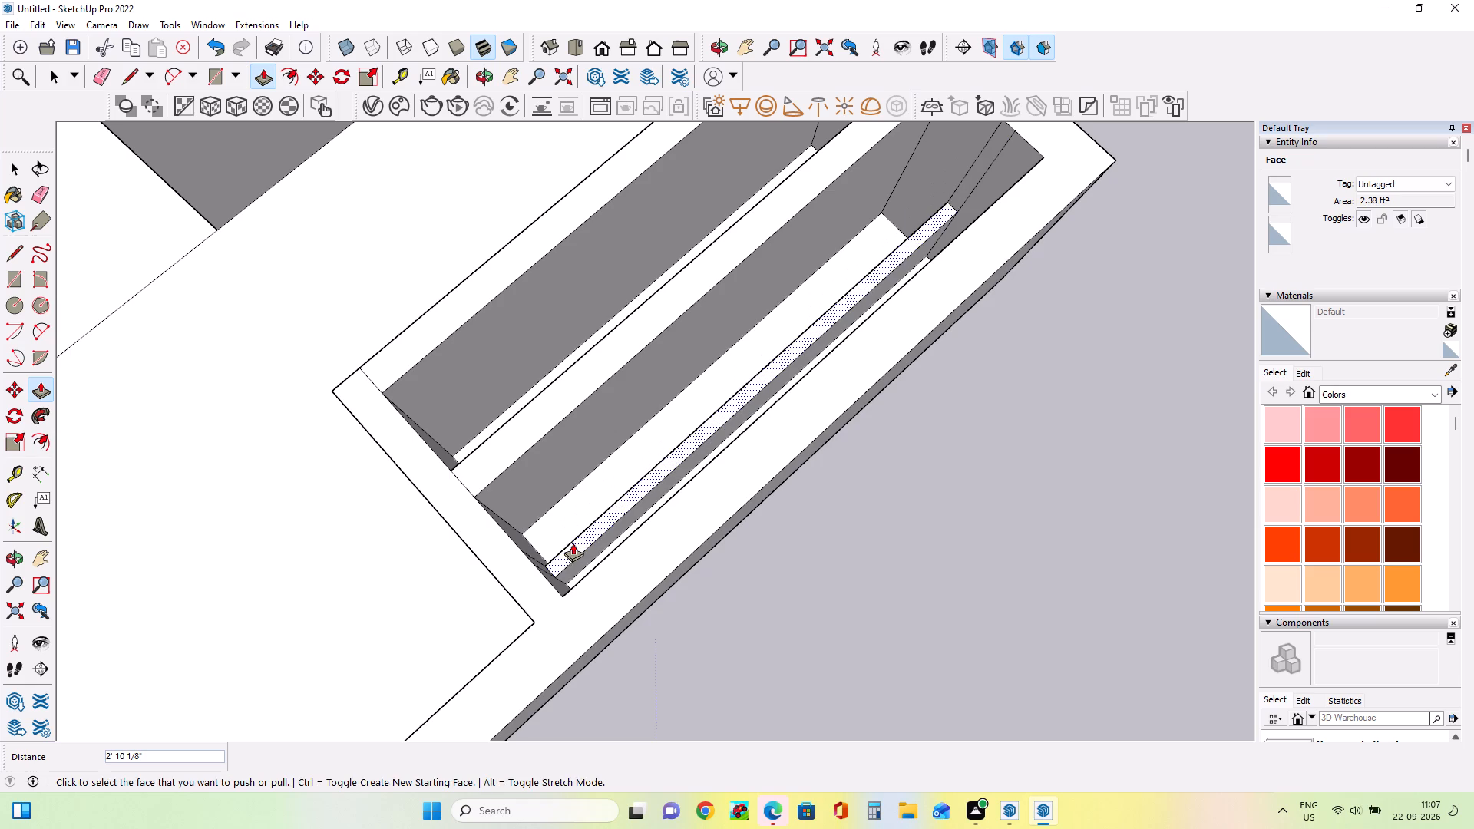
pyautogui.click(522, 557)
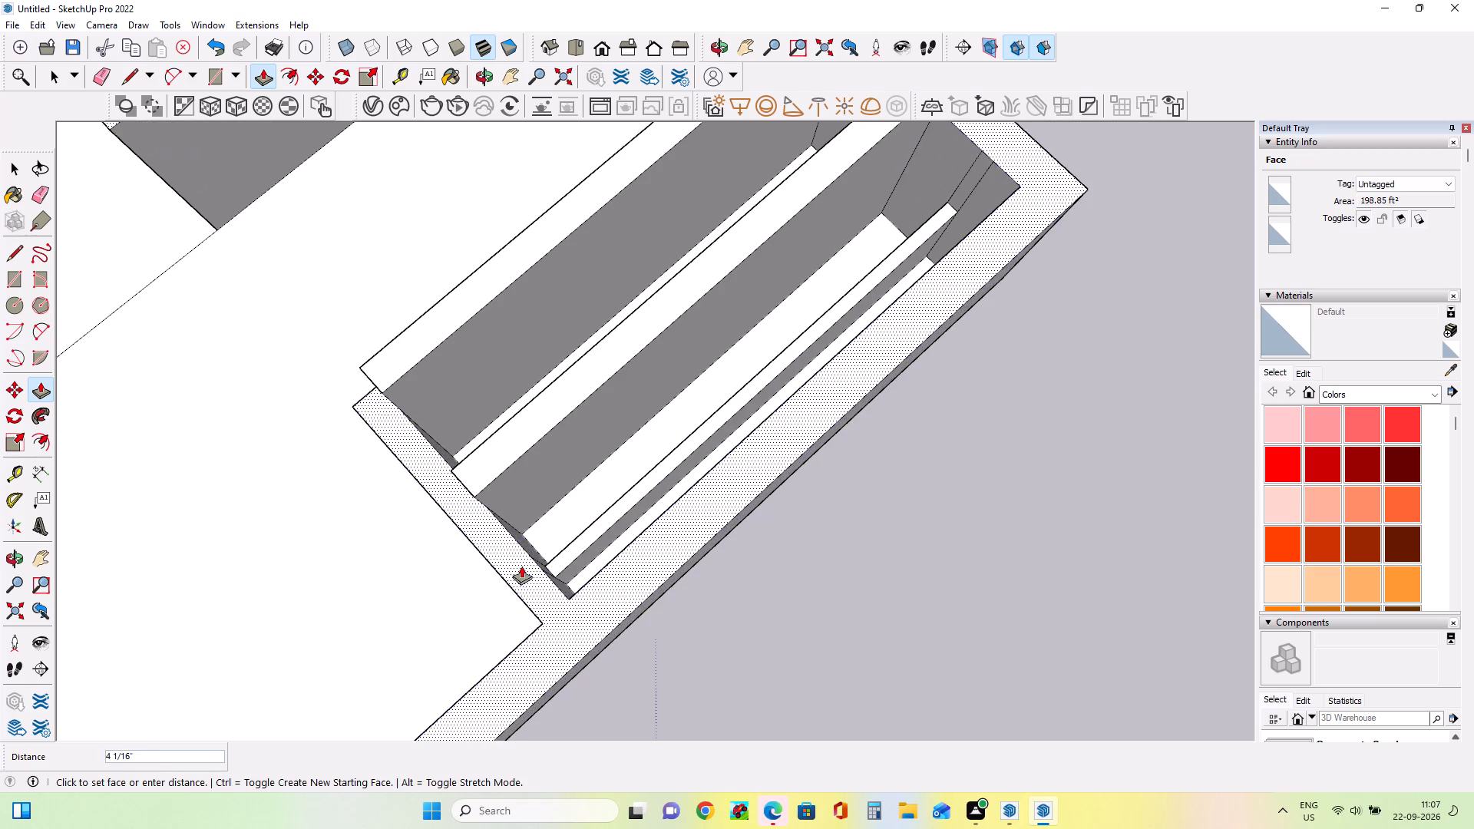
pyautogui.press('Escape')
# Draw a 9" line across the right outer wall top, from the bedroom cross wall's lower inner corner to the outer edge.
pyautogui.moveTo(740, 531); pyautogui.dragTo(378, 511, button='middle')
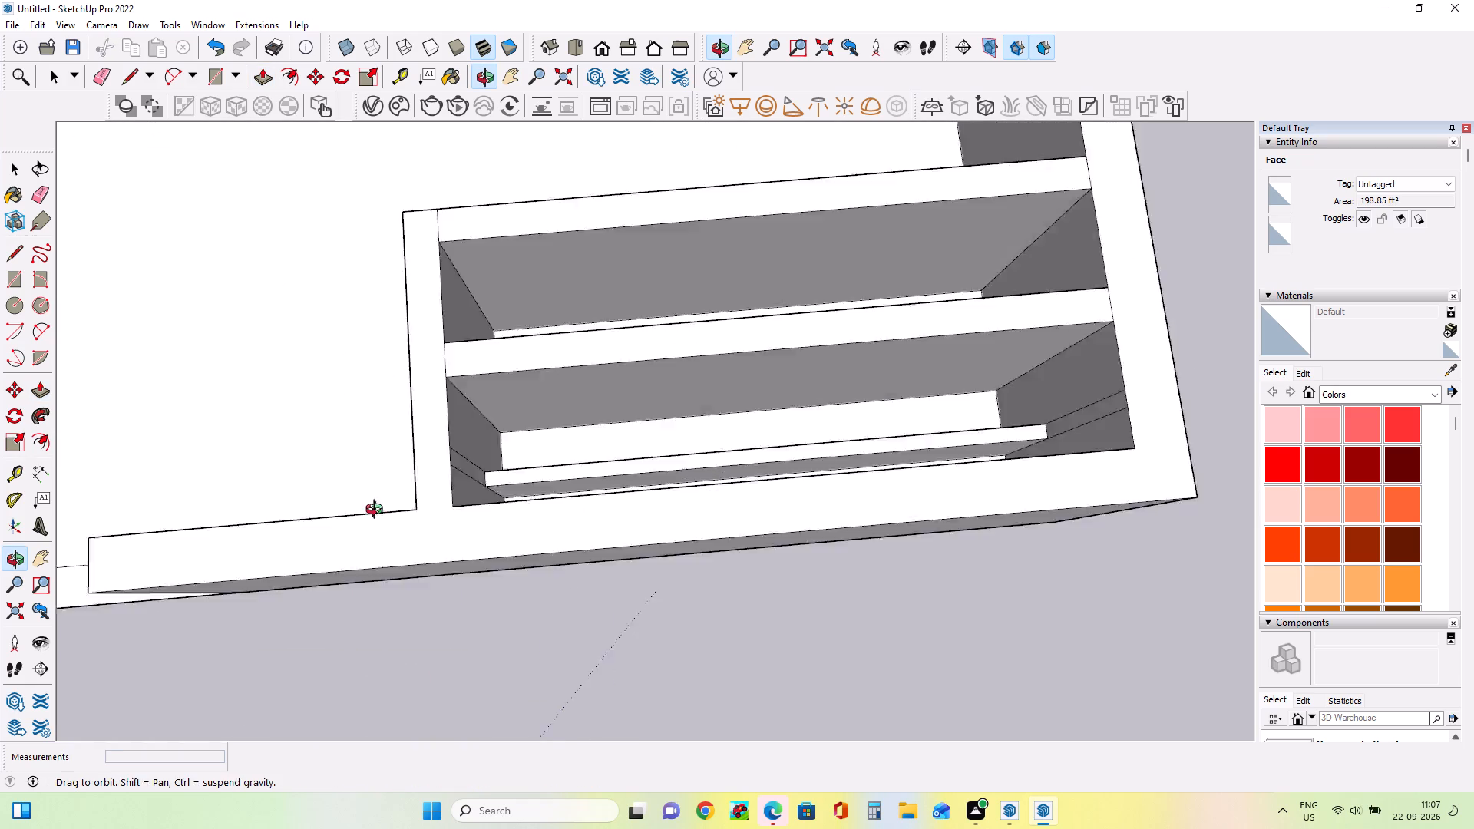
pyautogui.moveTo(378, 511); pyautogui.dragTo(326, 485, button='middle')
pyautogui.scroll(-4, 391, 470)
pyautogui.scroll(-6, 492, 451)
pyautogui.moveTo(527, 459); pyautogui.dragTo(622, 452, button='middle')
pyautogui.moveTo(832, 366); pyautogui.dragTo(992, 221, button='middle')
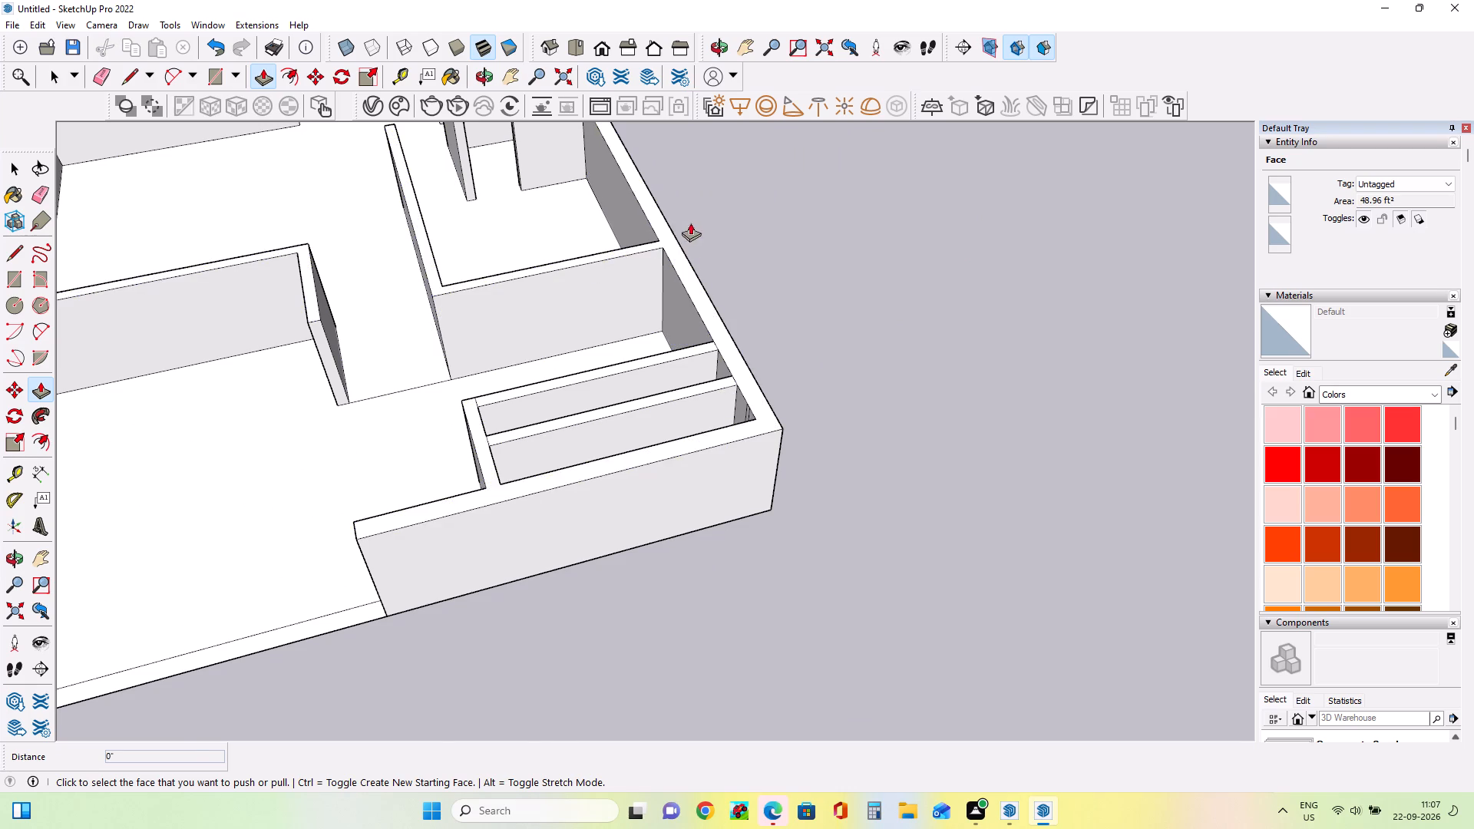
pyautogui.scroll(4, 683, 245)
pyautogui.moveTo(687, 269); pyautogui.dragTo(691, 315, button='middle')
pyautogui.scroll(1, 692, 309)
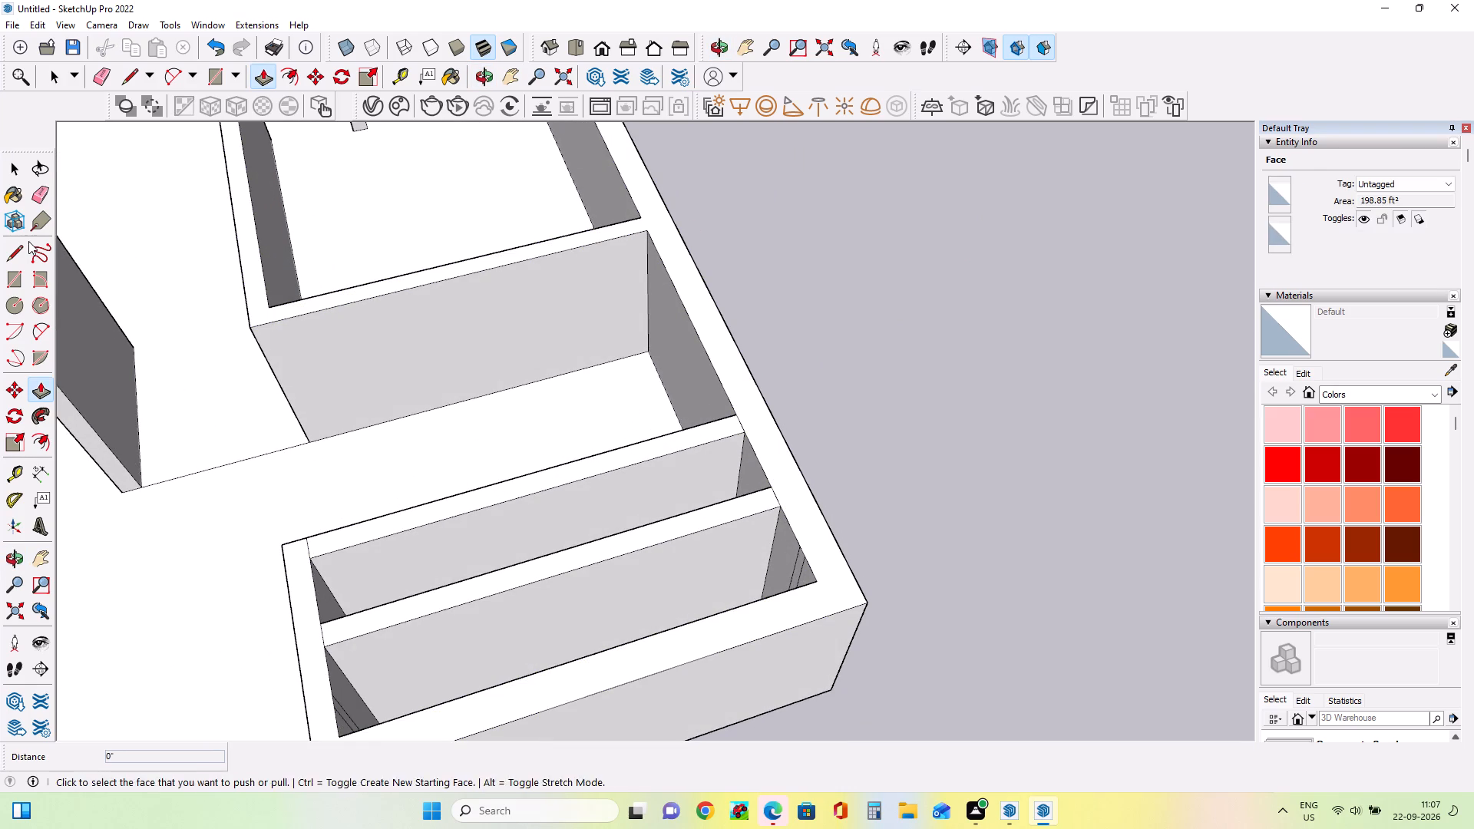
pyautogui.click(15, 254)
pyautogui.click(644, 233)
pyautogui.rightClick(644, 233)
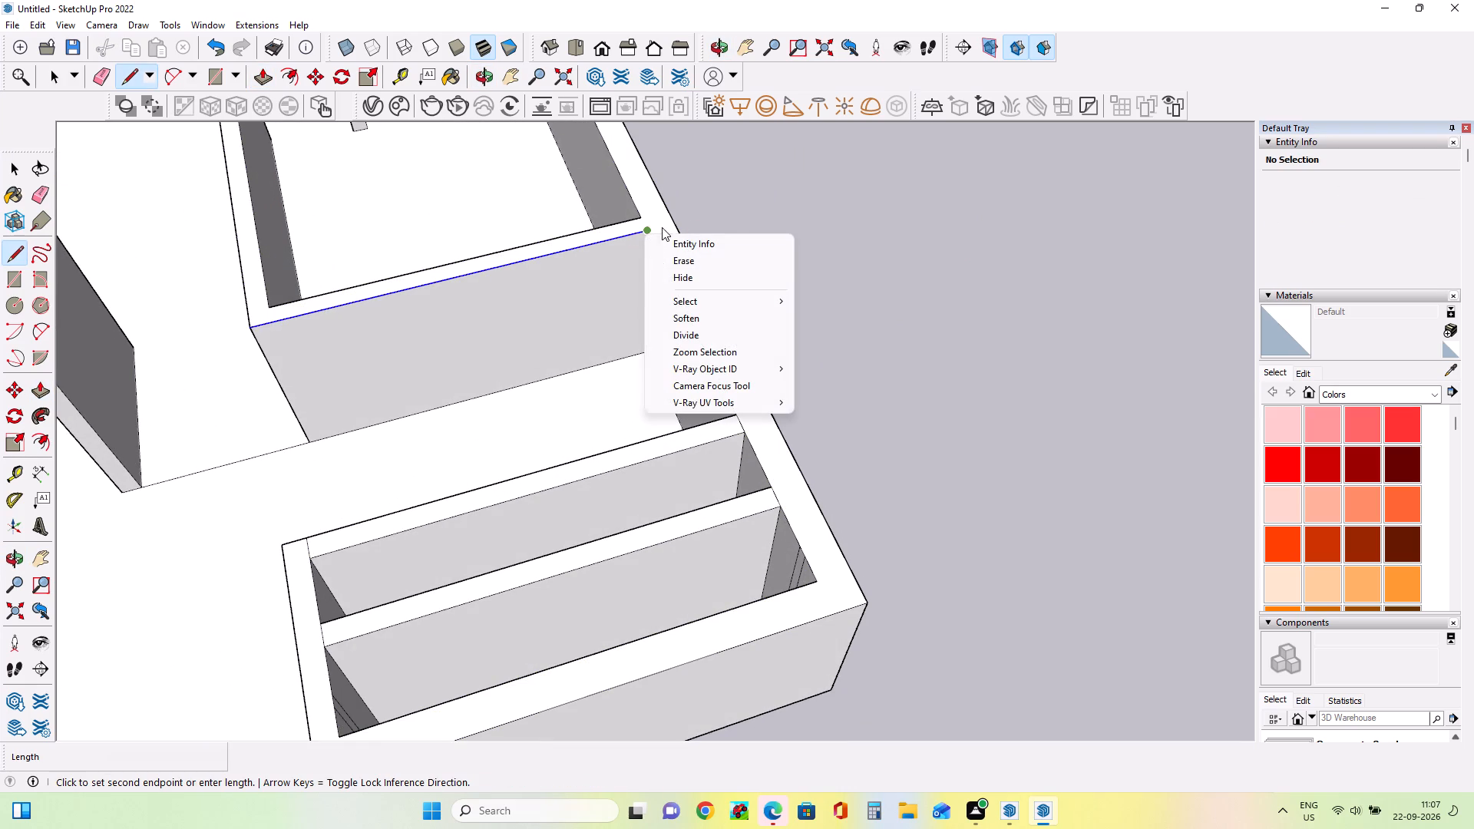
pyautogui.click(15, 250)
pyautogui.rightClick(15, 250)
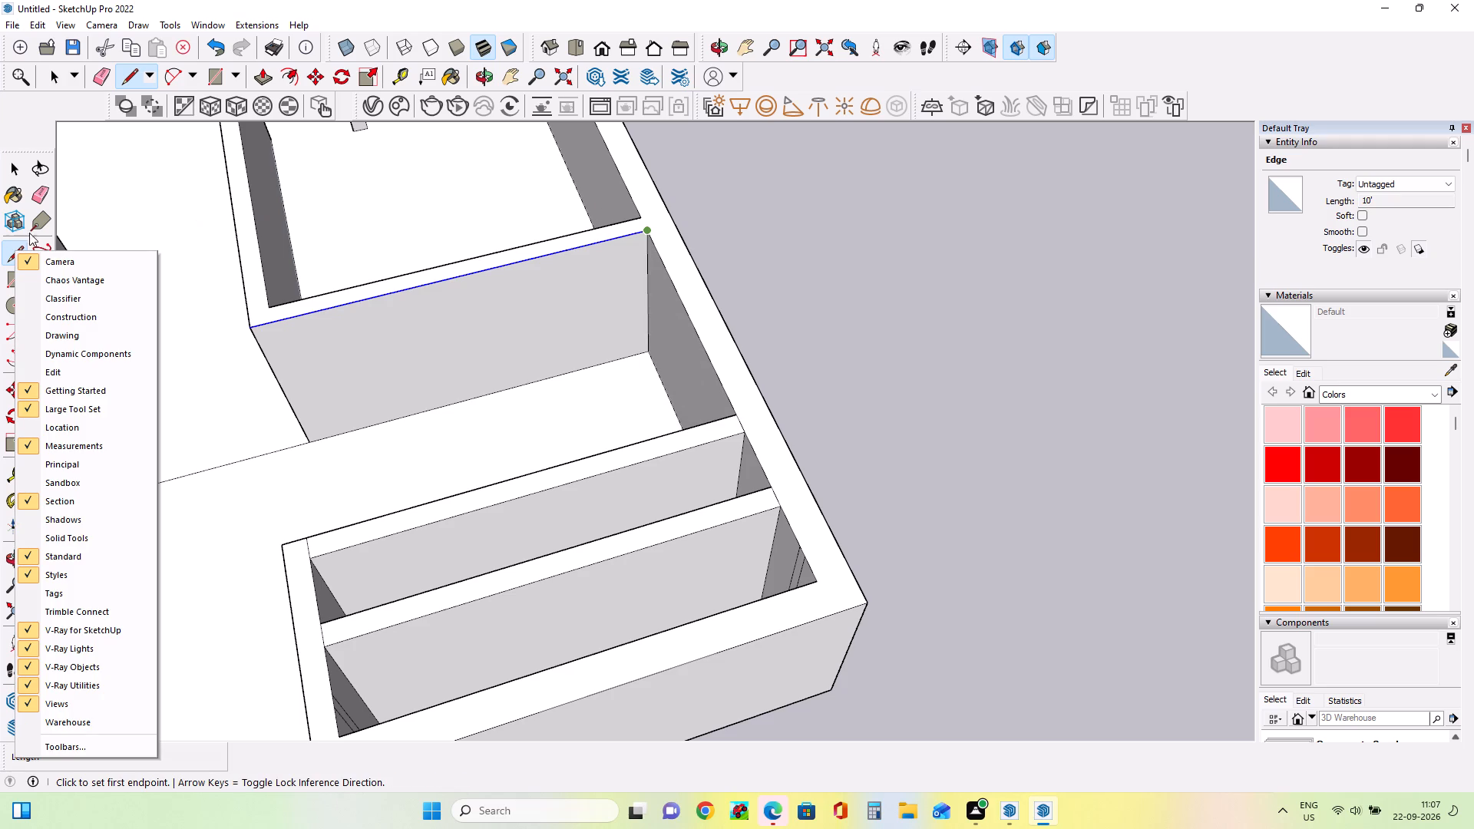
pyautogui.click(650, 230)
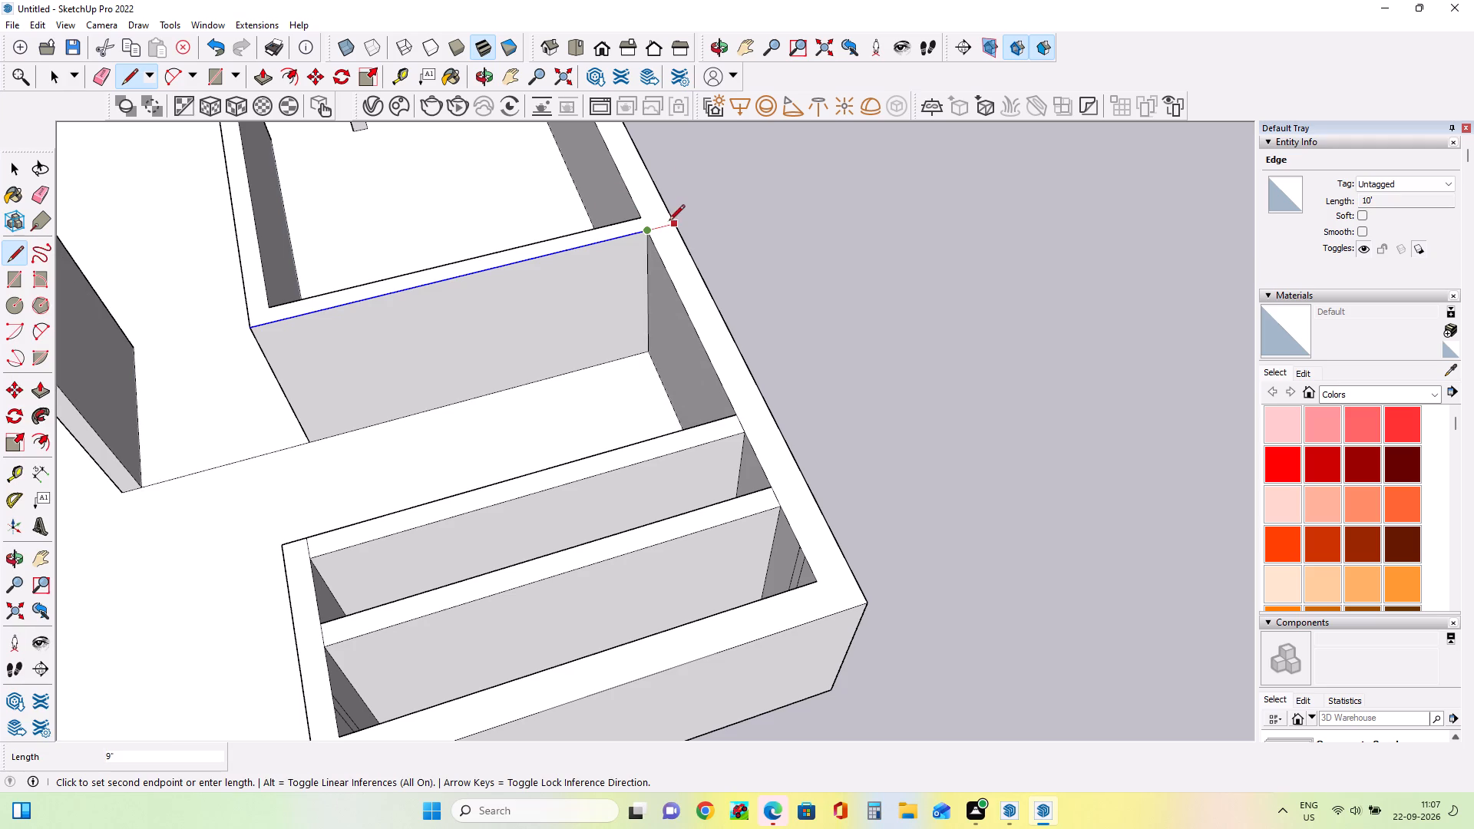
pyautogui.doubleClick(671, 223)
# Push/Pull the connected house wall top beyond the 9" dividing line up 9', leaving out the lower-right slot walls.
pyautogui.scroll(-9, 815, 270)
pyautogui.moveTo(898, 339); pyautogui.dragTo(858, 359, button='middle')
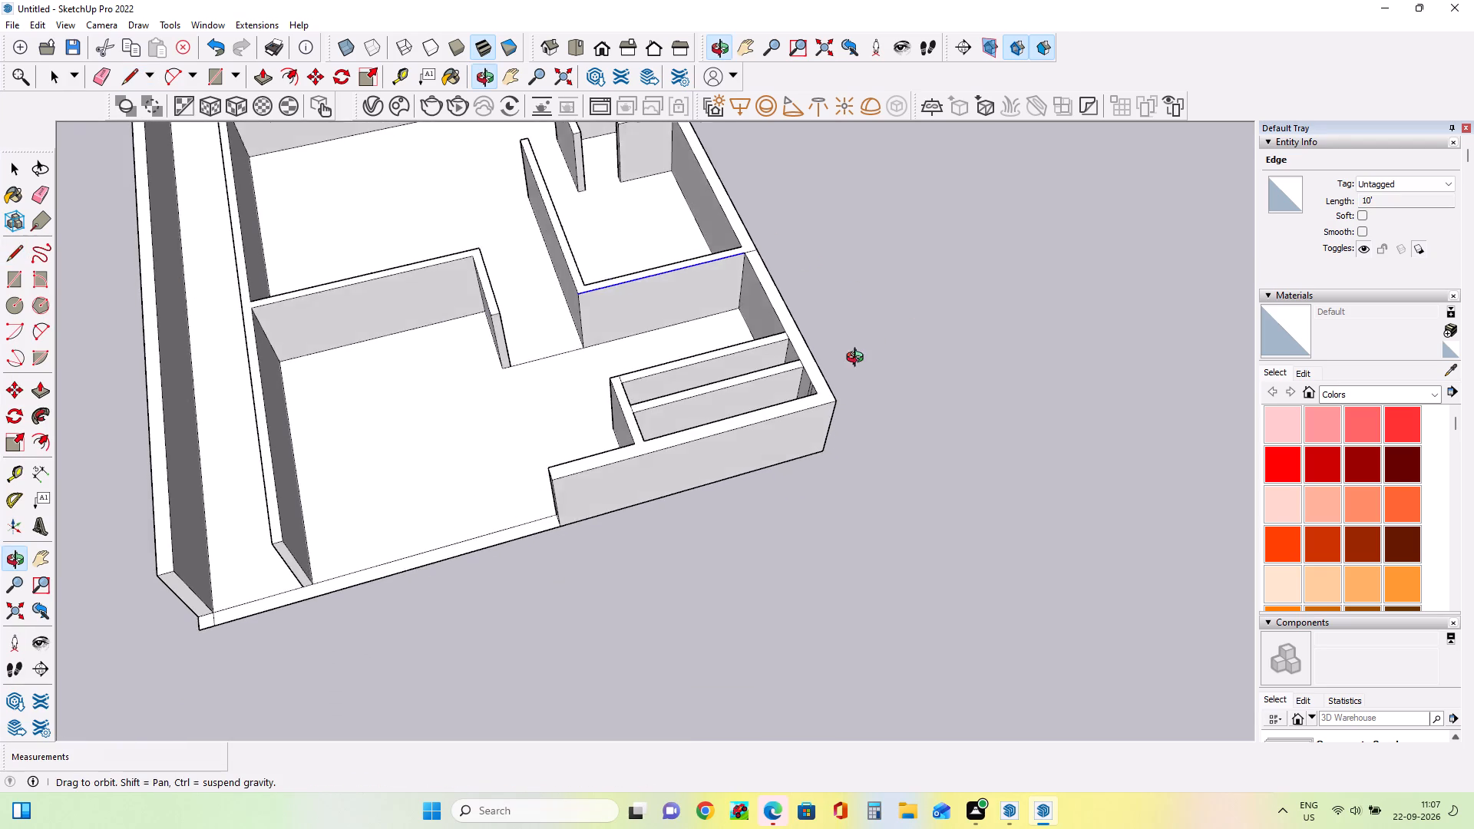
pyautogui.moveTo(858, 359); pyautogui.dragTo(804, 358, button='middle')
pyautogui.click(37, 388)
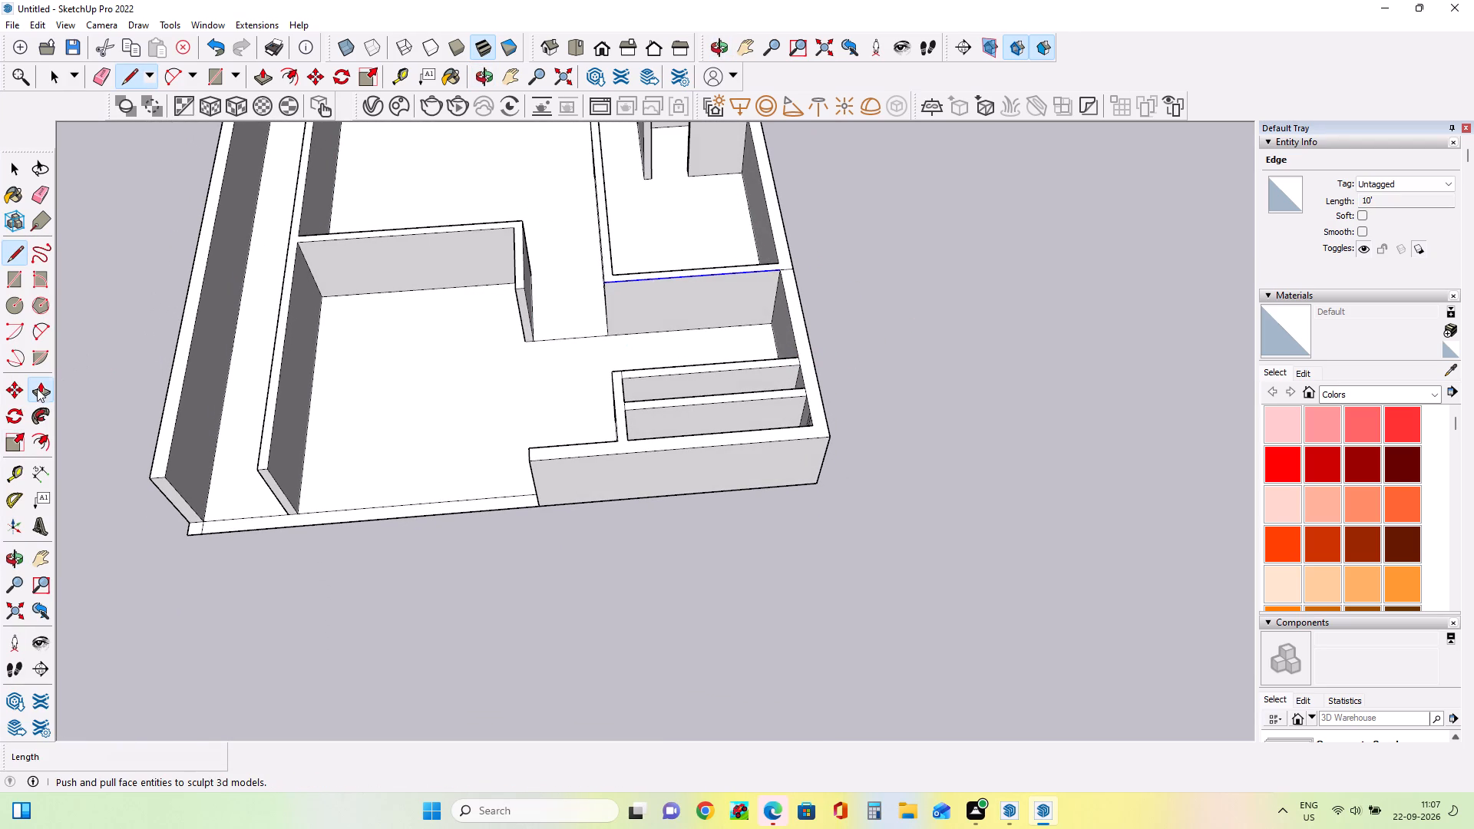
pyautogui.click(629, 273)
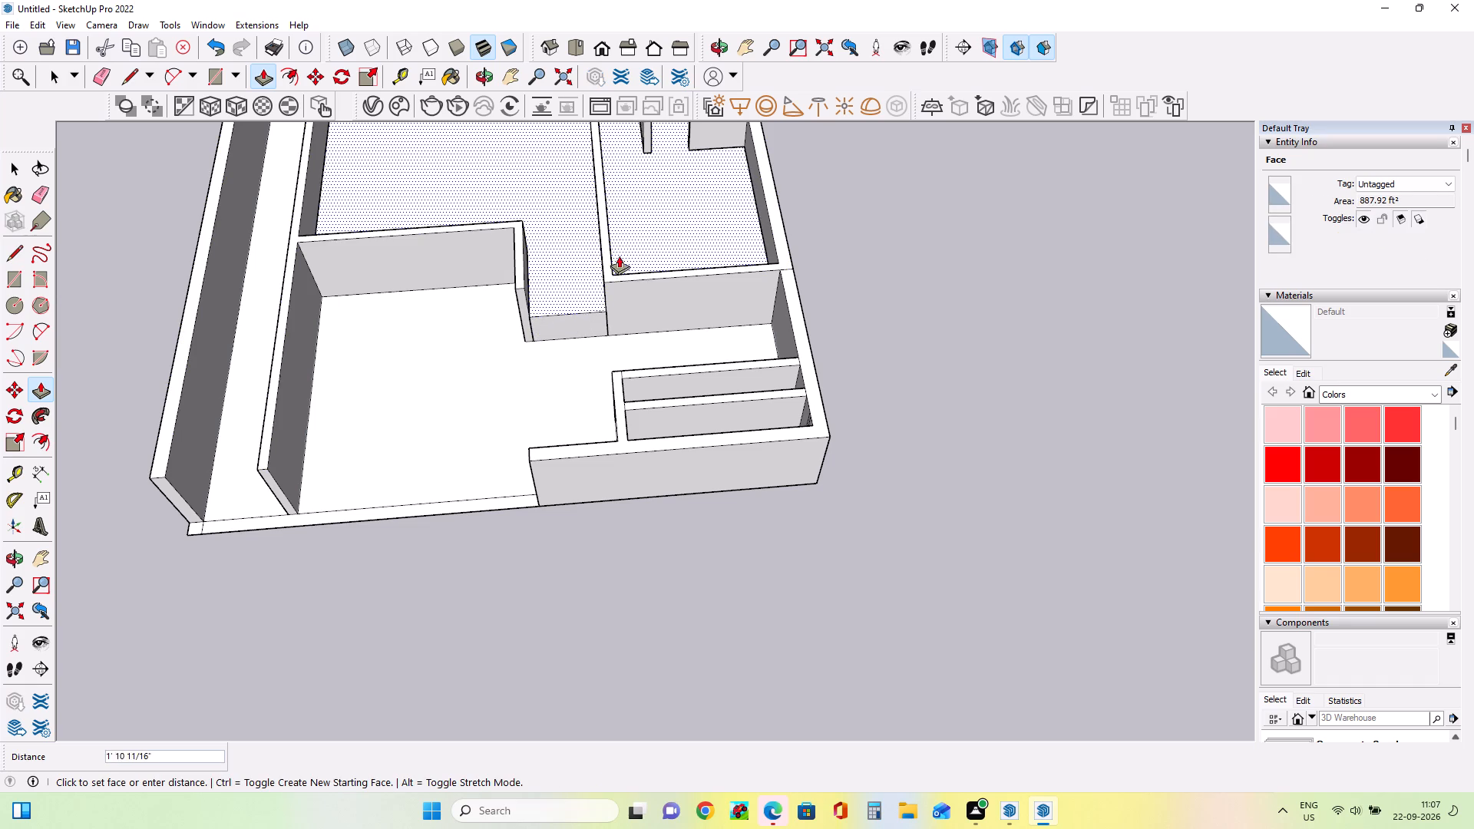
pyautogui.press('Escape')
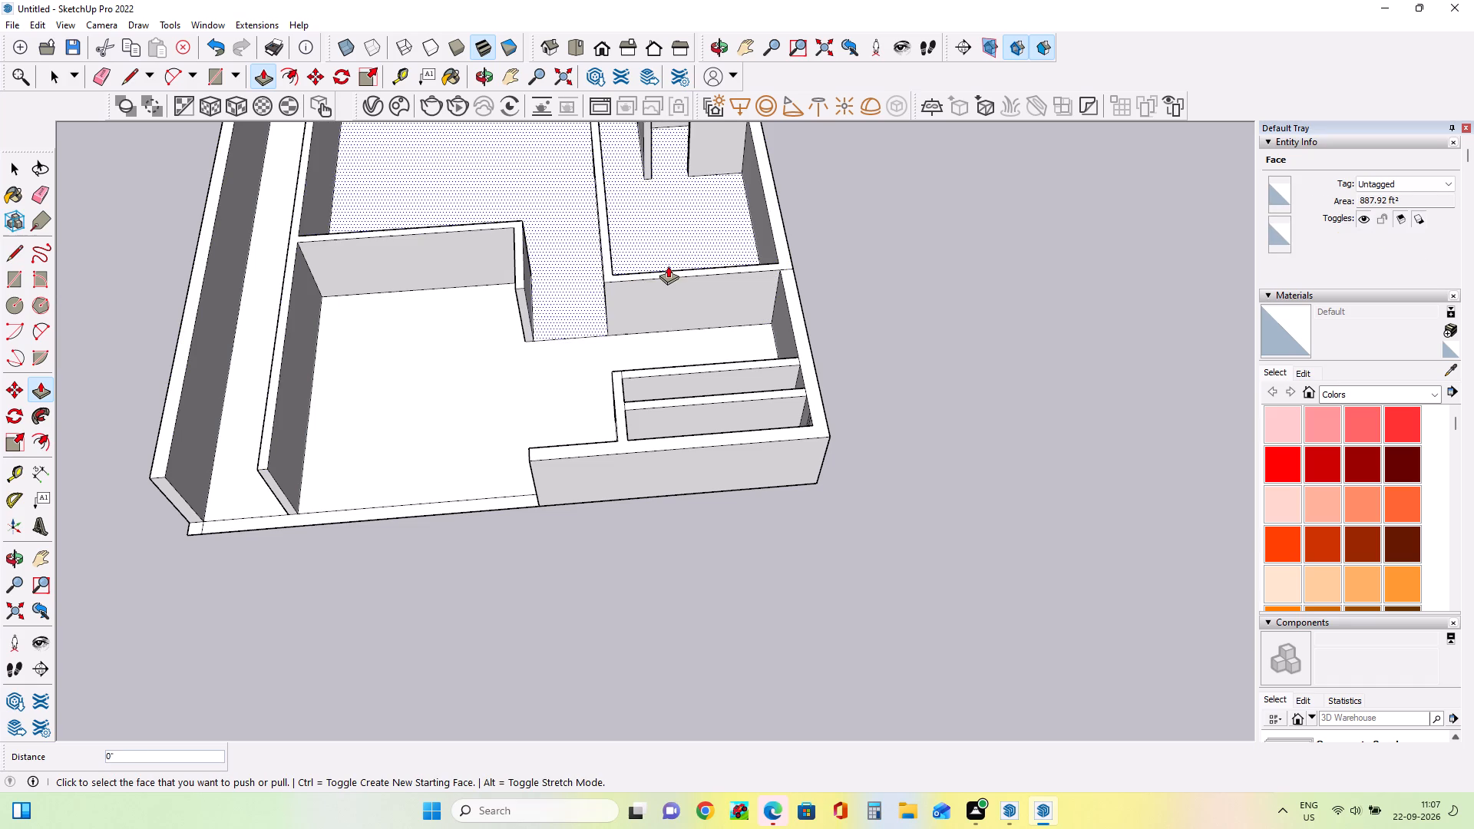
pyautogui.click(667, 272)
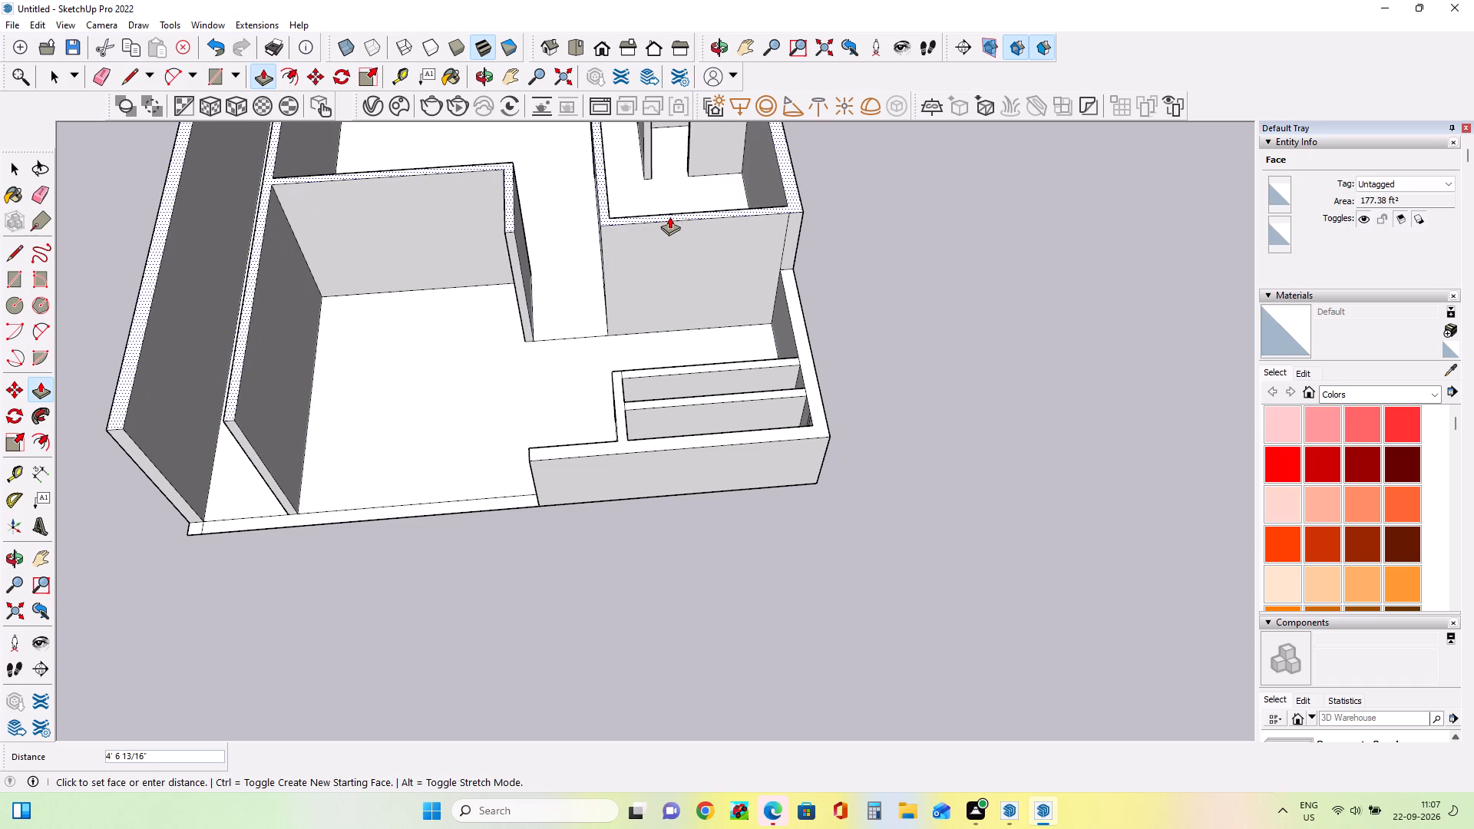
pyautogui.write("9'")
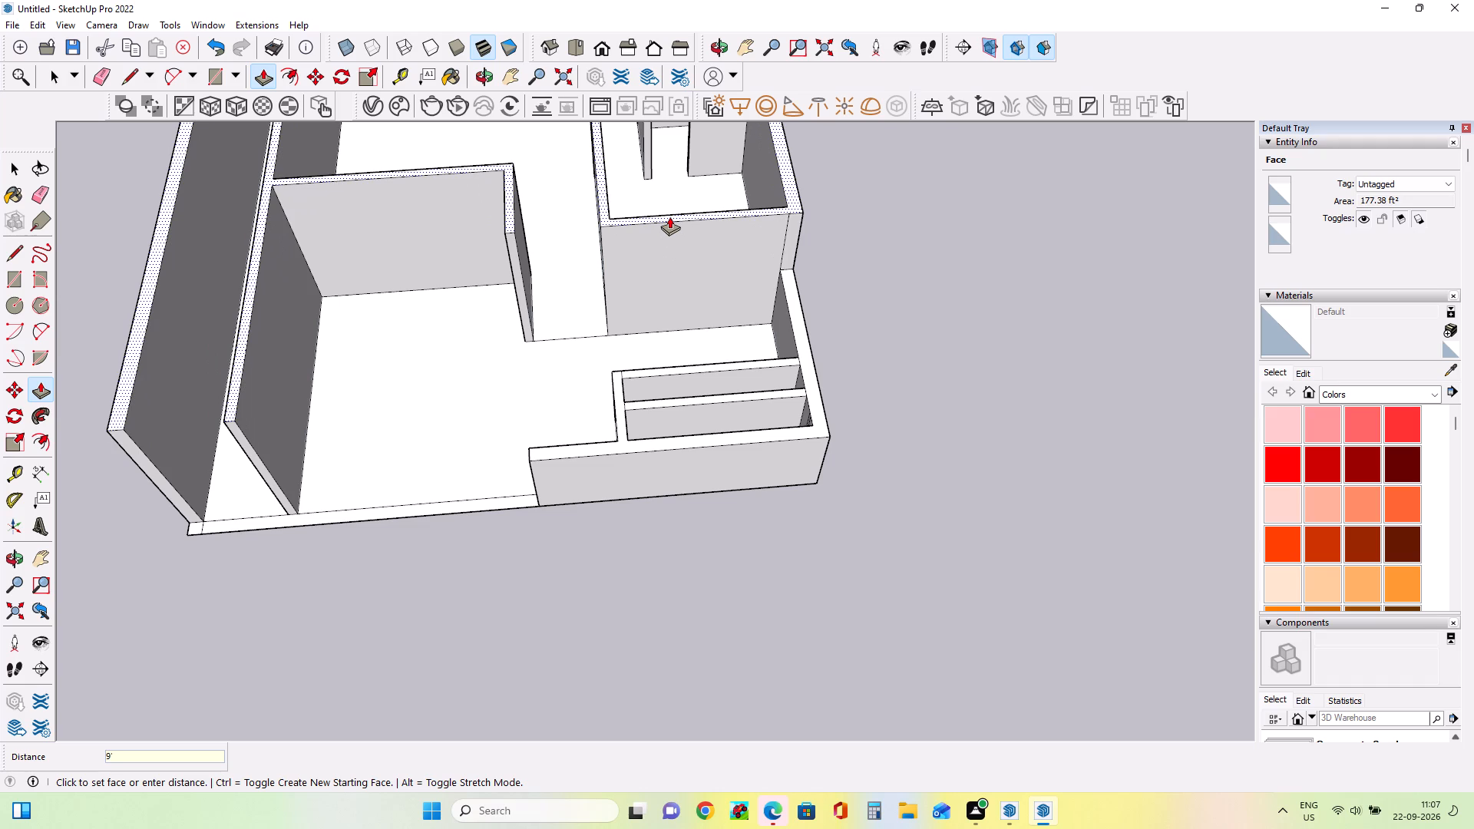
pyautogui.press('Return')
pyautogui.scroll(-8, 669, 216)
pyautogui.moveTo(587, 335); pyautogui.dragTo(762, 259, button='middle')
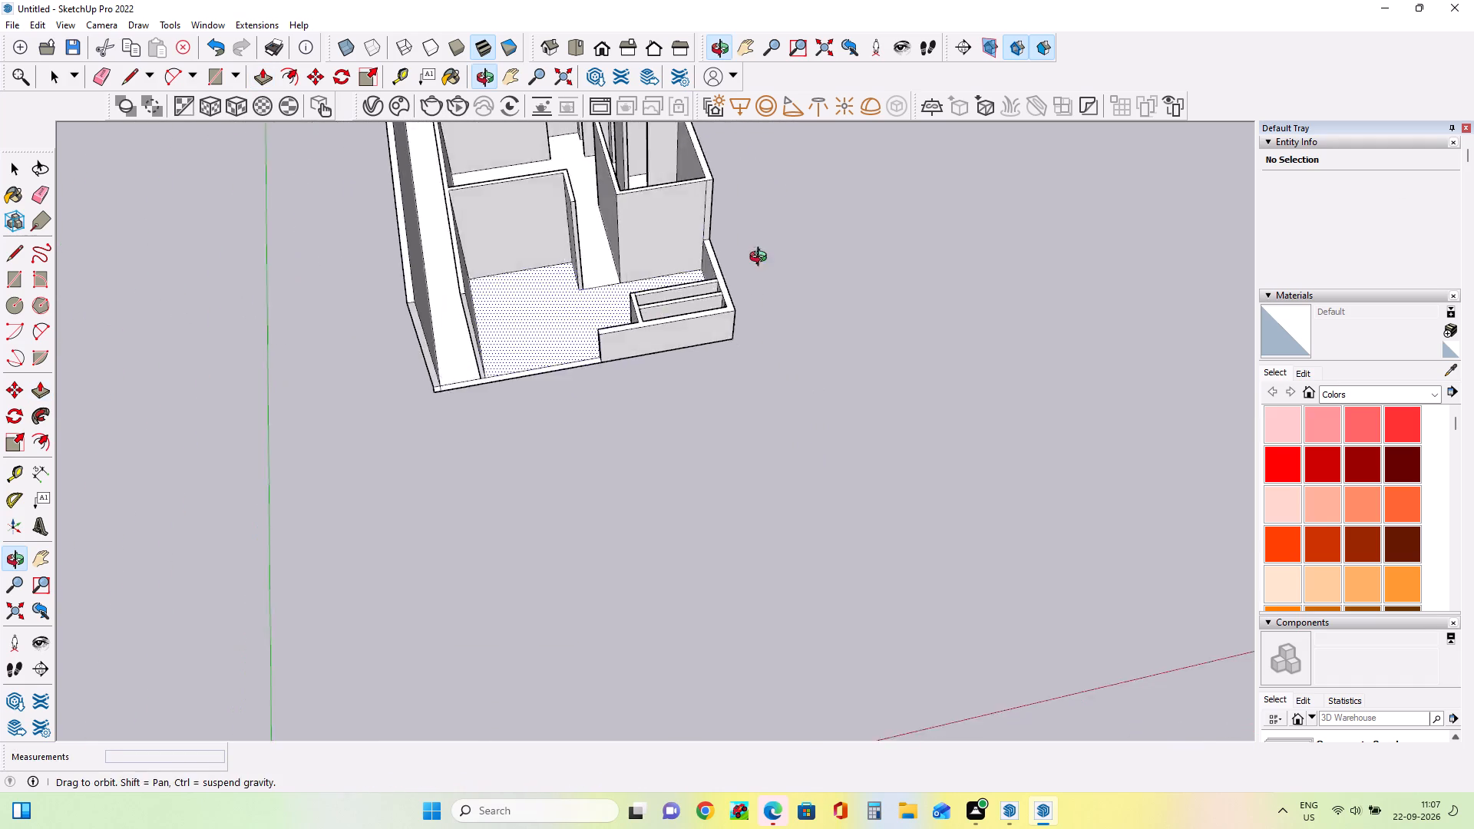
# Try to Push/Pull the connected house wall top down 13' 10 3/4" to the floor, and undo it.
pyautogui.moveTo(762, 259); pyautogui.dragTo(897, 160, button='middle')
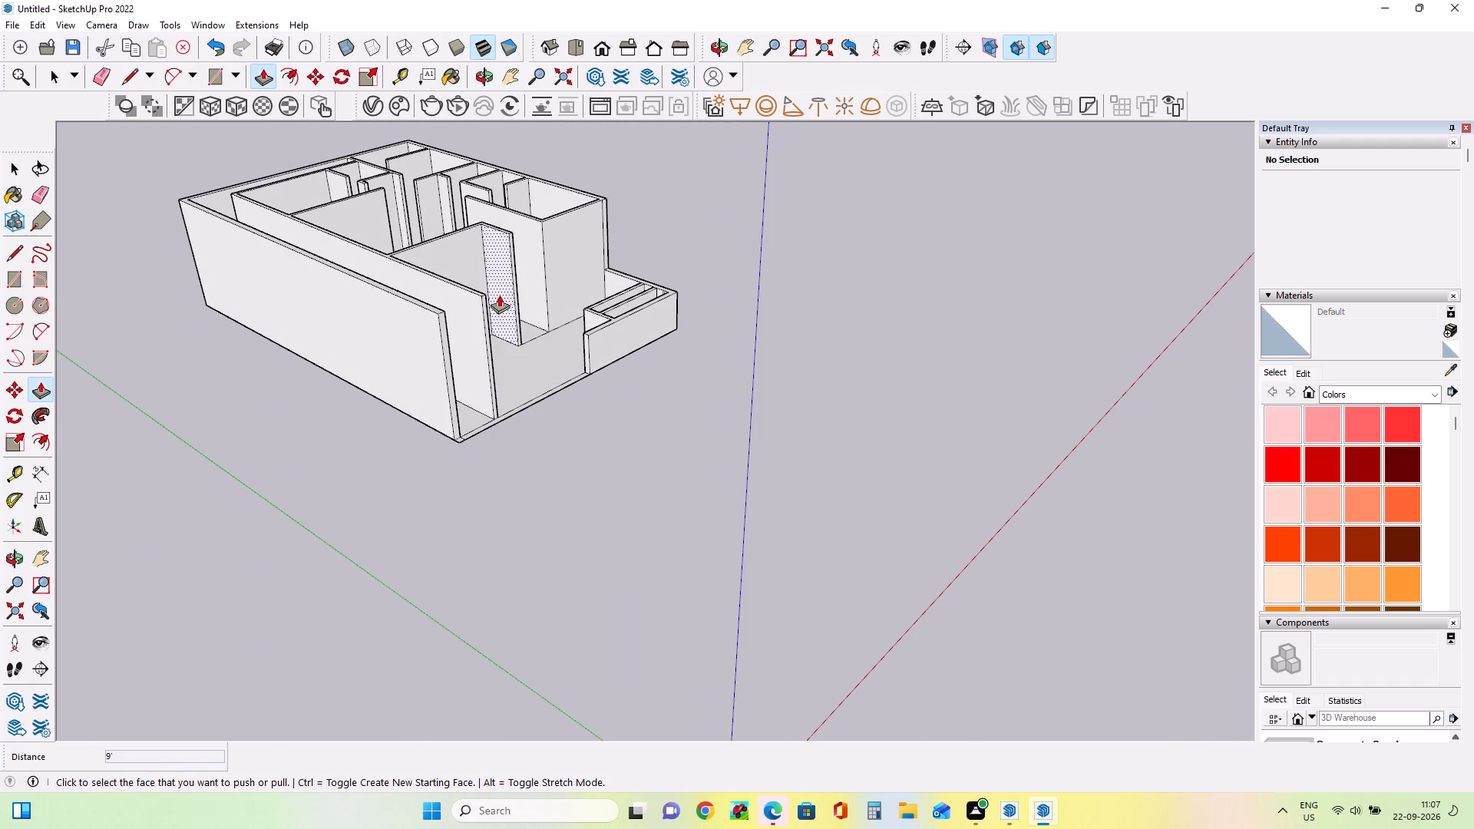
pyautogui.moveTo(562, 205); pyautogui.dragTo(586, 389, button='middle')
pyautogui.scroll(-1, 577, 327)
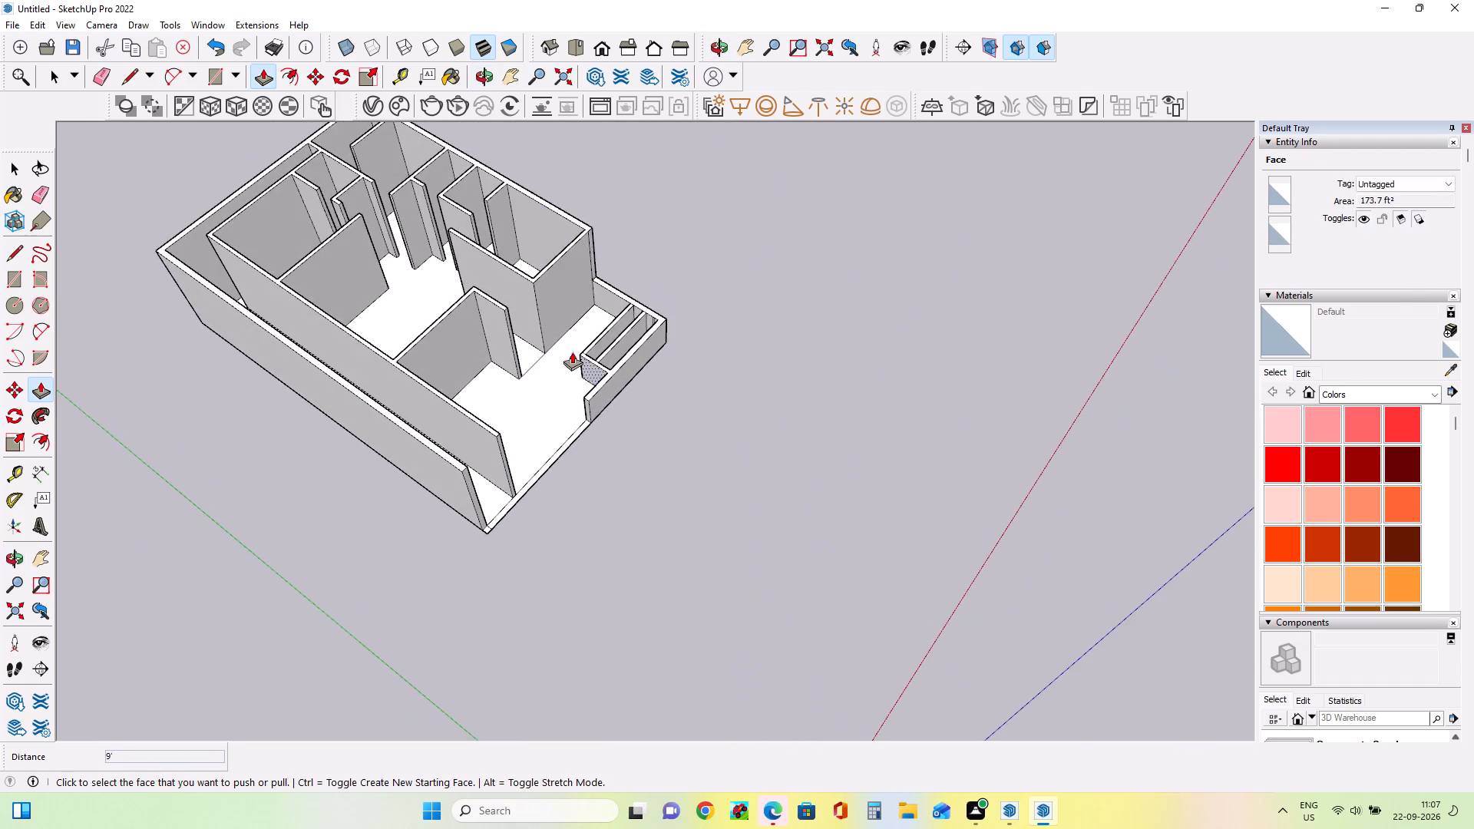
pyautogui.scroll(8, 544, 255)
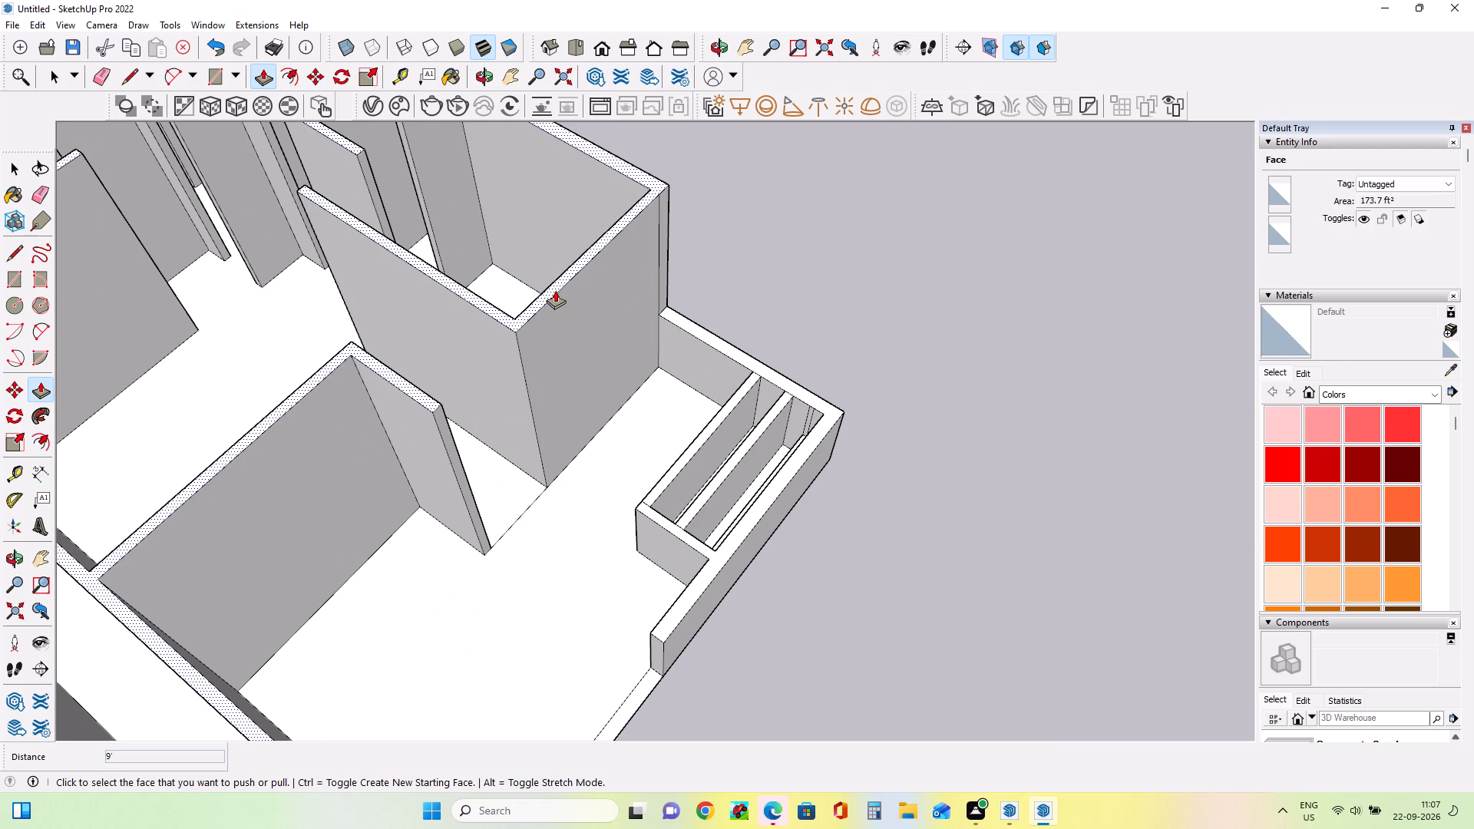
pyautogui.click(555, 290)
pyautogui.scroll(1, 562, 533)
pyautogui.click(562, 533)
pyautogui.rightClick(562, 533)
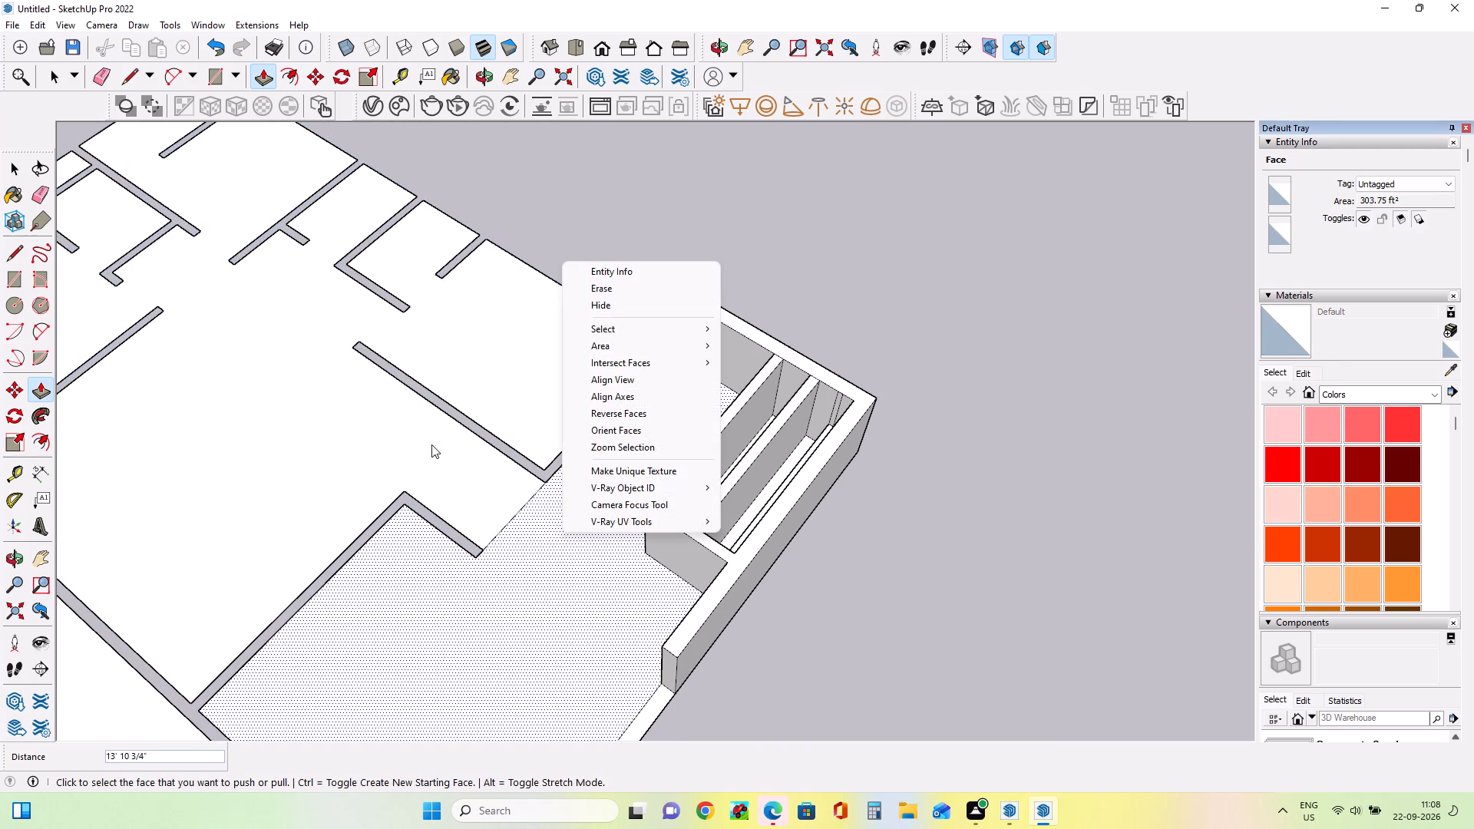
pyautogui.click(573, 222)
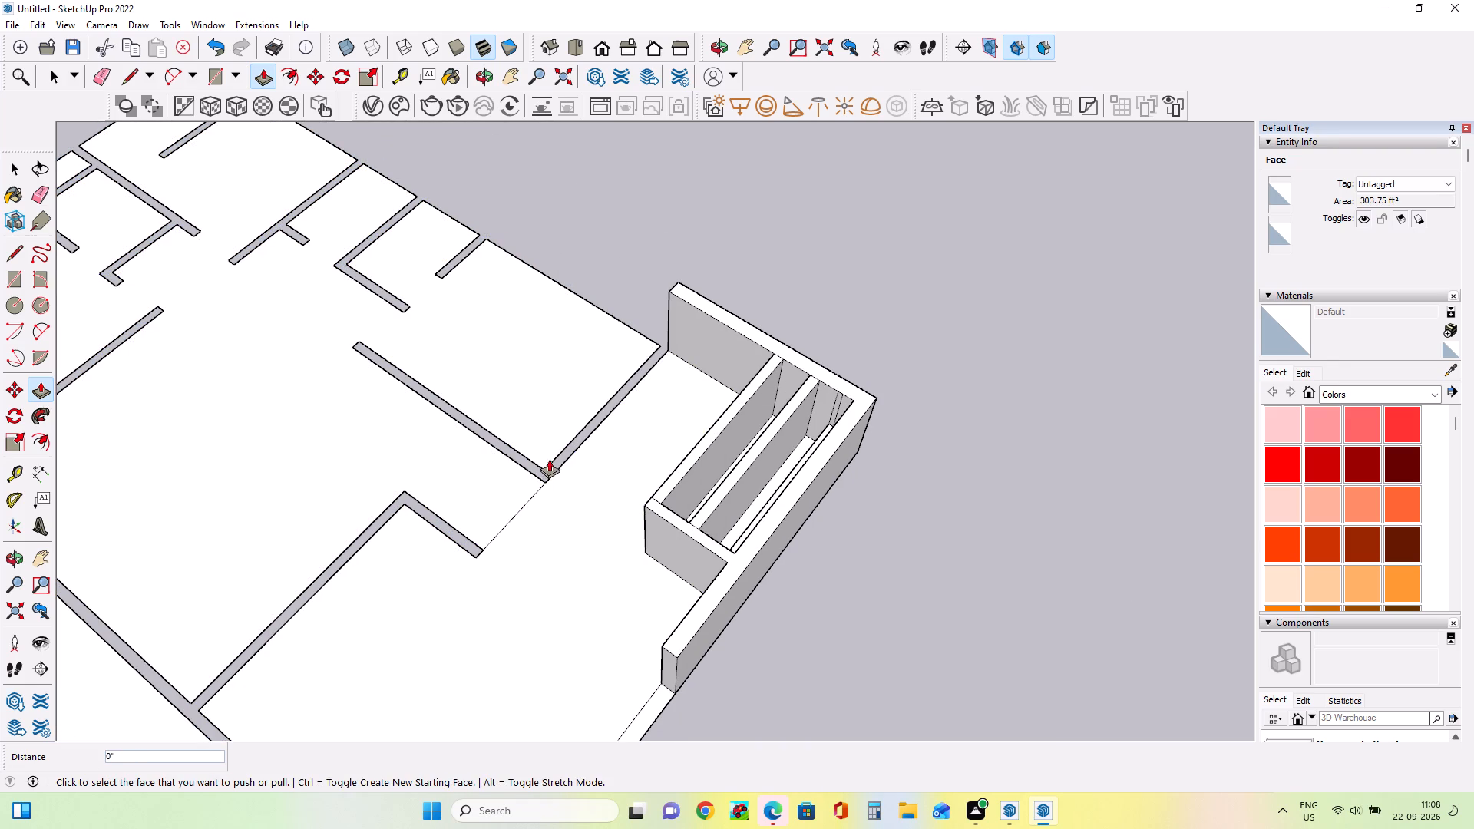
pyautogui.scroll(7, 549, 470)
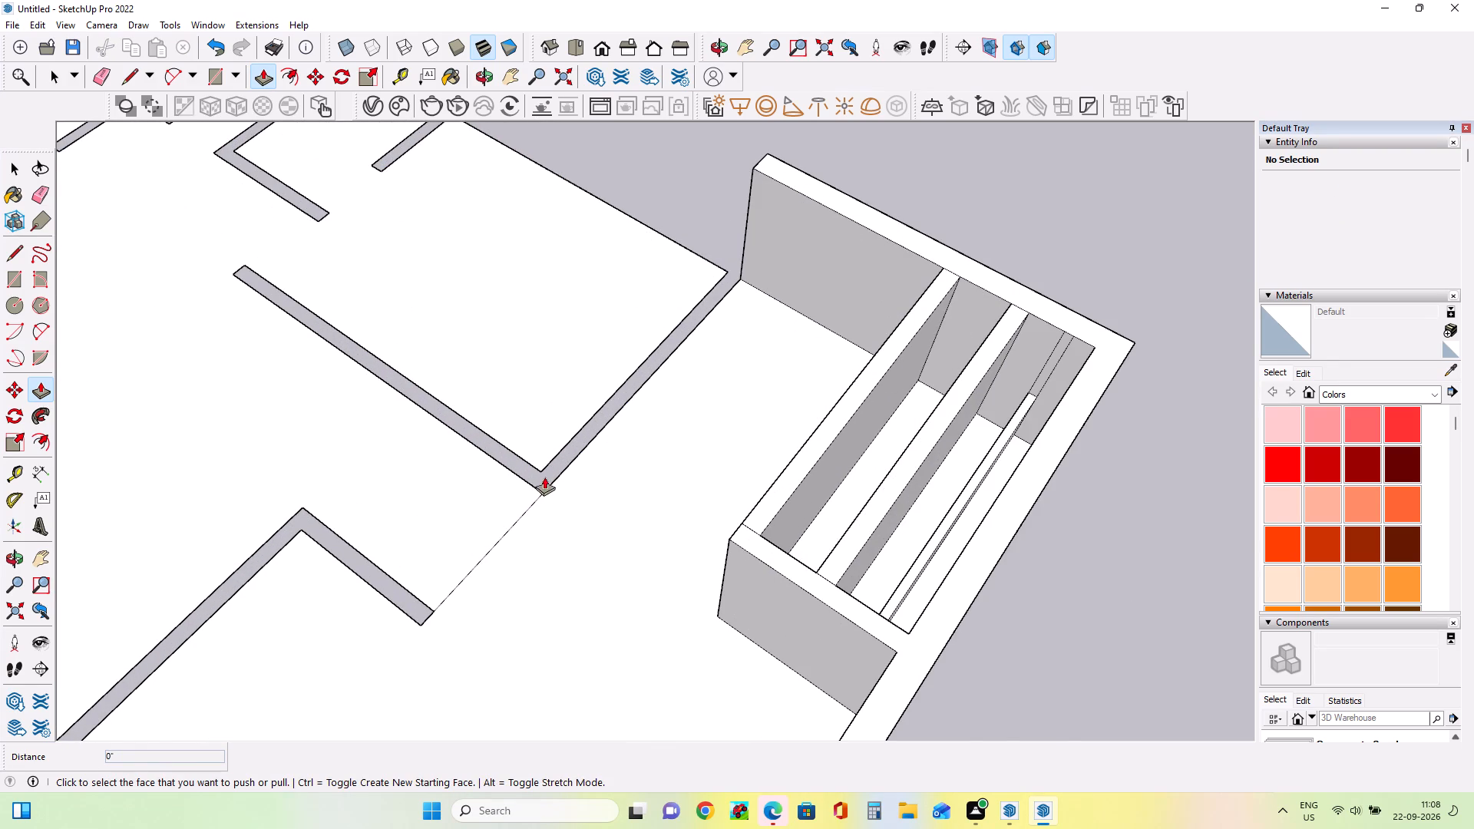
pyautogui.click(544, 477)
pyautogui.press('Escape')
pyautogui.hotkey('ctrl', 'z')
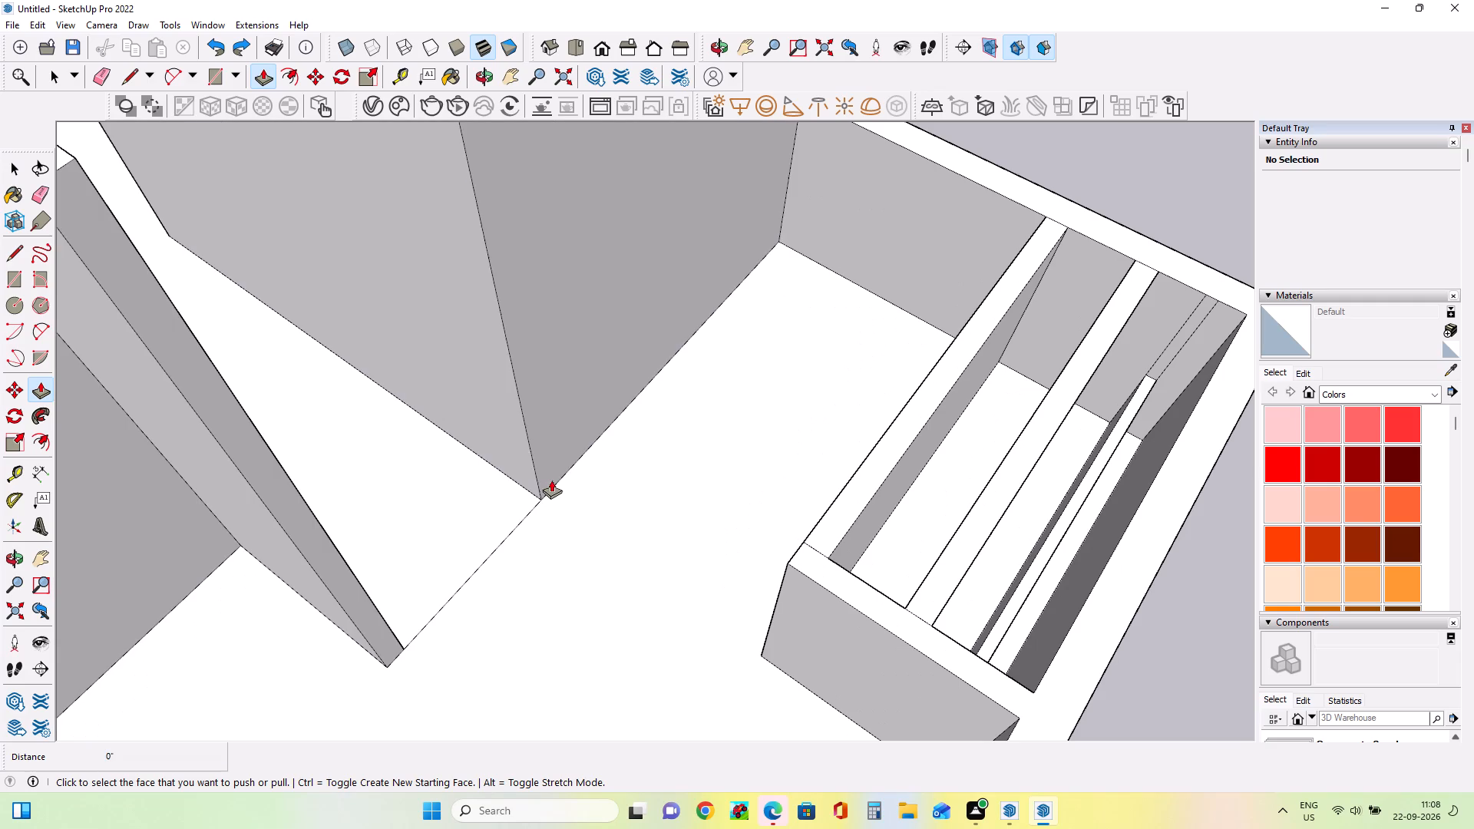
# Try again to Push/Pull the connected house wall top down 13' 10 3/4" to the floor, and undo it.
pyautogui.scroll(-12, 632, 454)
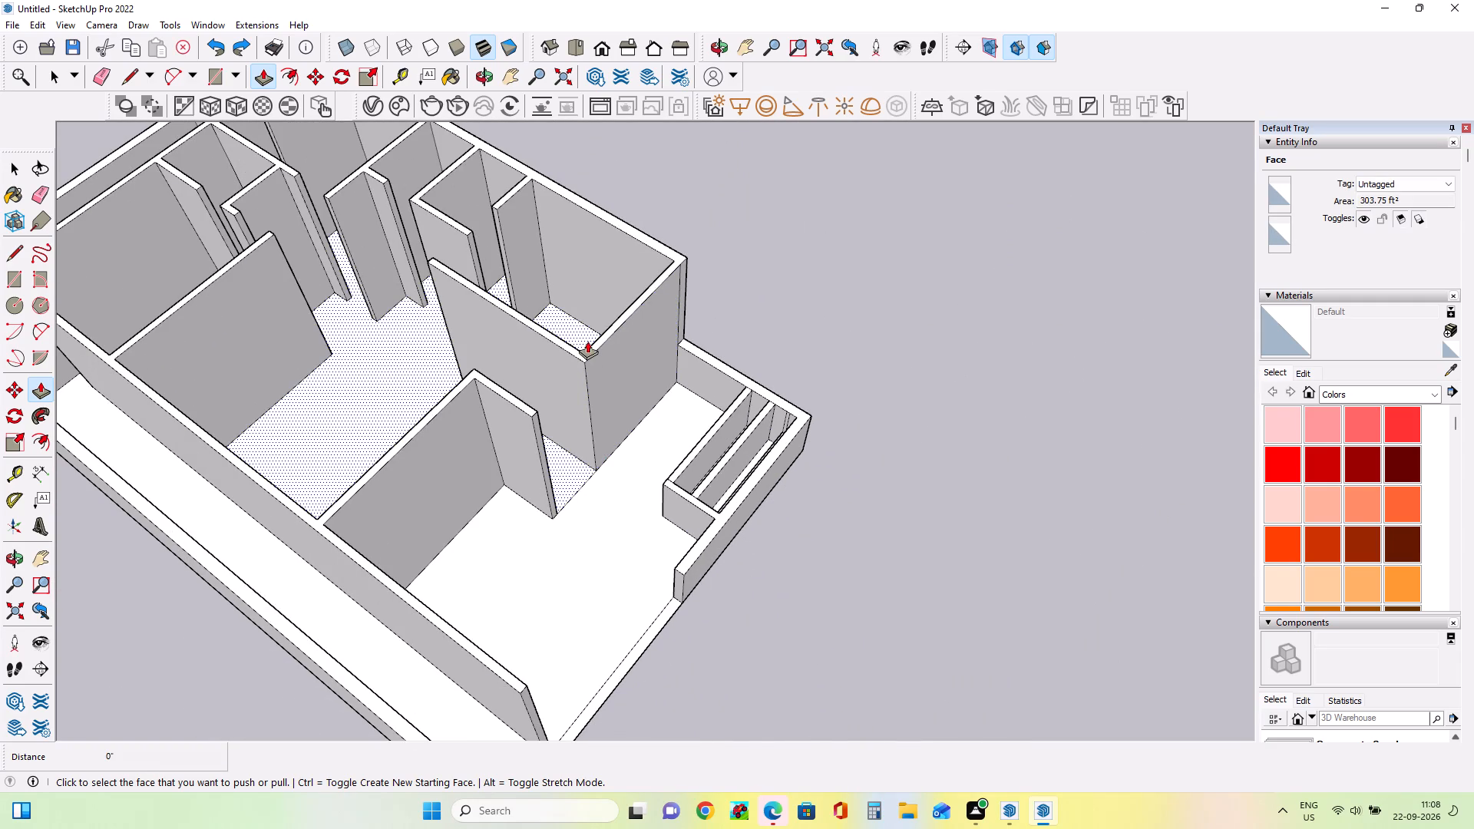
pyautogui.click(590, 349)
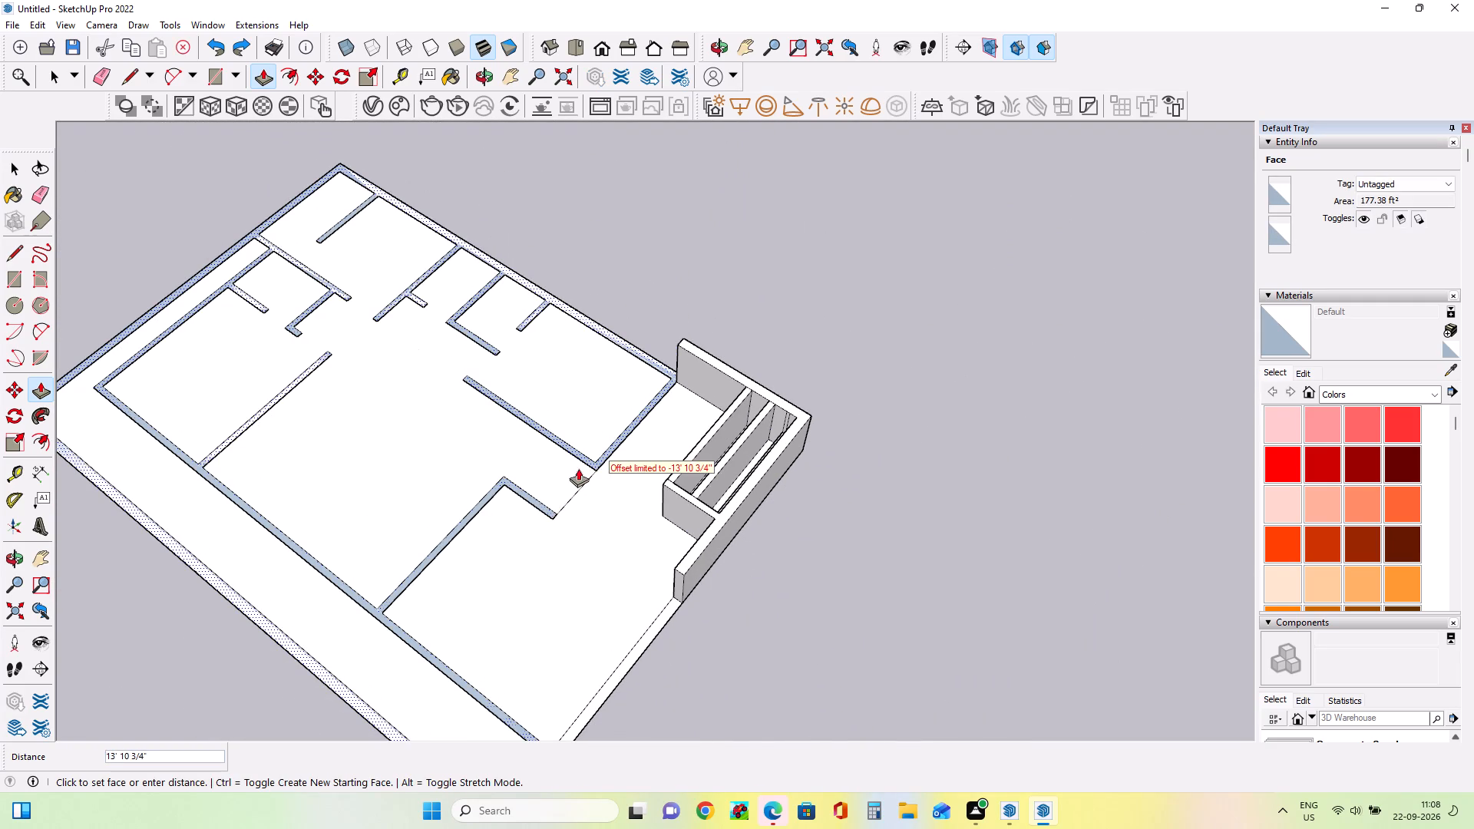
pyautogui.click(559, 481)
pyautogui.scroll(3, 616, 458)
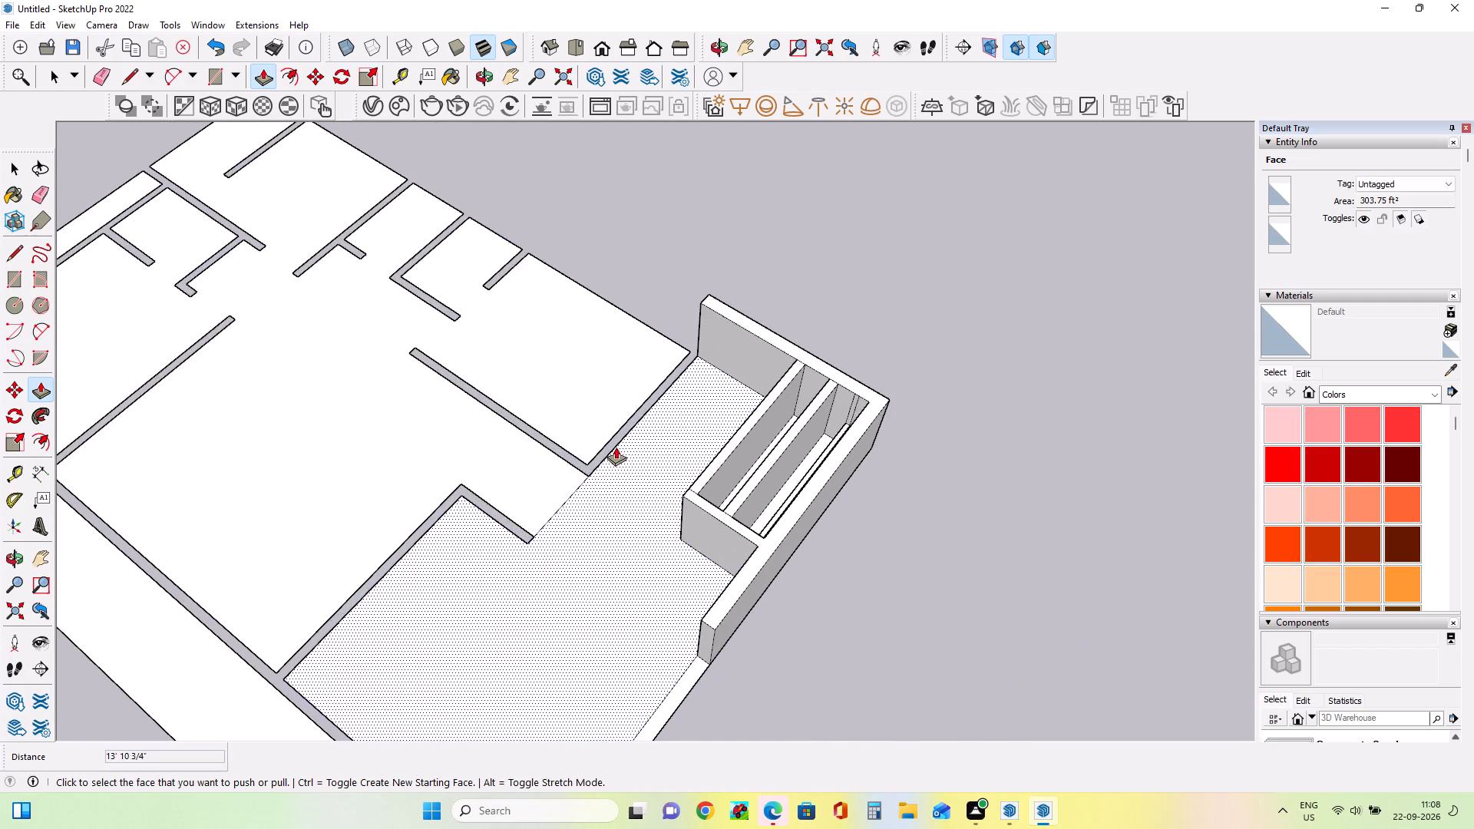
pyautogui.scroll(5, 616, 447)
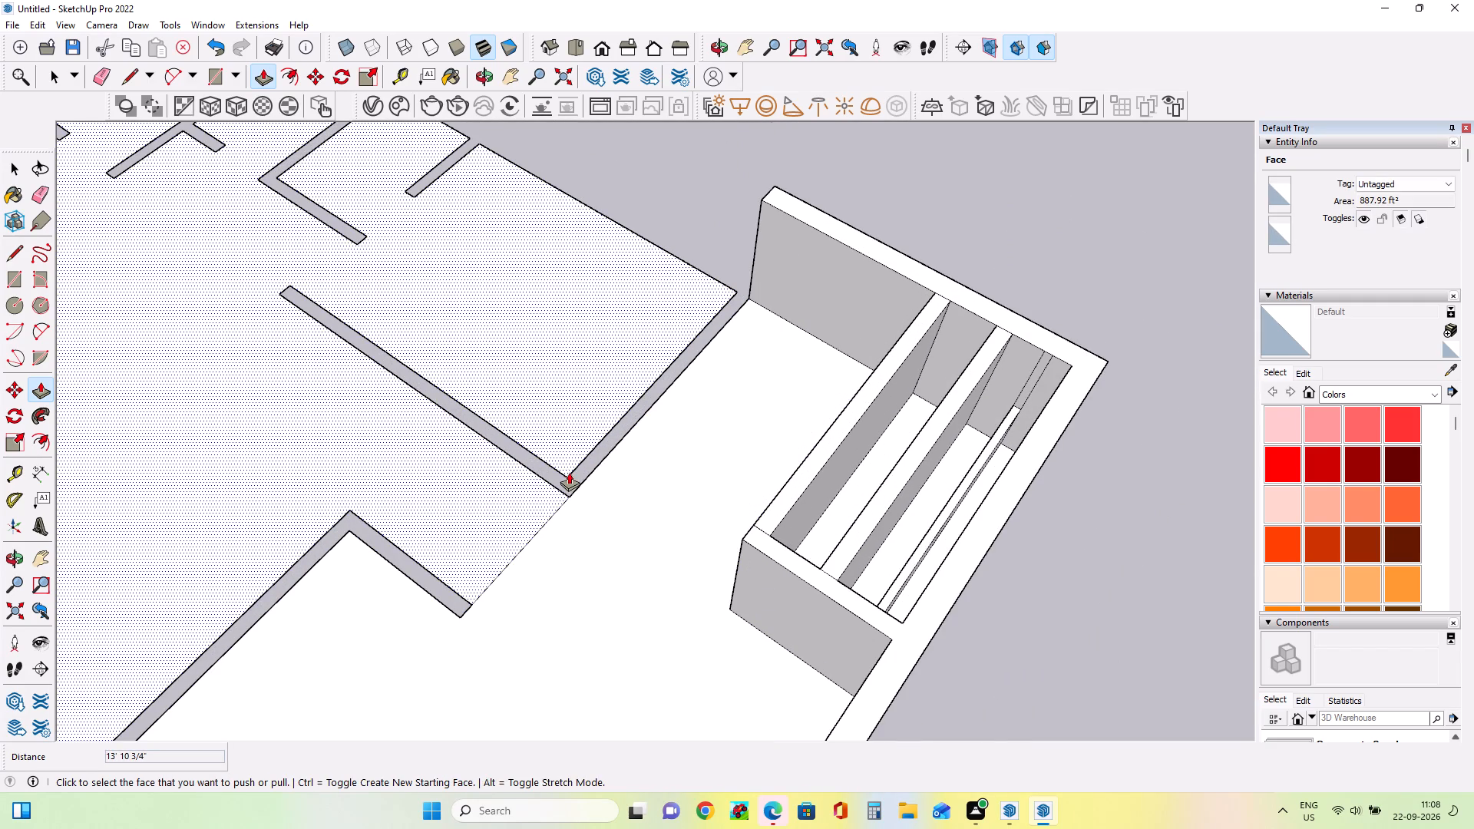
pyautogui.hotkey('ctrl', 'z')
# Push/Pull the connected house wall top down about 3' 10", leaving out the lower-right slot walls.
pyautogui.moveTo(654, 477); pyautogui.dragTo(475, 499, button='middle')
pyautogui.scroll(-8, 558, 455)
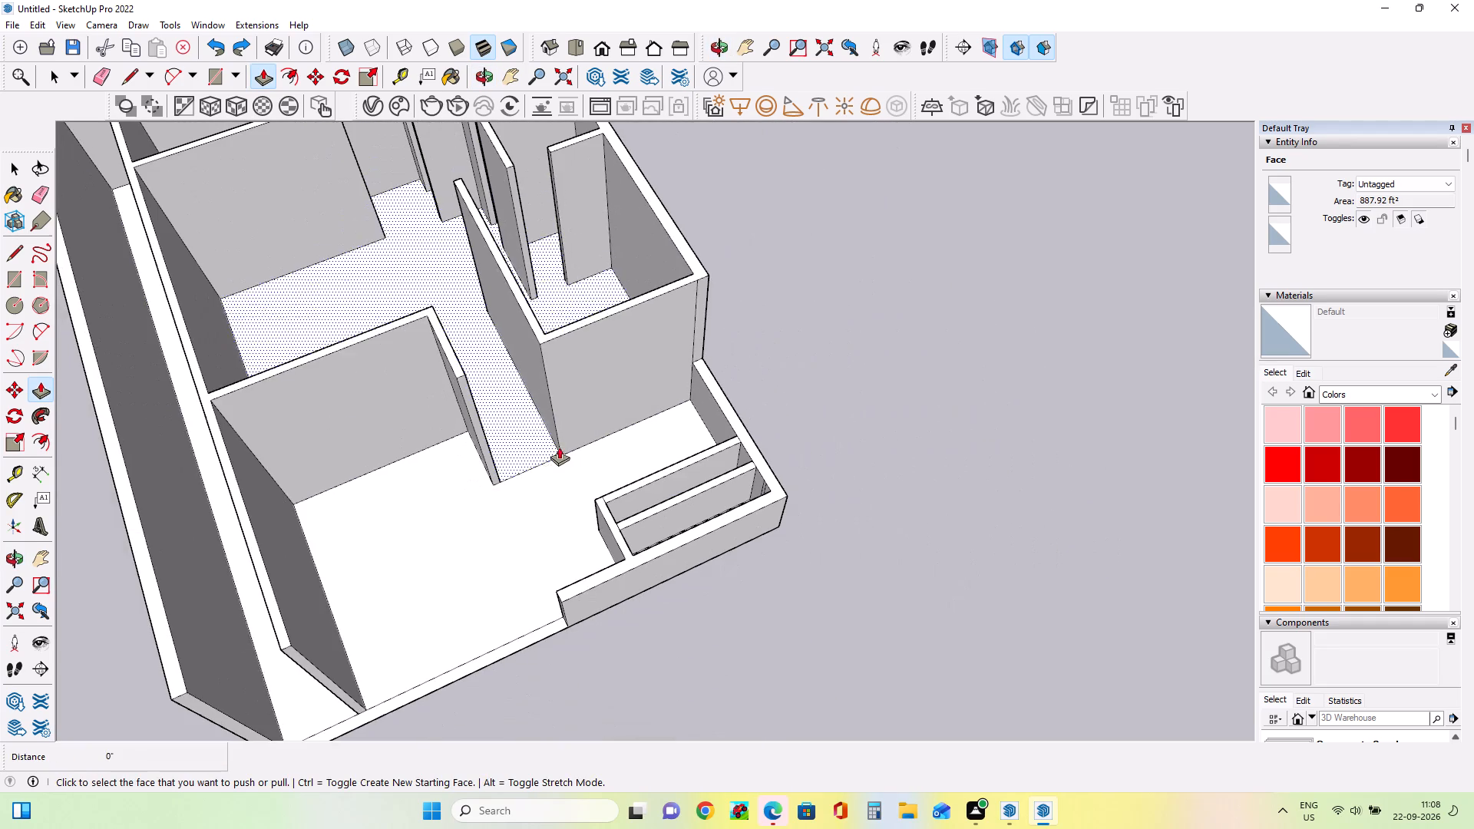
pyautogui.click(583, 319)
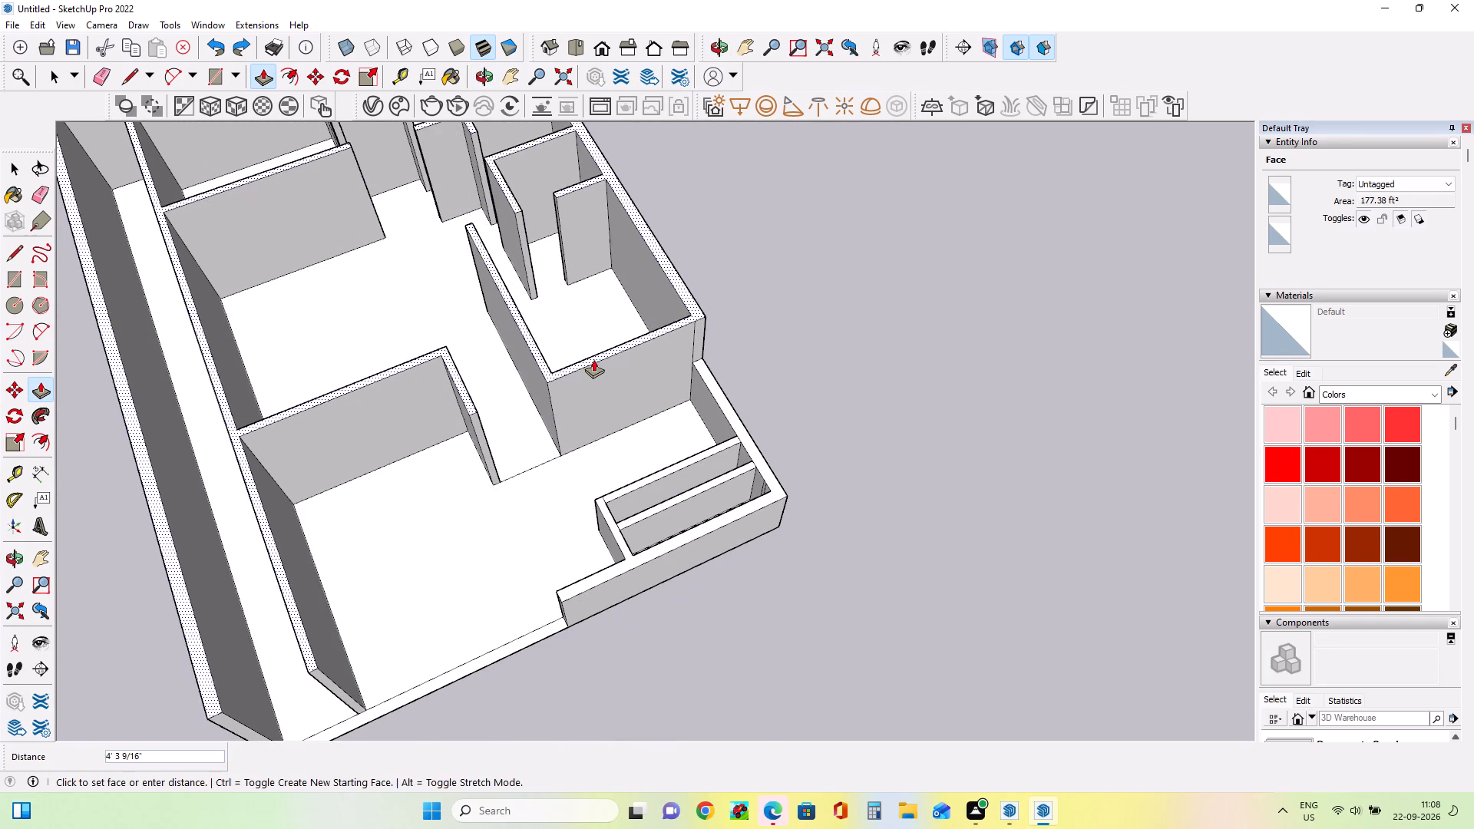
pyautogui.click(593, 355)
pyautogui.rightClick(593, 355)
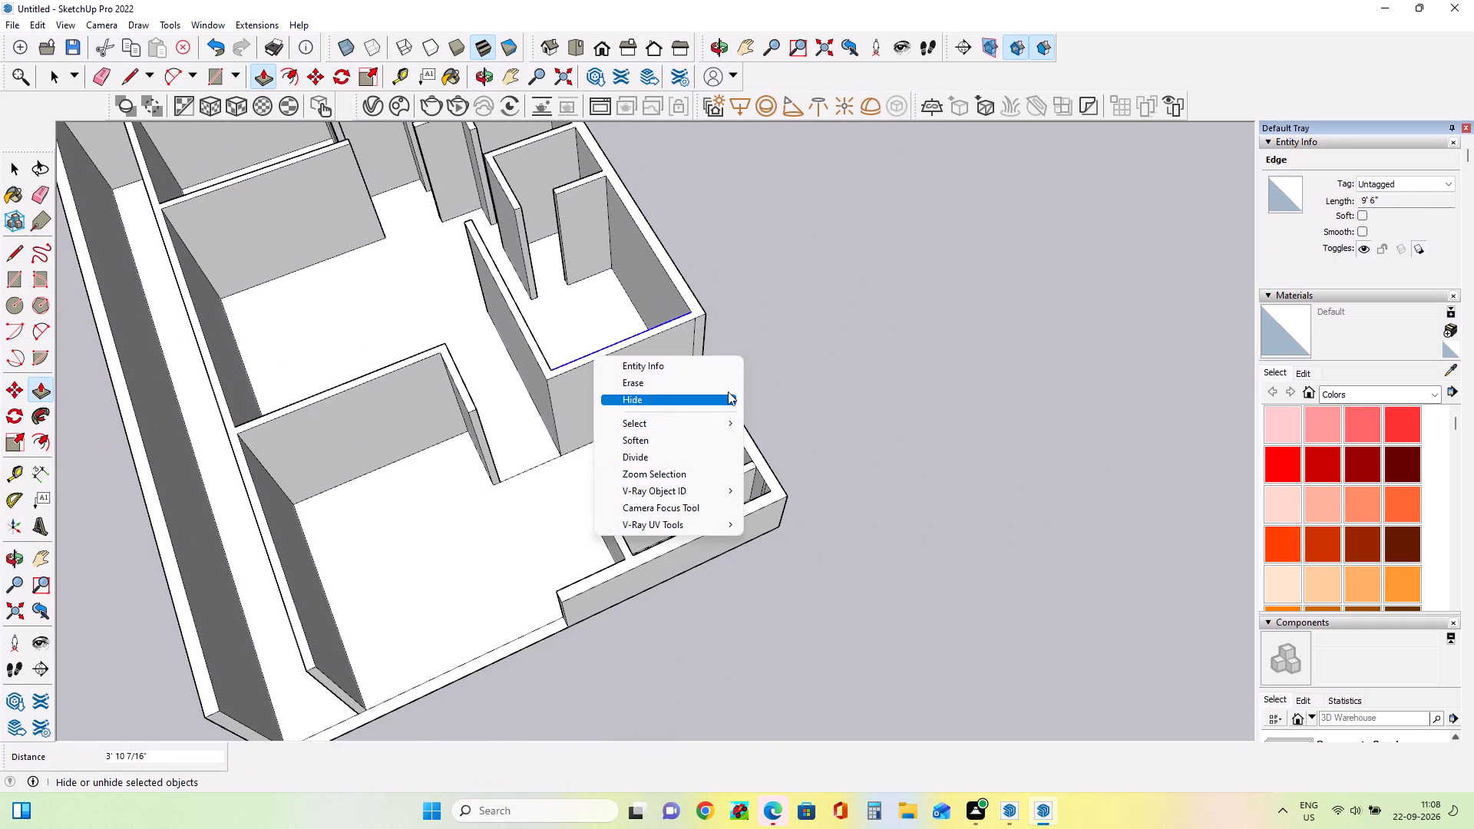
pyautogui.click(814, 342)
# Examine the height of the house walls against the lower-right slot walls from several angles.
pyautogui.moveTo(670, 494); pyautogui.dragTo(491, 345, button='middle')
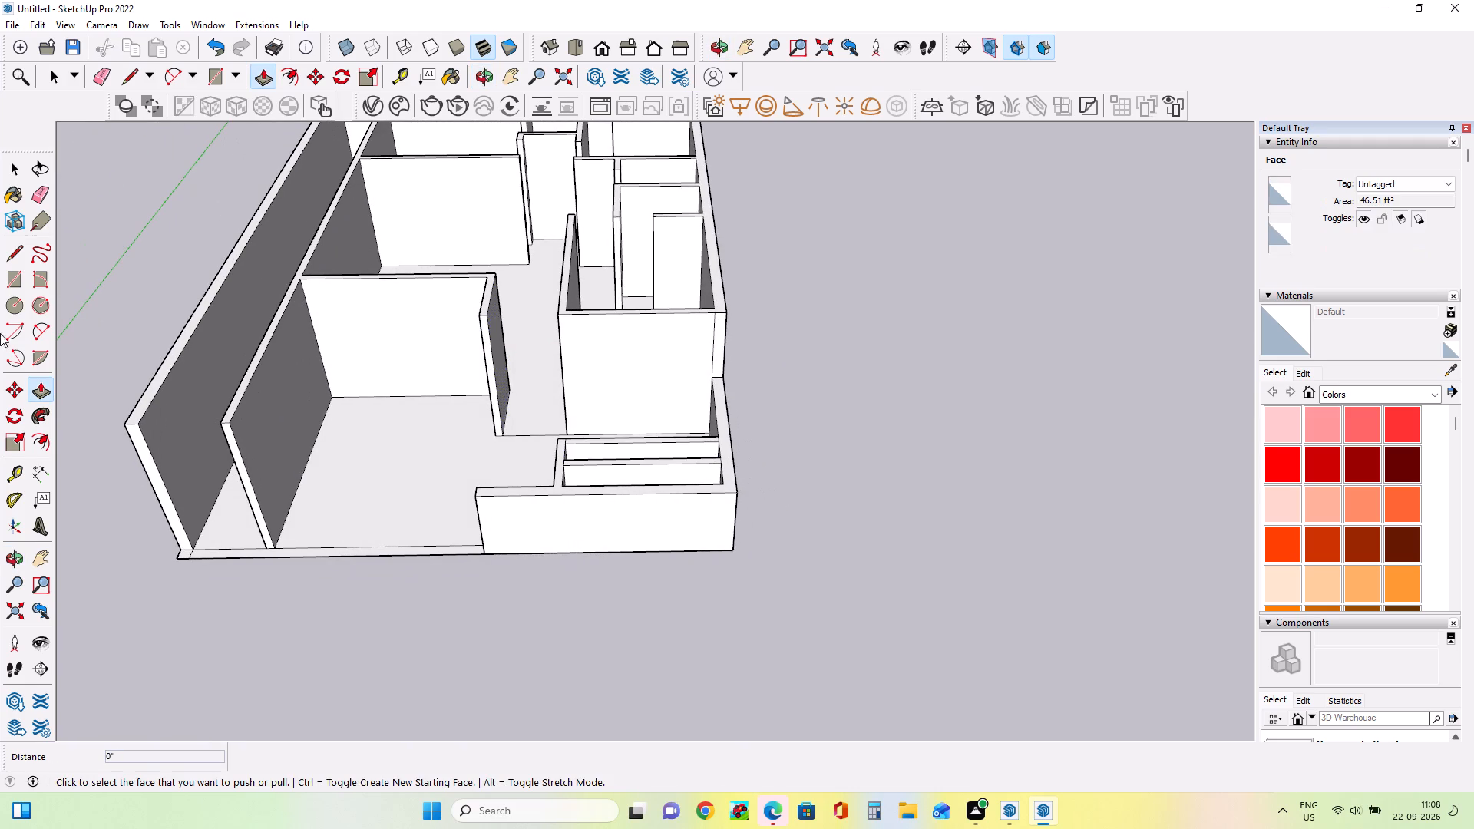
pyautogui.click(41, 471)
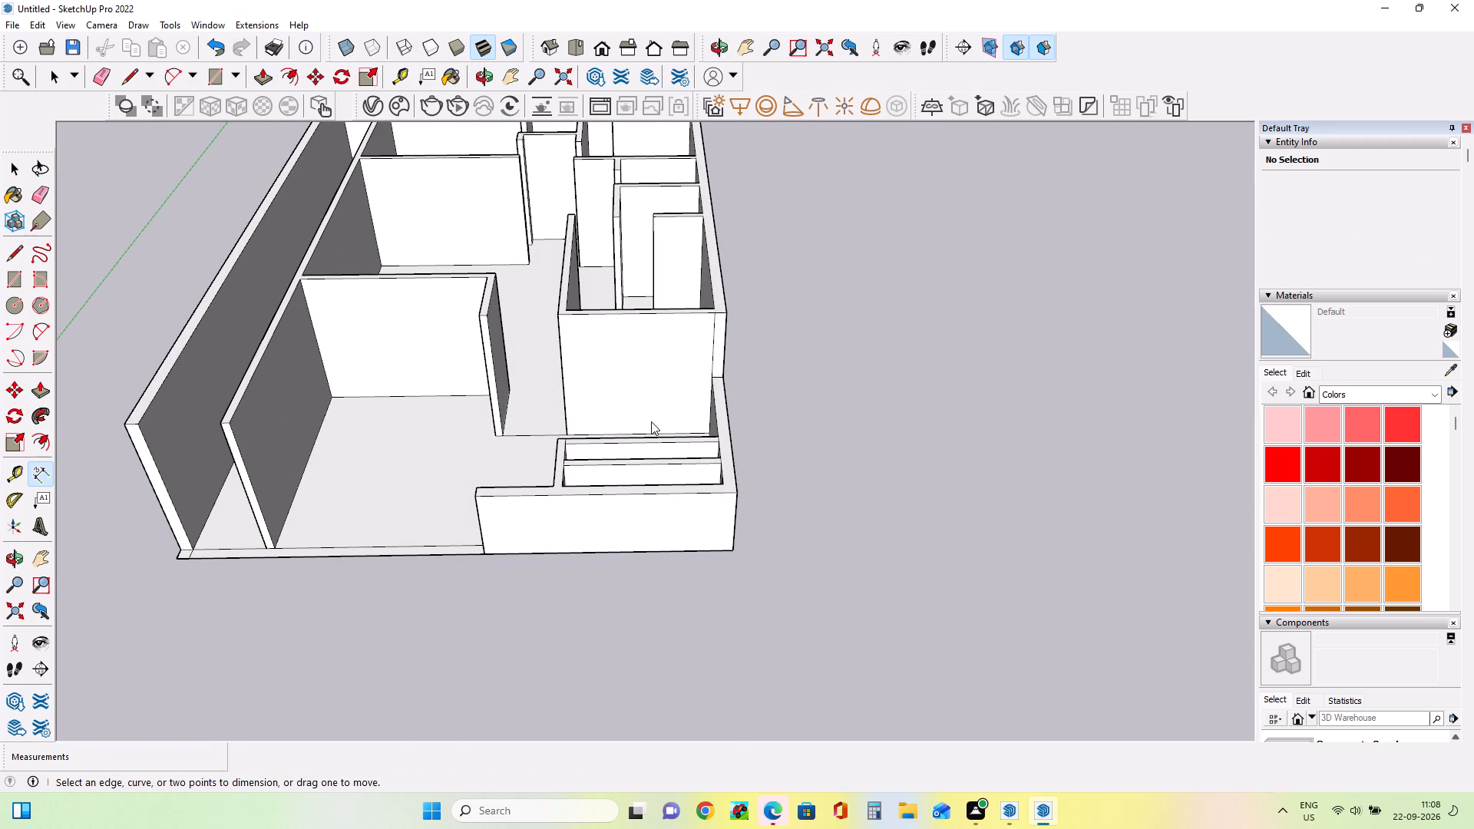
pyautogui.moveTo(510, 456); pyautogui.dragTo(689, 468, button='middle')
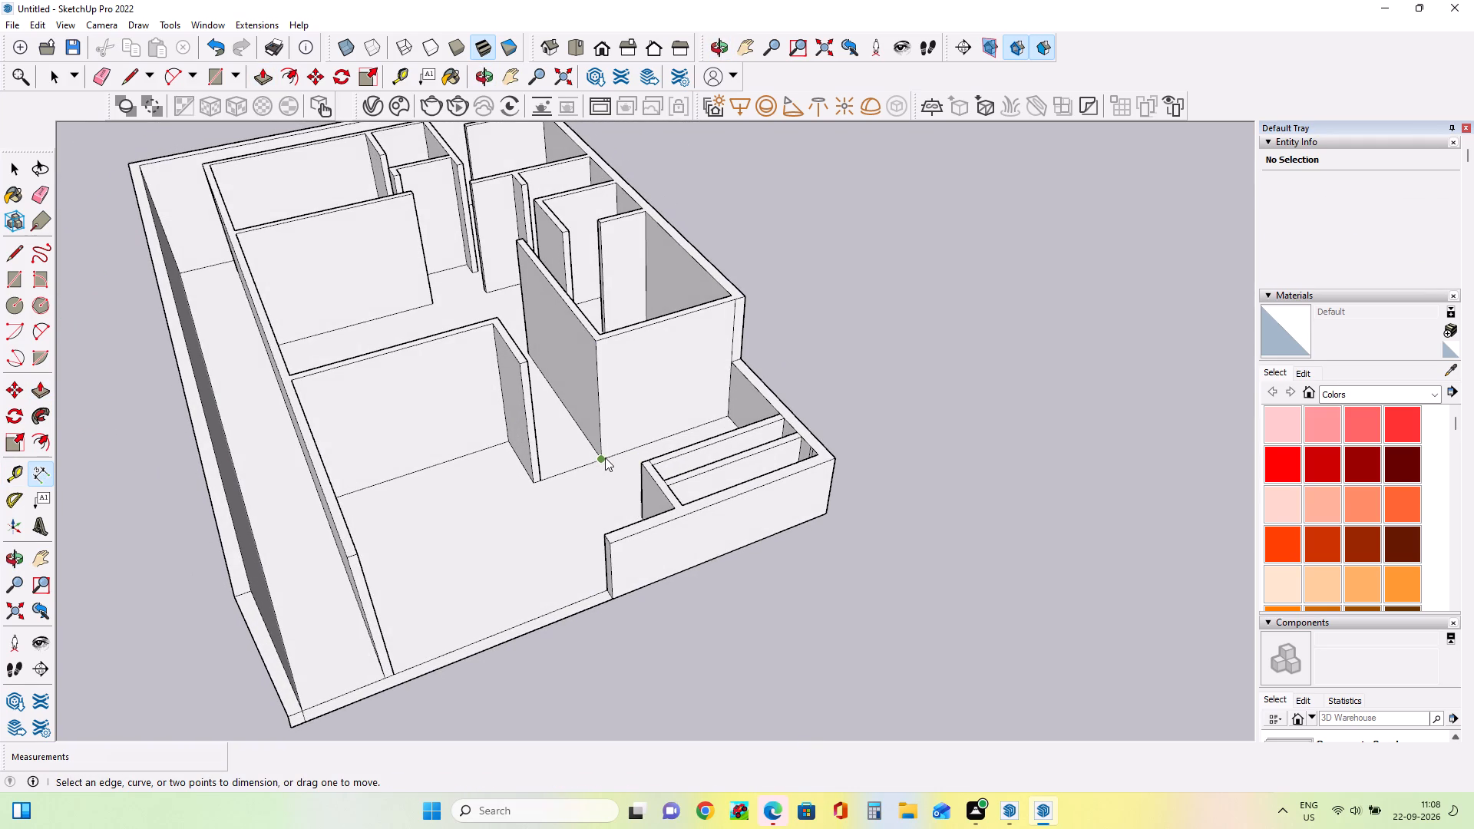
pyautogui.moveTo(610, 431); pyautogui.dragTo(512, 325, button='middle')
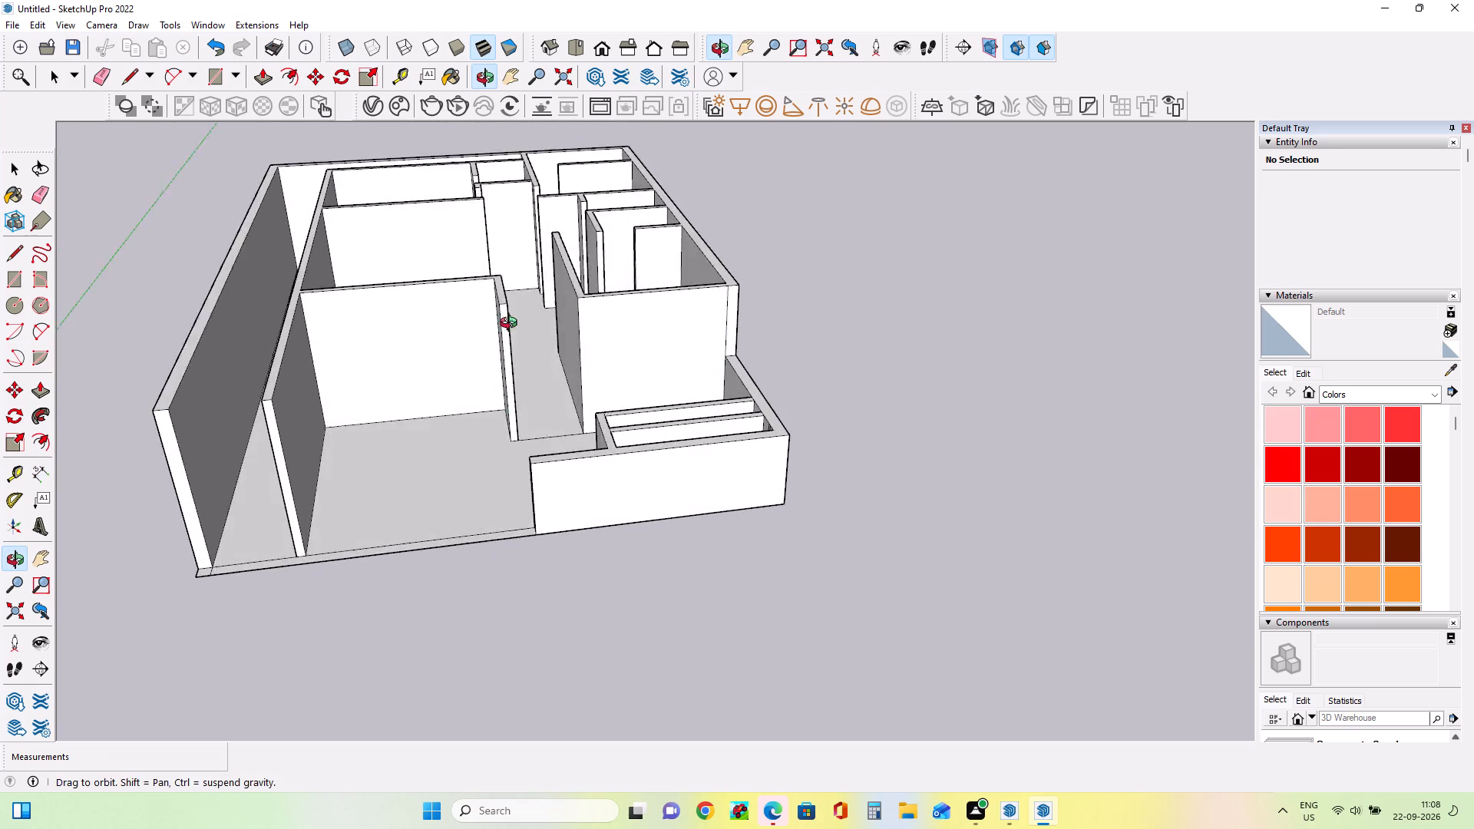
pyautogui.middleClick(512, 327)
pyautogui.moveTo(512, 325); pyautogui.dragTo(511, 330, button='middle')
pyautogui.middleClick(518, 308)
pyautogui.moveTo(519, 308); pyautogui.dragTo(605, 332, button='middle')
pyautogui.scroll(-4, 652, 414)
pyautogui.moveTo(656, 478); pyautogui.dragTo(666, 561, button='middle')
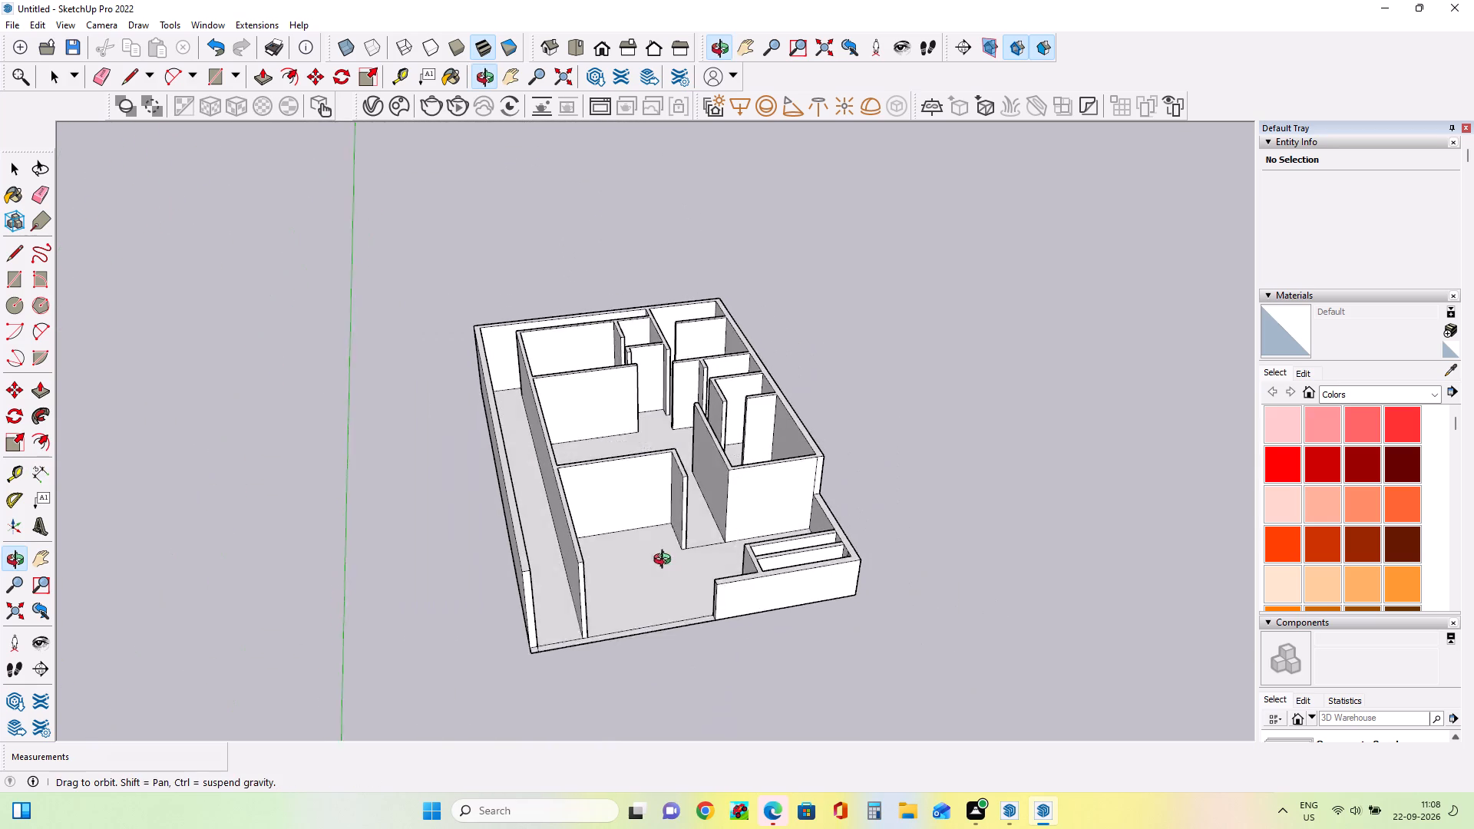
pyautogui.moveTo(666, 561); pyautogui.dragTo(677, 630, button='middle')
pyautogui.scroll(4, 666, 546)
pyautogui.scroll(-3, 666, 544)
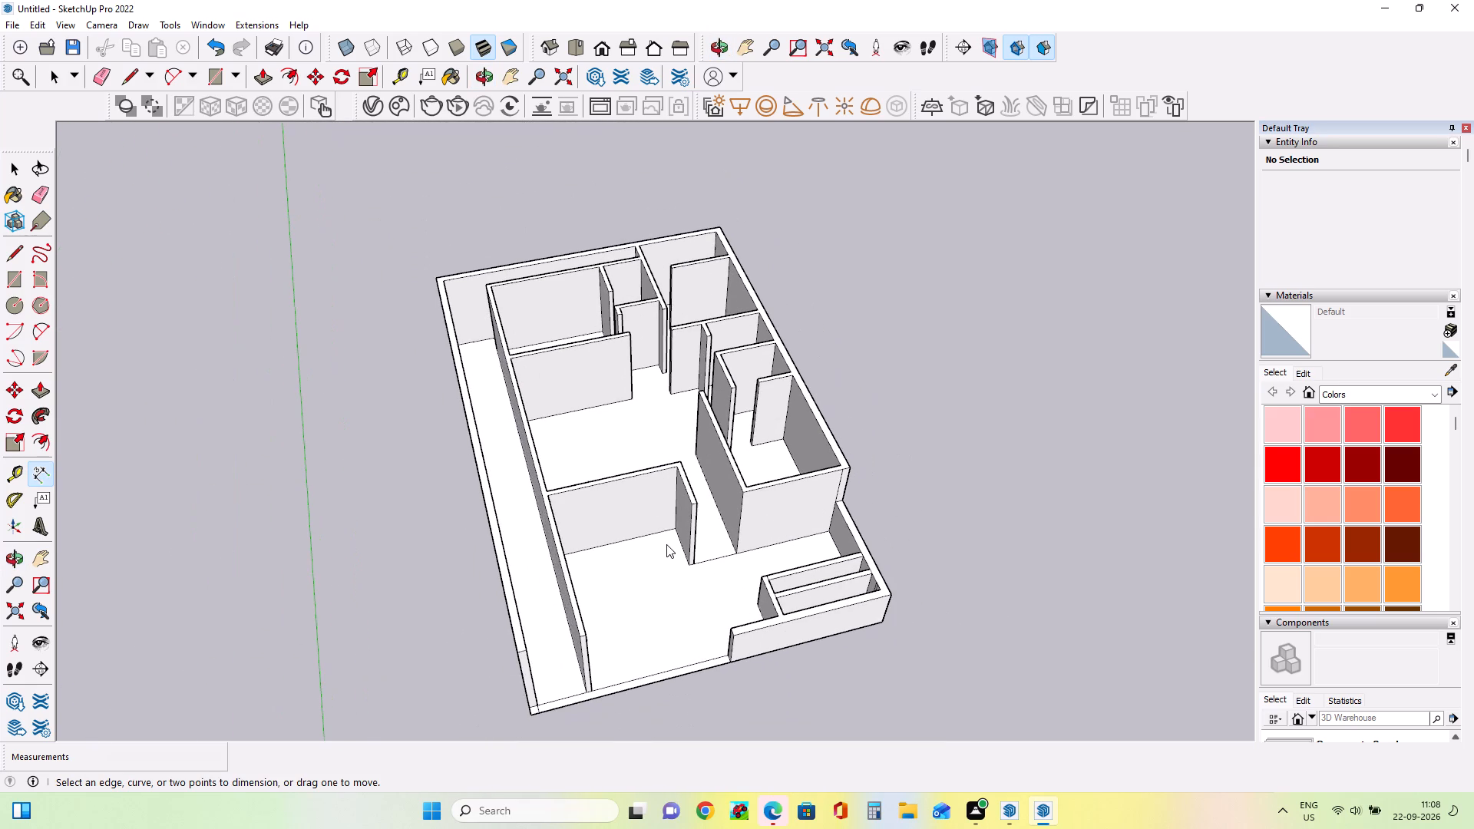
pyautogui.scroll(6, 748, 586)
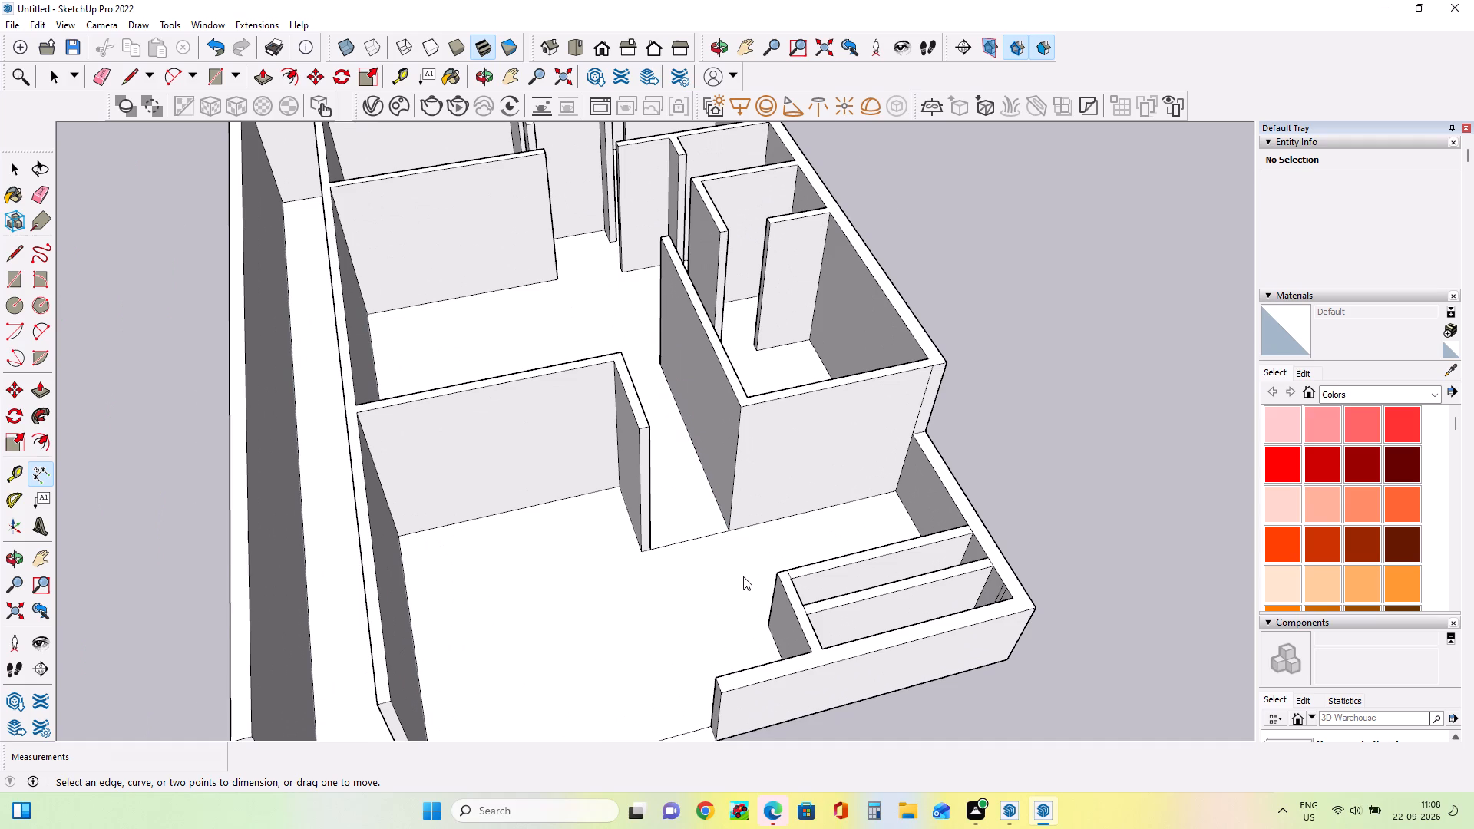
# Undo the recent wall edits back to the state where the lower-right slot walls are level with the house walls.
pyautogui.hotkey('ctrl', 'z')
pyautogui.hotkey('ctrl', 'z')
pyautogui.hotkey('ctrl', 'z')
pyautogui.hotkey('ctrl', 'z')
pyautogui.hotkey('ctrl', 'z')
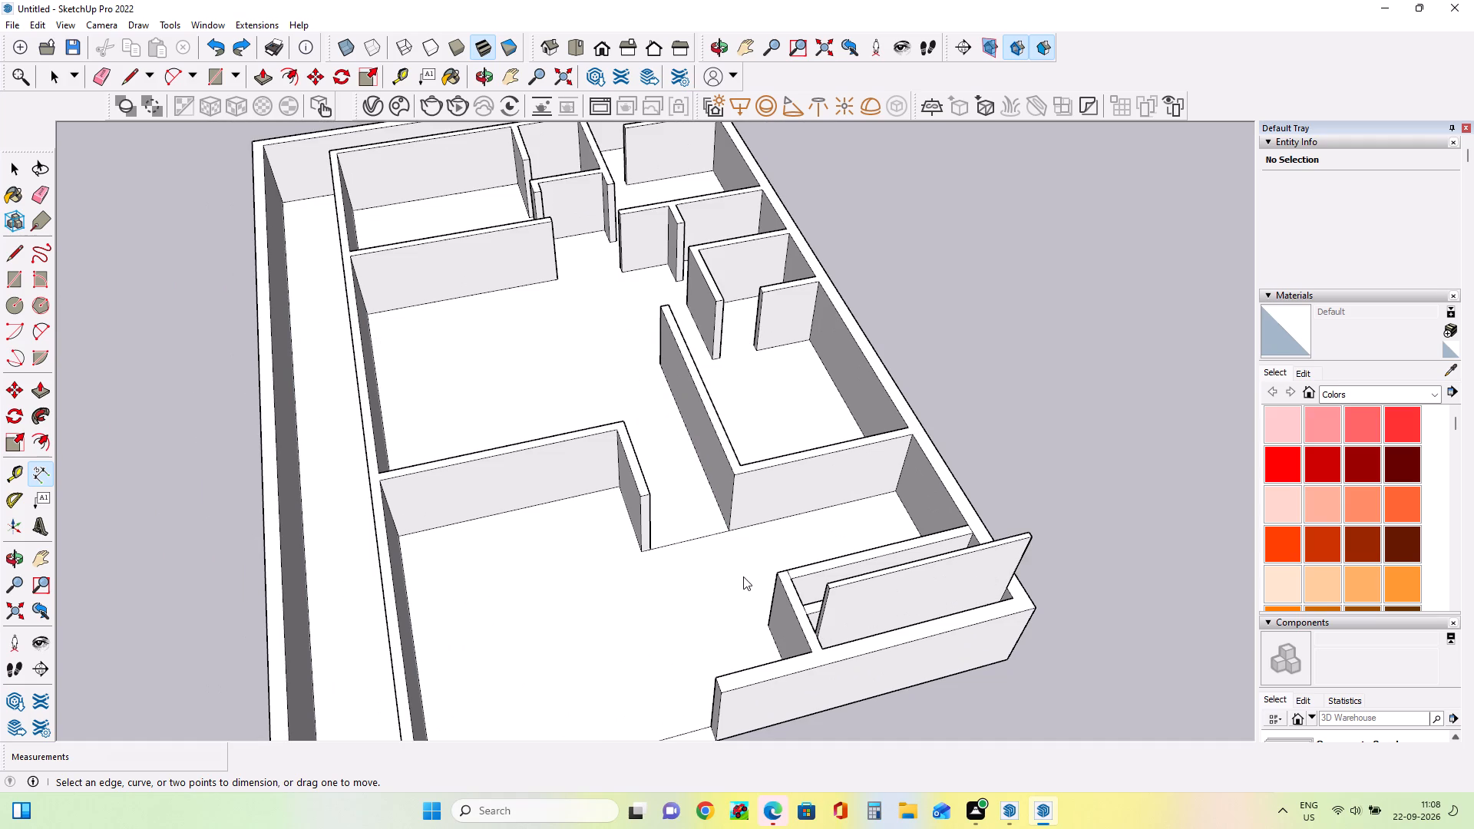
pyautogui.hotkey('ctrl', 'z')
pyautogui.hotkey('ctrl', 'z')
pyautogui.hotkey('ctrl', 'z')
pyautogui.hotkey('ctrl', 'z')
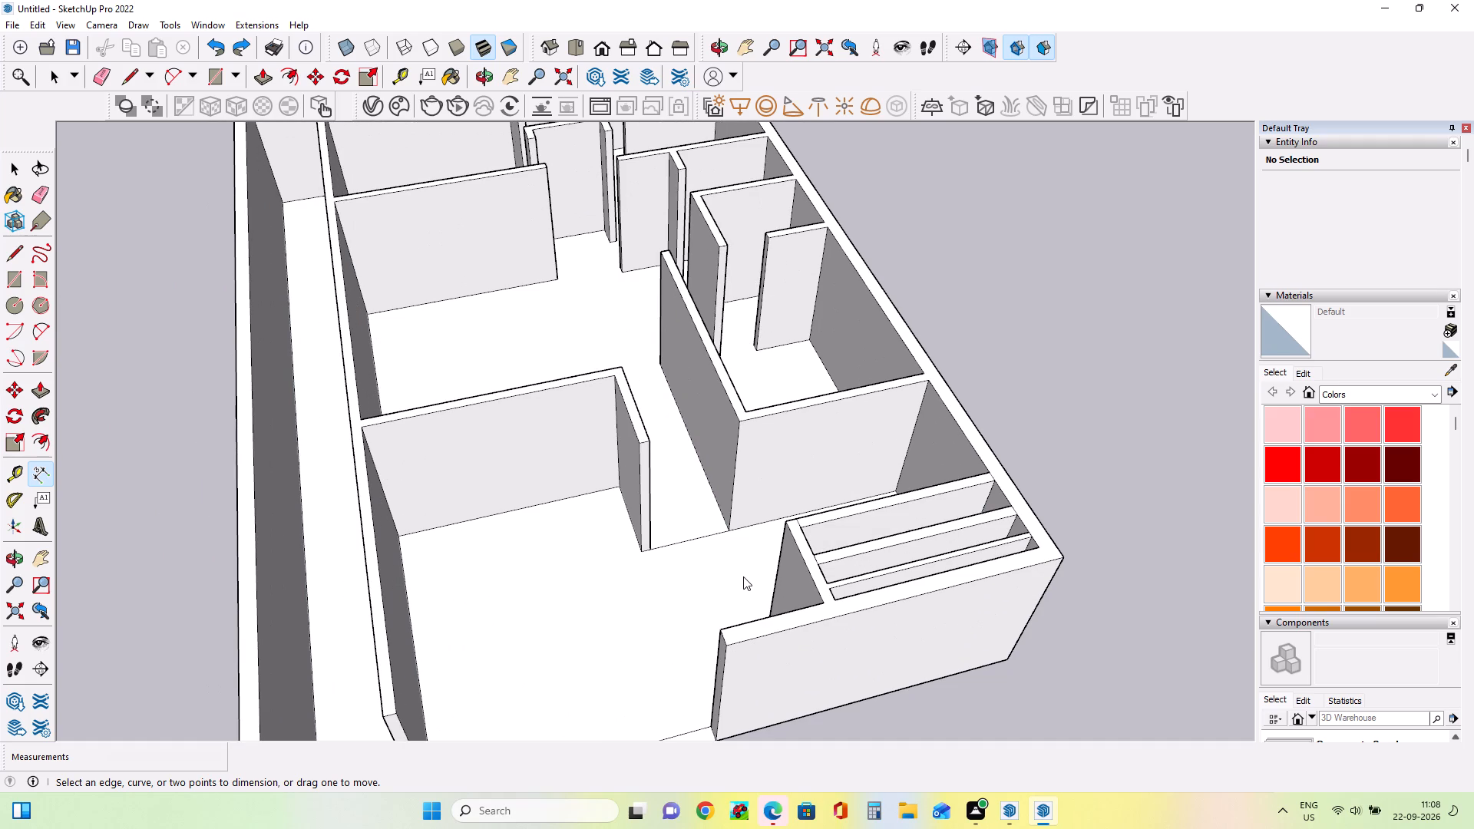
pyautogui.hotkey('ctrl', 'z')
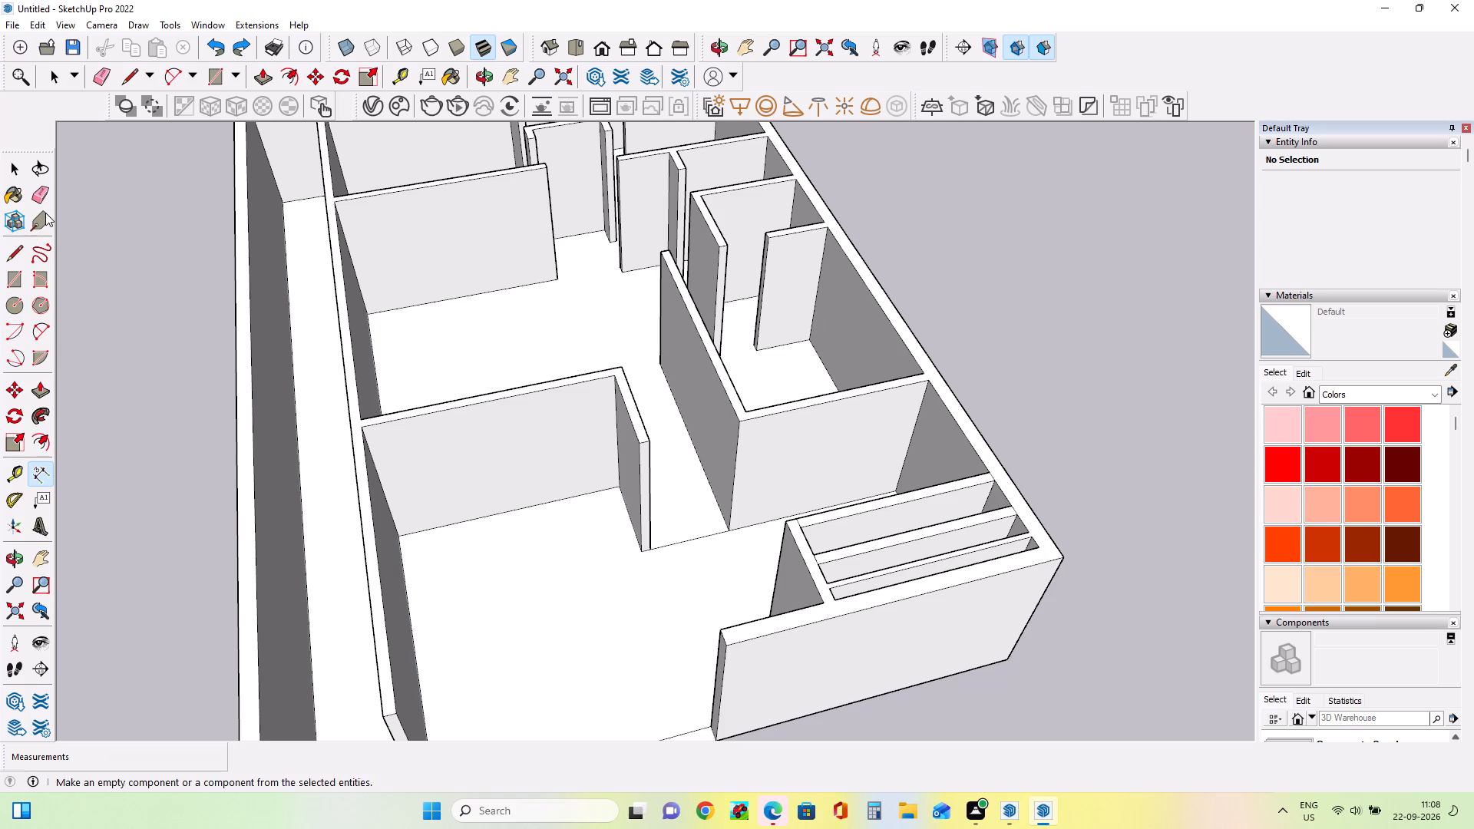
# Draw a 9" line across the right outer wall top, from the bedroom cross wall's lower inner corner to the outer edge.
pyautogui.click(14, 250)
pyautogui.scroll(3, 914, 380)
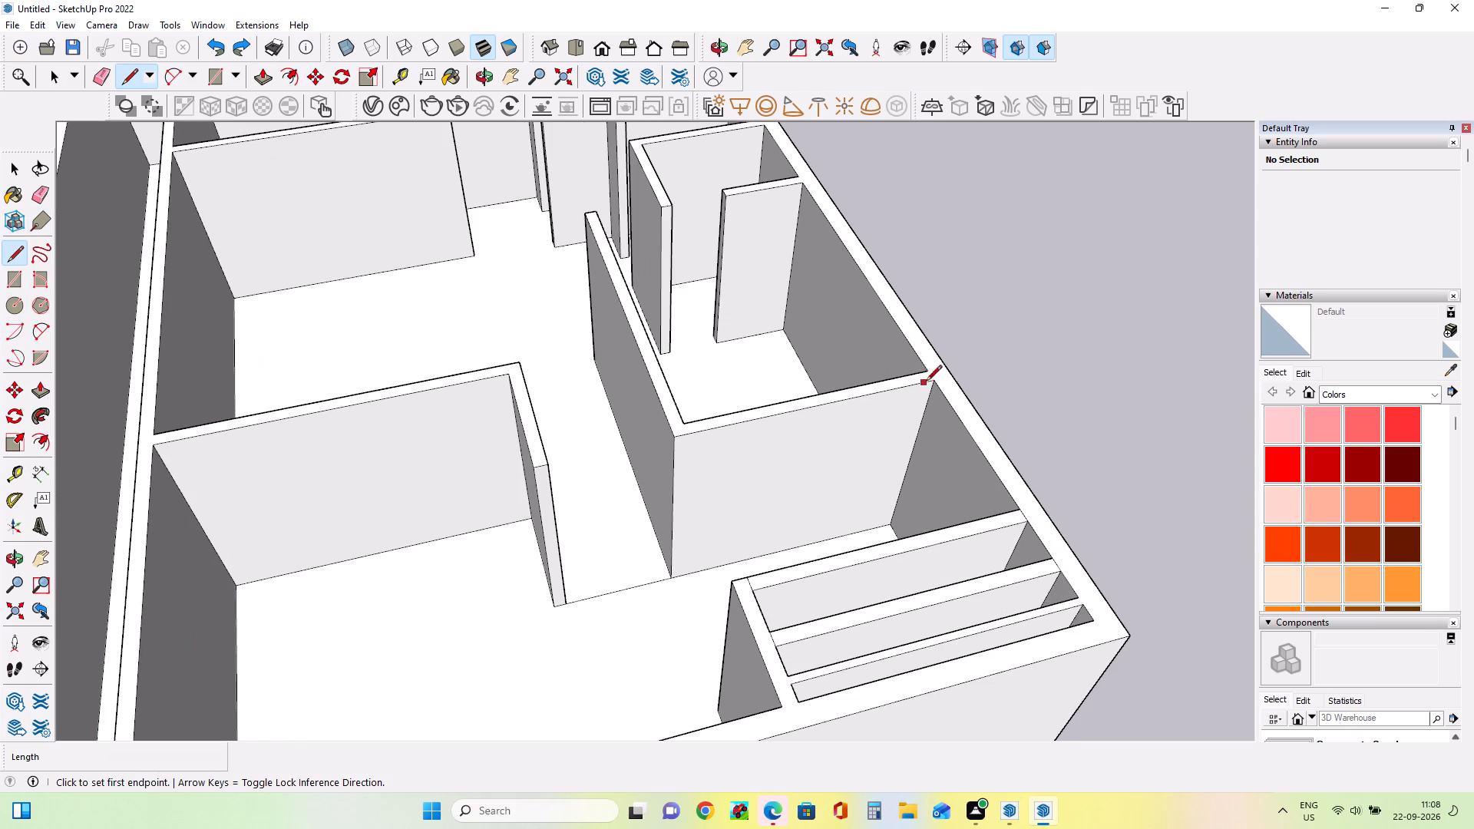
pyautogui.click(930, 382)
pyautogui.click(952, 378)
# Draw 3" lines across both ends of the slot's 3" wall top to separate it from the adjoining walls.
pyautogui.scroll(4, 792, 700)
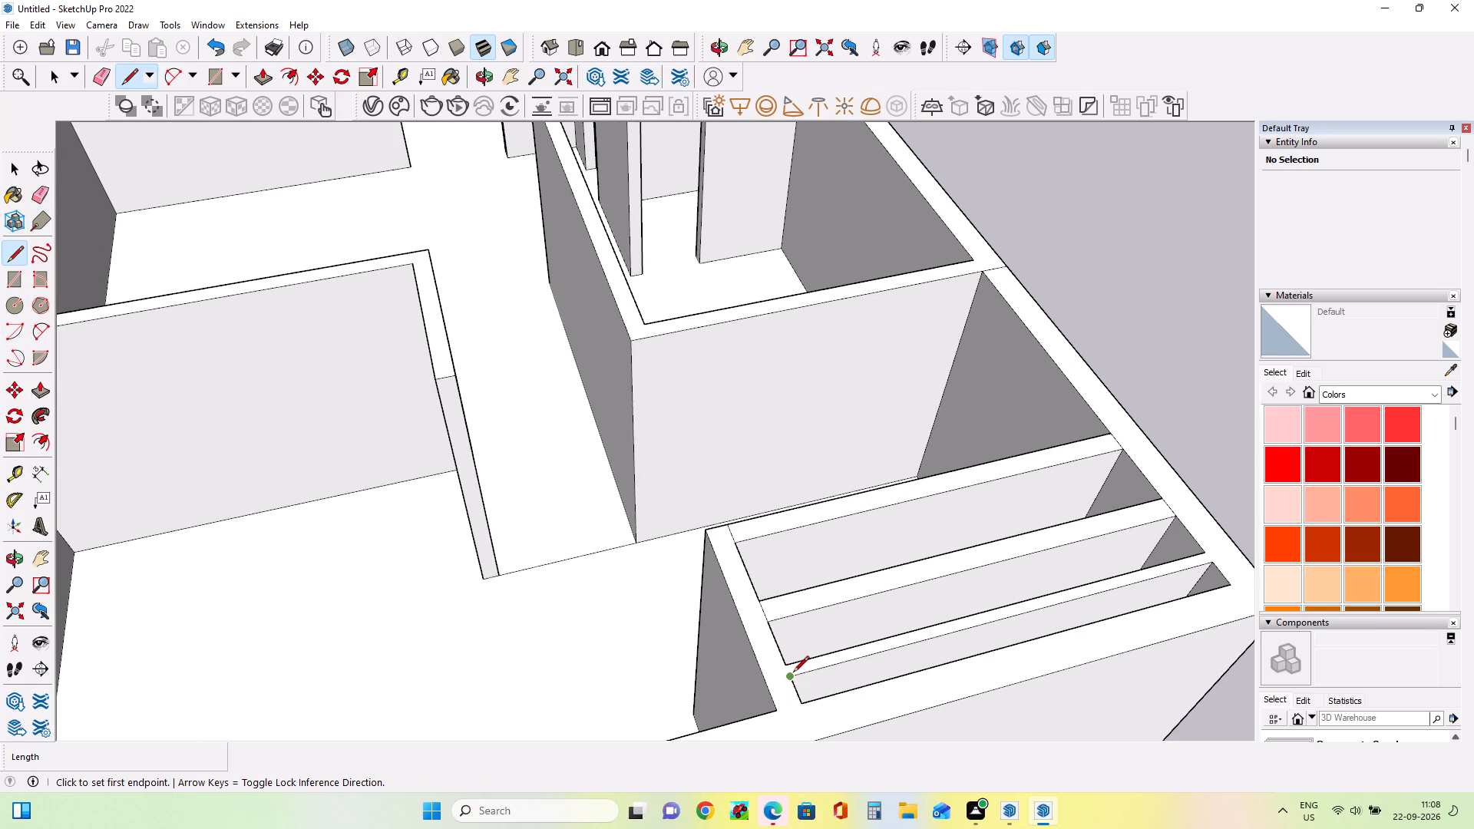
pyautogui.click(793, 673)
pyautogui.click(785, 667)
pyautogui.rightClick(785, 667)
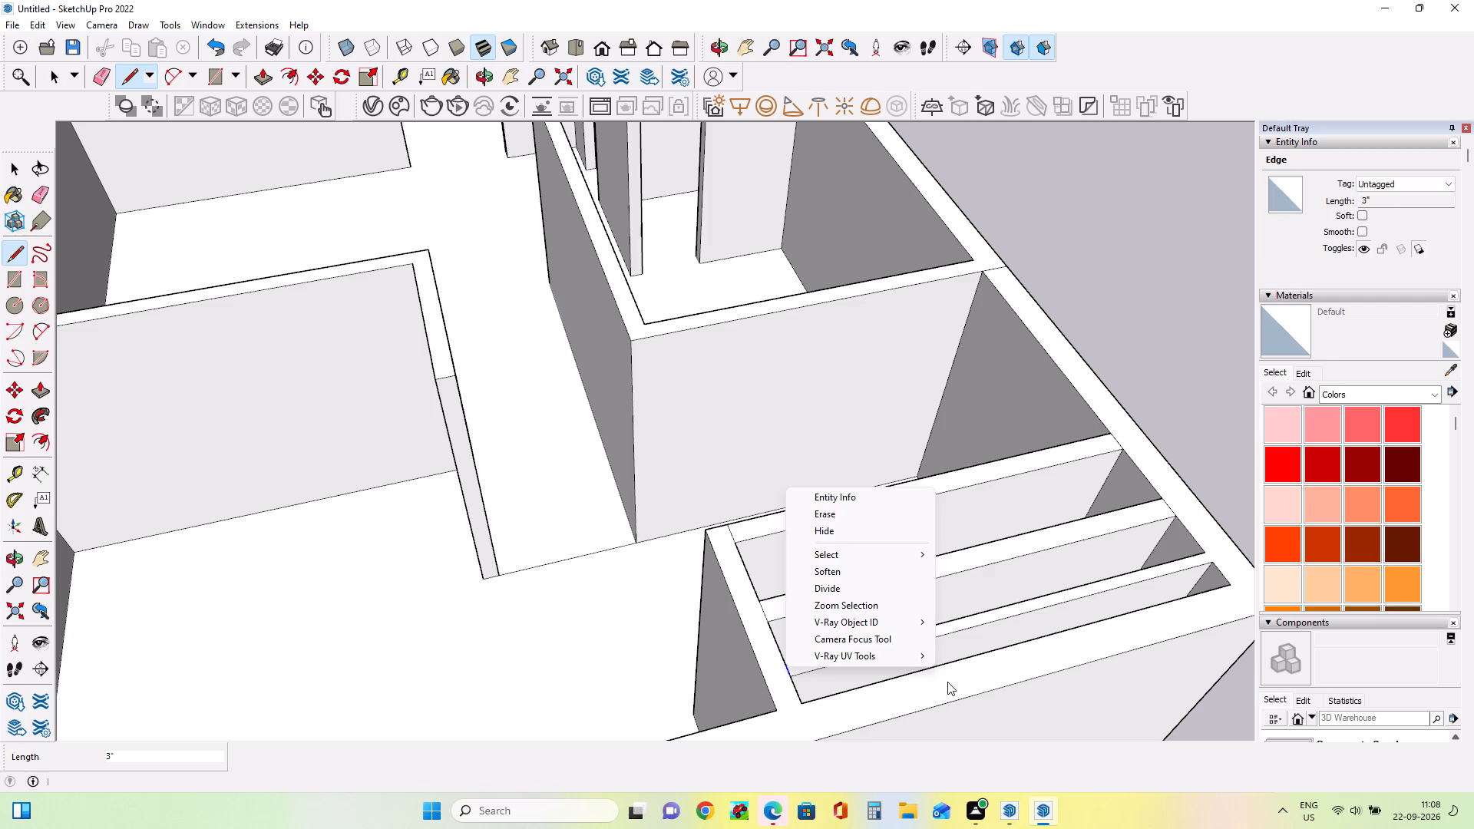
pyautogui.click(1155, 325)
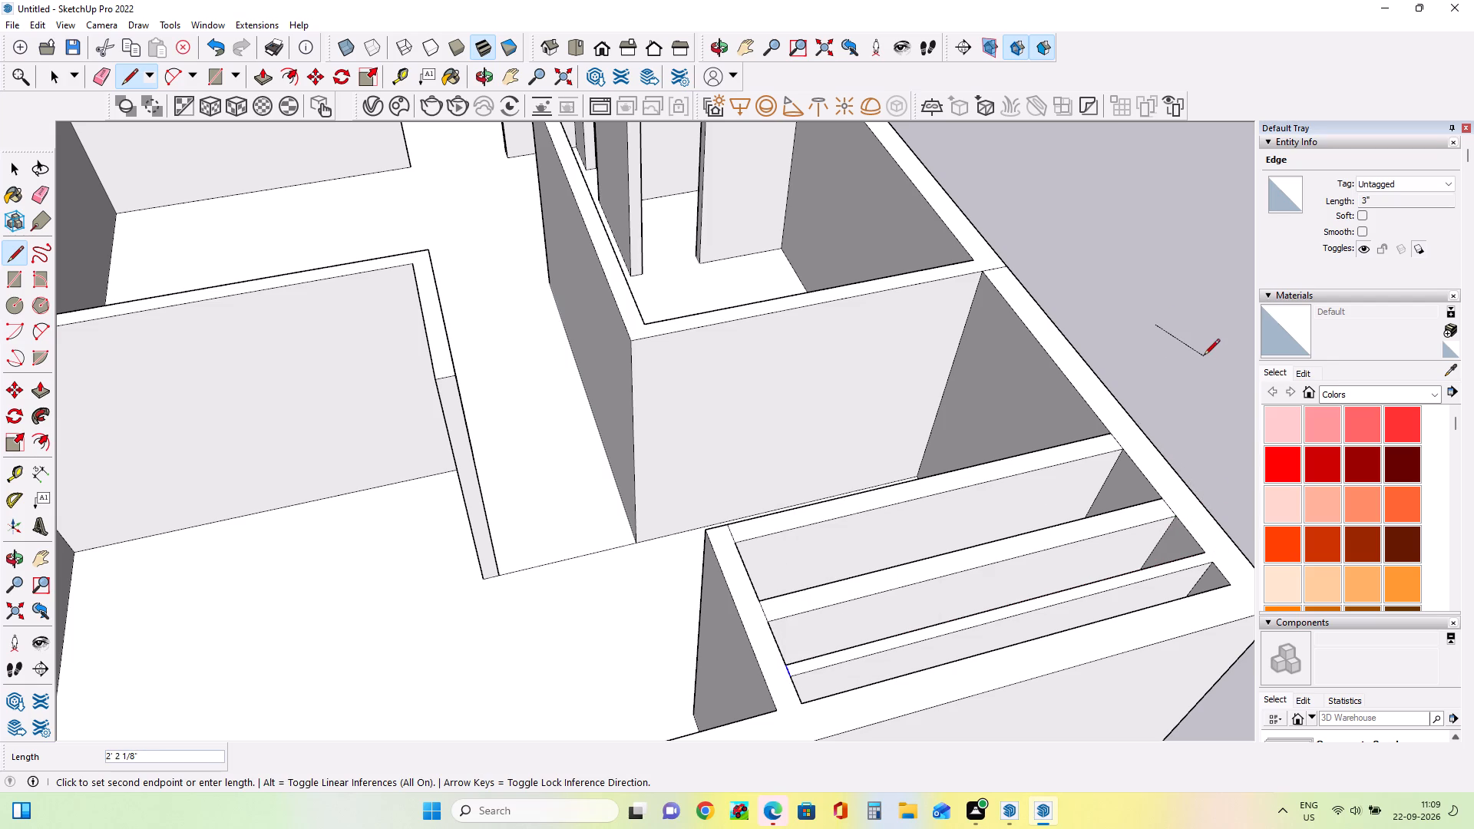
pyautogui.press('Escape')
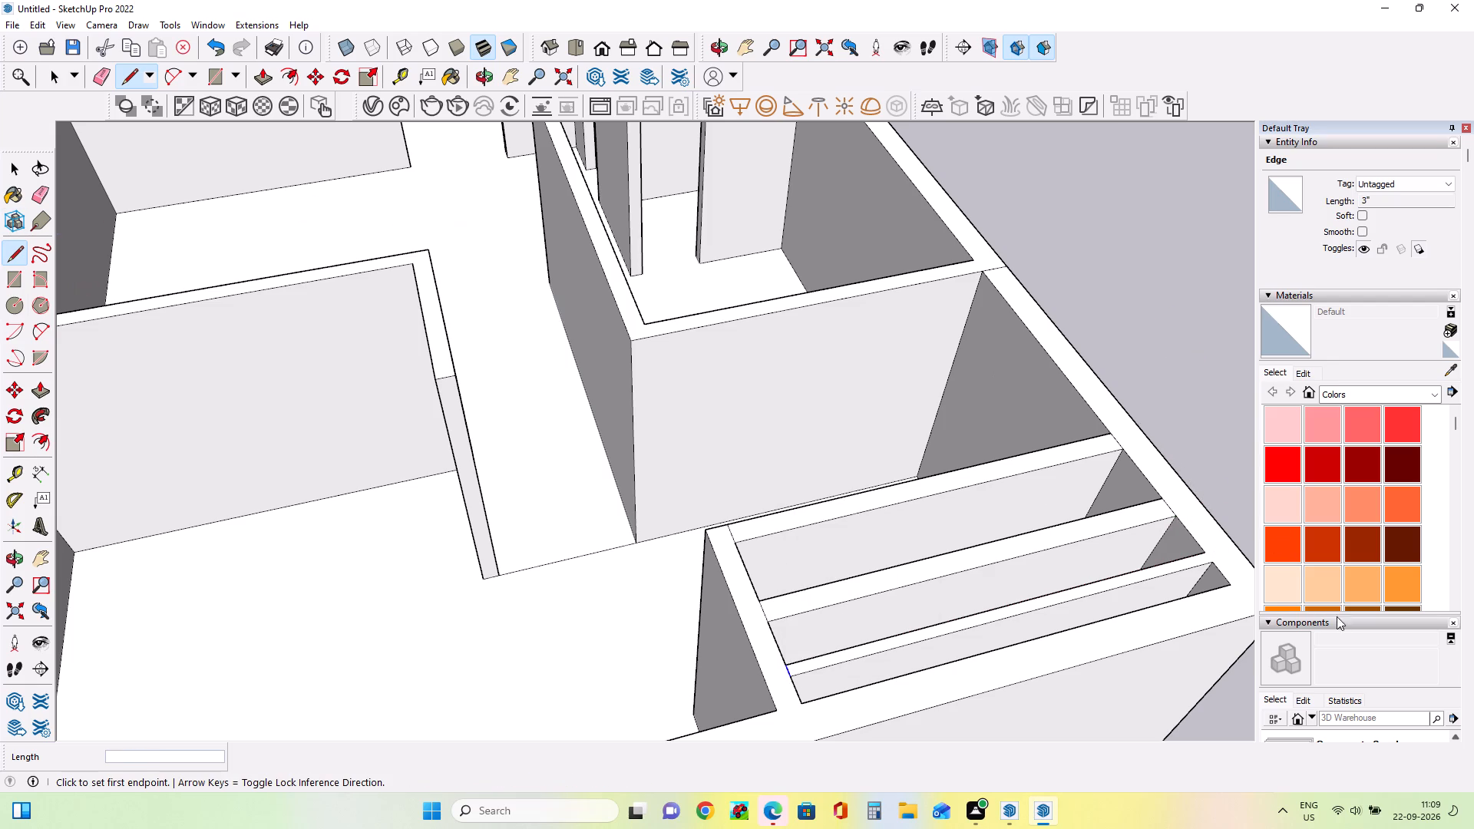
pyautogui.click(1212, 564)
pyautogui.click(1205, 553)
# Draw a 6" line across the slot's 6" end wall top where it meets the lower outer wall.
pyautogui.moveTo(493, 664); pyautogui.dragTo(588, 682, button='middle')
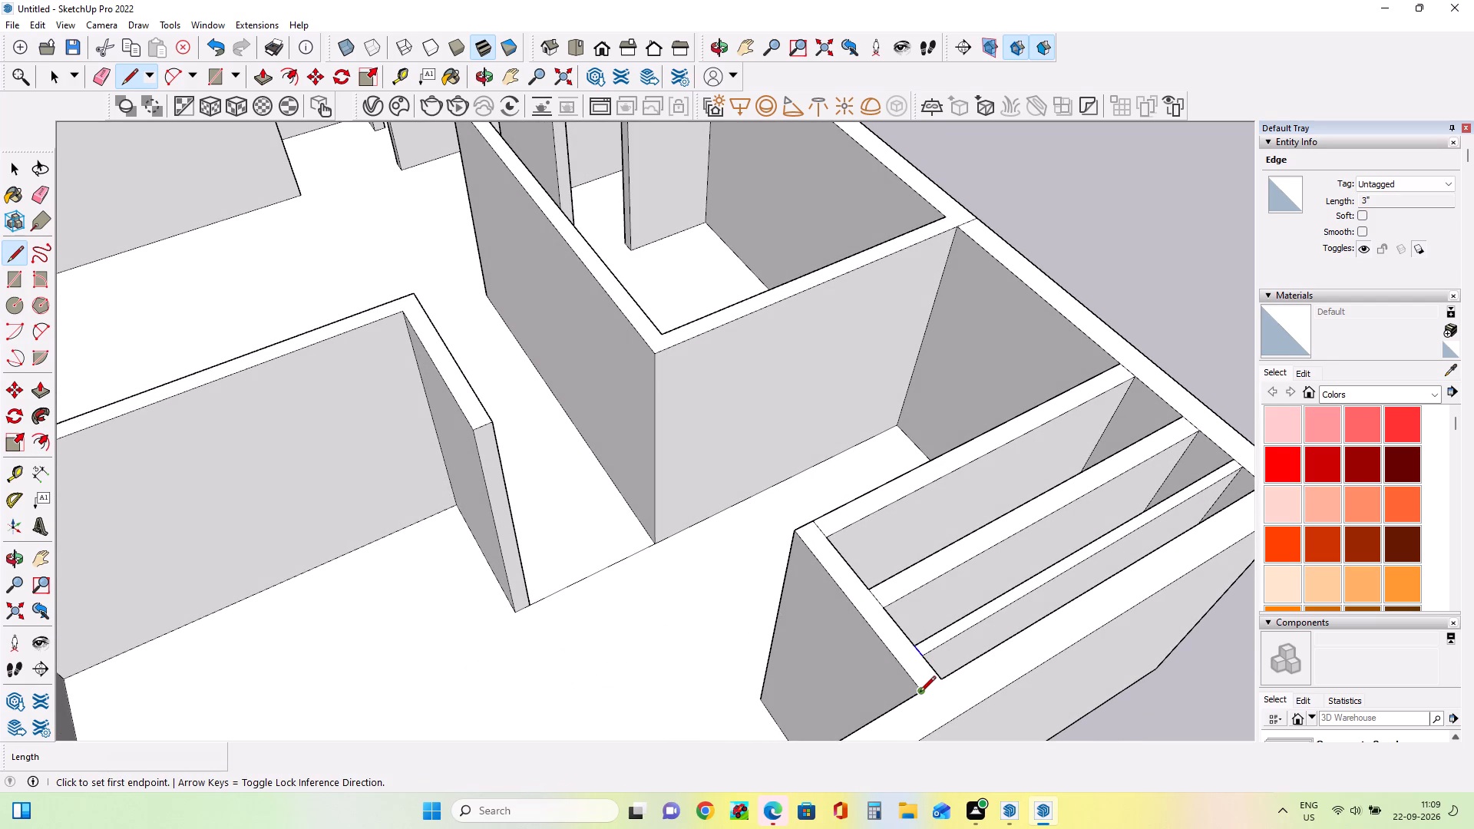
pyautogui.click(920, 693)
pyautogui.click(940, 680)
# Push the top of the slot's 6" wall nearest the bedroom down in two passes, about 2' 1" and 3' 1".
pyautogui.scroll(-7, 742, 636)
pyautogui.moveTo(735, 656); pyautogui.dragTo(820, 751, button='middle')
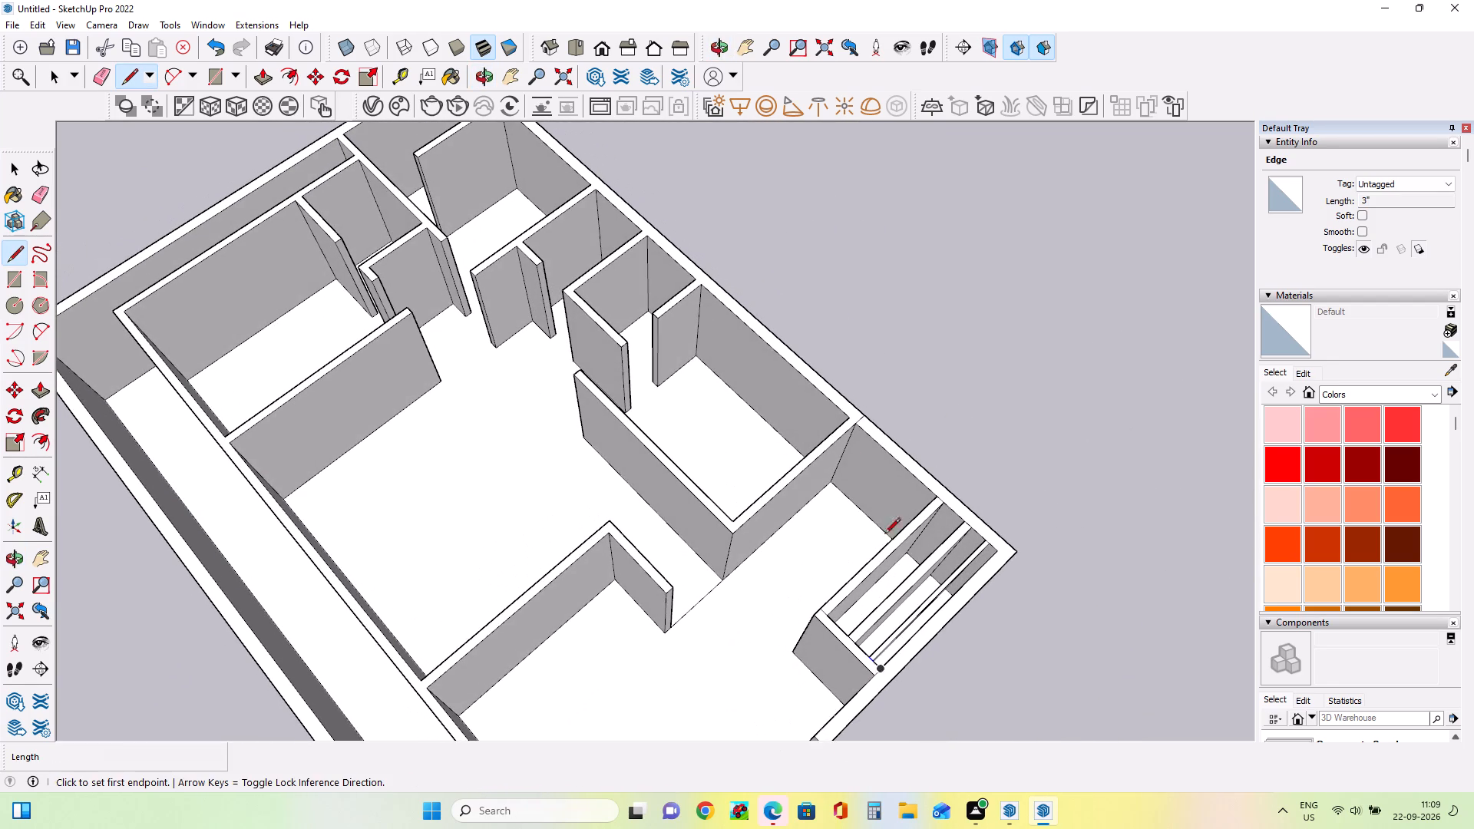
pyautogui.click(38, 391)
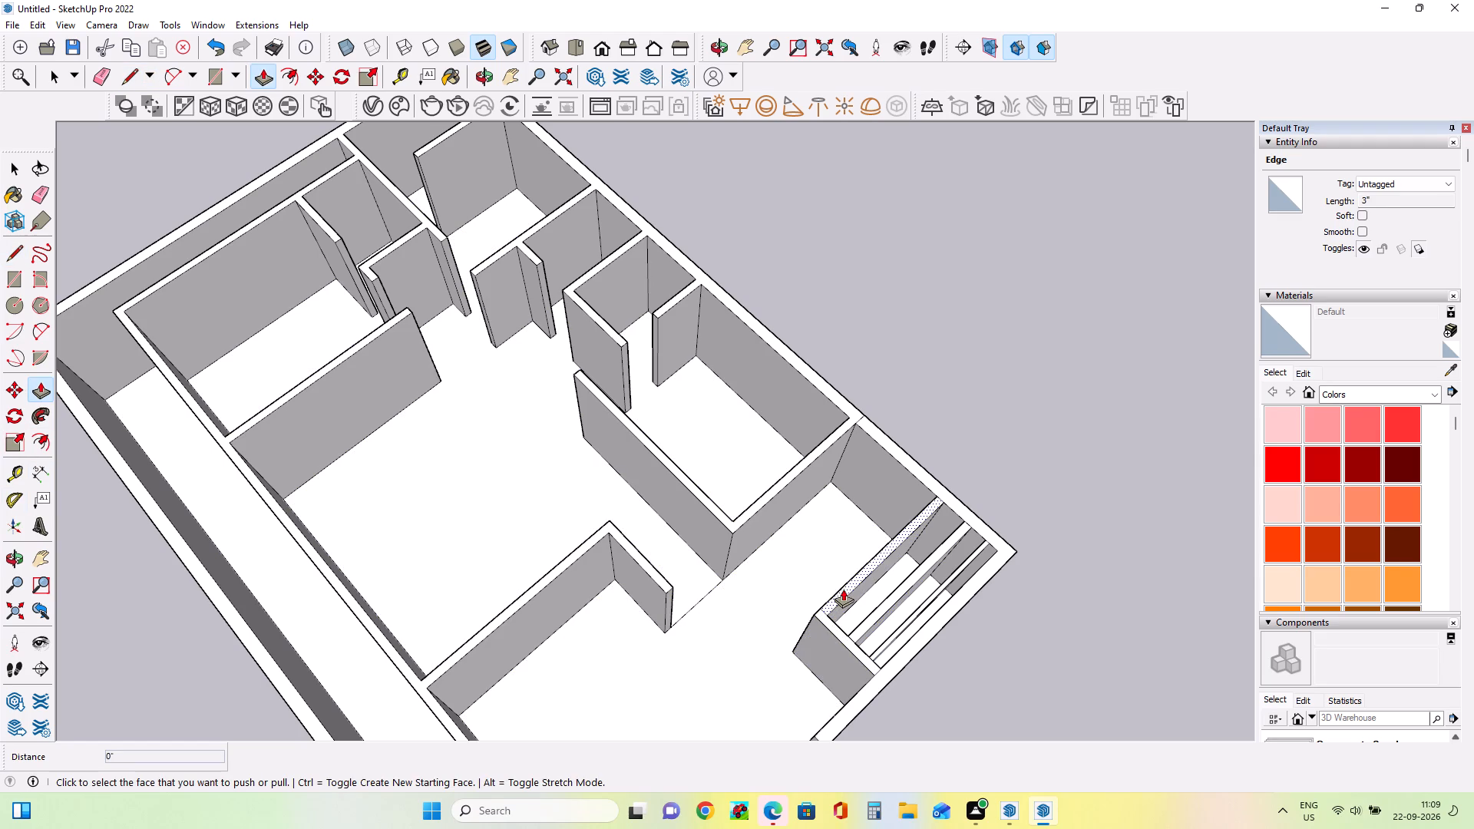
pyautogui.click(843, 586)
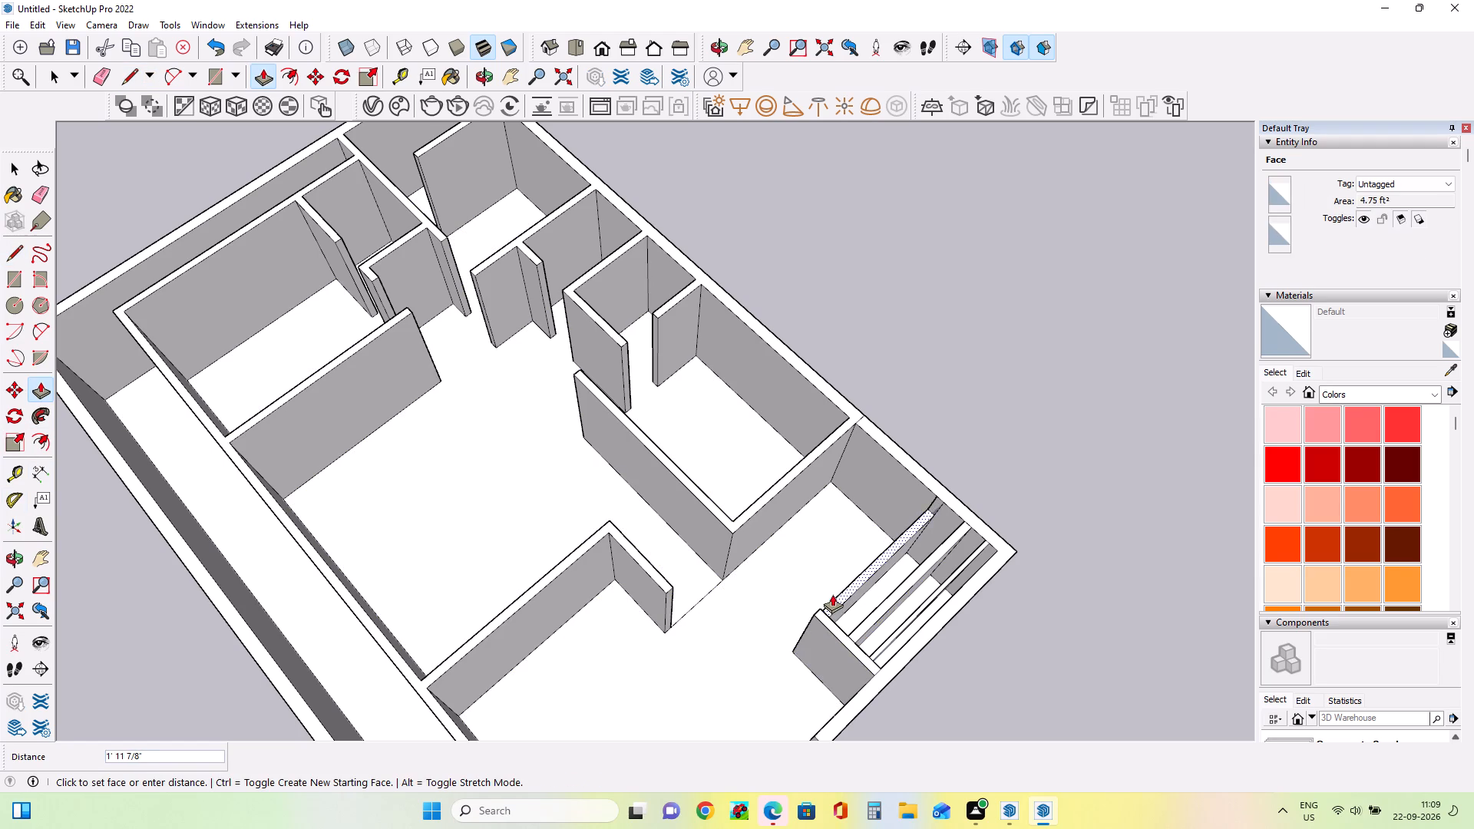
pyautogui.click(832, 594)
pyautogui.rightClick(832, 594)
pyautogui.moveTo(706, 669); pyautogui.dragTo(1000, 627, button='middle')
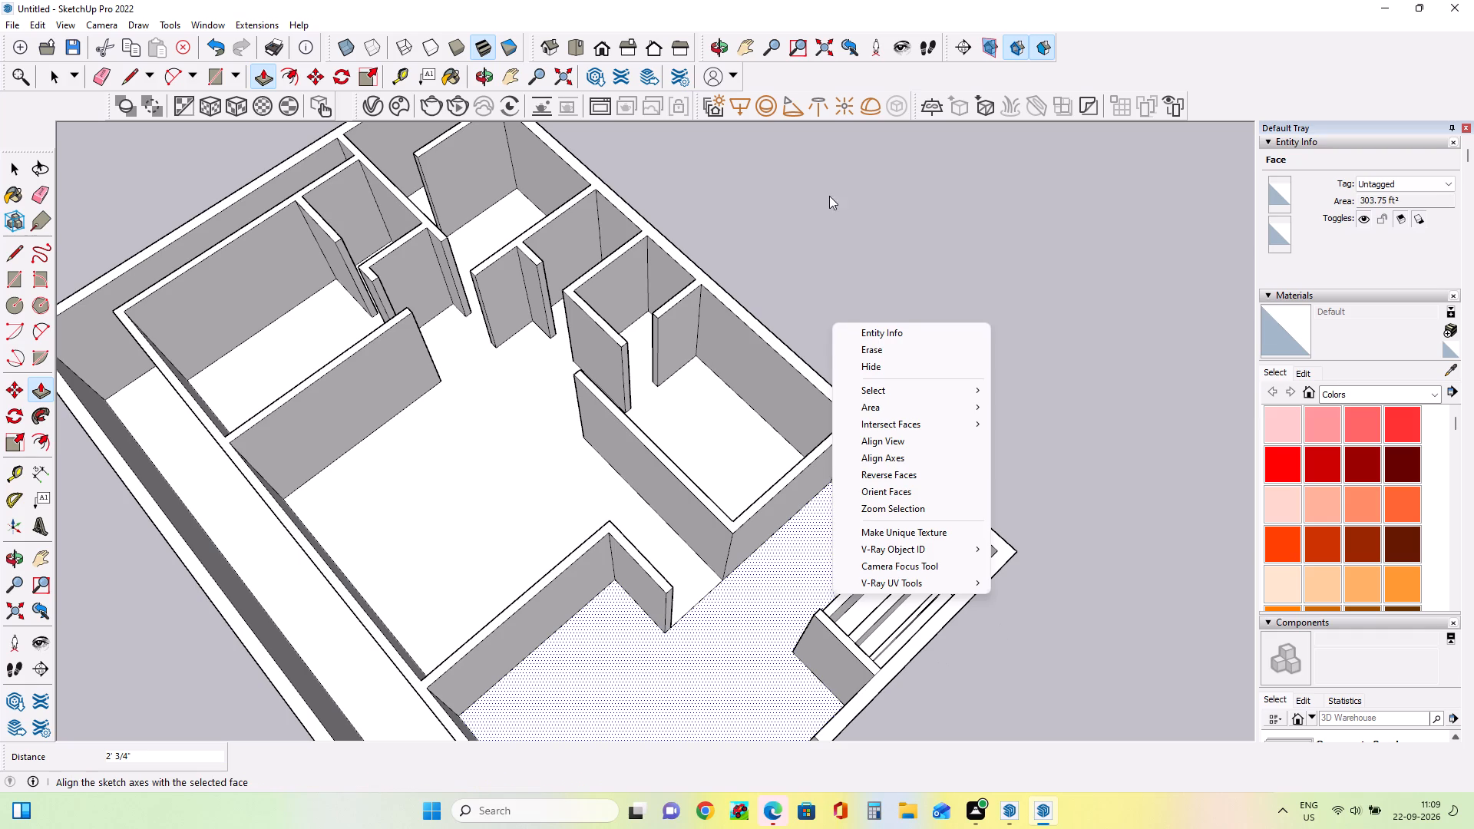
pyautogui.click(830, 187)
pyautogui.moveTo(715, 648); pyautogui.dragTo(1055, 594, button='middle')
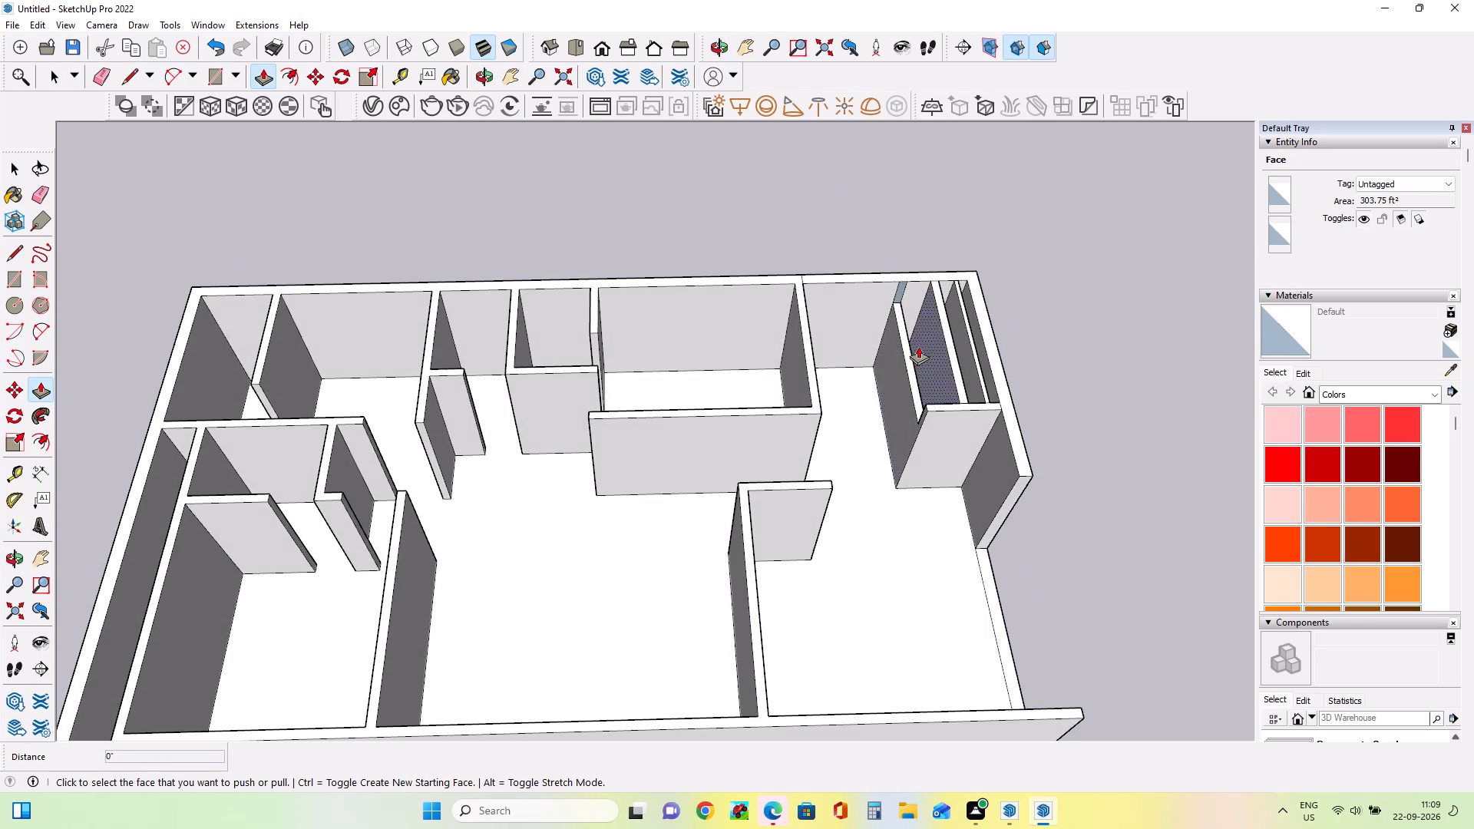
pyautogui.scroll(7, 901, 368)
pyautogui.click(915, 349)
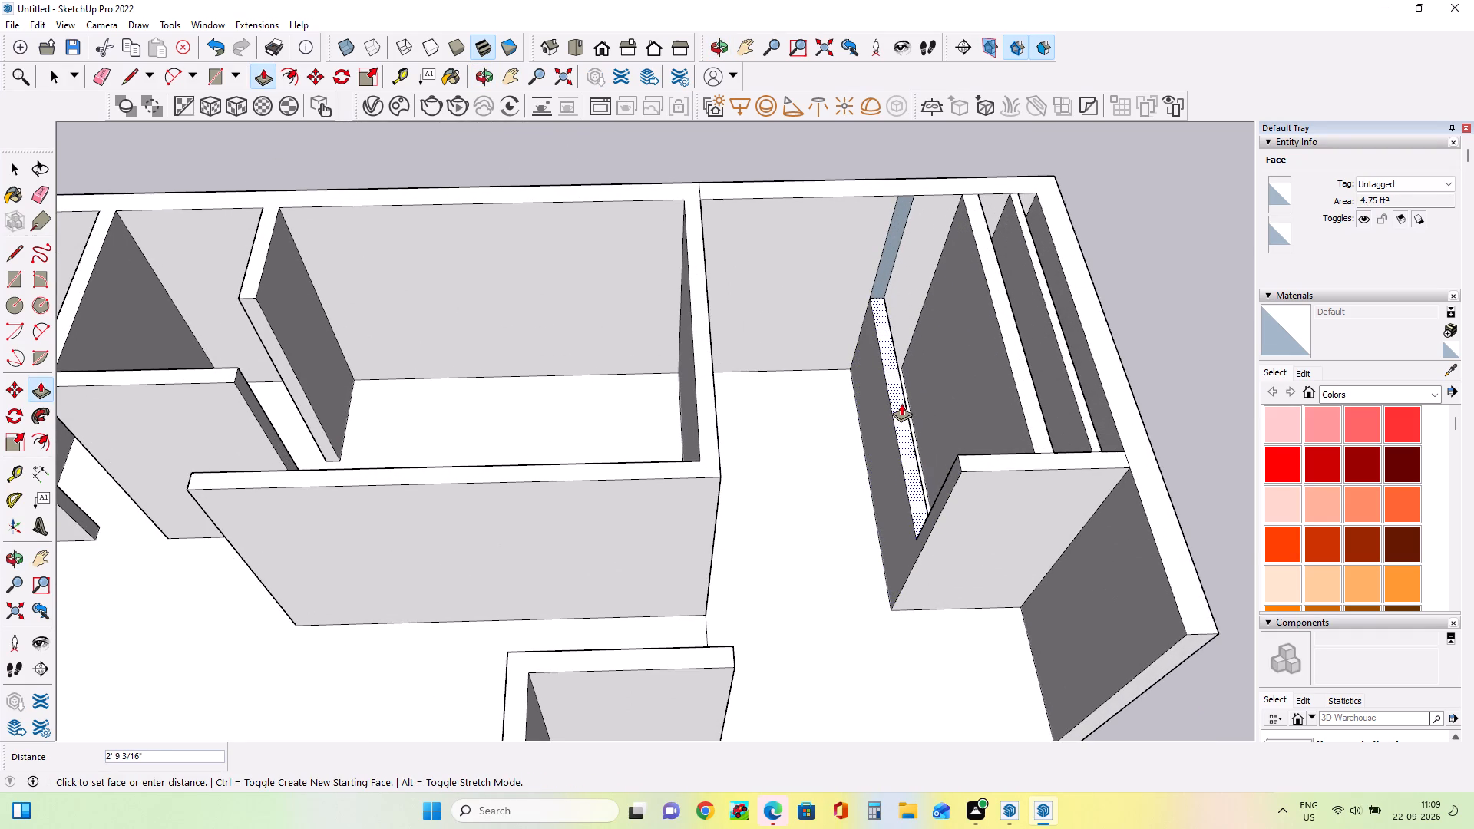
pyautogui.click(900, 409)
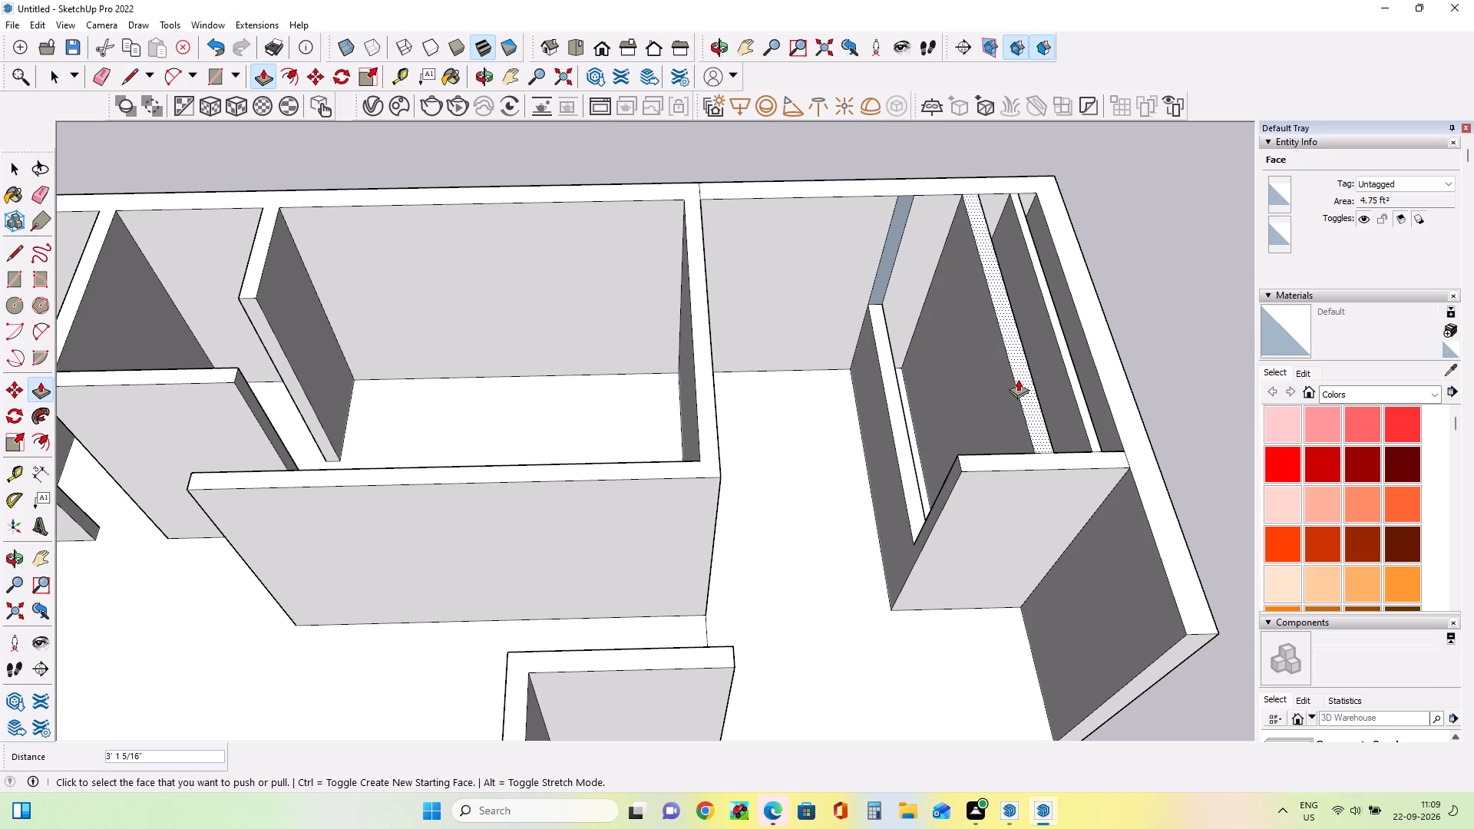
# Push the top of the slot's middle 6" wall down in two passes, about 1' 9" and 3' 8".
pyautogui.click(1018, 379)
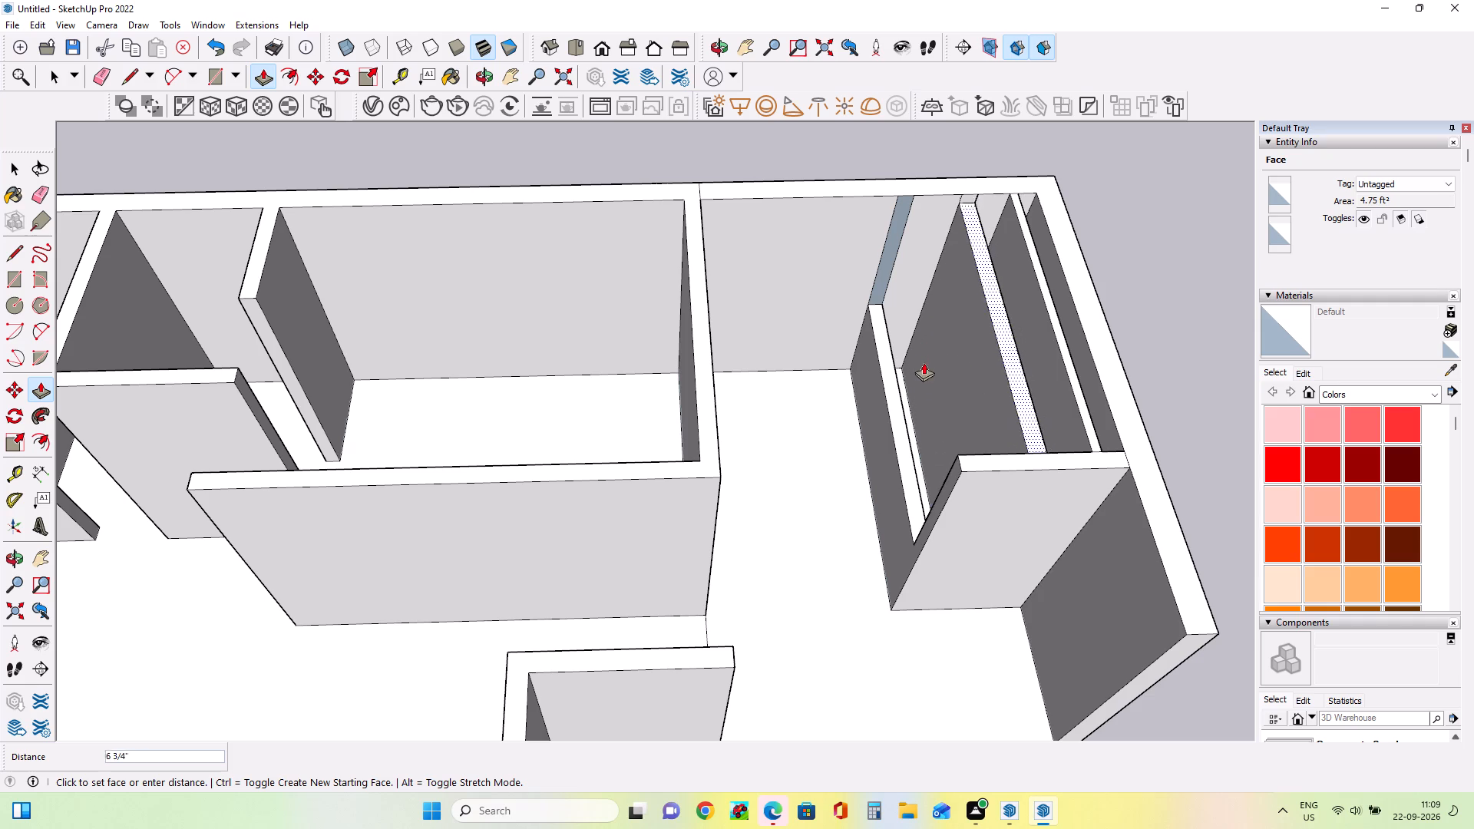
pyautogui.click(924, 388)
pyautogui.moveTo(1034, 428); pyautogui.dragTo(1224, 444, button='middle')
pyautogui.moveTo(1280, 401); pyautogui.dragTo(1281, 391, button='middle')
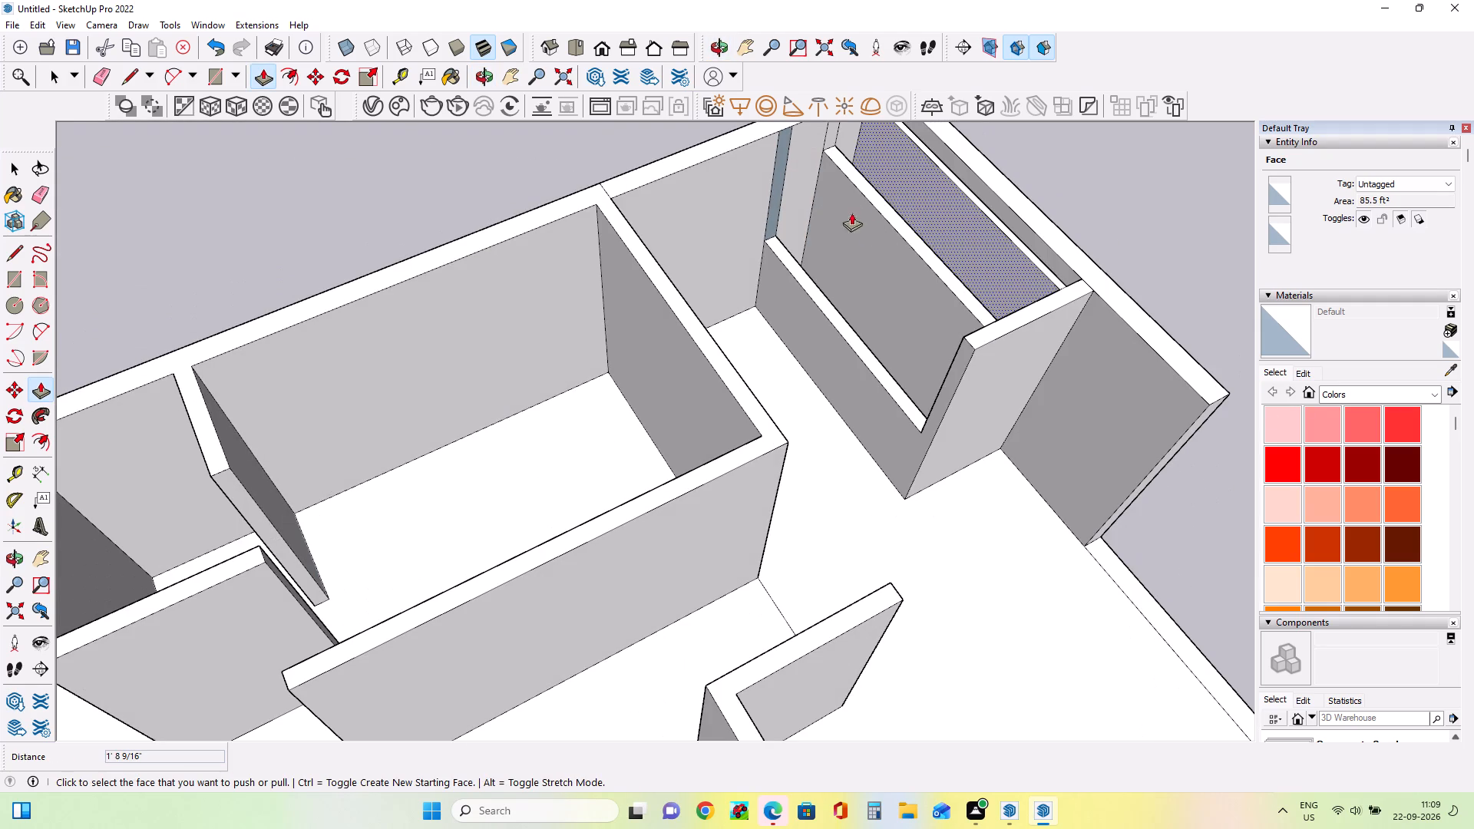
pyautogui.click(887, 209)
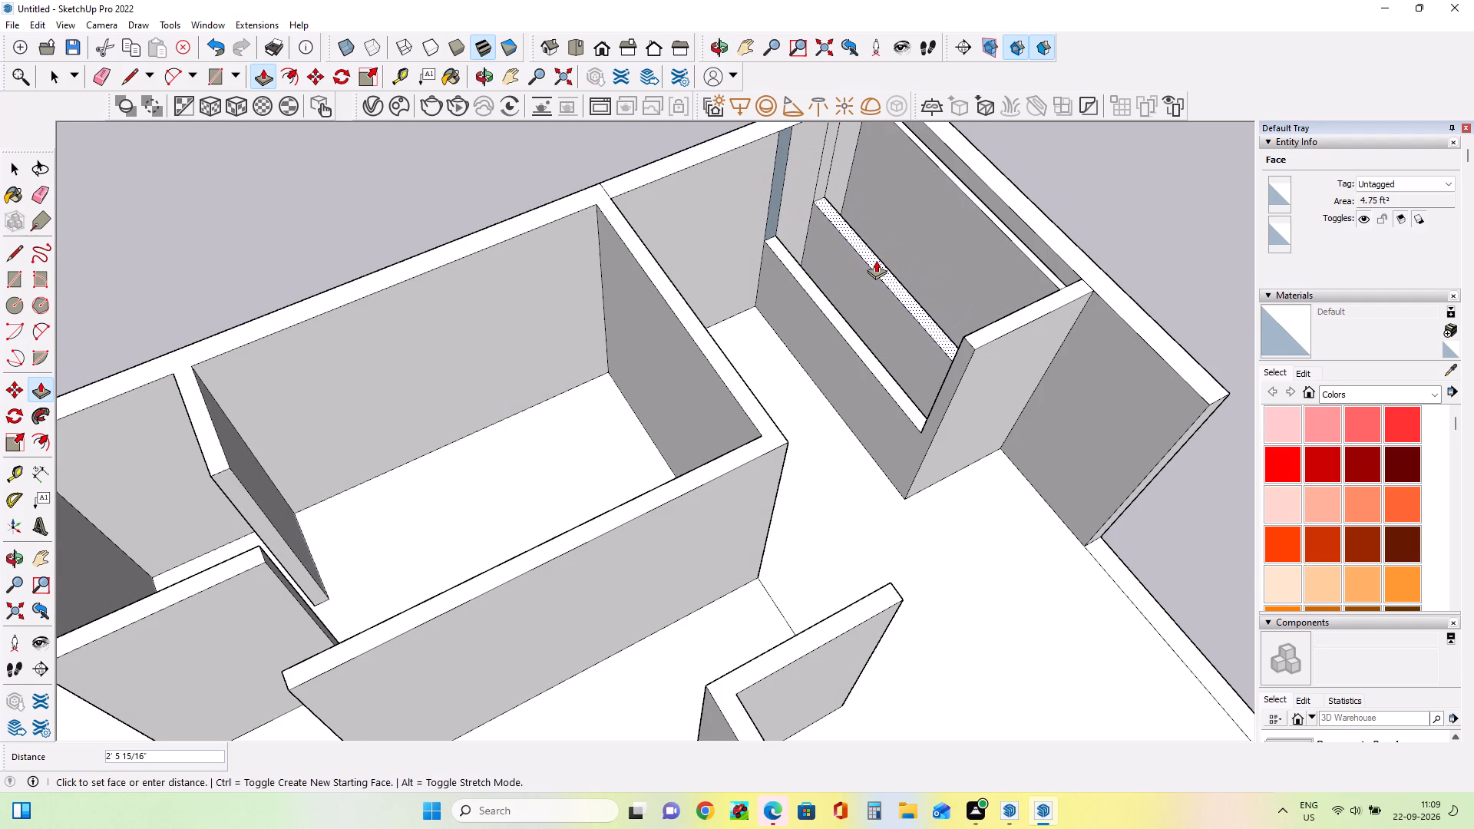
pyautogui.click(872, 282)
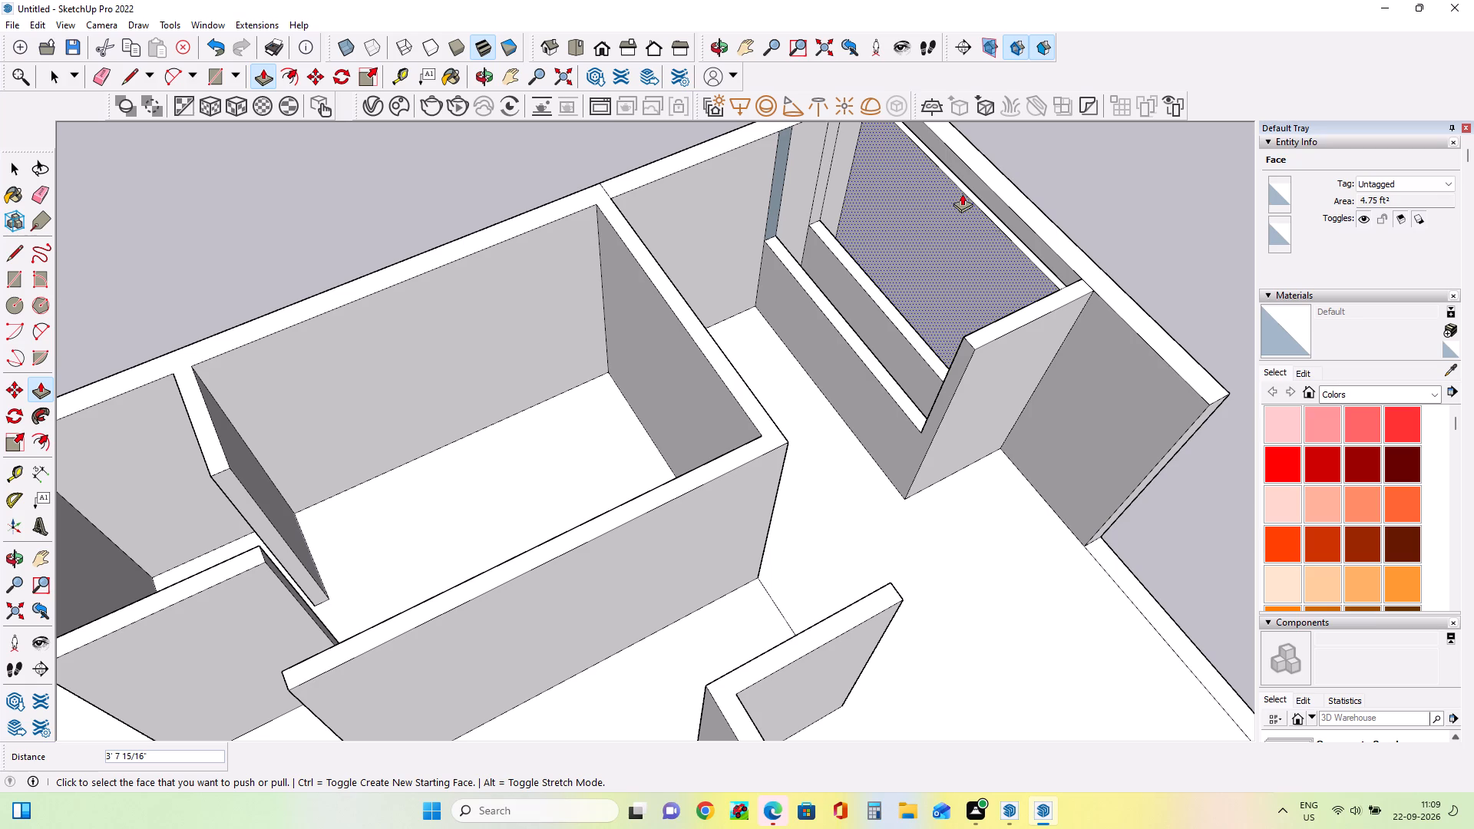
# Push the top of the slot's thin 3" wall down by 6' 5".
pyautogui.click(970, 190)
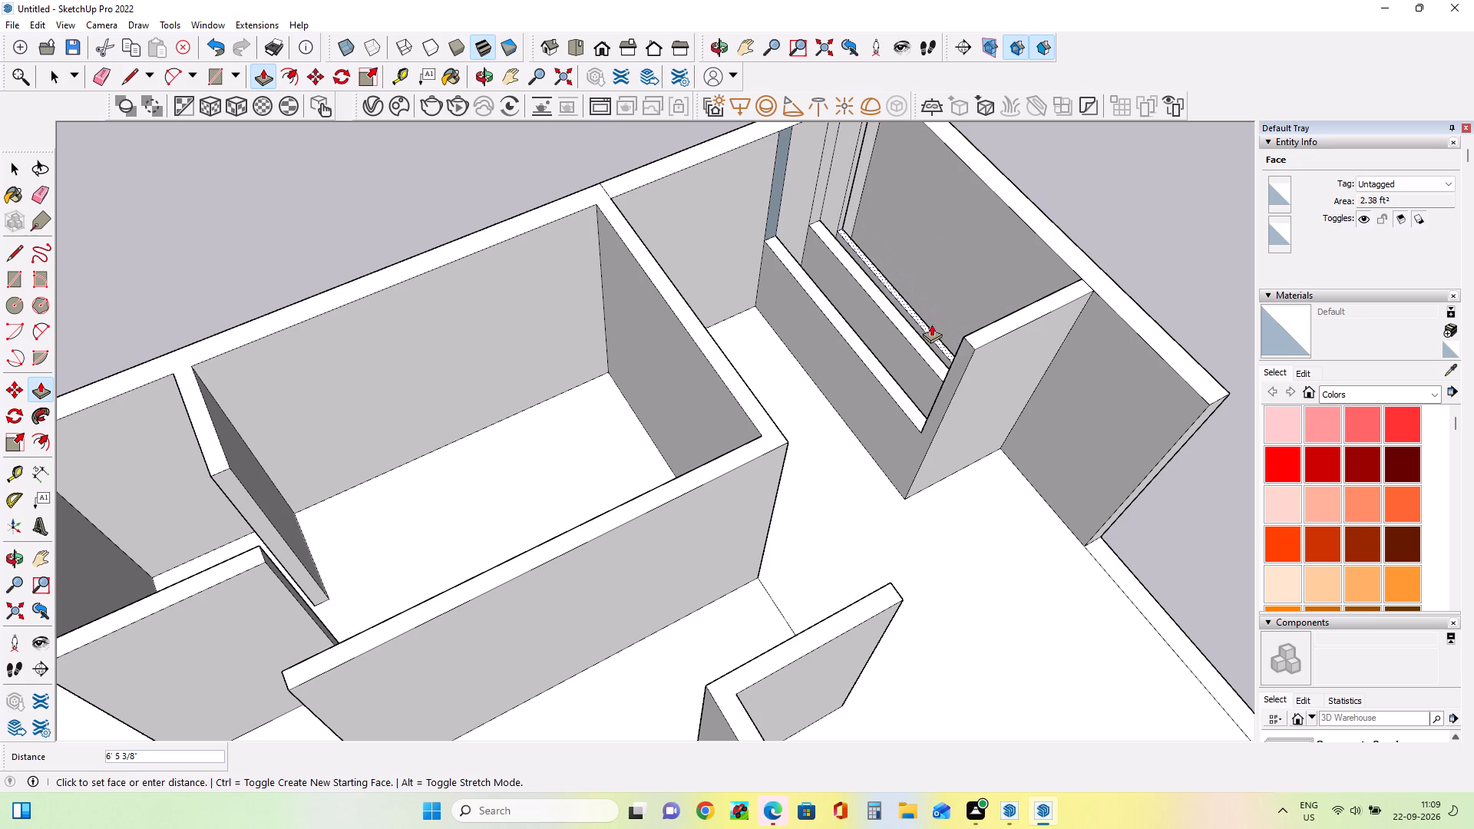
pyautogui.click(941, 325)
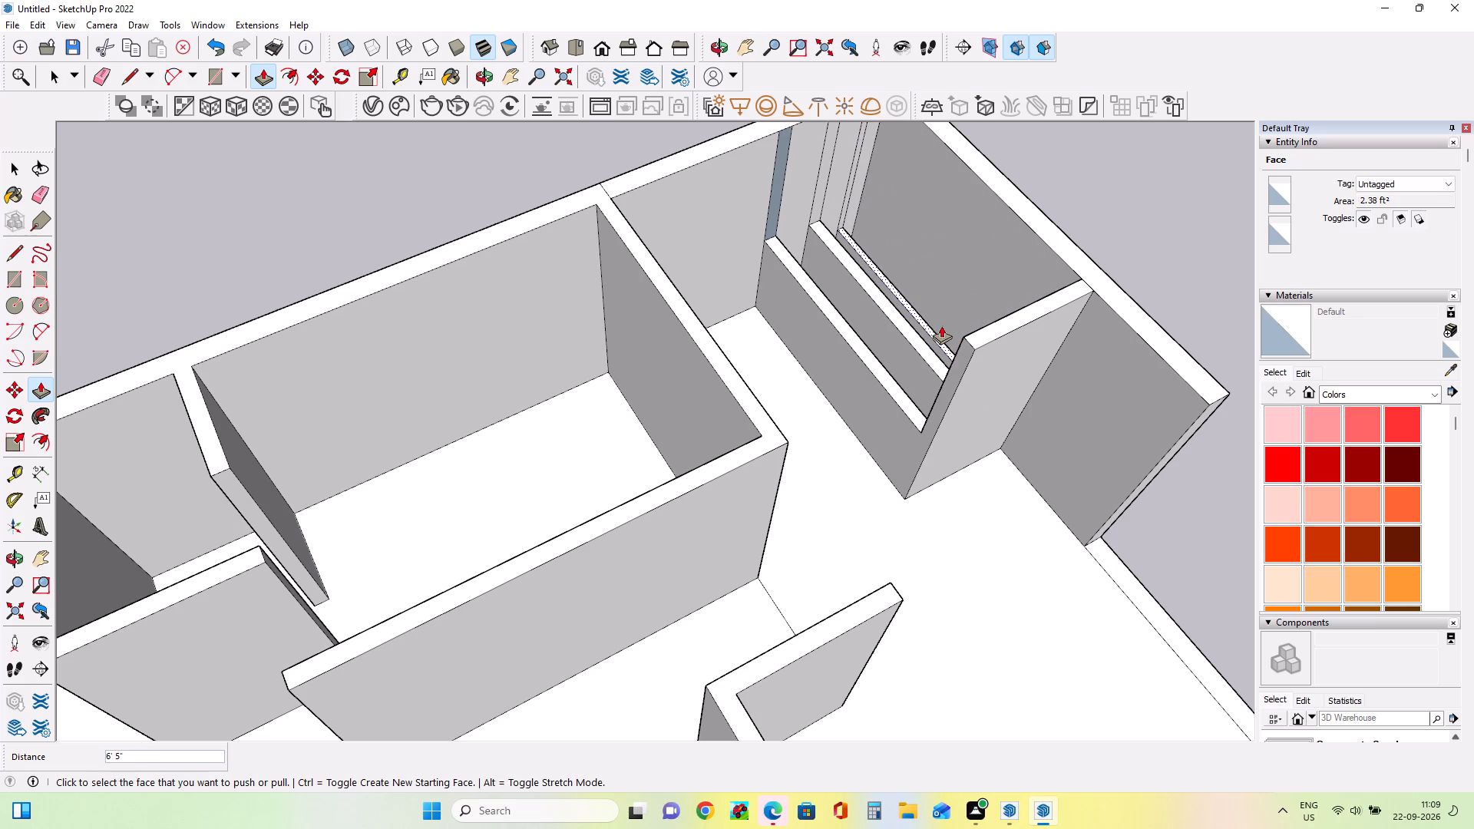
# Push the top of the slot's 6" end wall, which joins the ends of the three parallel walls, down about 5' 3".
pyautogui.moveTo(1018, 428); pyautogui.dragTo(732, 419, button='middle')
pyautogui.moveTo(713, 408); pyautogui.dragTo(673, 380, button='middle')
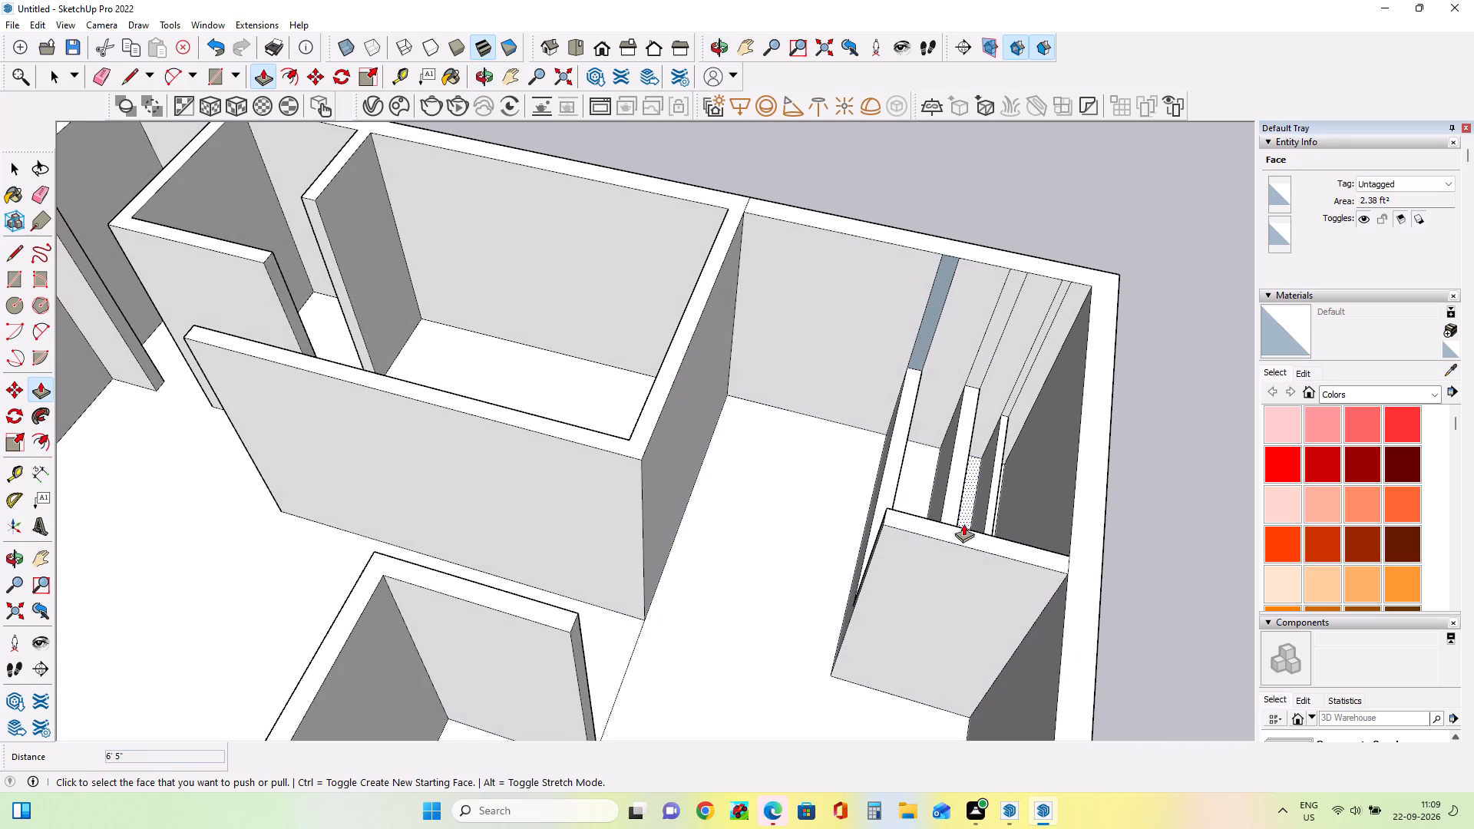
pyautogui.click(964, 533)
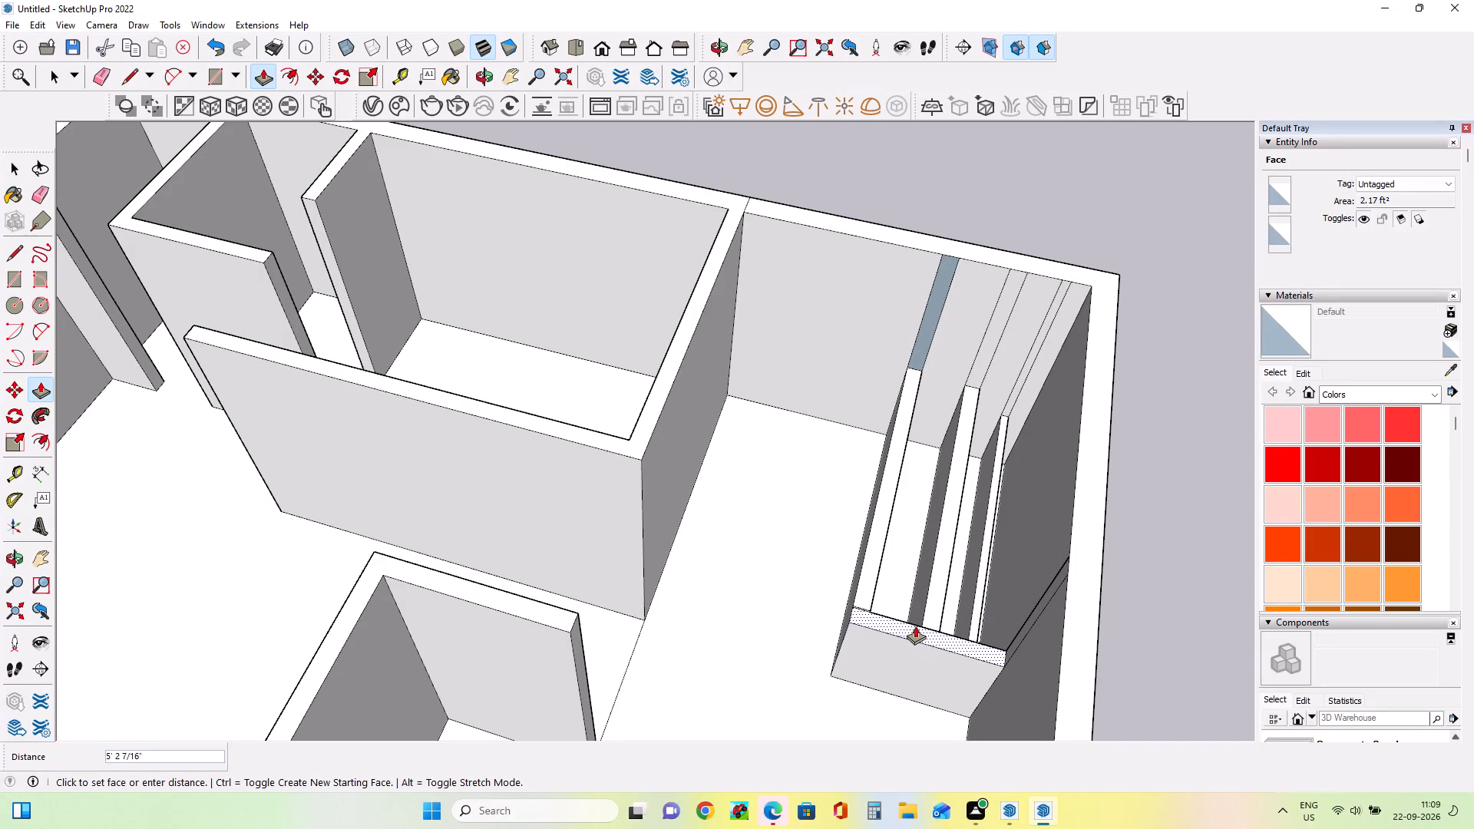
pyautogui.click(917, 629)
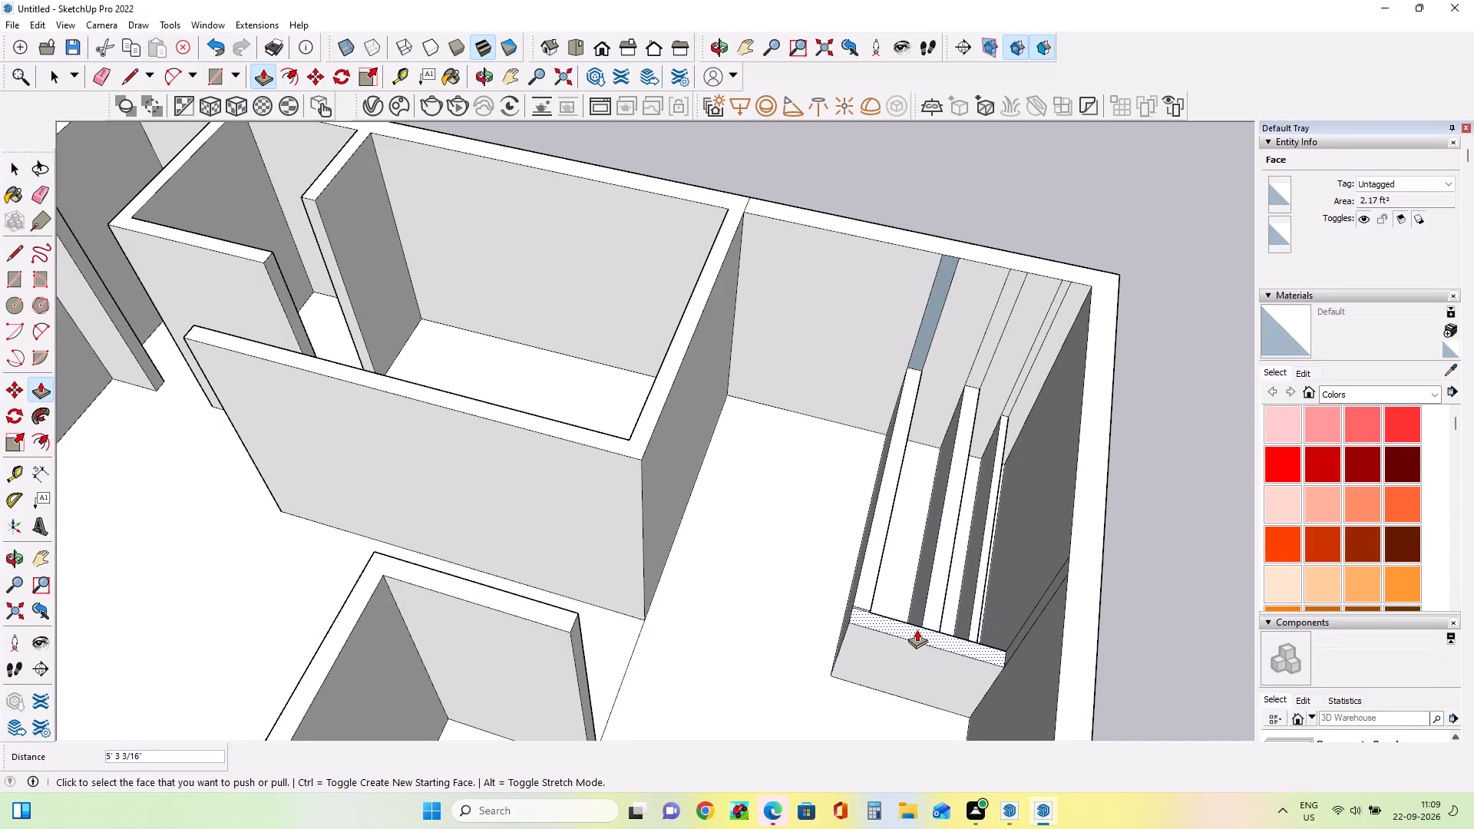
pyautogui.moveTo(908, 614); pyautogui.dragTo(742, 569, button='middle')
pyautogui.moveTo(737, 567); pyautogui.dragTo(682, 554, button='middle')
pyautogui.scroll(4, 785, 558)
pyautogui.scroll(-5, 924, 475)
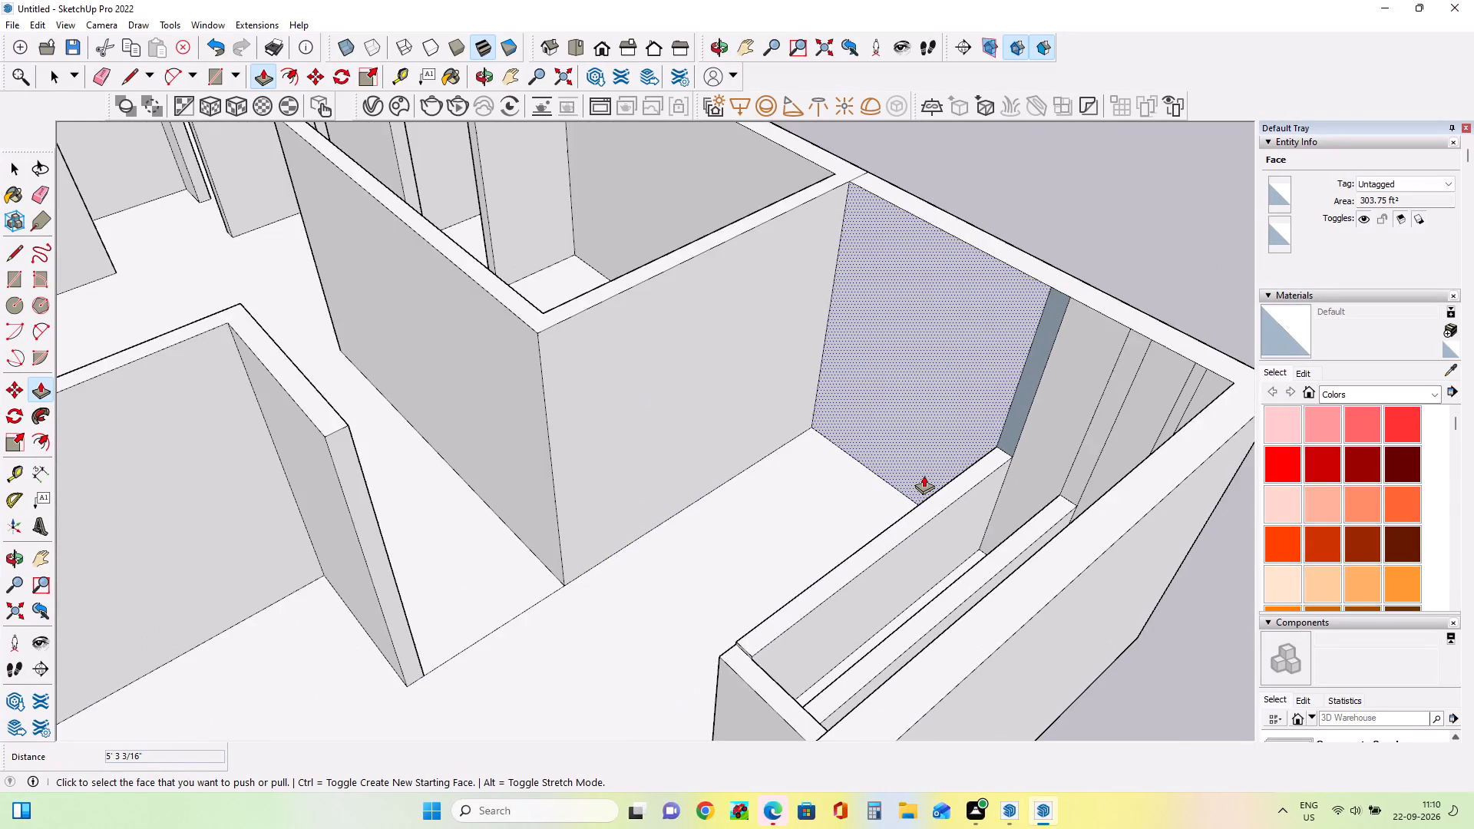
pyautogui.scroll(-5, 924, 475)
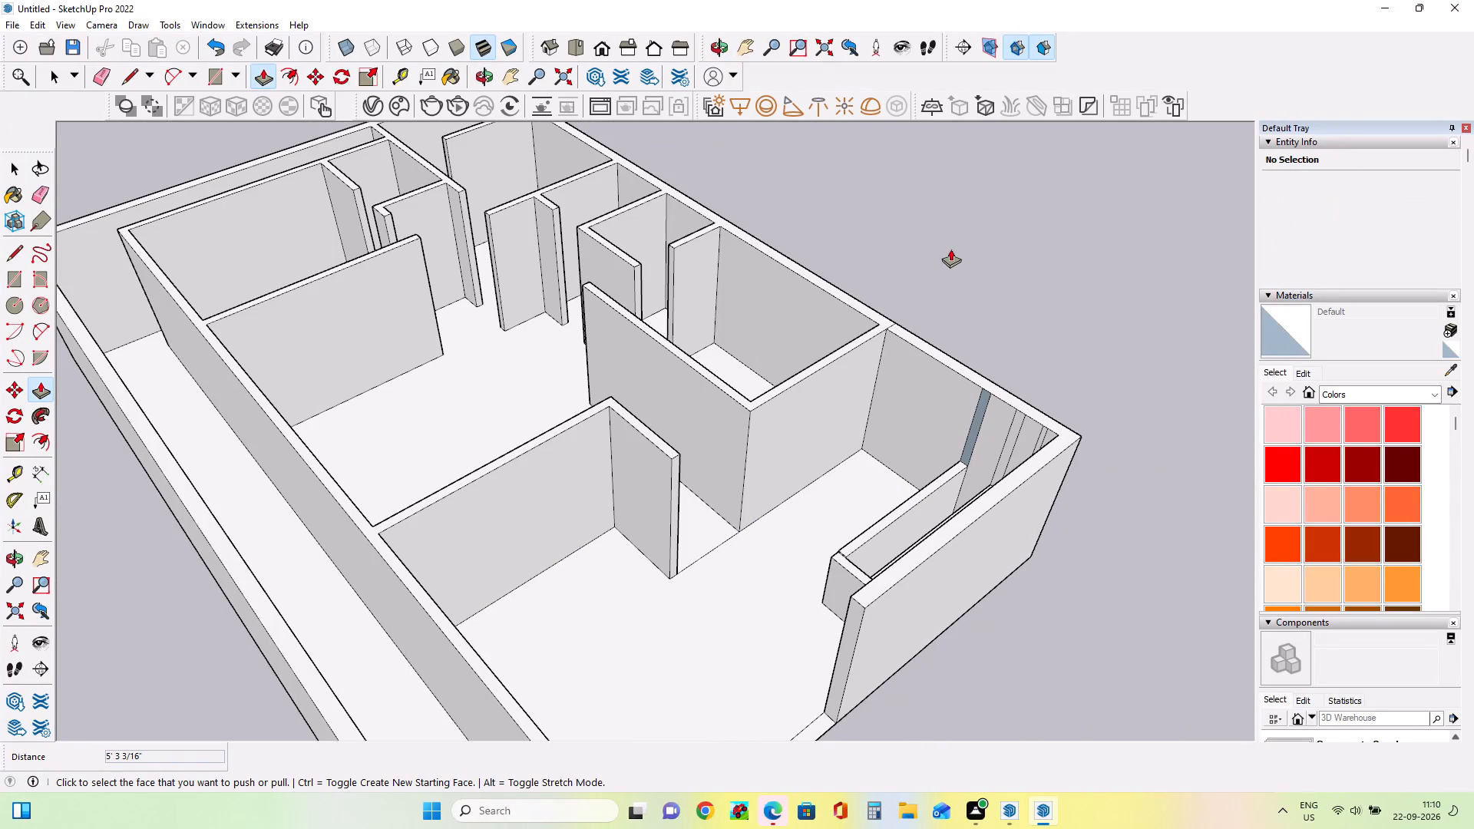
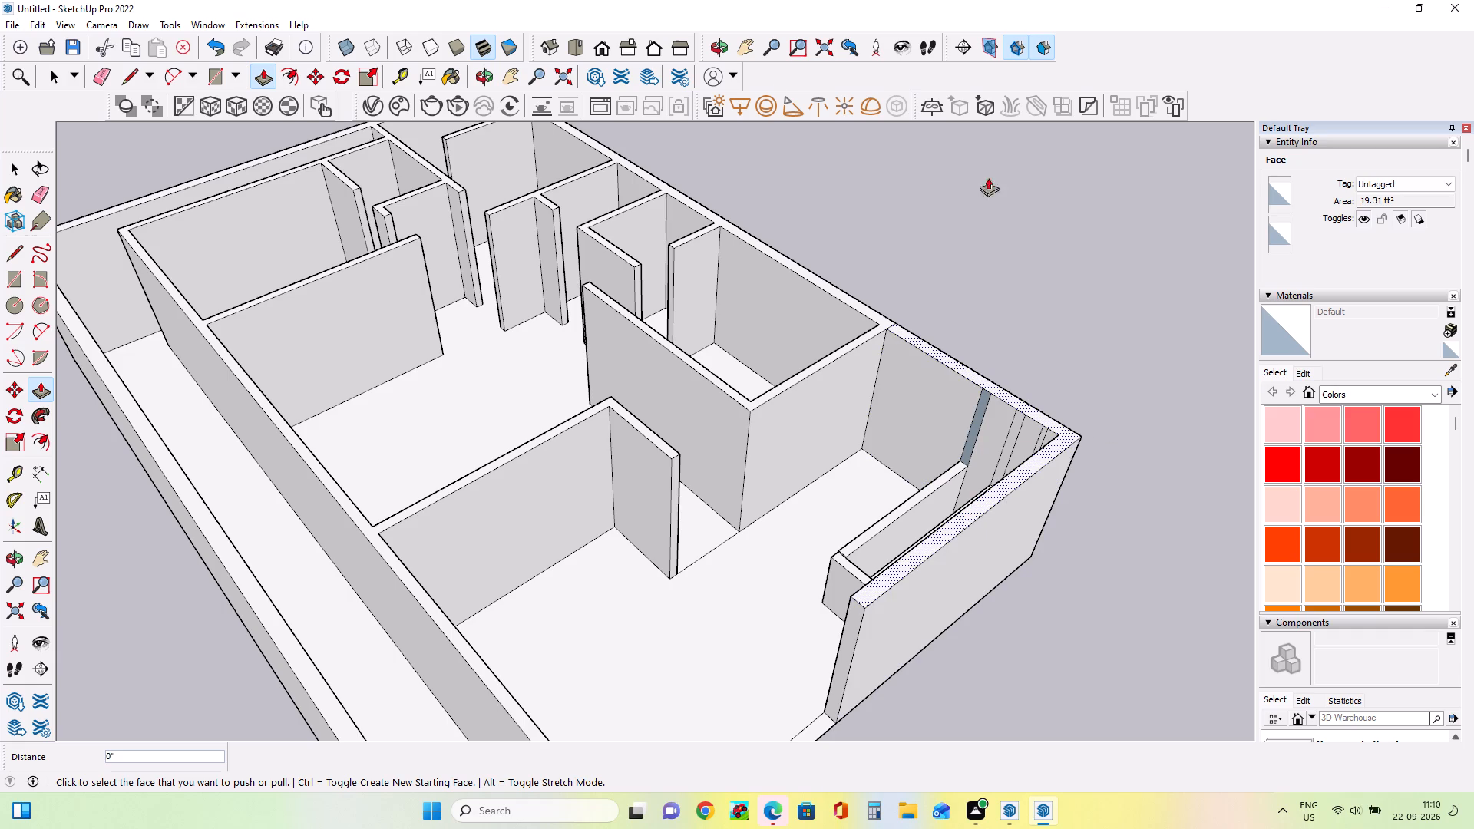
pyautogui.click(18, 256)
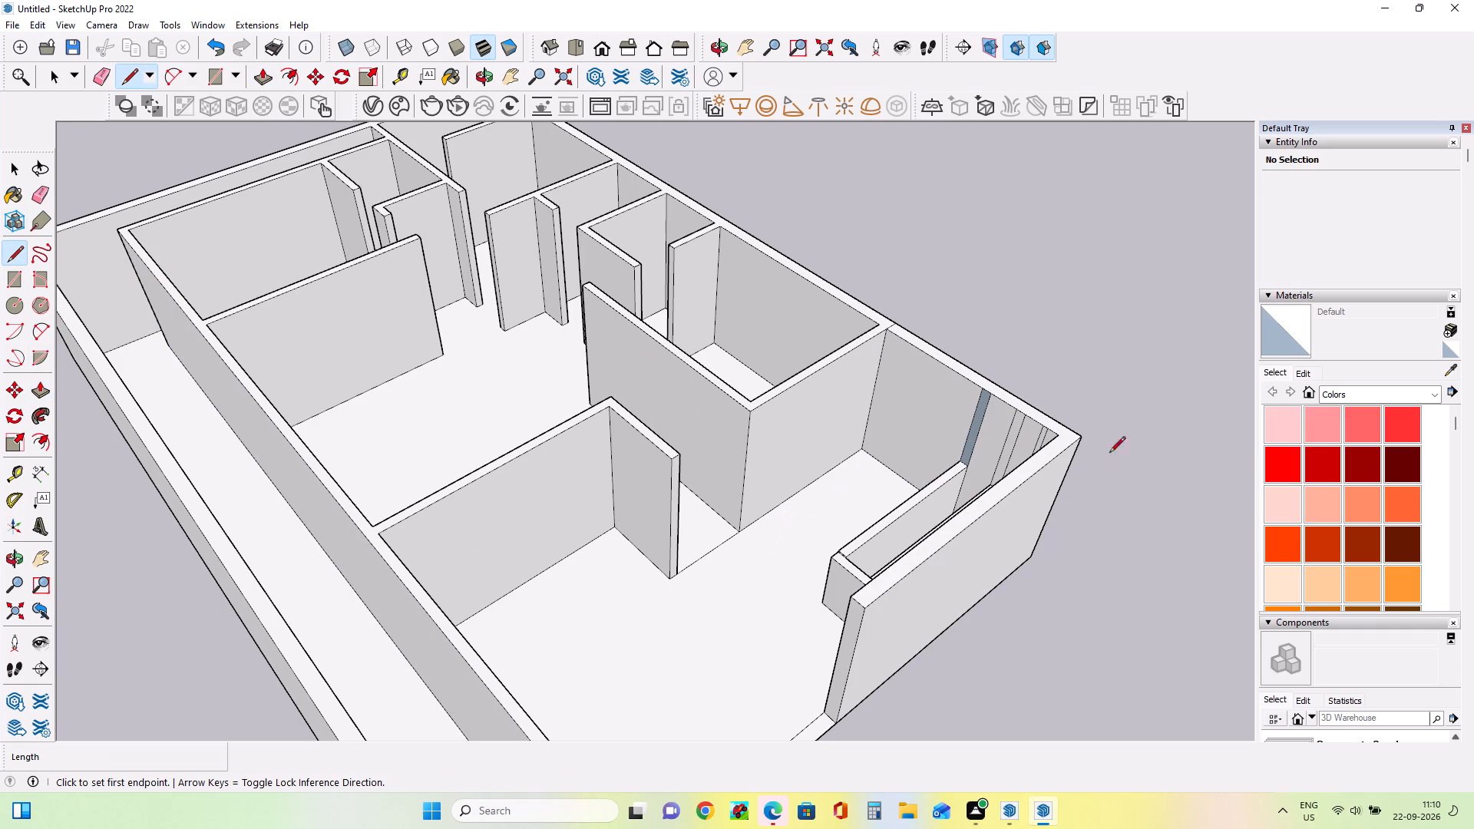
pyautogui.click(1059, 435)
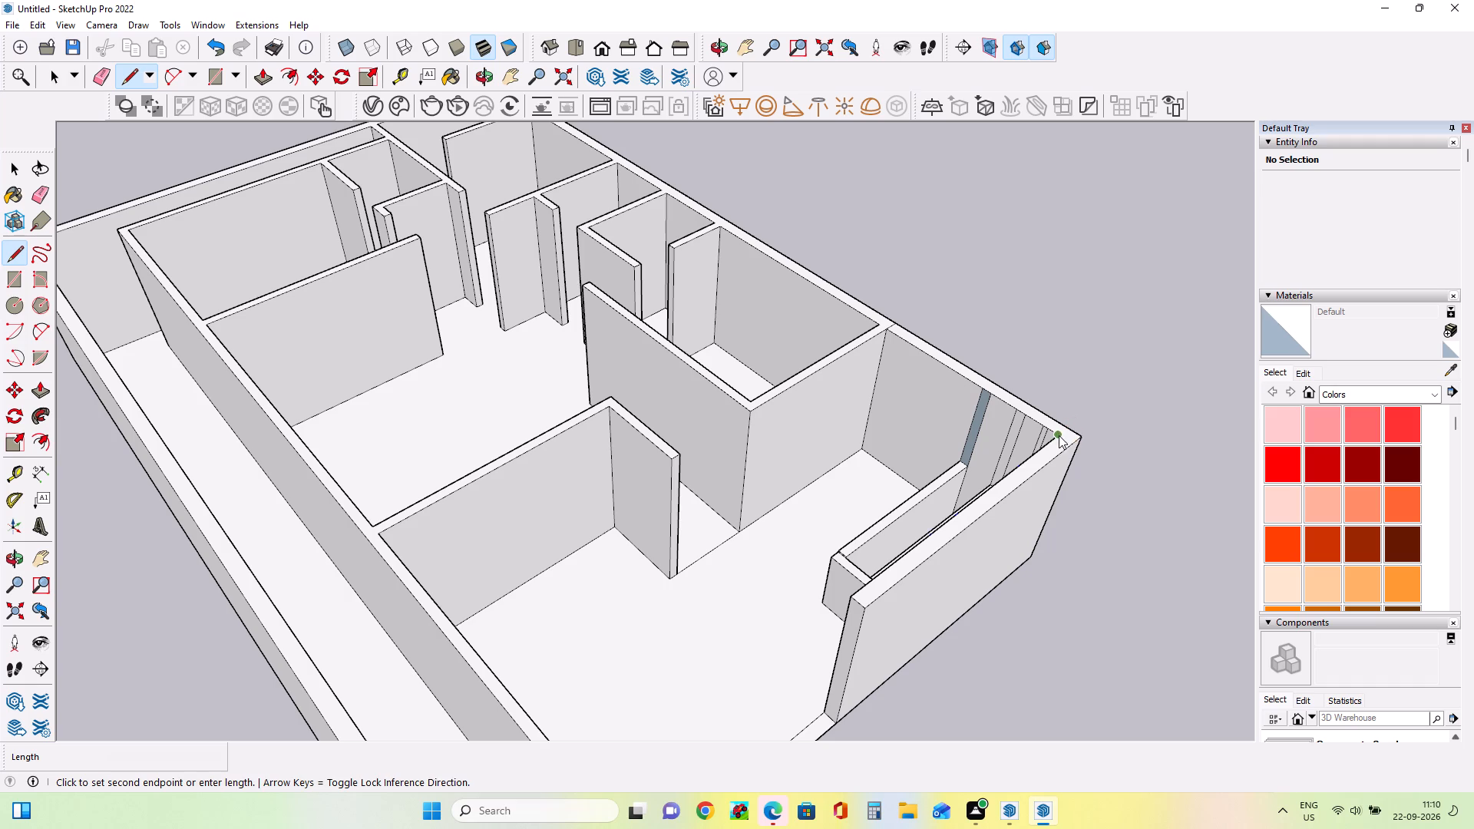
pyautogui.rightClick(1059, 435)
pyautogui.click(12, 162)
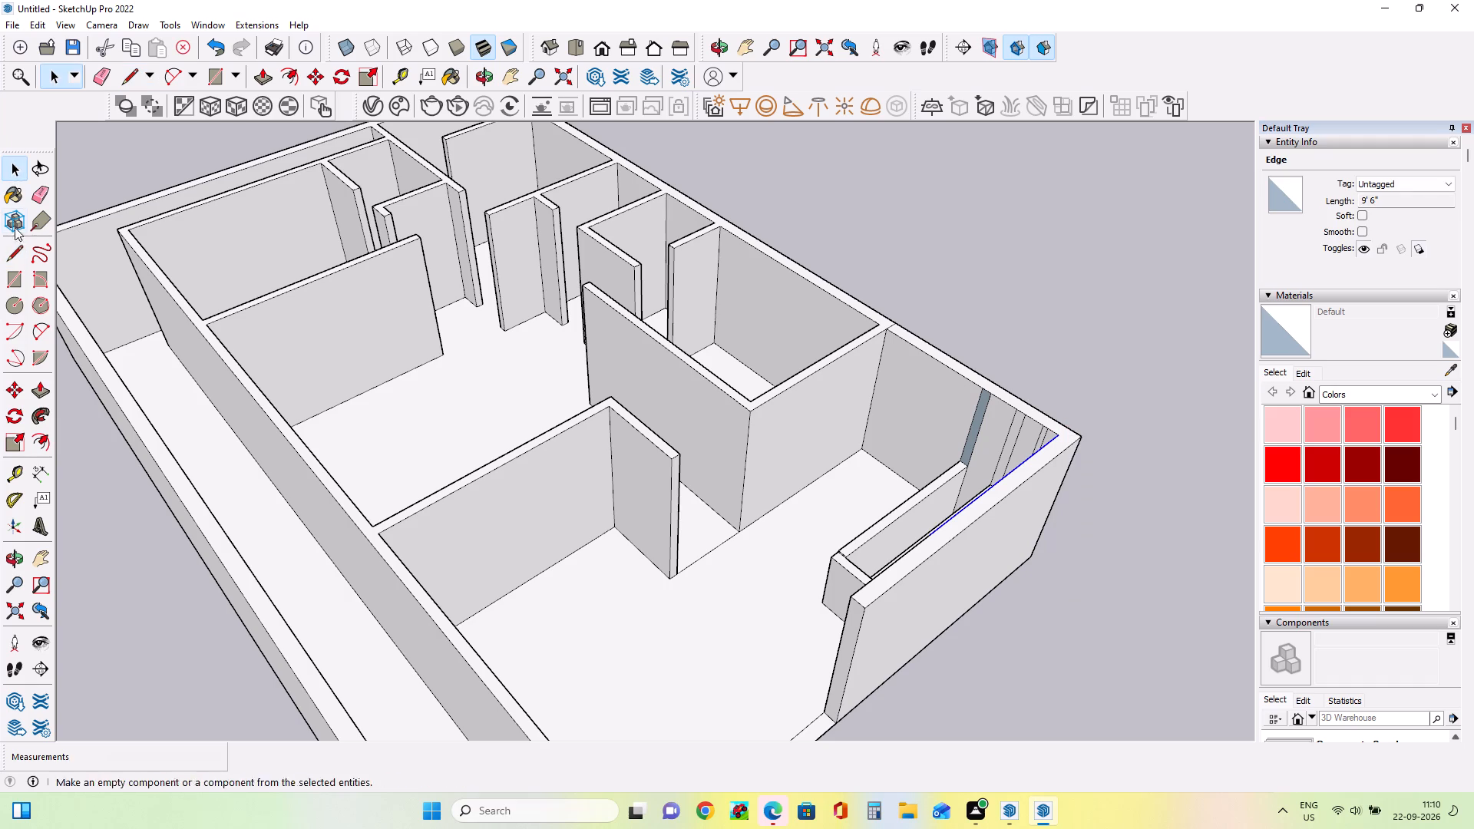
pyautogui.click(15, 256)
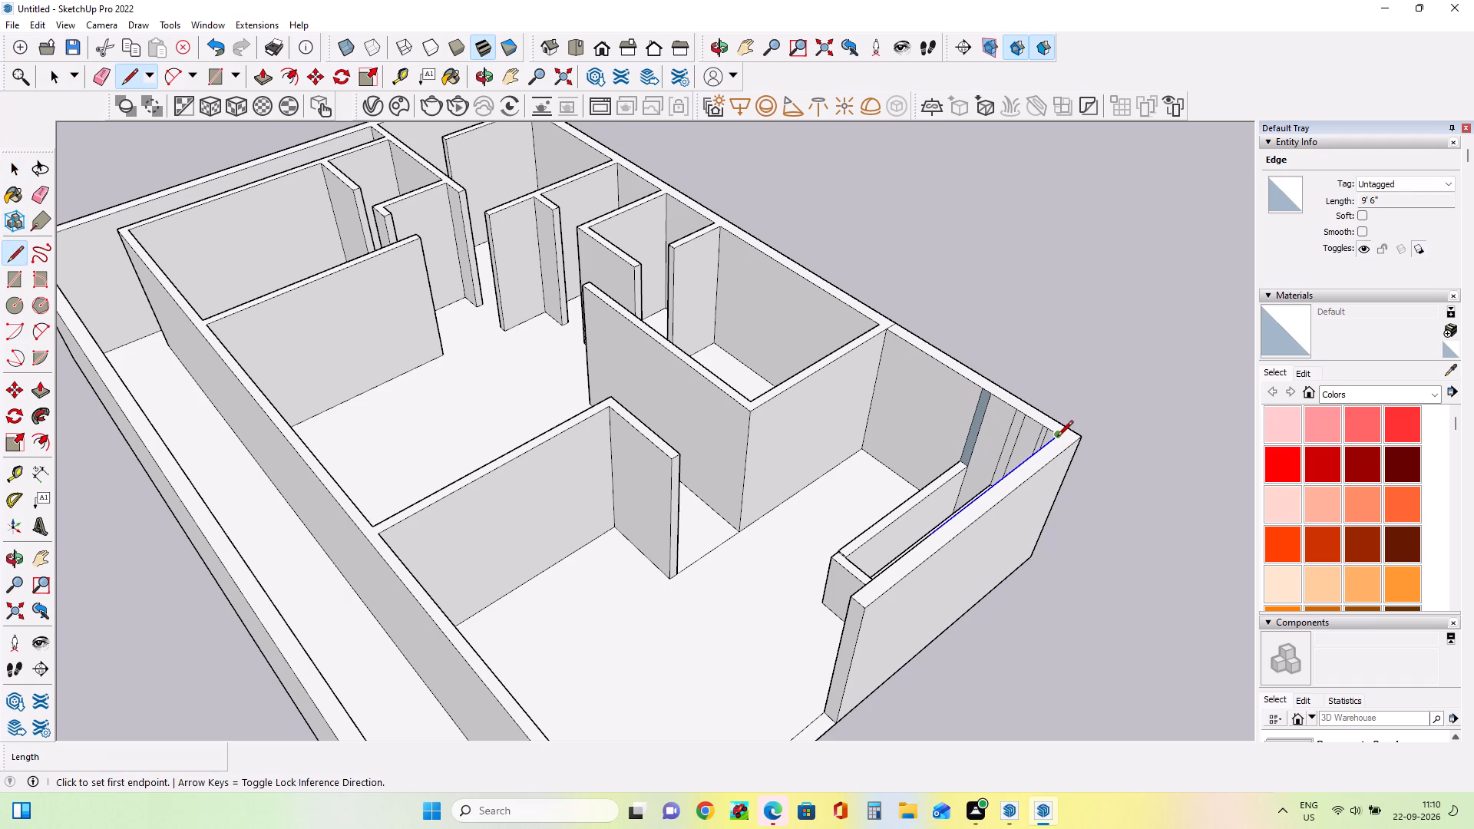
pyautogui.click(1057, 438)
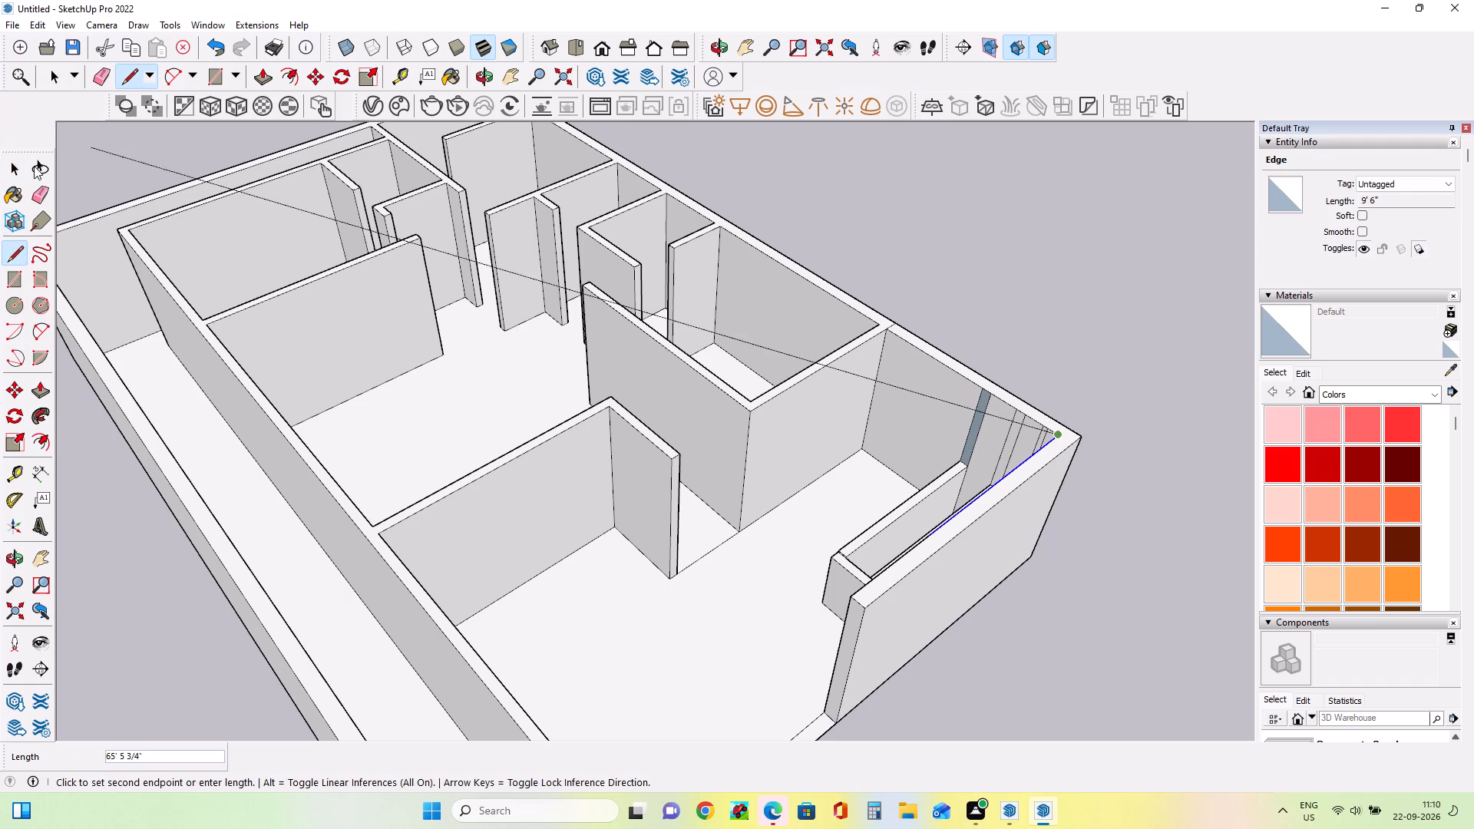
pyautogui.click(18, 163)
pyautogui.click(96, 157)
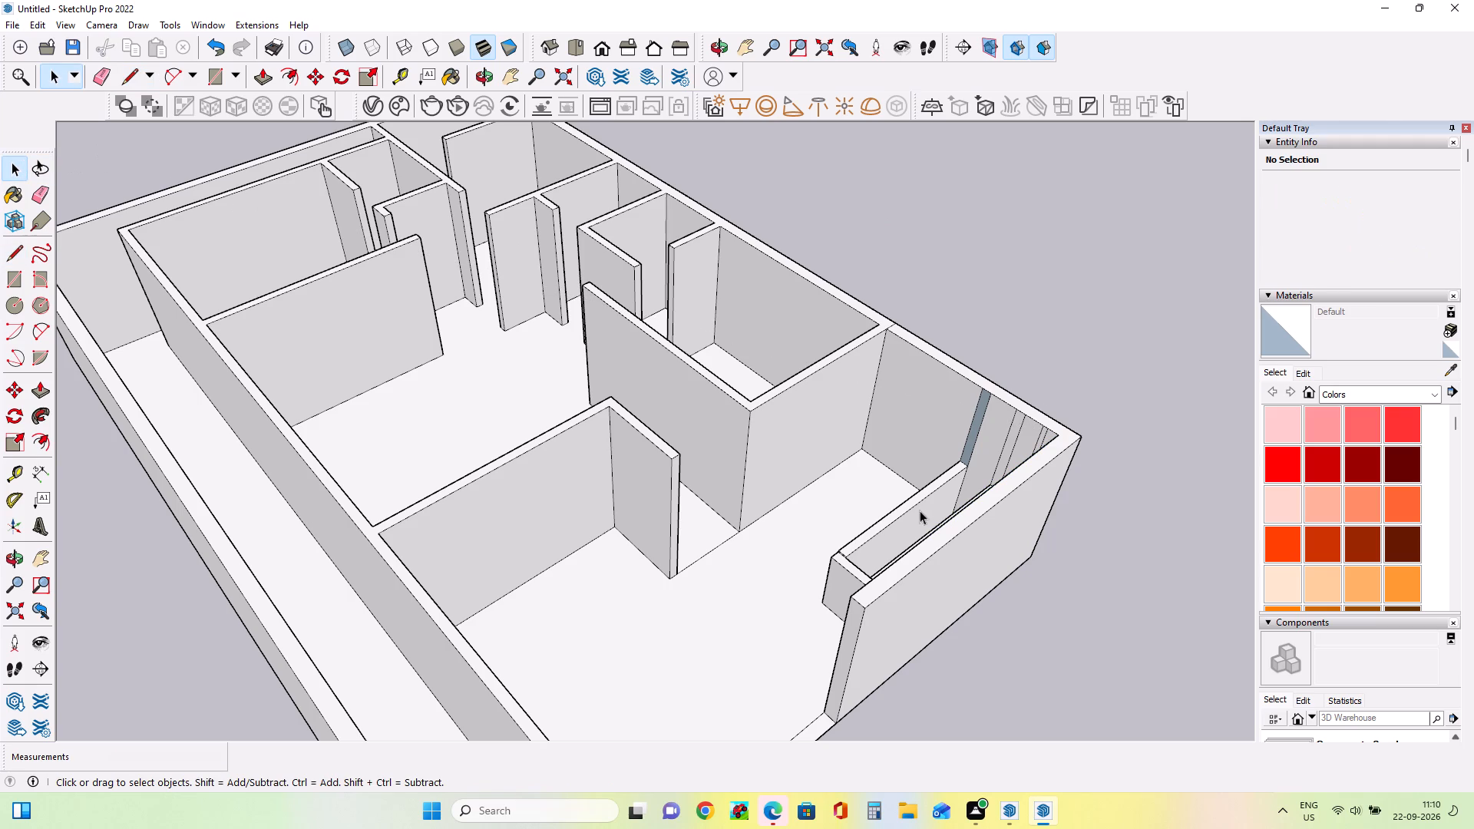
# Draw a 9" line across the wall top from the inner corner beside the slot to the outer edge, splitting off the outer wall alongside it.
pyautogui.click(13, 256)
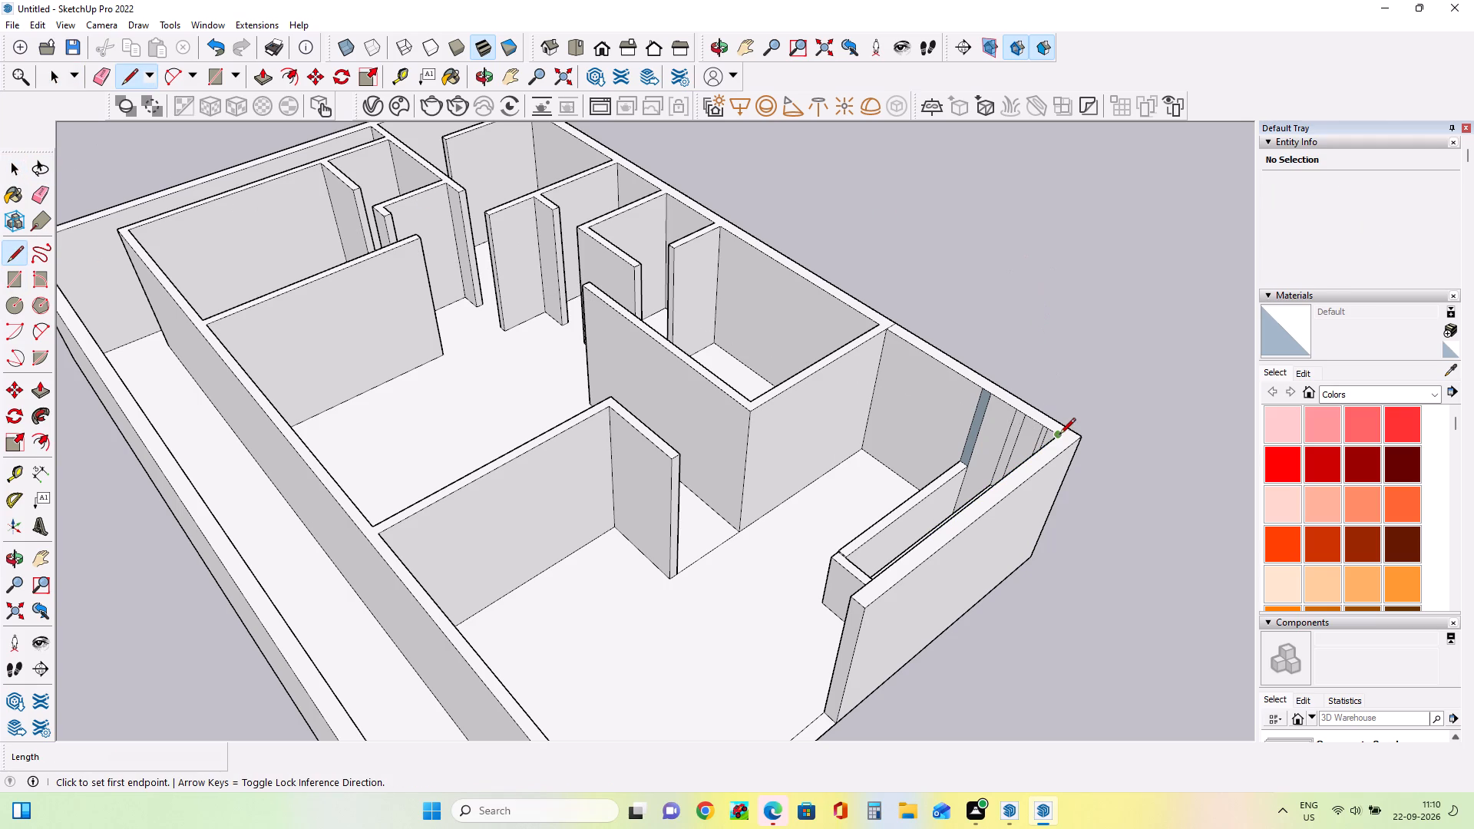
pyautogui.click(1060, 438)
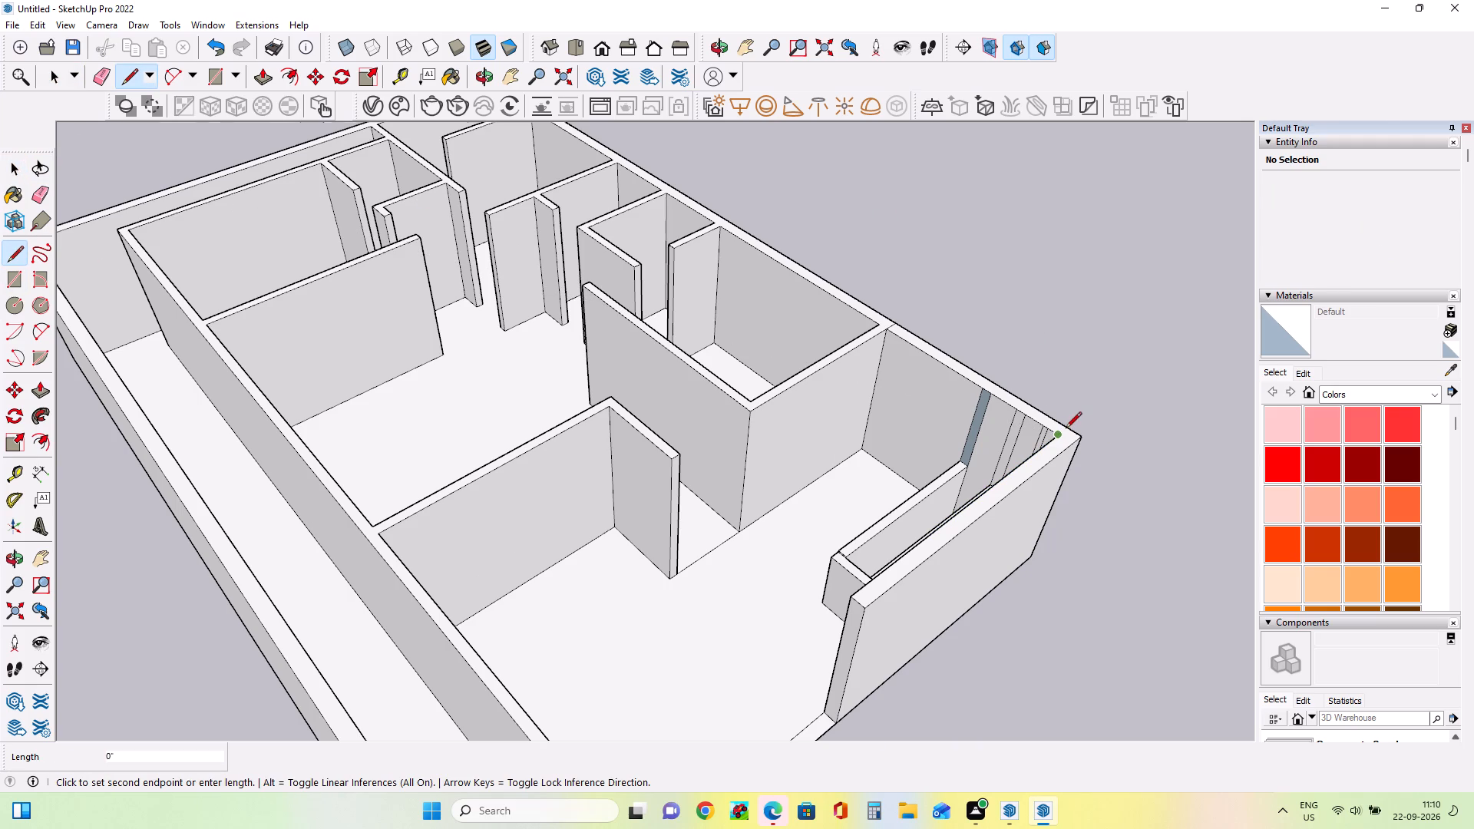
pyautogui.scroll(8, 1066, 429)
pyautogui.click(1072, 428)
pyautogui.rightClick(1072, 428)
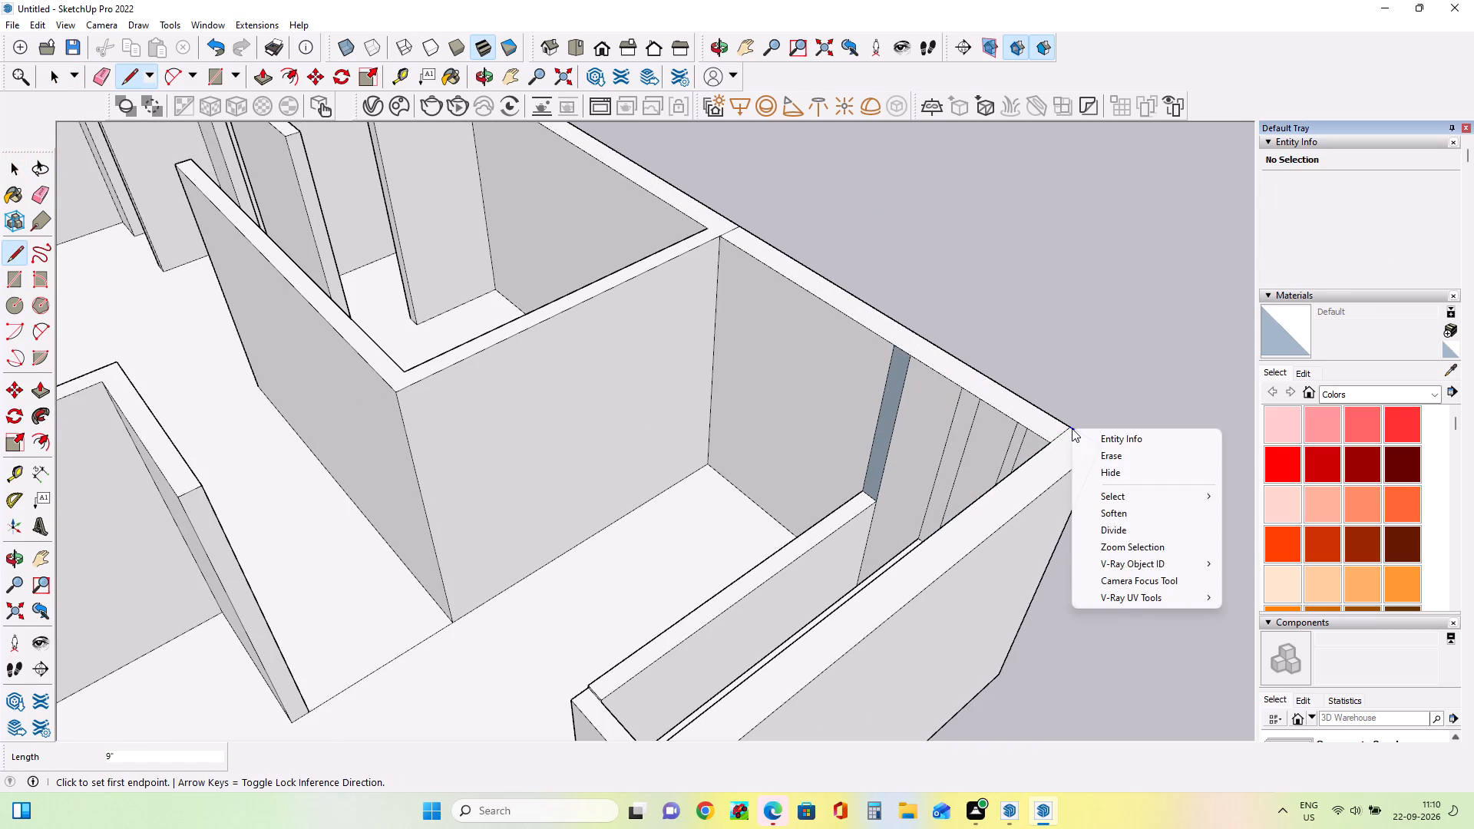
pyautogui.click(18, 173)
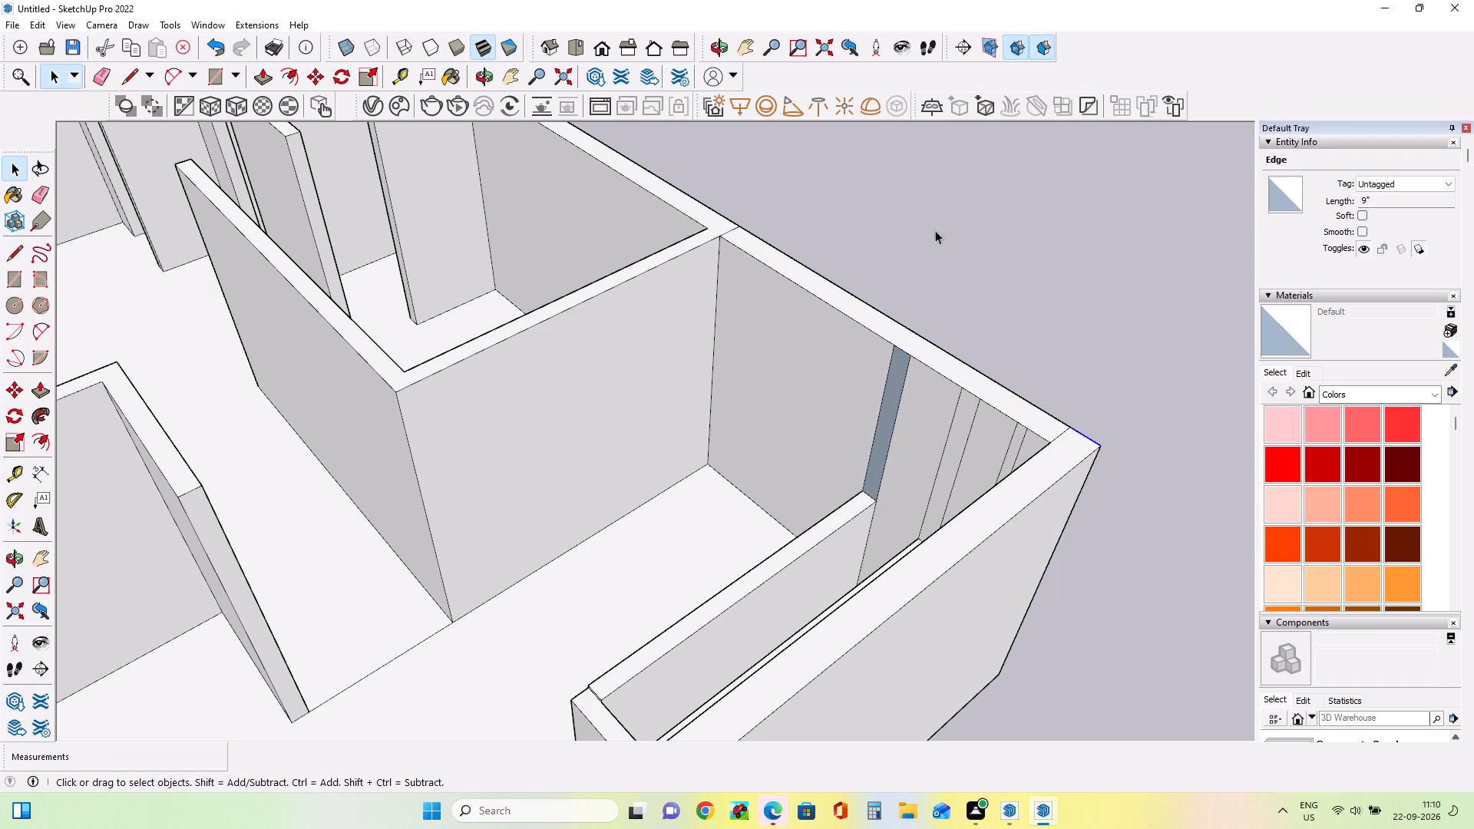
pyautogui.click(968, 236)
# Push the top of the outer wall running alongside the slot down about 2' 10".
pyautogui.scroll(-8, 969, 239)
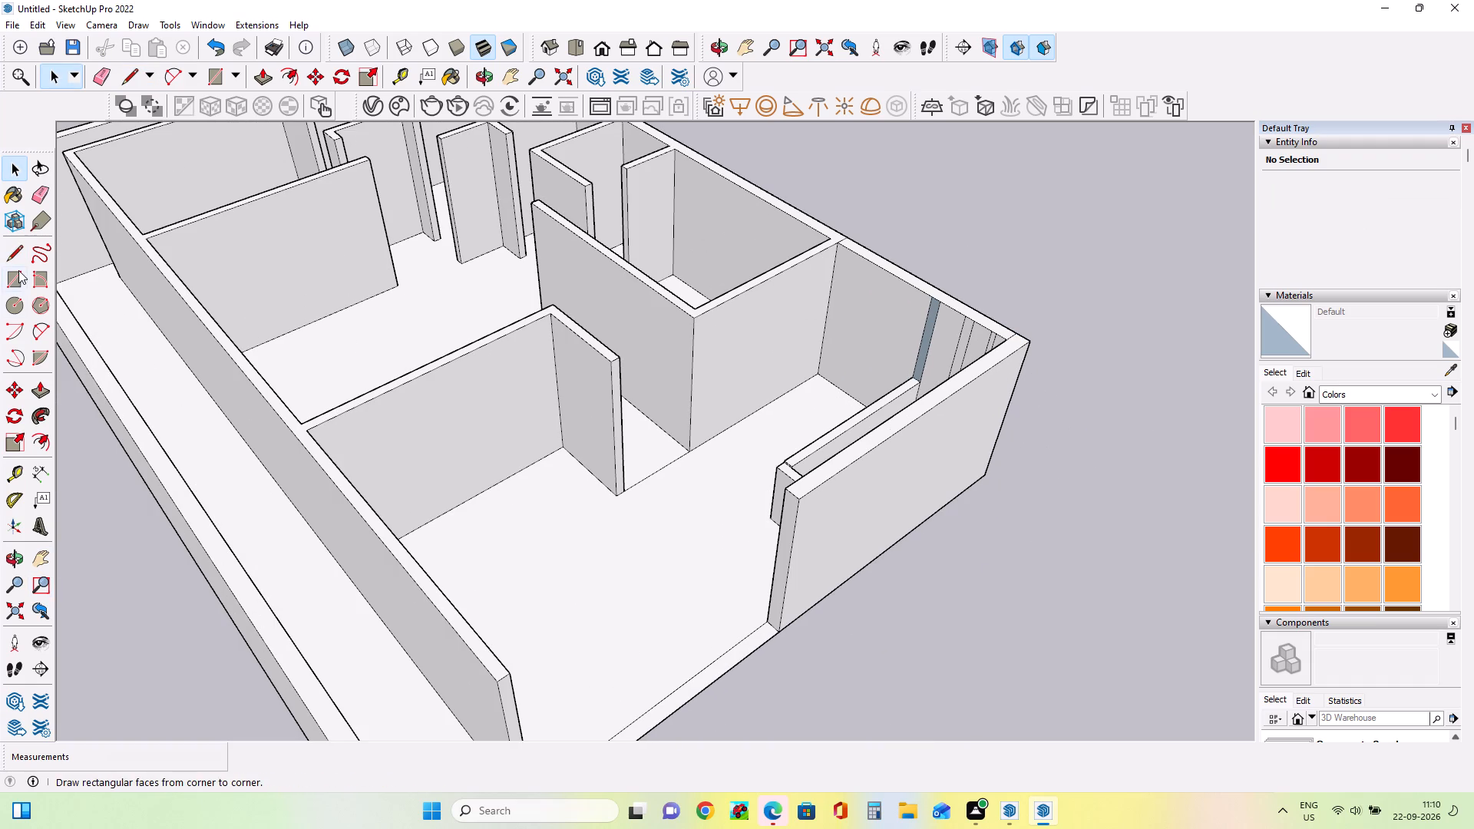
pyautogui.click(41, 387)
pyautogui.click(851, 450)
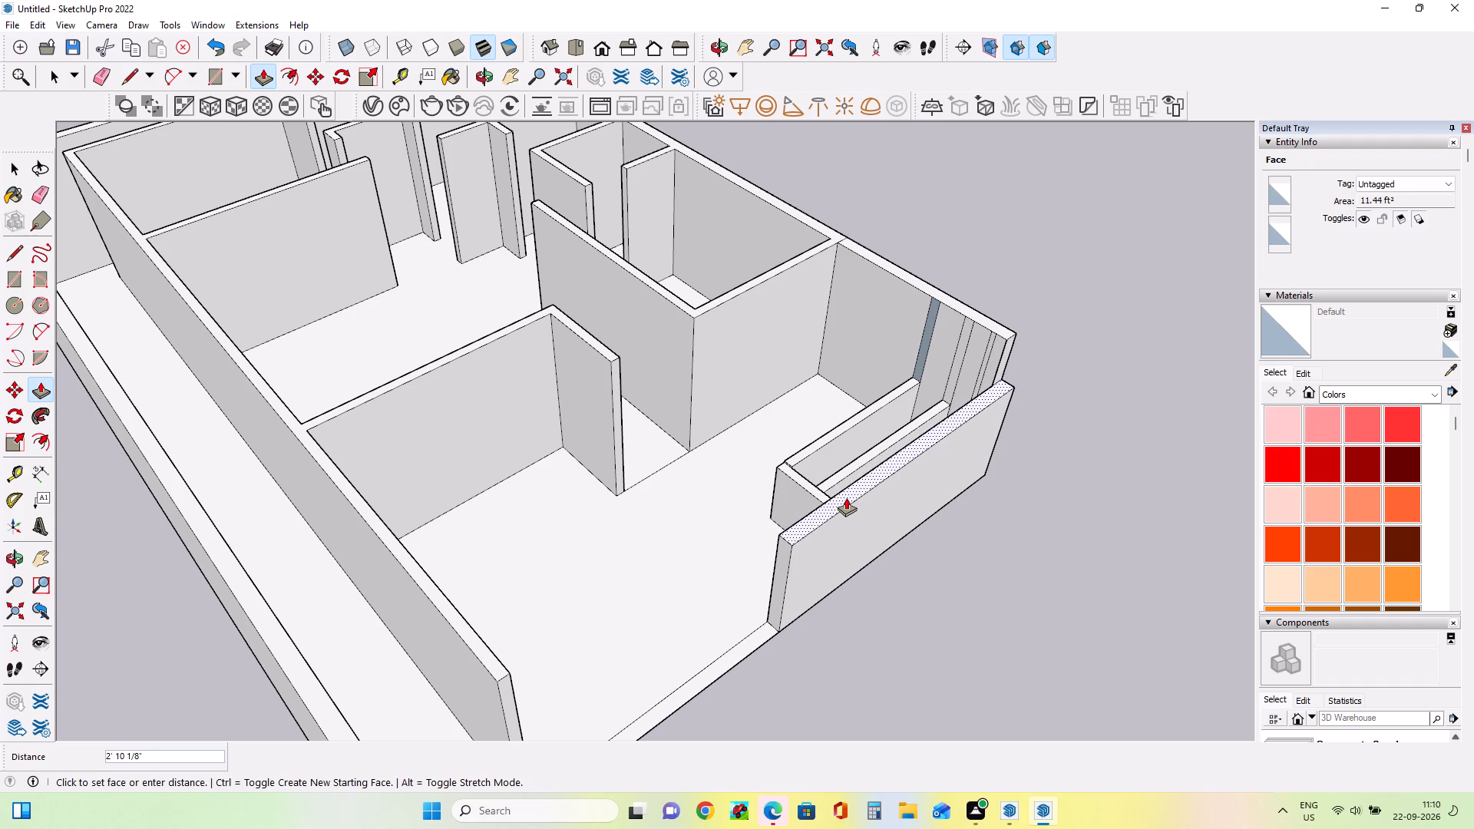
pyautogui.click(846, 497)
# Erase the leftover vertical edges on the full-height side wall above the ends of the slot's three parallel walls.
pyautogui.moveTo(979, 479); pyautogui.dragTo(911, 581, button='middle')
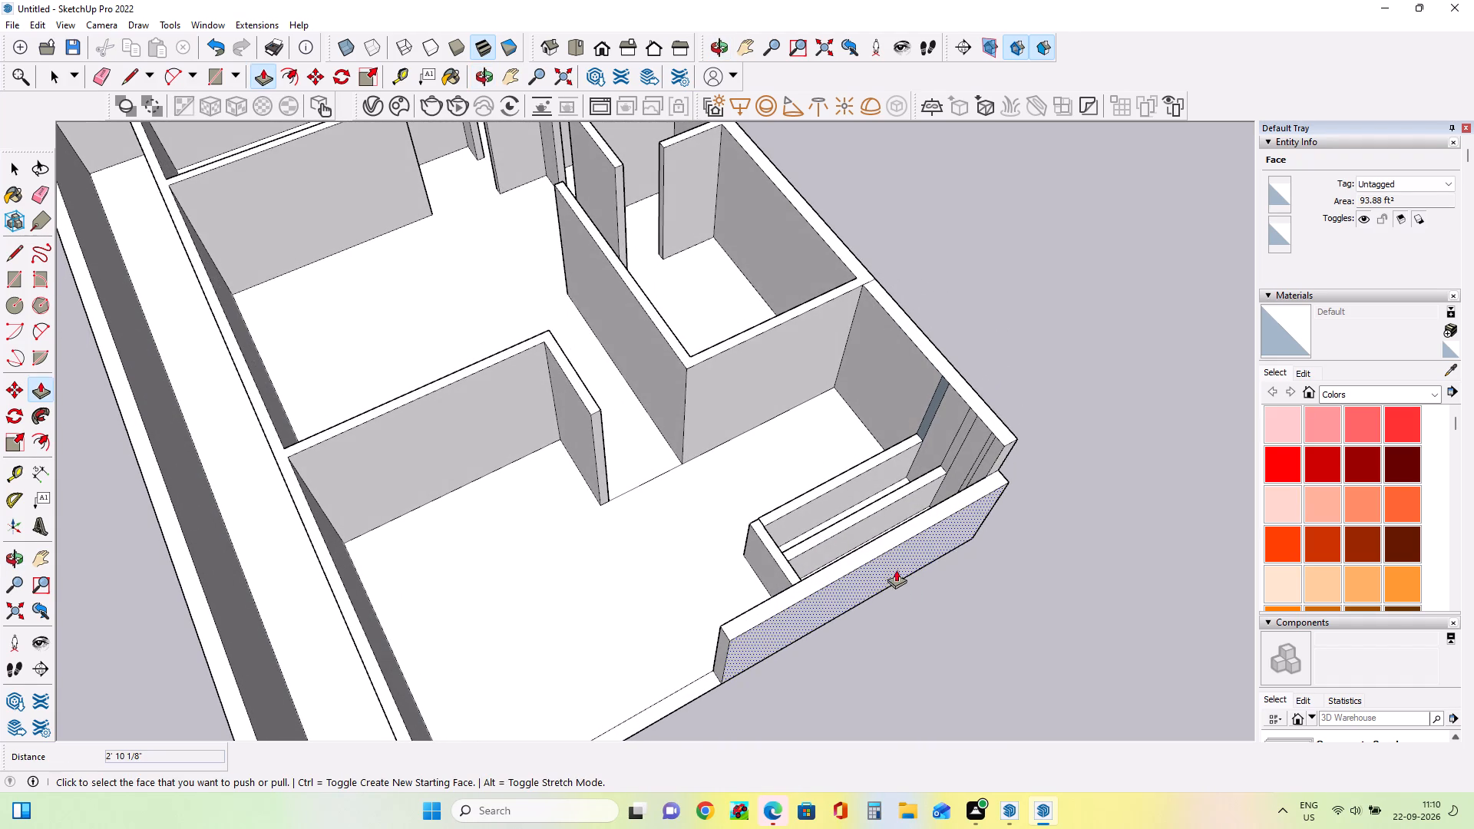
pyautogui.moveTo(828, 559); pyautogui.dragTo(881, 514, button='middle')
pyautogui.moveTo(895, 497); pyautogui.dragTo(925, 467, button='middle')
pyautogui.scroll(3, 927, 466)
pyautogui.moveTo(928, 465); pyautogui.dragTo(956, 594, button='middle')
pyautogui.scroll(3, 834, 540)
pyautogui.moveTo(835, 527); pyautogui.dragTo(848, 536, button='middle')
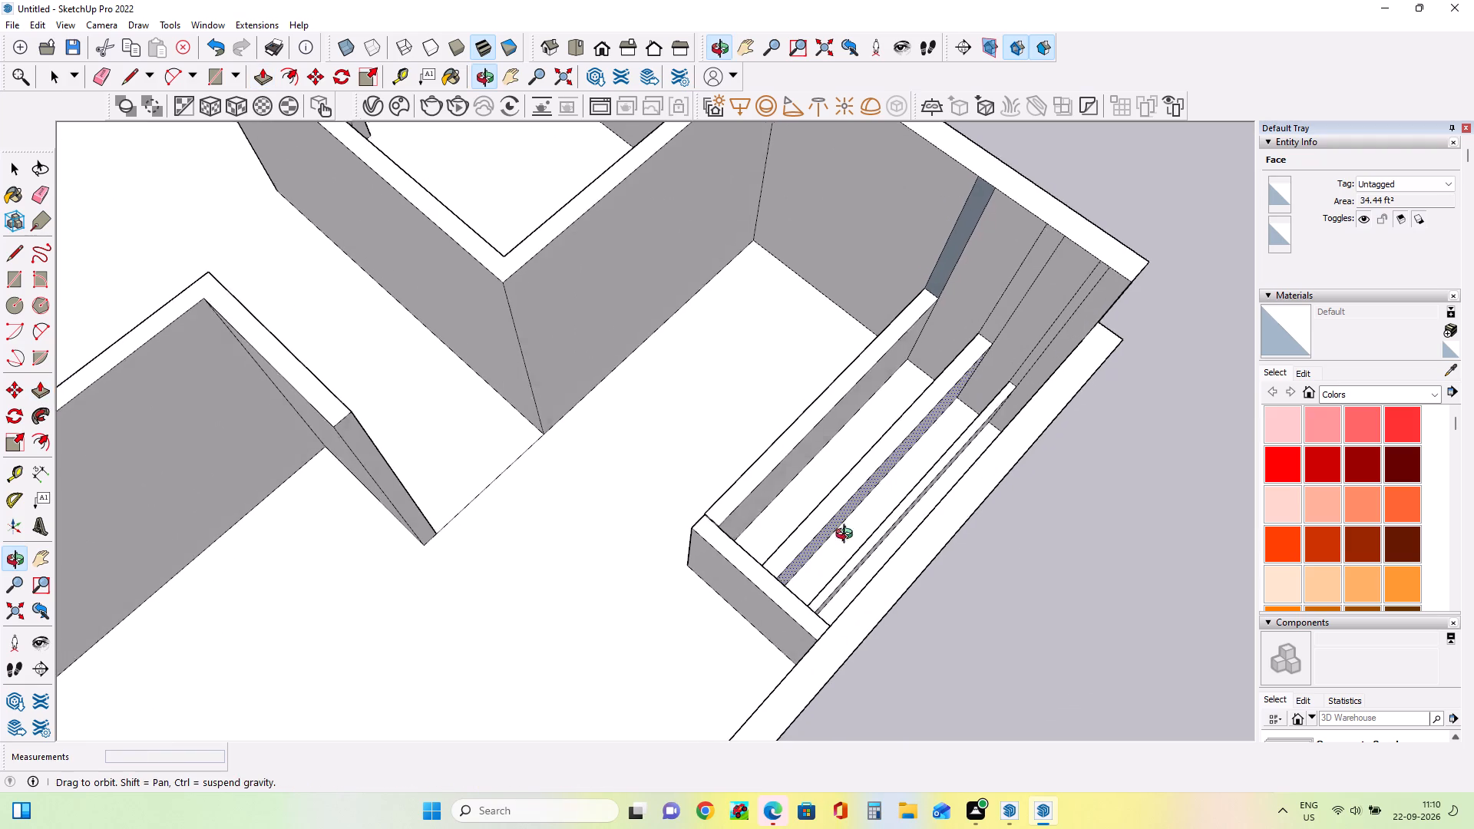
pyautogui.moveTo(848, 536); pyautogui.dragTo(963, 554, button='middle')
pyautogui.scroll(-4, 912, 527)
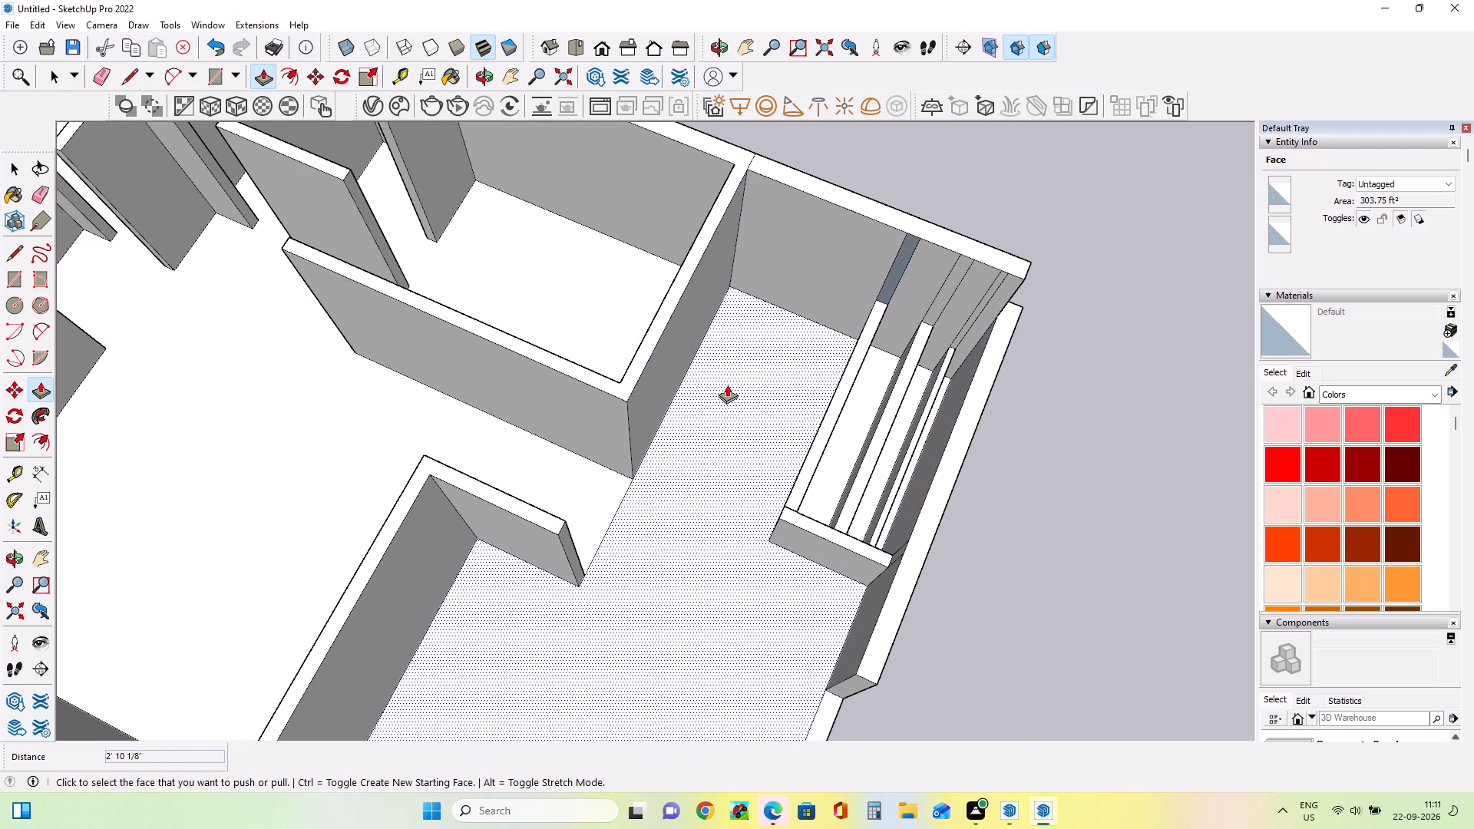
pyautogui.moveTo(837, 516); pyautogui.dragTo(914, 434, button='middle')
pyautogui.scroll(4, 899, 395)
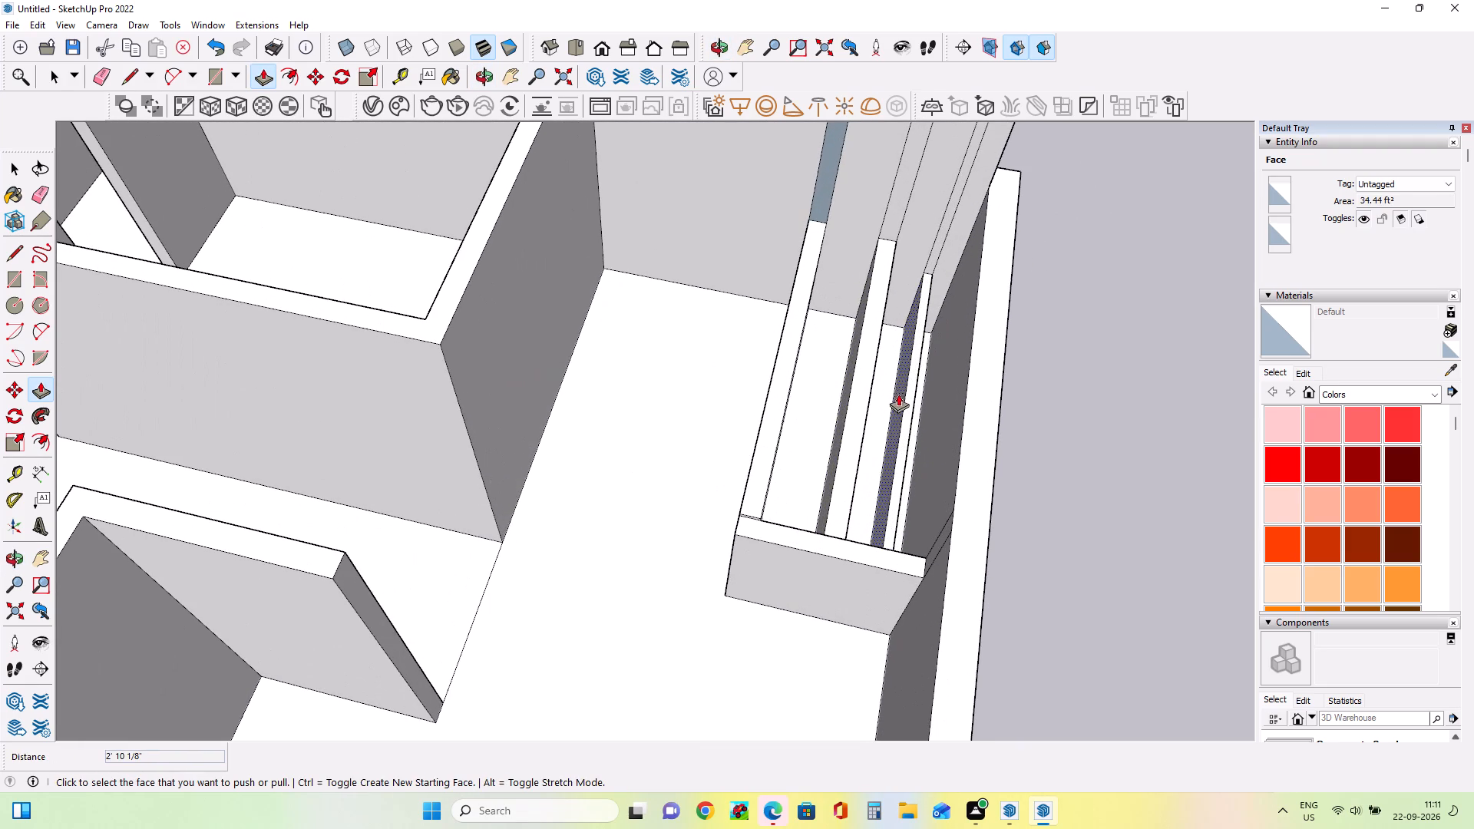
pyautogui.click(38, 197)
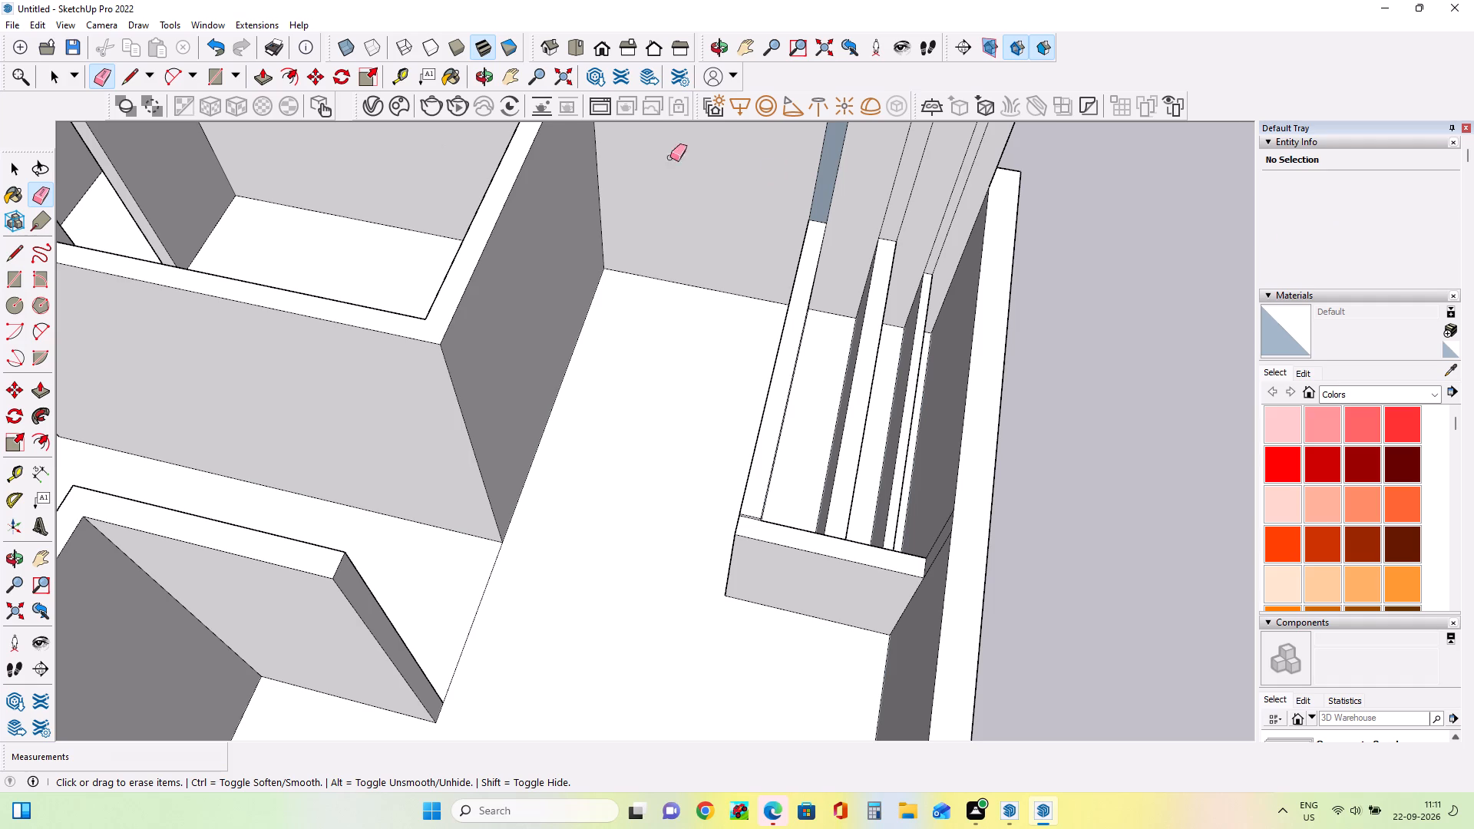
pyautogui.click(841, 167)
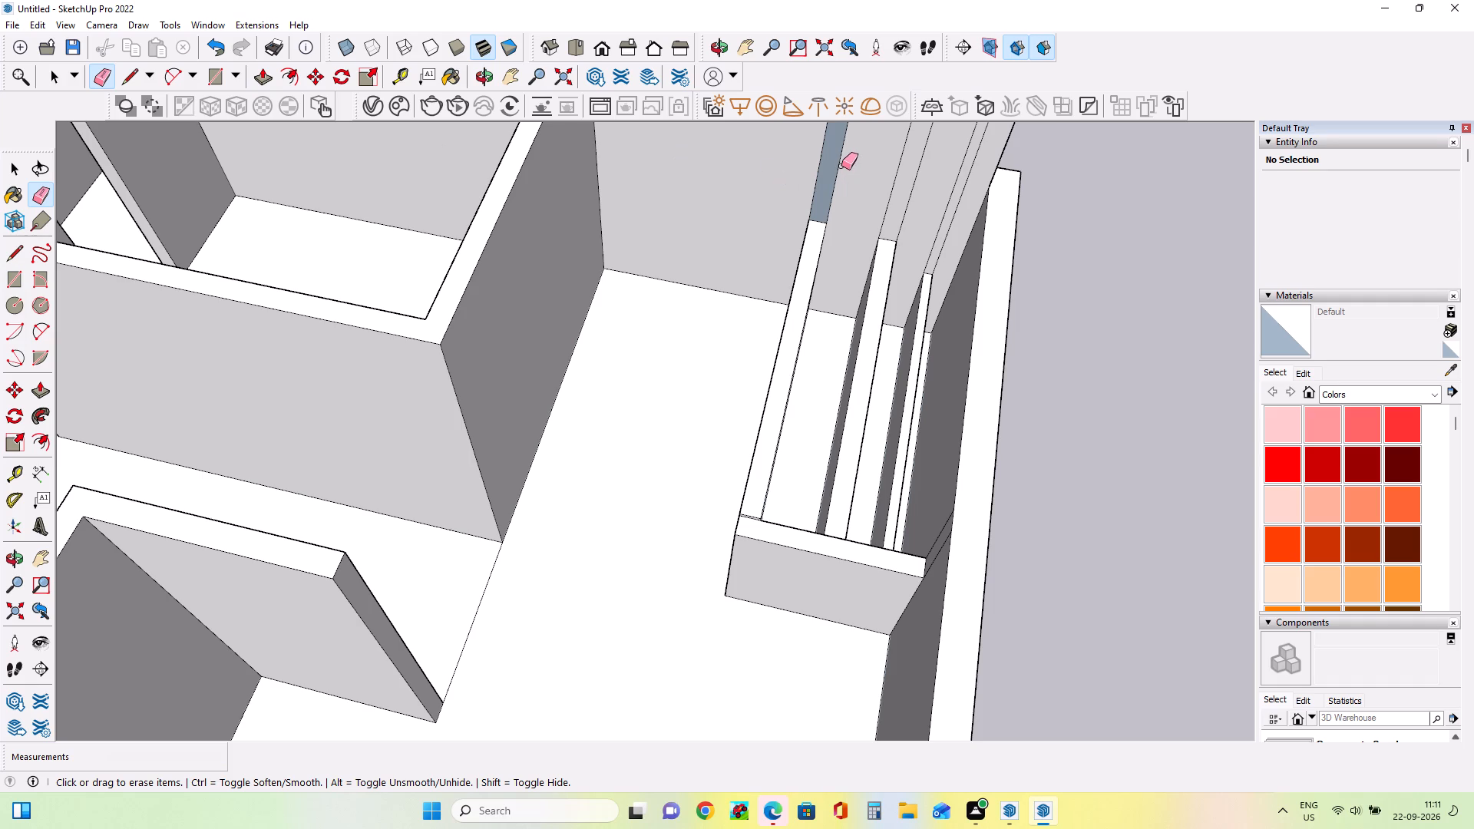
pyautogui.click(841, 165)
pyautogui.click(839, 161)
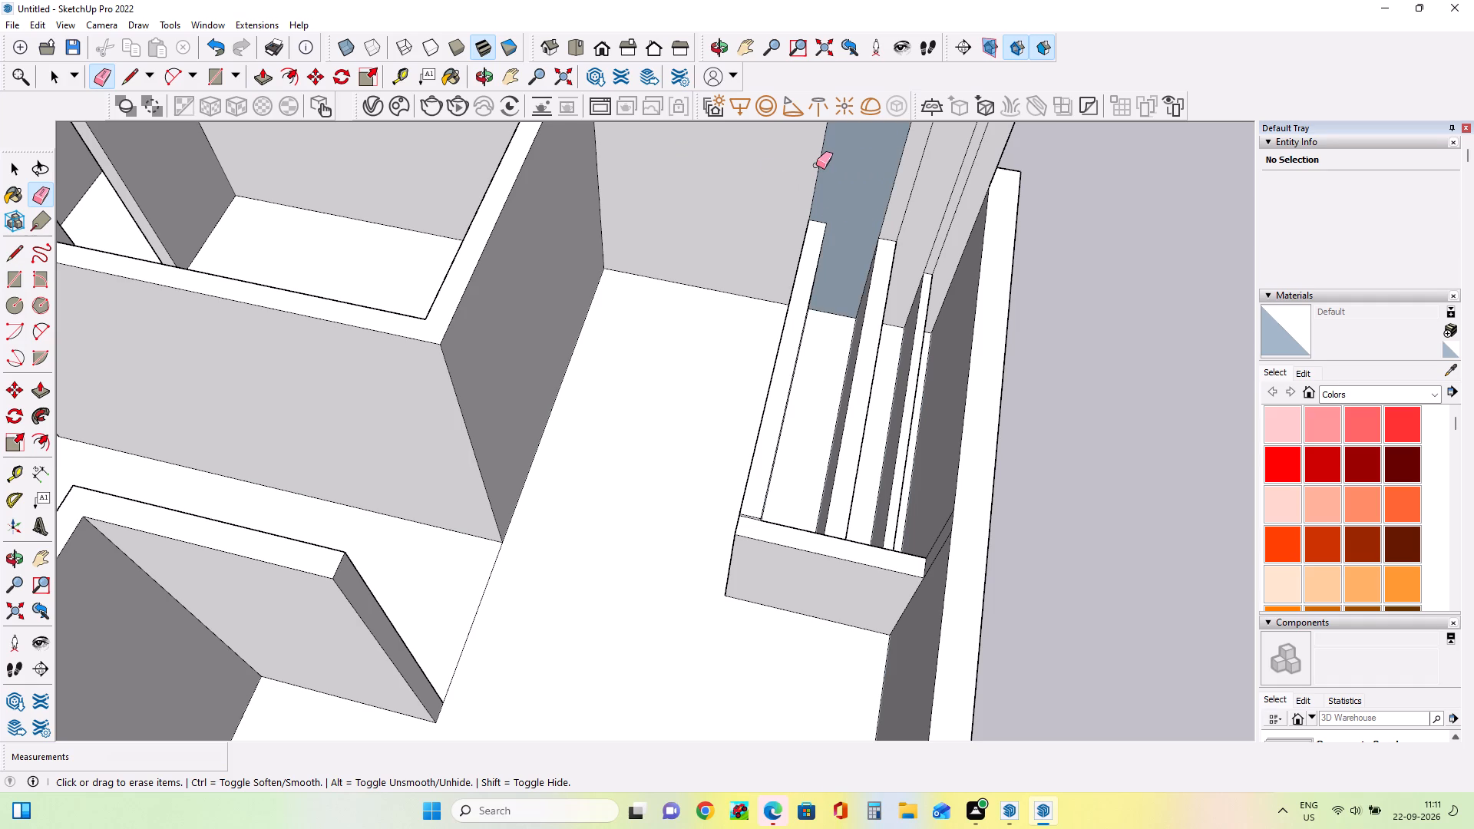
pyautogui.click(817, 166)
pyautogui.click(820, 167)
pyautogui.rightClick(820, 167)
pyautogui.click(819, 166)
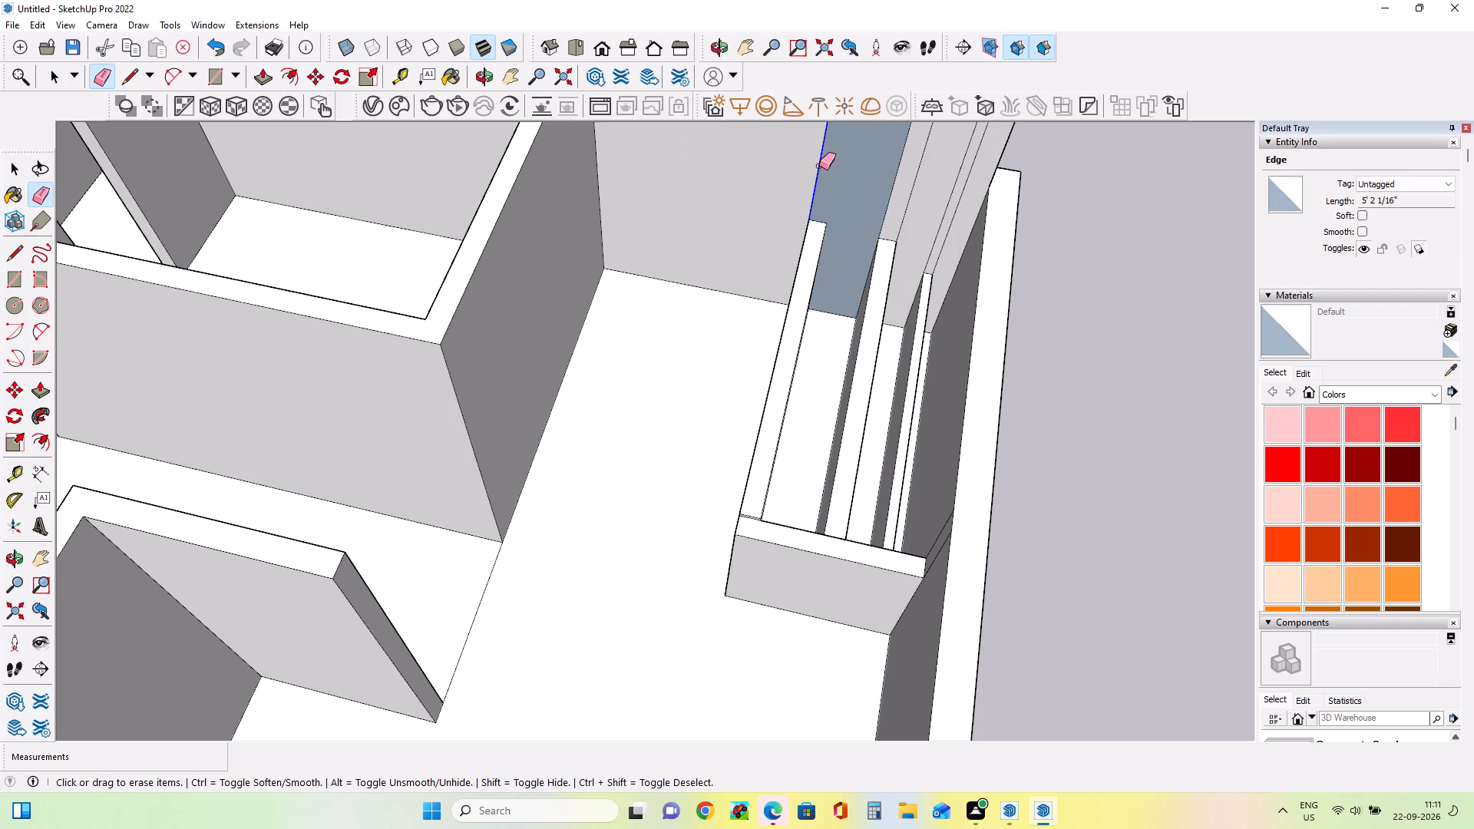
pyautogui.click(899, 170)
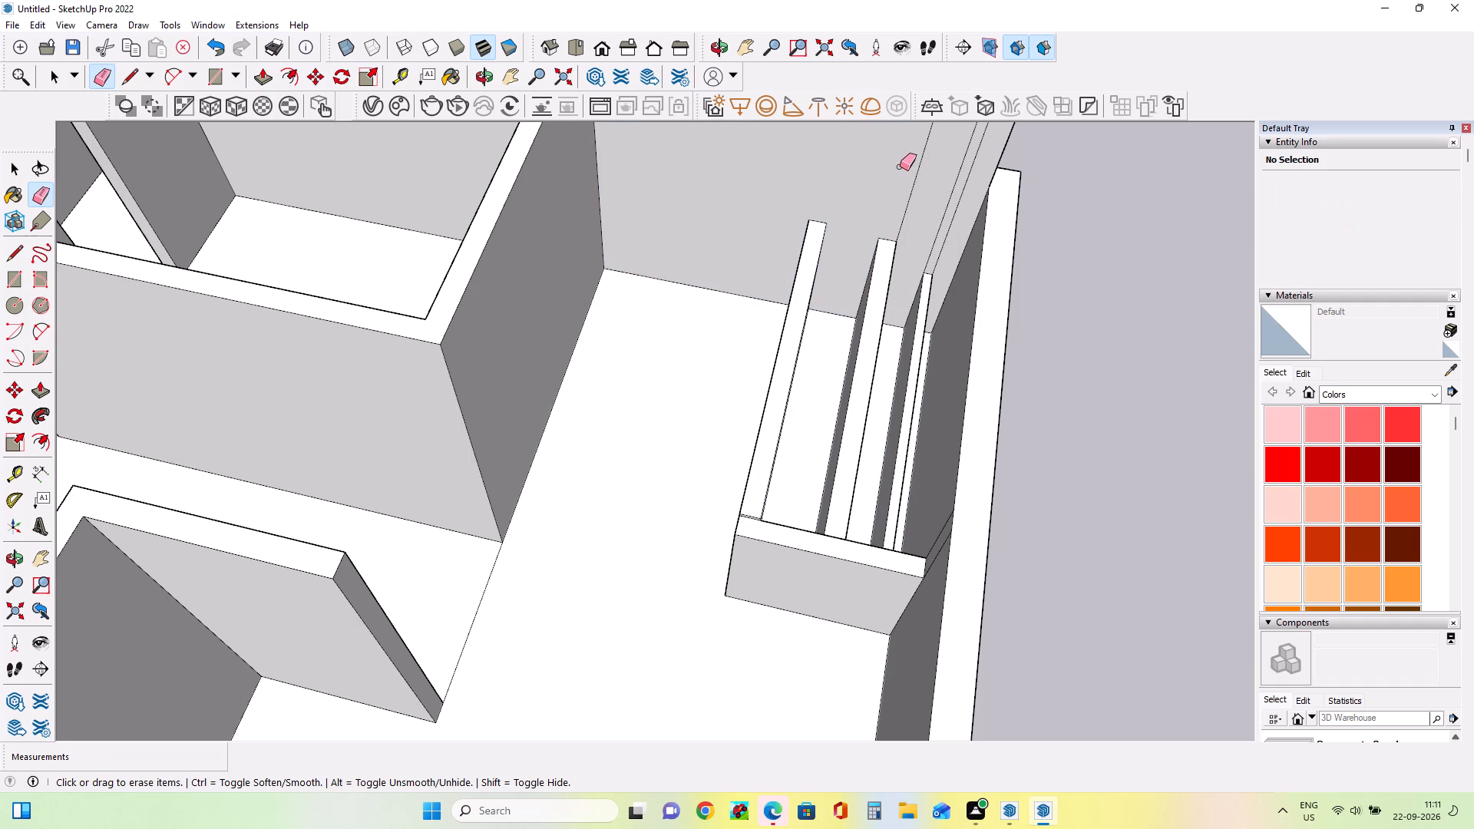
pyautogui.click(920, 170)
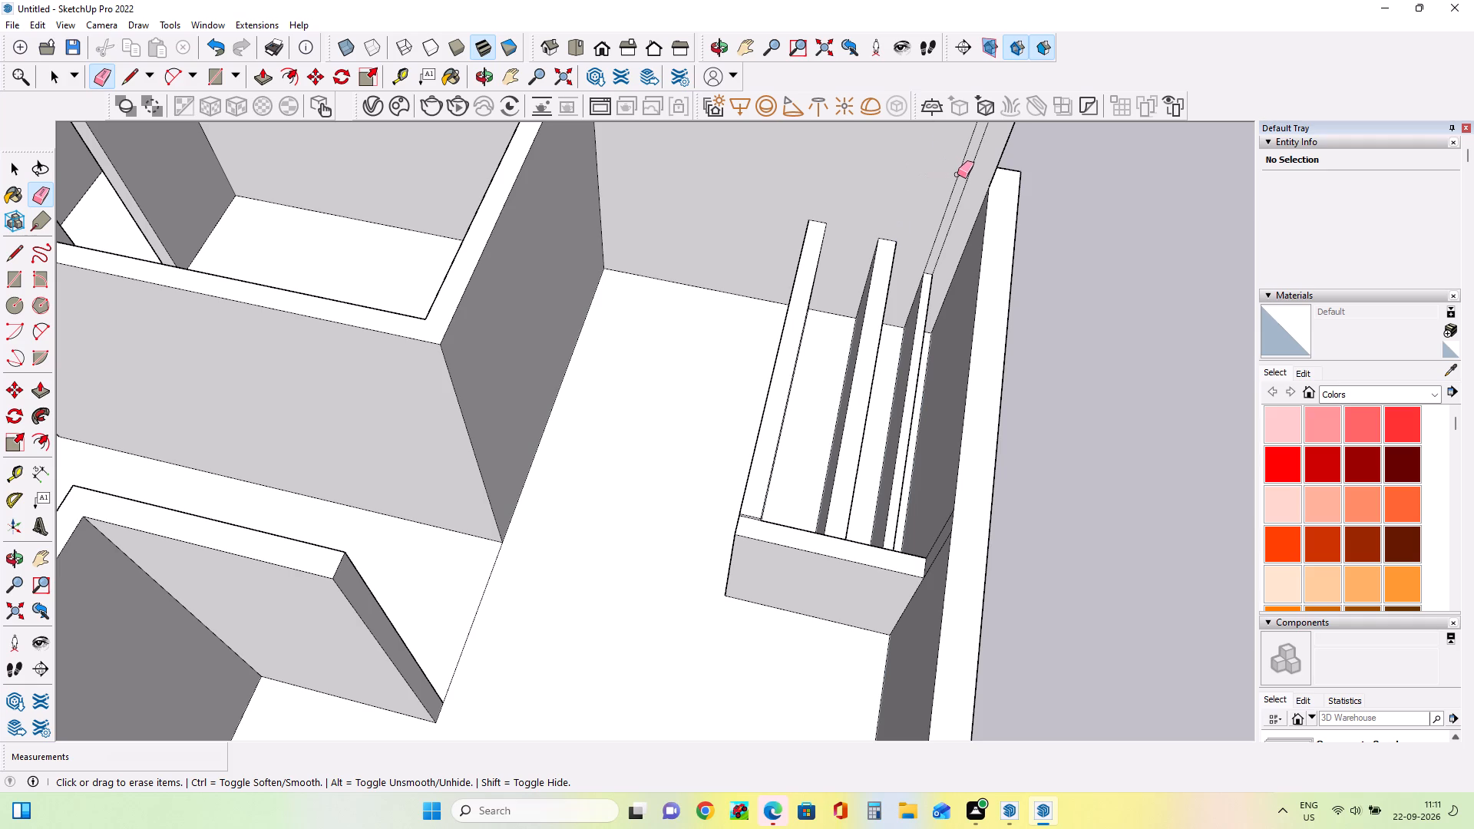
pyautogui.click(958, 174)
pyautogui.rightClick(958, 174)
pyautogui.click(958, 163)
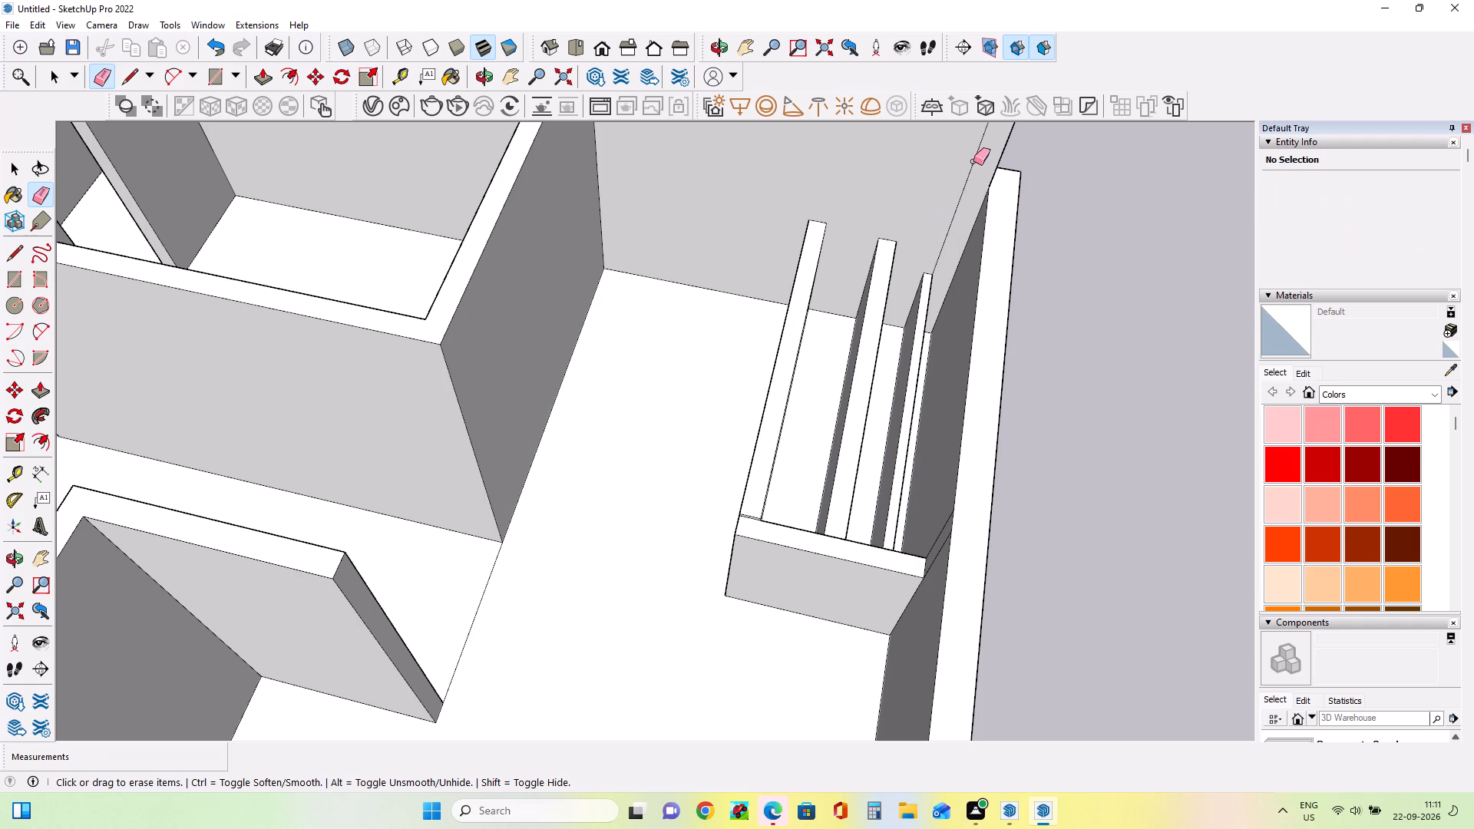
pyautogui.click(974, 163)
# Push the top of the slot's 6" wall nearest the bedroom down another 1' 3" or so.
pyautogui.scroll(-4, 897, 358)
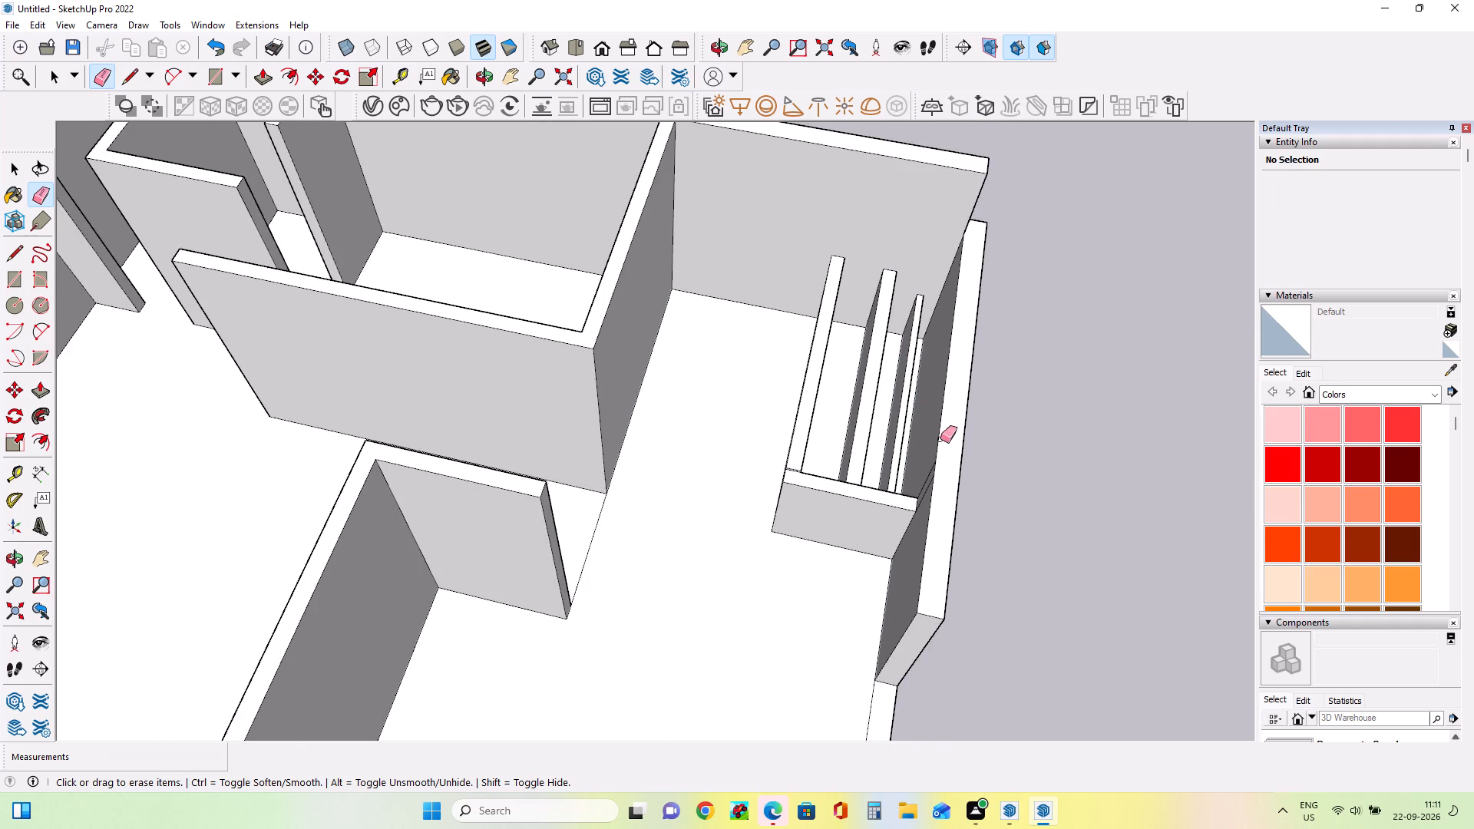
pyautogui.moveTo(940, 439); pyautogui.dragTo(917, 441, button='middle')
pyautogui.scroll(-4, 914, 434)
pyautogui.moveTo(1039, 474); pyautogui.dragTo(937, 487, button='middle')
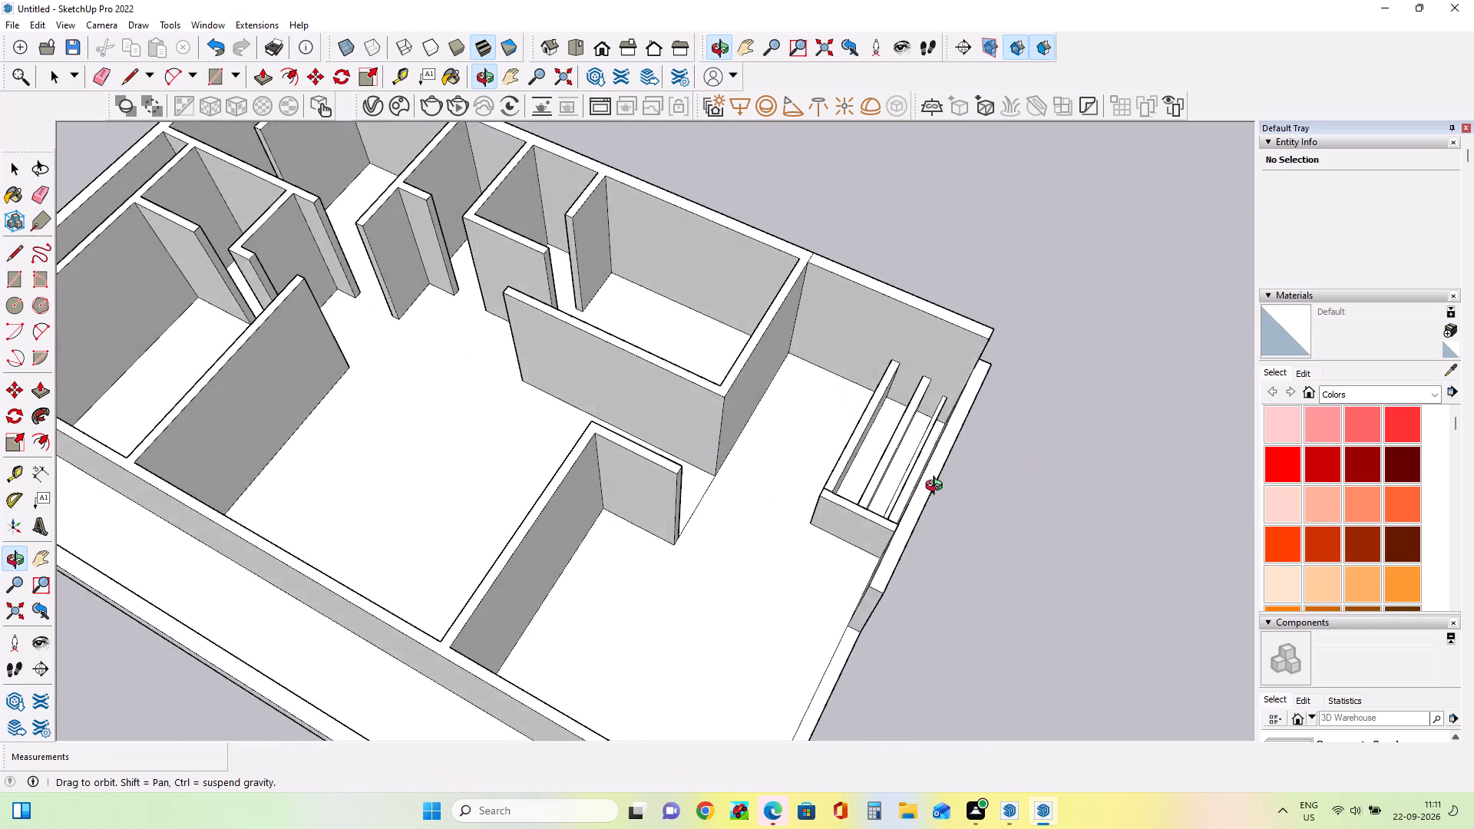
pyautogui.moveTo(937, 487); pyautogui.dragTo(850, 504, button='middle')
pyautogui.scroll(3, 871, 521)
pyautogui.scroll(1, 778, 520)
pyautogui.moveTo(782, 520); pyautogui.dragTo(894, 553, button='middle')
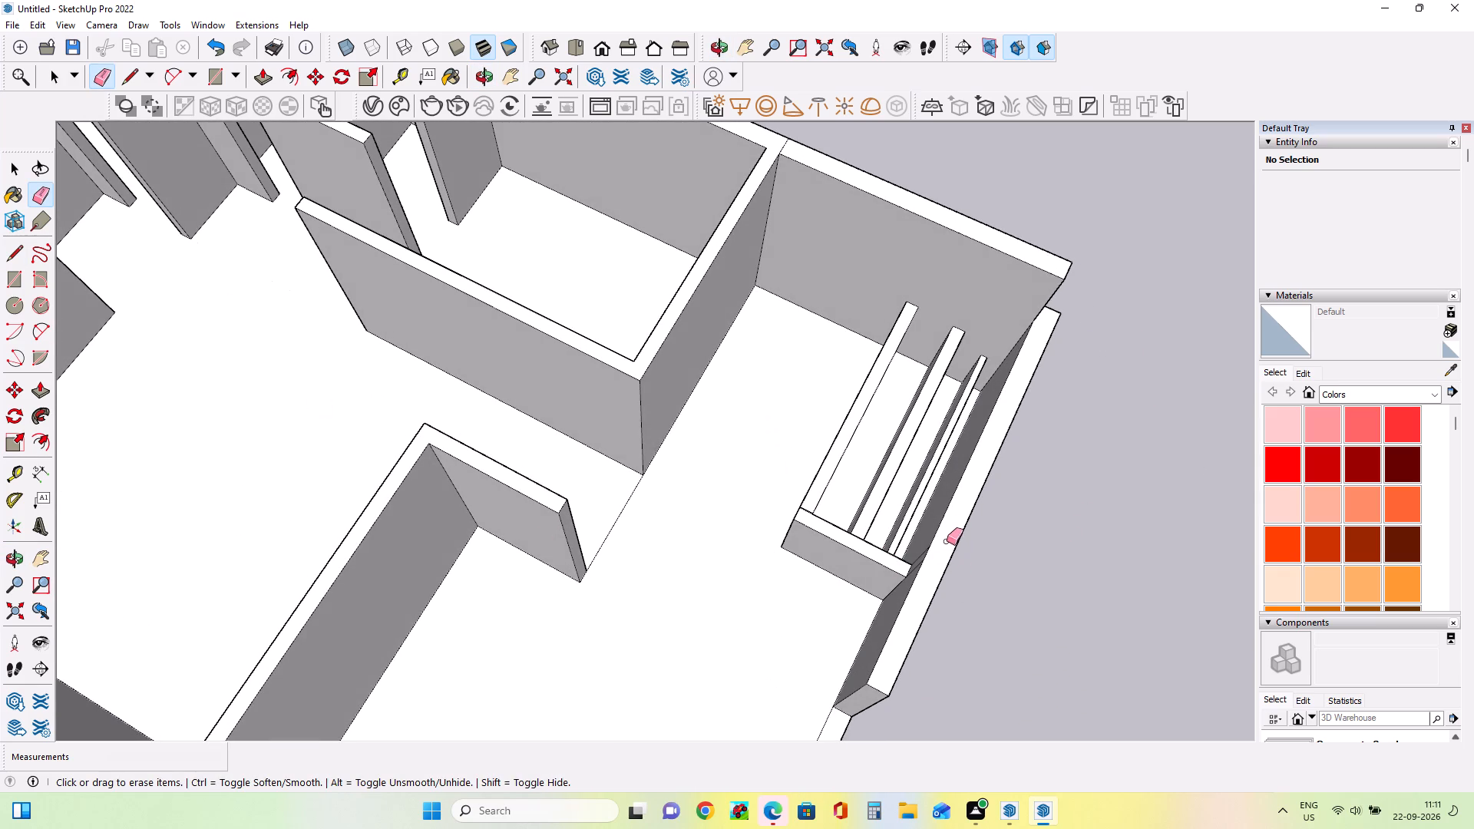
pyautogui.scroll(3, 944, 564)
pyautogui.moveTo(942, 566); pyautogui.dragTo(889, 583, button='middle')
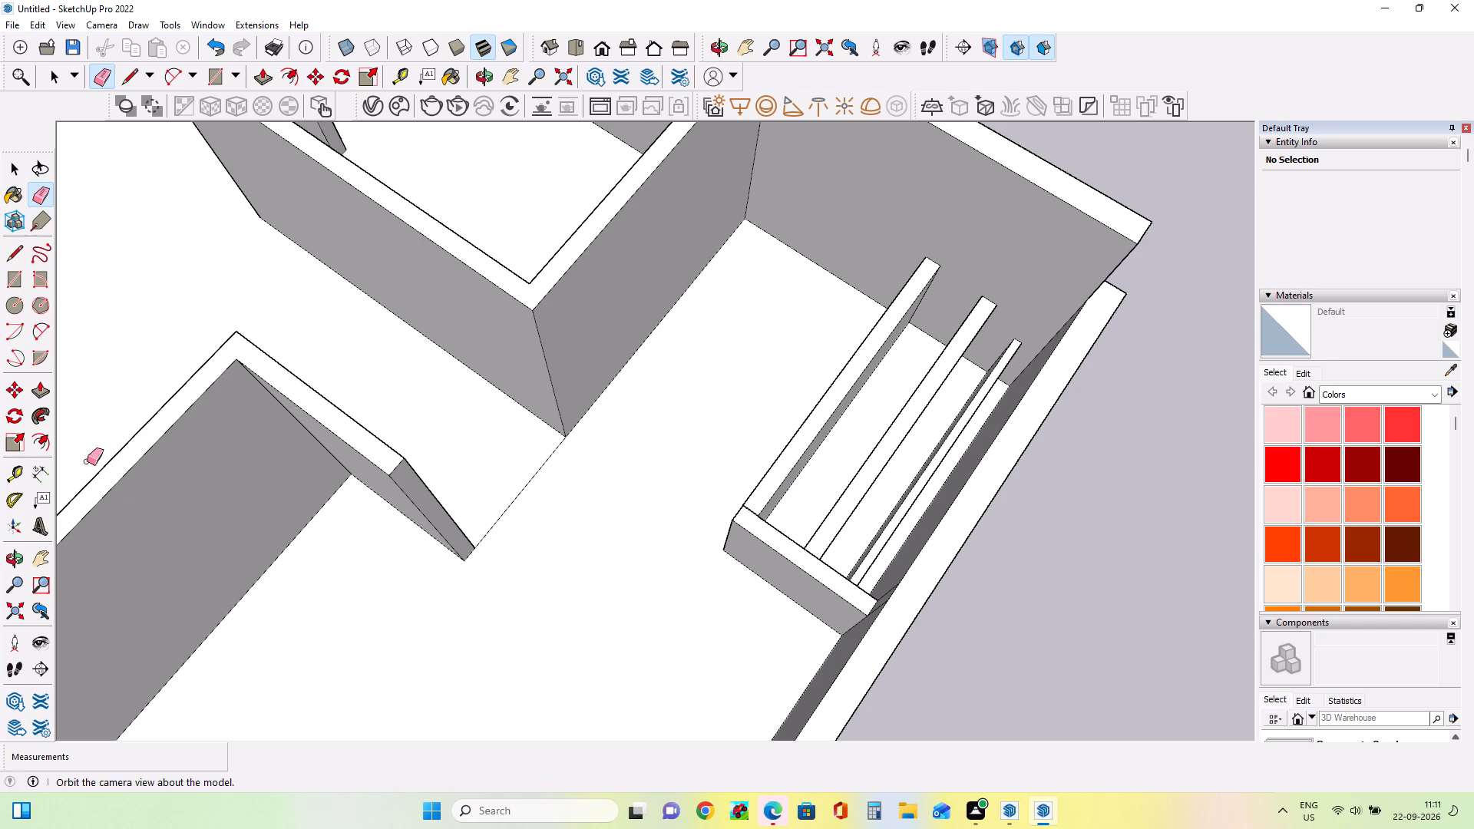
pyautogui.click(40, 394)
pyautogui.click(808, 431)
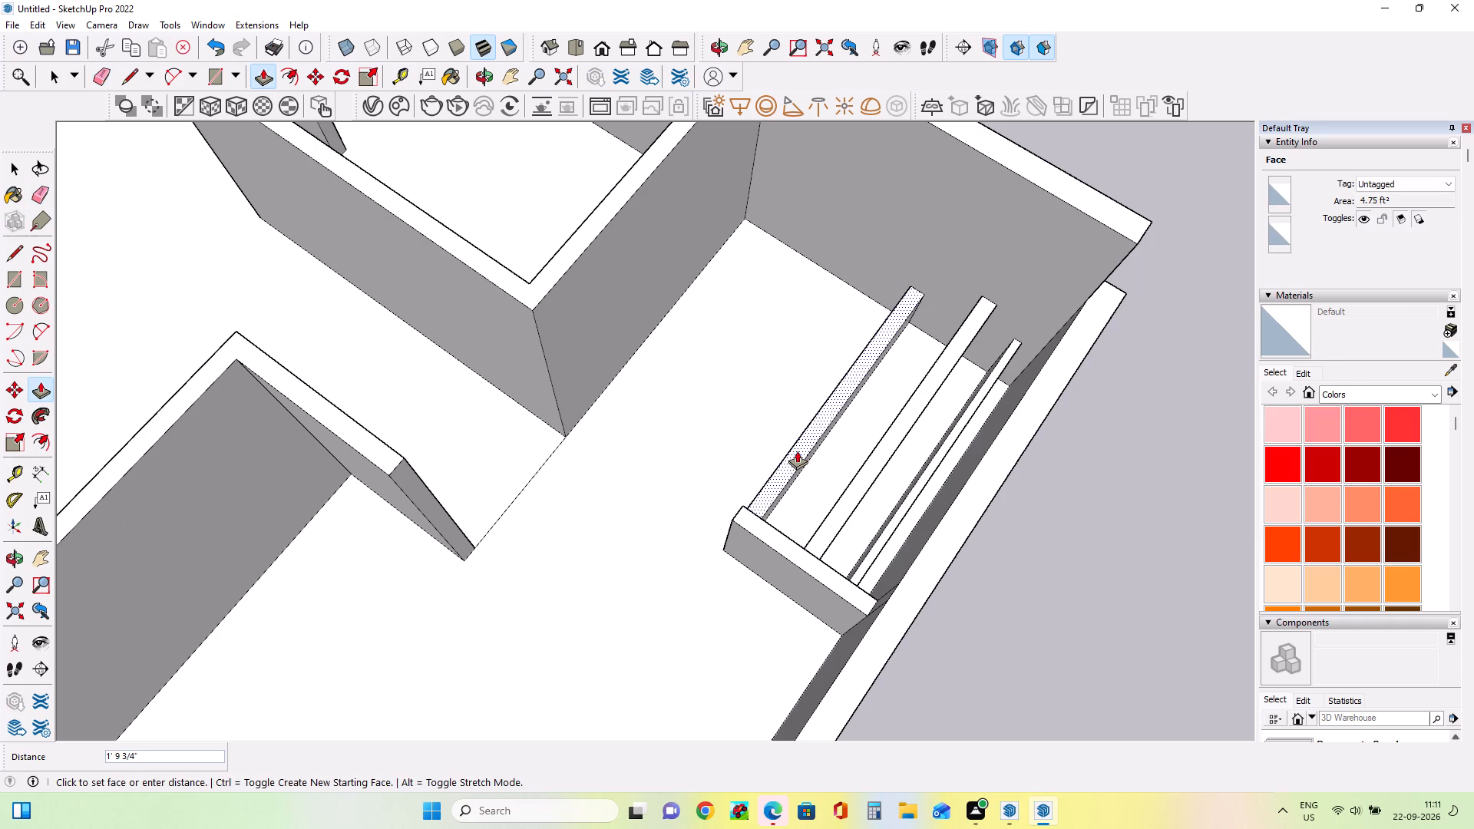
pyautogui.click(801, 445)
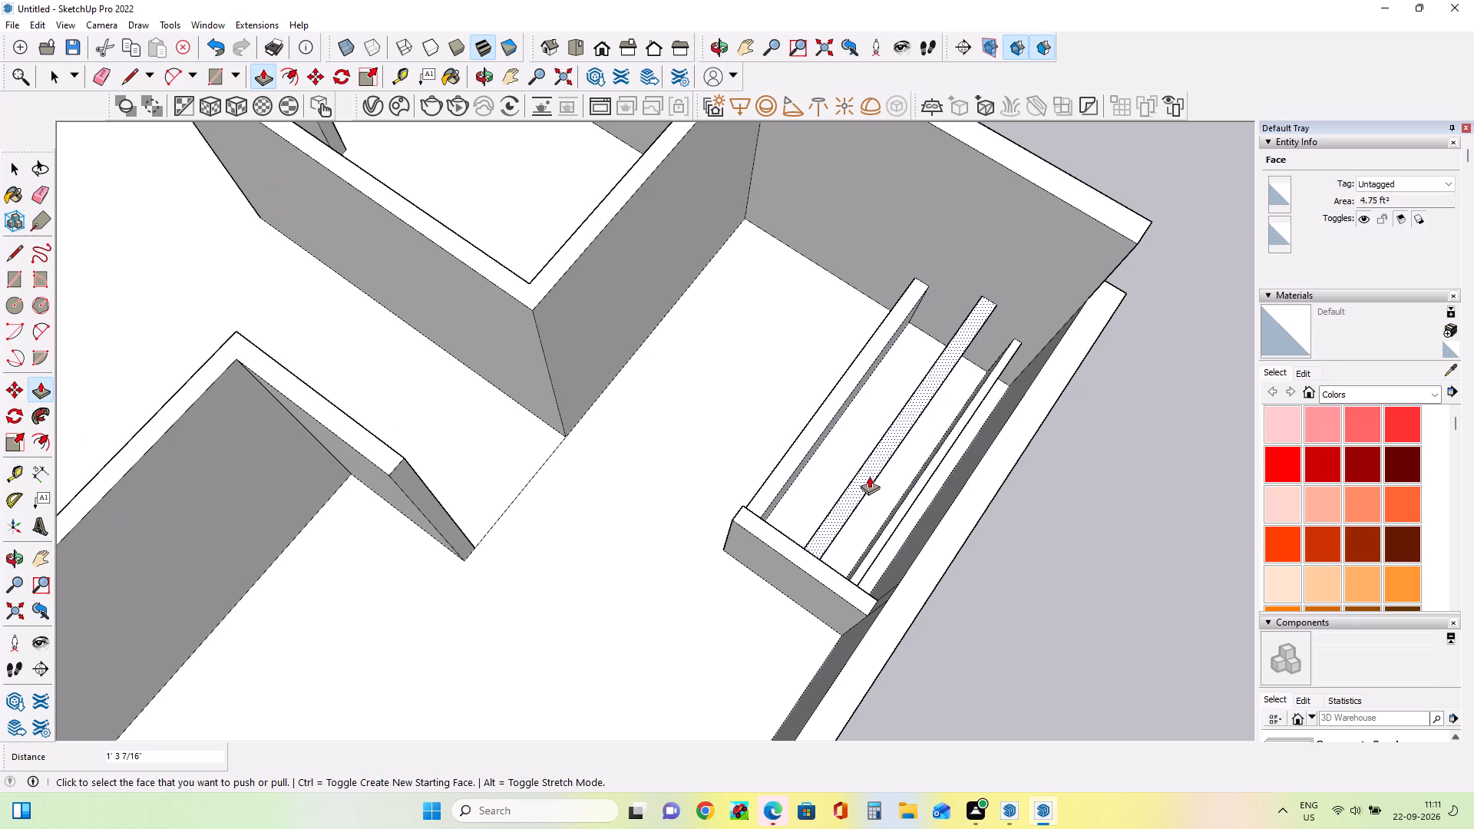
# Push the top of the slot's middle 6" wall down a further 1' 1".
pyautogui.click(869, 476)
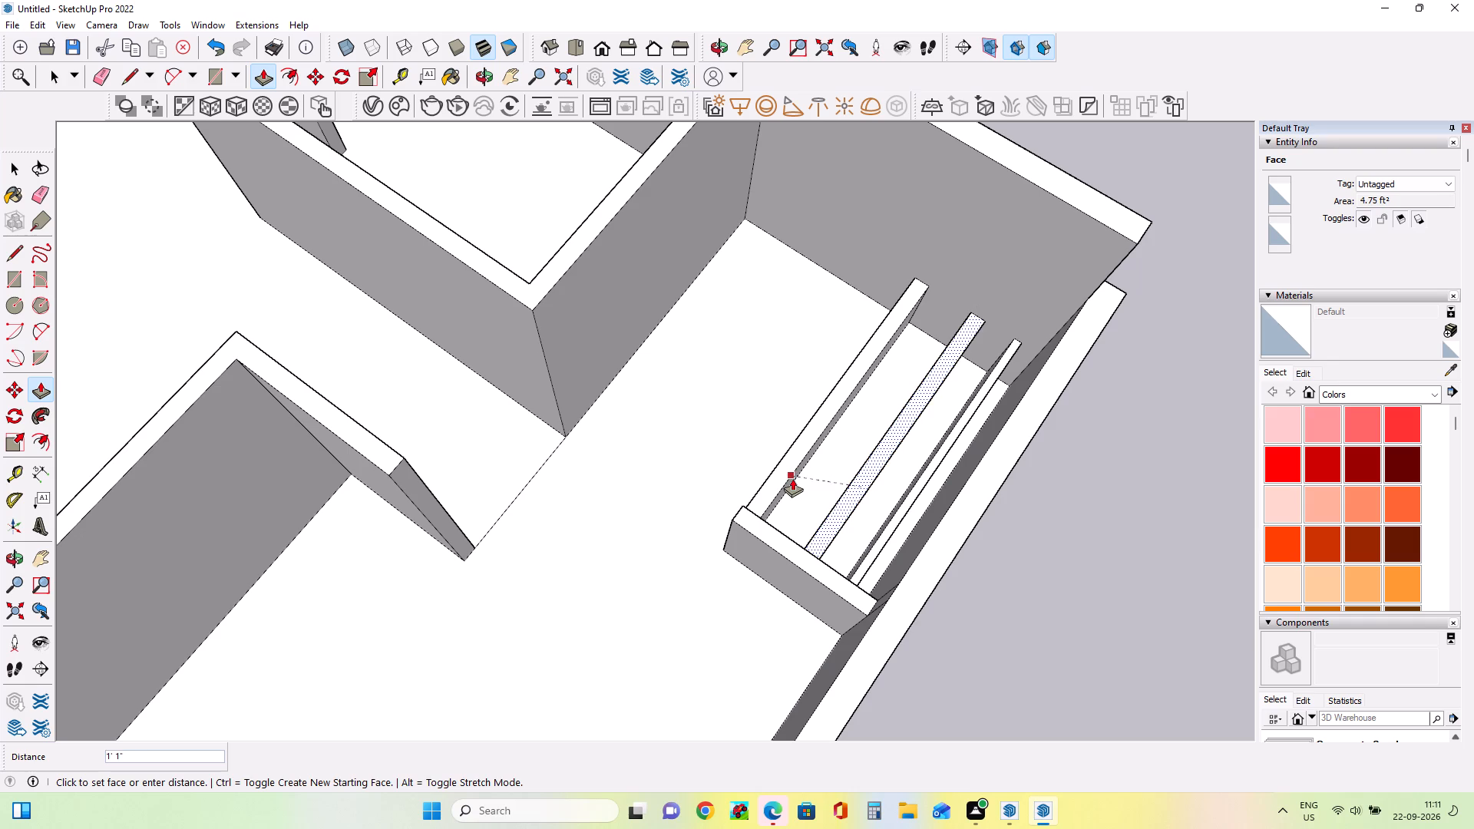
pyautogui.click(792, 473)
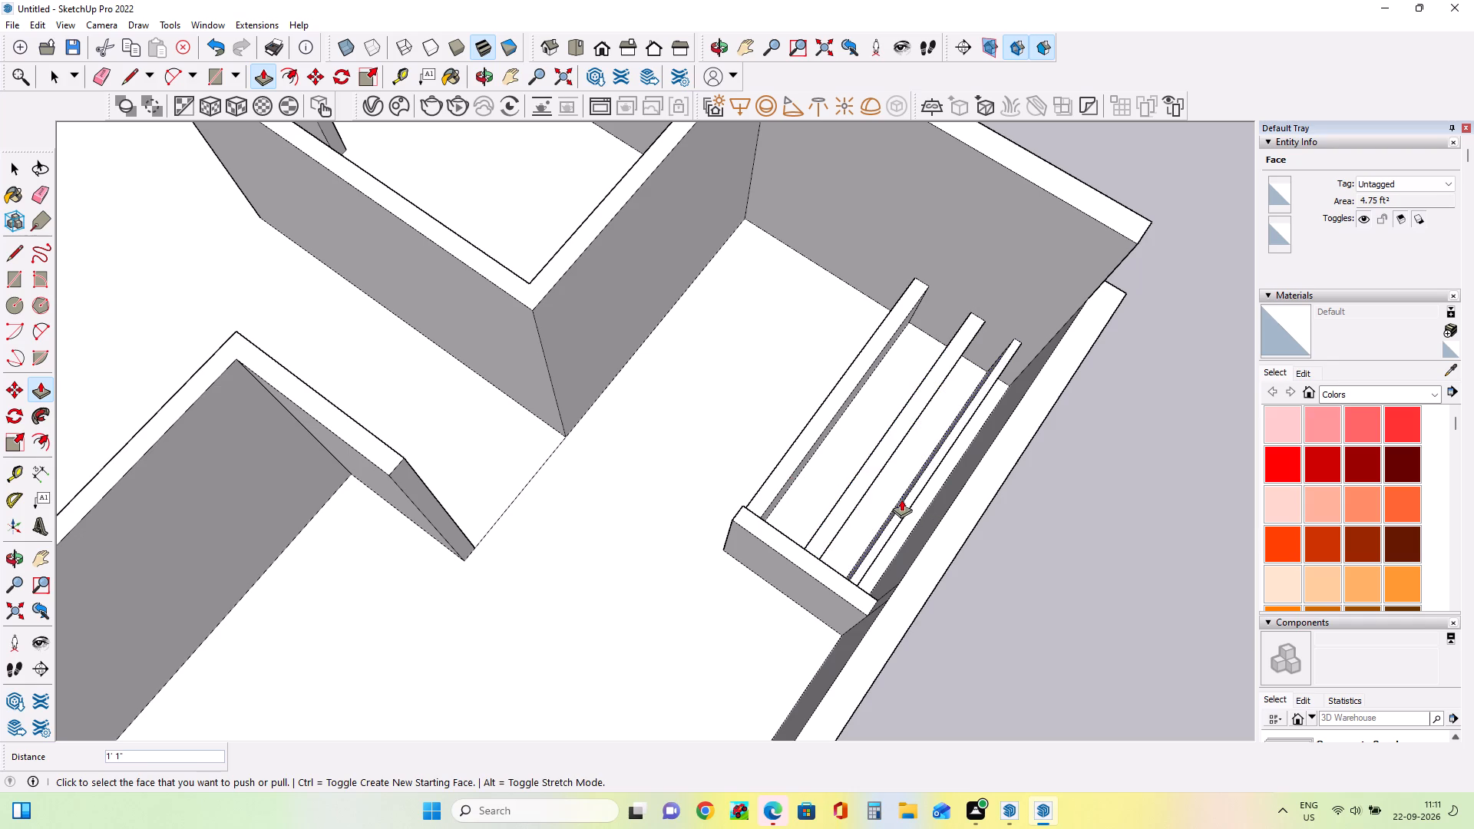
# Push the top of the slot's thin 3" wall down 2' 7", flush with the floor.
pyautogui.scroll(8, 901, 506)
pyautogui.click(909, 509)
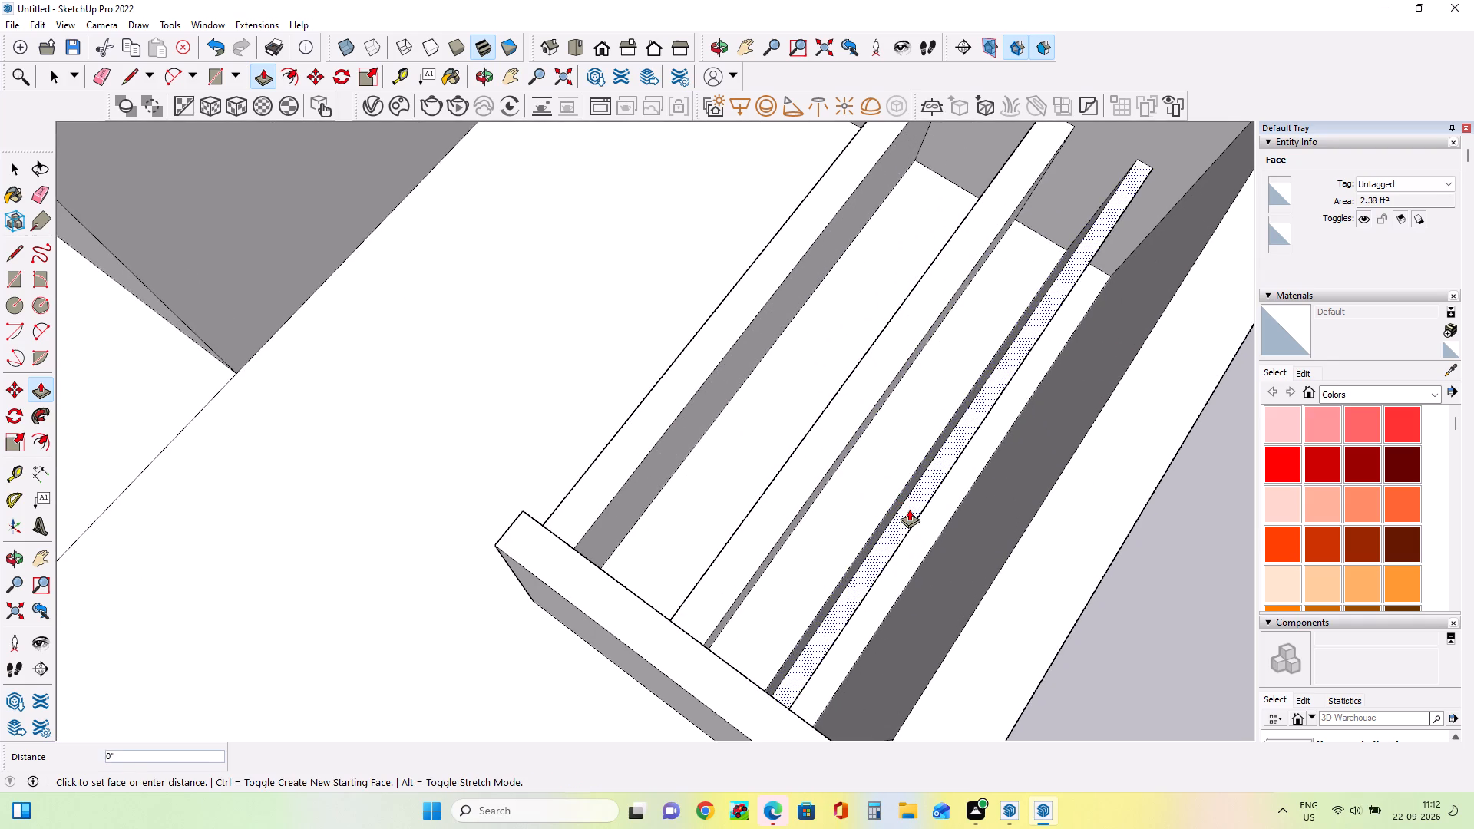
pyautogui.click(817, 528)
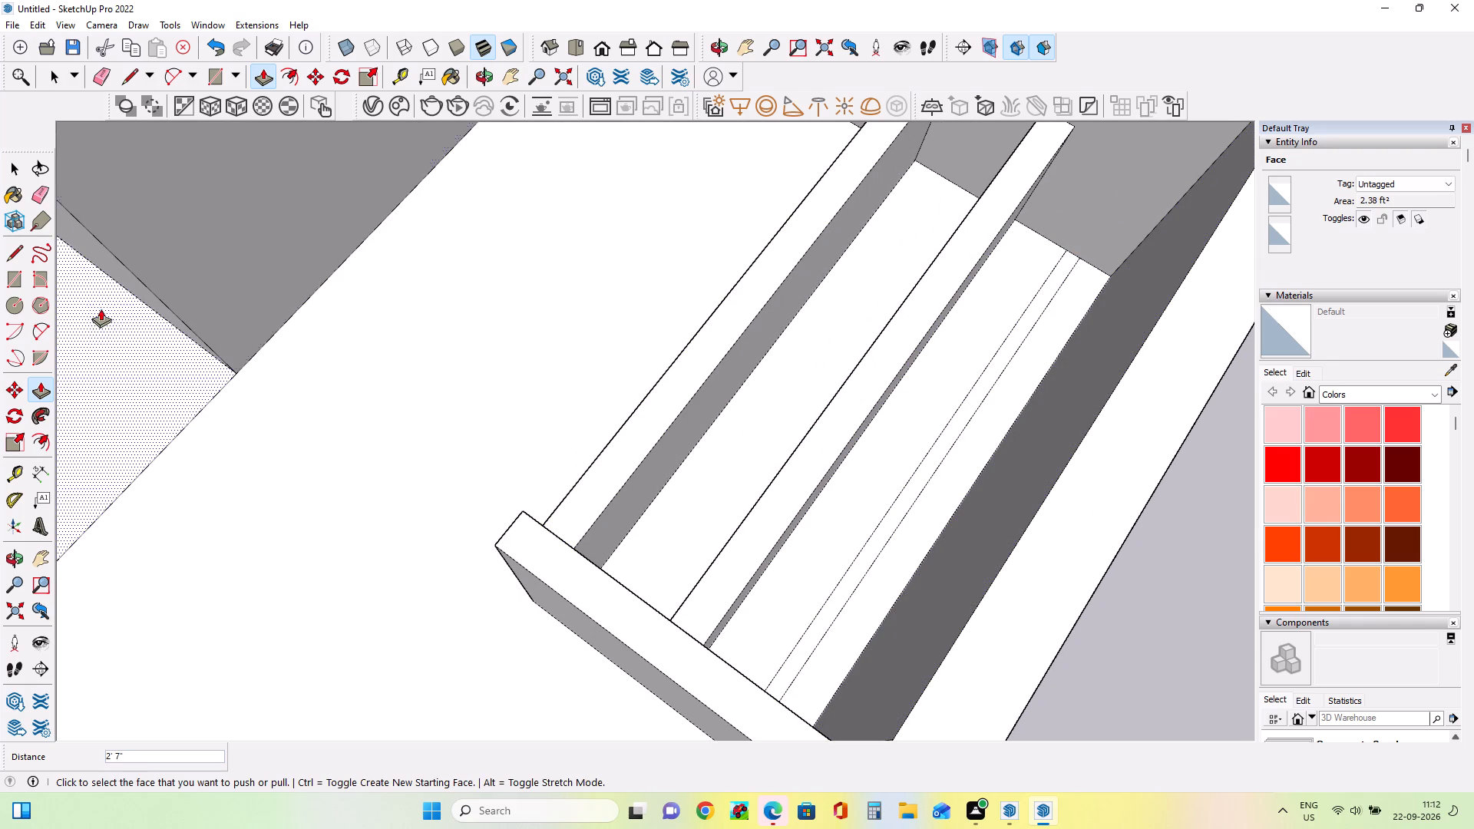
# Erase the two leftover edges of the thin 3" wall from the slot's floor.
pyautogui.click(35, 199)
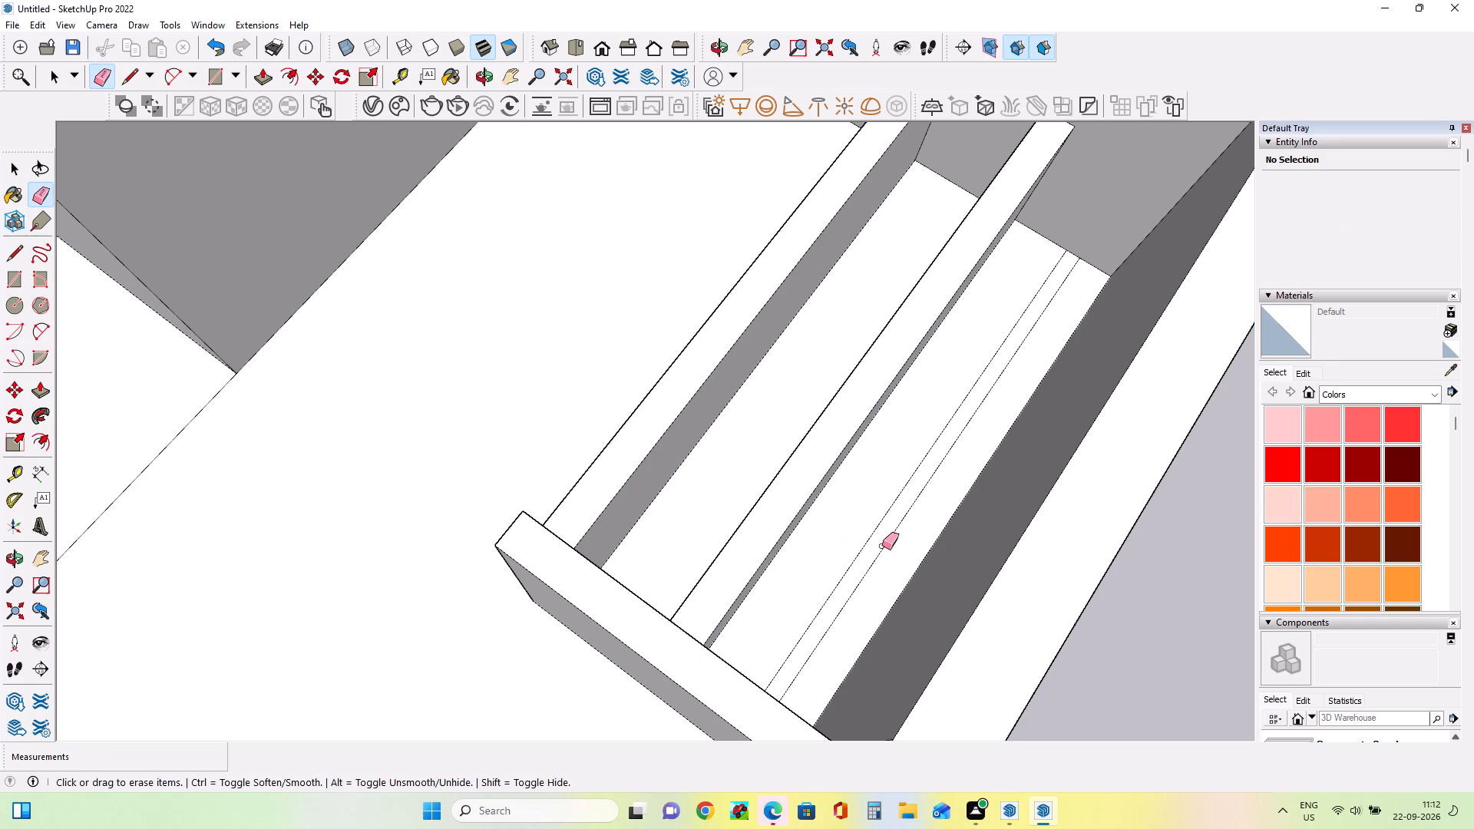
pyautogui.click(871, 535)
pyautogui.click(884, 547)
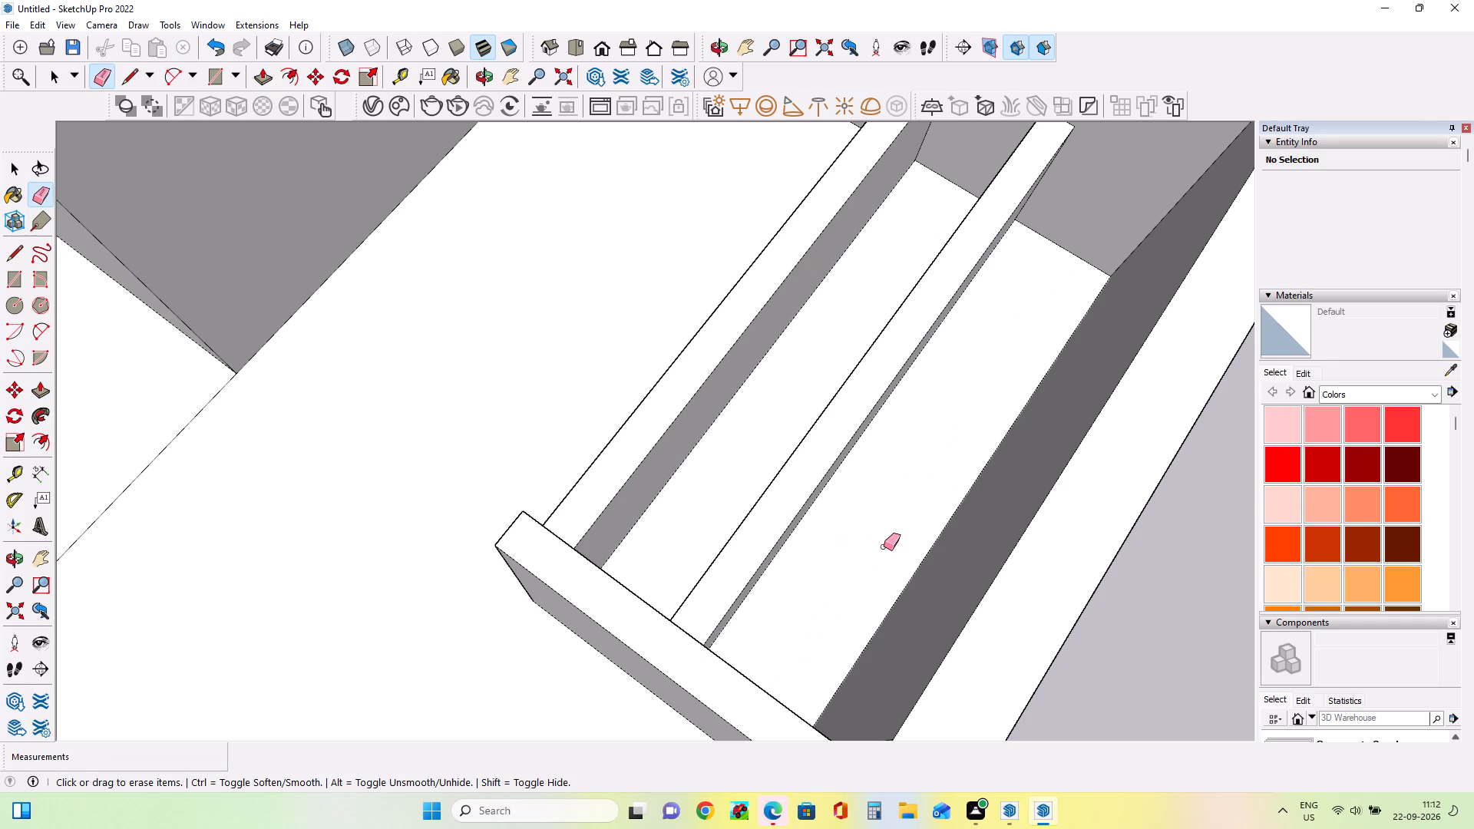
# Push the top of the slot's 6" end wall down about 1' 2 5/16", level with the lowered wall beside it.
pyautogui.scroll(-3, 197, 429)
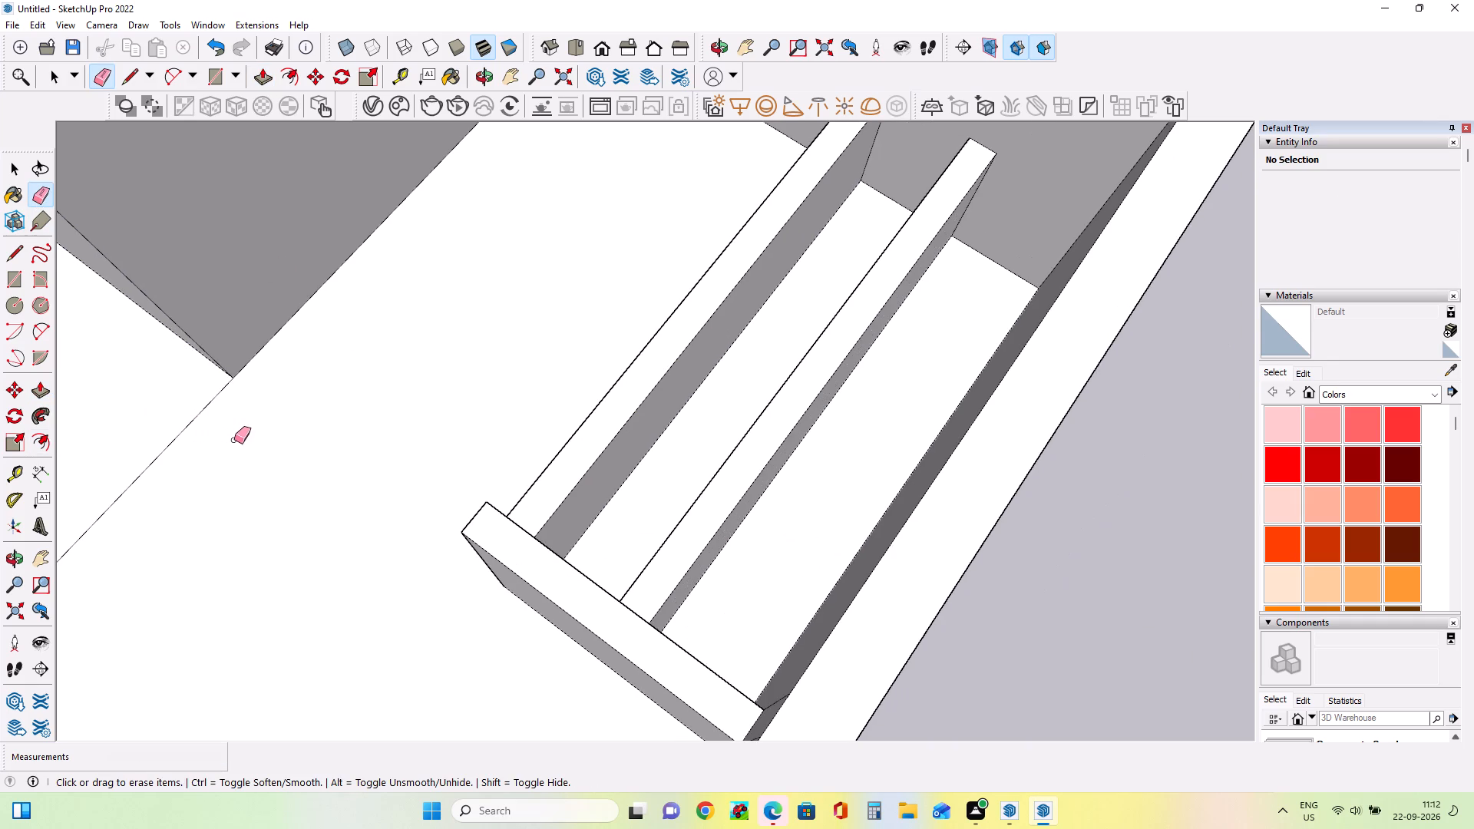
pyautogui.scroll(-2, 249, 435)
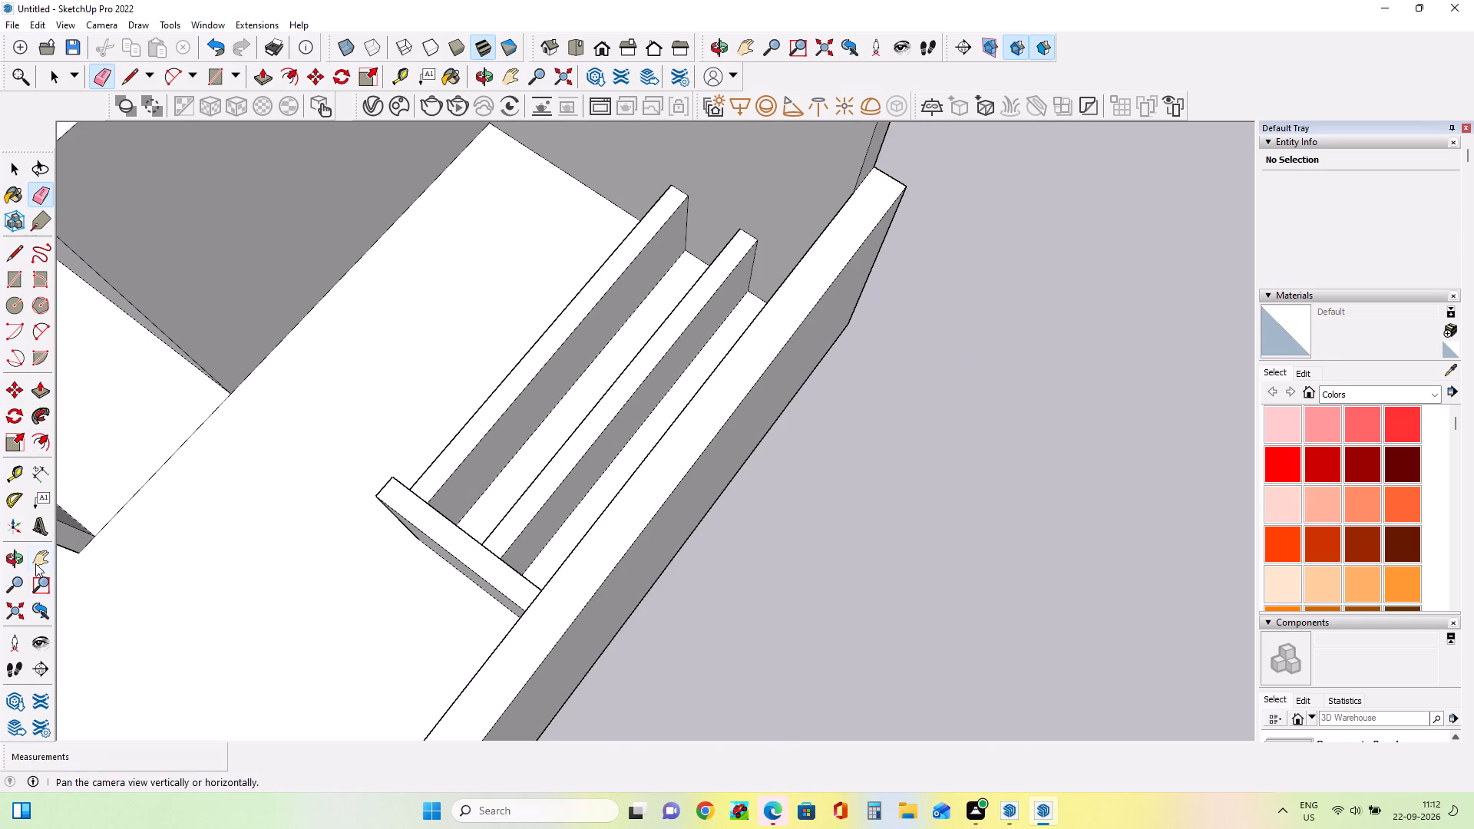
pyautogui.click(41, 556)
pyautogui.moveTo(585, 509); pyautogui.dragTo(880, 504)
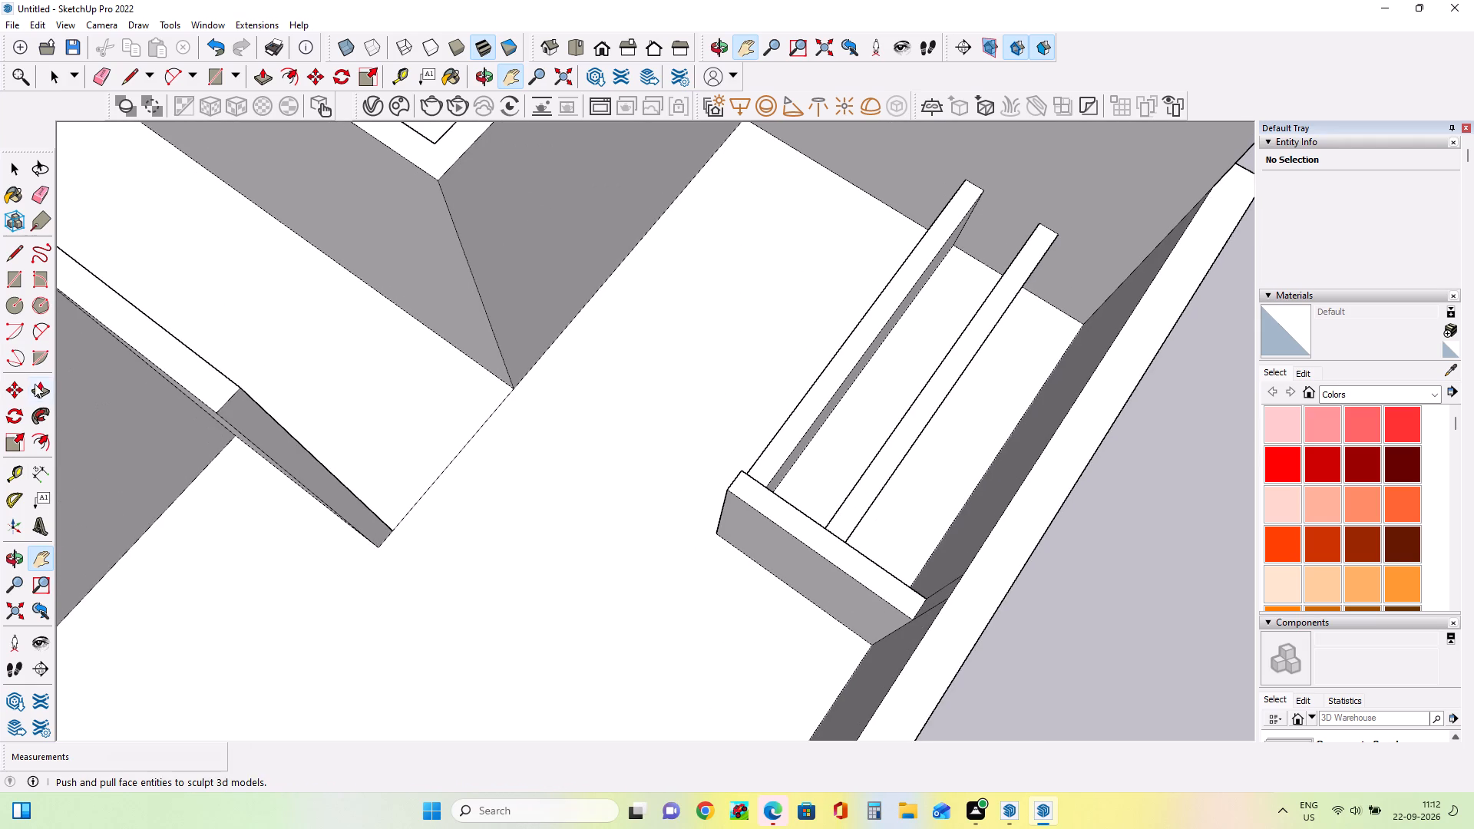
pyautogui.click(42, 392)
pyautogui.click(792, 511)
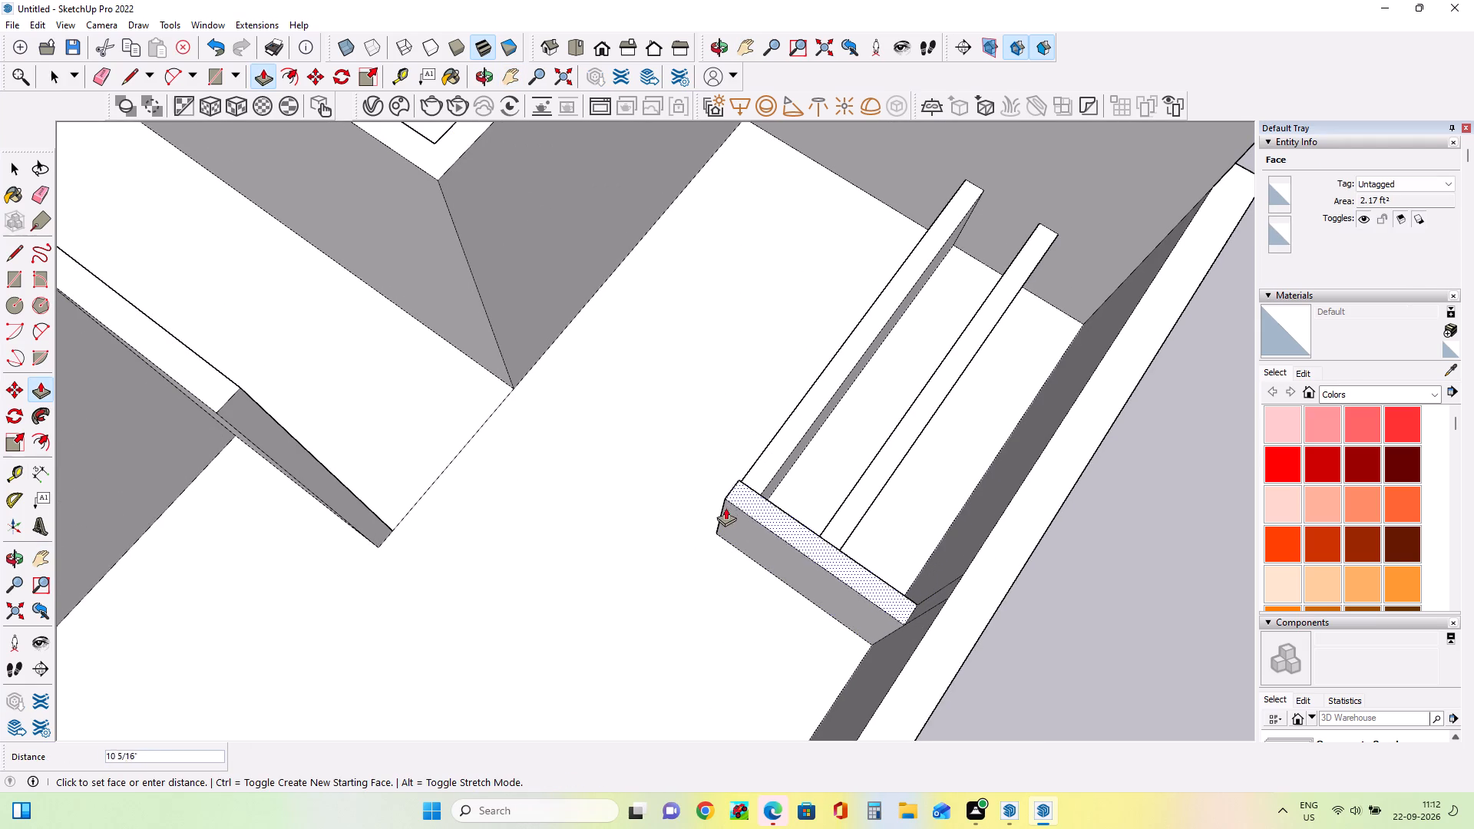
pyautogui.click(749, 477)
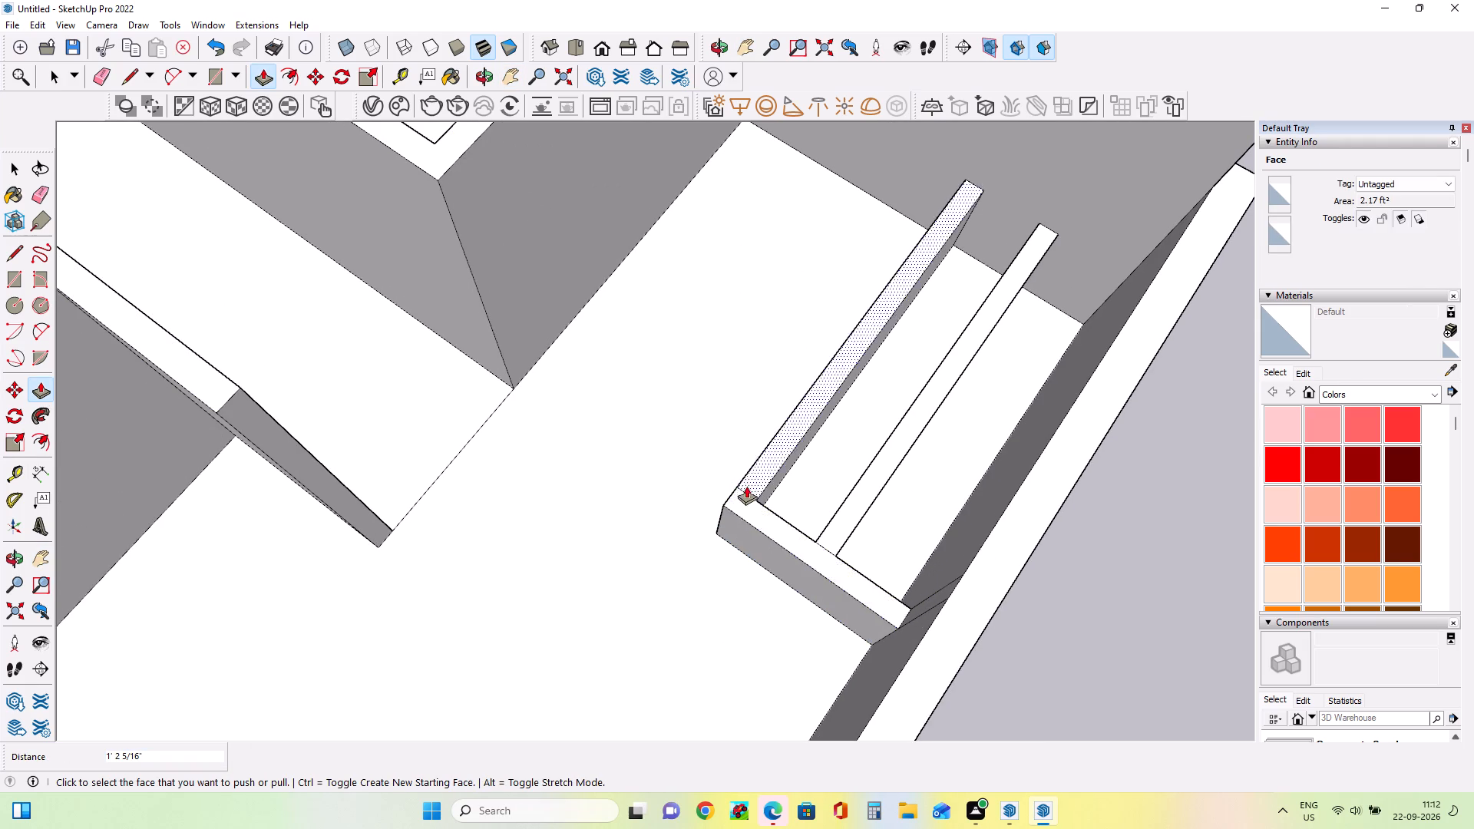
# Erase the two leftover vertical edges on the outer wall's inner face above the slot's lowered end wall.
pyautogui.scroll(-3, 784, 532)
pyautogui.moveTo(790, 533); pyautogui.dragTo(893, 553, button='middle')
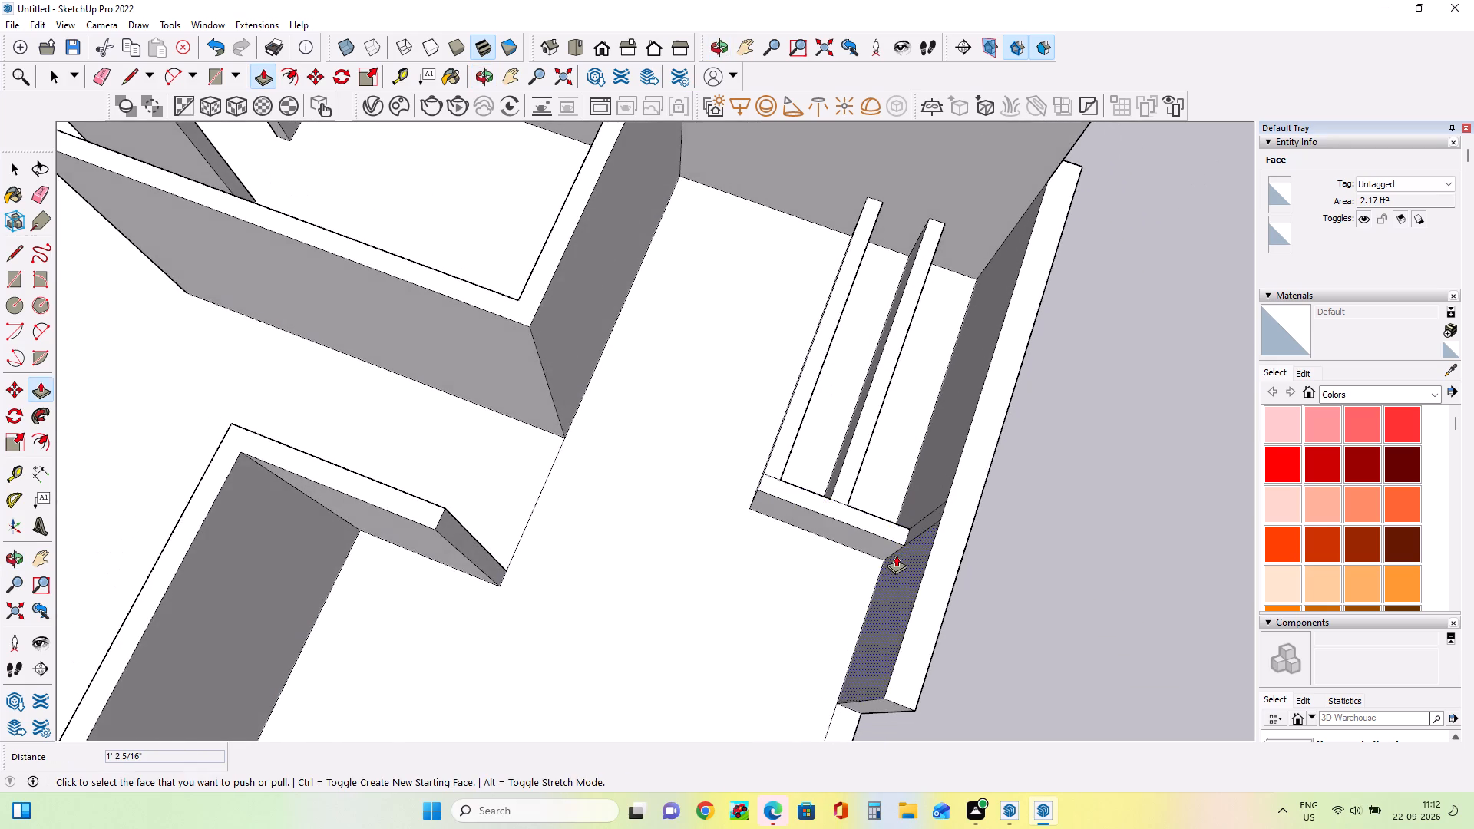
pyautogui.scroll(-3, 896, 555)
pyautogui.moveTo(911, 574); pyautogui.dragTo(1201, 454, button='middle')
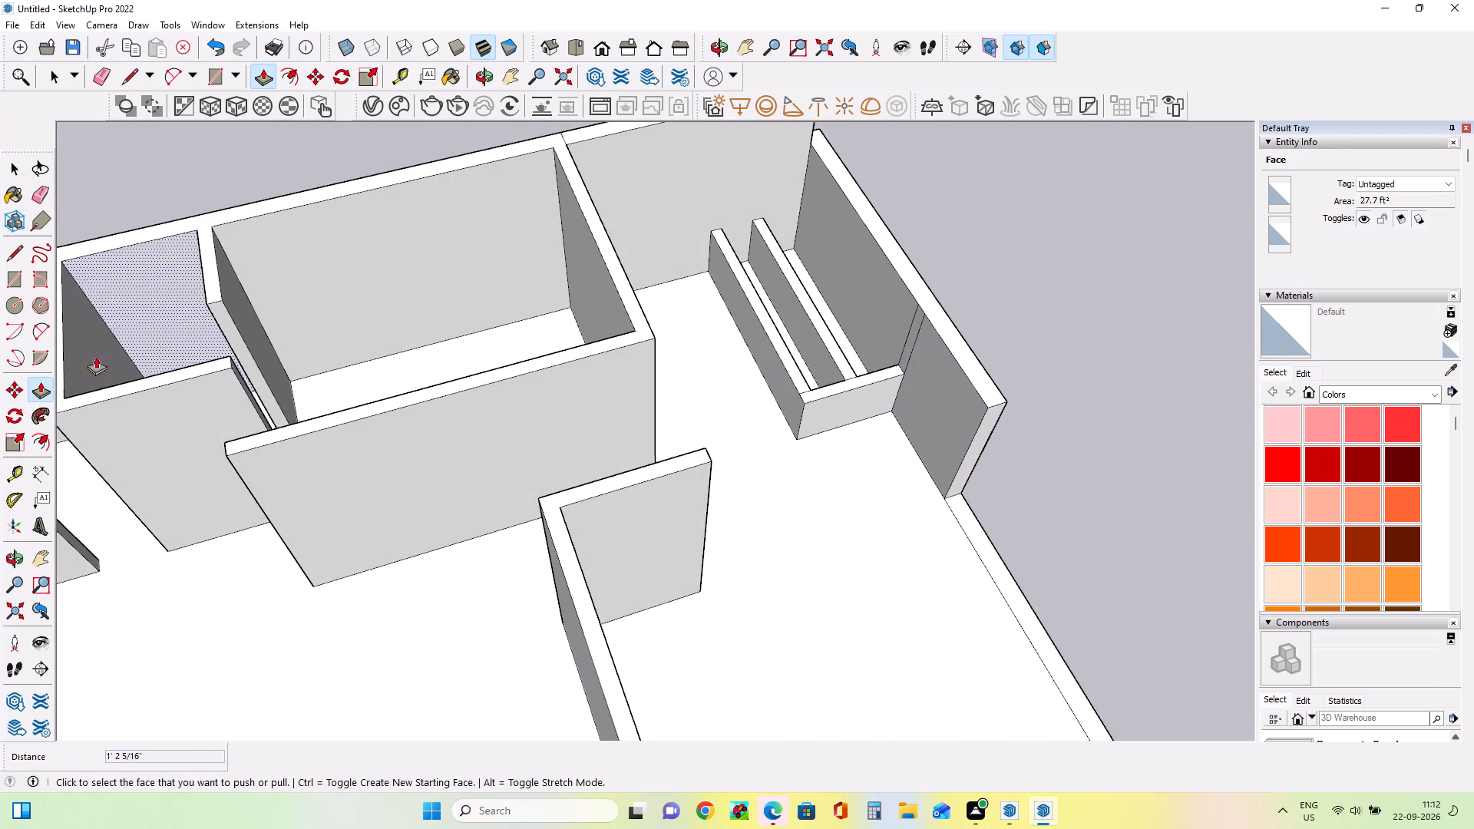
pyautogui.click(45, 193)
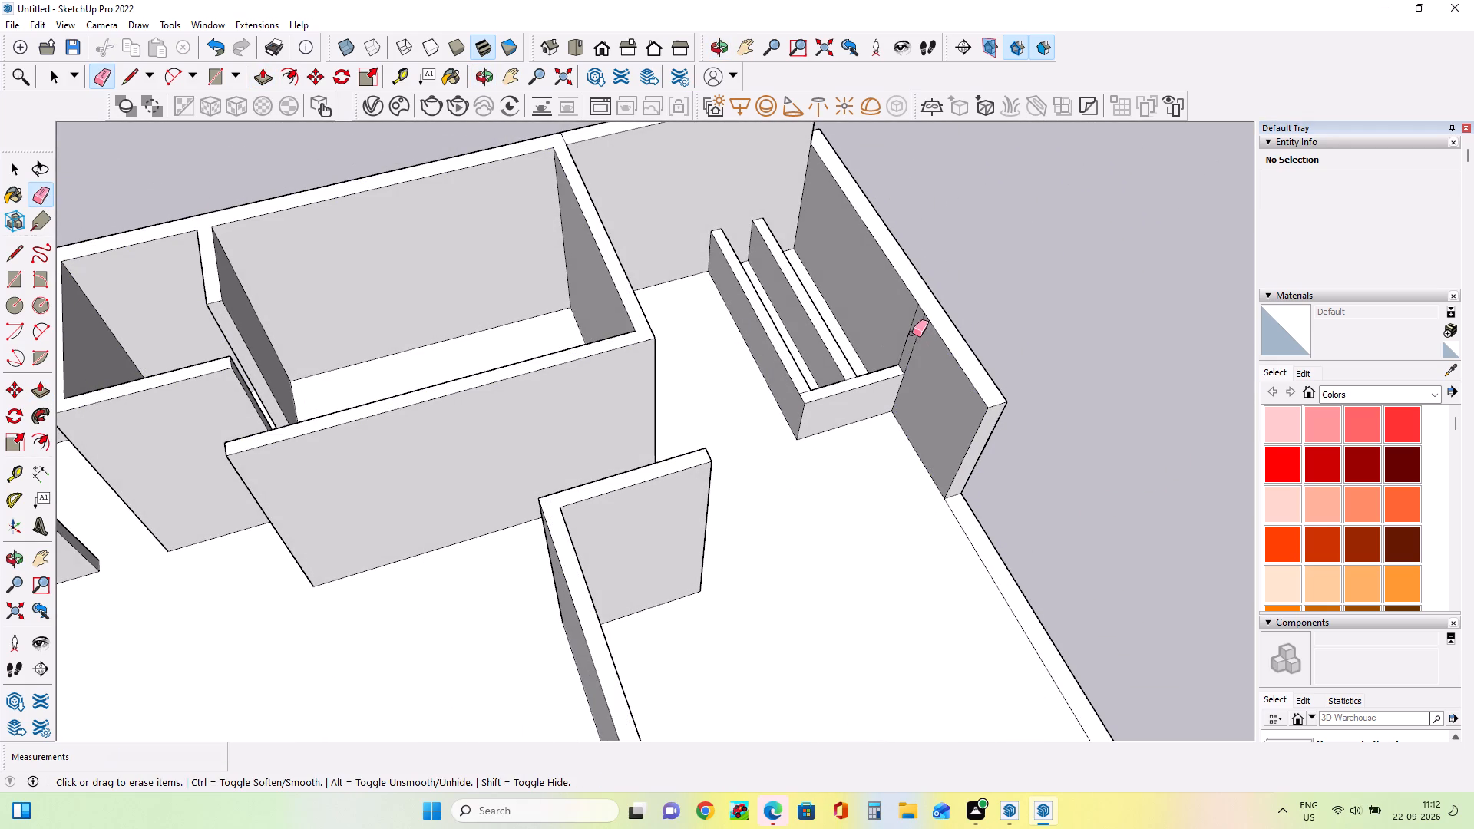
pyautogui.click(911, 332)
pyautogui.click(917, 340)
# Draw a 6" line across the top of the slot's end wall, from the outer corner of the middle wall.
pyautogui.moveTo(960, 469); pyautogui.dragTo(825, 554, button='middle')
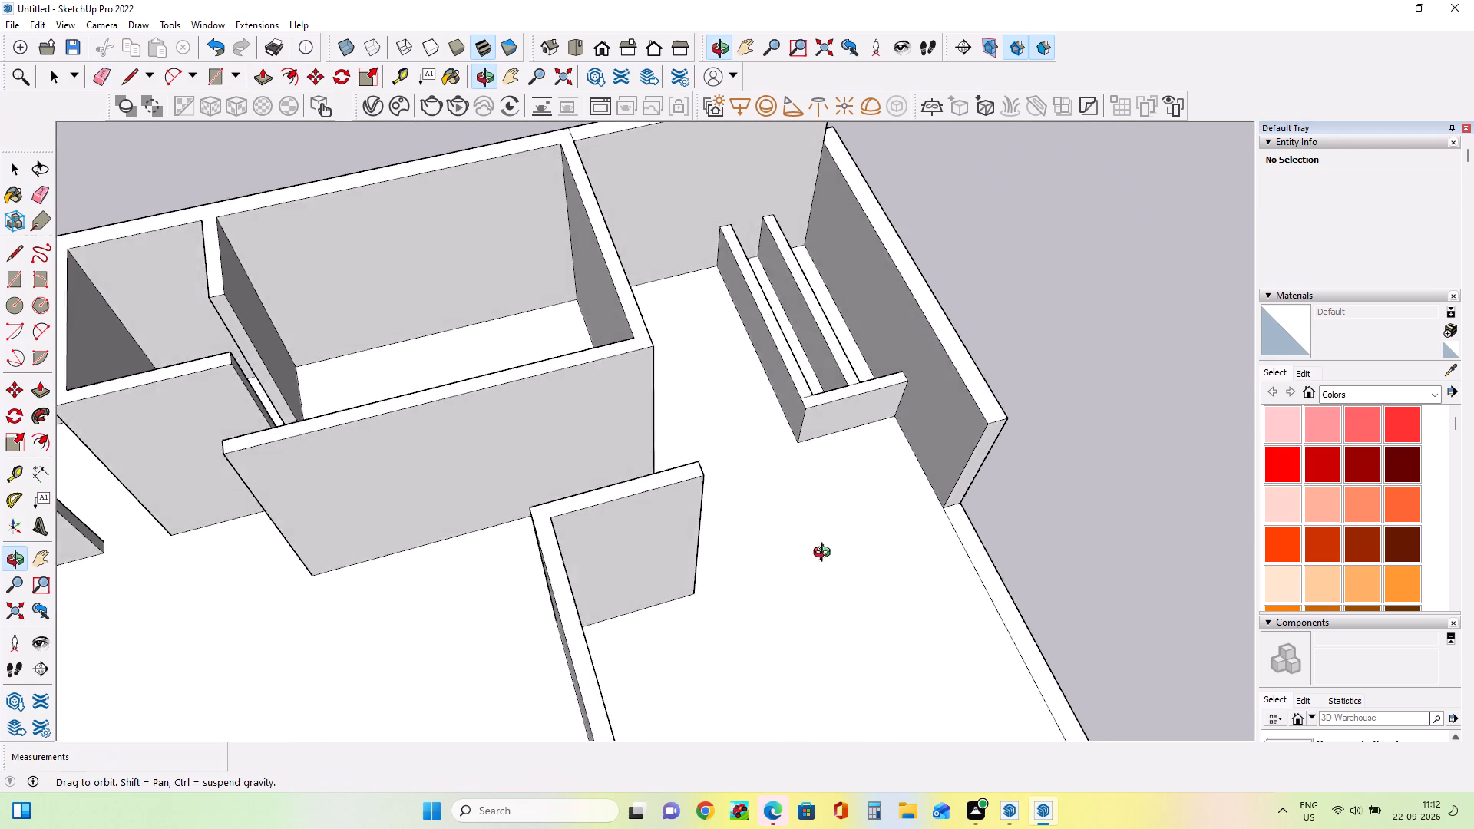
pyautogui.moveTo(825, 554); pyautogui.dragTo(652, 570, button='middle')
pyautogui.moveTo(604, 561); pyautogui.dragTo(458, 540, button='middle')
pyautogui.scroll(2, 839, 522)
pyautogui.scroll(-3, 841, 522)
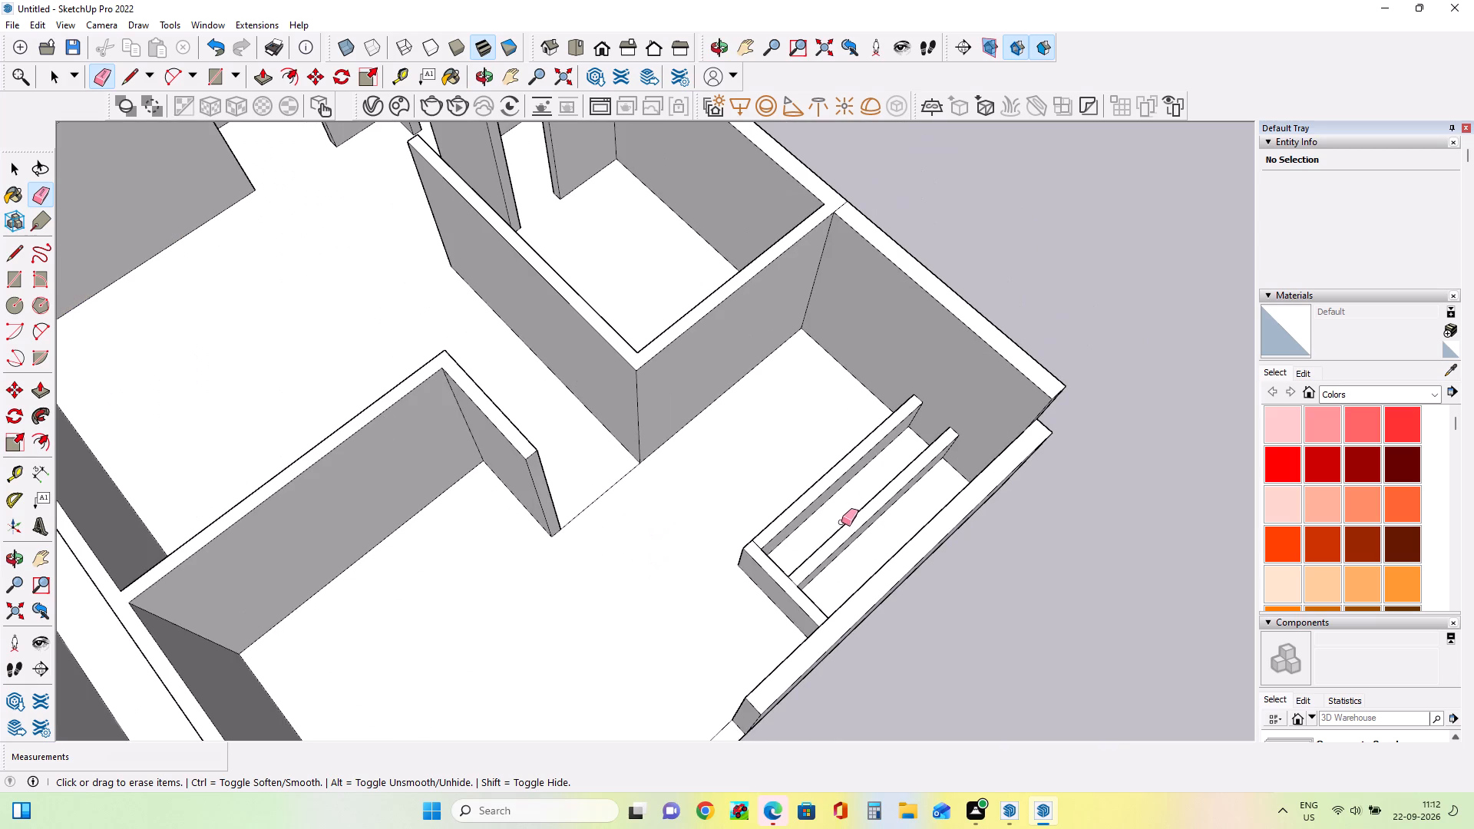
pyautogui.moveTo(672, 649); pyautogui.dragTo(924, 635, button='middle')
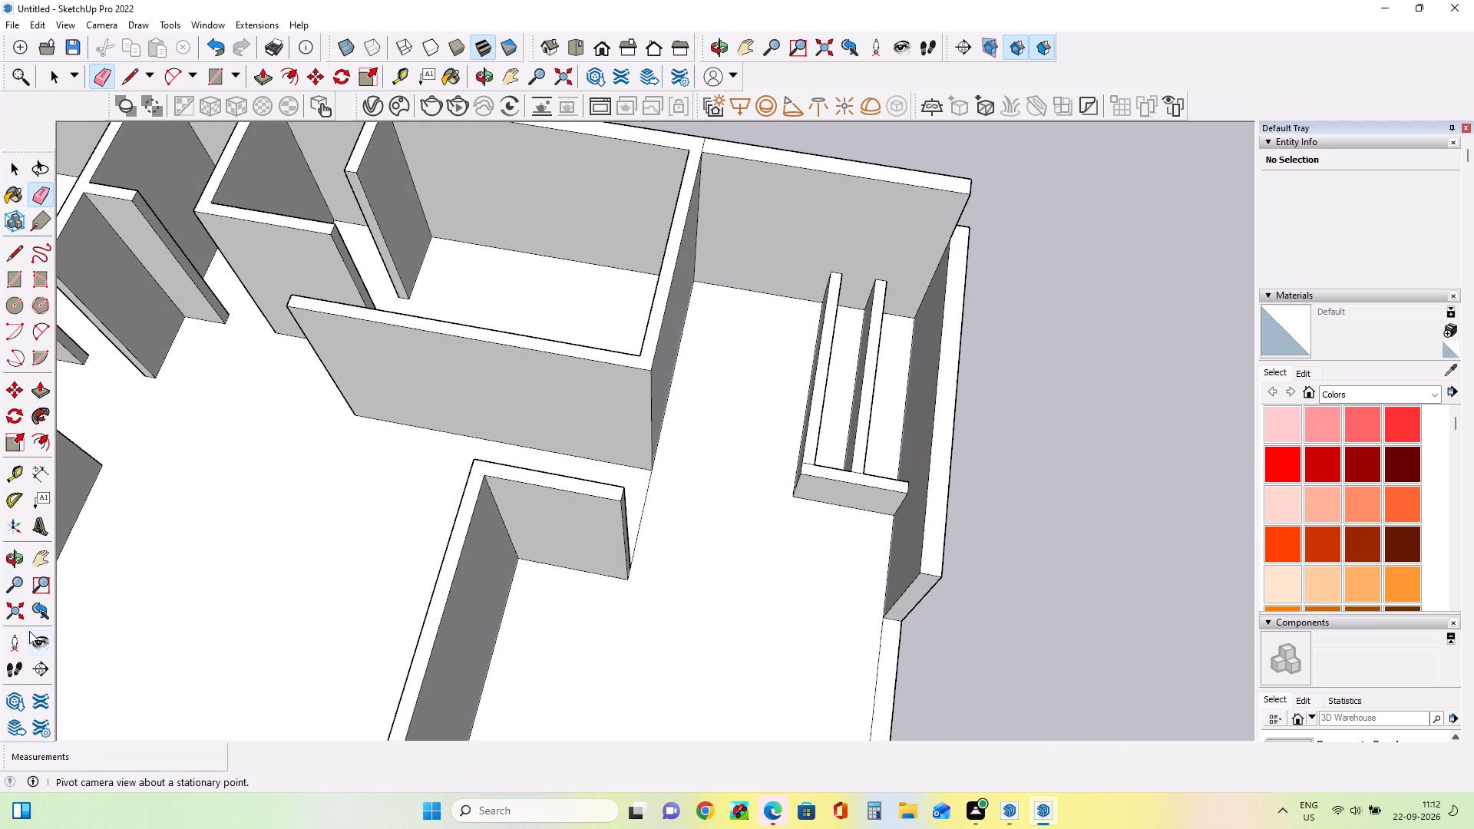
pyautogui.scroll(1, 11, 807)
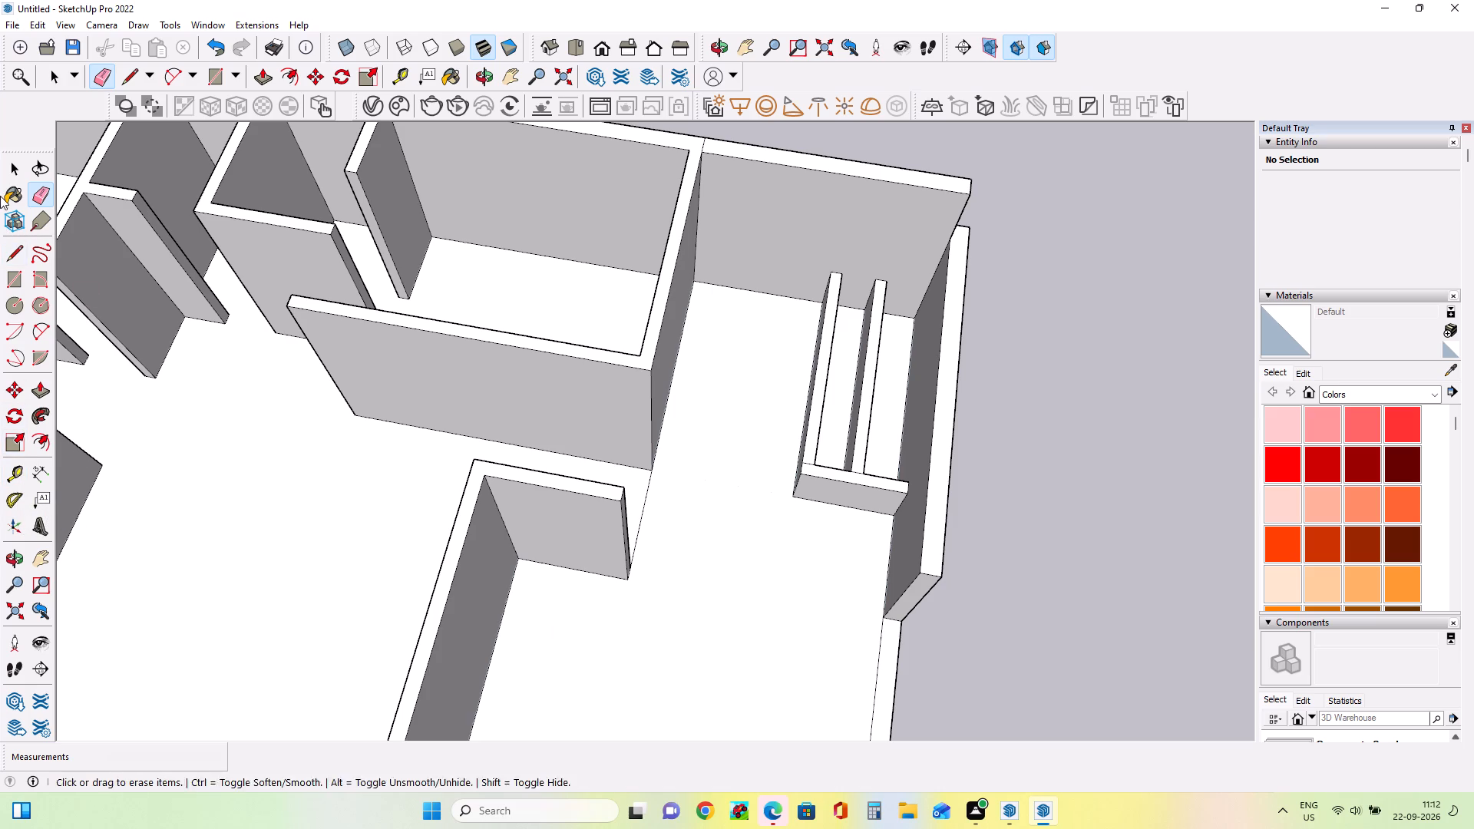
pyautogui.click(21, 249)
pyautogui.scroll(3, 868, 503)
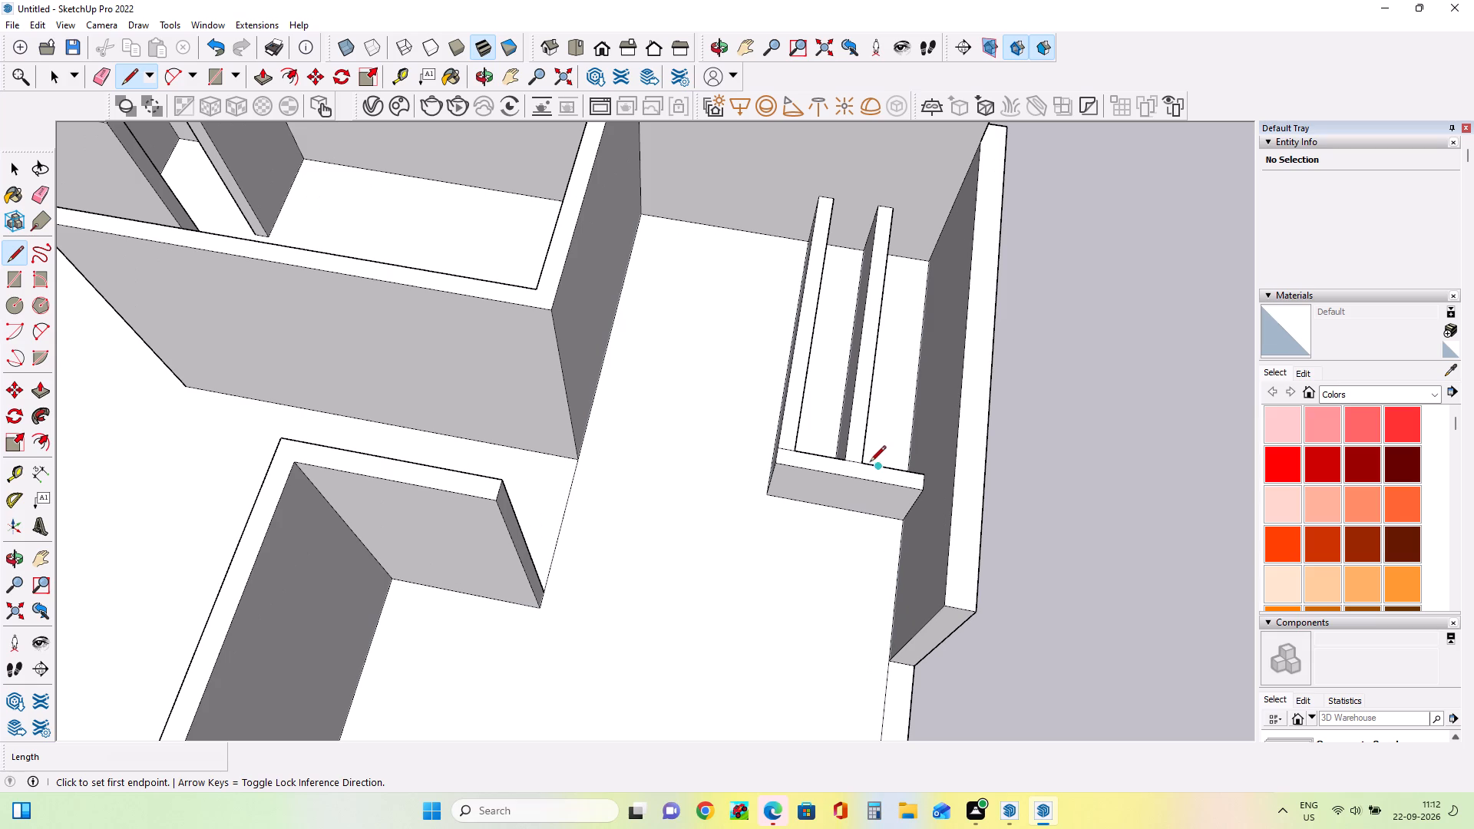
pyautogui.click(861, 462)
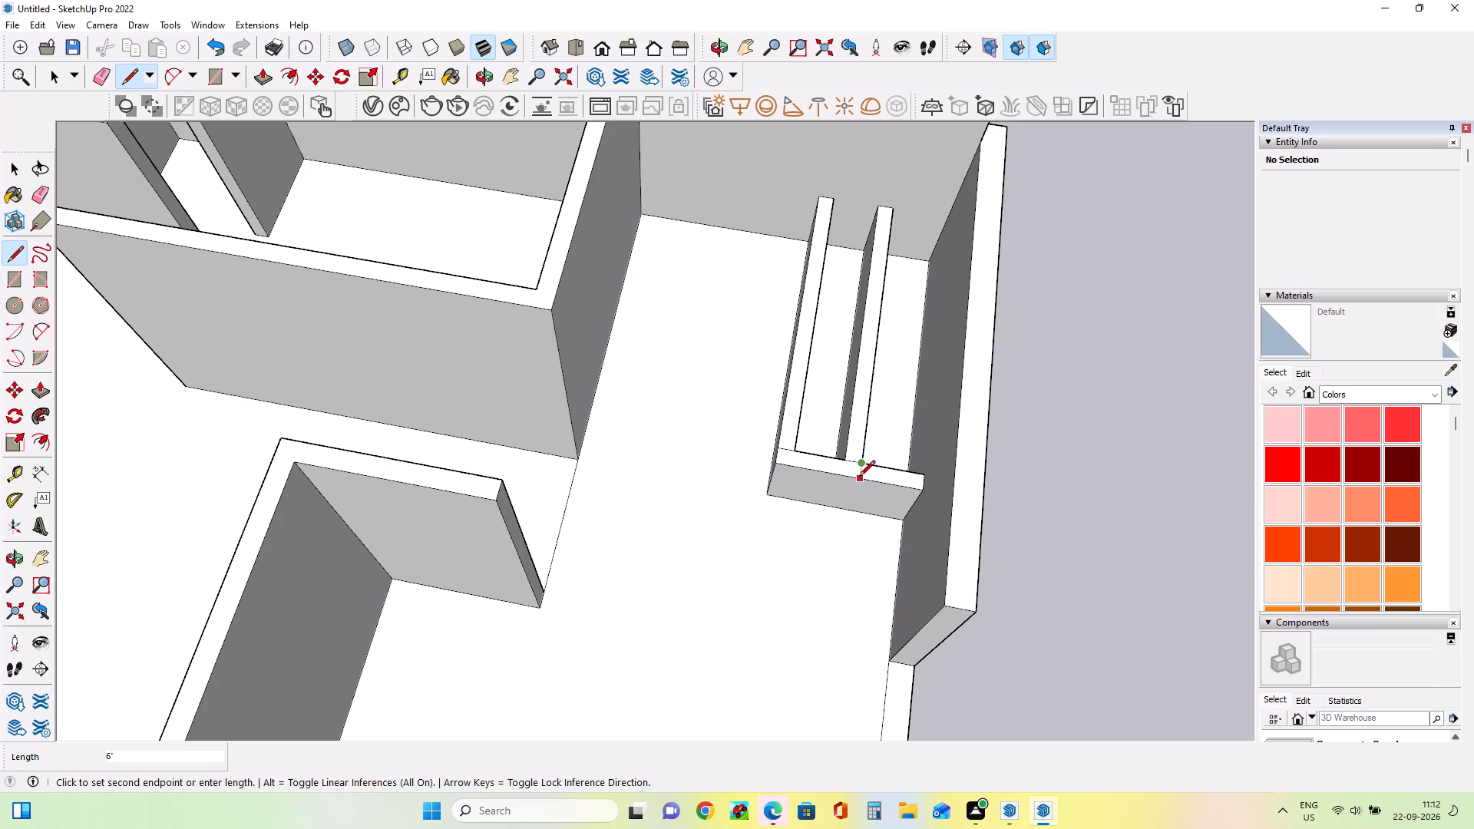
pyautogui.click(859, 477)
pyautogui.rightClick(859, 477)
pyautogui.click(1063, 441)
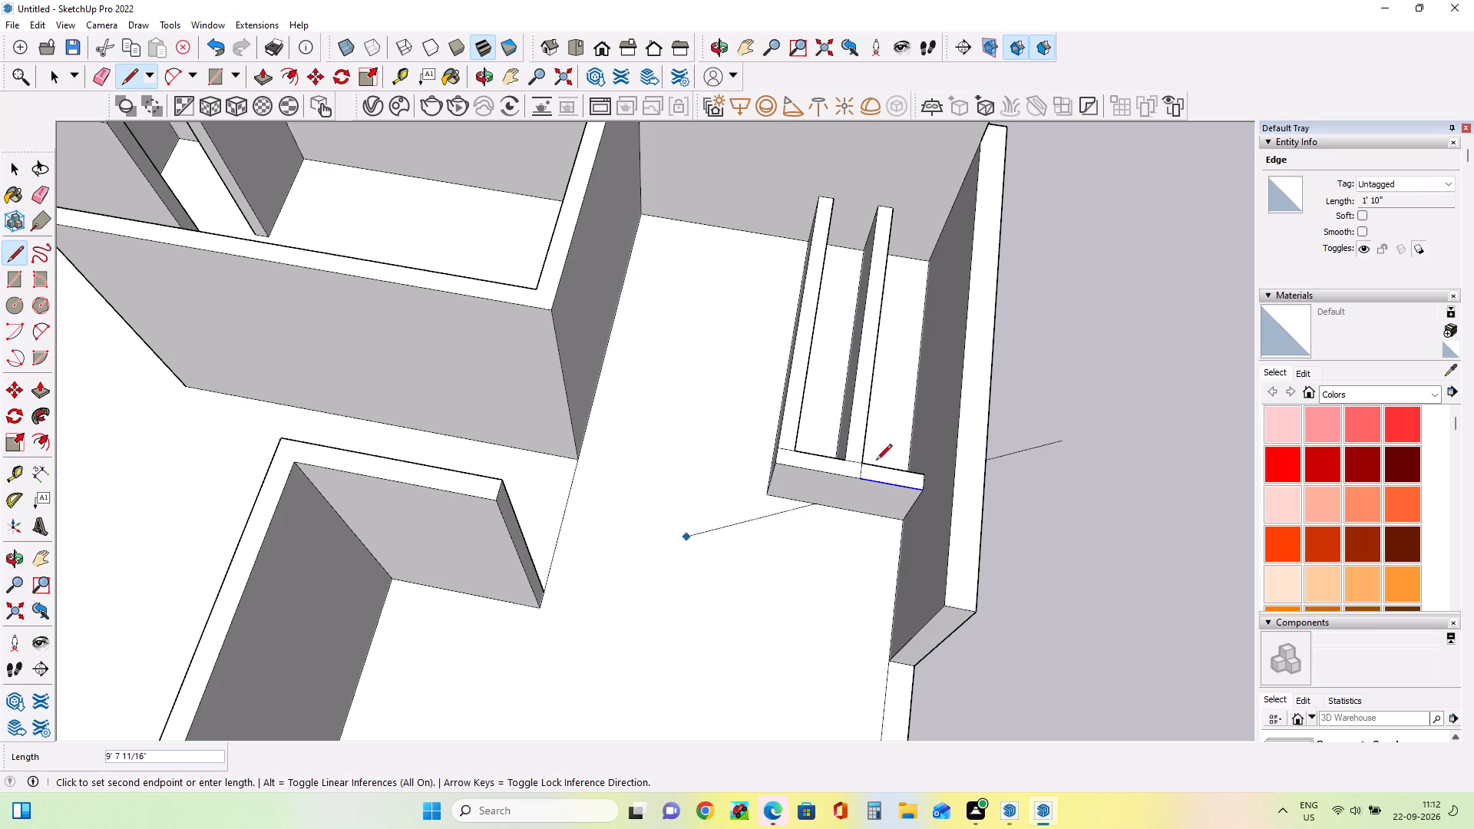
pyautogui.press('Escape')
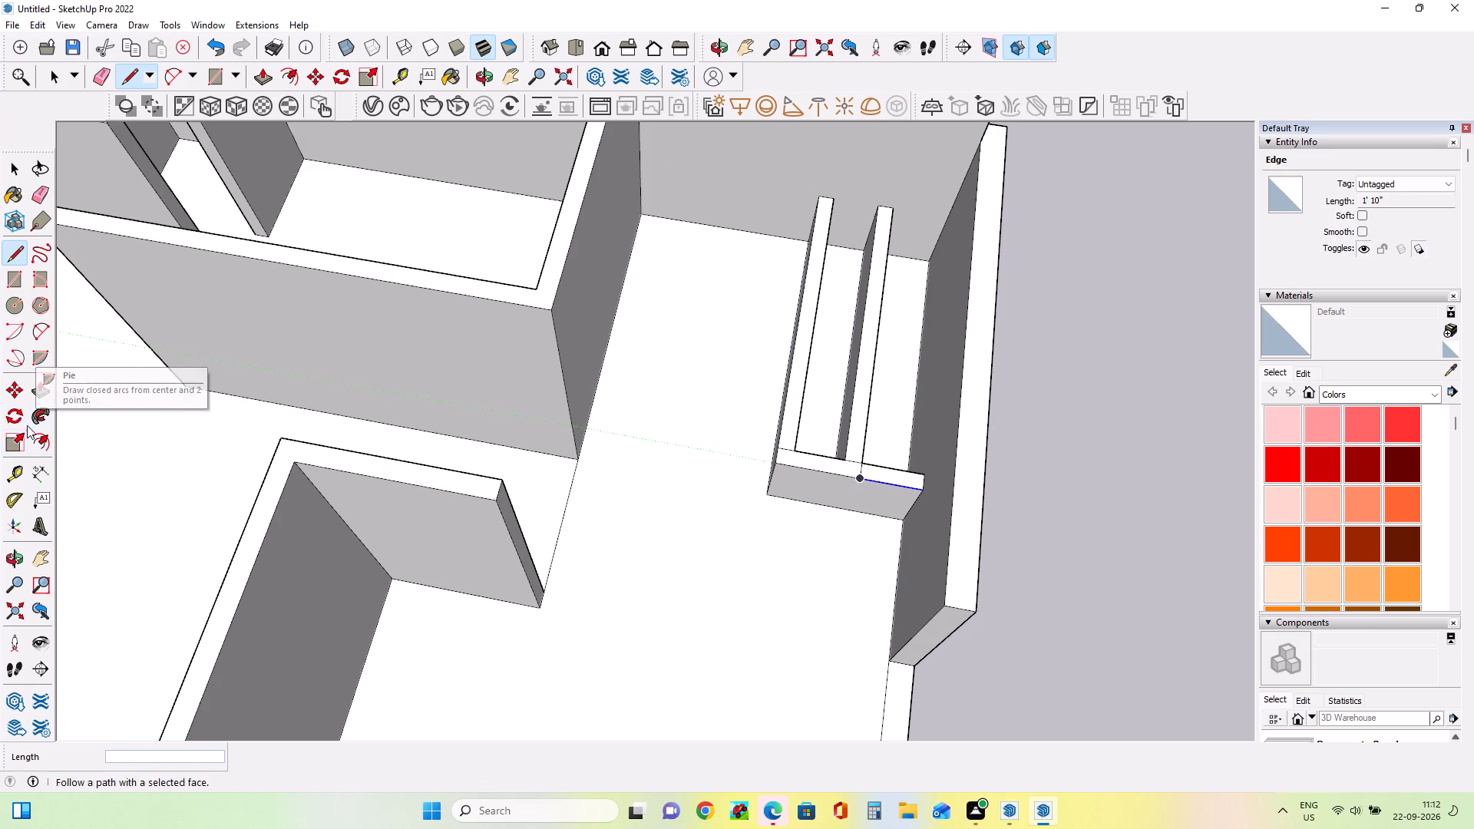
# Push the end wall's top segment between the middle wall and the outer wall down about 1' 9 1/2".
pyautogui.click(41, 391)
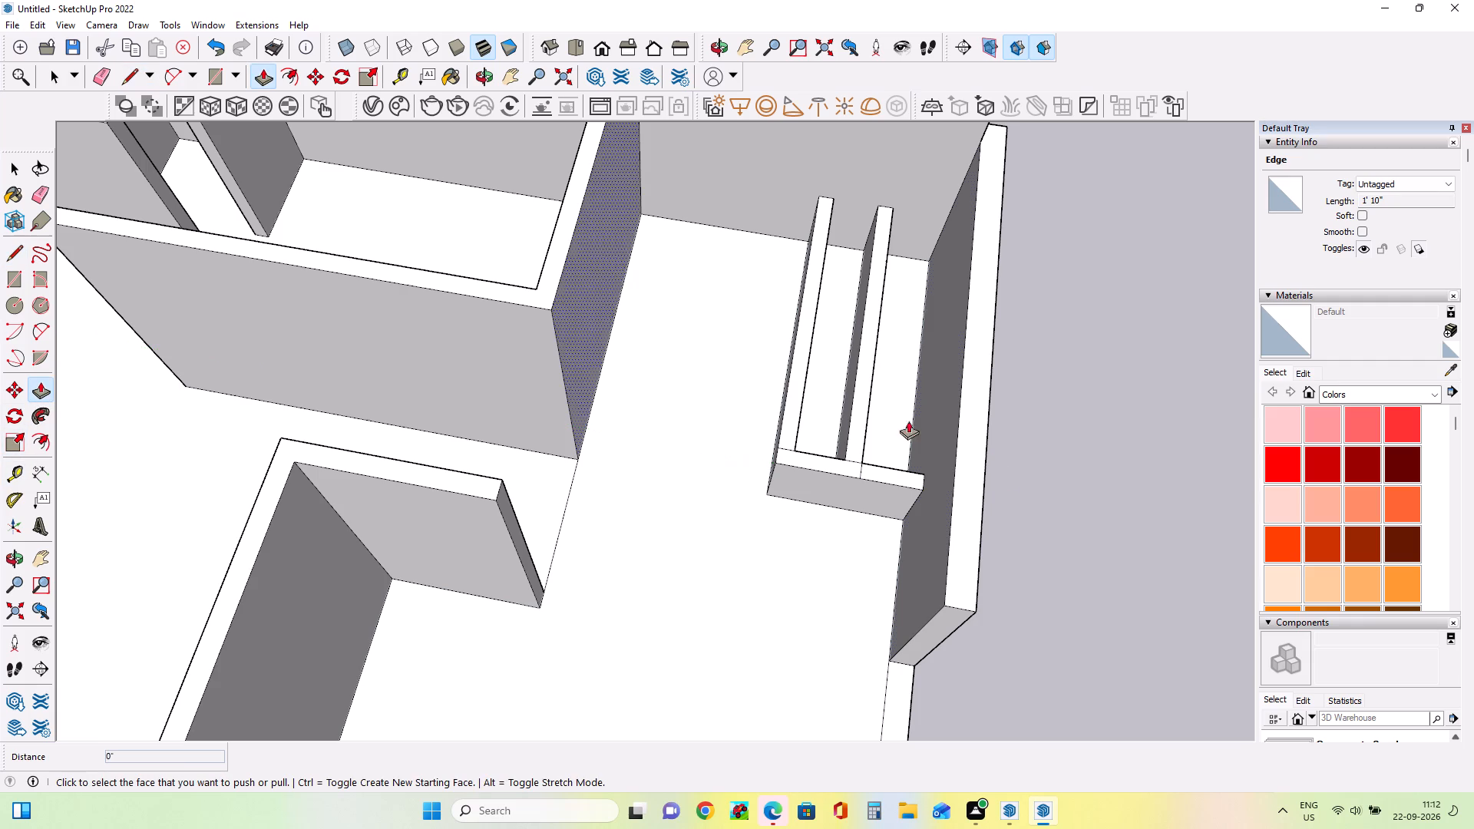
pyautogui.click(901, 471)
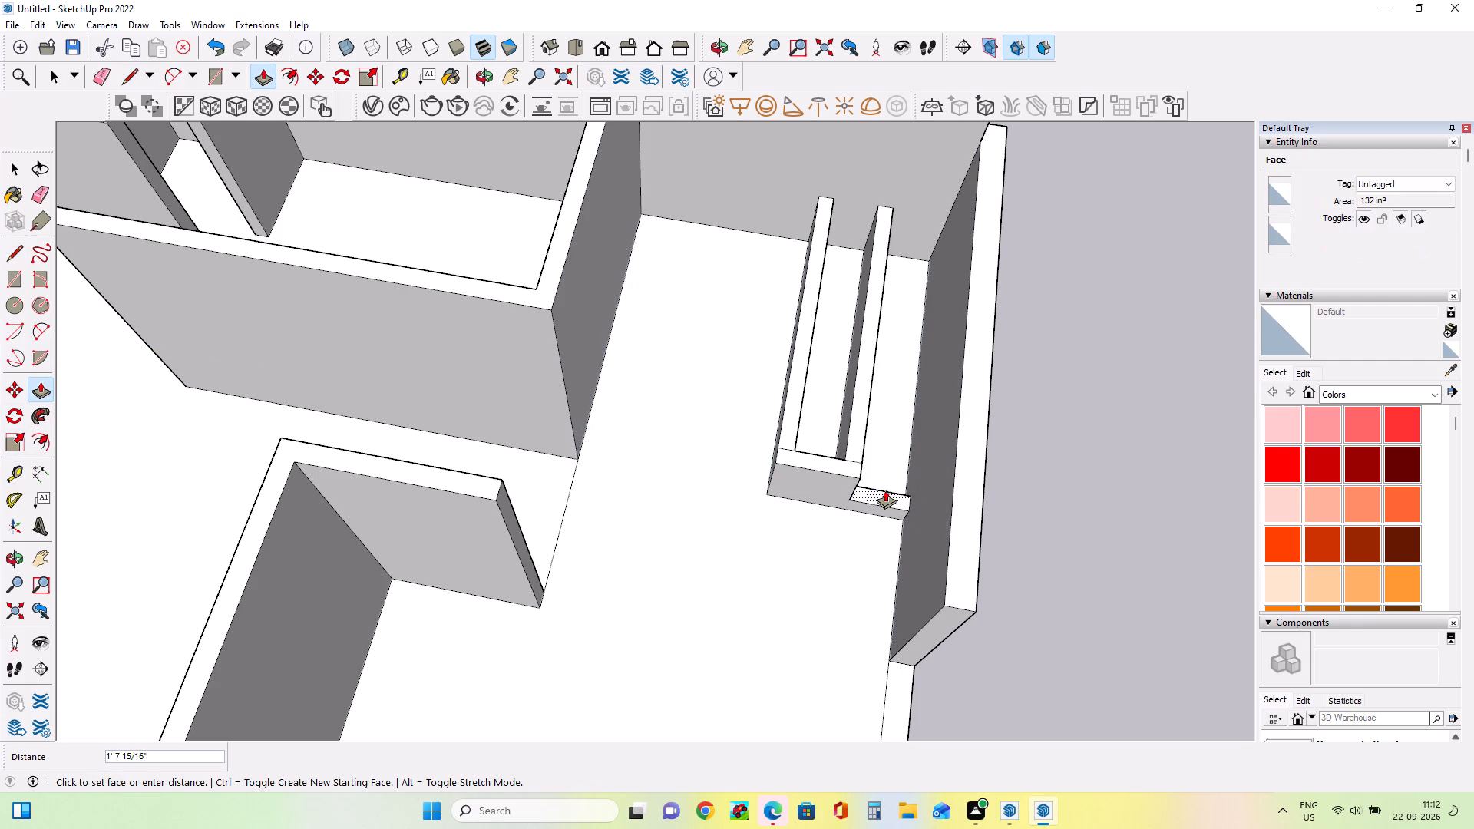
pyautogui.click(890, 494)
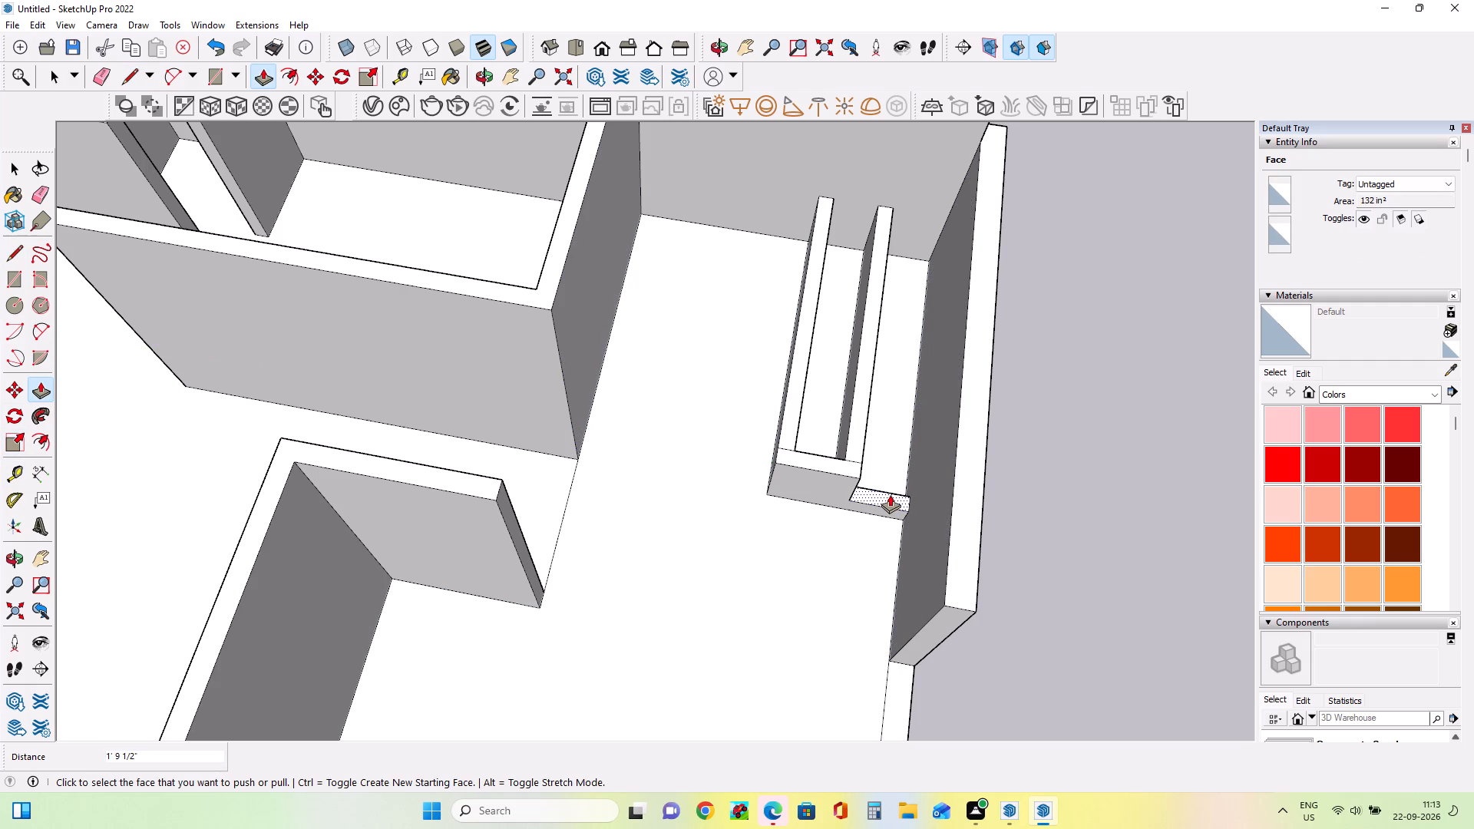
# Examine the whole house model from several angles, checking the lowered slot walls against the full-height walls.
pyautogui.moveTo(1045, 562); pyautogui.dragTo(914, 586, button='middle')
pyautogui.moveTo(886, 586); pyautogui.dragTo(803, 583, button='middle')
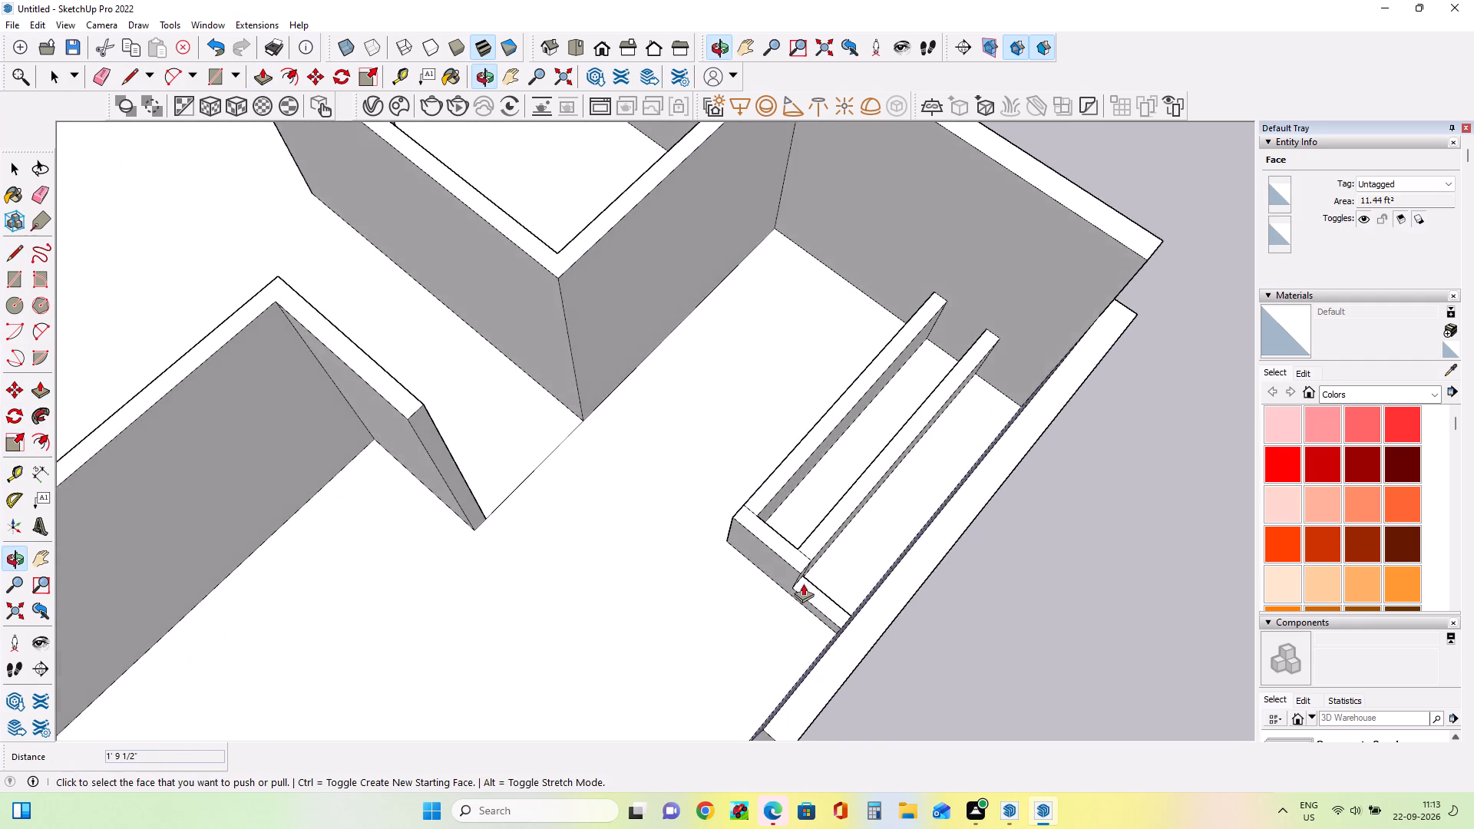
pyautogui.moveTo(941, 582); pyautogui.dragTo(835, 611, button='middle')
pyautogui.scroll(-6, 934, 562)
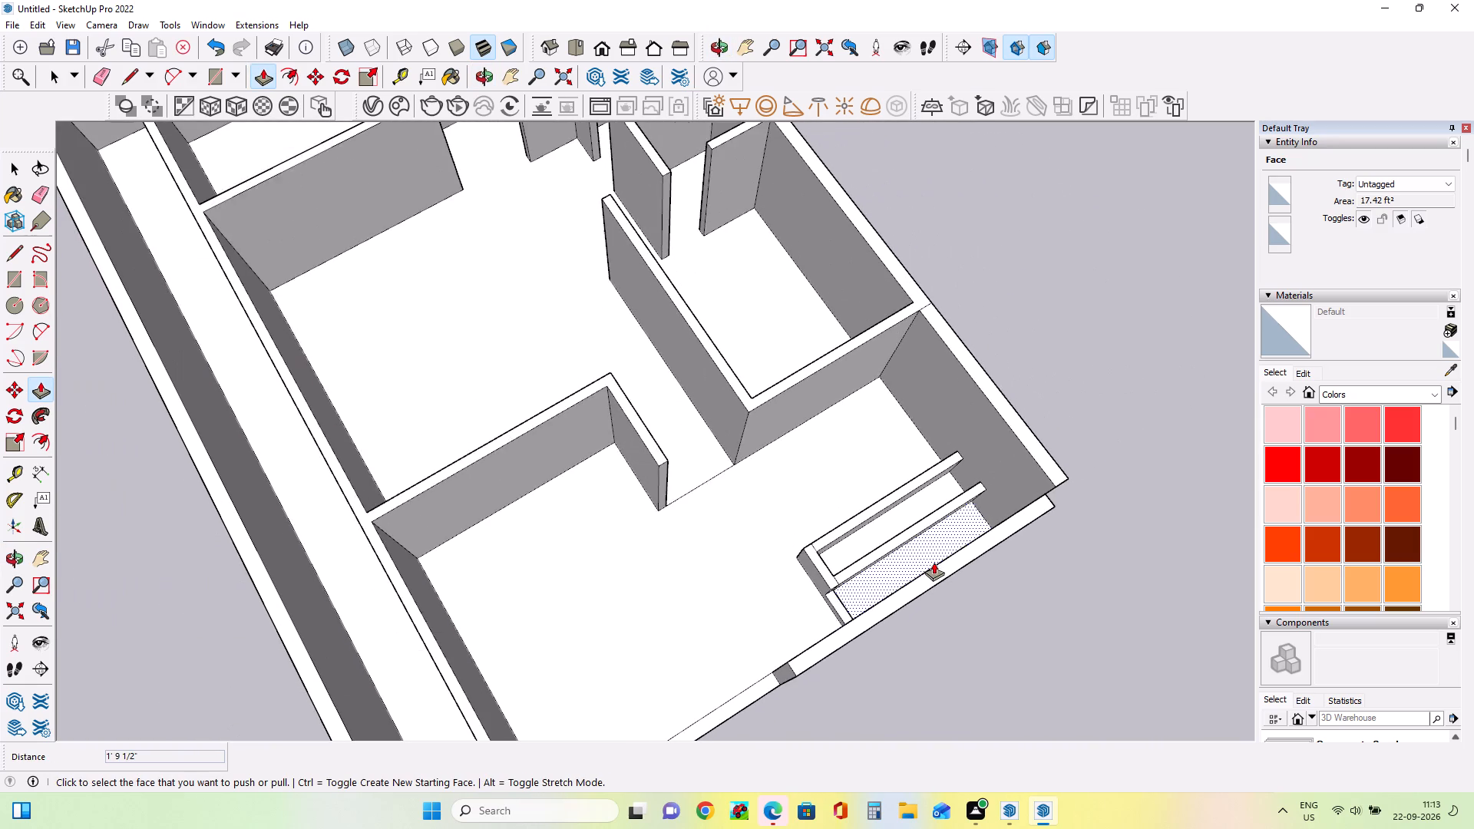
pyautogui.scroll(-4, 1075, 514)
pyautogui.moveTo(1049, 534); pyautogui.dragTo(968, 507, button='middle')
pyautogui.scroll(-1, 1034, 550)
pyautogui.middleClick(964, 501)
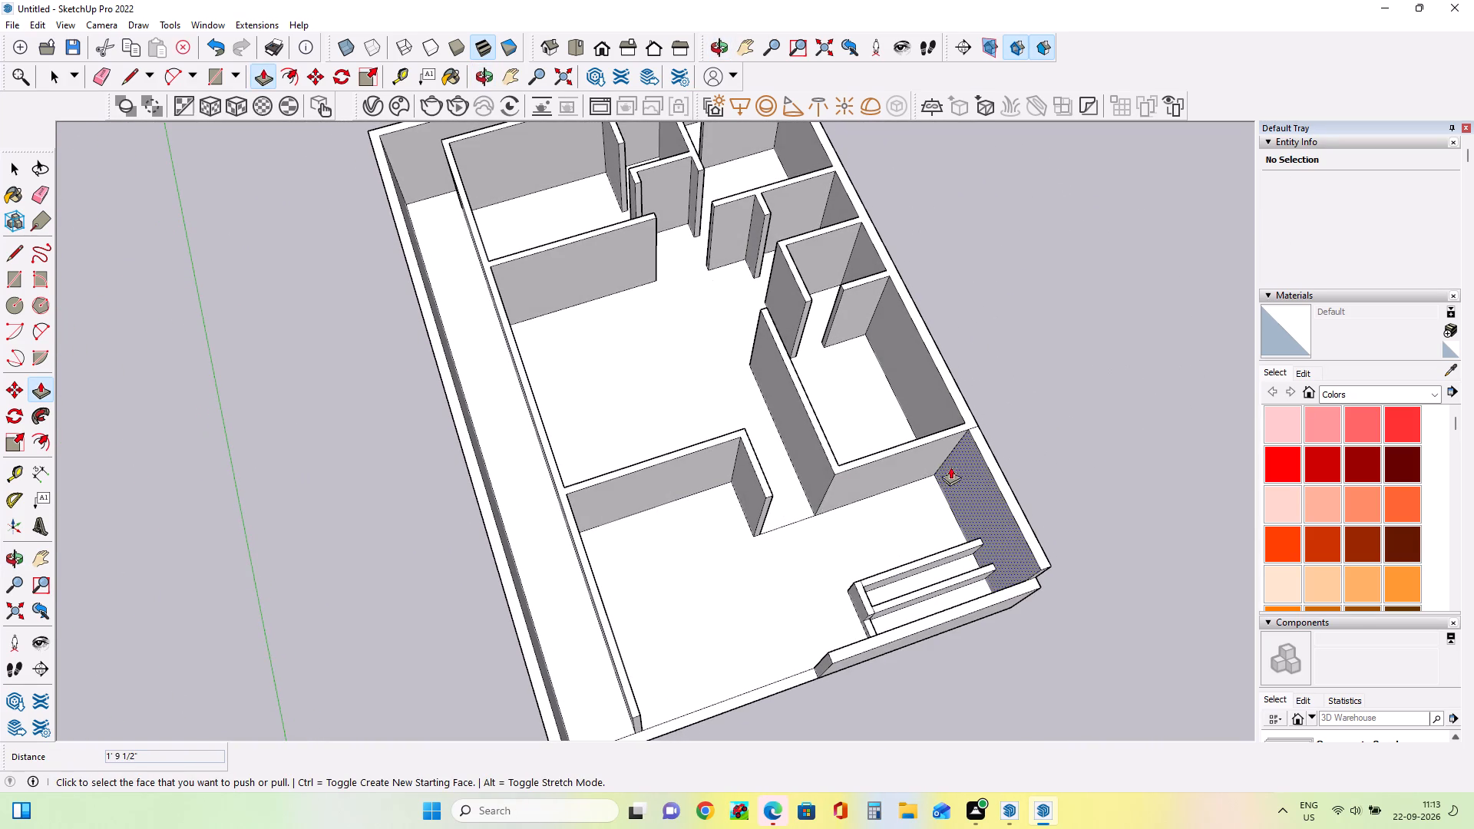
pyautogui.scroll(3, 772, 610)
pyautogui.scroll(-5, 772, 611)
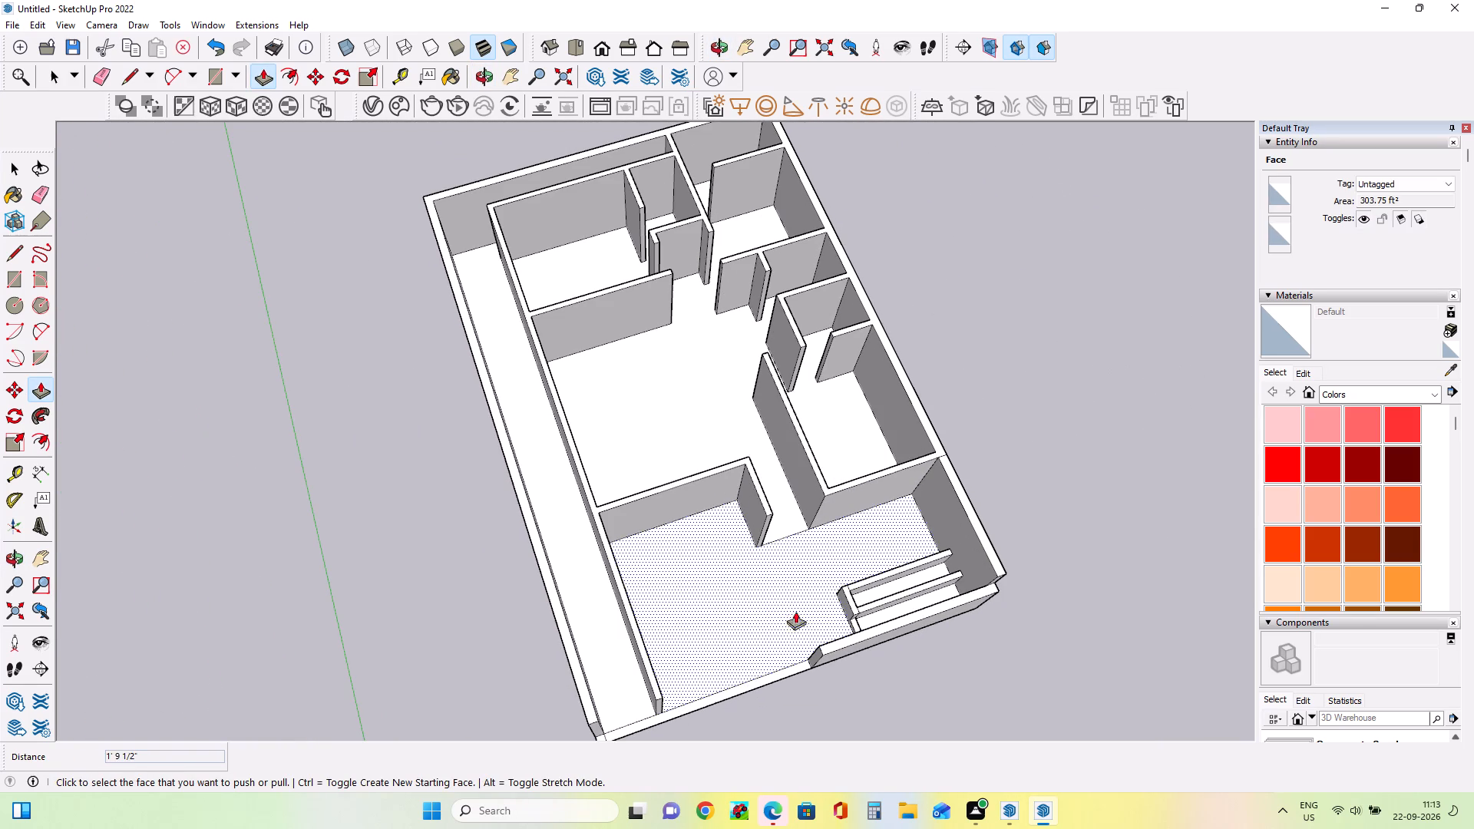
pyautogui.click(16, 165)
pyautogui.click(316, 167)
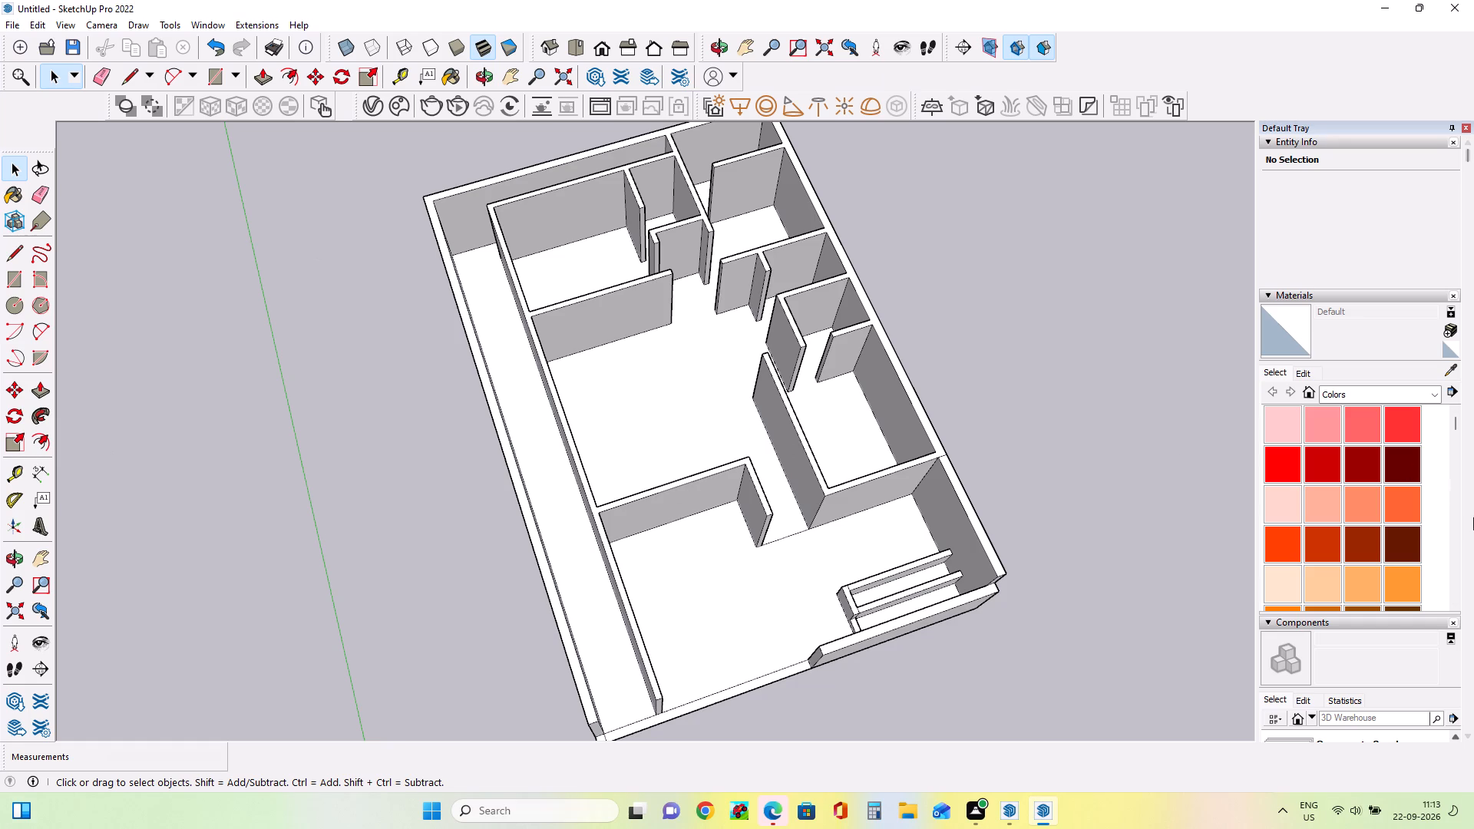
pyautogui.scroll(-1, 867, 570)
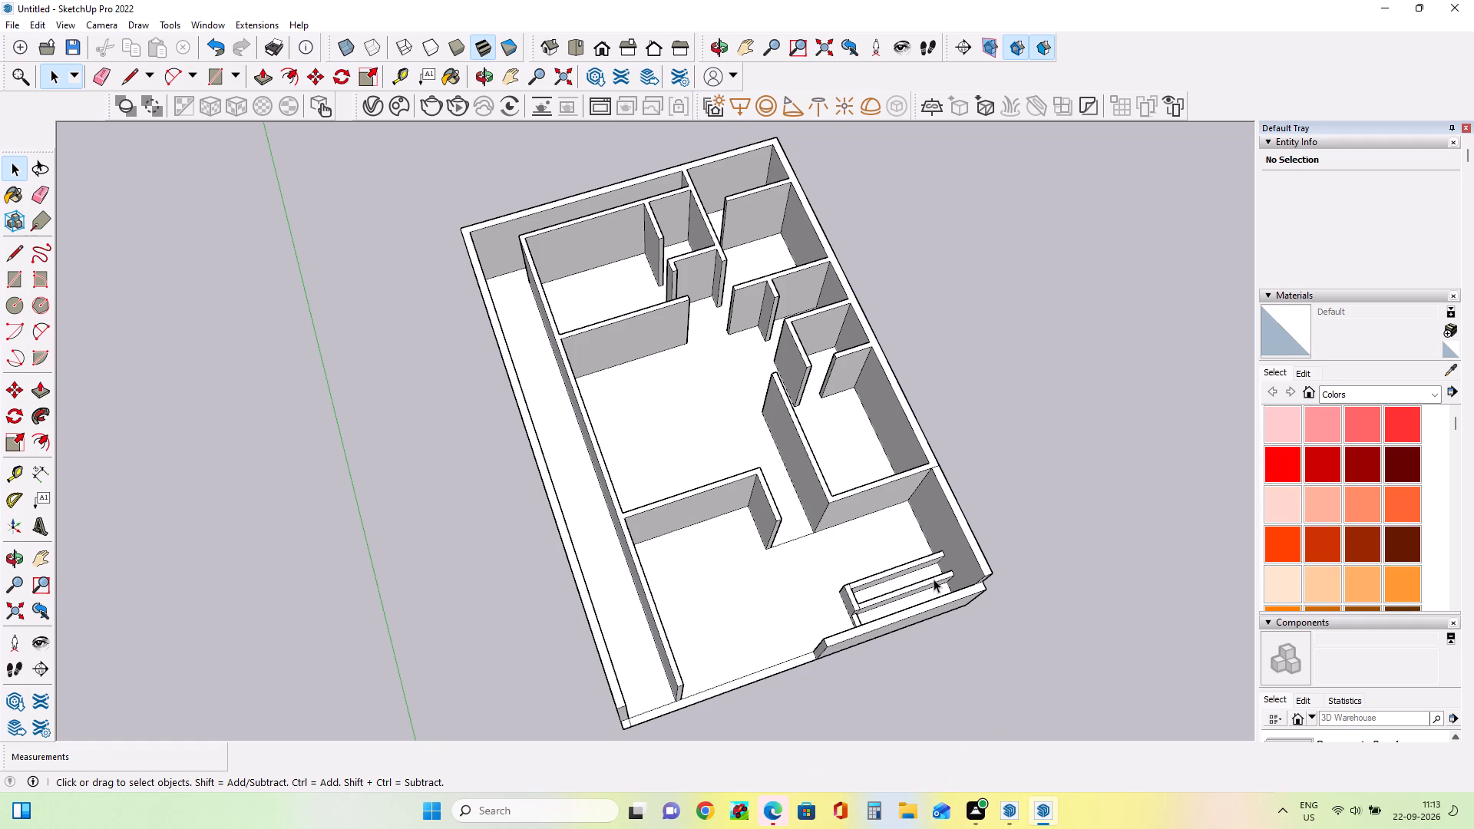
pyautogui.moveTo(799, 509); pyautogui.dragTo(966, 231, button='middle')
pyautogui.moveTo(734, 372); pyautogui.dragTo(889, 388, button='middle')
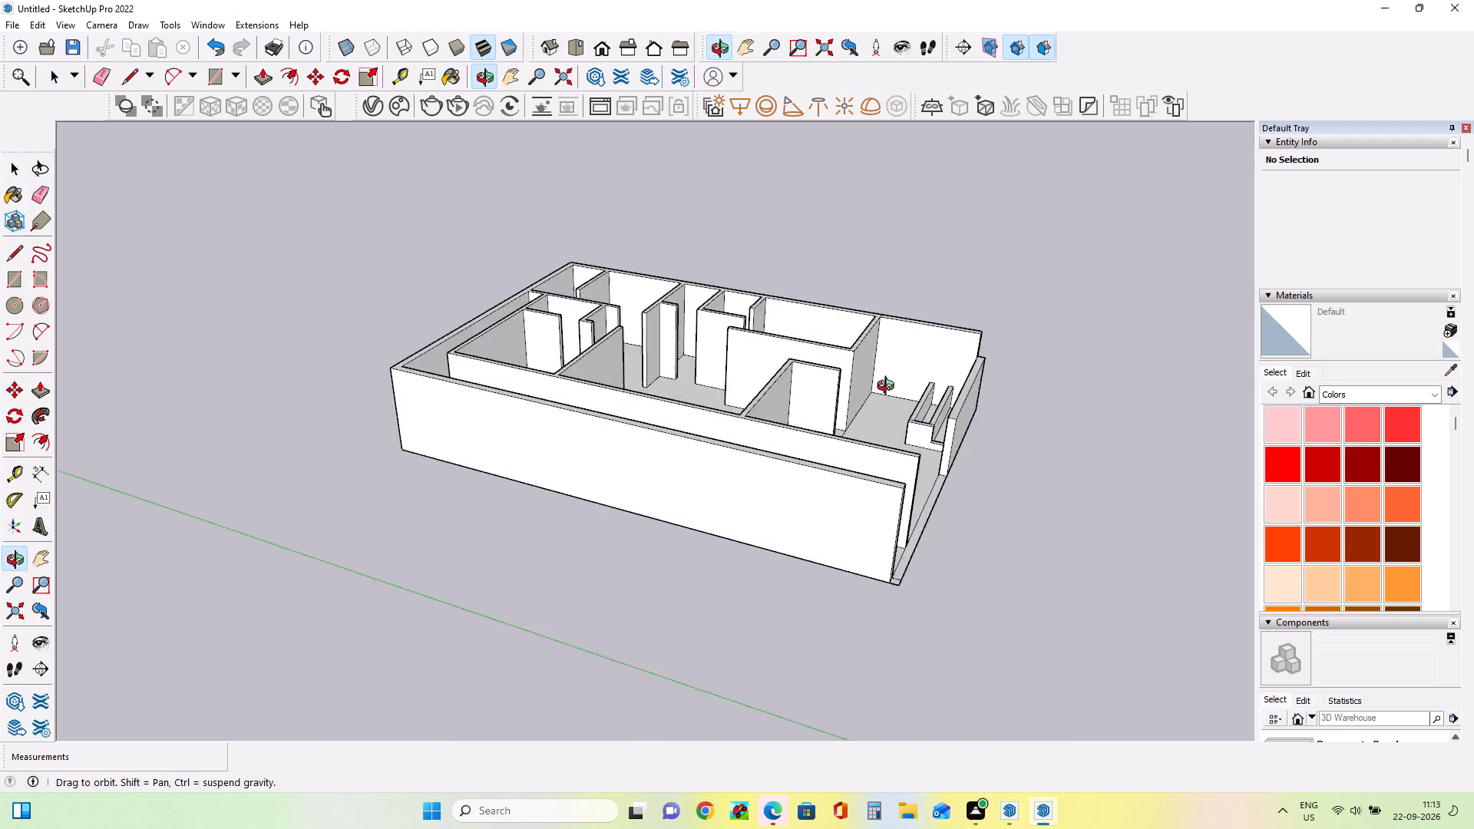
pyautogui.moveTo(889, 388); pyautogui.dragTo(387, 536, button='middle')
pyautogui.moveTo(706, 496); pyautogui.dragTo(783, 527, button='middle')
pyautogui.moveTo(799, 533); pyautogui.dragTo(854, 560, button='middle')
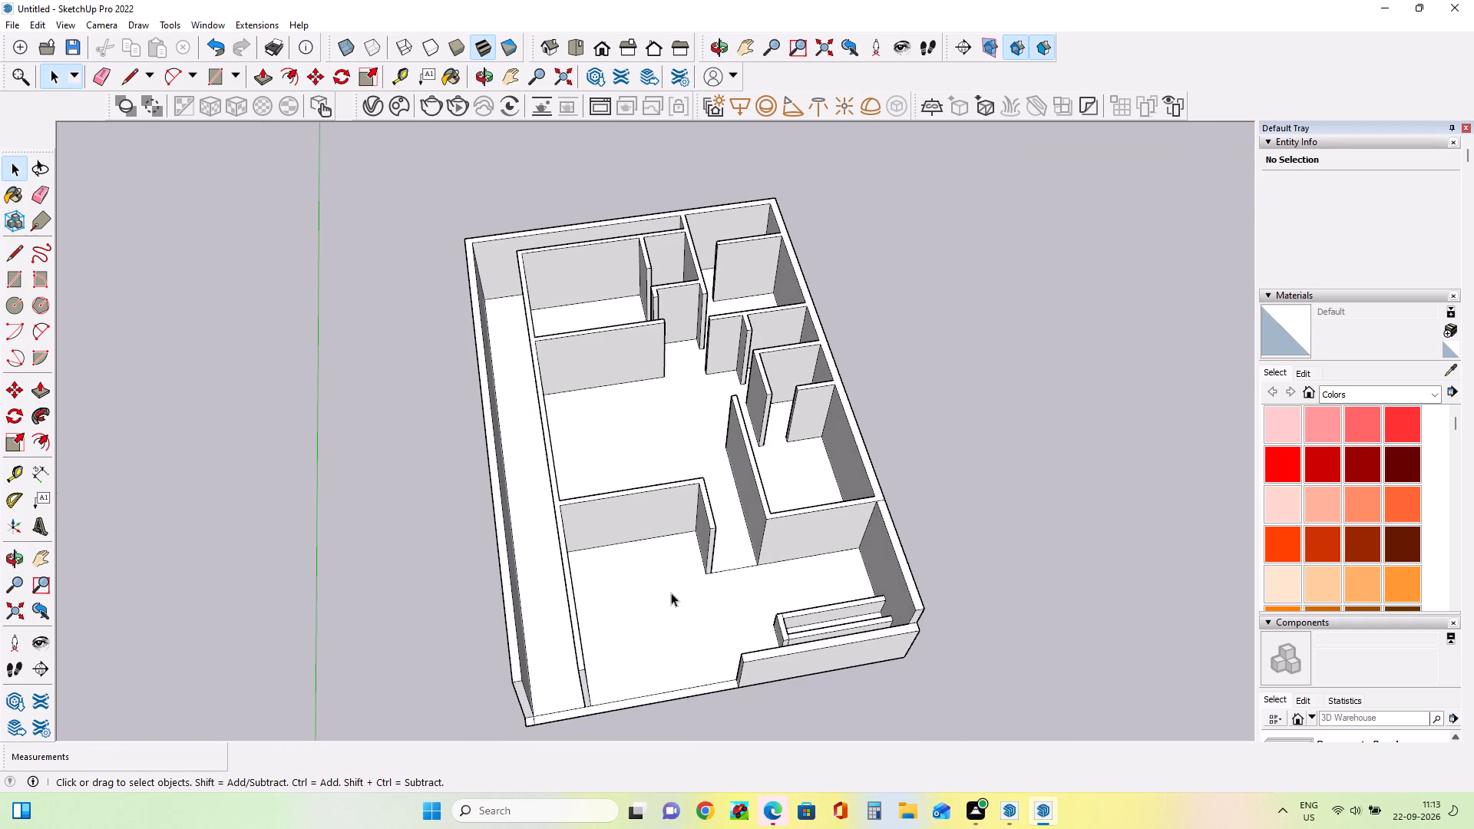
pyautogui.scroll(3, 671, 593)
pyautogui.scroll(-2, 702, 613)
pyautogui.moveTo(792, 631); pyautogui.dragTo(799, 634, button='middle')
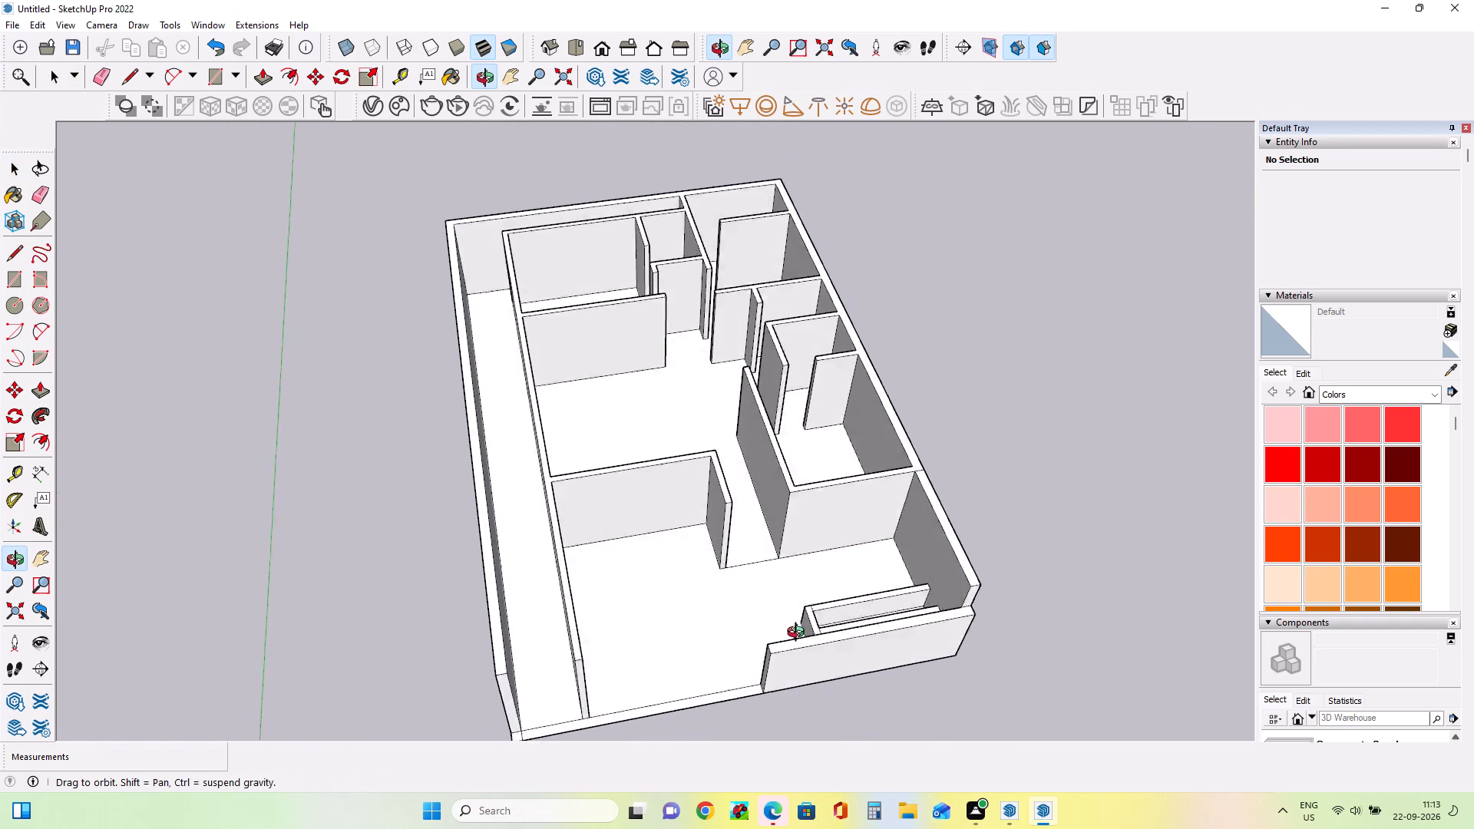
pyautogui.moveTo(799, 634); pyautogui.dragTo(797, 644, button='middle')
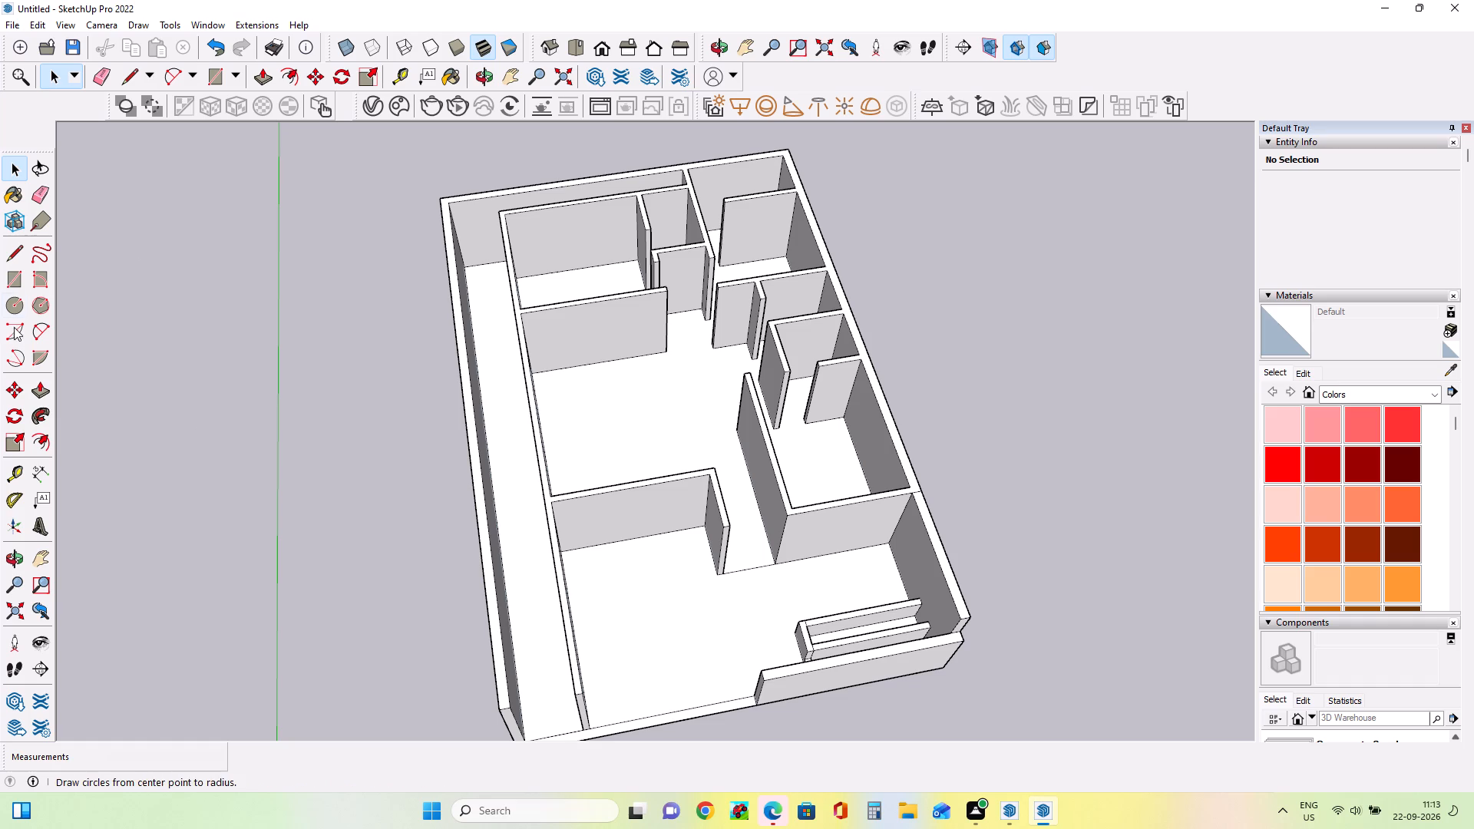
# Draw a 9" line across the top of the outer wall, in line with the outside face of the slot's end wall.
pyautogui.click(15, 252)
pyautogui.scroll(3, 821, 665)
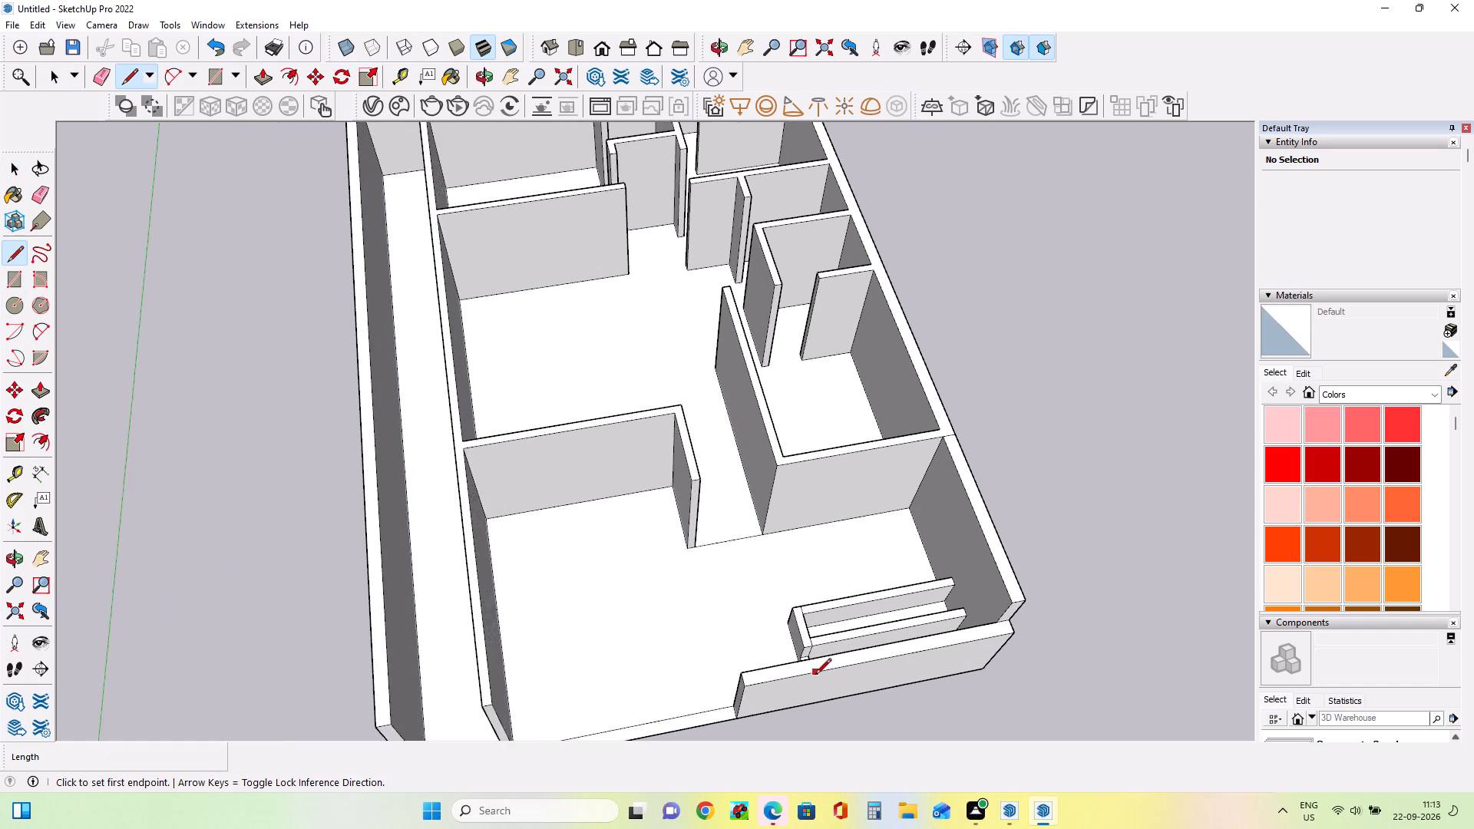
pyautogui.scroll(3, 815, 679)
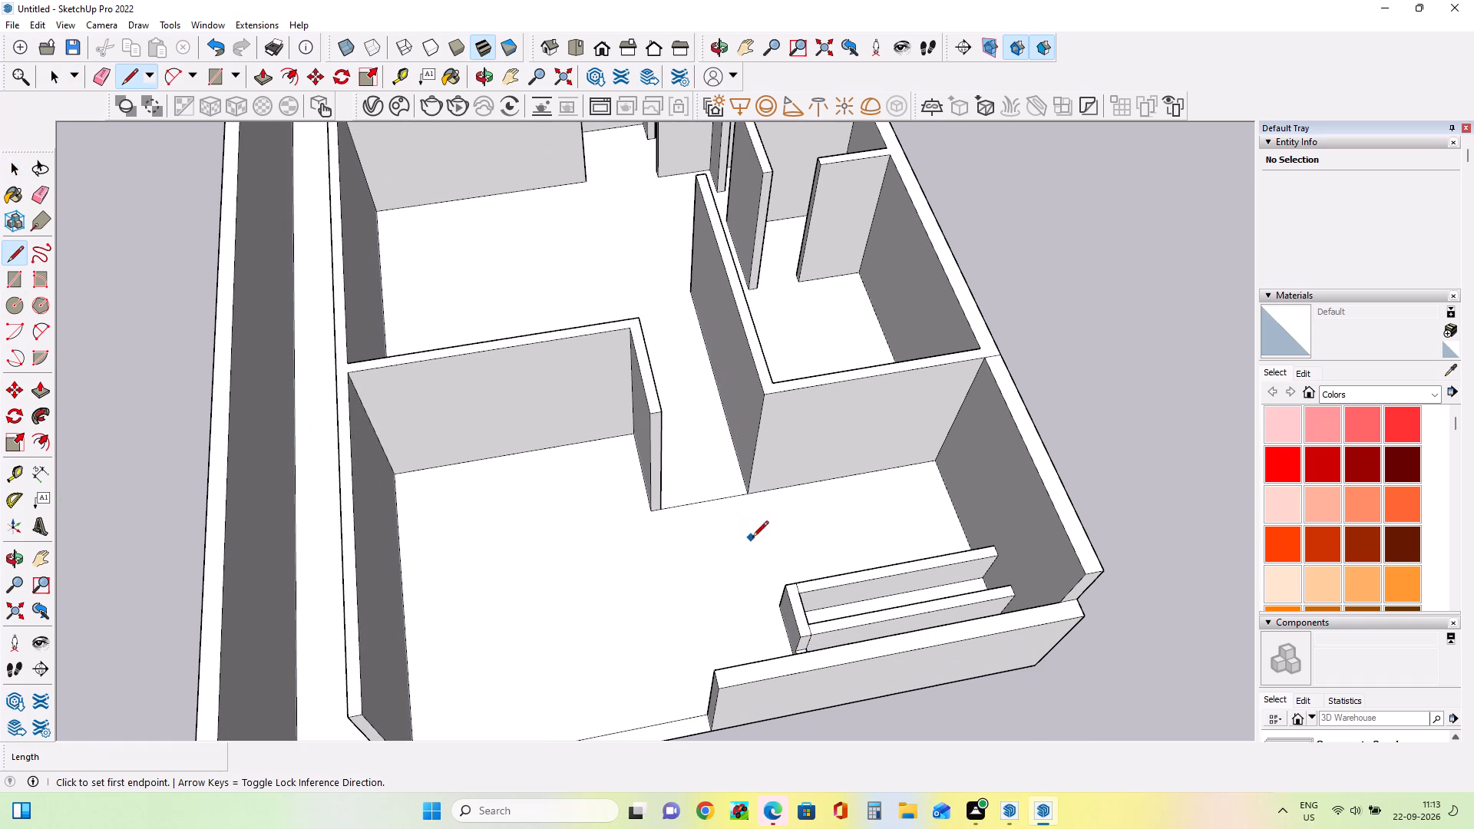
pyautogui.scroll(8, 799, 648)
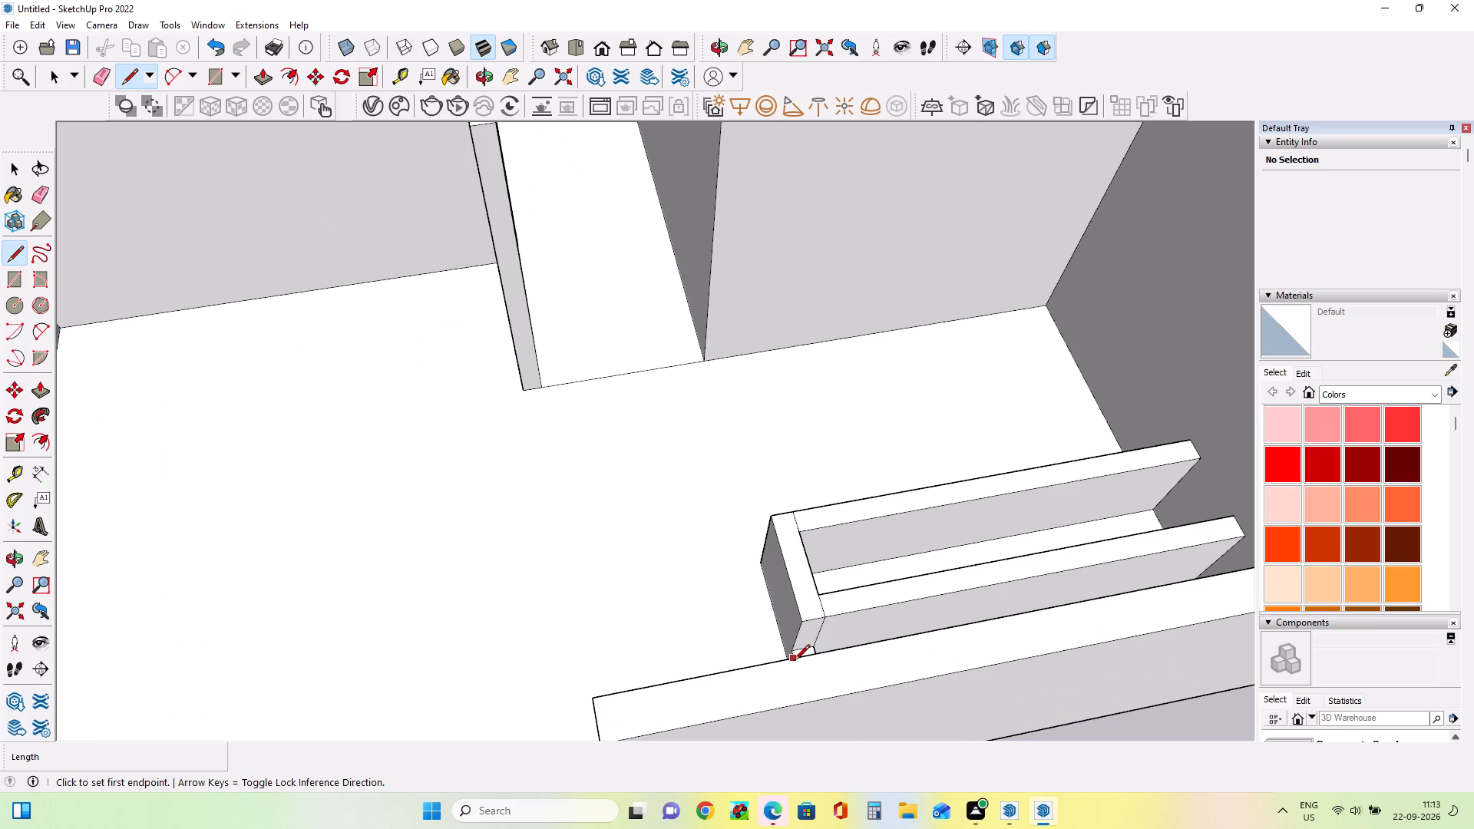
pyautogui.click(795, 662)
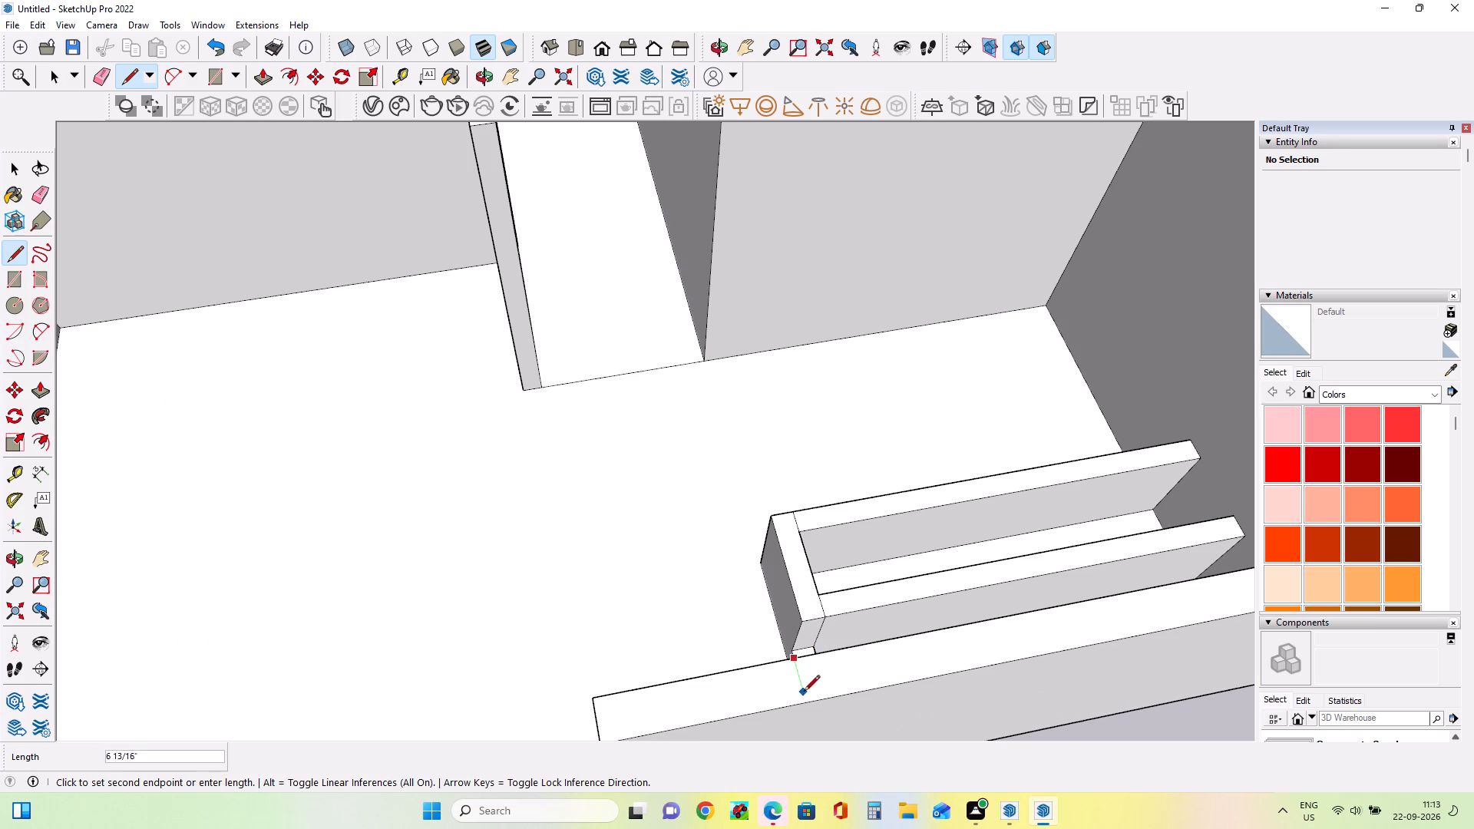
pyautogui.click(806, 702)
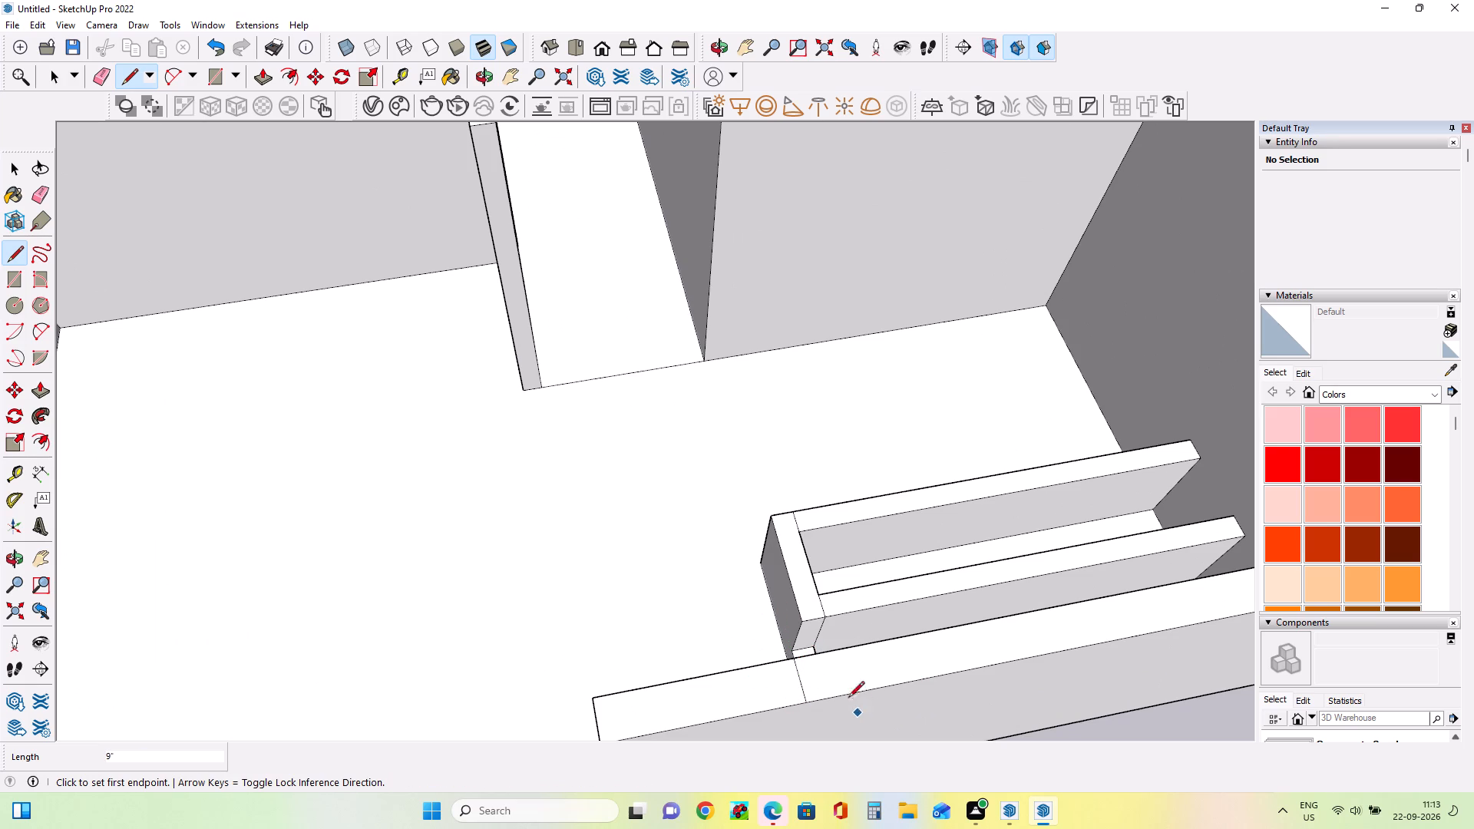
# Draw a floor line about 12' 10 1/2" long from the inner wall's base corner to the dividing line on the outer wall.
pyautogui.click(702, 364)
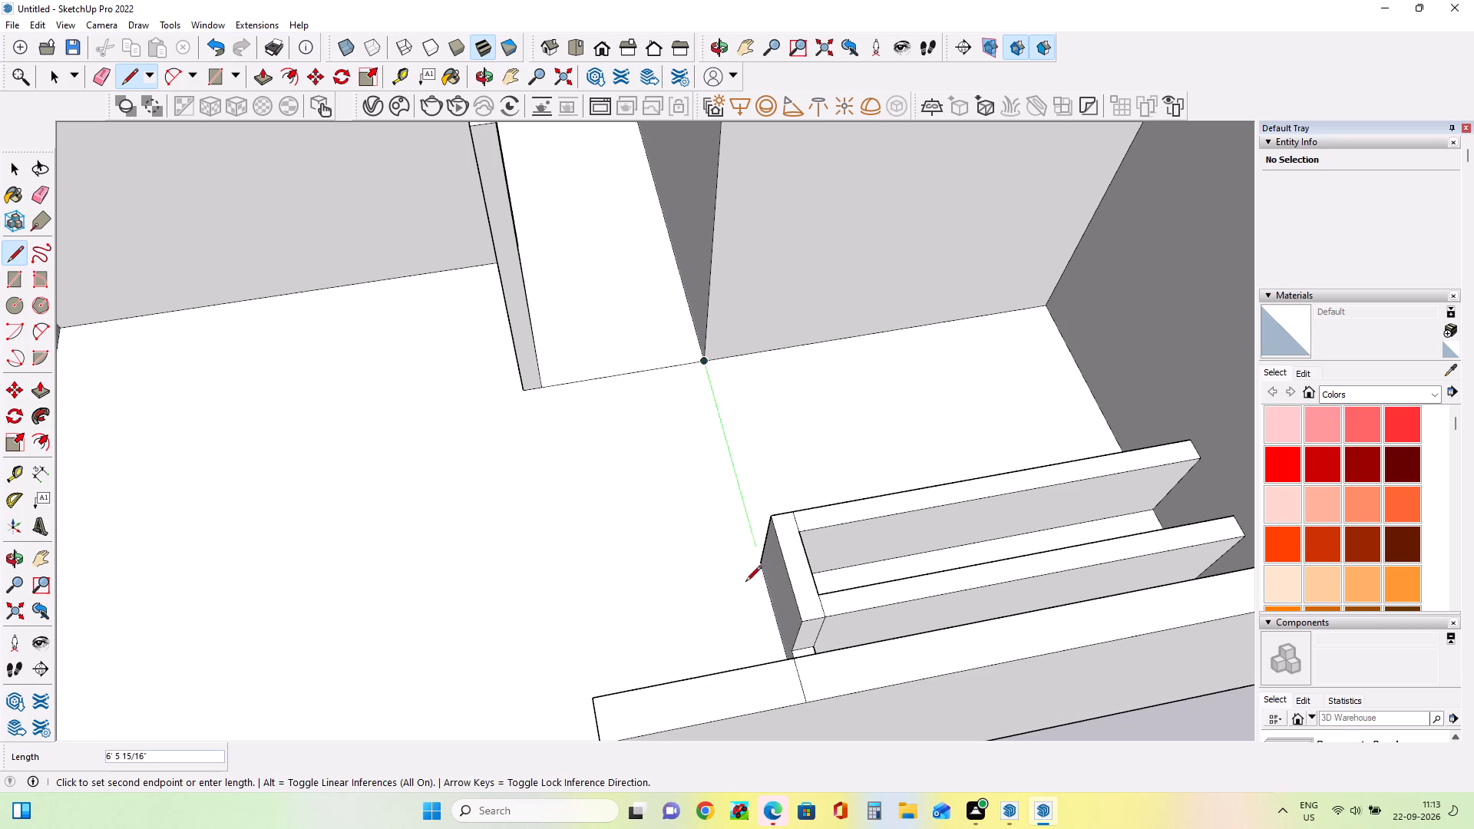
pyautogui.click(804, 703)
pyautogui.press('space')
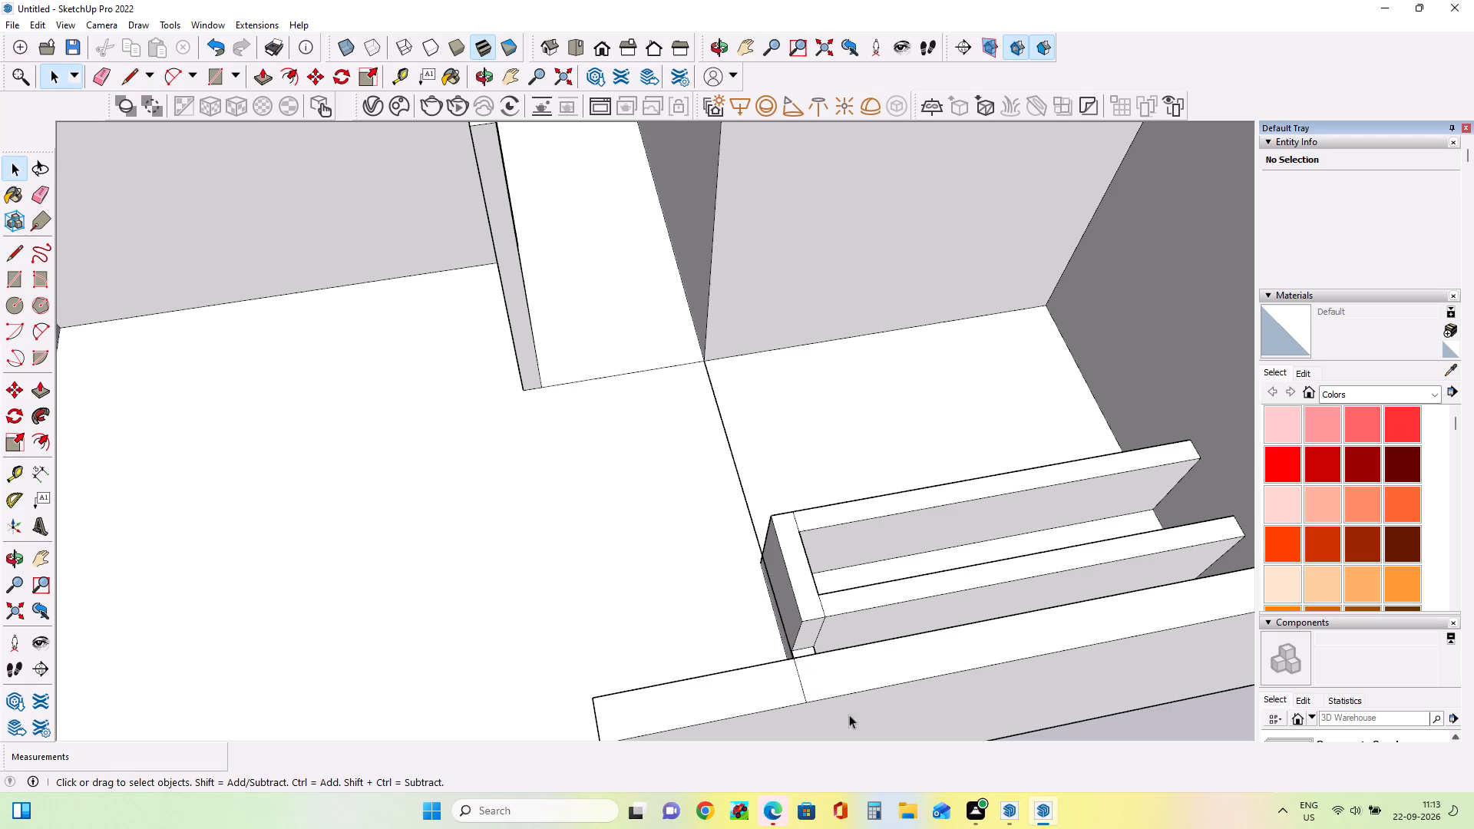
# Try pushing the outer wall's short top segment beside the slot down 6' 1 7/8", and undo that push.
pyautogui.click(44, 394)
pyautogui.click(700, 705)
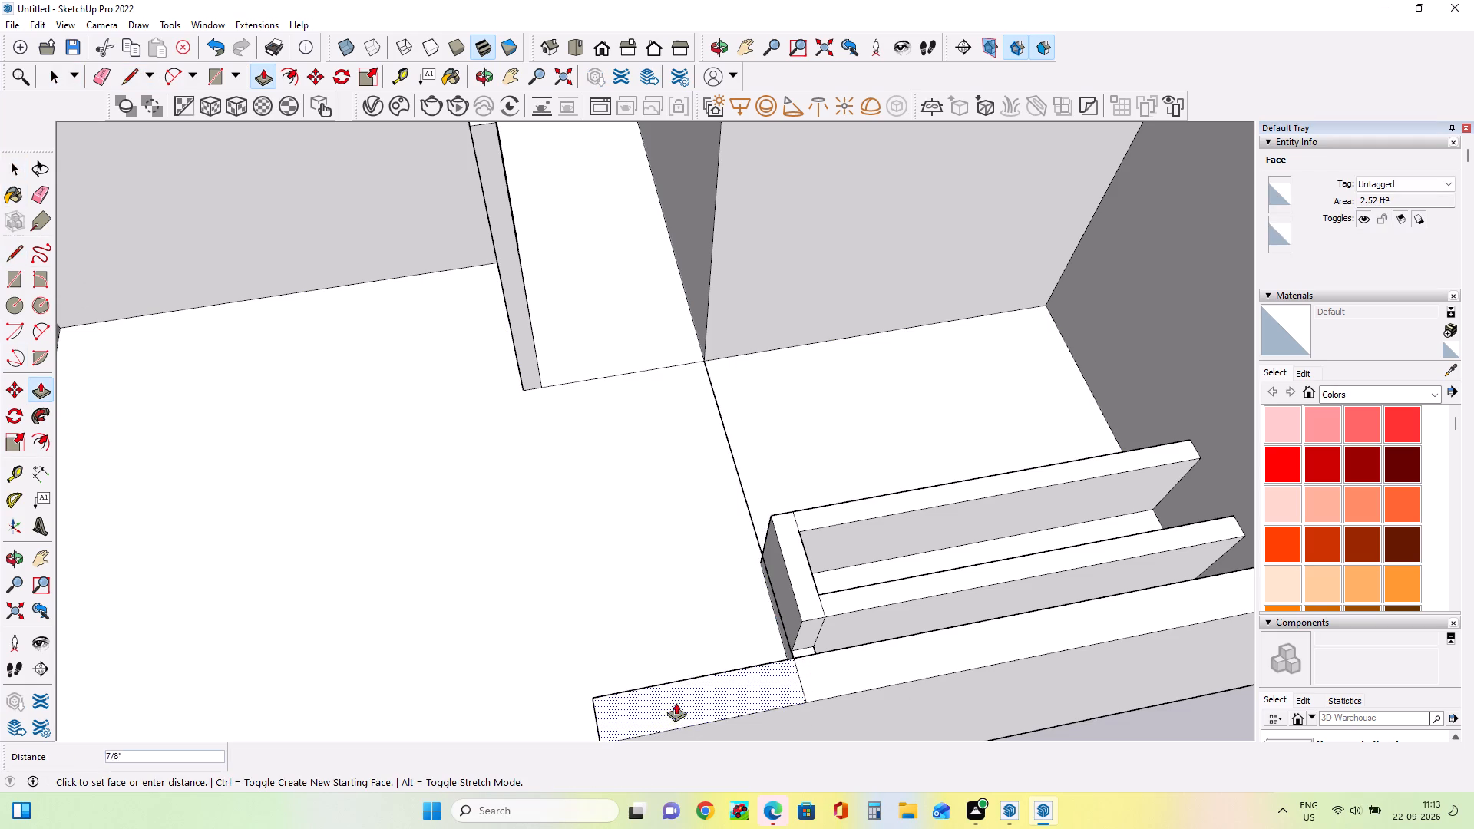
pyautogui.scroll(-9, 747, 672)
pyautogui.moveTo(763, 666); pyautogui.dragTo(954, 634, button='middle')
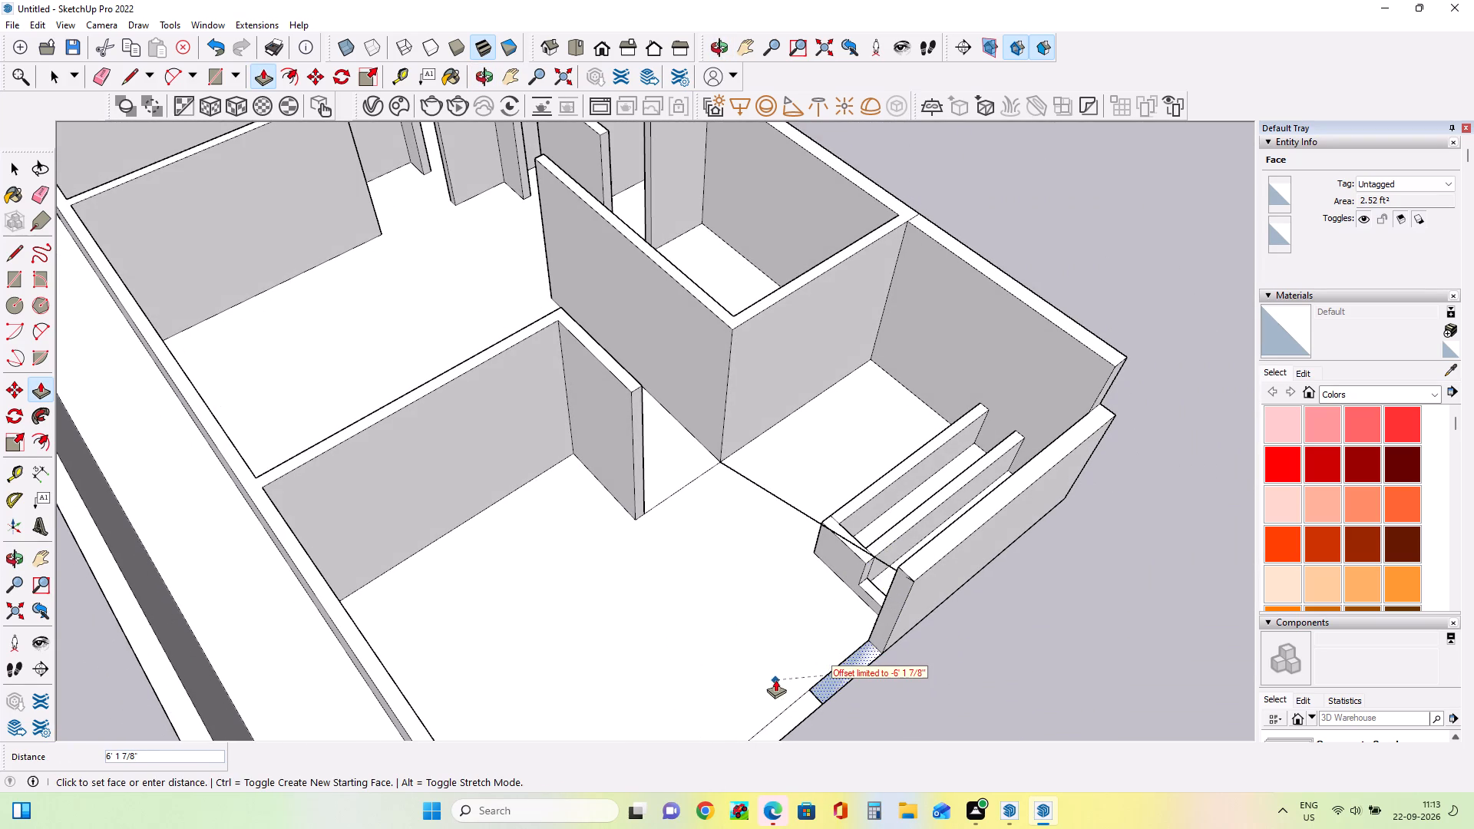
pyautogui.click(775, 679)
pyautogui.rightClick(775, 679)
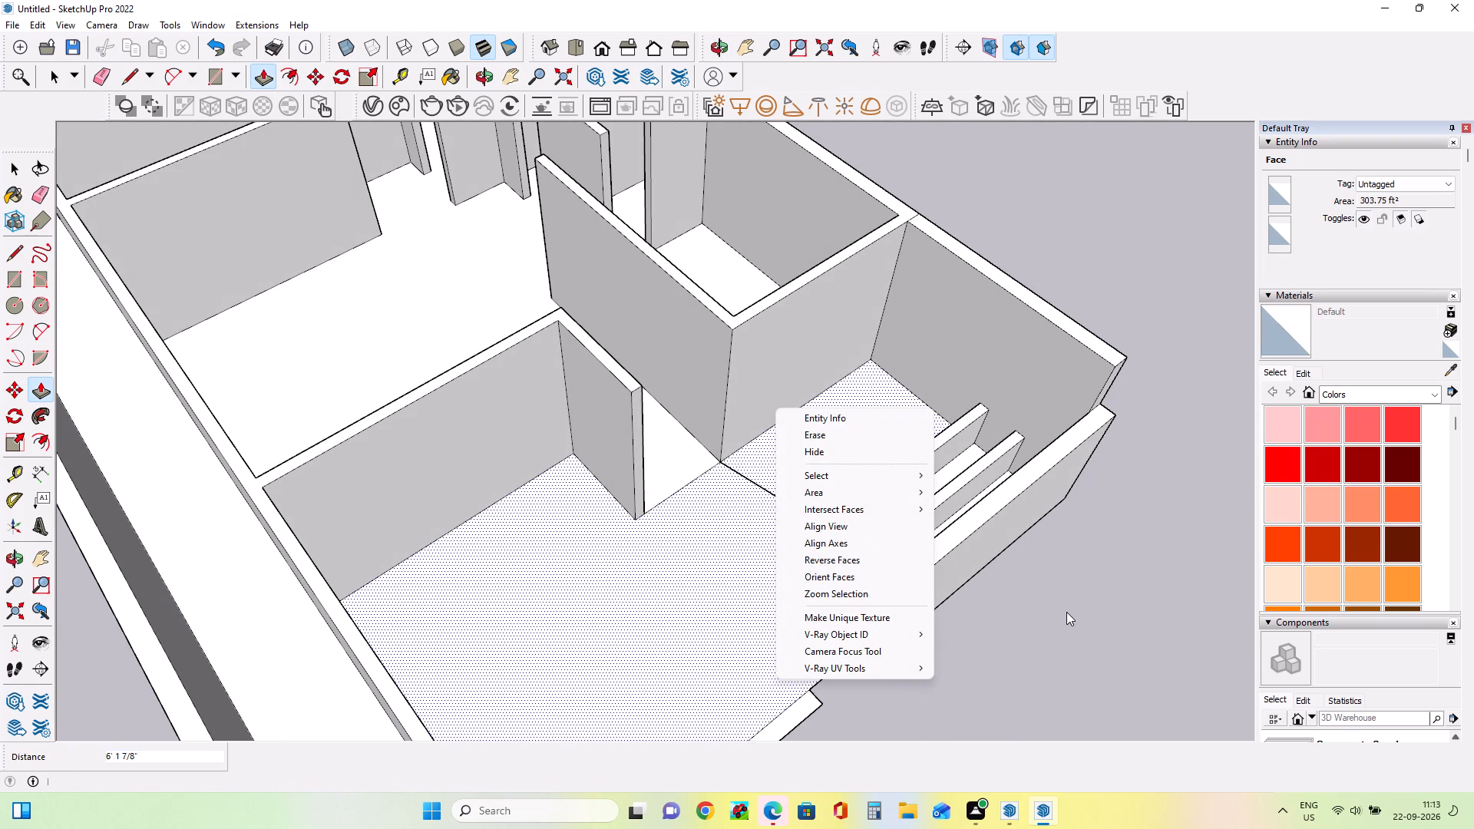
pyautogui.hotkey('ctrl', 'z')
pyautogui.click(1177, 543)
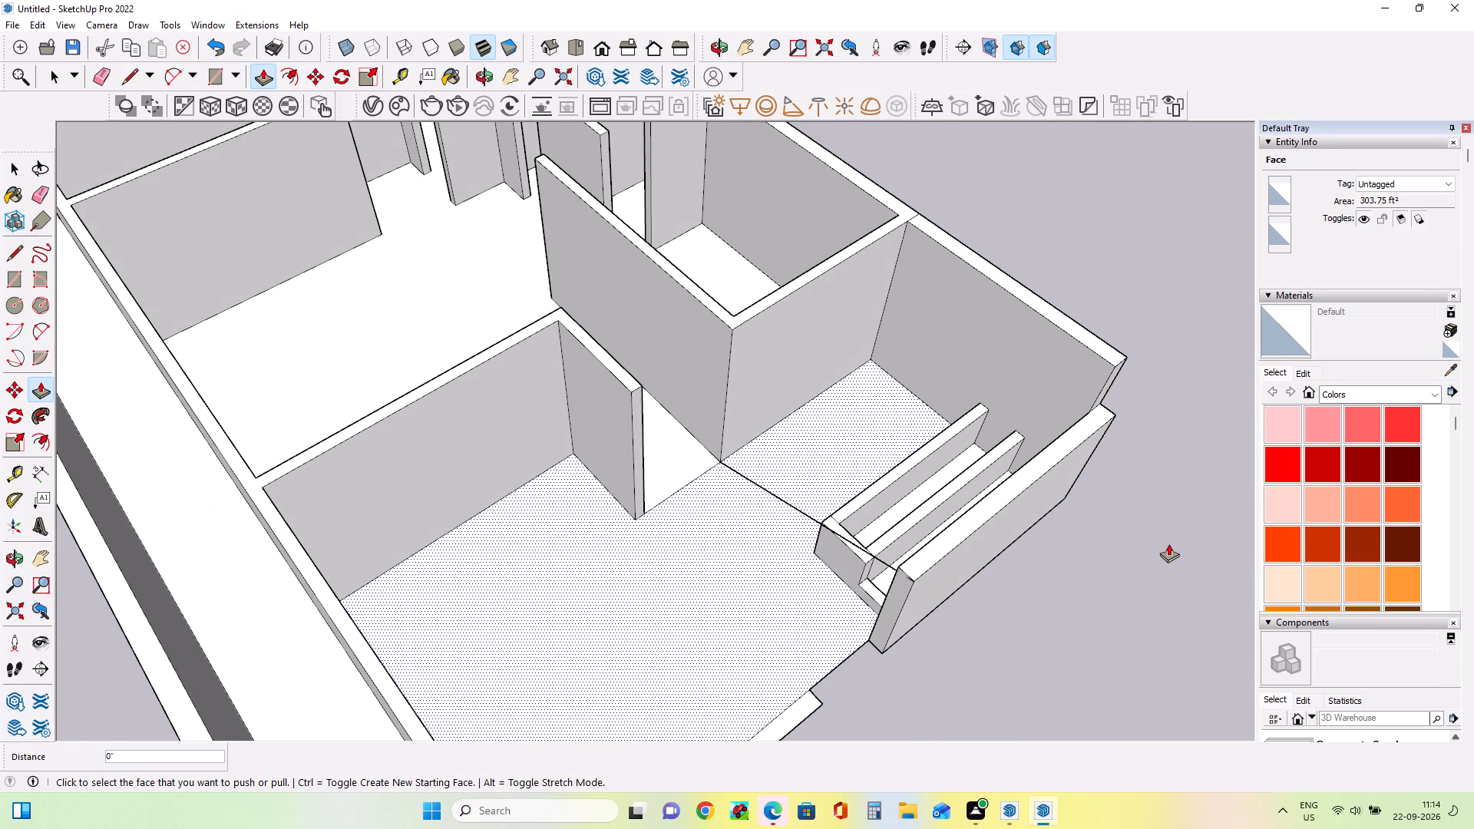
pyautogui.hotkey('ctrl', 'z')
# Push the outer wall's short top segment beyond the slot's end wall down 6' 1 7/8".
pyautogui.click(868, 591)
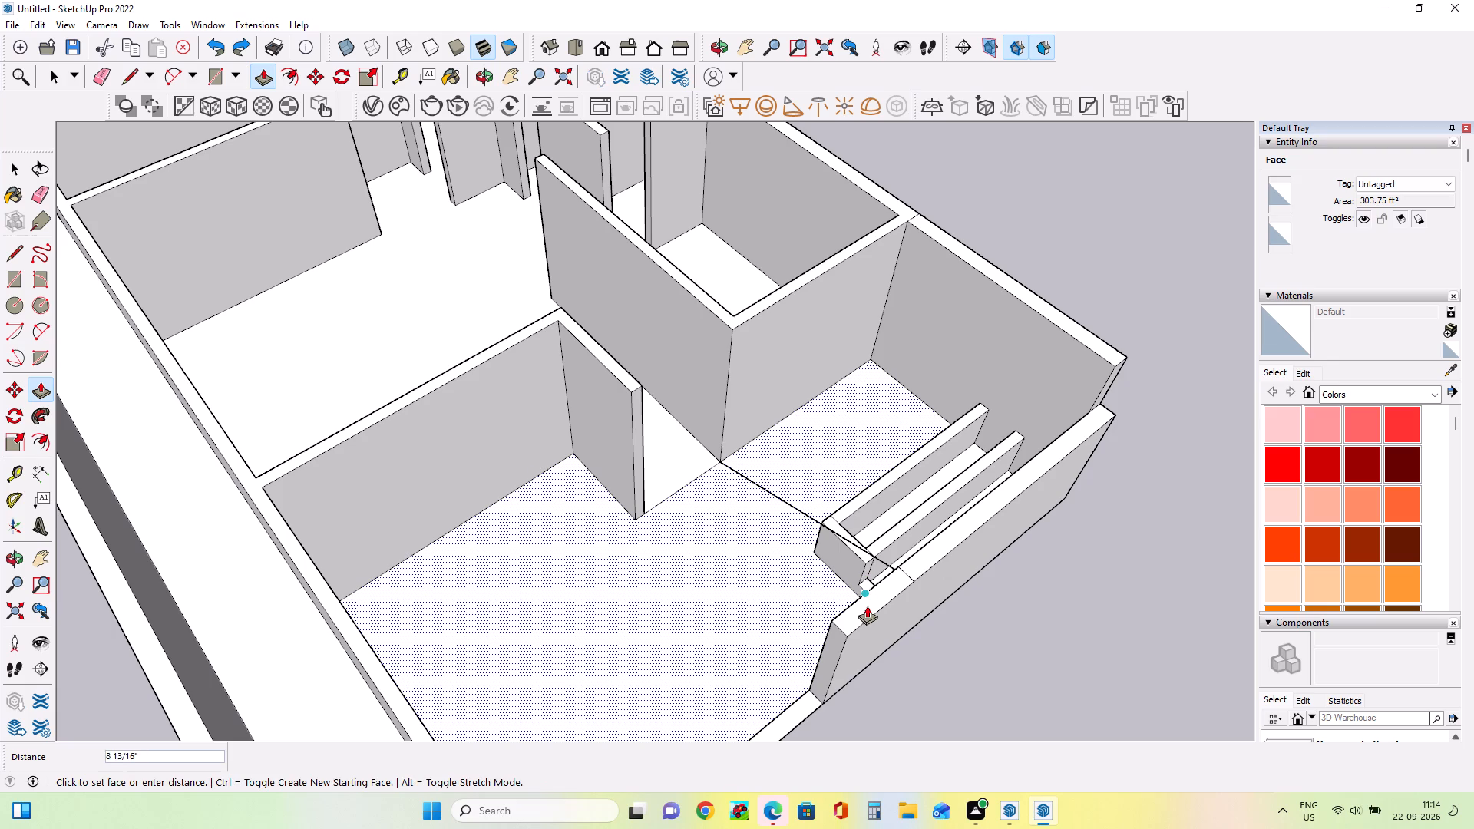
pyautogui.press('Escape')
pyautogui.click(865, 607)
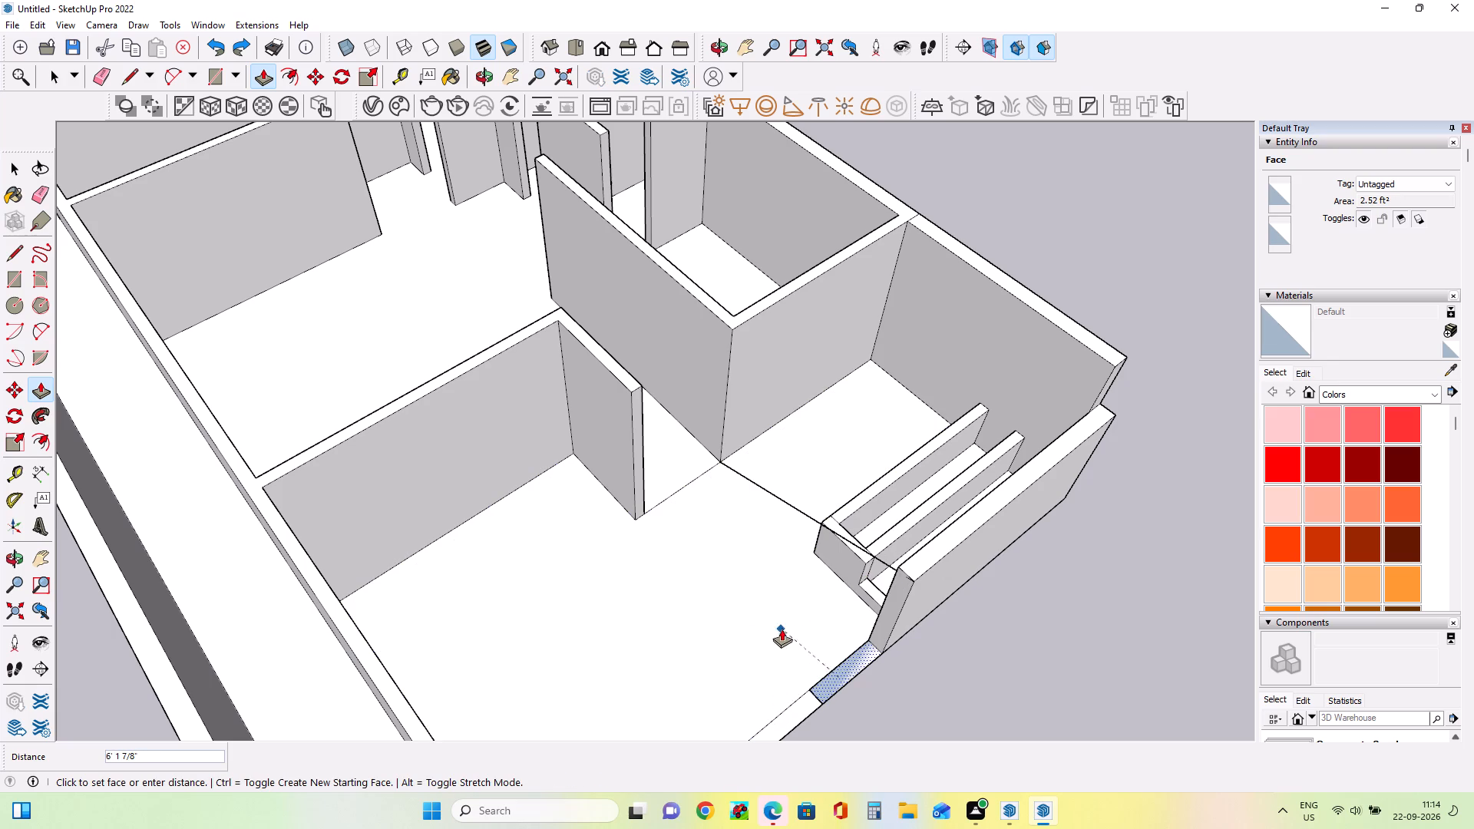
pyautogui.click(796, 593)
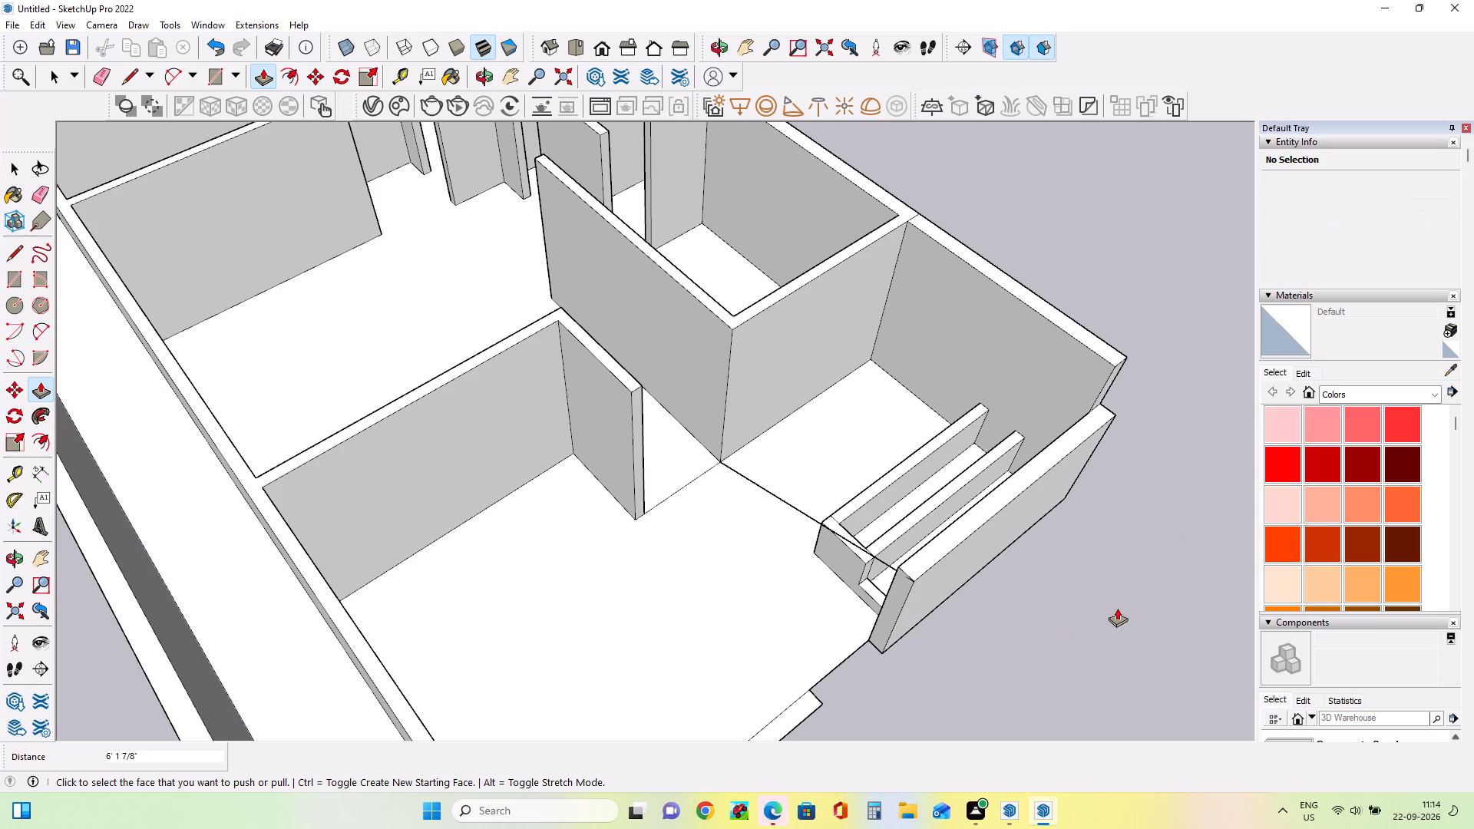
# Draw a rectangle about 3' 4 3/8" by 9" filling the floor gap between the slot's outer wall and the low outer strip.
pyautogui.moveTo(1117, 603); pyautogui.dragTo(1039, 491, button='middle')
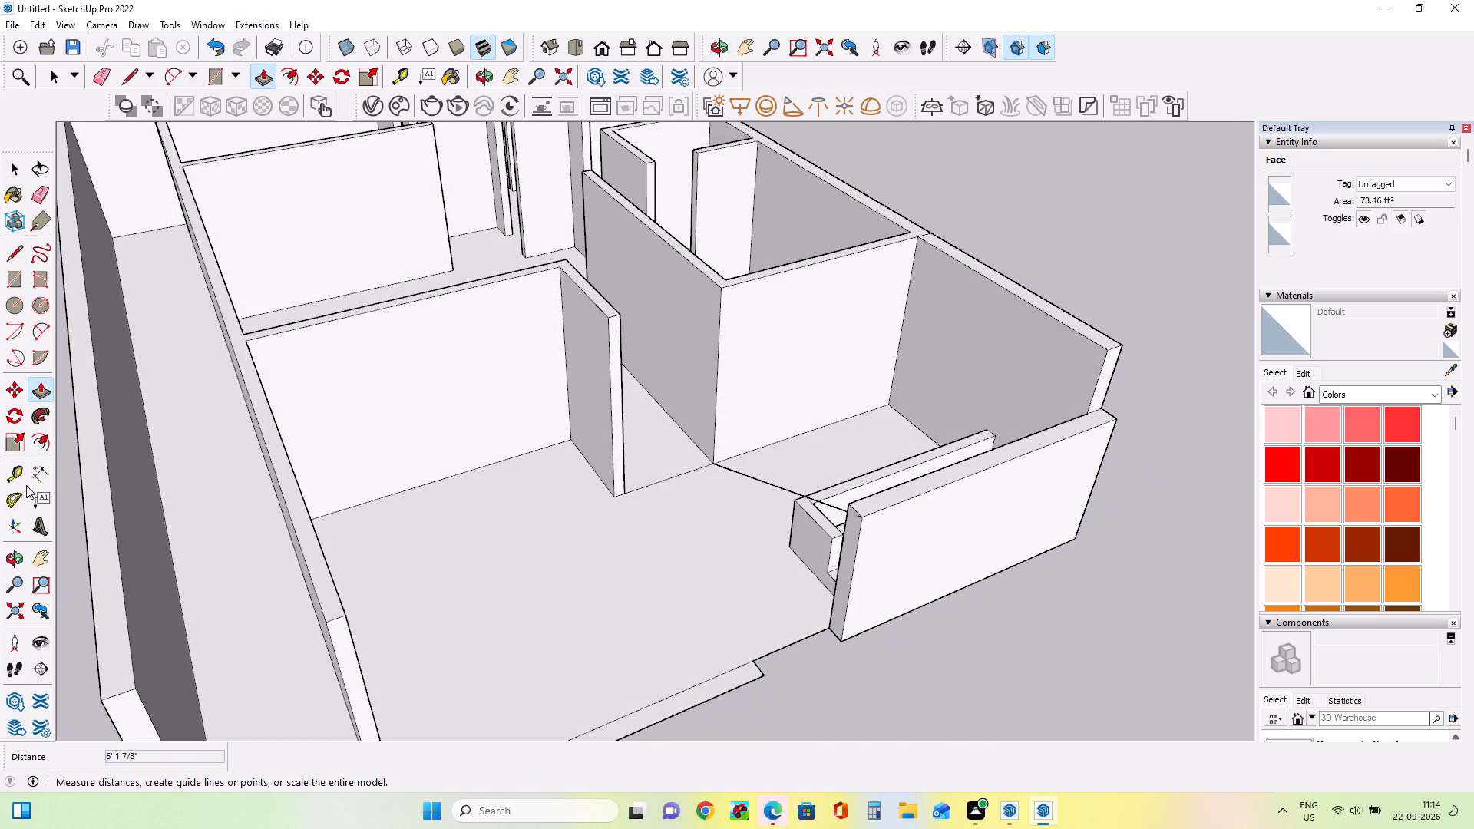
pyautogui.click(13, 279)
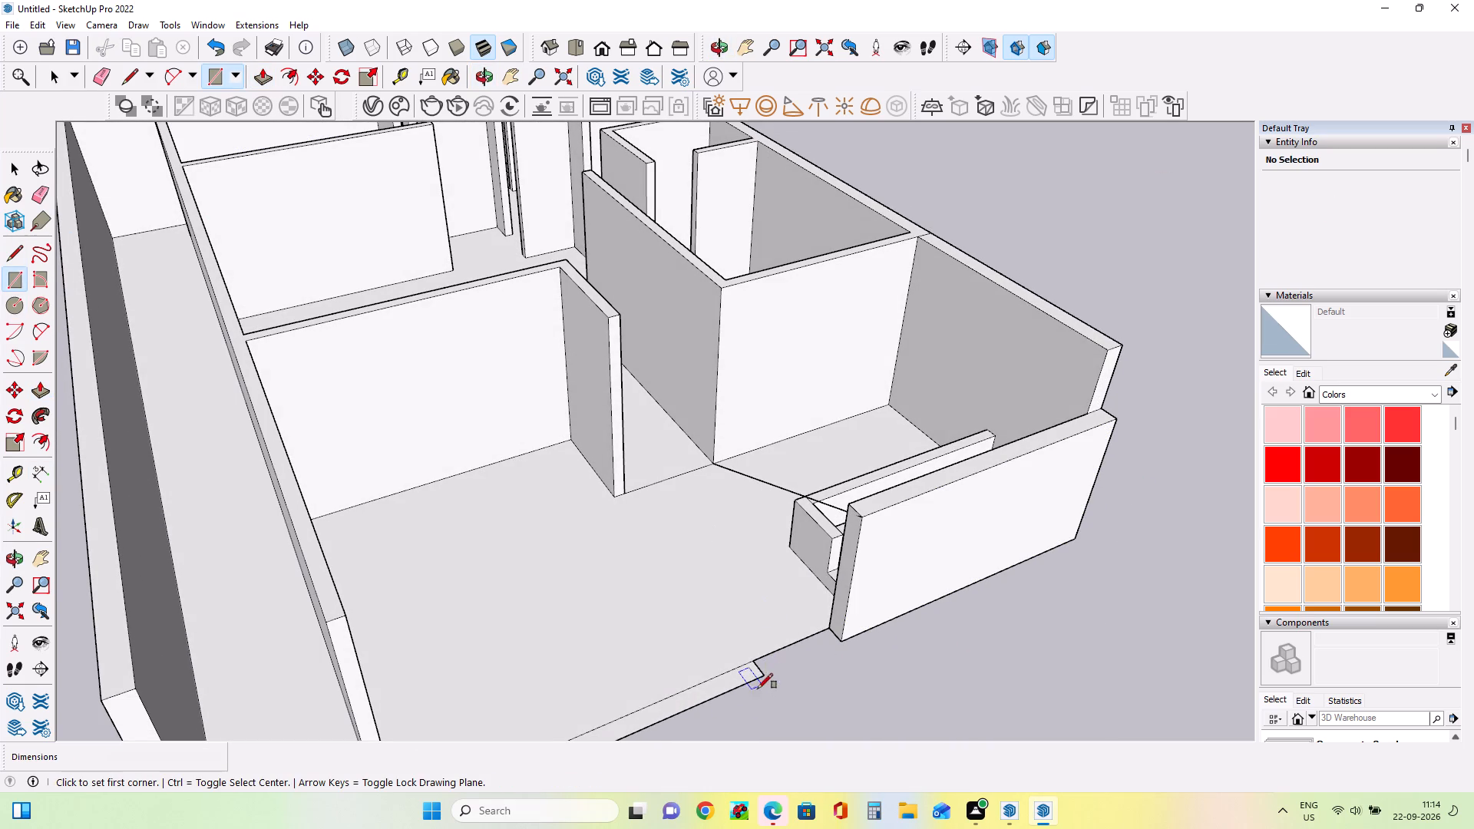
pyautogui.click(762, 678)
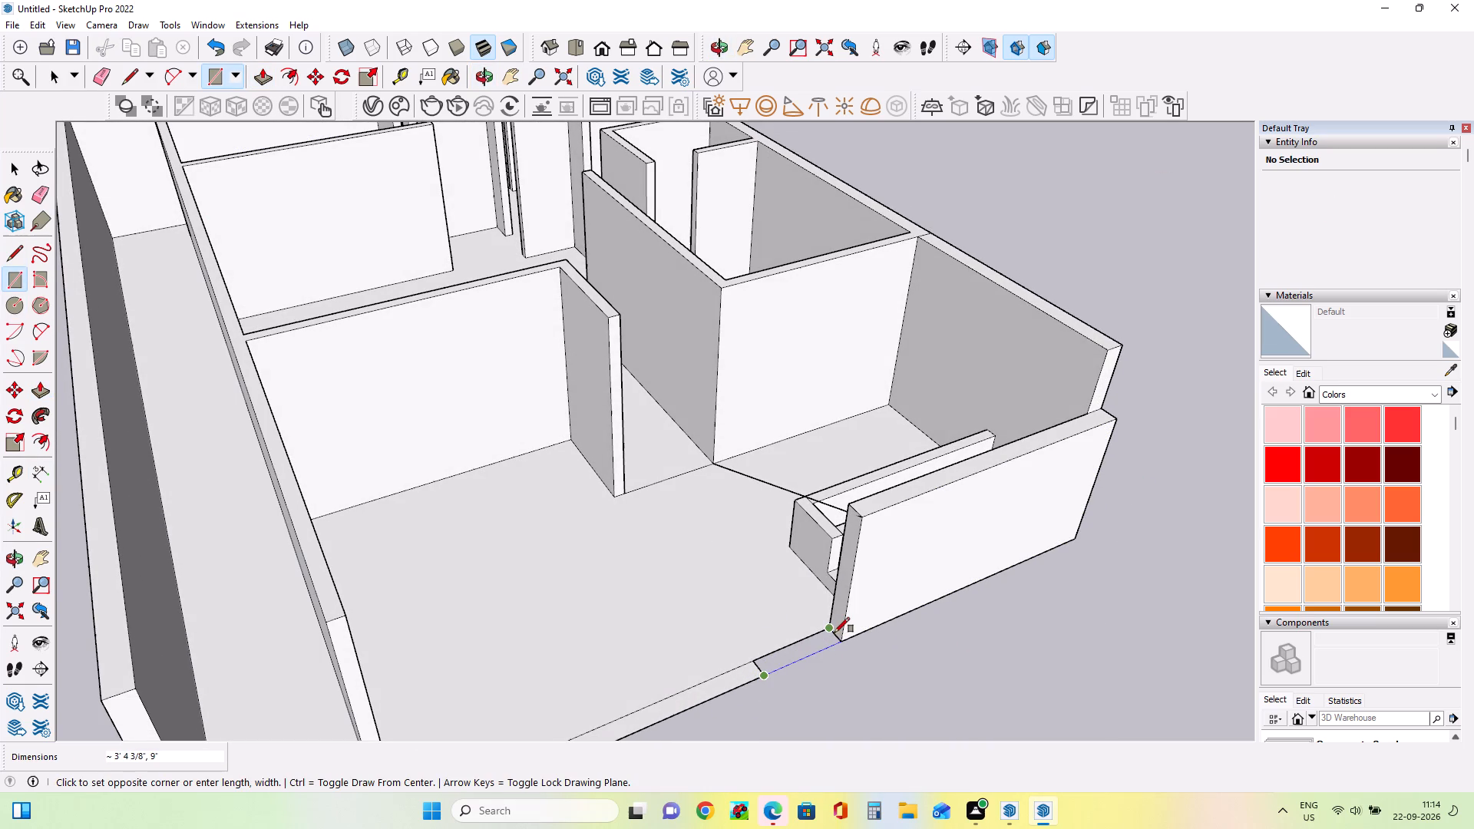
pyautogui.click(834, 632)
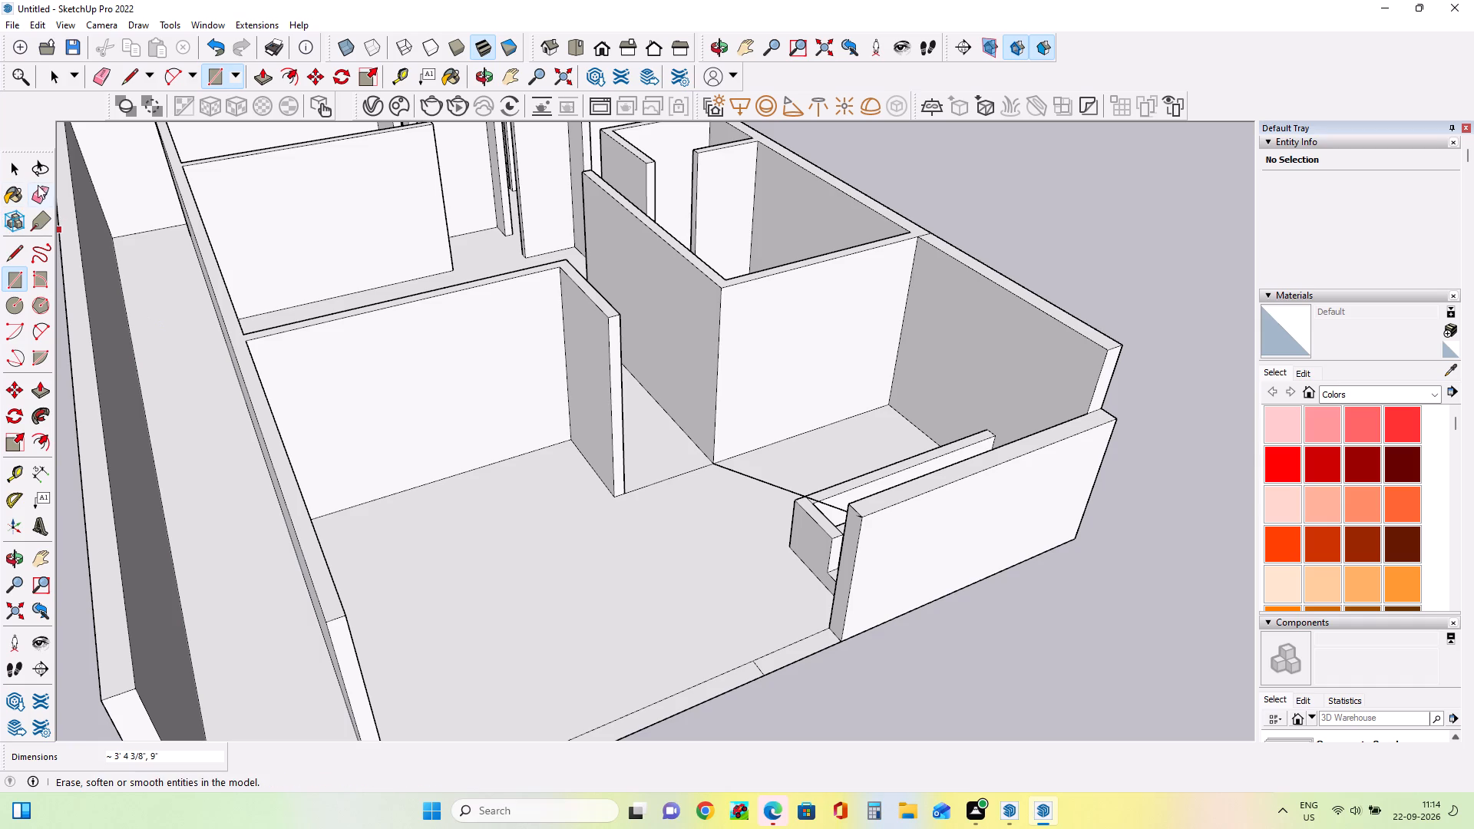
# Erase the stray diagonal line across the floor and the short seam between the new rectangle and the outer strip.
pyautogui.click(41, 190)
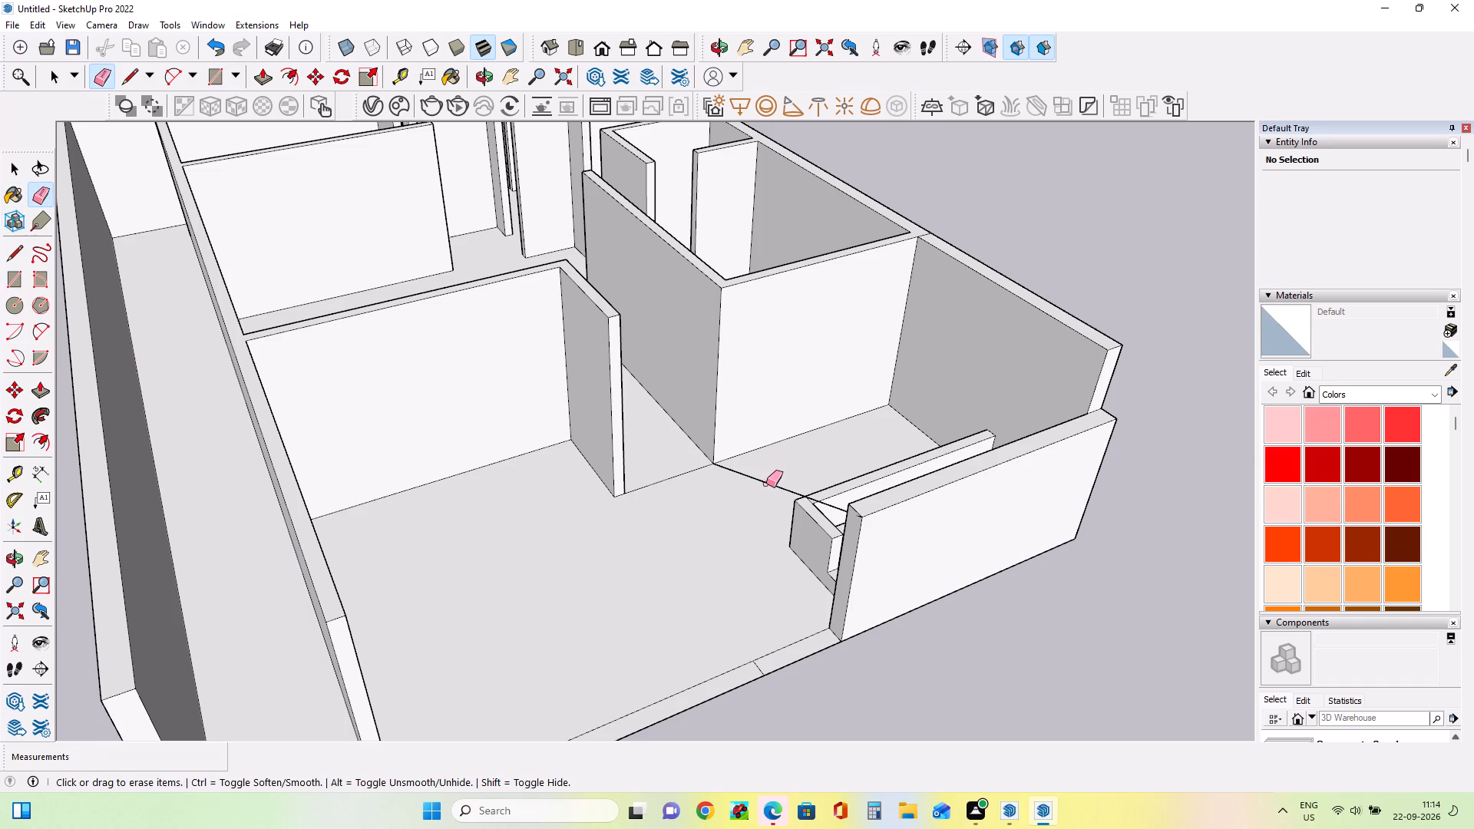
pyautogui.click(766, 484)
pyautogui.rightClick(766, 484)
pyautogui.click(1019, 632)
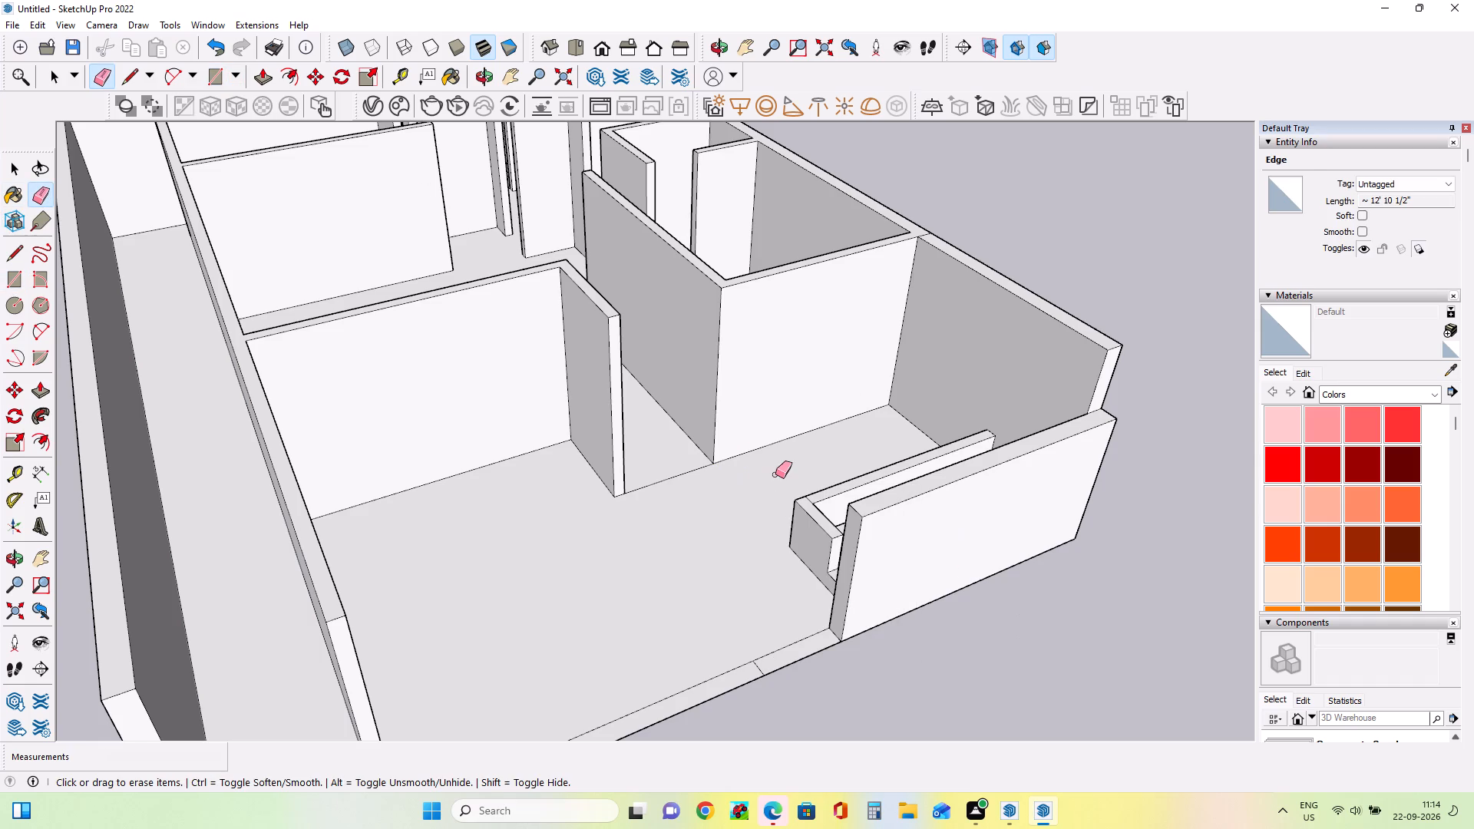
pyautogui.scroll(4, 831, 620)
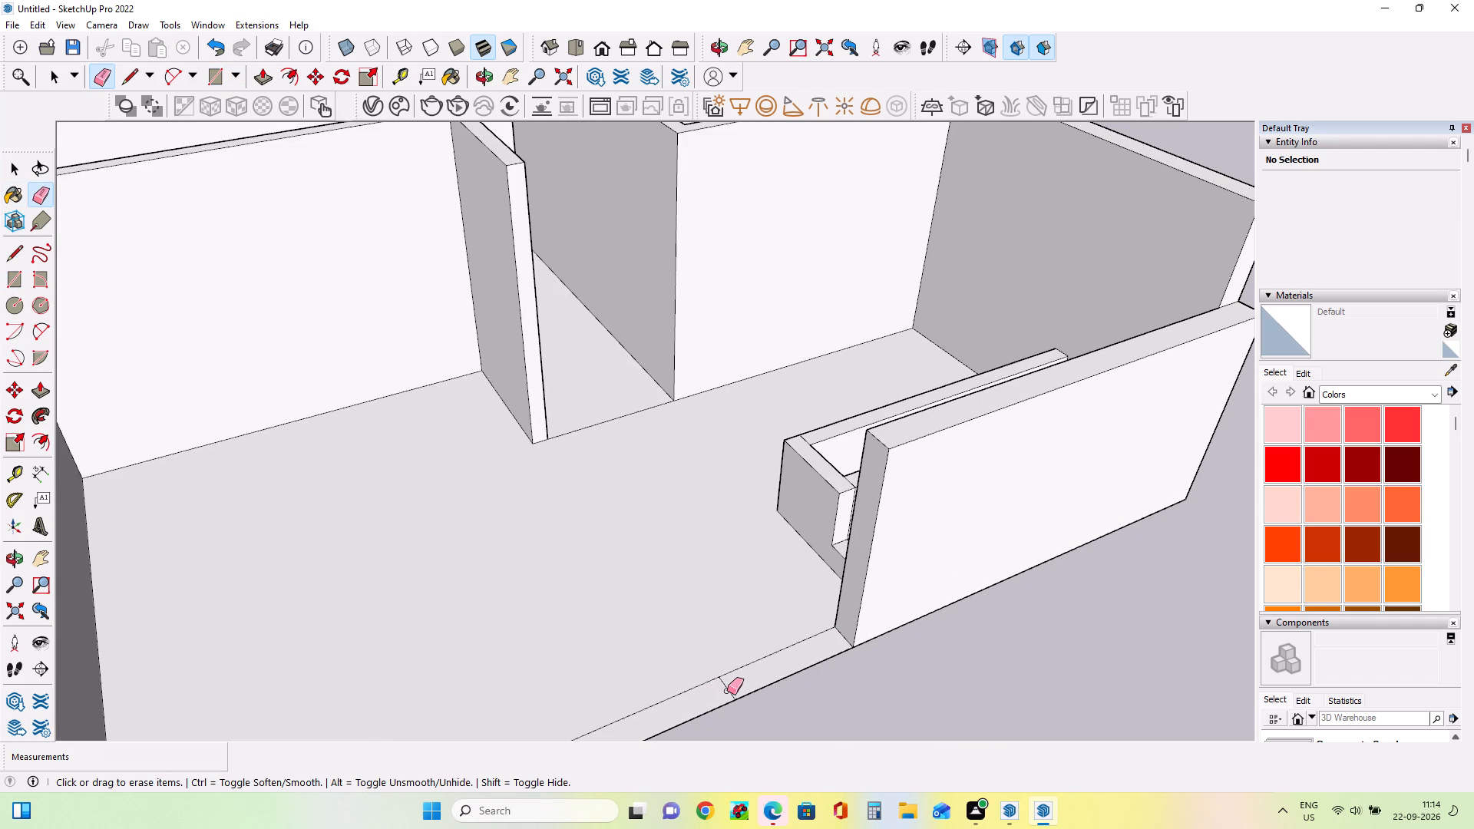
pyautogui.click(730, 689)
# Examine the whole house model from above and from the front, checking the opened outer wall against the rooms.
pyautogui.scroll(-12, 968, 646)
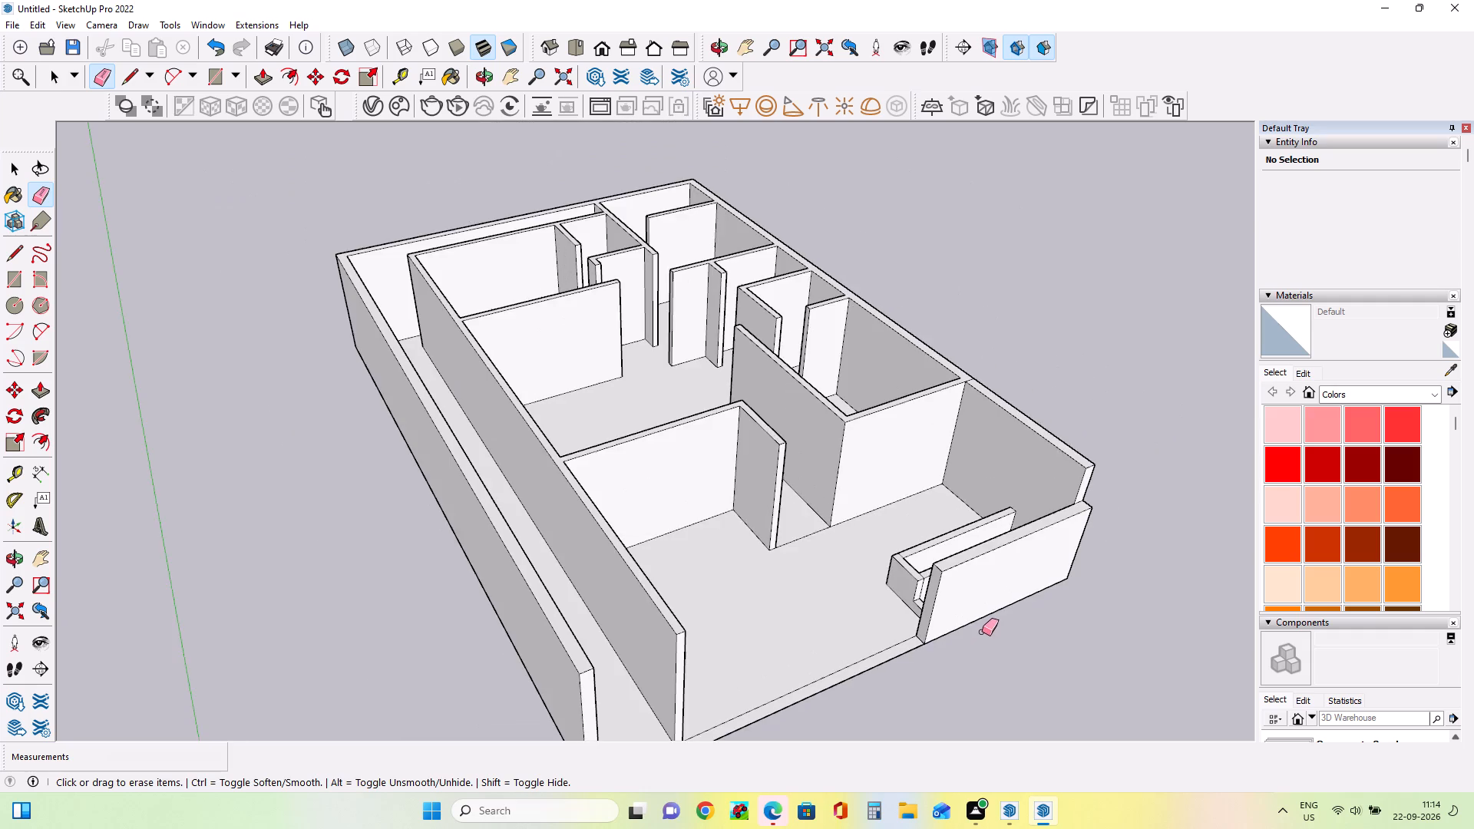
pyautogui.moveTo(983, 629); pyautogui.dragTo(774, 662, button='middle')
pyautogui.moveTo(696, 584); pyautogui.dragTo(771, 598, button='middle')
pyautogui.scroll(-1, 772, 598)
pyautogui.scroll(-4, 603, 539)
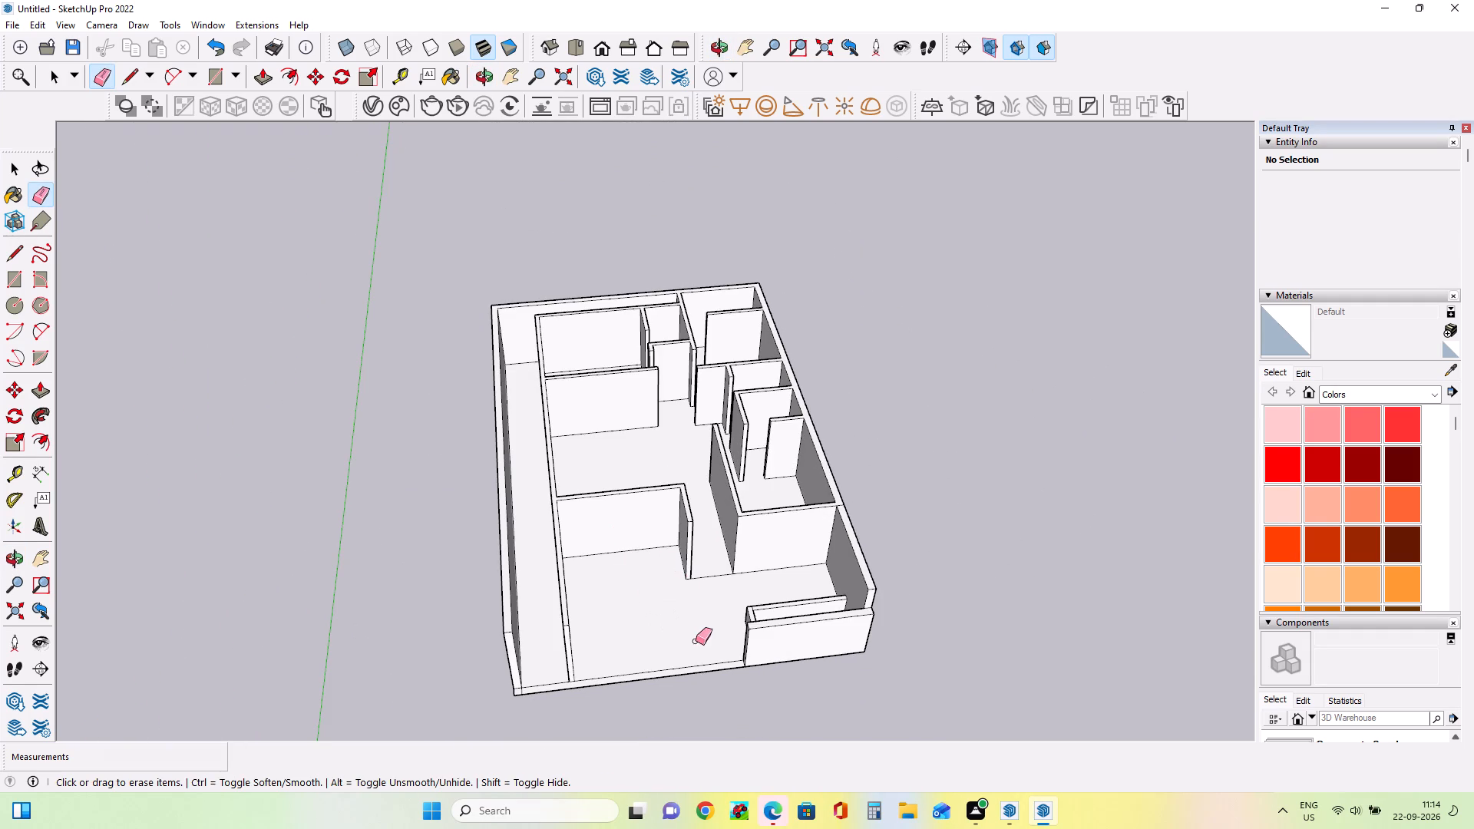
pyautogui.scroll(6, 755, 648)
pyautogui.moveTo(757, 645); pyautogui.dragTo(752, 671, button='middle')
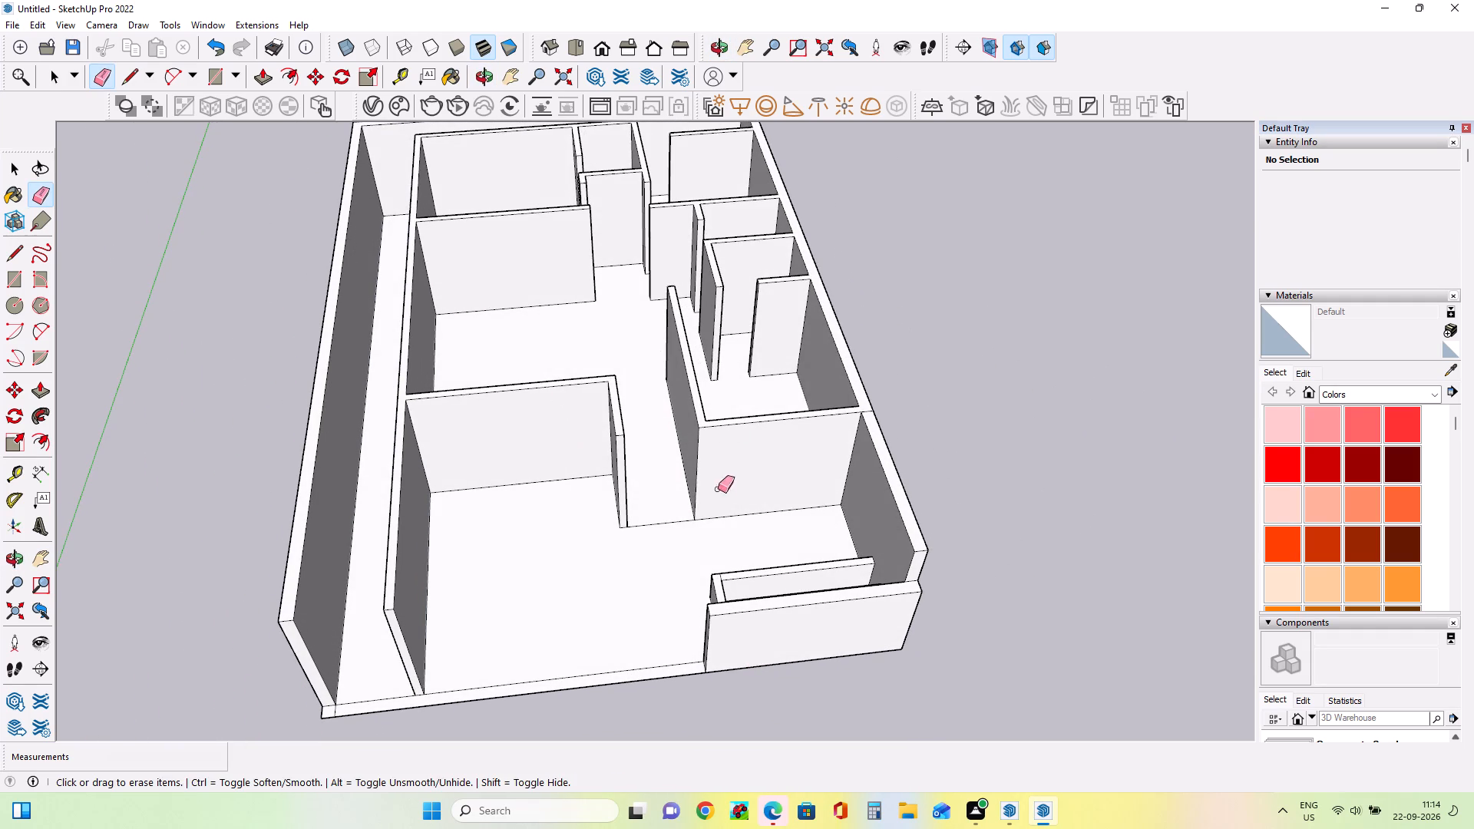
# Draw a floor line about 10' 6" long from the outer strip's inner edge to the near base corner of the hall's short wall.
pyautogui.click(15, 239)
pyautogui.click(13, 256)
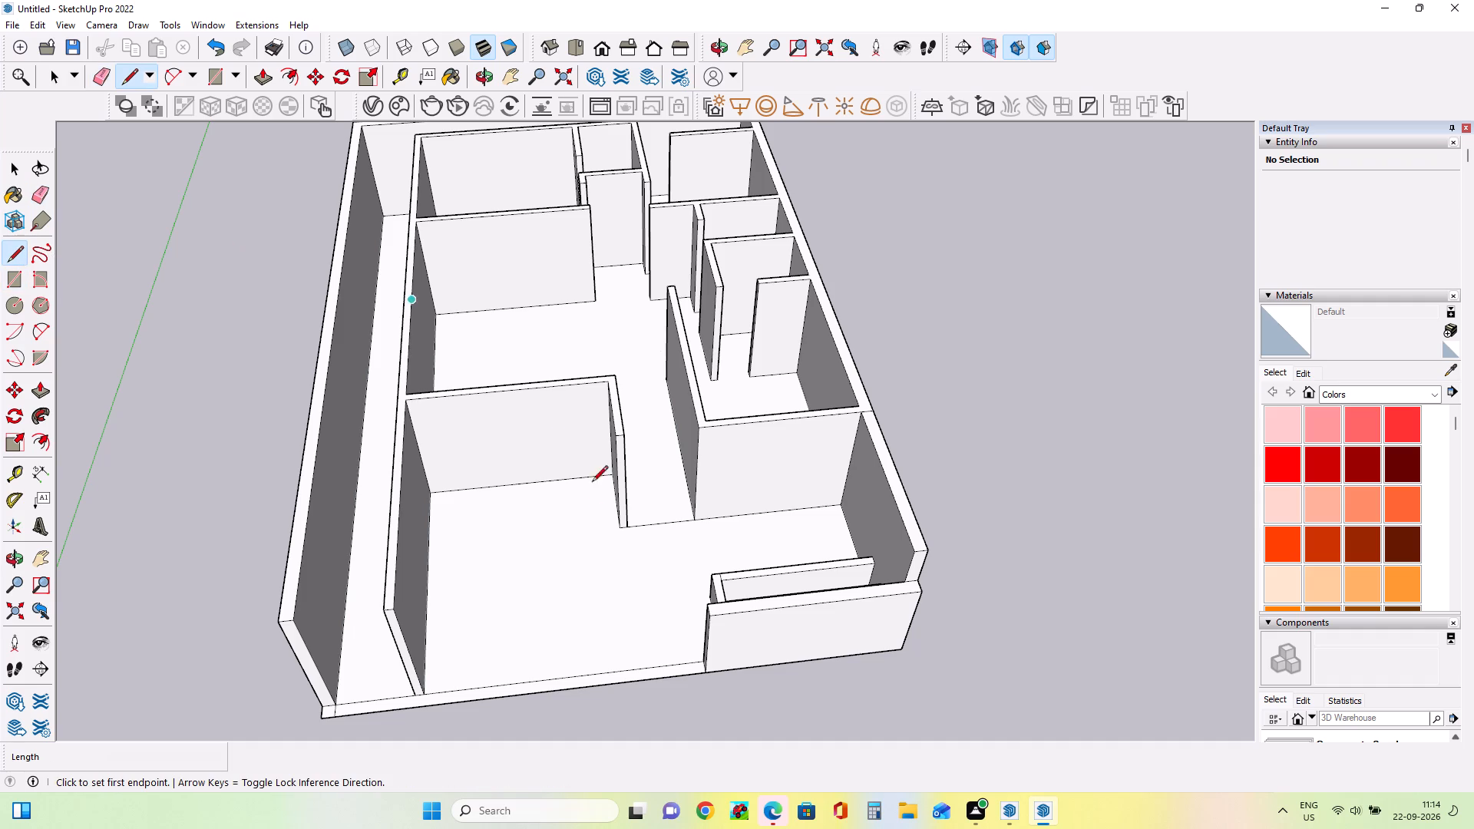
pyautogui.click(627, 530)
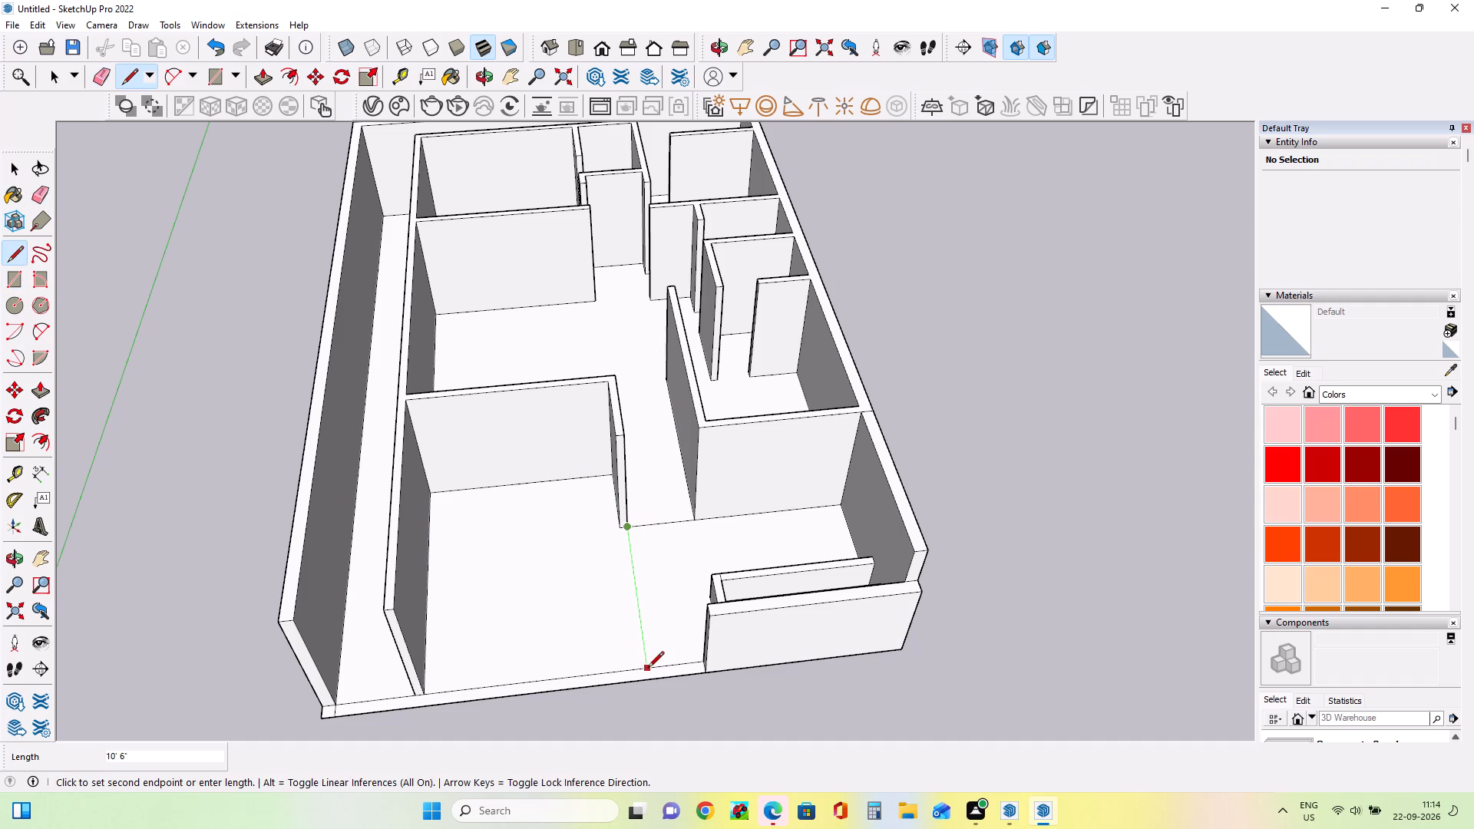
pyautogui.press('Escape')
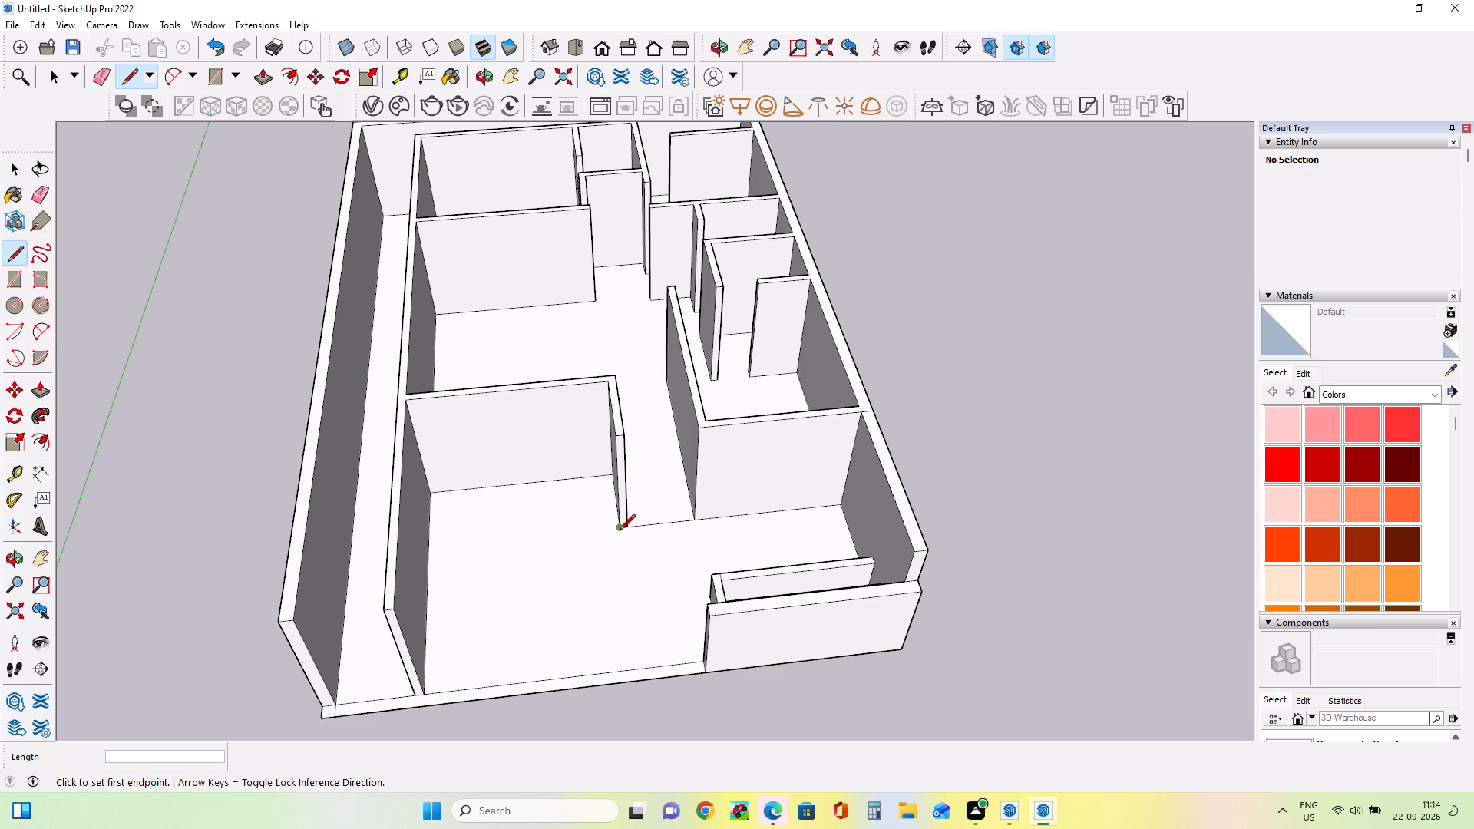
pyautogui.click(643, 669)
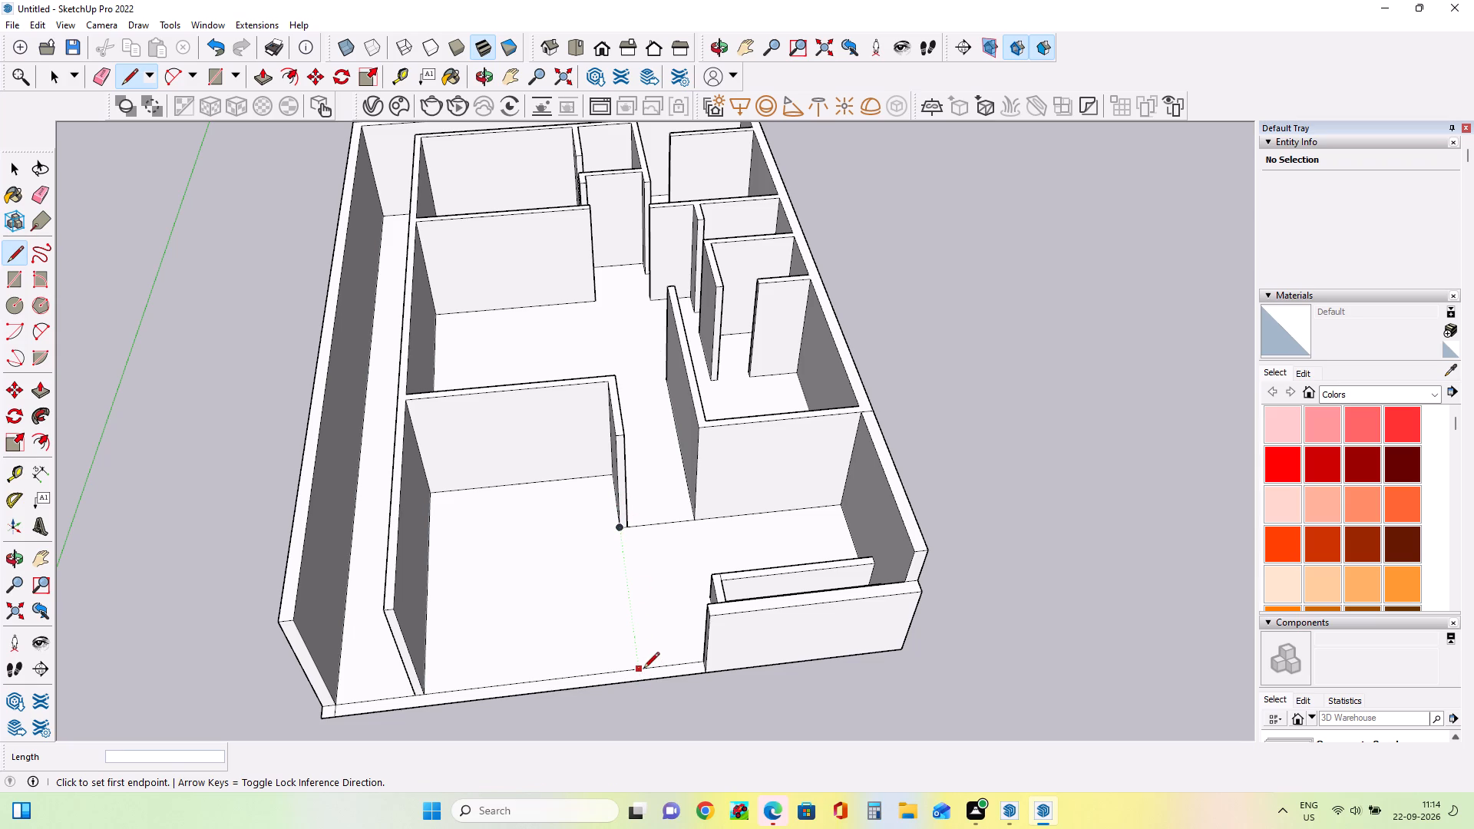
pyautogui.click(636, 669)
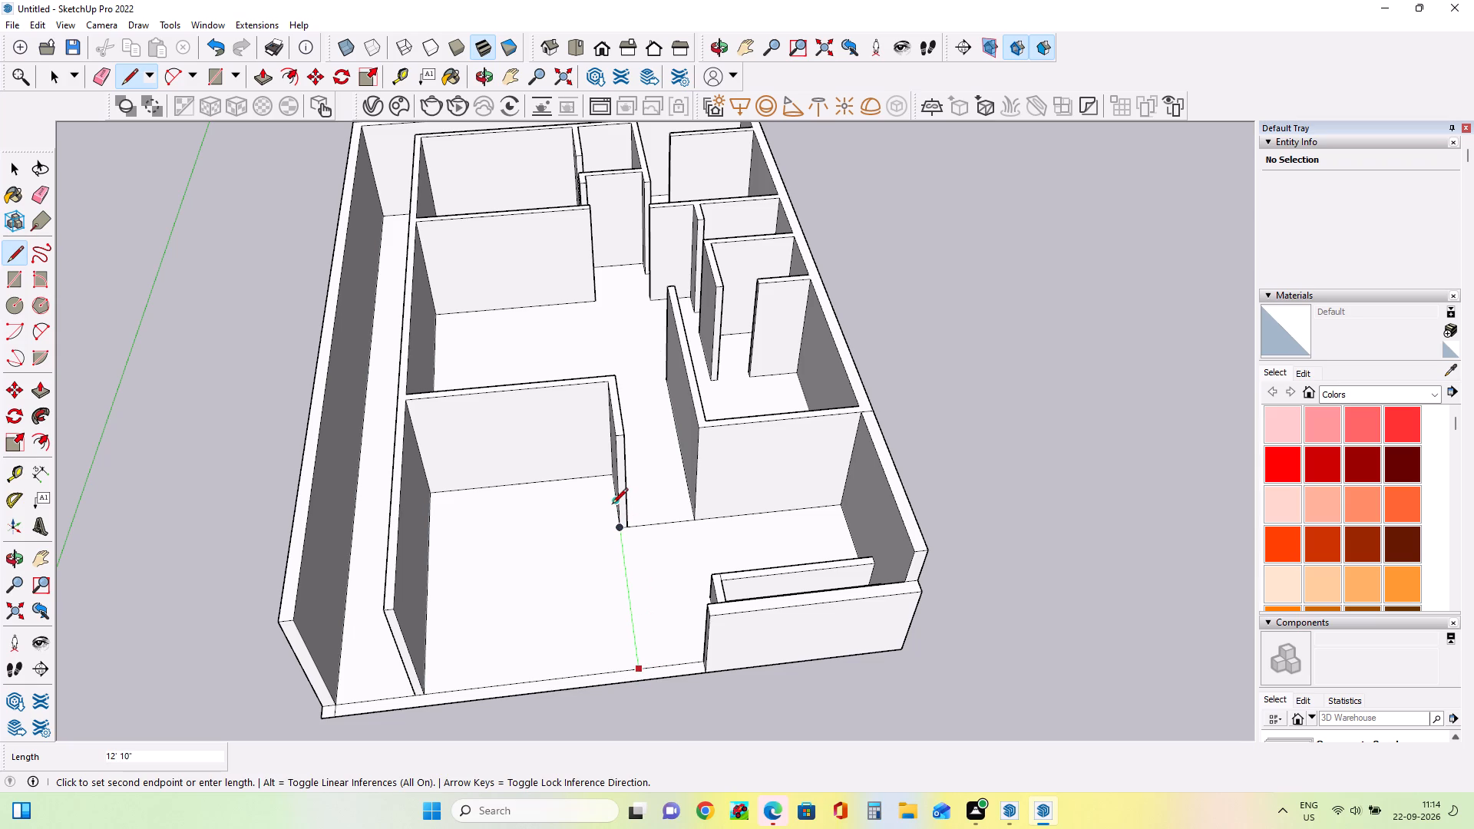
pyautogui.click(613, 514)
pyautogui.rightClick(613, 514)
pyautogui.click(979, 487)
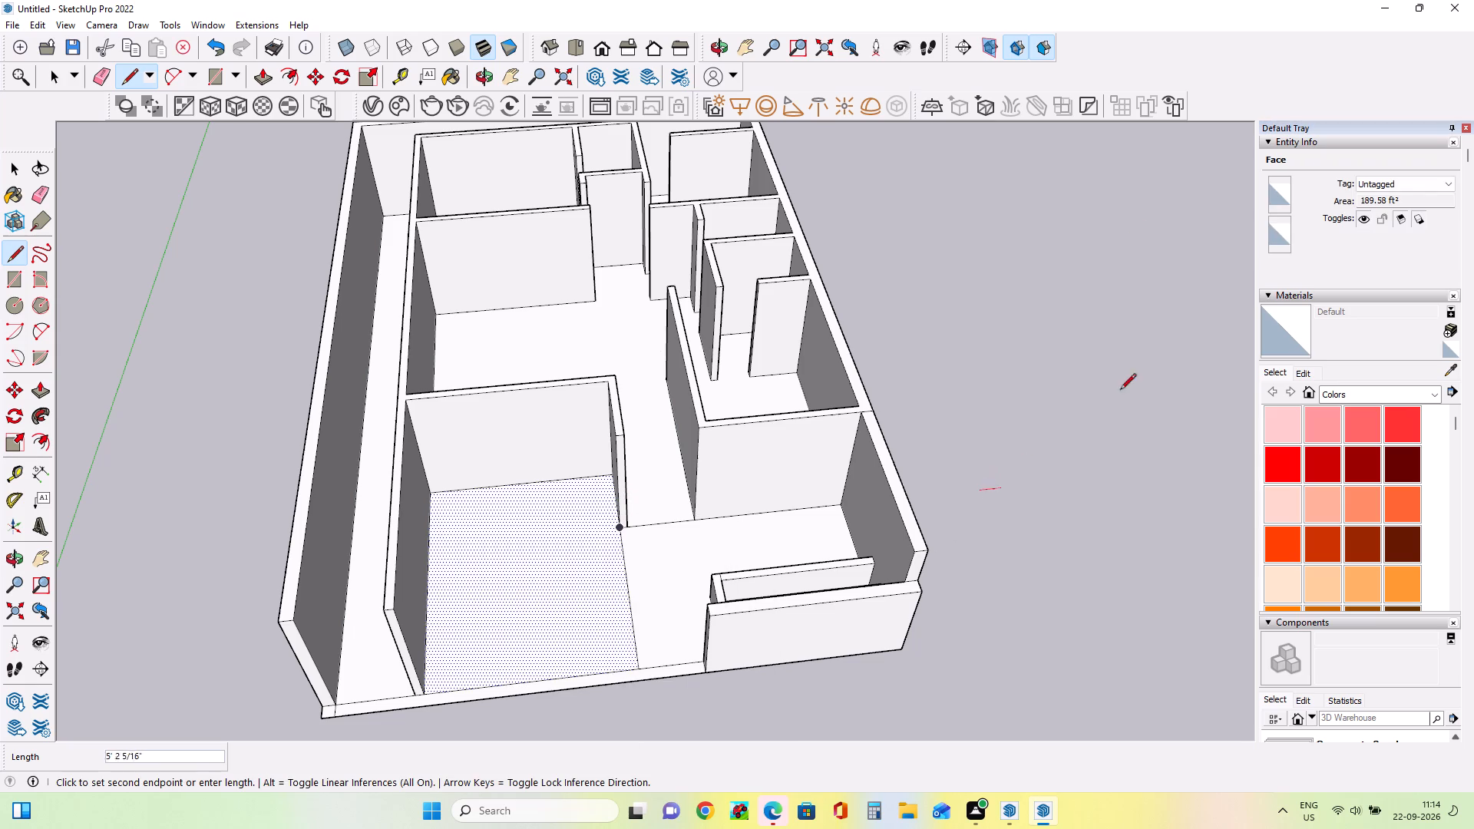
pyautogui.press('Escape')
pyautogui.press('Escape')
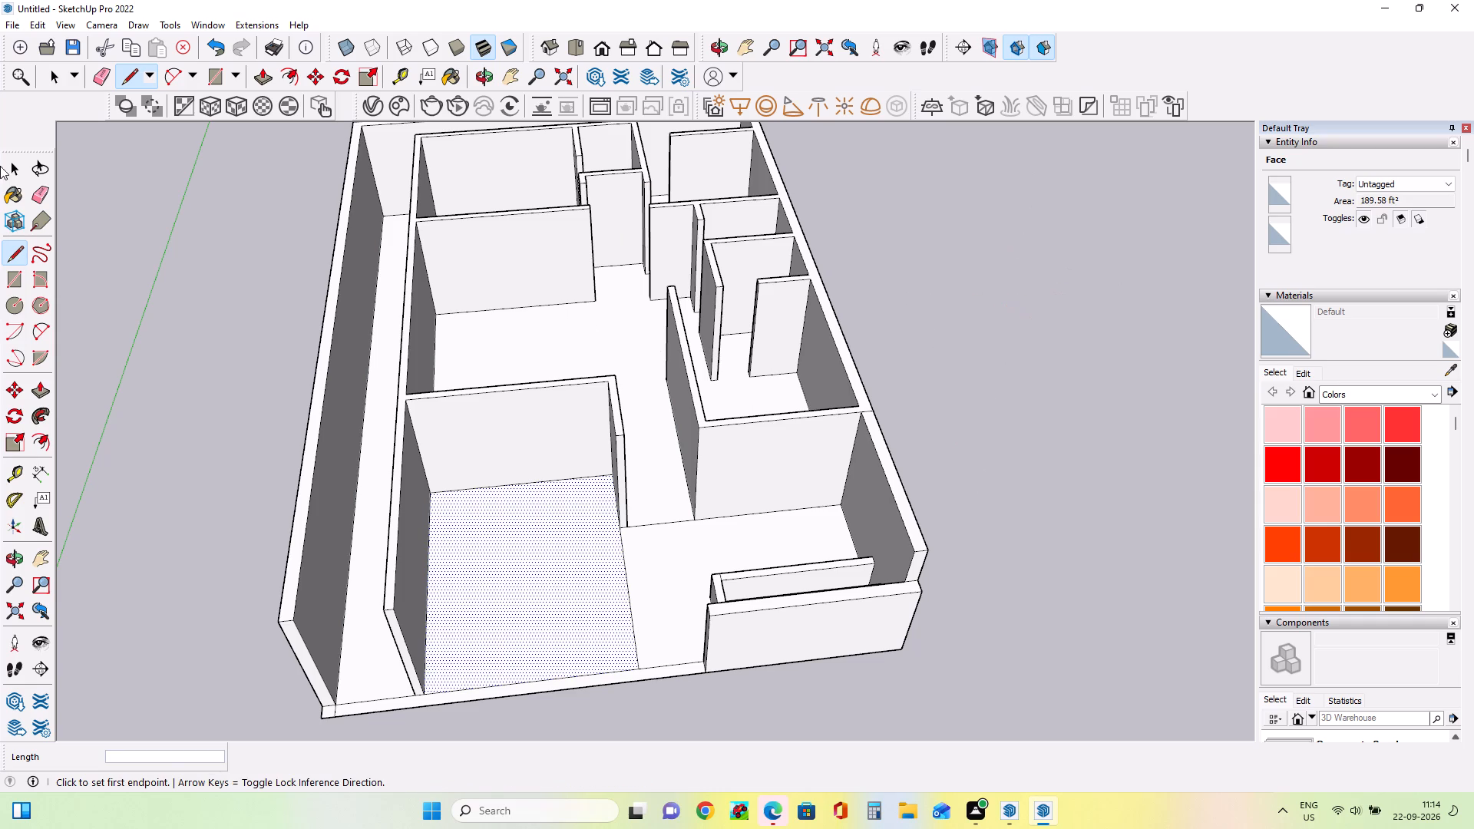
pyautogui.click(16, 168)
pyautogui.click(232, 213)
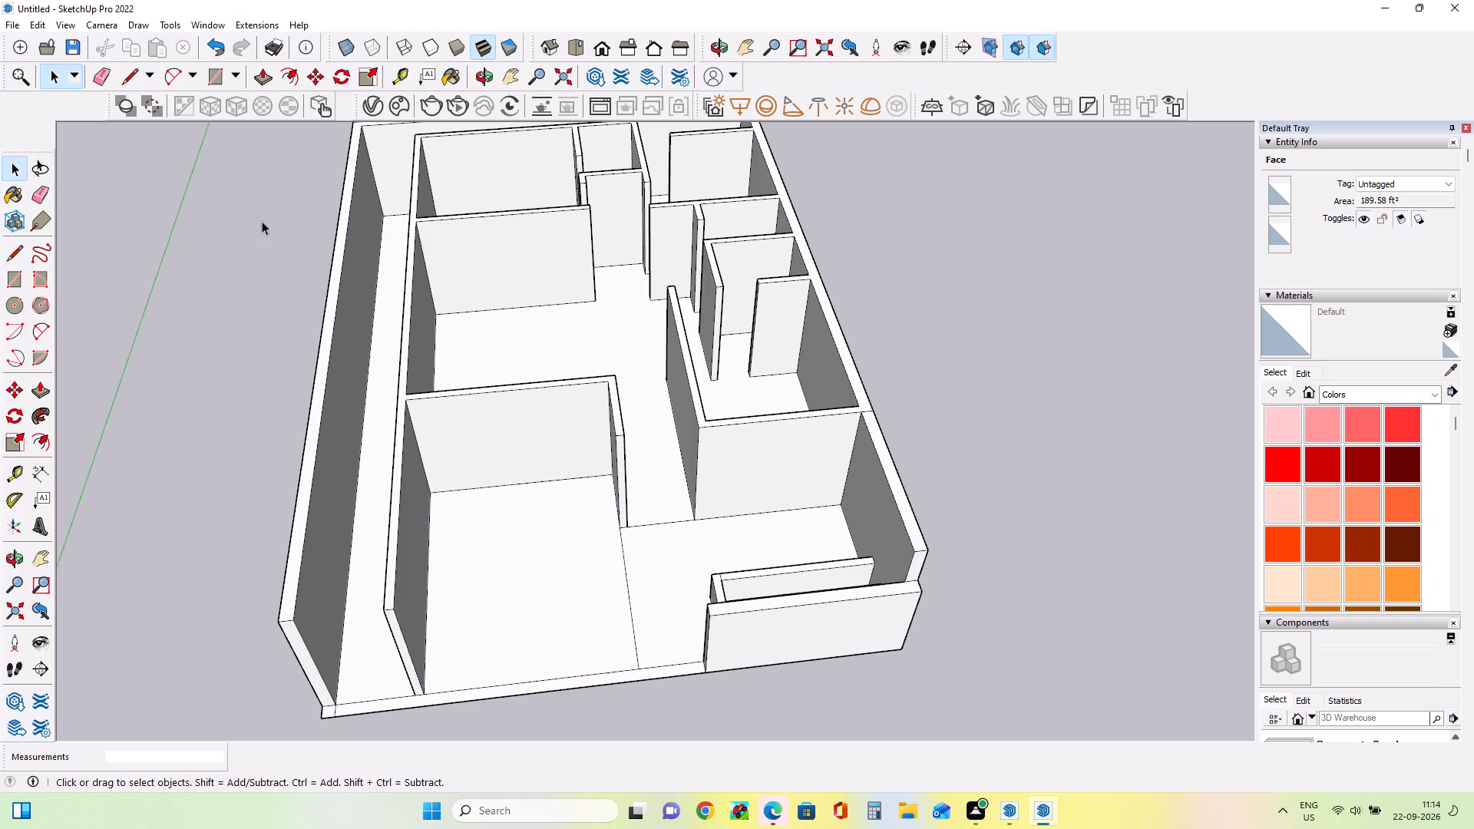
# Draw a 4' by 4' rectangle on the front room's rear partition wall, on the face toward the front room.
pyautogui.scroll(-4, 947, 339)
pyautogui.moveTo(765, 321); pyautogui.dragTo(782, 415, button='middle')
pyautogui.scroll(-2, 782, 416)
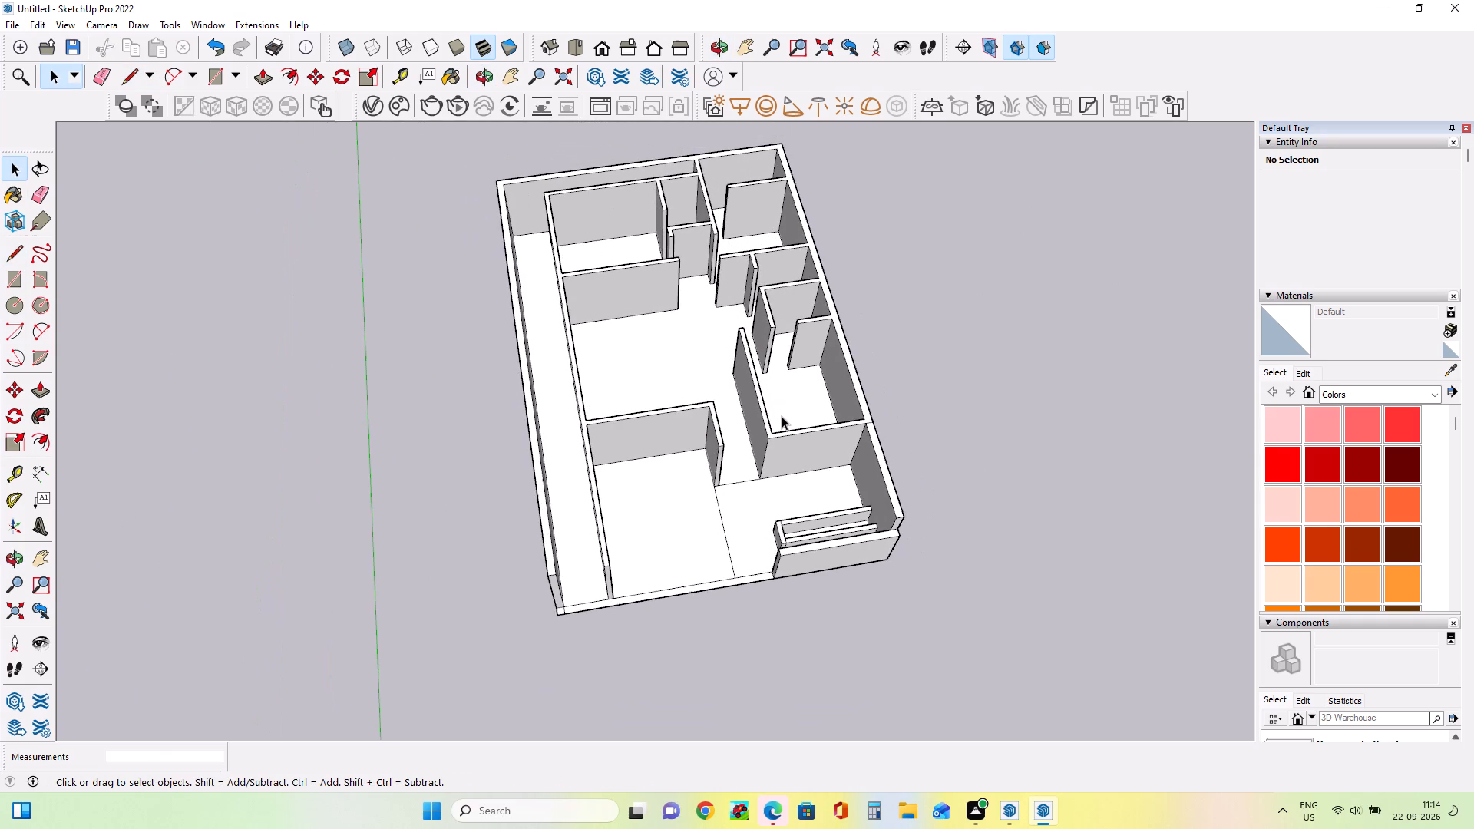
pyautogui.scroll(2, 745, 470)
pyautogui.scroll(-1, 744, 470)
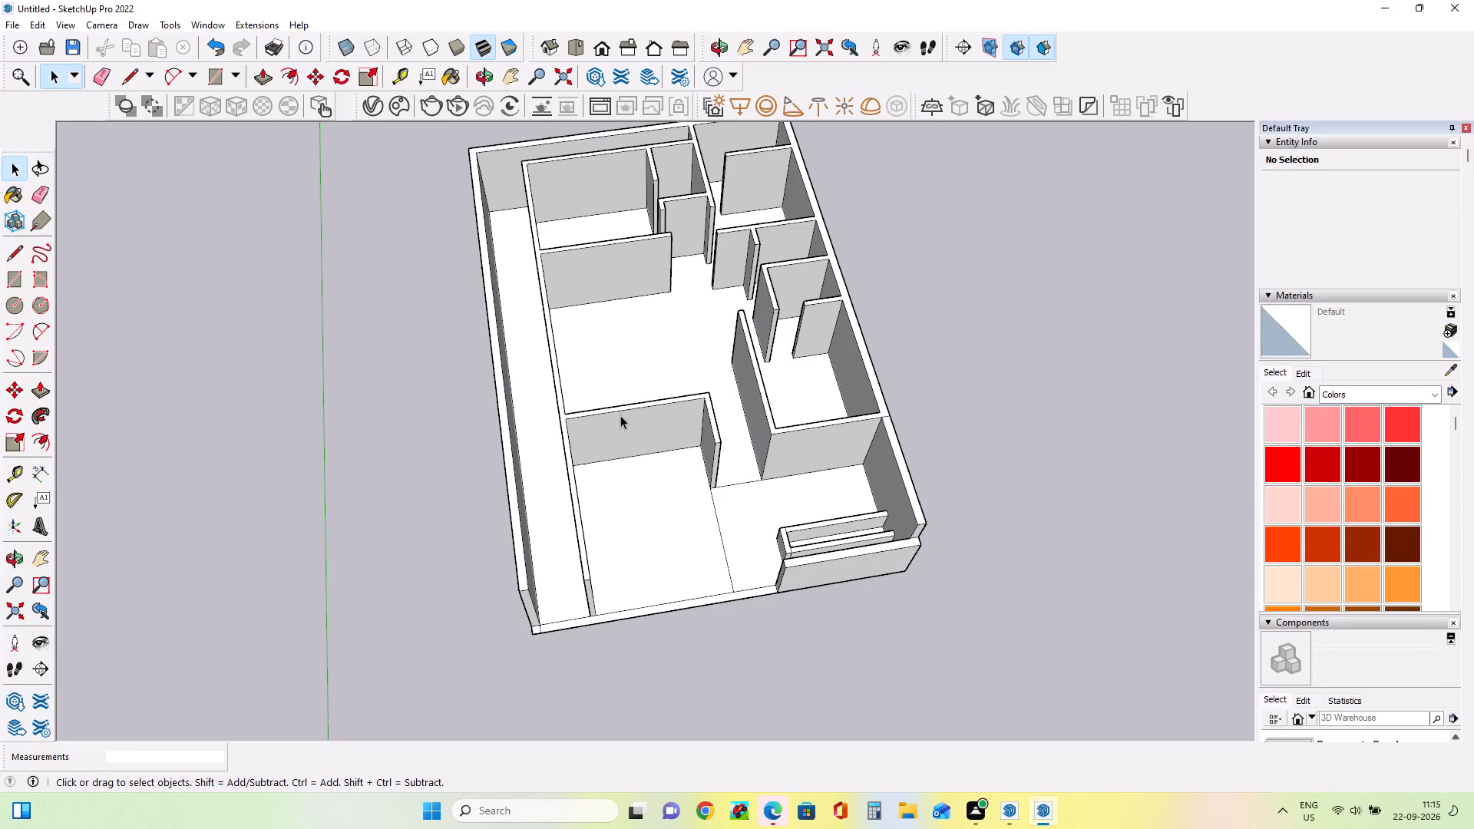
pyautogui.moveTo(664, 420); pyautogui.dragTo(714, 413, button='middle')
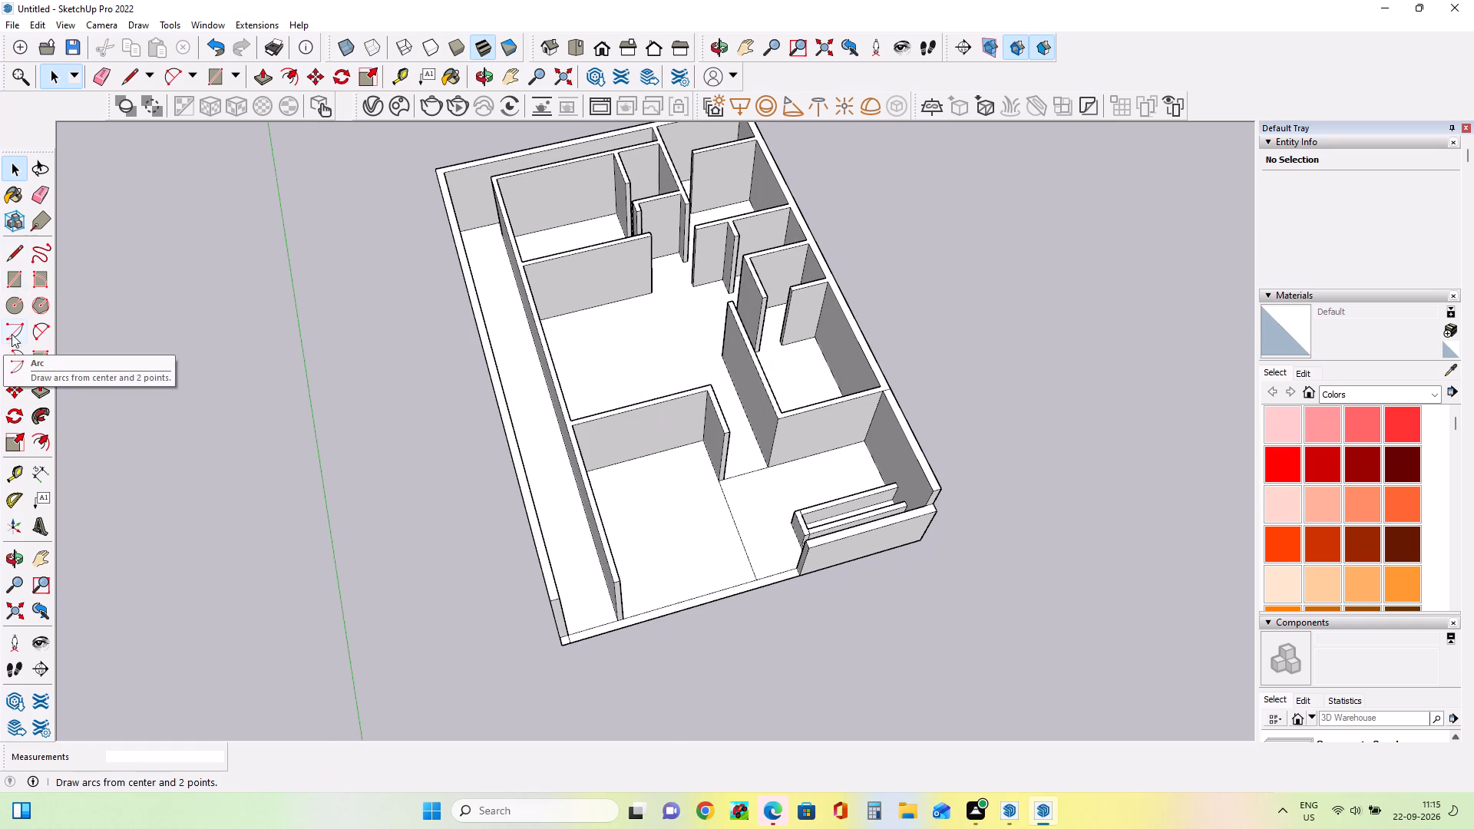
pyautogui.click(11, 284)
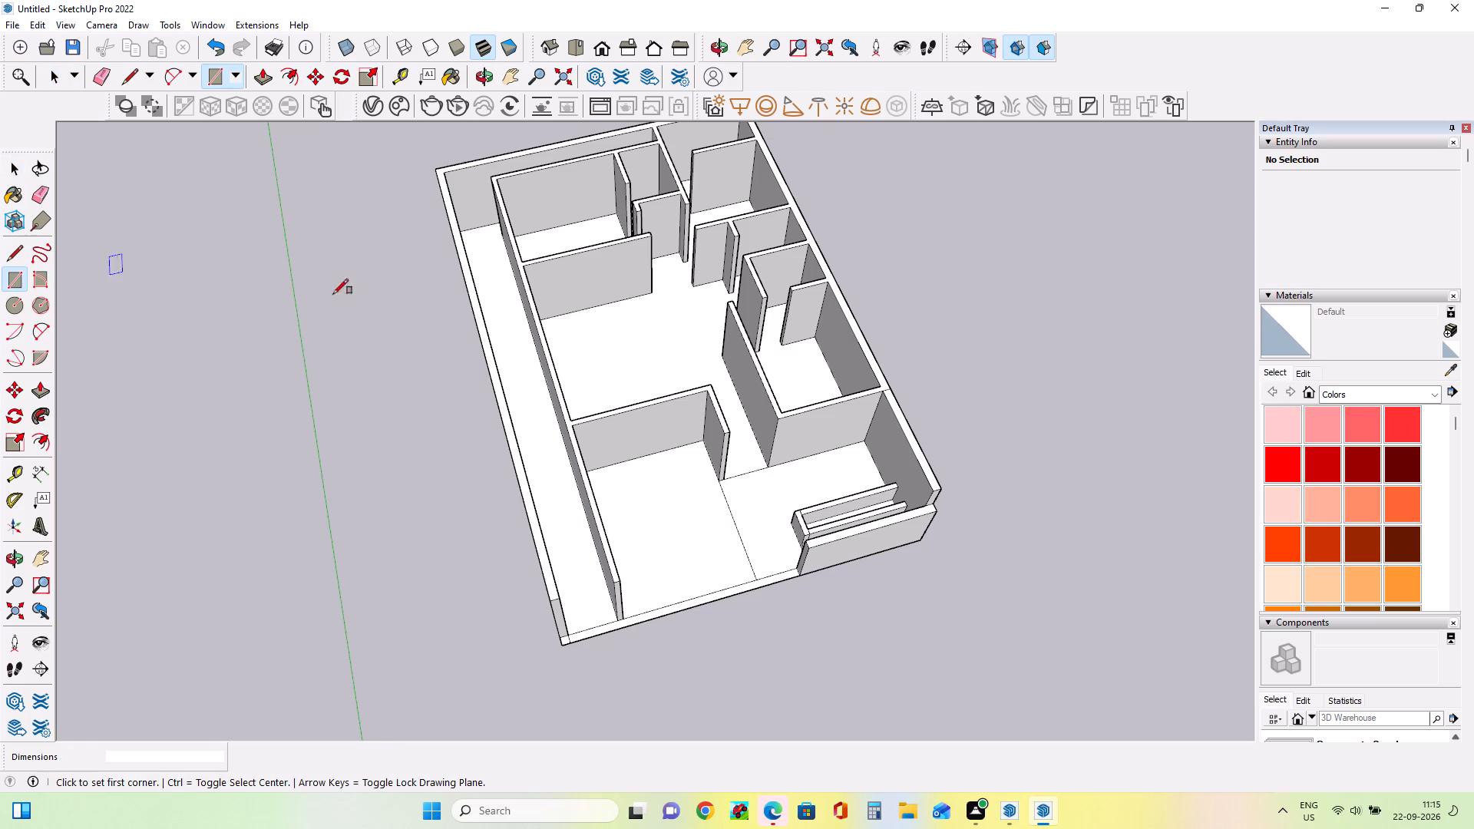
pyautogui.moveTo(675, 462); pyautogui.dragTo(647, 389, button='middle')
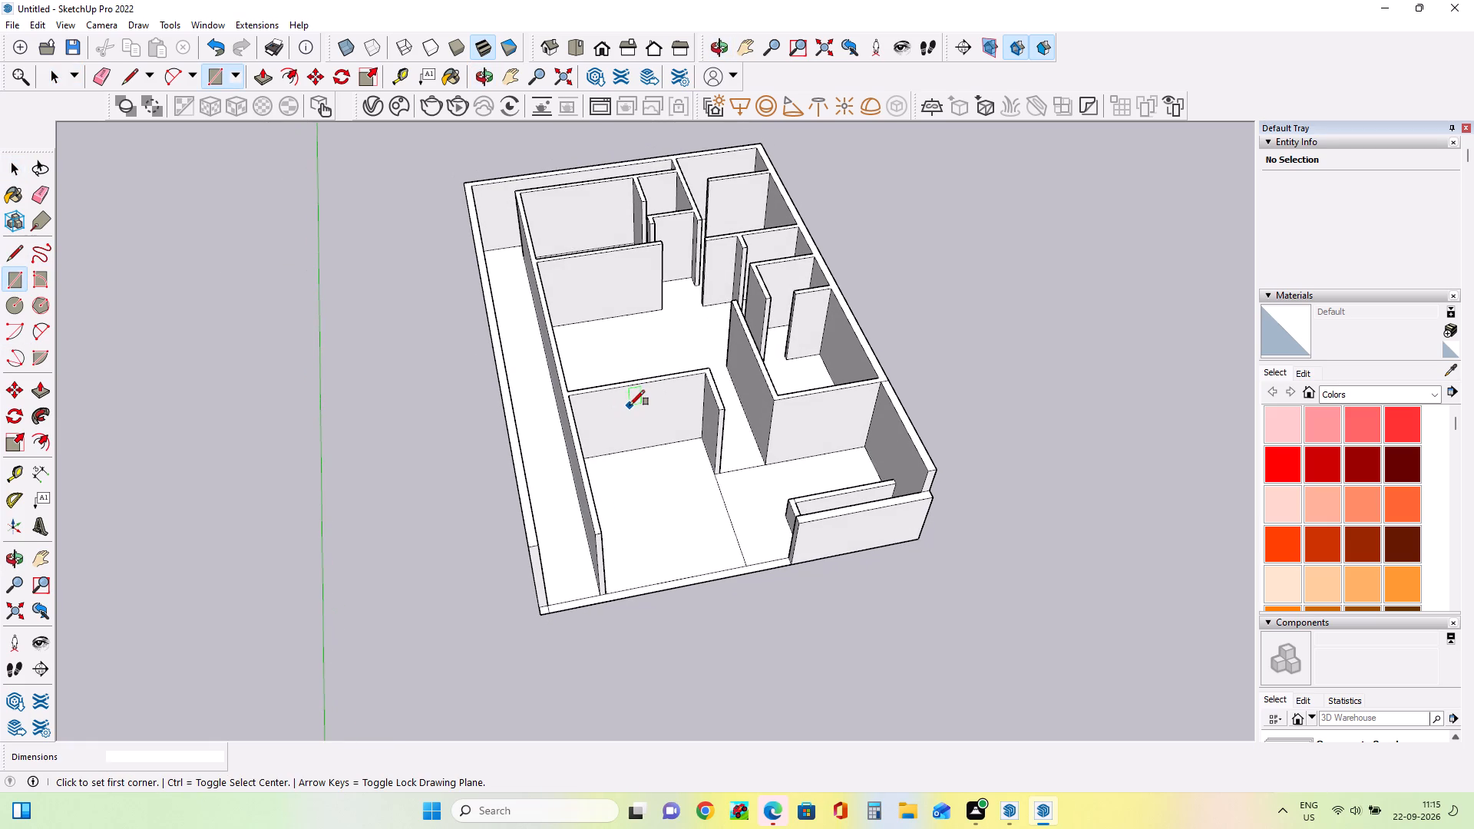
pyautogui.click(622, 408)
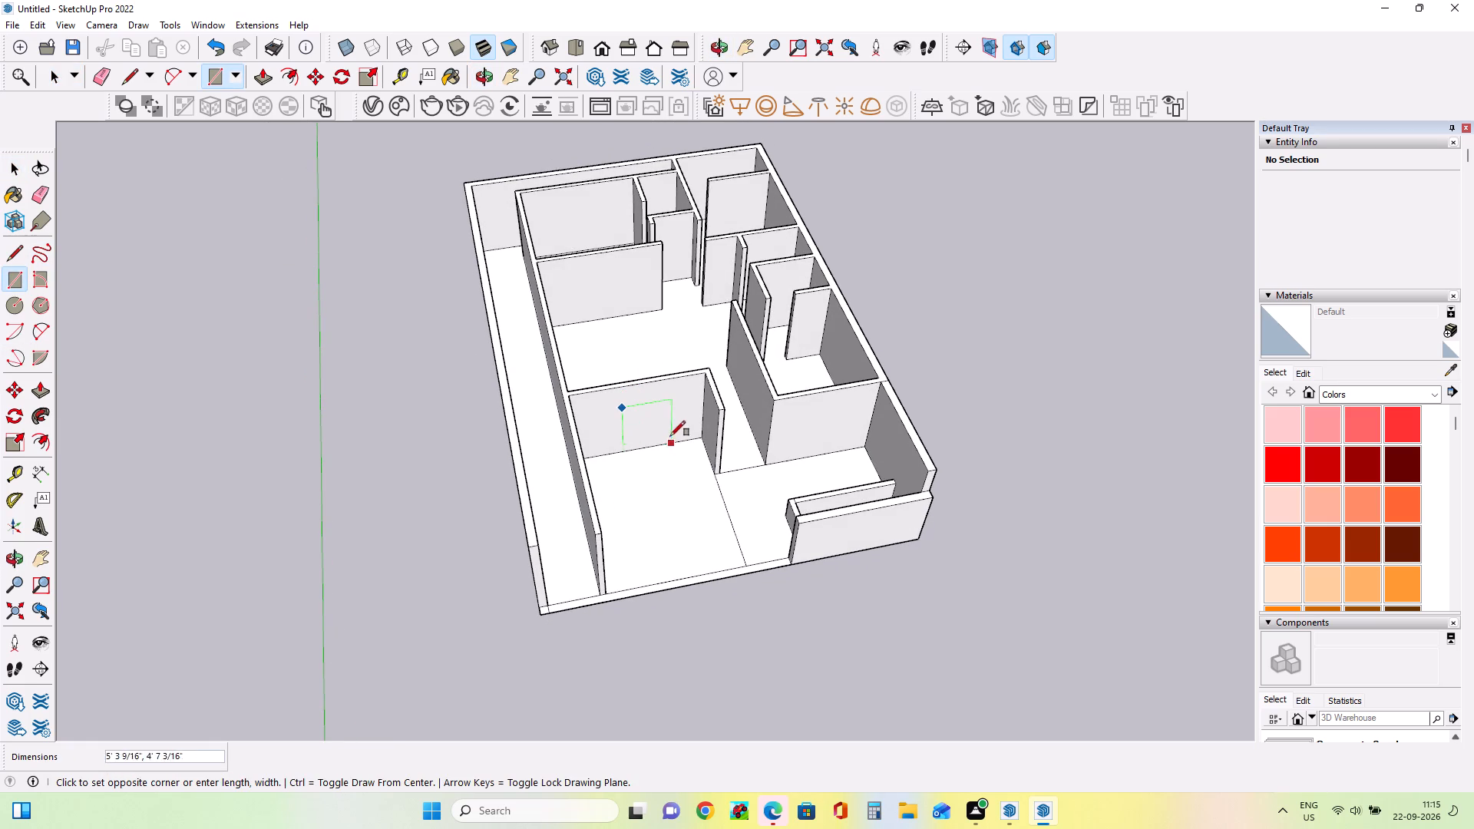
pyautogui.write("4'")
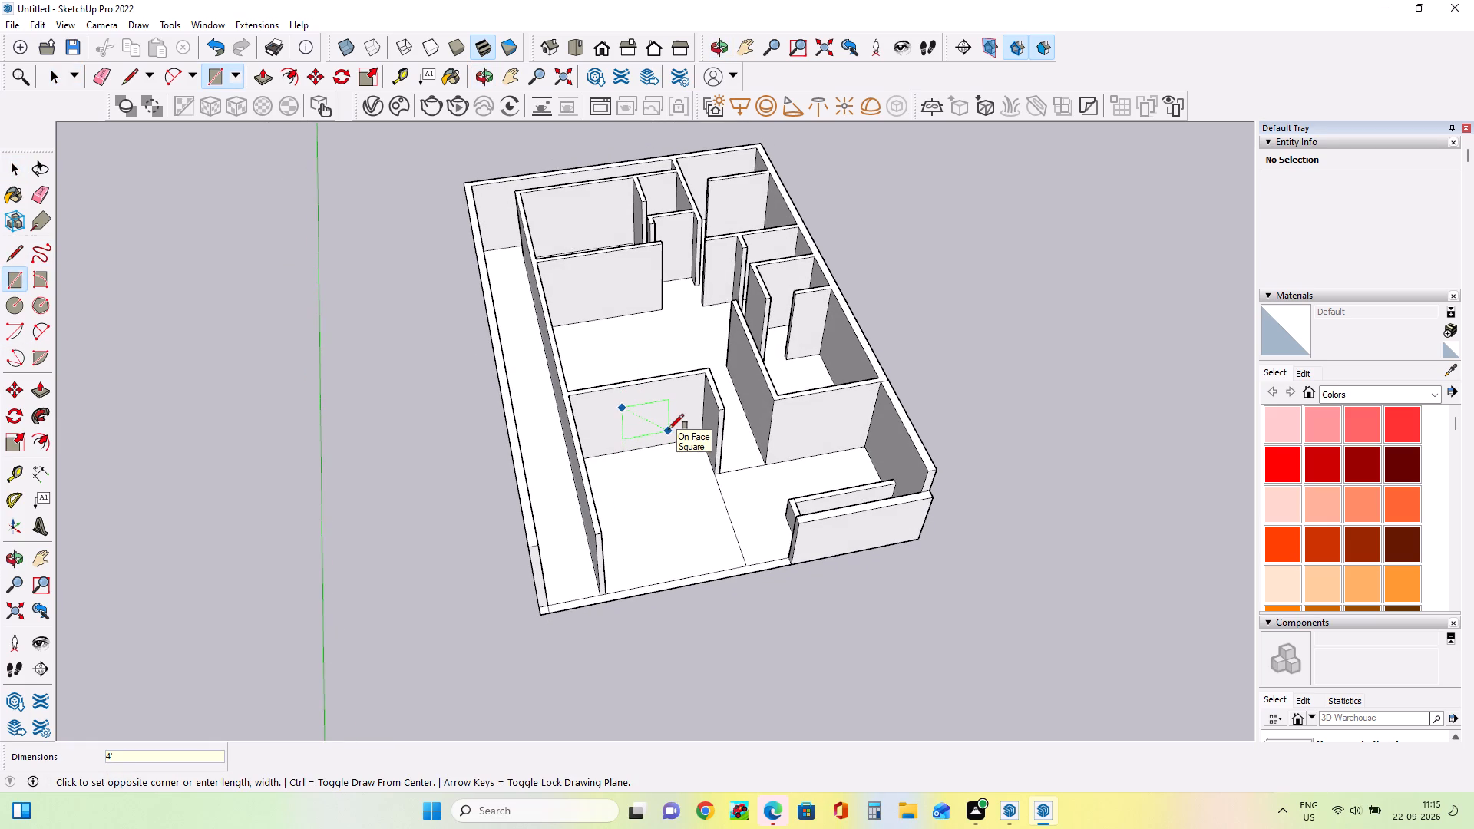
pyautogui.press(',')
pyautogui.write("4'")
pyautogui.press('Return')
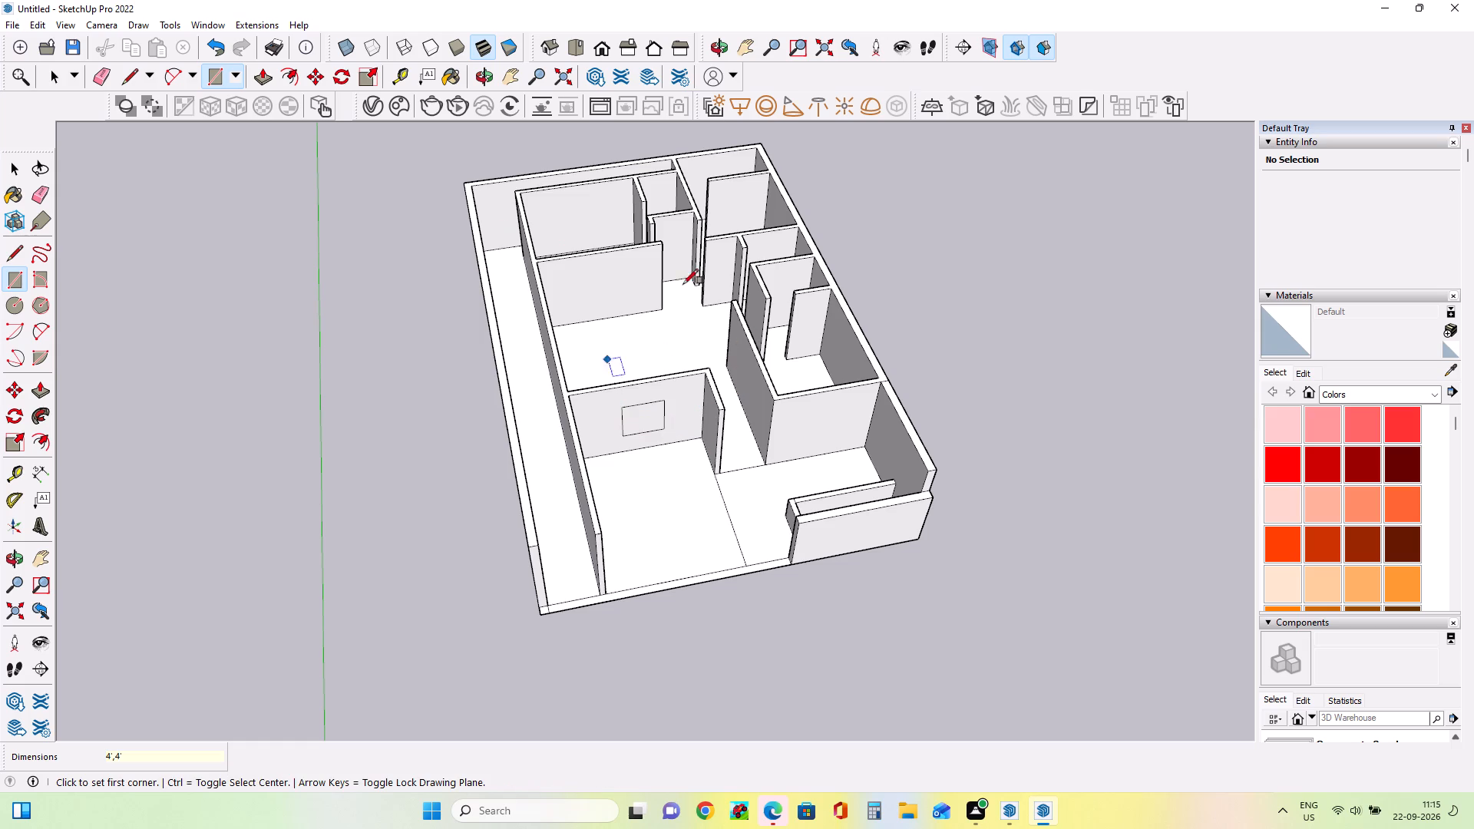
# Draw a 4' by 4' rectangle on the passage-side face of the long inner wall, alongside the large middle room.
pyautogui.moveTo(535, 411); pyautogui.dragTo(841, 415, button='middle')
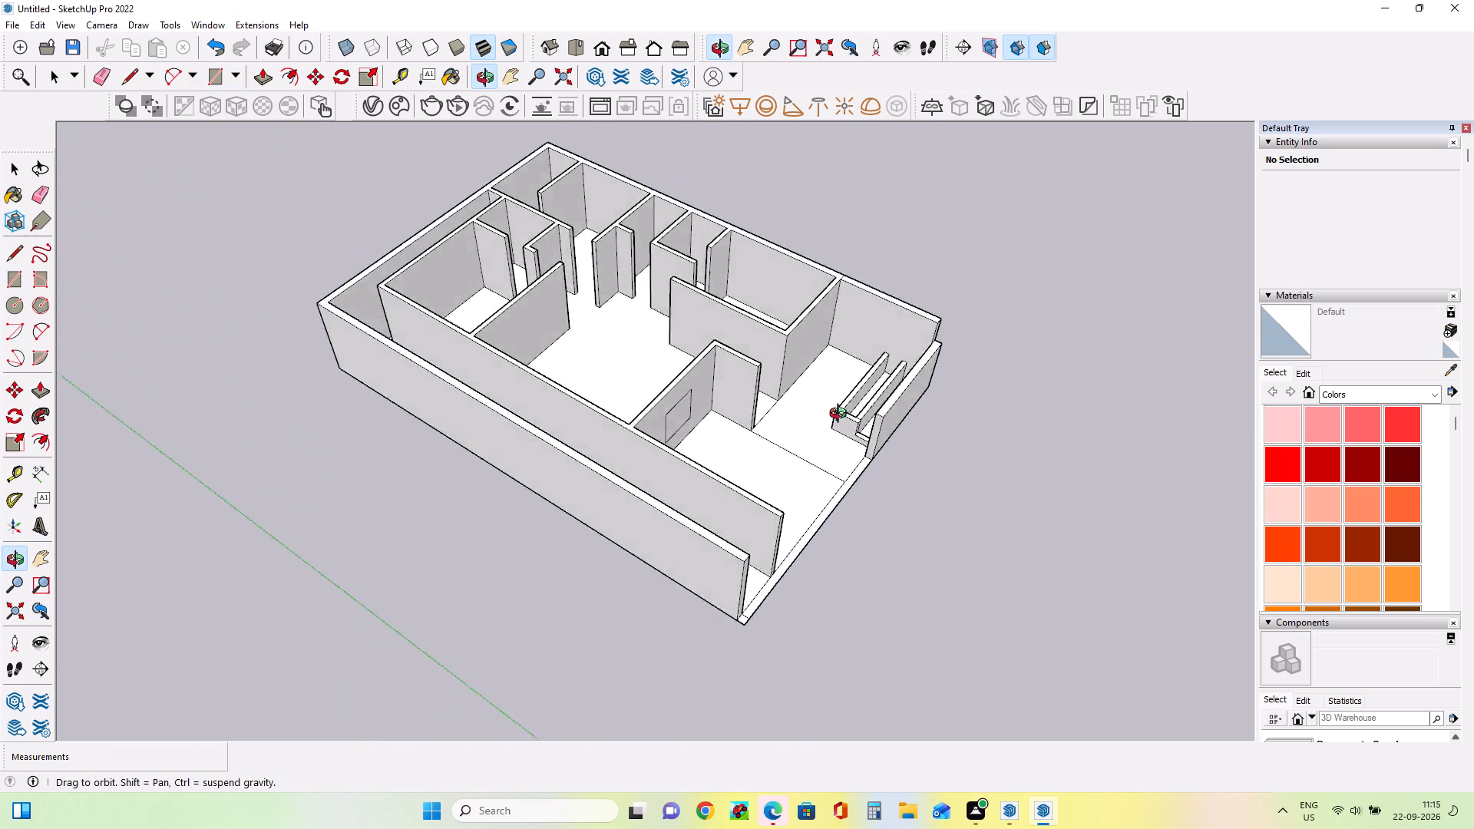
pyautogui.moveTo(841, 415); pyautogui.dragTo(917, 408, button='middle')
pyautogui.moveTo(931, 405); pyautogui.dragTo(949, 402, button='middle')
pyautogui.moveTo(640, 444); pyautogui.dragTo(745, 455, button='middle')
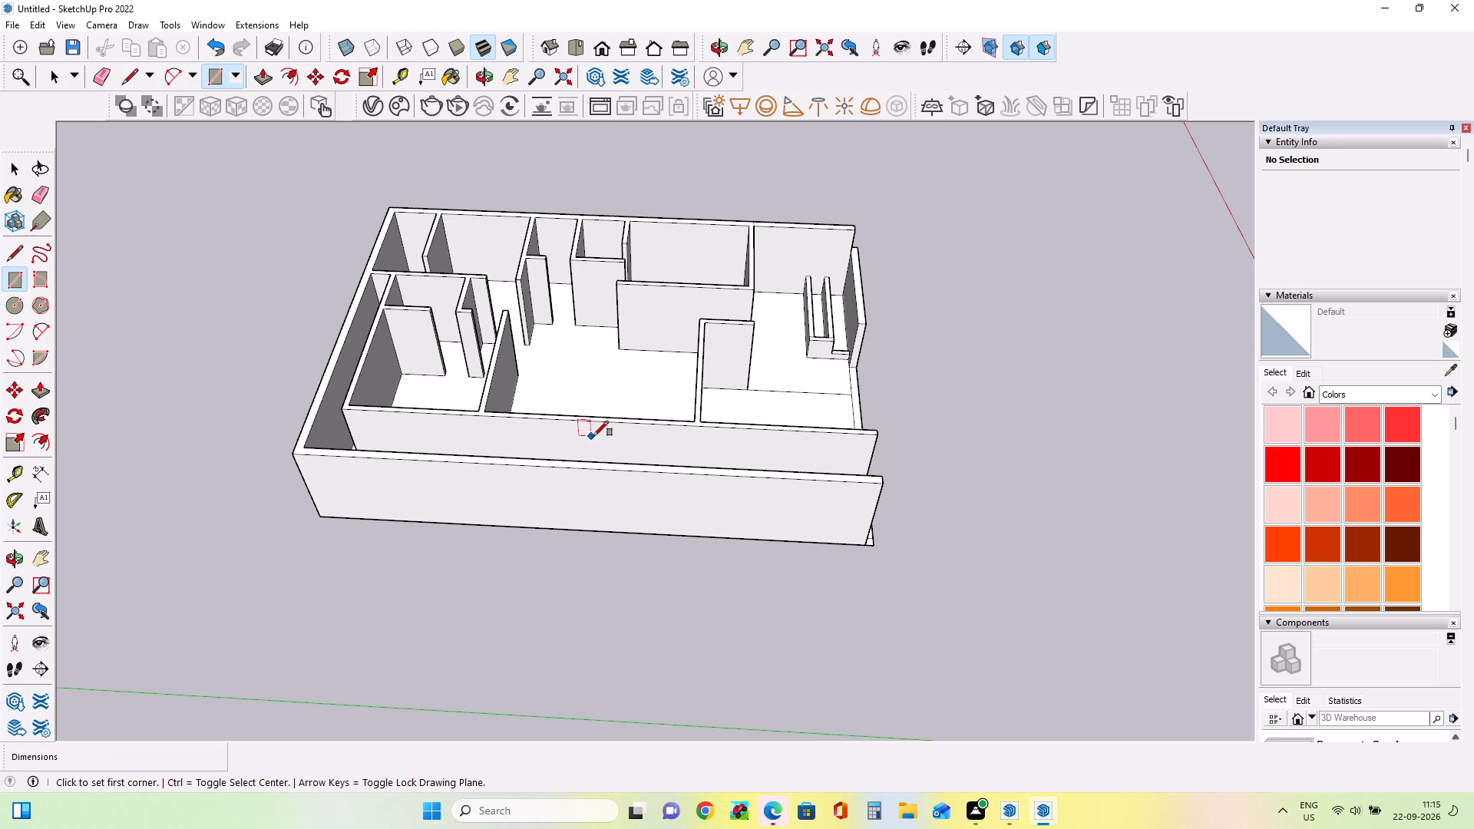
pyautogui.click(566, 437)
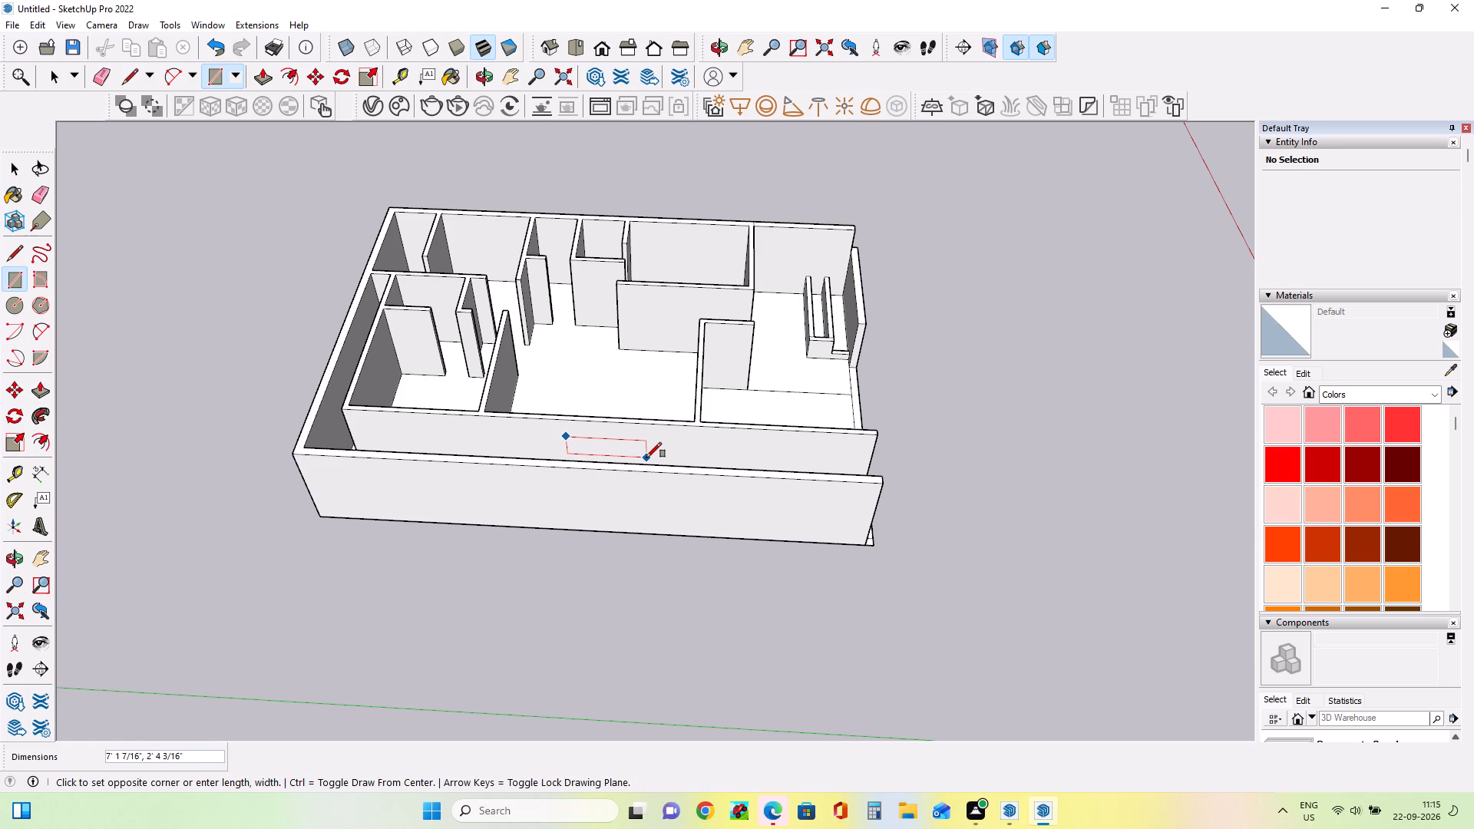
pyautogui.write("4'")
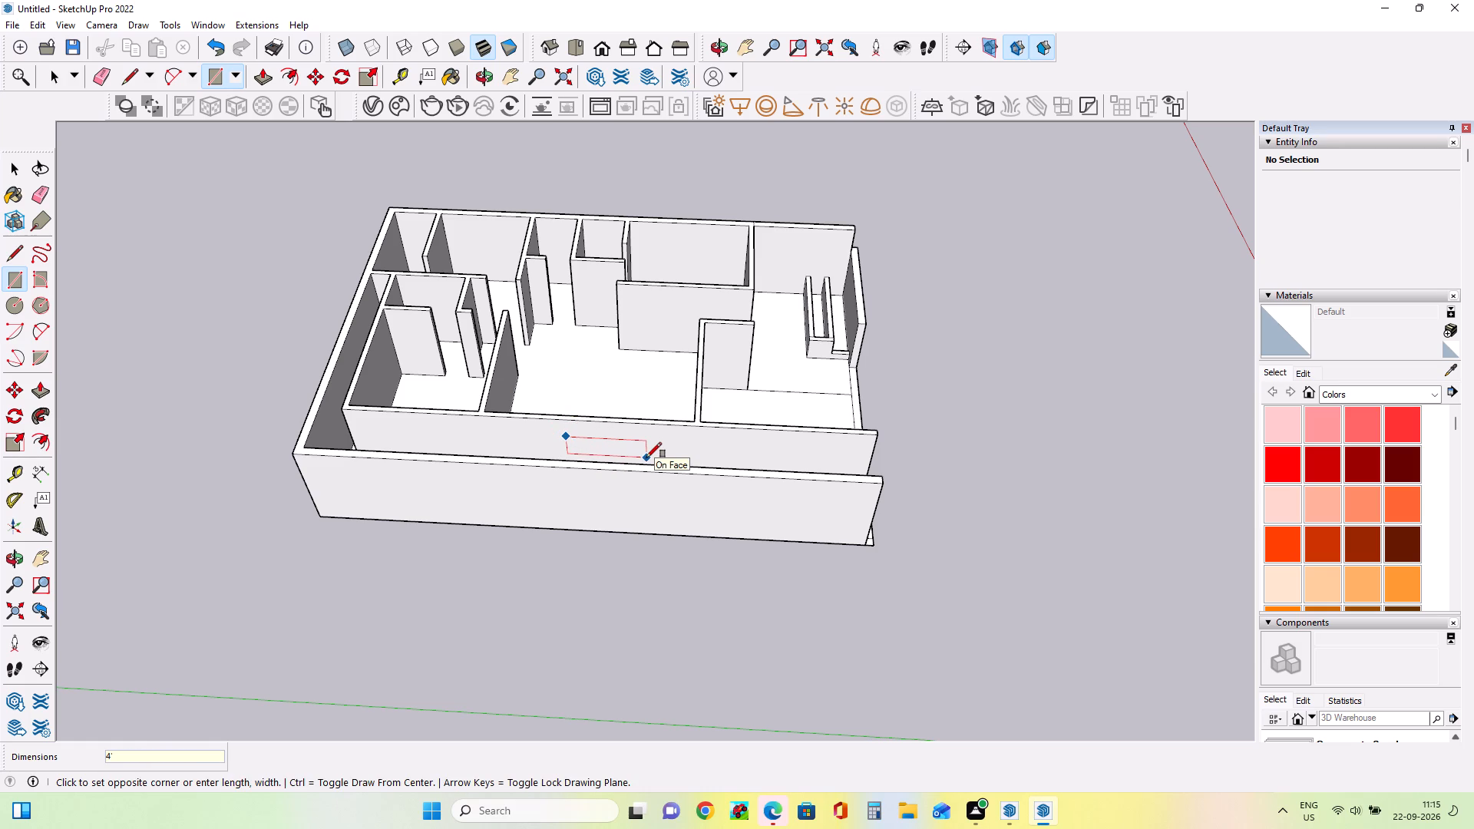
pyautogui.write(",4'")
pyautogui.press('Return')
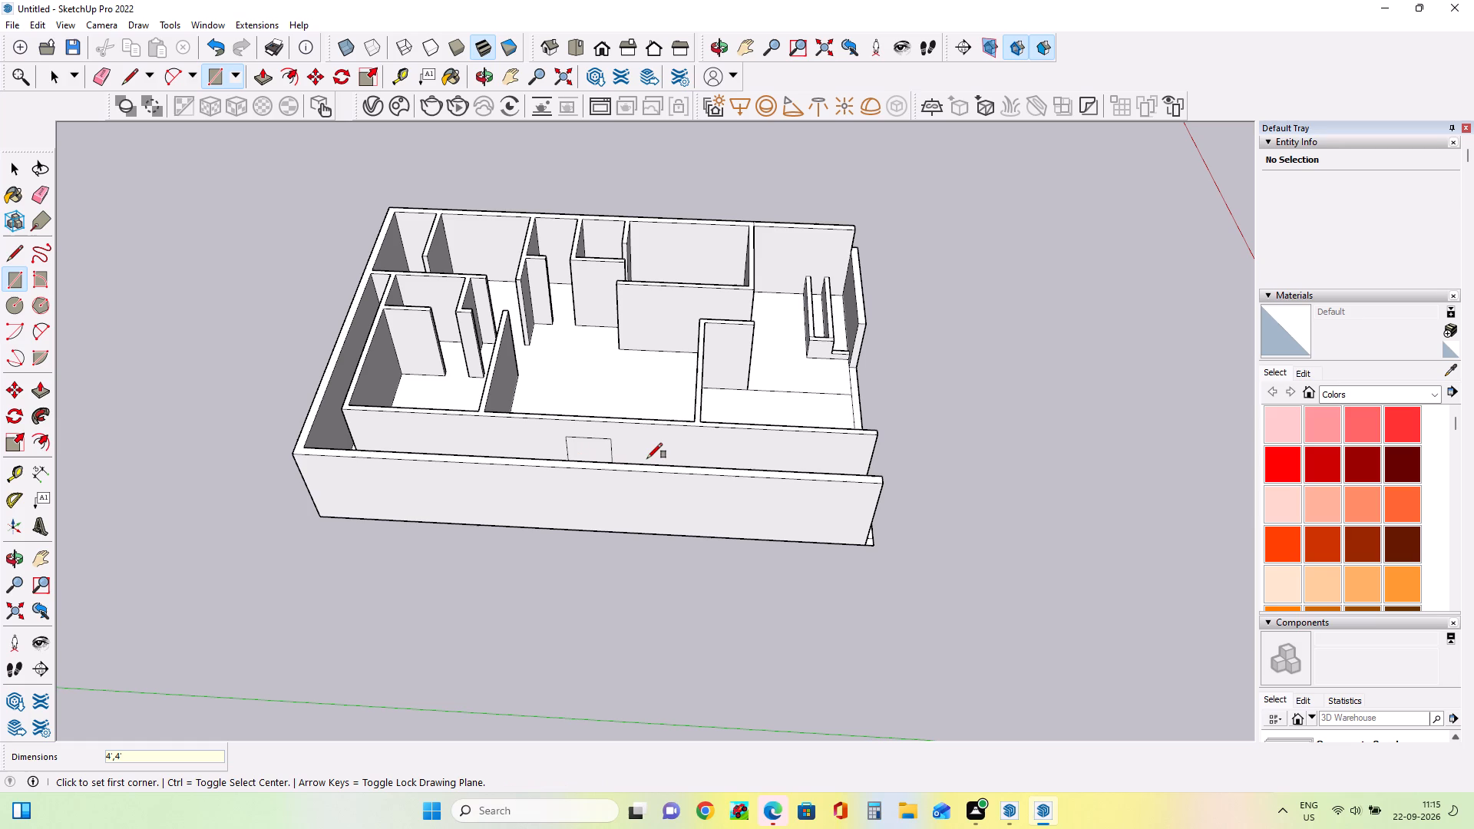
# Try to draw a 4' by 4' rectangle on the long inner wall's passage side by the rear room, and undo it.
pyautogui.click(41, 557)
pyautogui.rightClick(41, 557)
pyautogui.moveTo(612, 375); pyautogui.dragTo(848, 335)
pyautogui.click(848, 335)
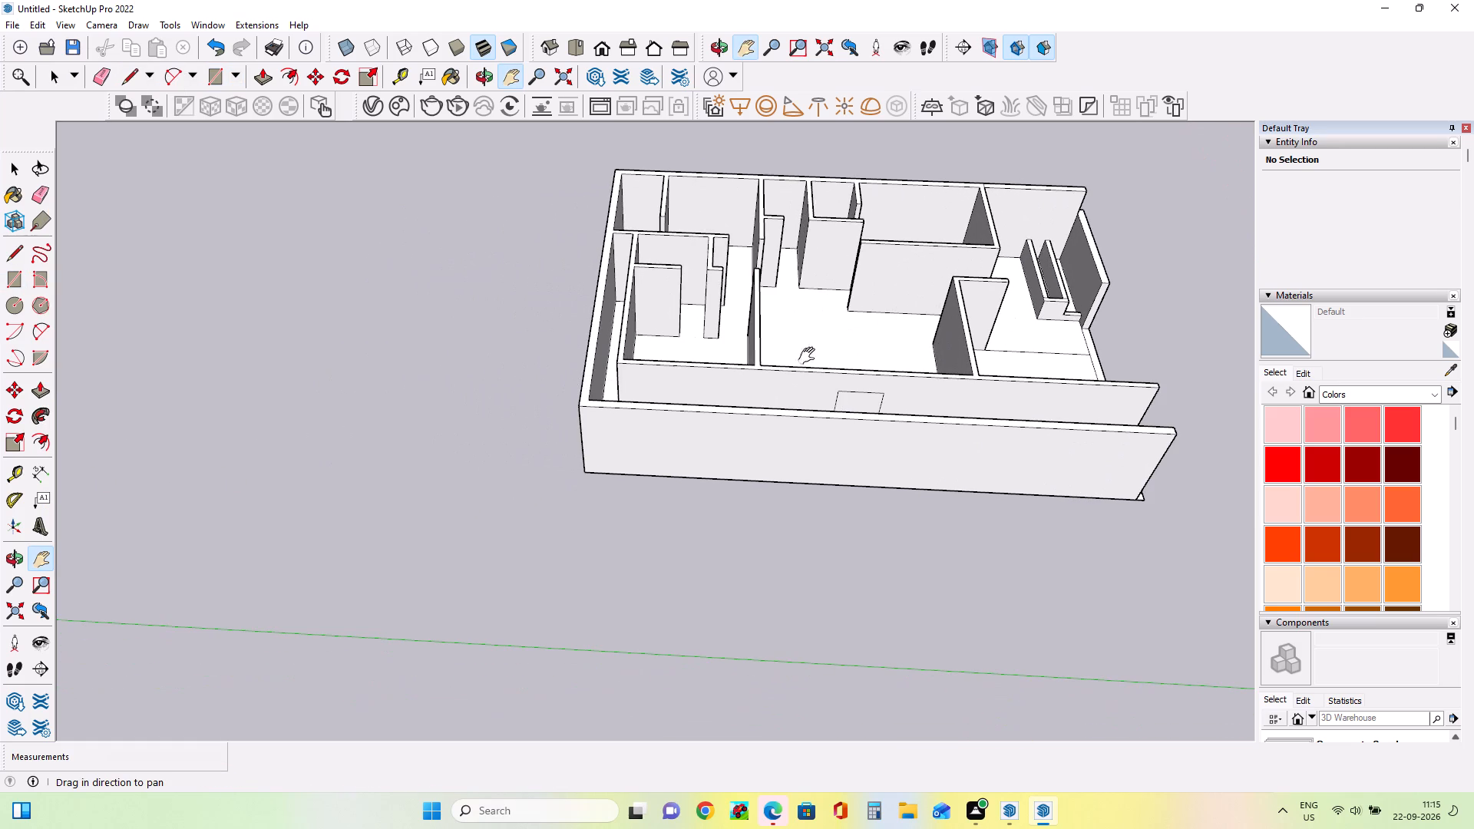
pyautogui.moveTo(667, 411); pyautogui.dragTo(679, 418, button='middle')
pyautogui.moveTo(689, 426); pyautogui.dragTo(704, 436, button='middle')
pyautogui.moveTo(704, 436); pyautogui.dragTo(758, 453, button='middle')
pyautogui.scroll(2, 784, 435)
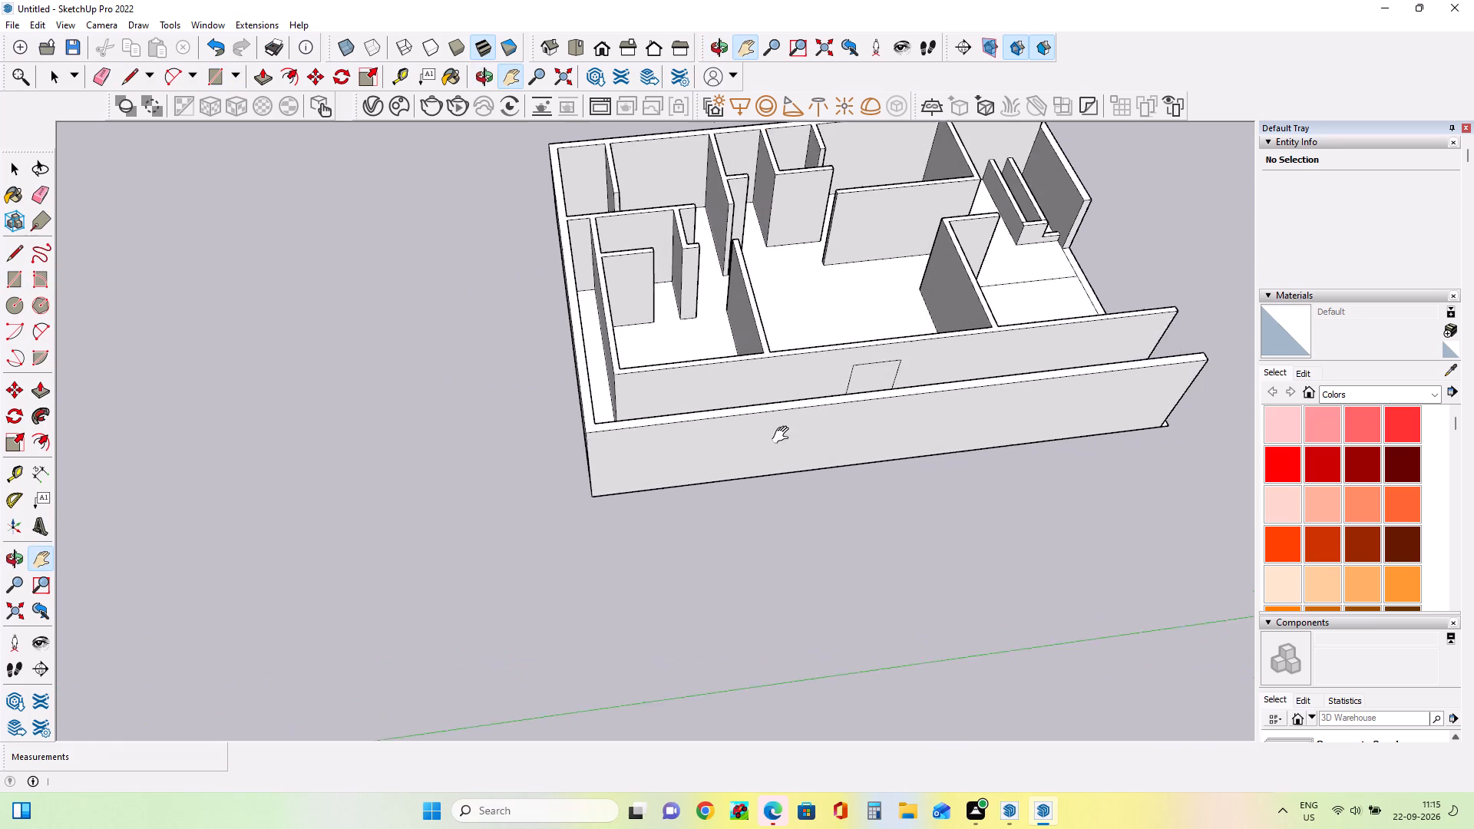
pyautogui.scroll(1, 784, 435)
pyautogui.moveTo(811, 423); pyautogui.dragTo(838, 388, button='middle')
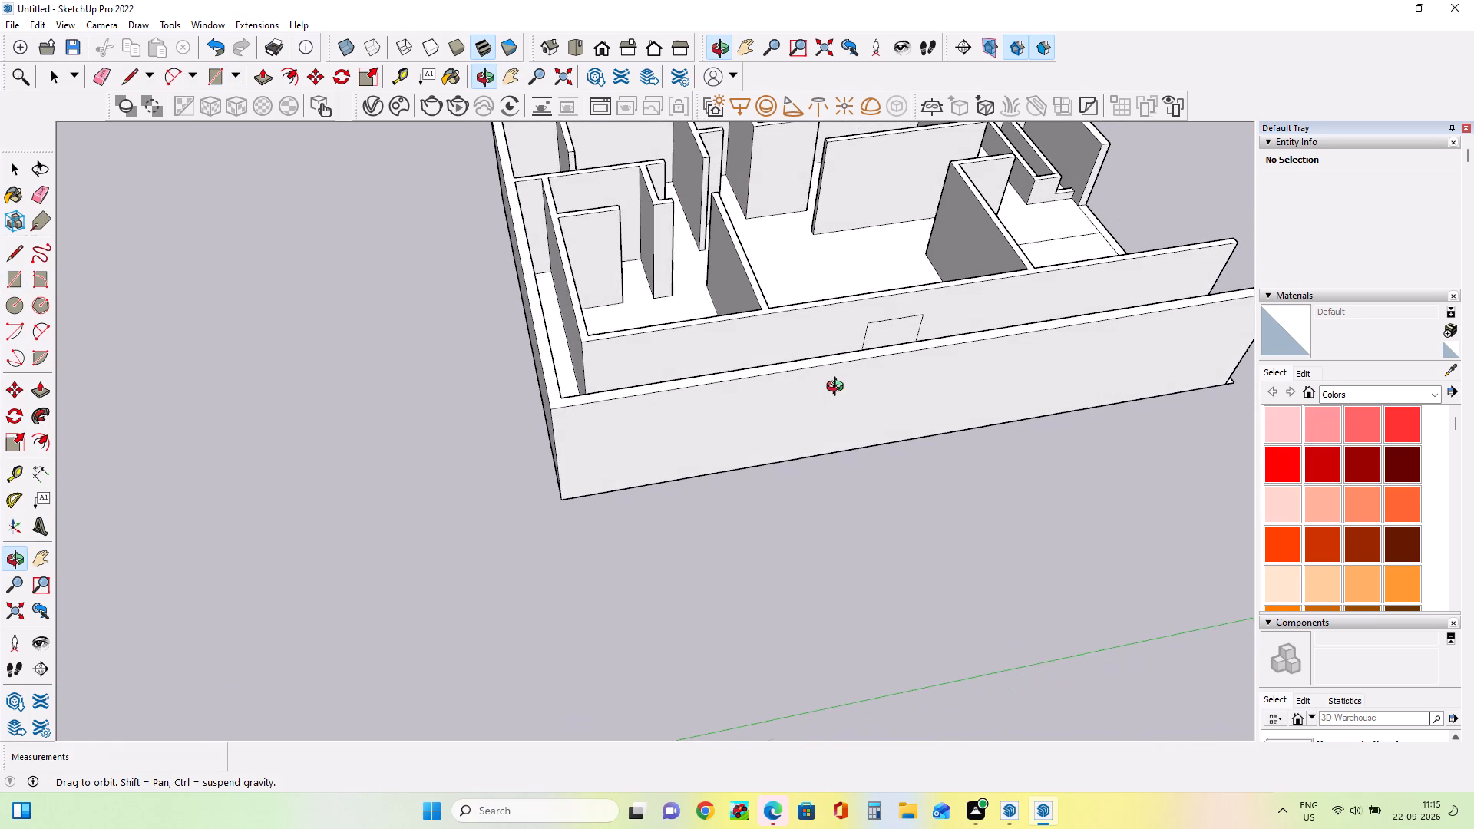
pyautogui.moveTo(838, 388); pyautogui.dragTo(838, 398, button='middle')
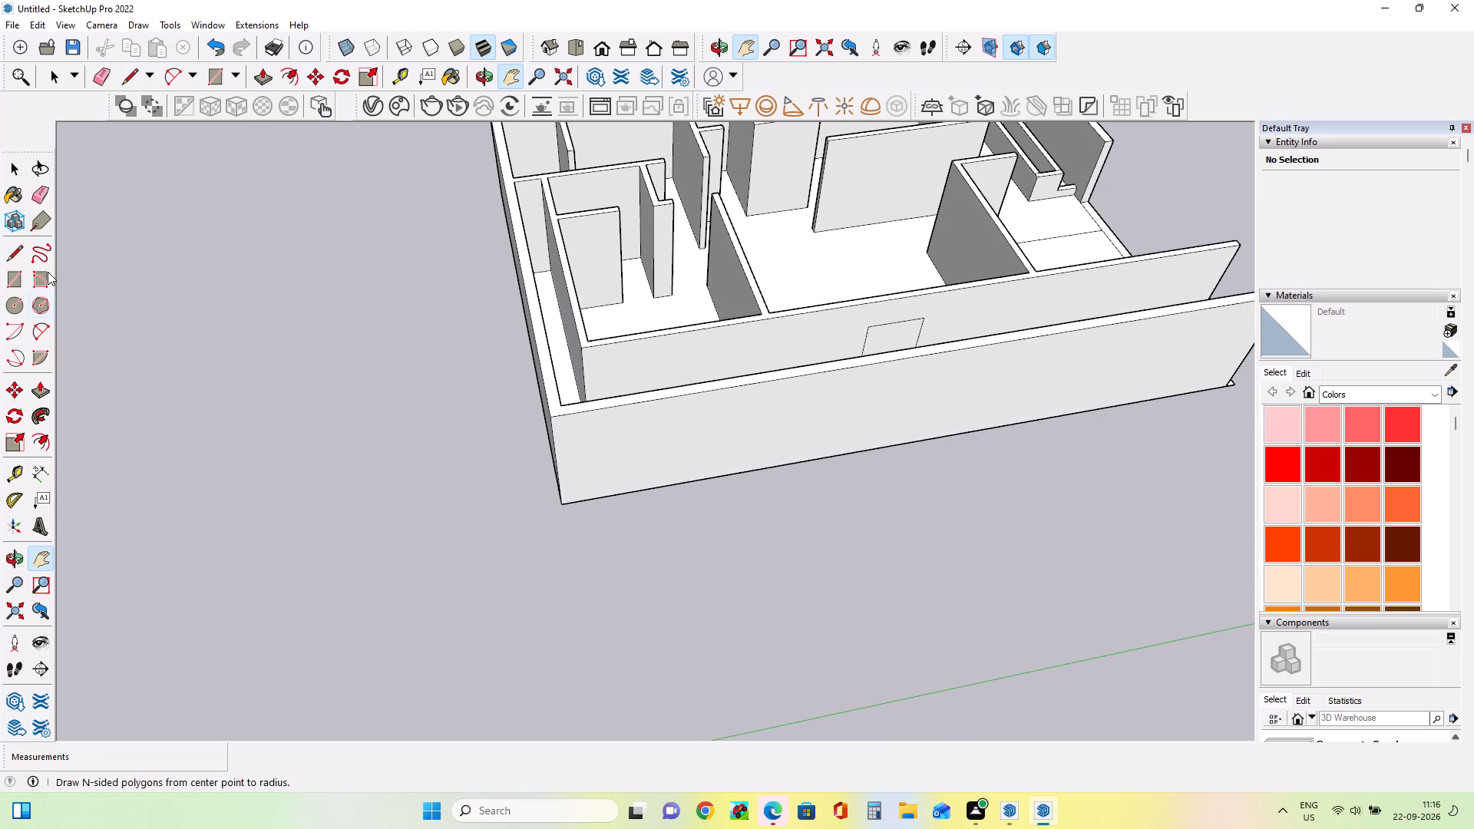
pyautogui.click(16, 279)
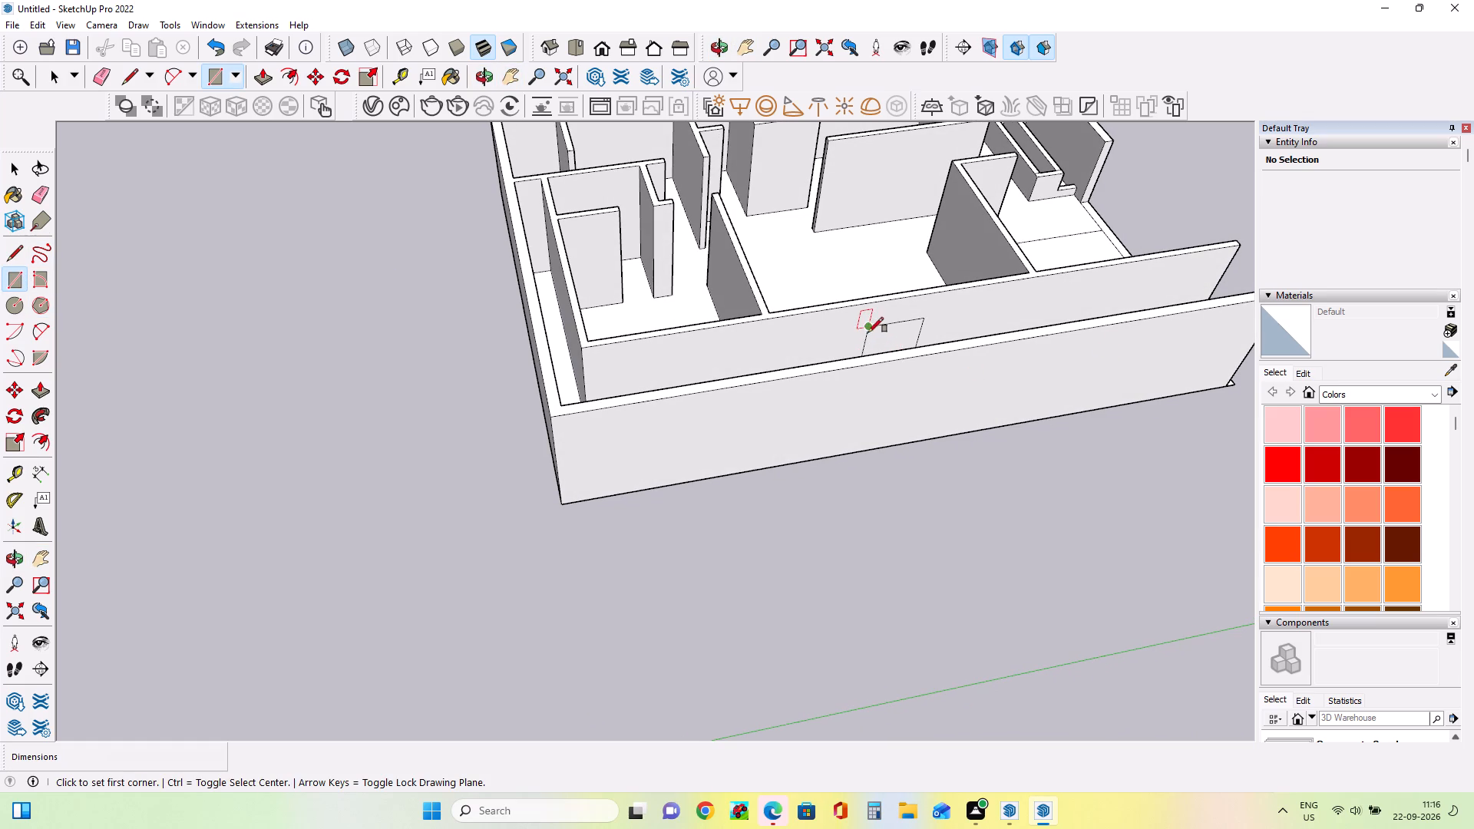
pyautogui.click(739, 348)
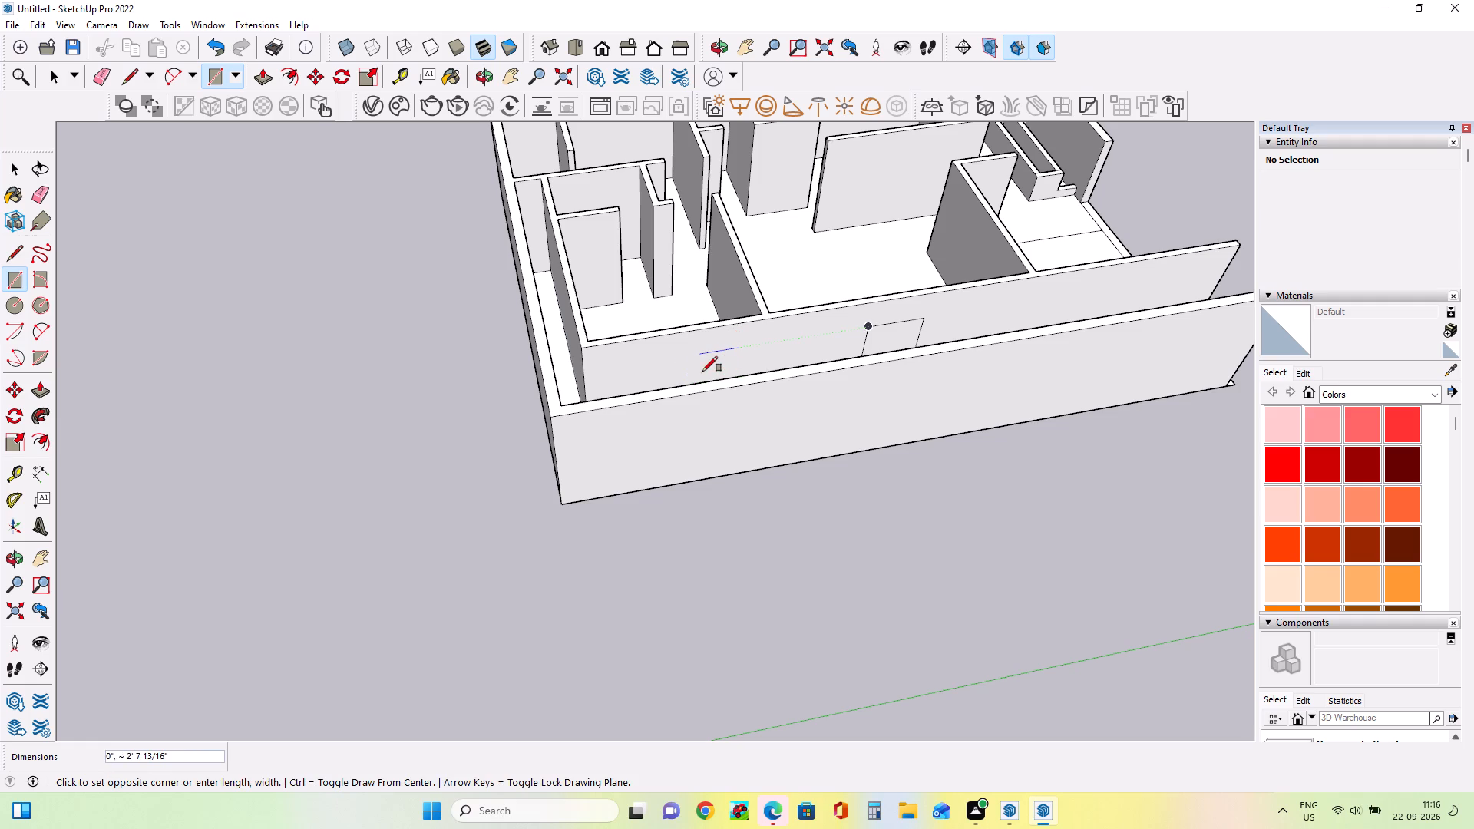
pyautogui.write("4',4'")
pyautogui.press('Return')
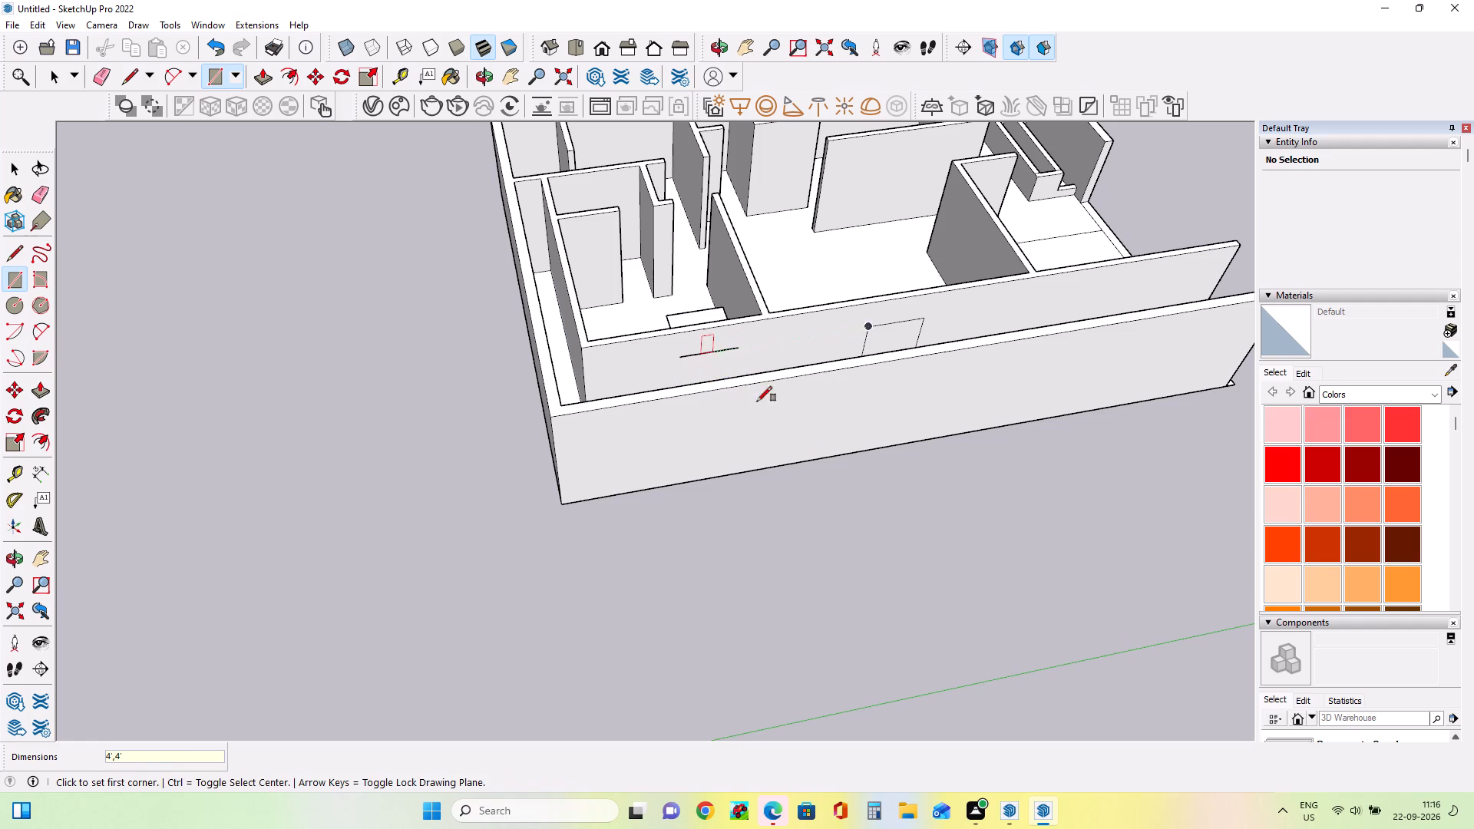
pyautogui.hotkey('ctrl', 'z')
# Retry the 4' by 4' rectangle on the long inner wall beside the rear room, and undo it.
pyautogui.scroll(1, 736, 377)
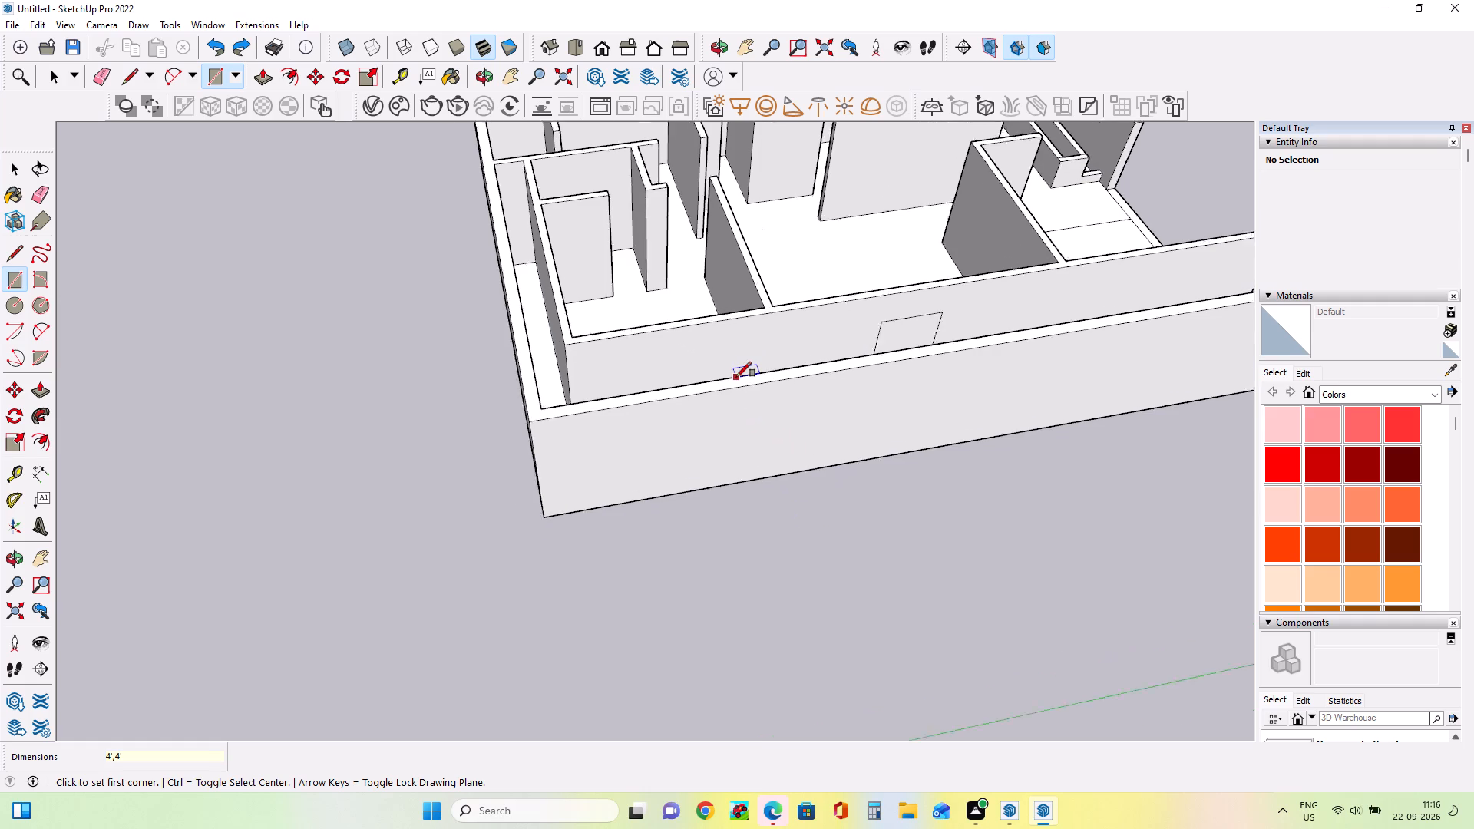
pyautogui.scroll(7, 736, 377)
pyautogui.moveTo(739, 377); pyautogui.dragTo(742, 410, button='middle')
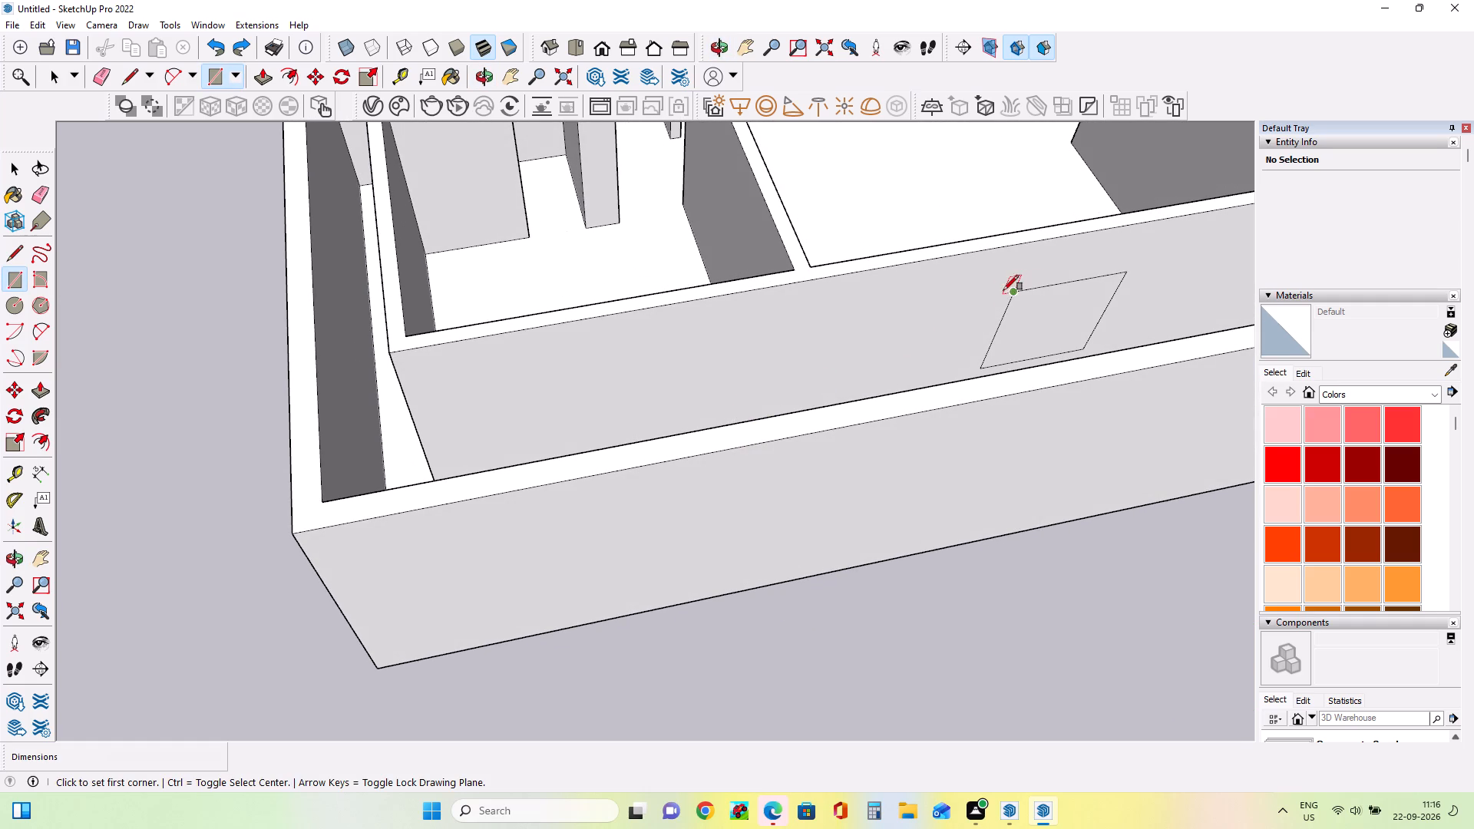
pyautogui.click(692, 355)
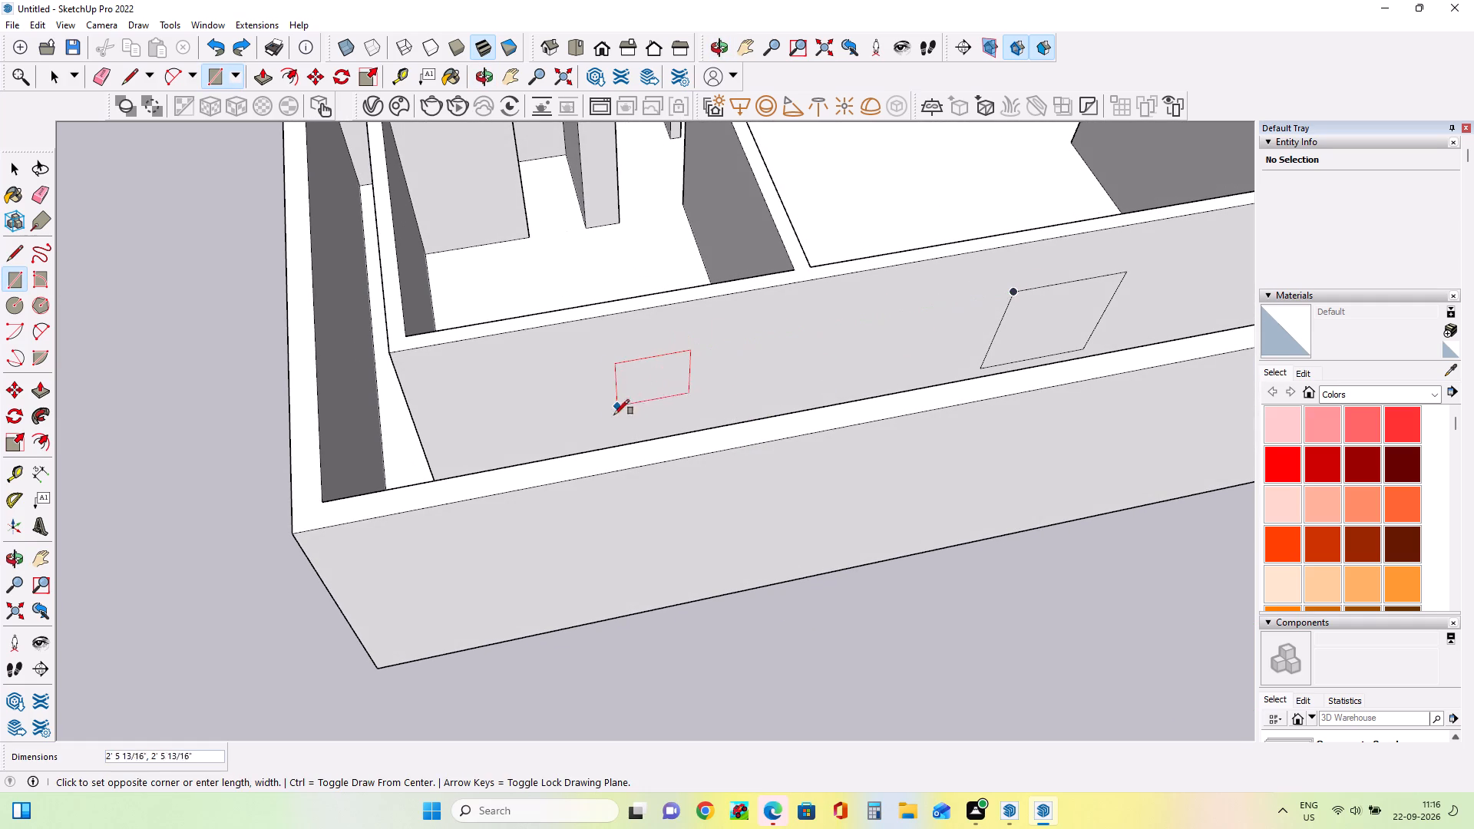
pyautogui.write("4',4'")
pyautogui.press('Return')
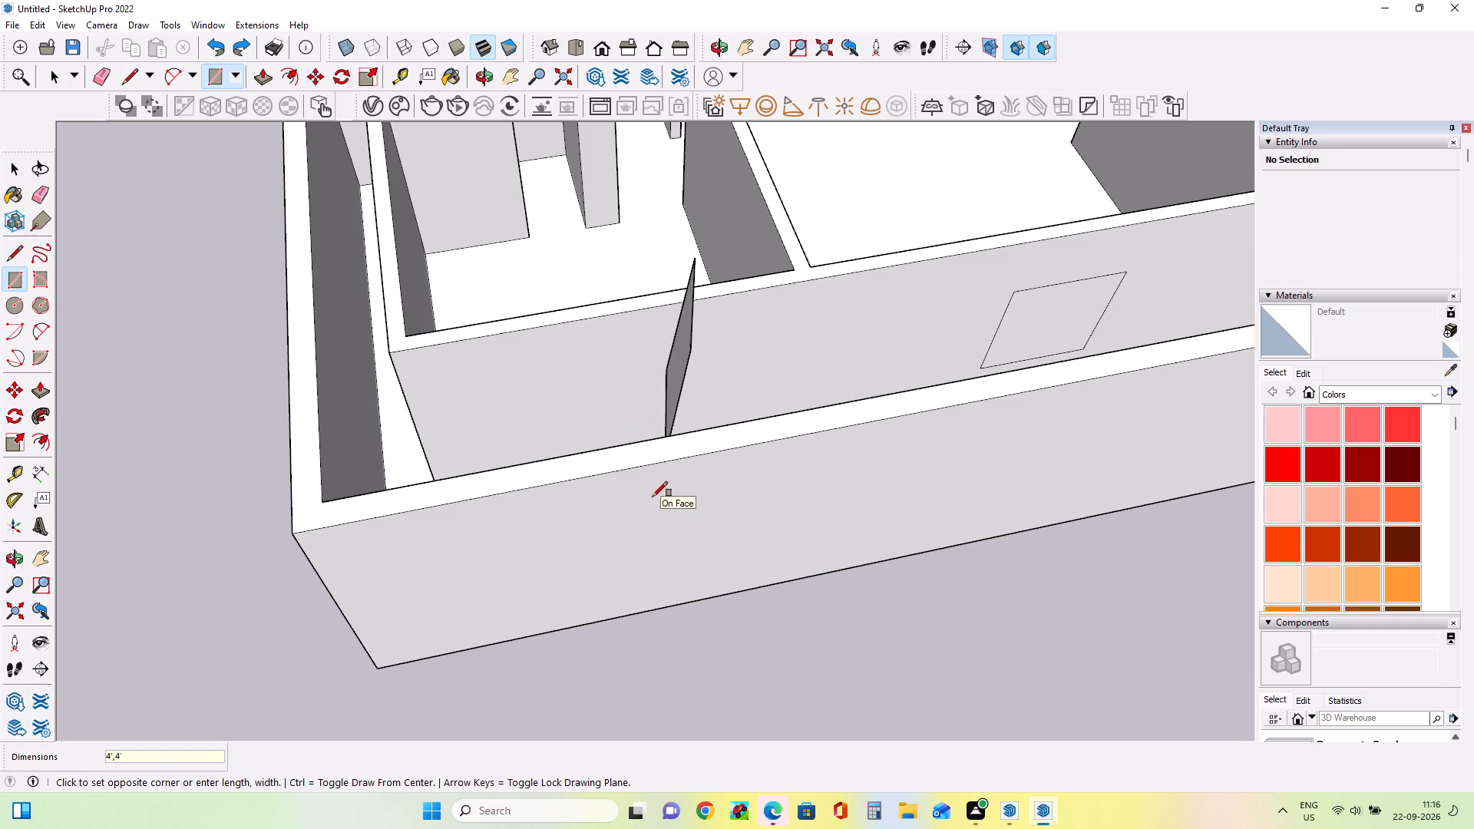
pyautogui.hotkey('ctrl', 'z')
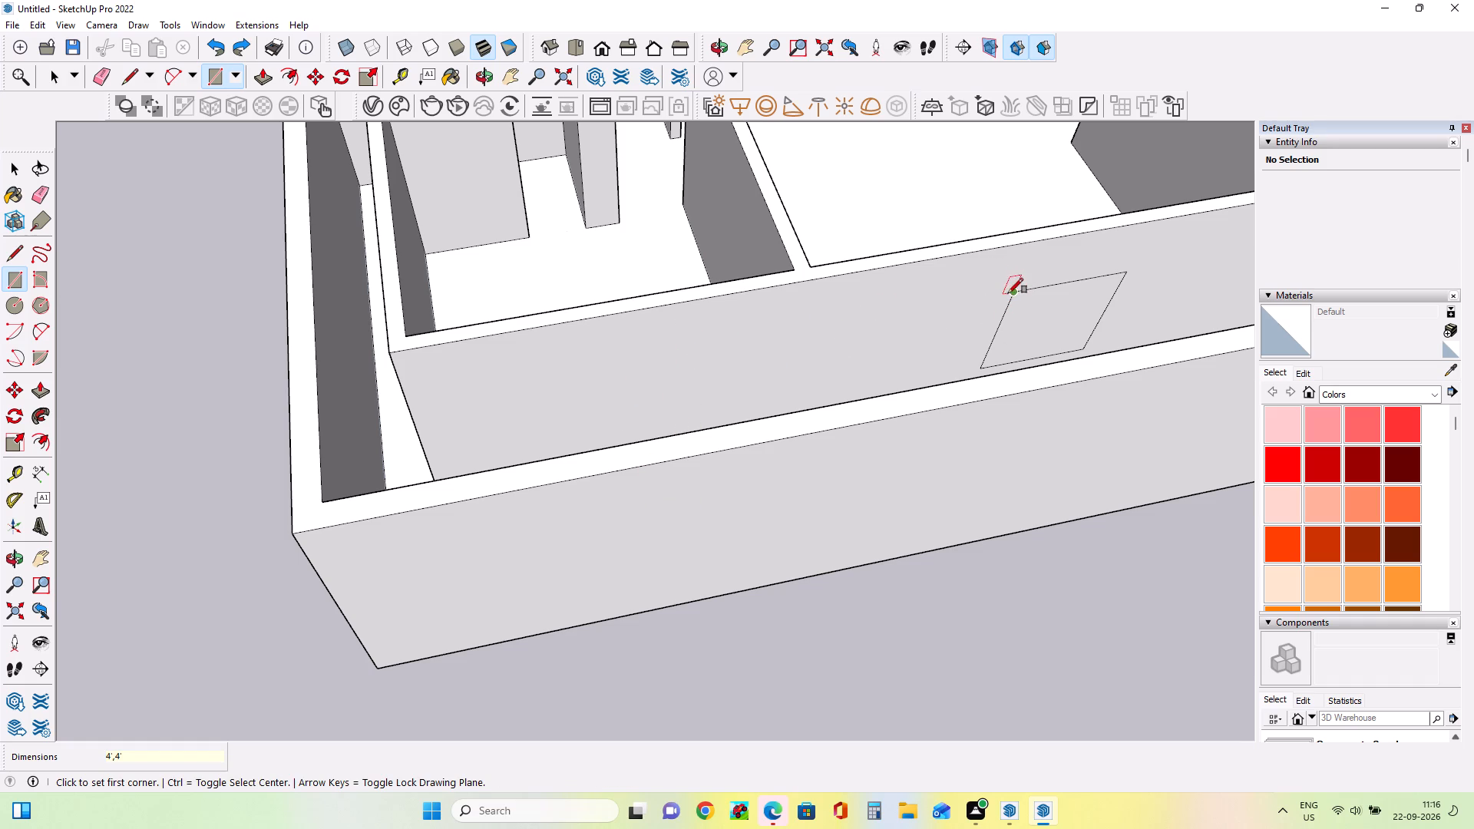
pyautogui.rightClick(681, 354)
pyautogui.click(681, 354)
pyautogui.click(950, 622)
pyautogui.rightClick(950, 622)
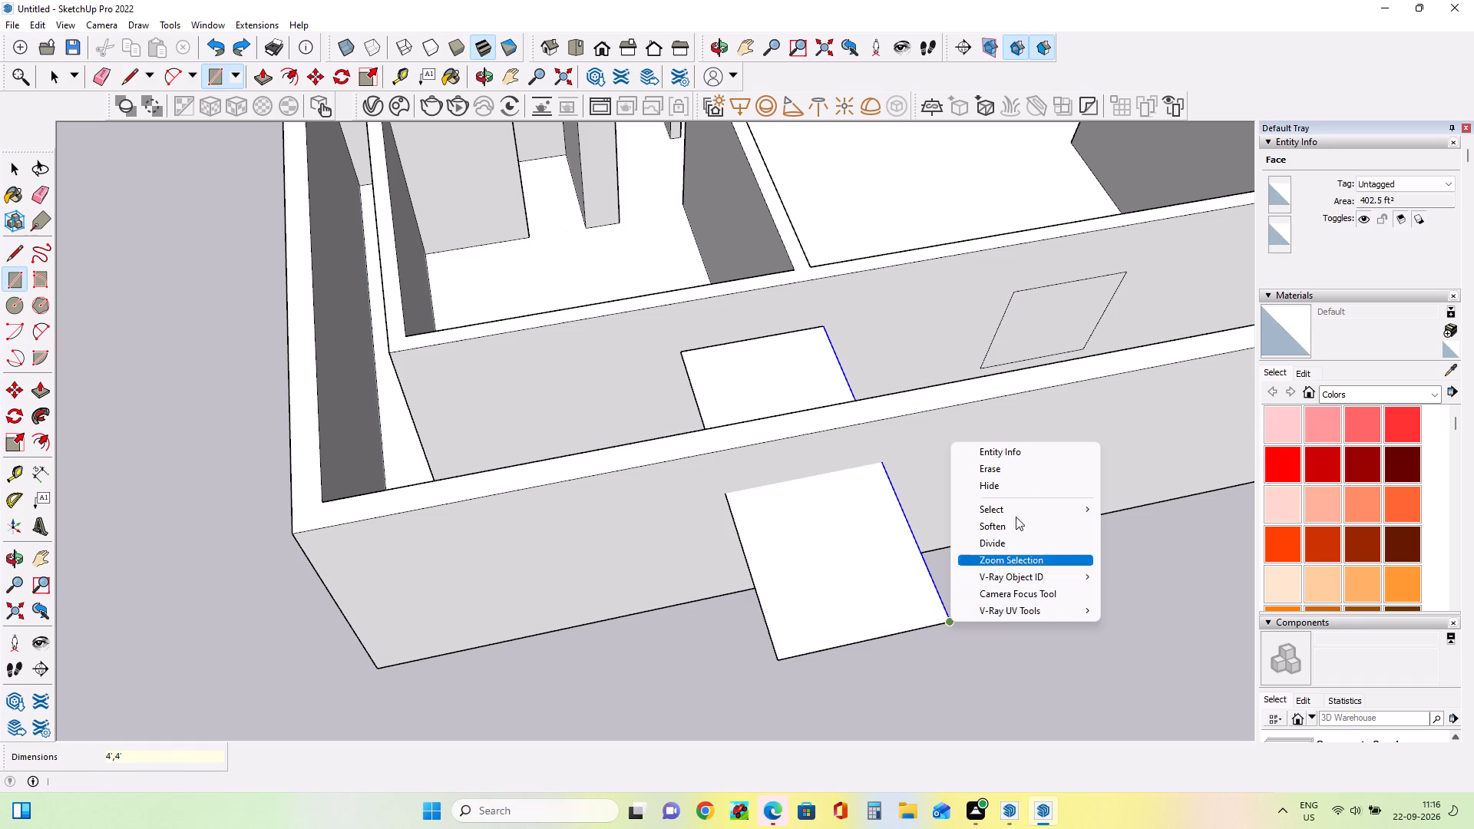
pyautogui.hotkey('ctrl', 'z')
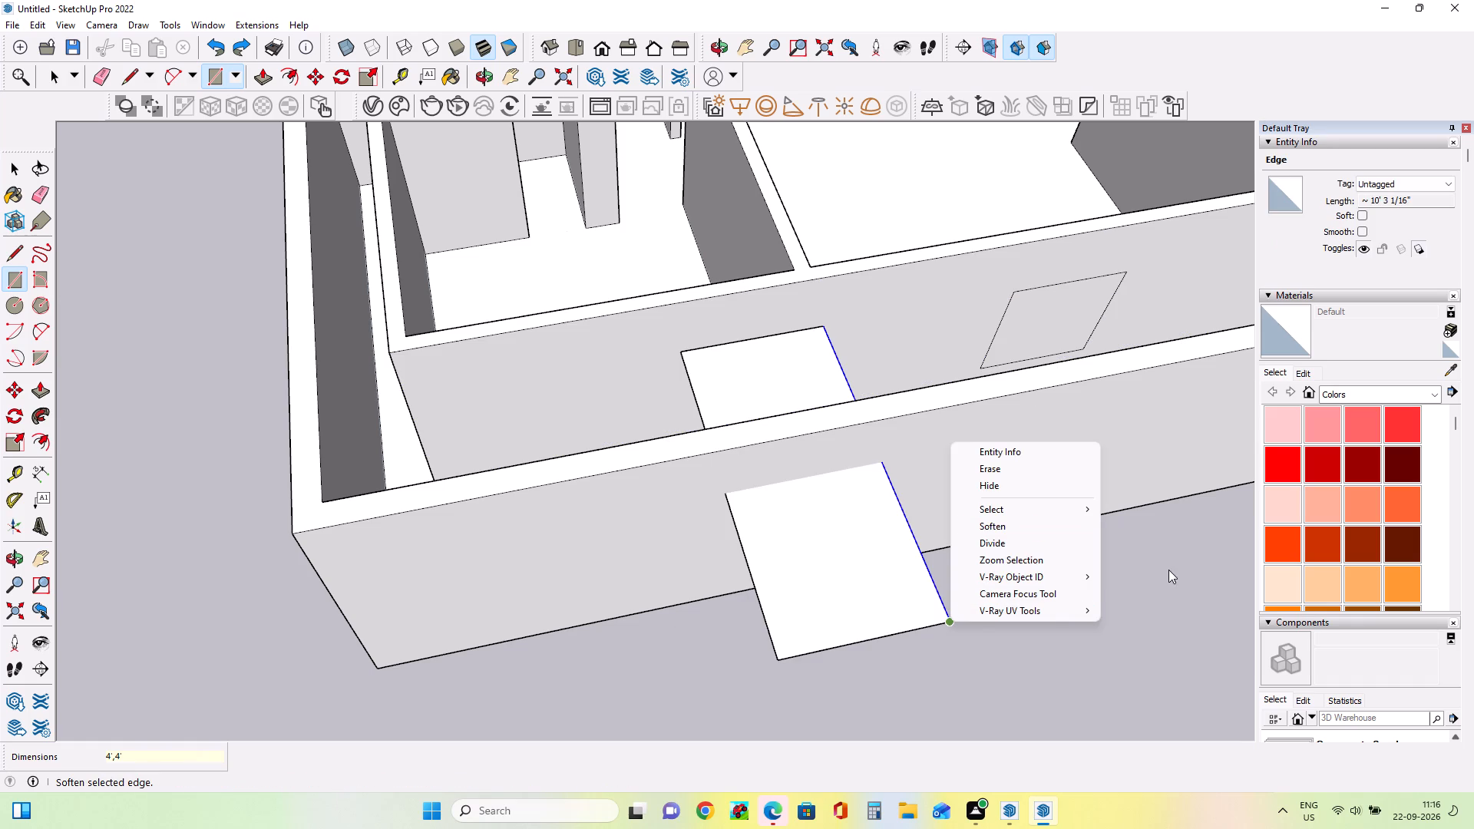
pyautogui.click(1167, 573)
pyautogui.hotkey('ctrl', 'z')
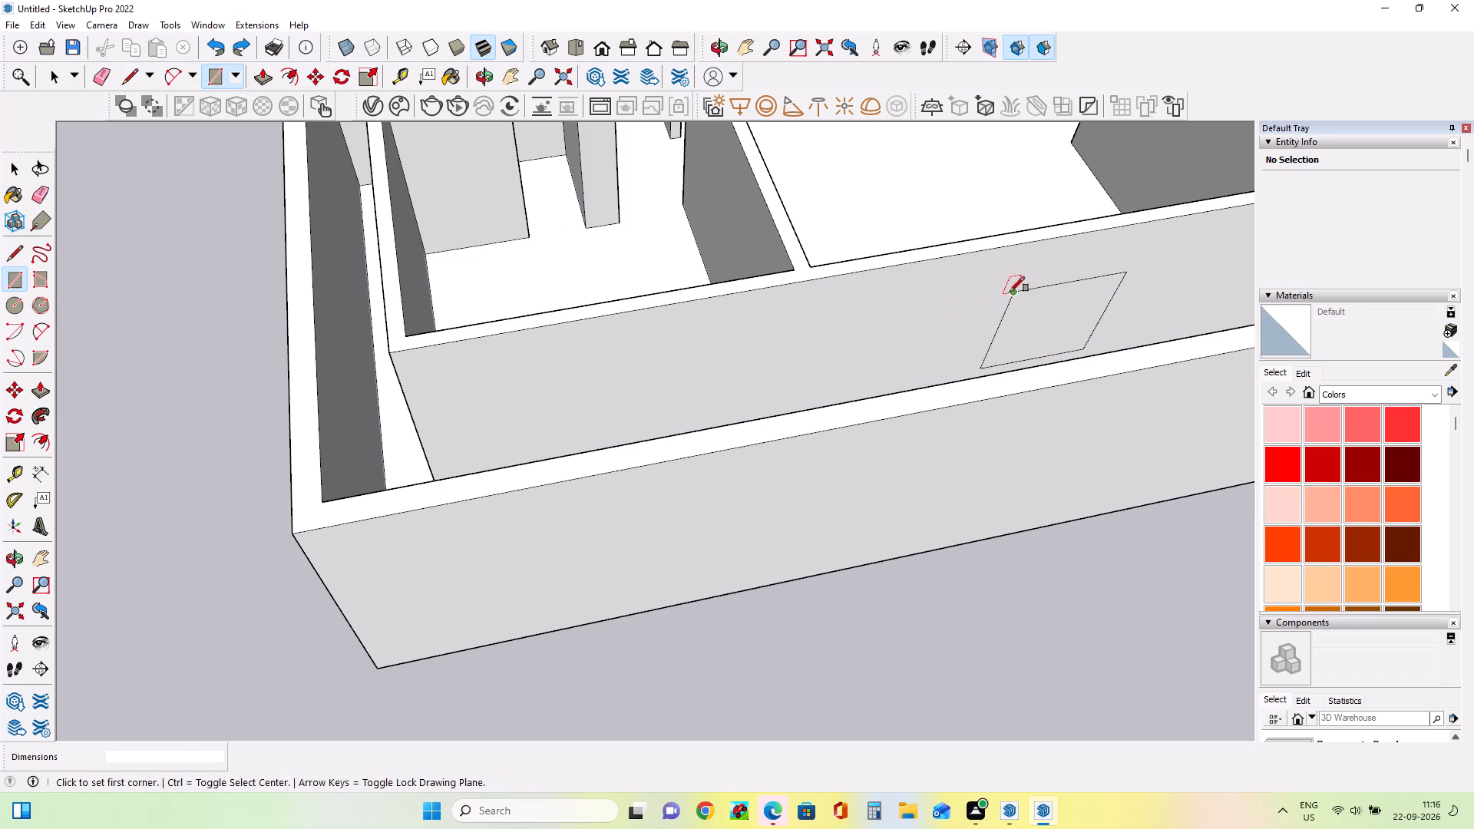
# Draw a 4' by 4' rectangle flat on the long inner wall's passage-side face, alongside the rear room.
pyautogui.click(739, 347)
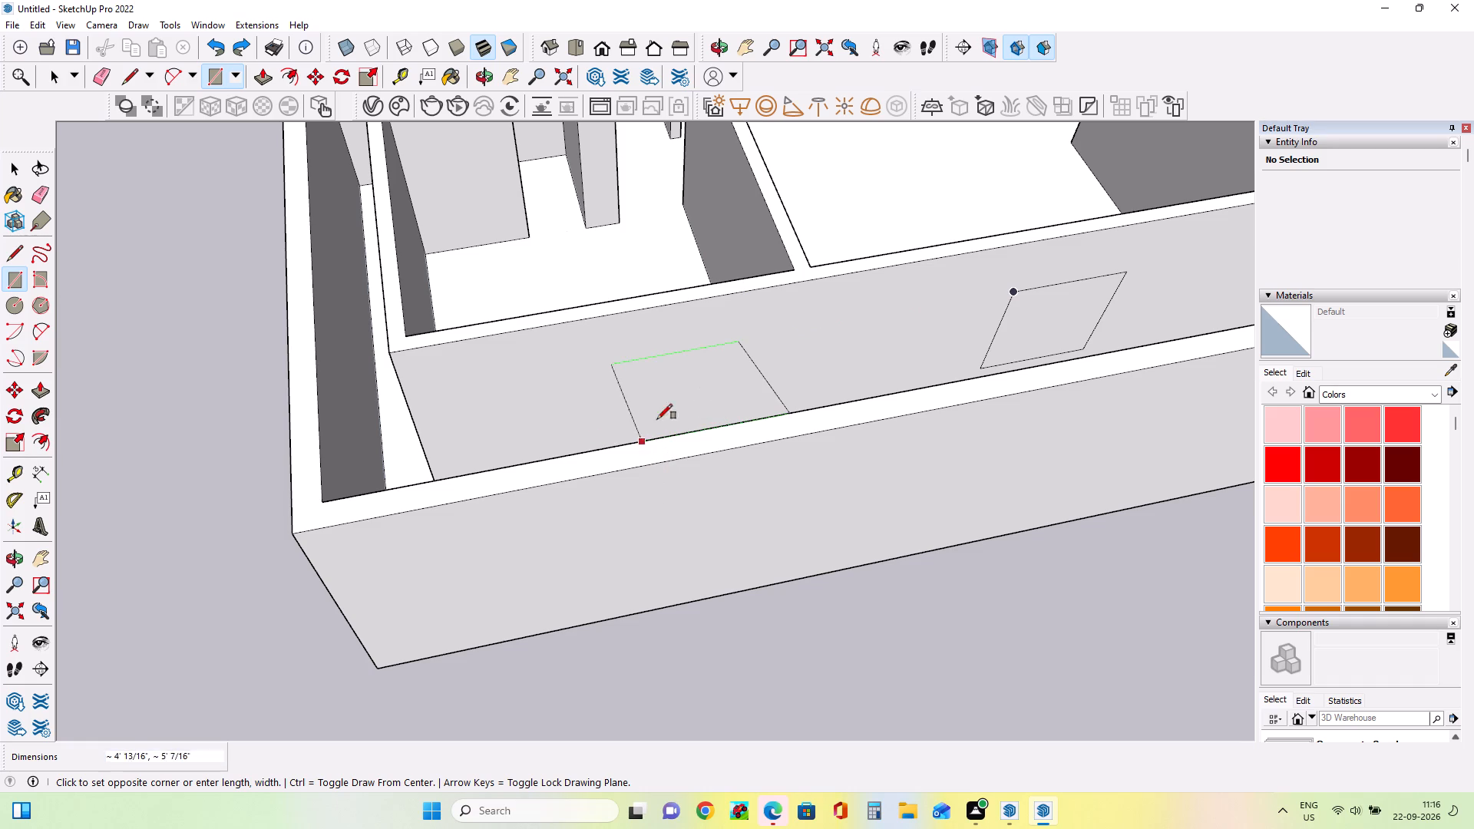
pyautogui.press('4')
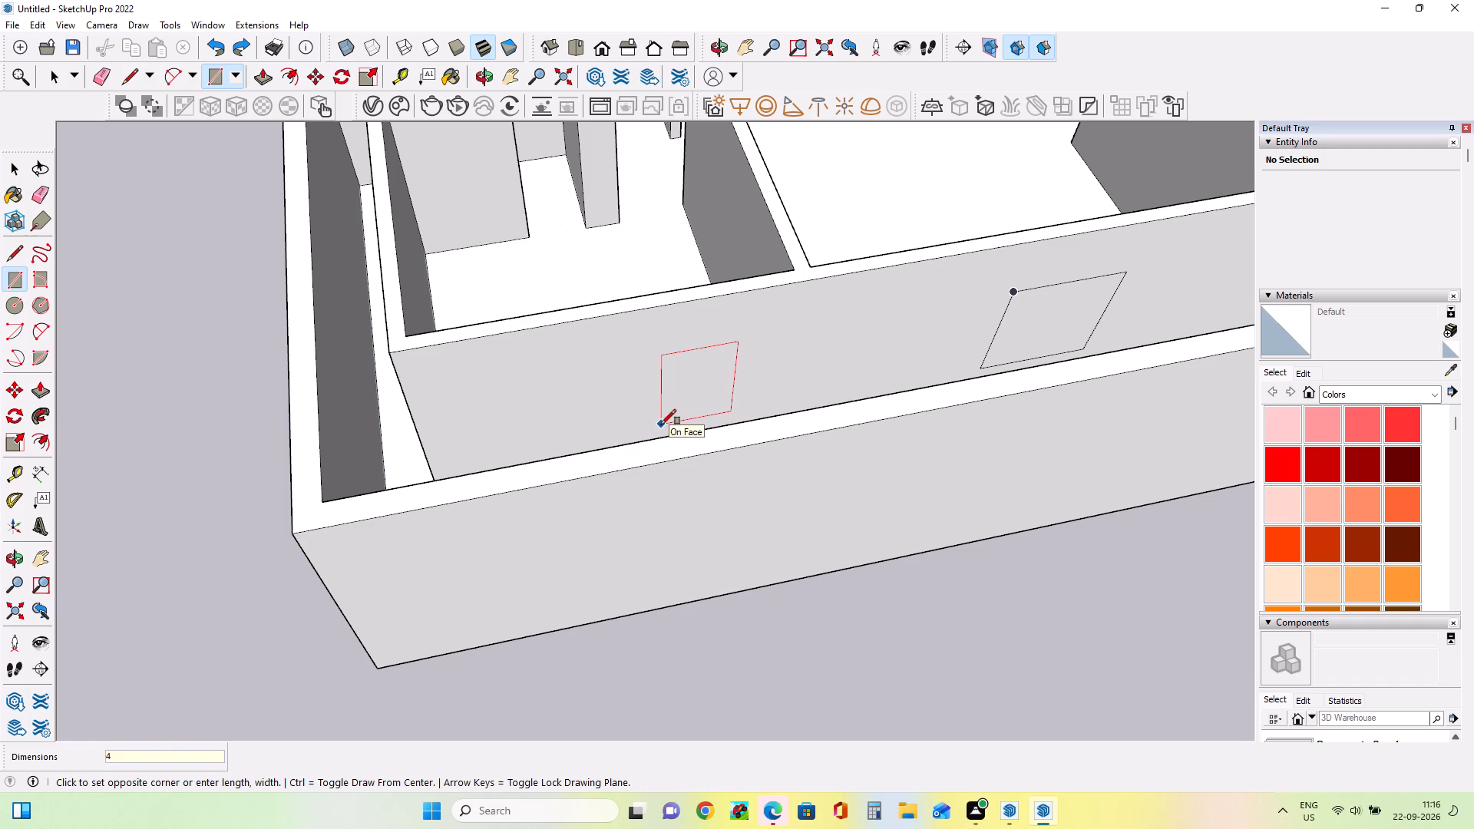
pyautogui.press("'")
pyautogui.press(',')
pyautogui.write("4'")
pyautogui.press('Return')
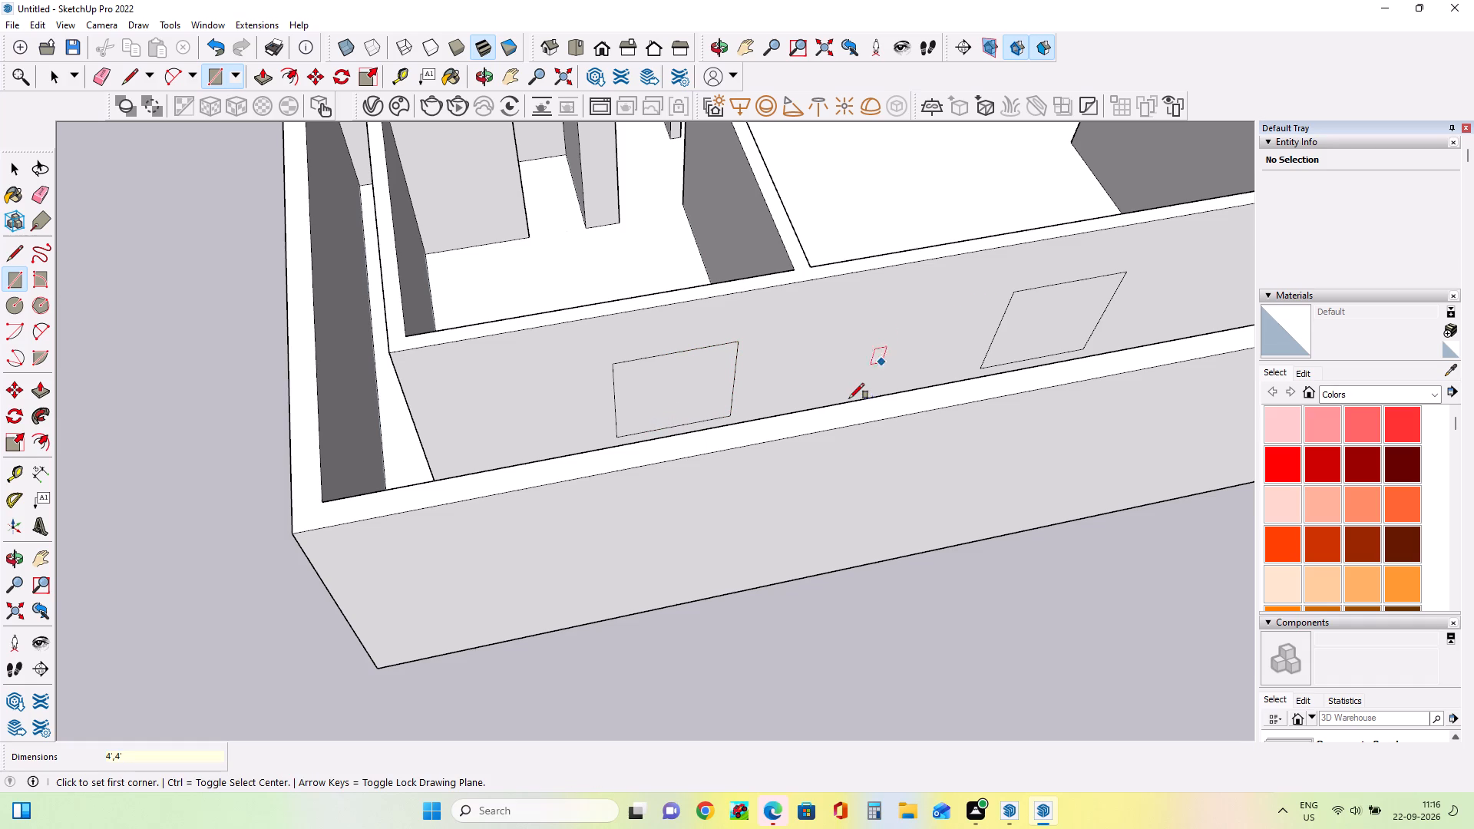
pyautogui.scroll(-6, 849, 398)
pyautogui.moveTo(877, 398); pyautogui.dragTo(833, 369, button='middle')
pyautogui.scroll(4, 731, 388)
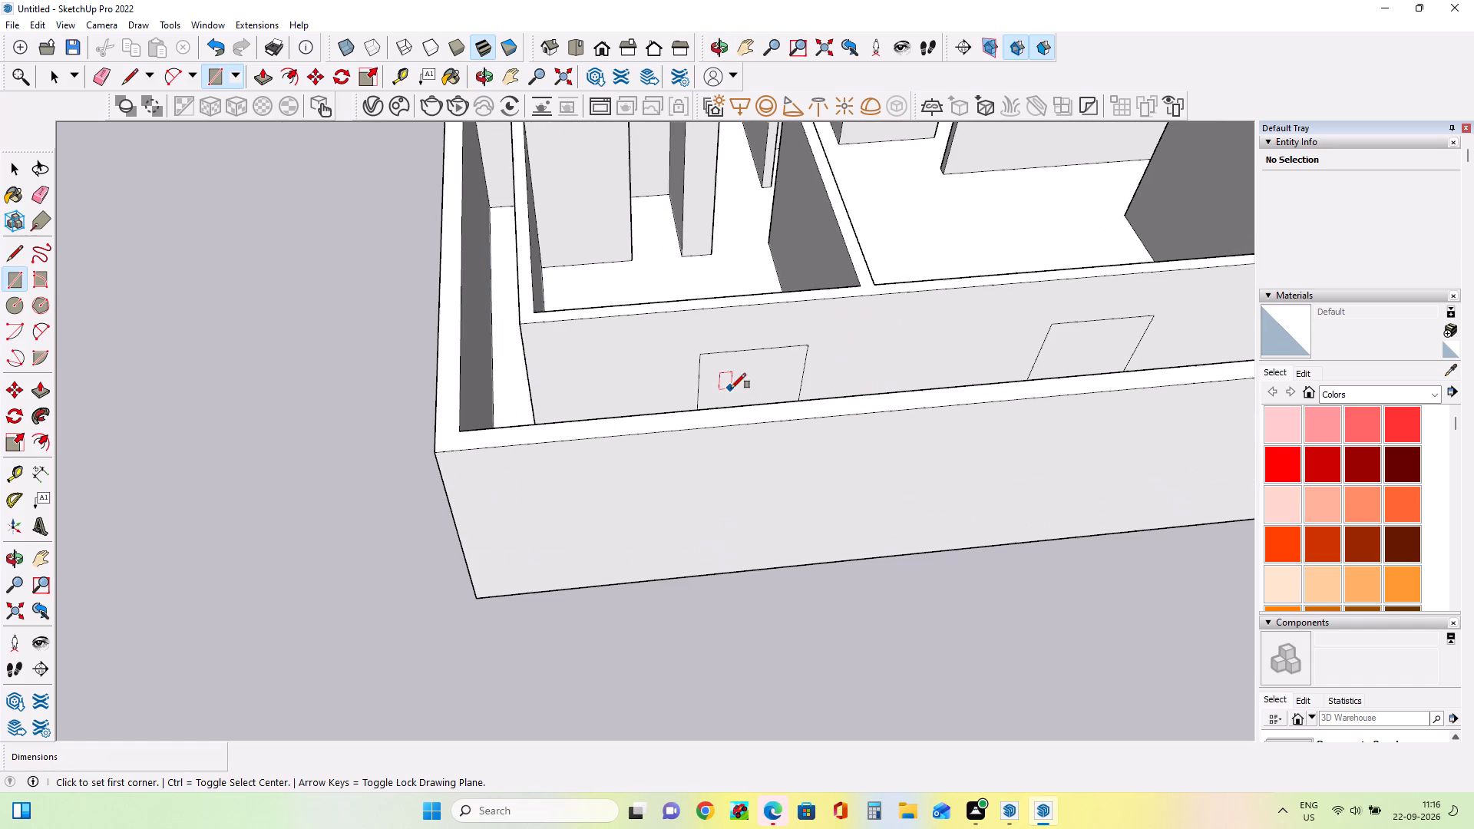
# Push/Pull the two 4' by 4' rectangles on the long inner wall 6" through, opening windows to the rear and middle rooms.
pyautogui.click(45, 388)
pyautogui.click(778, 378)
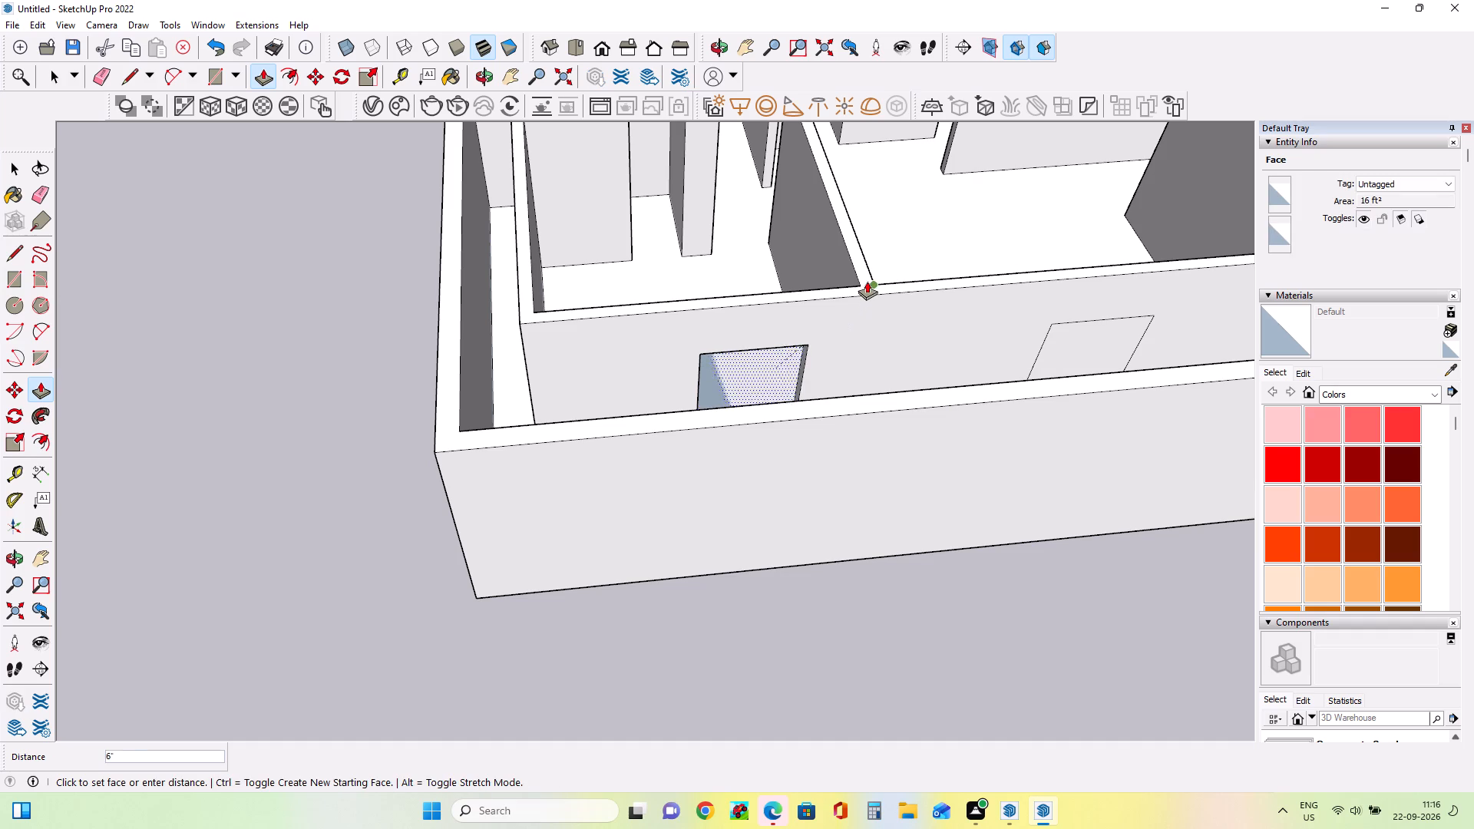
pyautogui.click(855, 287)
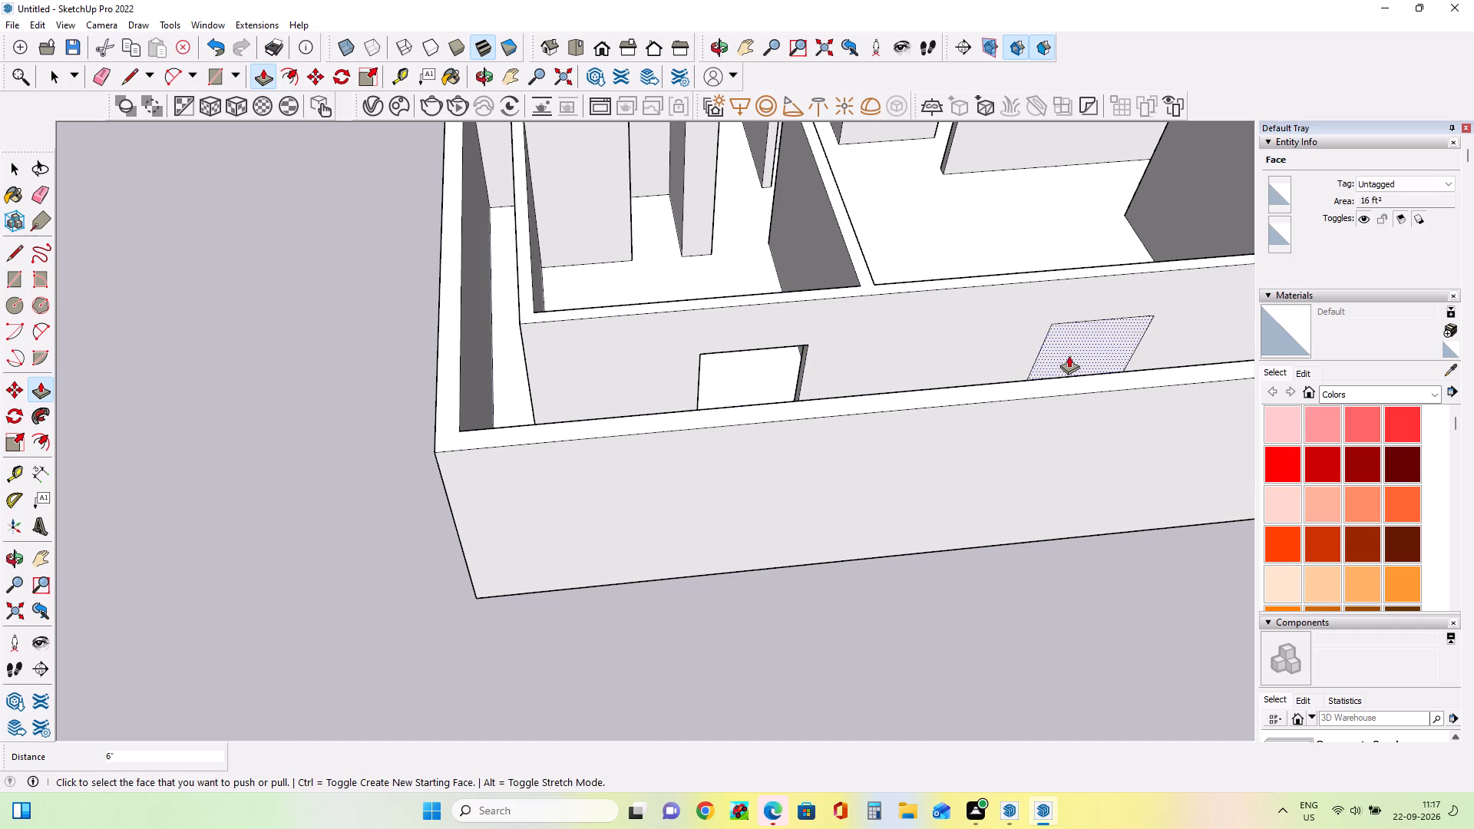
pyautogui.click(1069, 354)
pyautogui.click(982, 276)
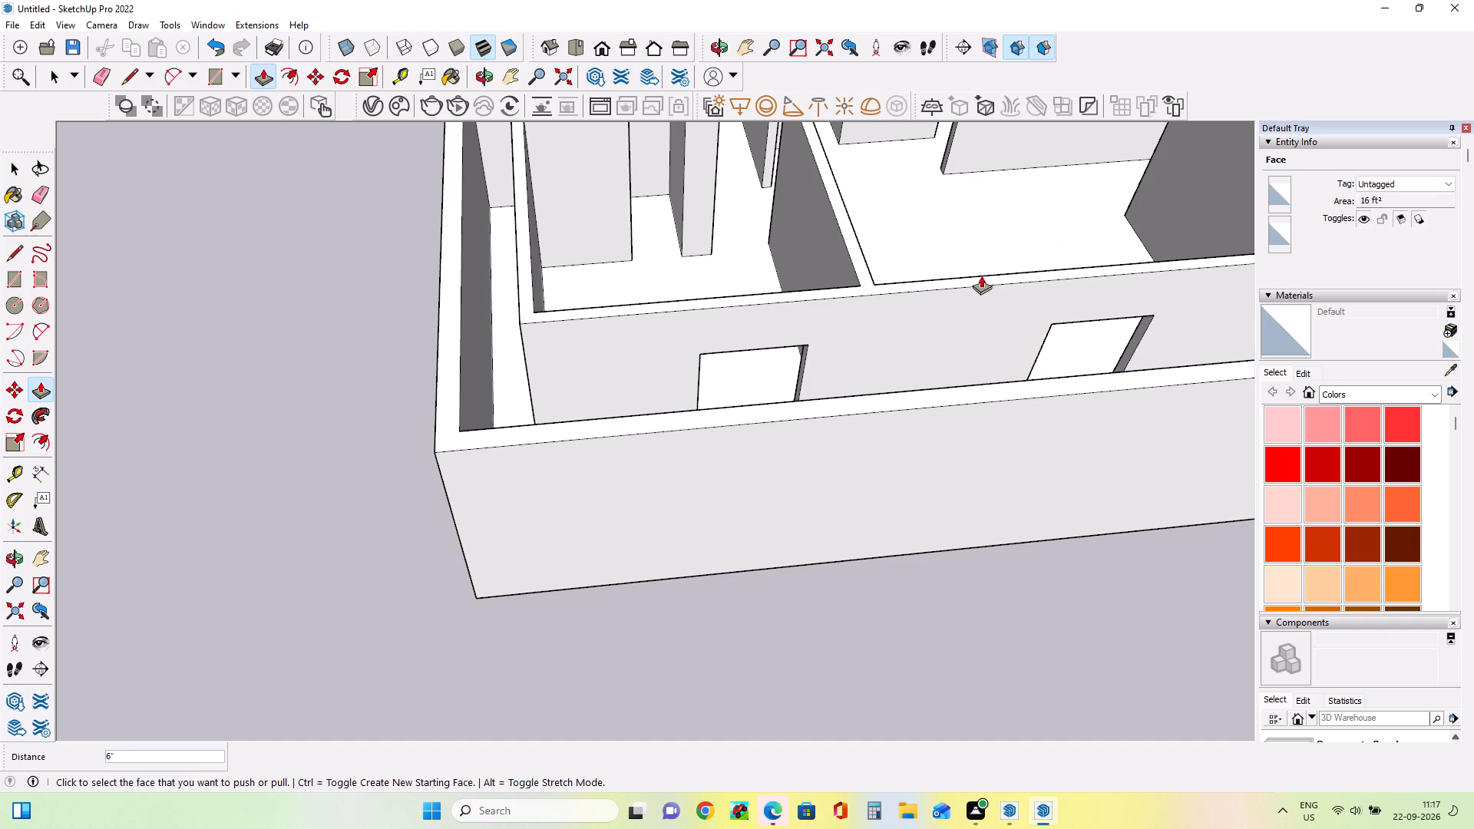
# Push/Pull the 4' by 4' rectangle on the cross wall between the middle room and the front area 6" through as a window opening.
pyautogui.scroll(-9, 937, 345)
pyautogui.moveTo(996, 422); pyautogui.dragTo(698, 424, button='middle')
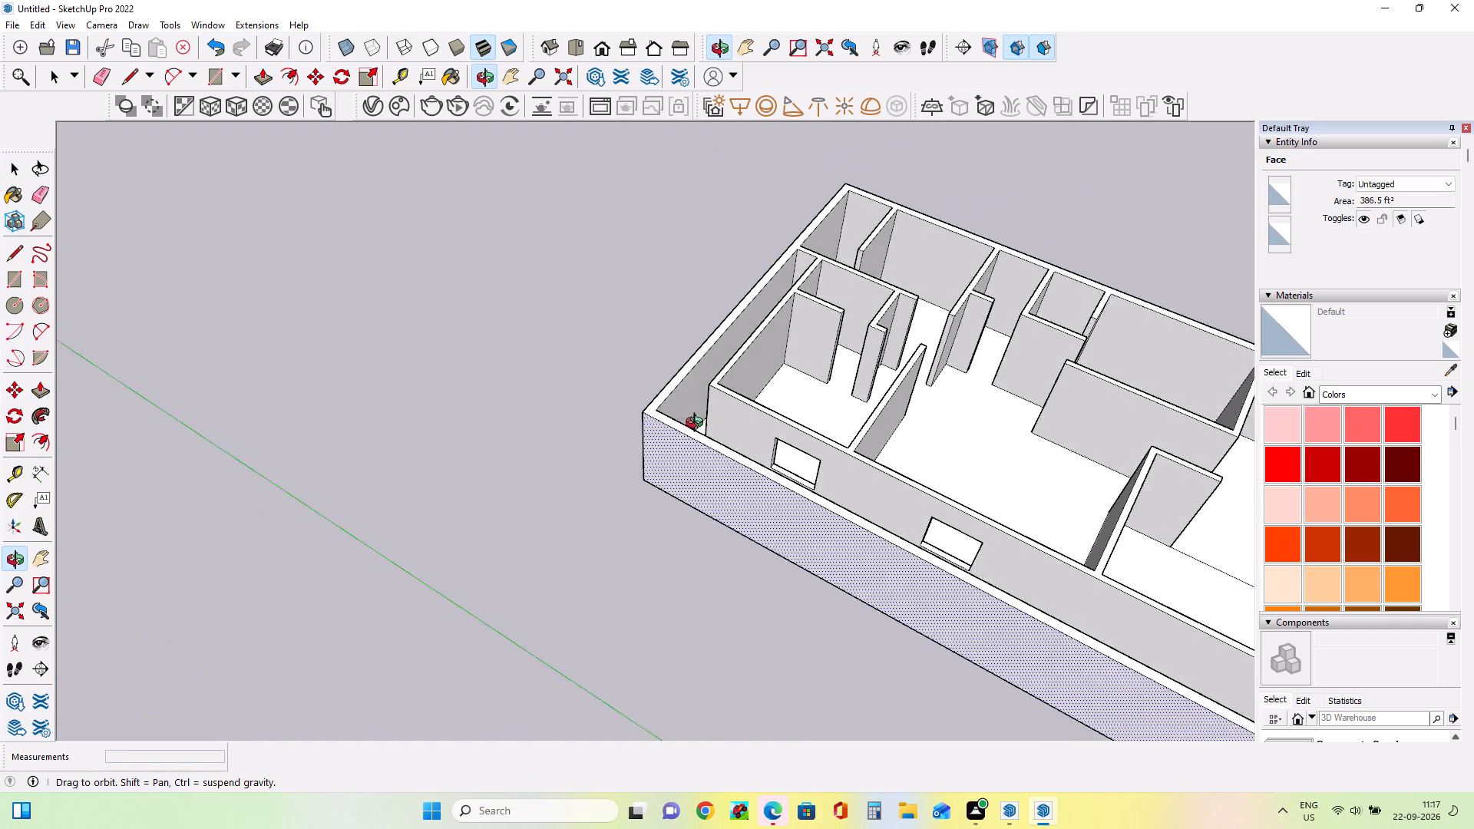
pyautogui.moveTo(698, 424); pyautogui.dragTo(655, 409, button='middle')
pyautogui.scroll(-7, 702, 412)
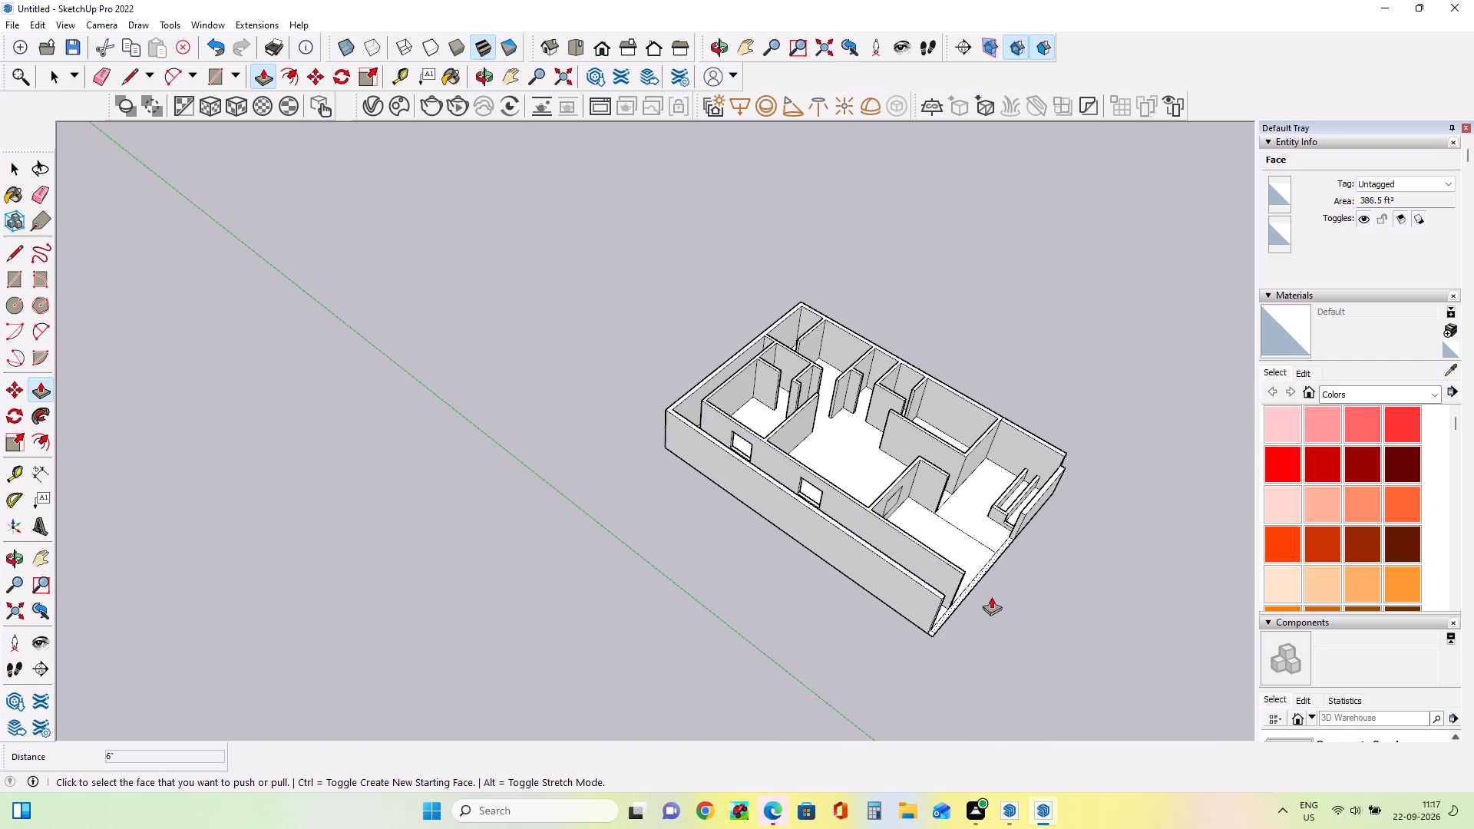
pyautogui.moveTo(996, 593); pyautogui.dragTo(800, 566, button='middle')
pyautogui.scroll(8, 843, 573)
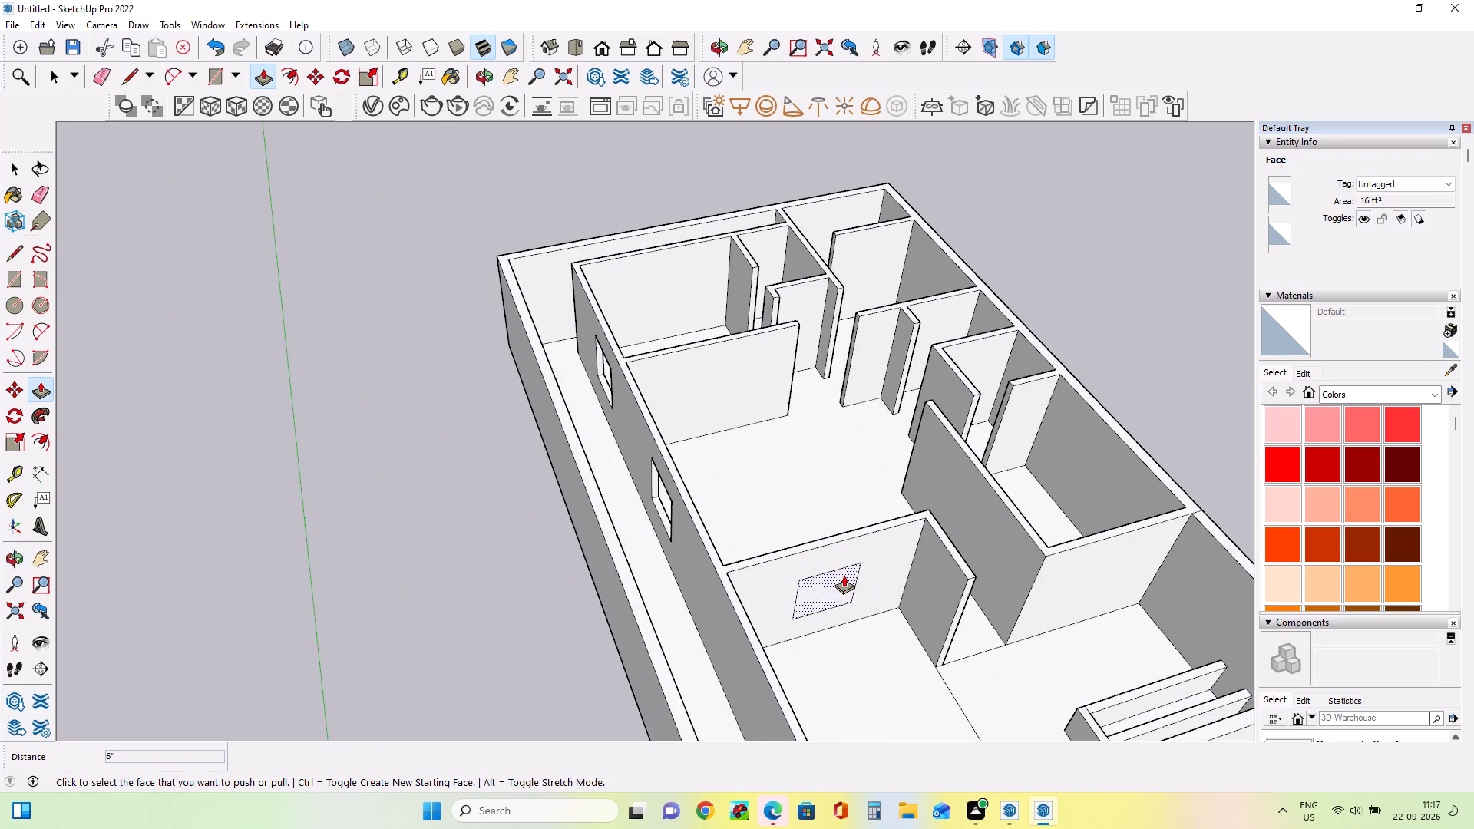
pyautogui.click(844, 575)
pyautogui.click(874, 520)
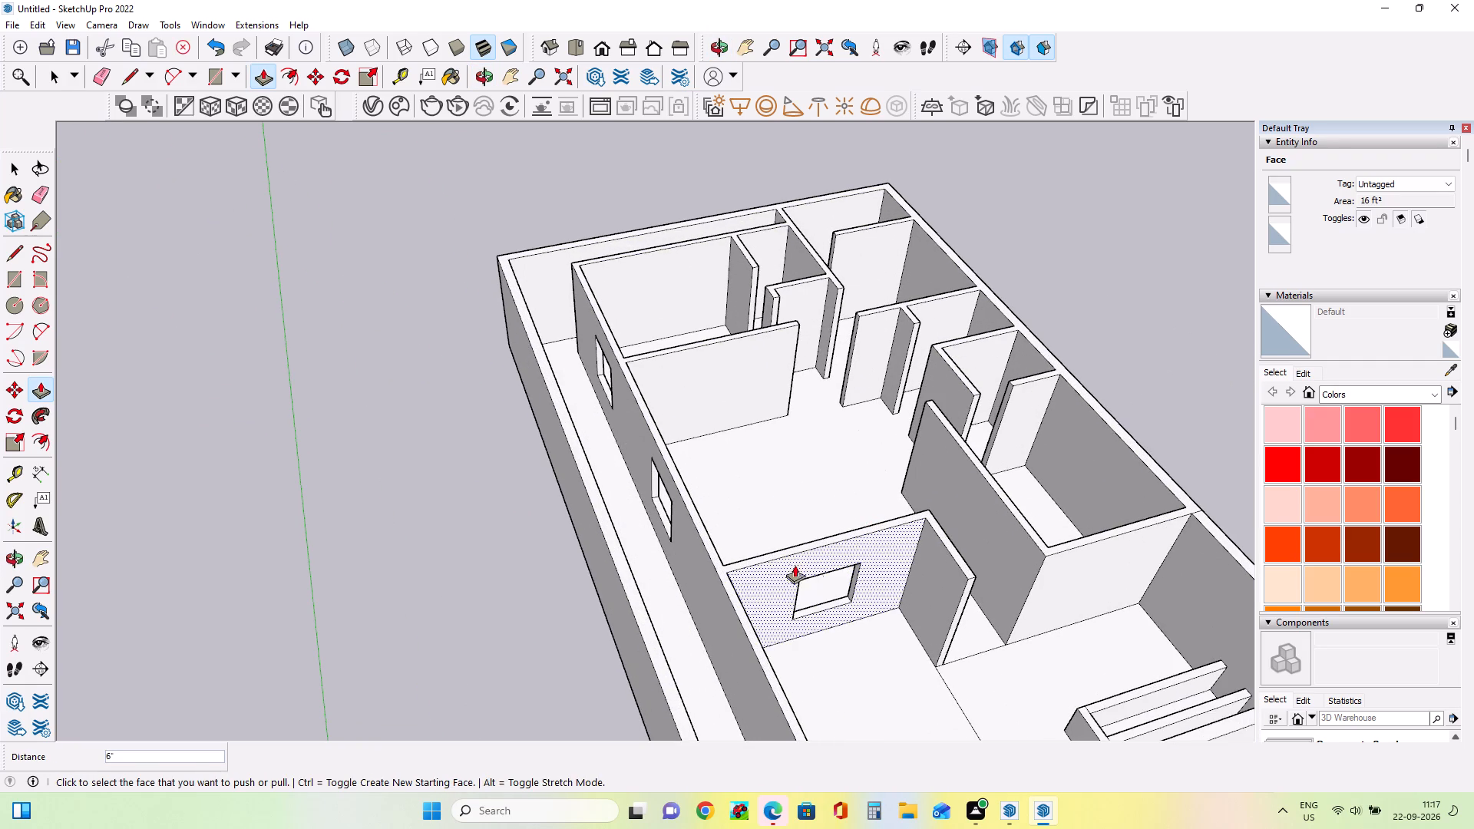
# Examine the rear room's end wall and the rest of the plan from several sides for further window positions.
pyautogui.moveTo(848, 587); pyautogui.dragTo(1231, 561, button='middle')
pyautogui.moveTo(1248, 557); pyautogui.dragTo(1304, 532, button='middle')
pyautogui.moveTo(839, 496); pyautogui.dragTo(1222, 395, button='middle')
pyautogui.moveTo(633, 412); pyautogui.dragTo(783, 521, button='middle')
pyautogui.scroll(4, 682, 434)
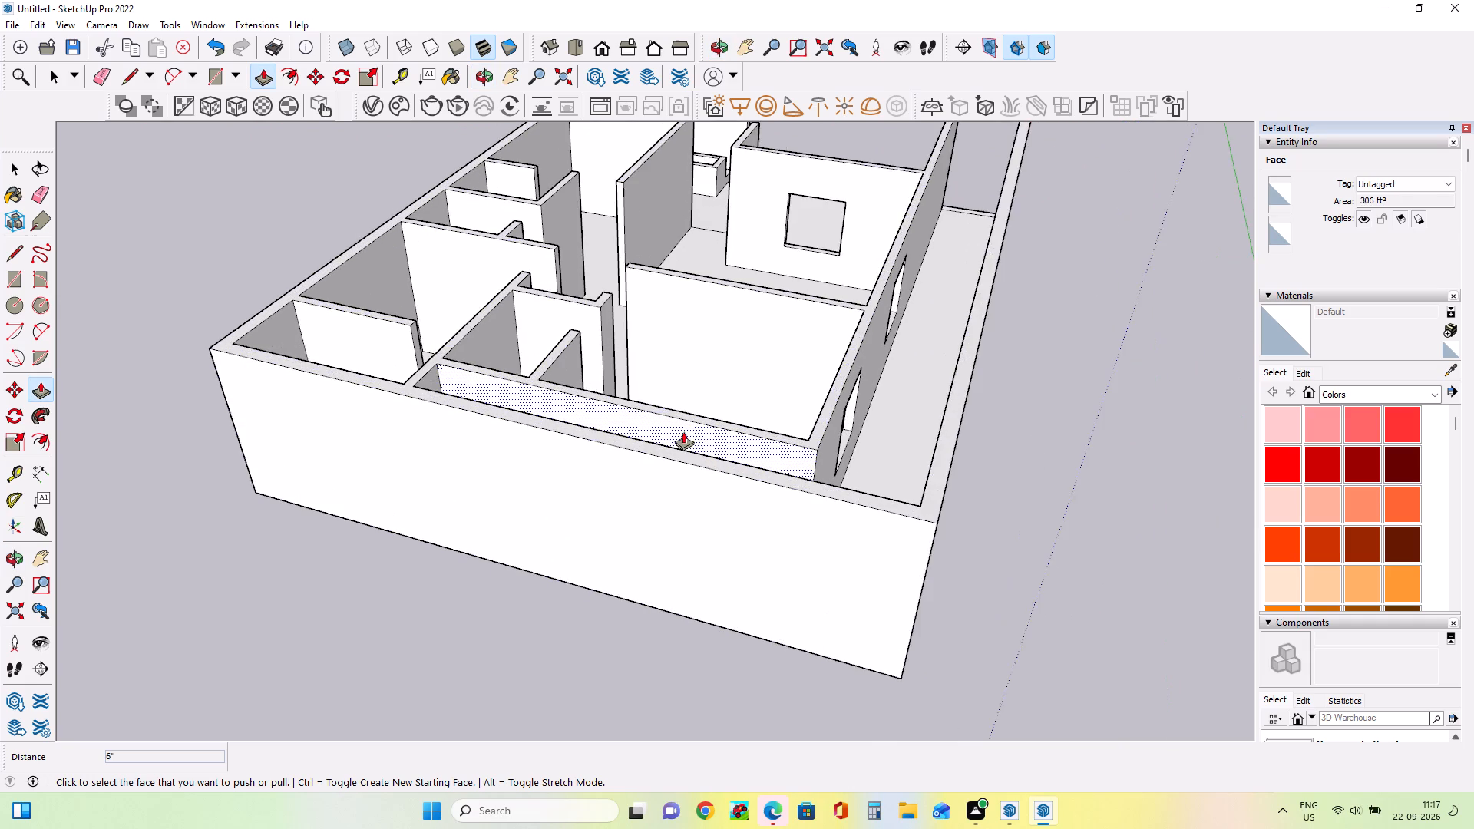
pyautogui.scroll(4, 687, 431)
pyautogui.moveTo(725, 449); pyautogui.dragTo(748, 547, button='middle')
pyautogui.scroll(7, 713, 575)
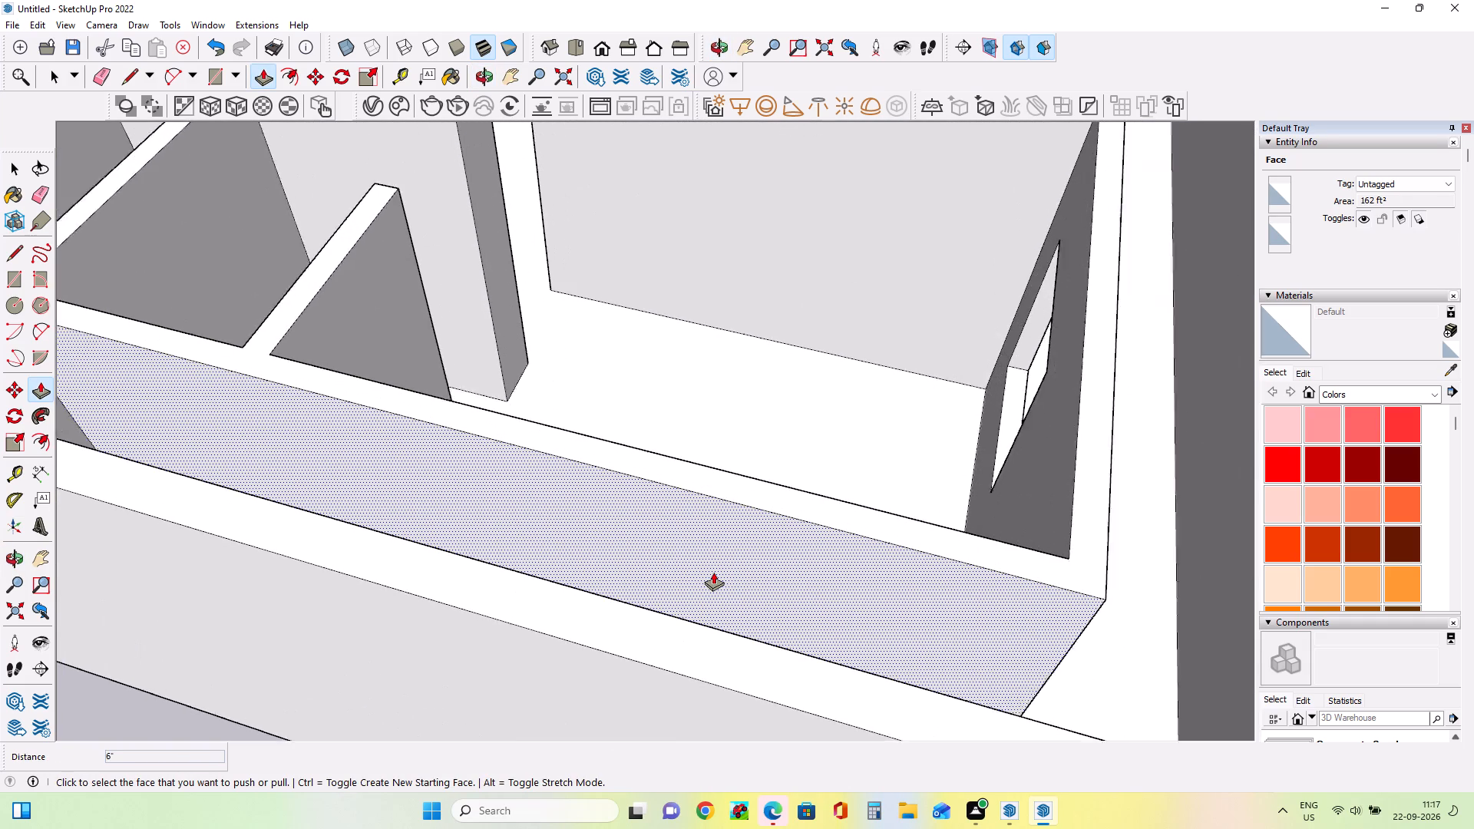
pyautogui.scroll(2, 713, 572)
pyautogui.moveTo(729, 571); pyautogui.dragTo(912, 579, button='middle')
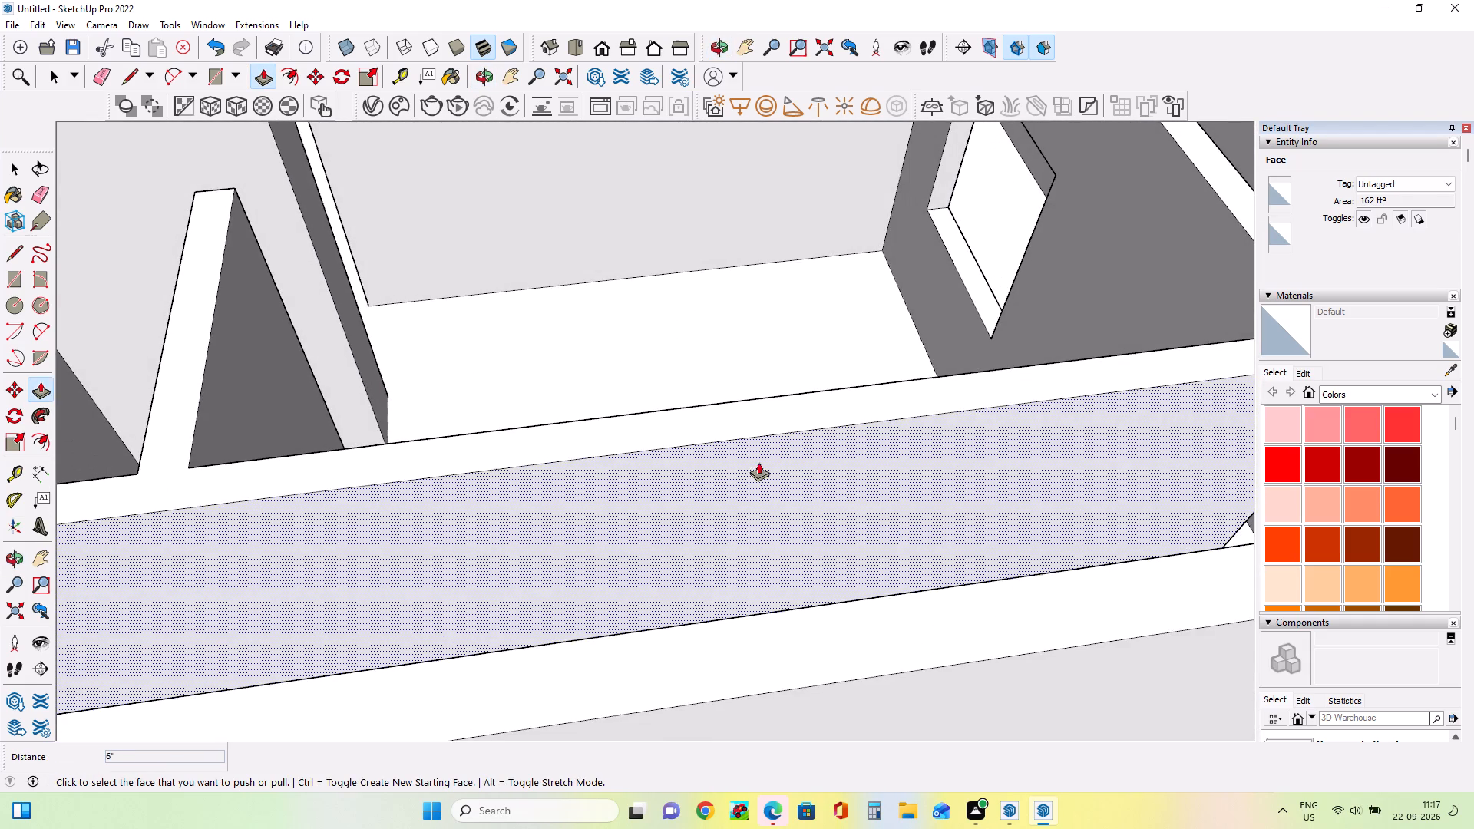
pyautogui.scroll(-9, 957, 466)
pyautogui.scroll(-2, 666, 503)
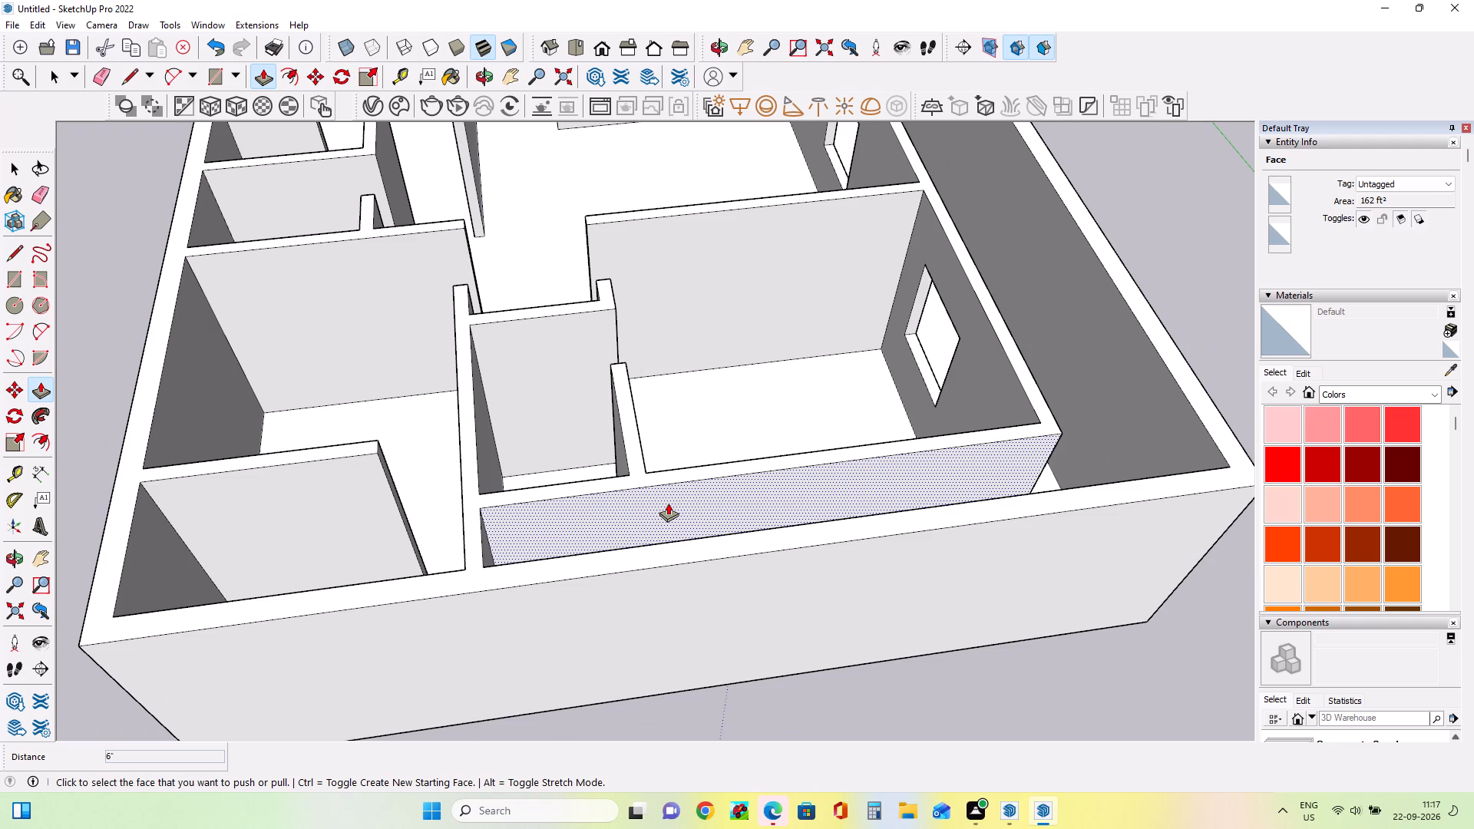
pyautogui.scroll(-3, 669, 503)
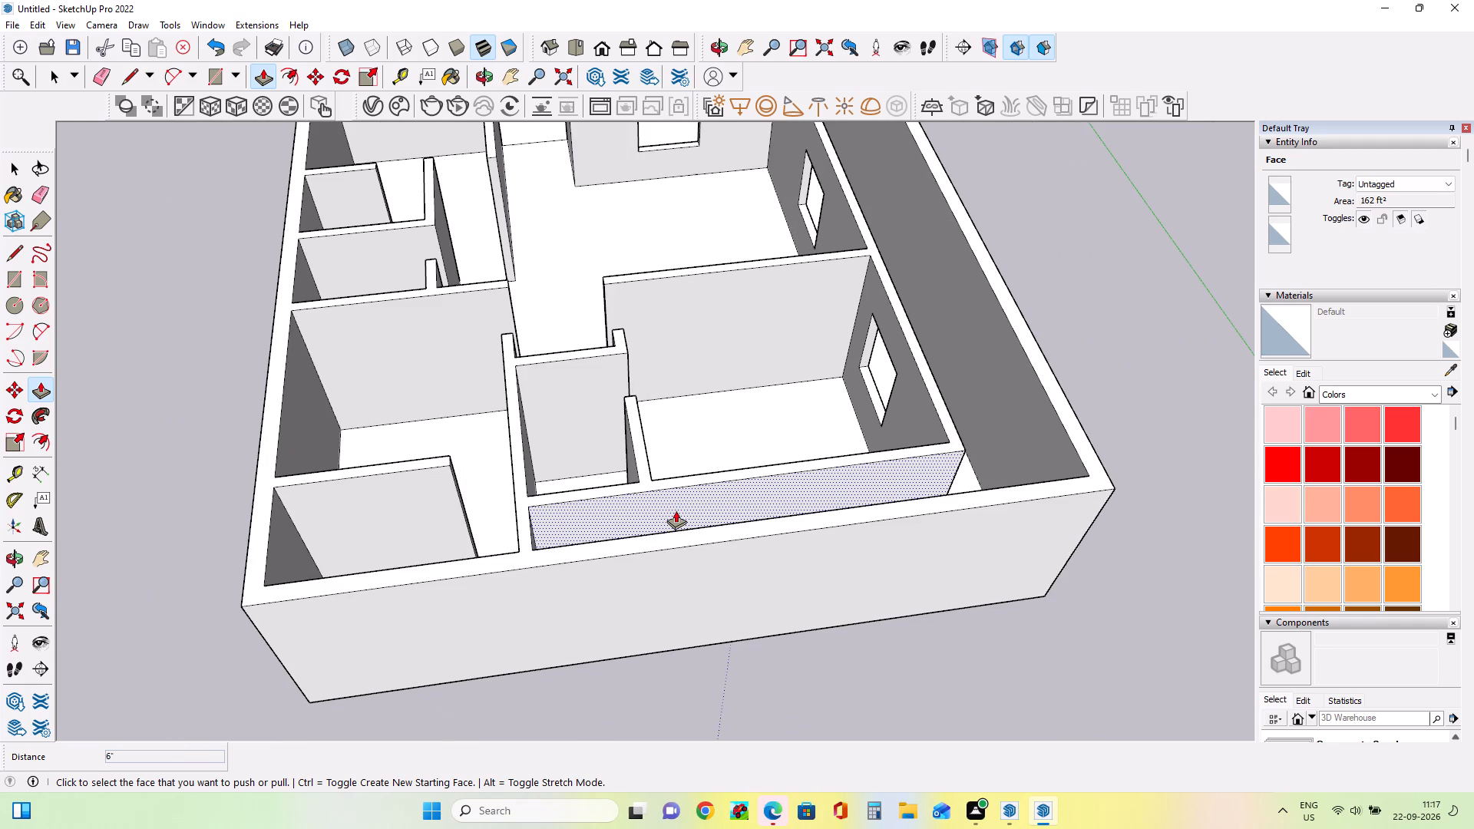
pyautogui.scroll(-2, 676, 512)
pyautogui.moveTo(870, 508); pyautogui.dragTo(532, 459, button='middle')
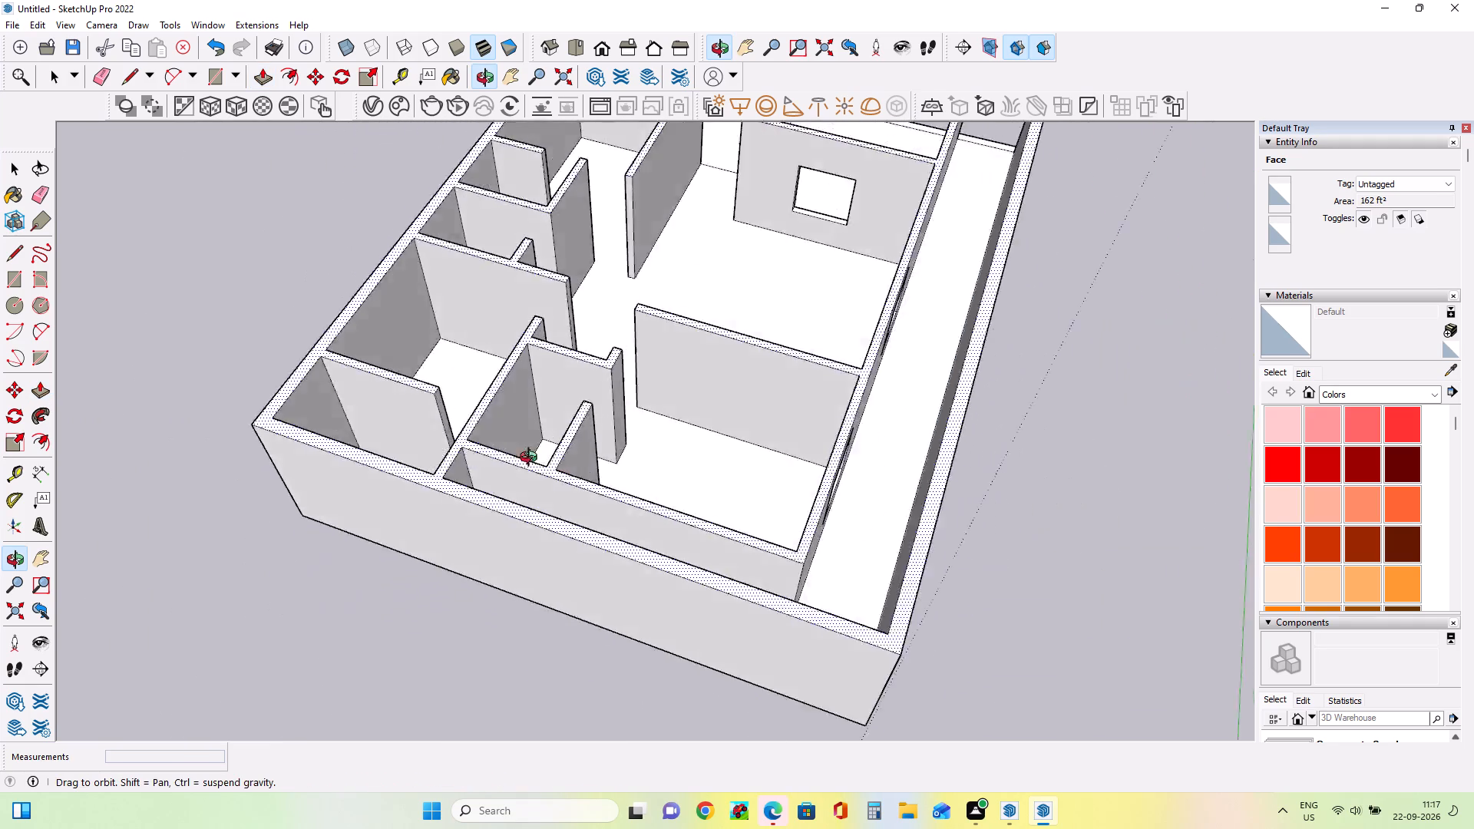
pyautogui.moveTo(532, 459); pyautogui.dragTo(416, 414, button='middle')
pyautogui.moveTo(1064, 481); pyautogui.dragTo(617, 538, button='middle')
pyautogui.moveTo(830, 531); pyautogui.dragTo(638, 537, button='middle')
pyautogui.scroll(-4, 656, 524)
pyautogui.scroll(-3, 789, 501)
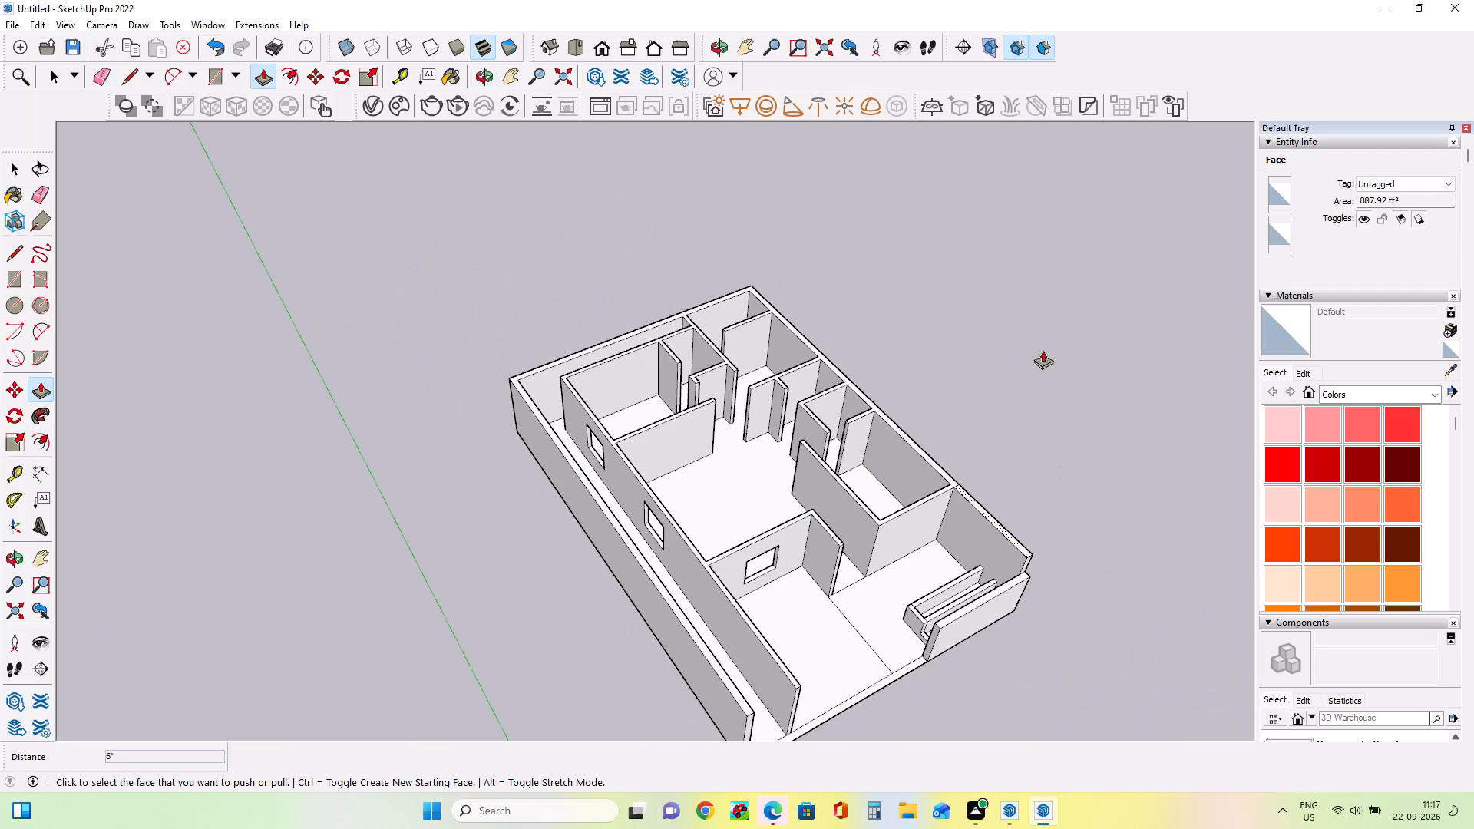
# Draw a 4' by 4' rectangle on the outer face of the rear room's end wall, facing the outer boundary wall.
pyautogui.moveTo(555, 476); pyautogui.dragTo(1170, 530, button='middle')
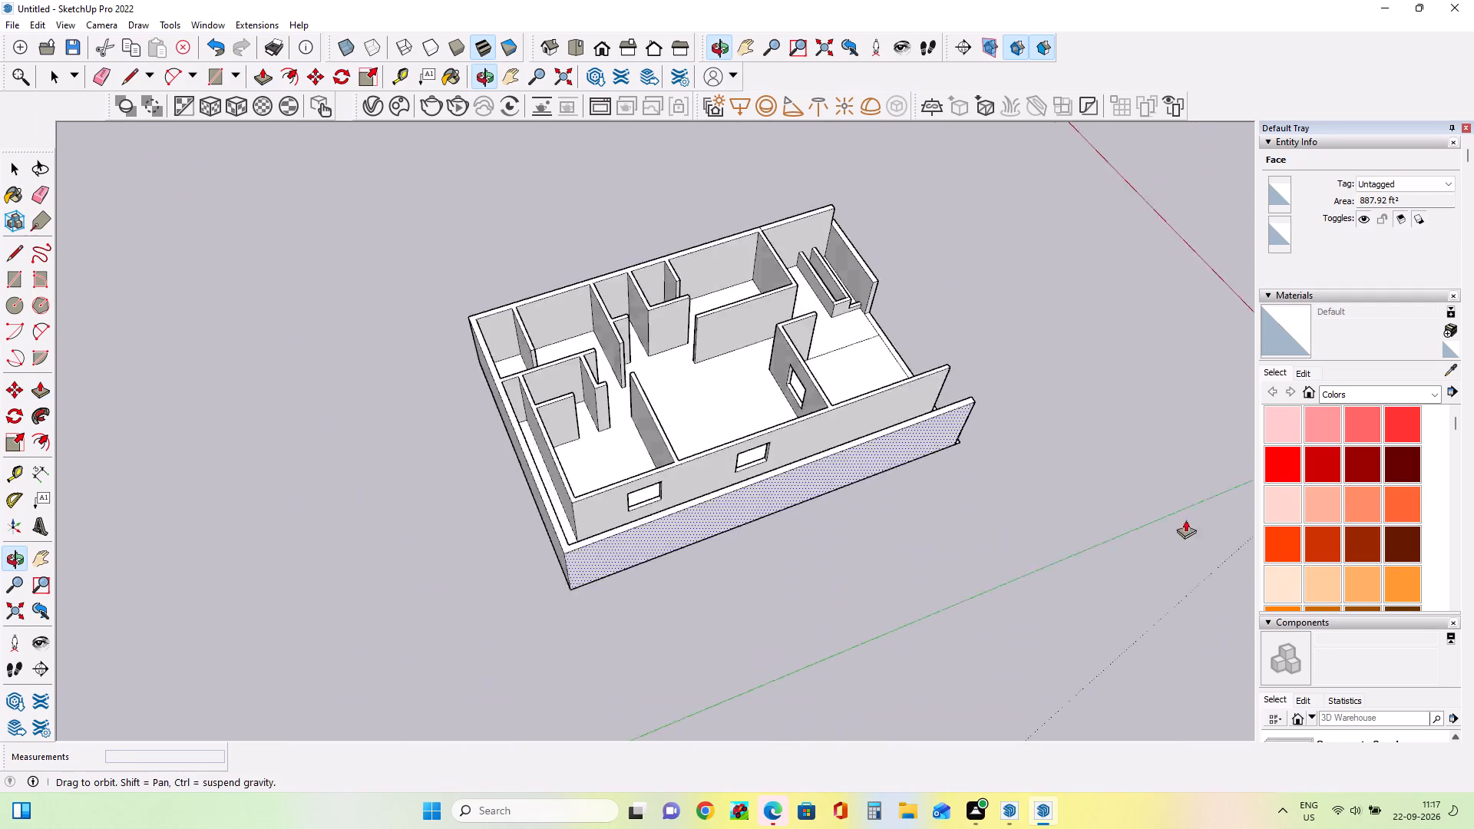
pyautogui.moveTo(504, 501); pyautogui.dragTo(787, 530, button='middle')
pyautogui.scroll(9, 634, 519)
pyautogui.moveTo(637, 514); pyautogui.dragTo(717, 510, button='middle')
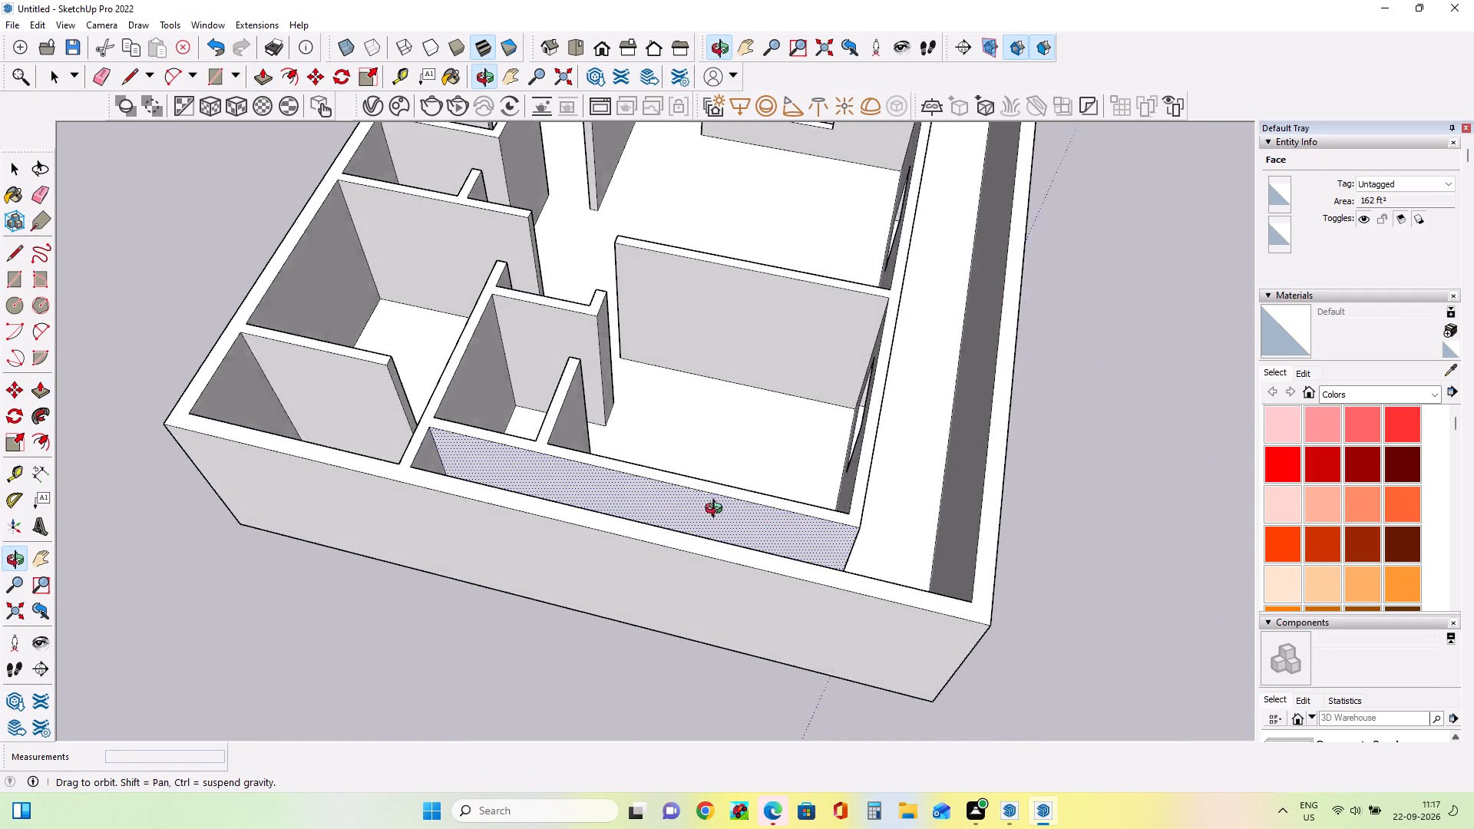
pyautogui.moveTo(717, 510); pyautogui.dragTo(860, 514, button='middle')
pyautogui.click(12, 277)
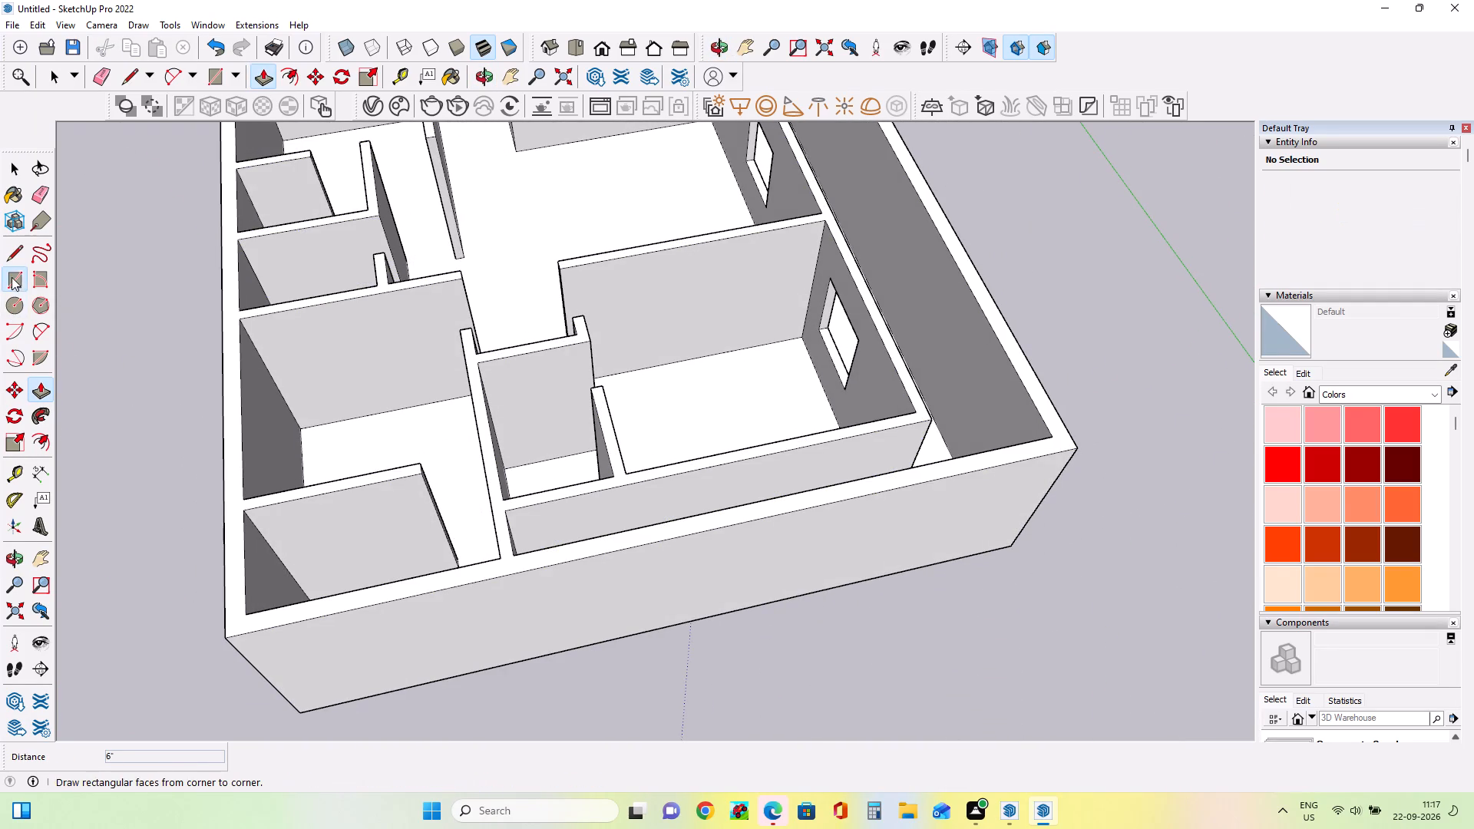
pyautogui.click(754, 480)
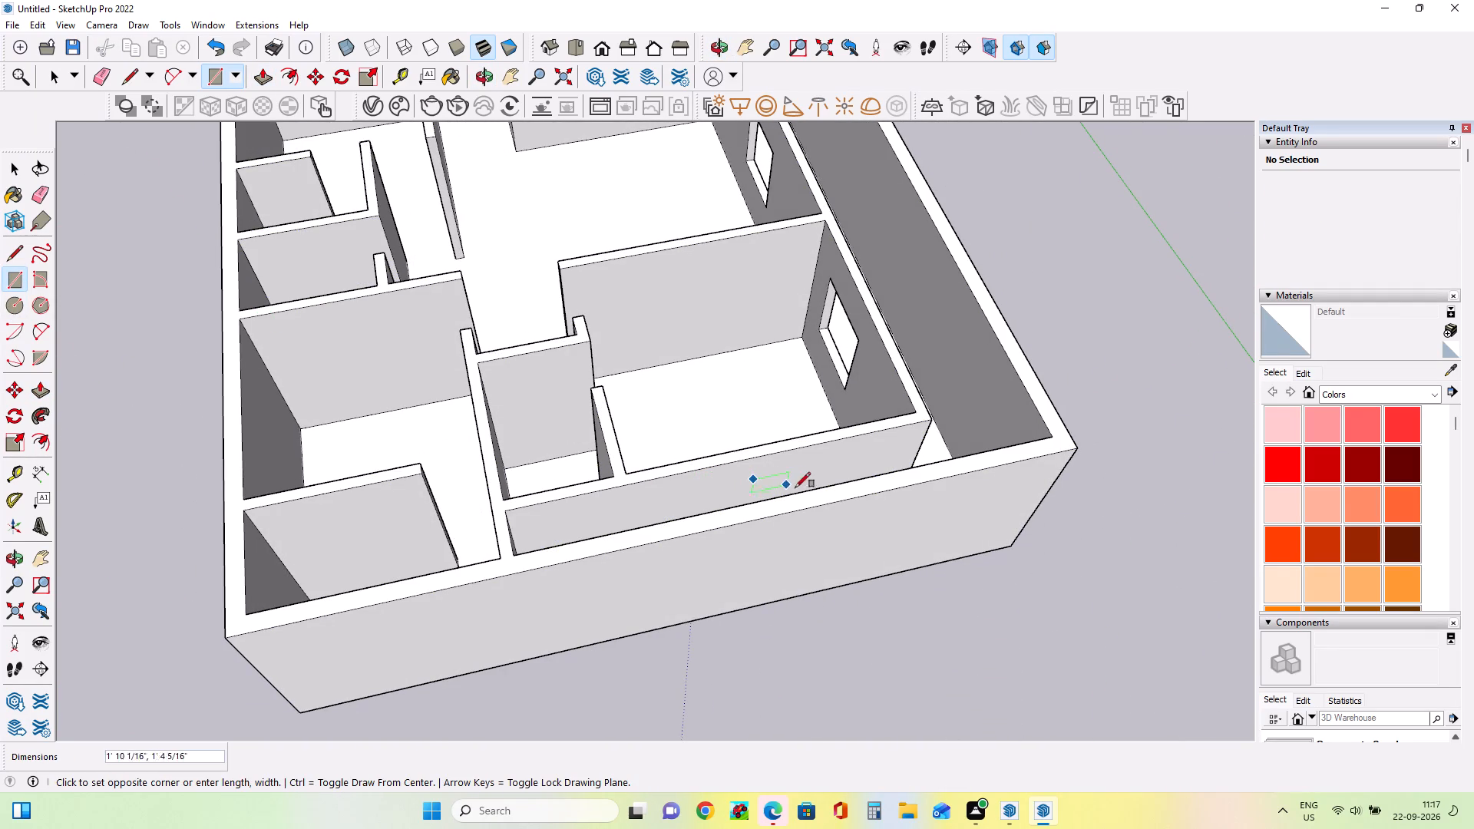
pyautogui.scroll(9, 822, 477)
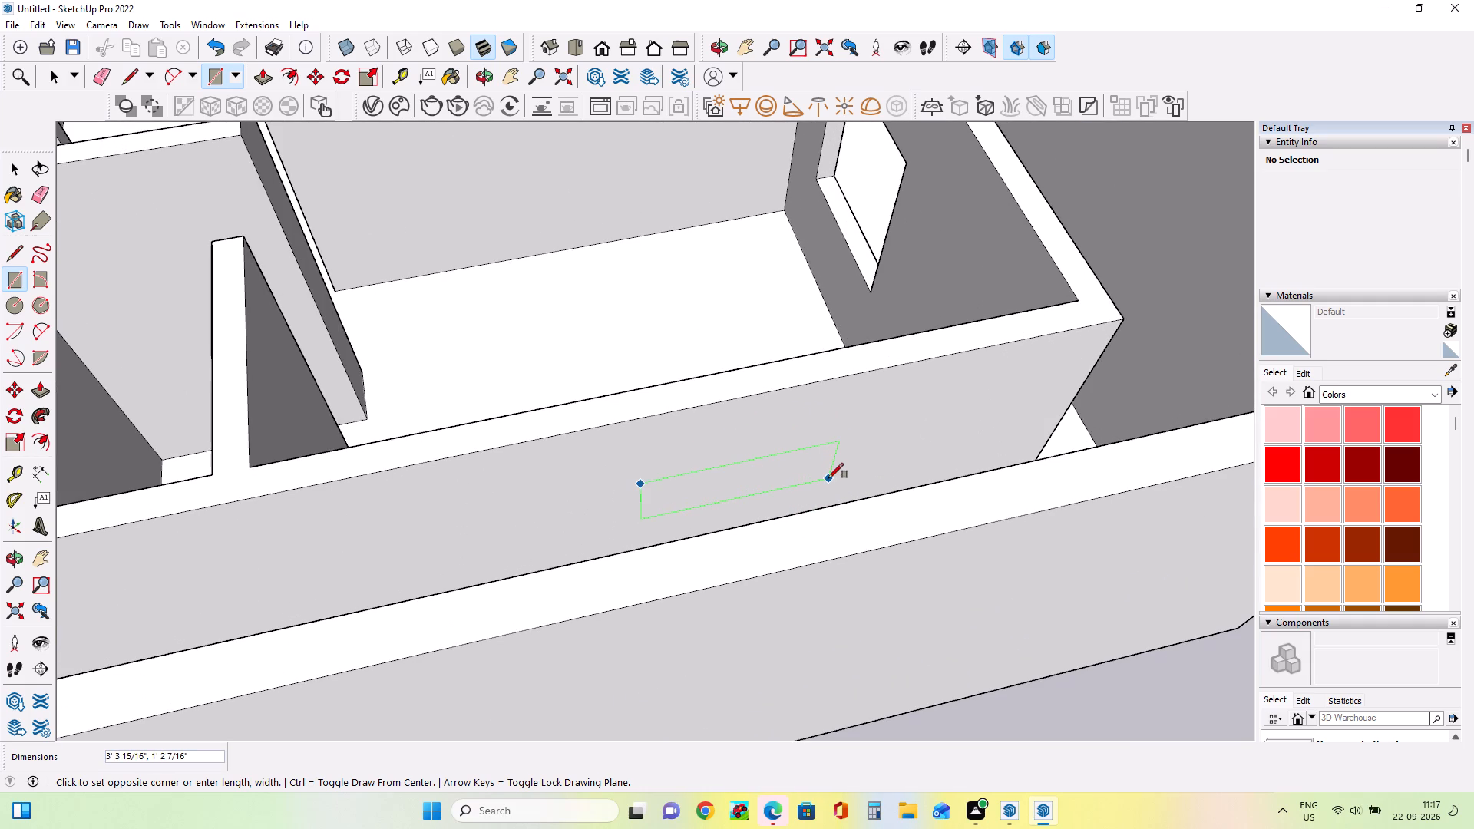
pyautogui.write("4'")
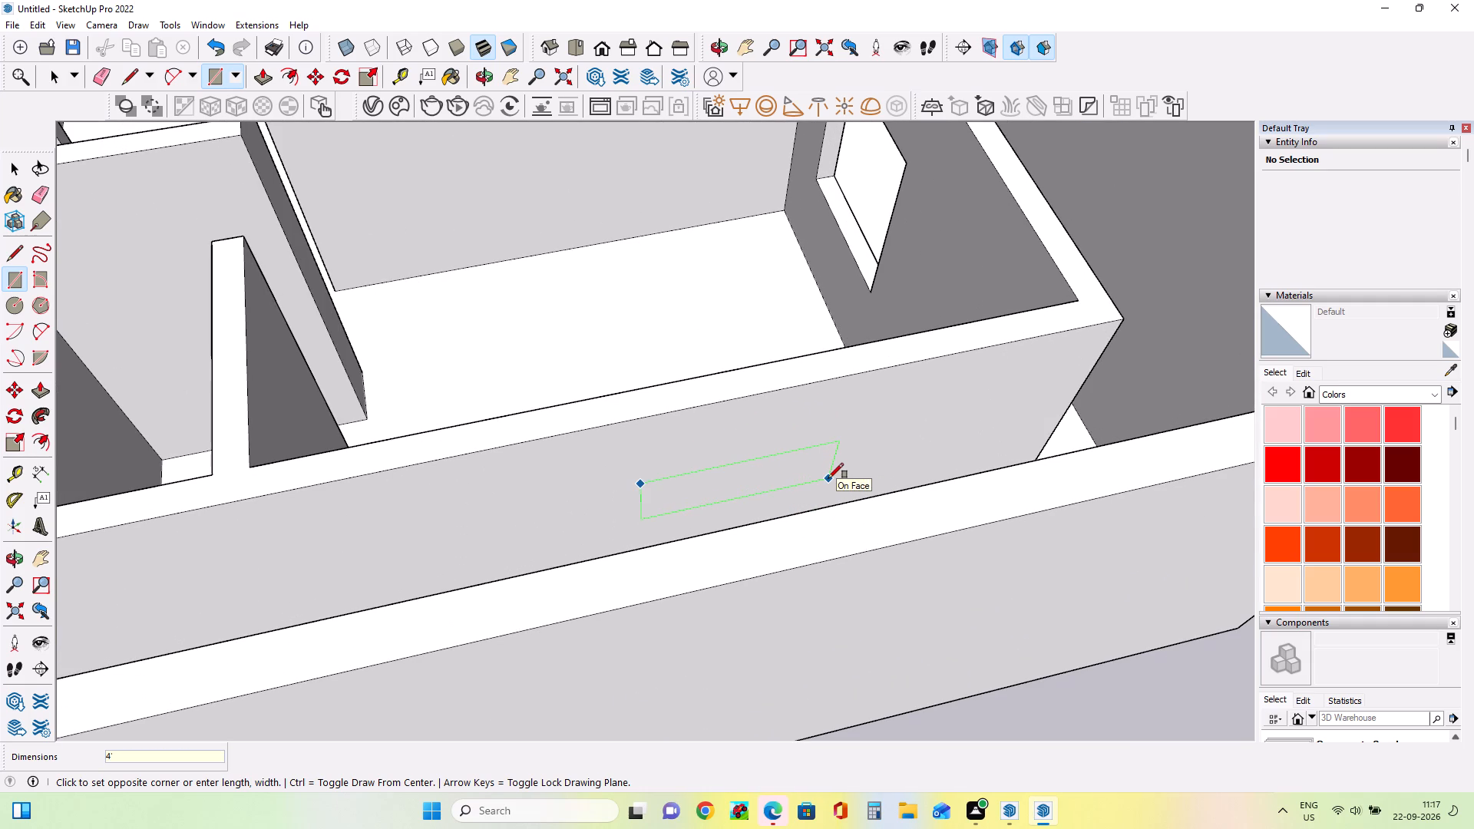
pyautogui.write(",4'")
pyautogui.press('Return')
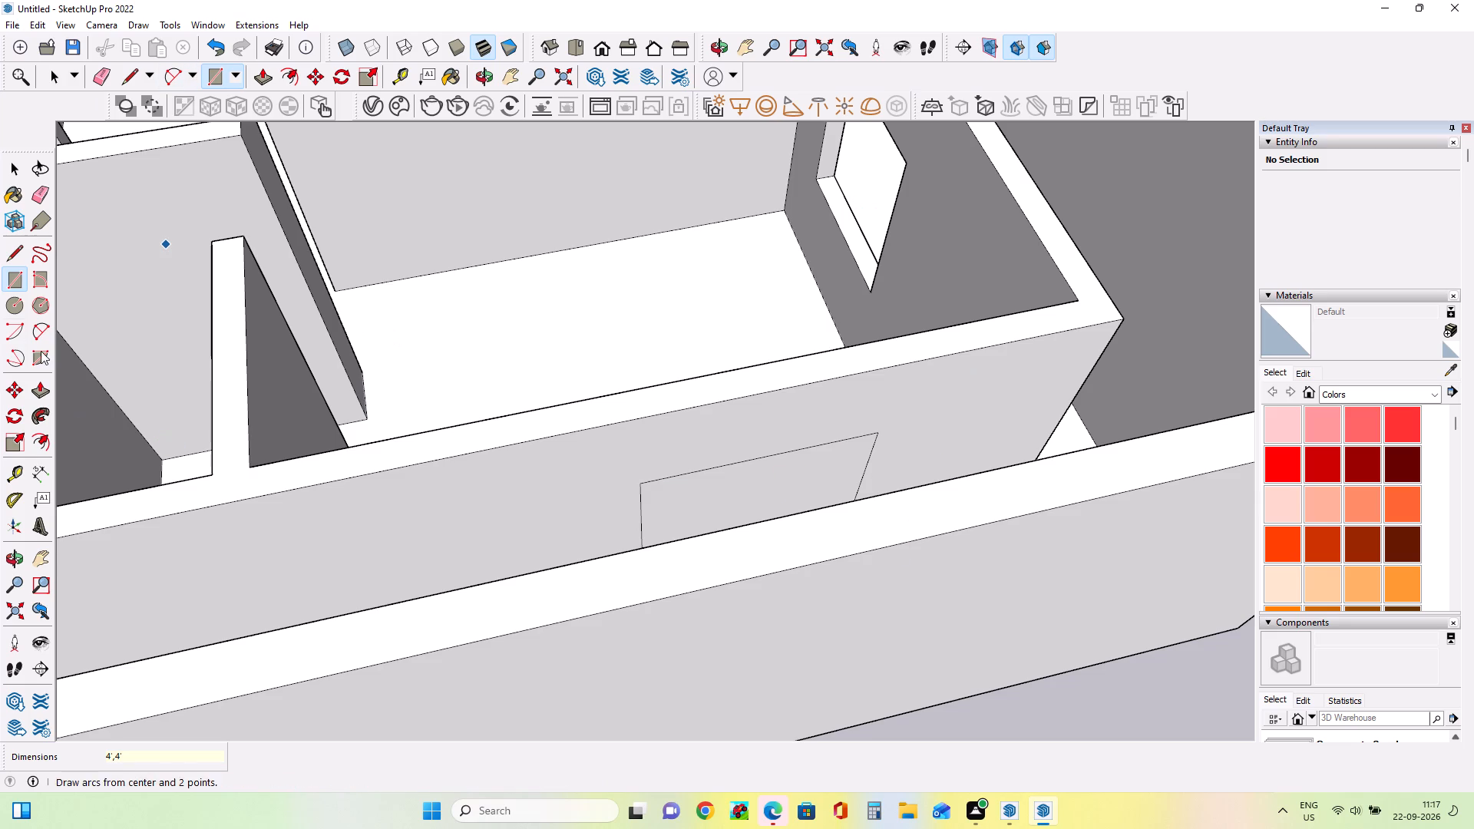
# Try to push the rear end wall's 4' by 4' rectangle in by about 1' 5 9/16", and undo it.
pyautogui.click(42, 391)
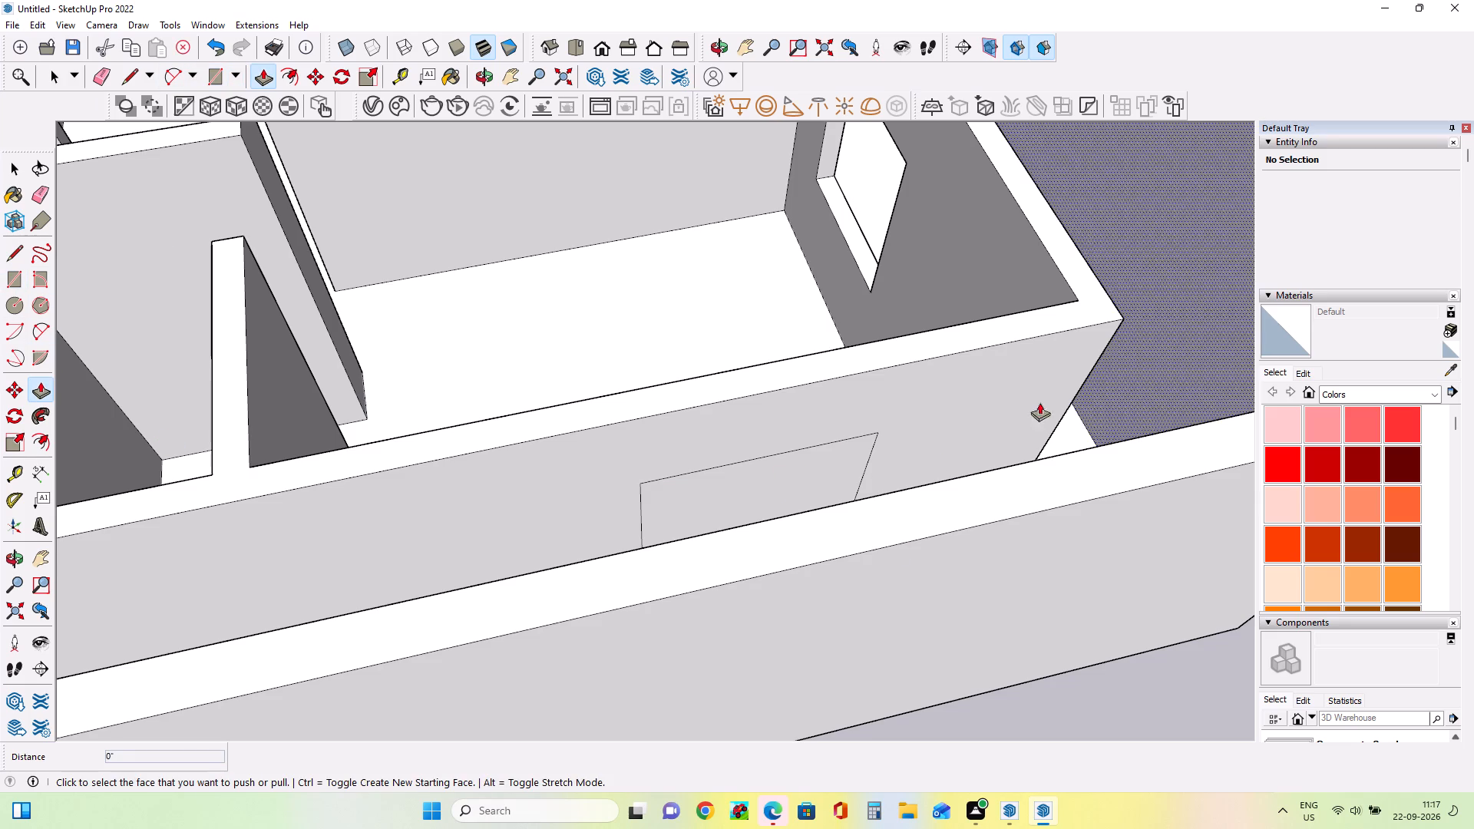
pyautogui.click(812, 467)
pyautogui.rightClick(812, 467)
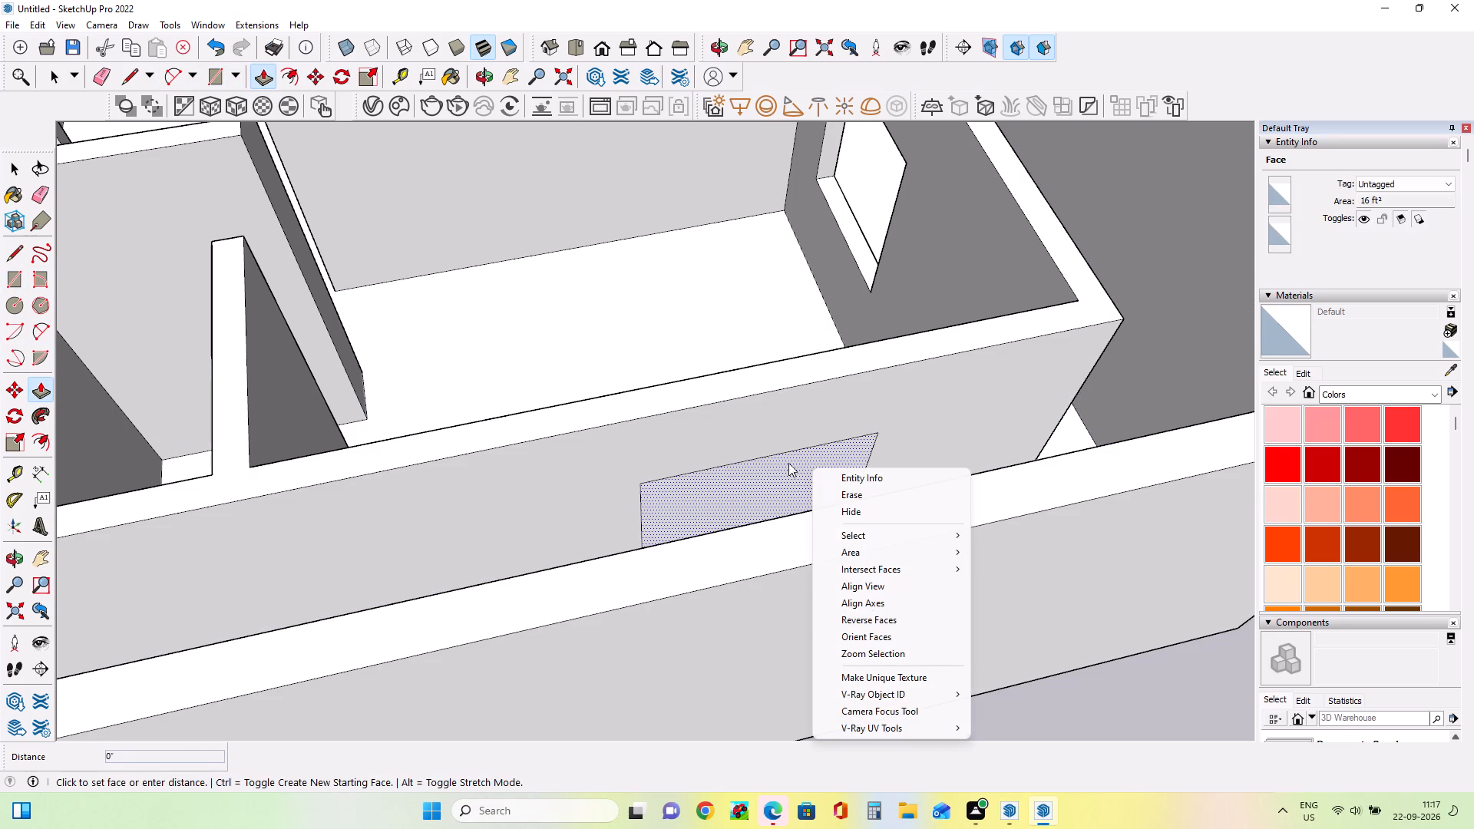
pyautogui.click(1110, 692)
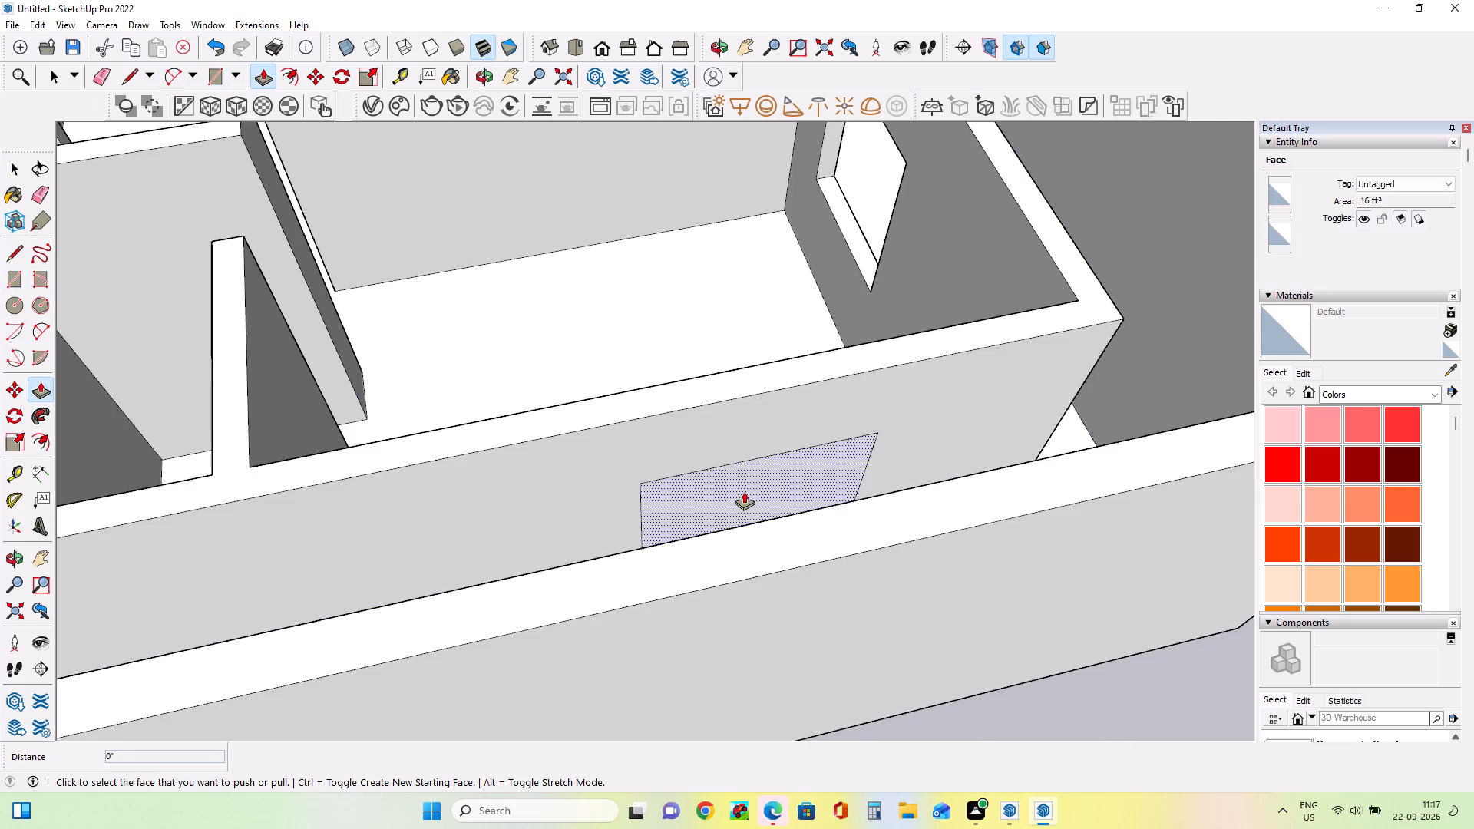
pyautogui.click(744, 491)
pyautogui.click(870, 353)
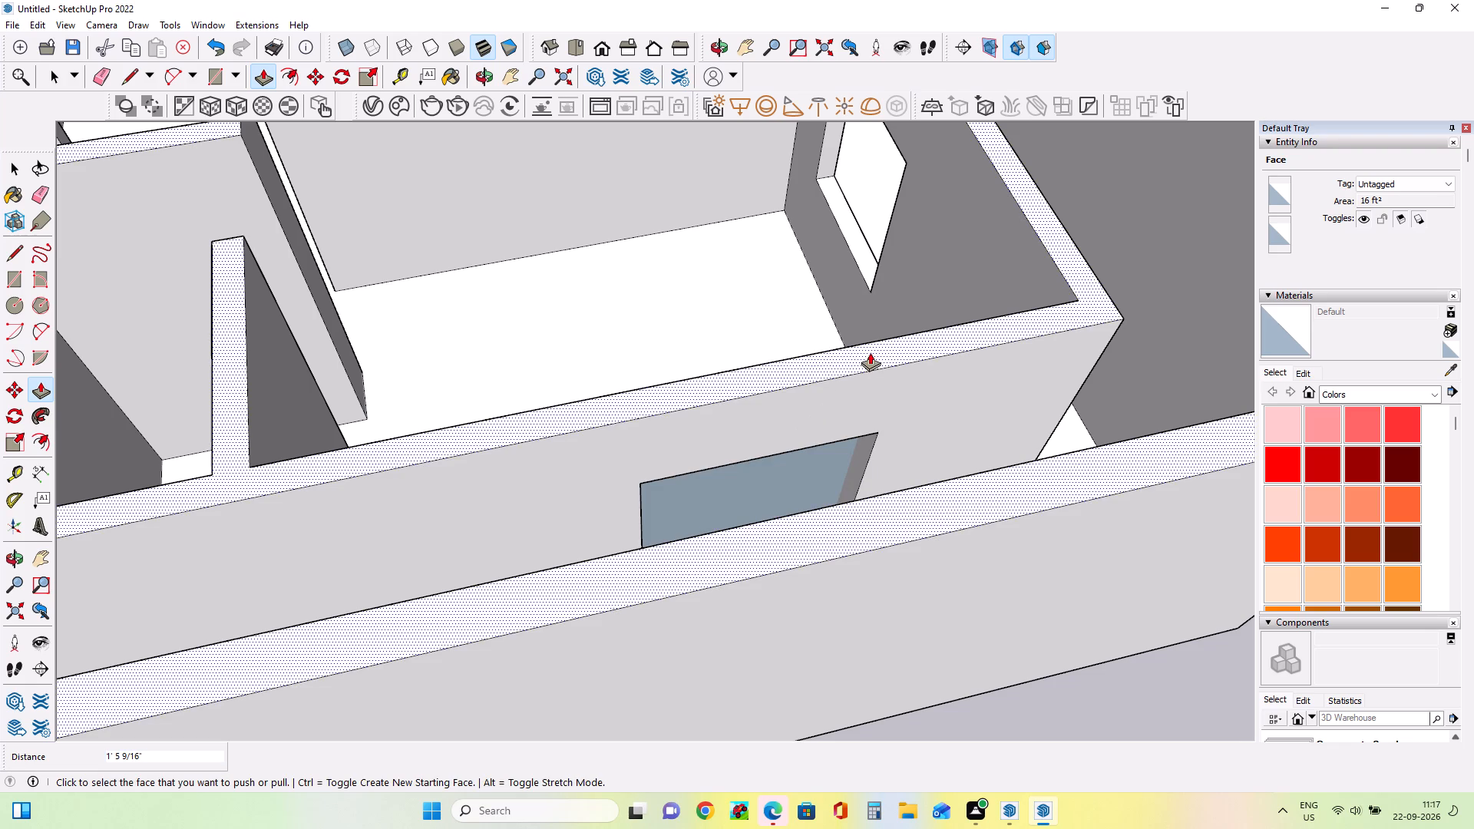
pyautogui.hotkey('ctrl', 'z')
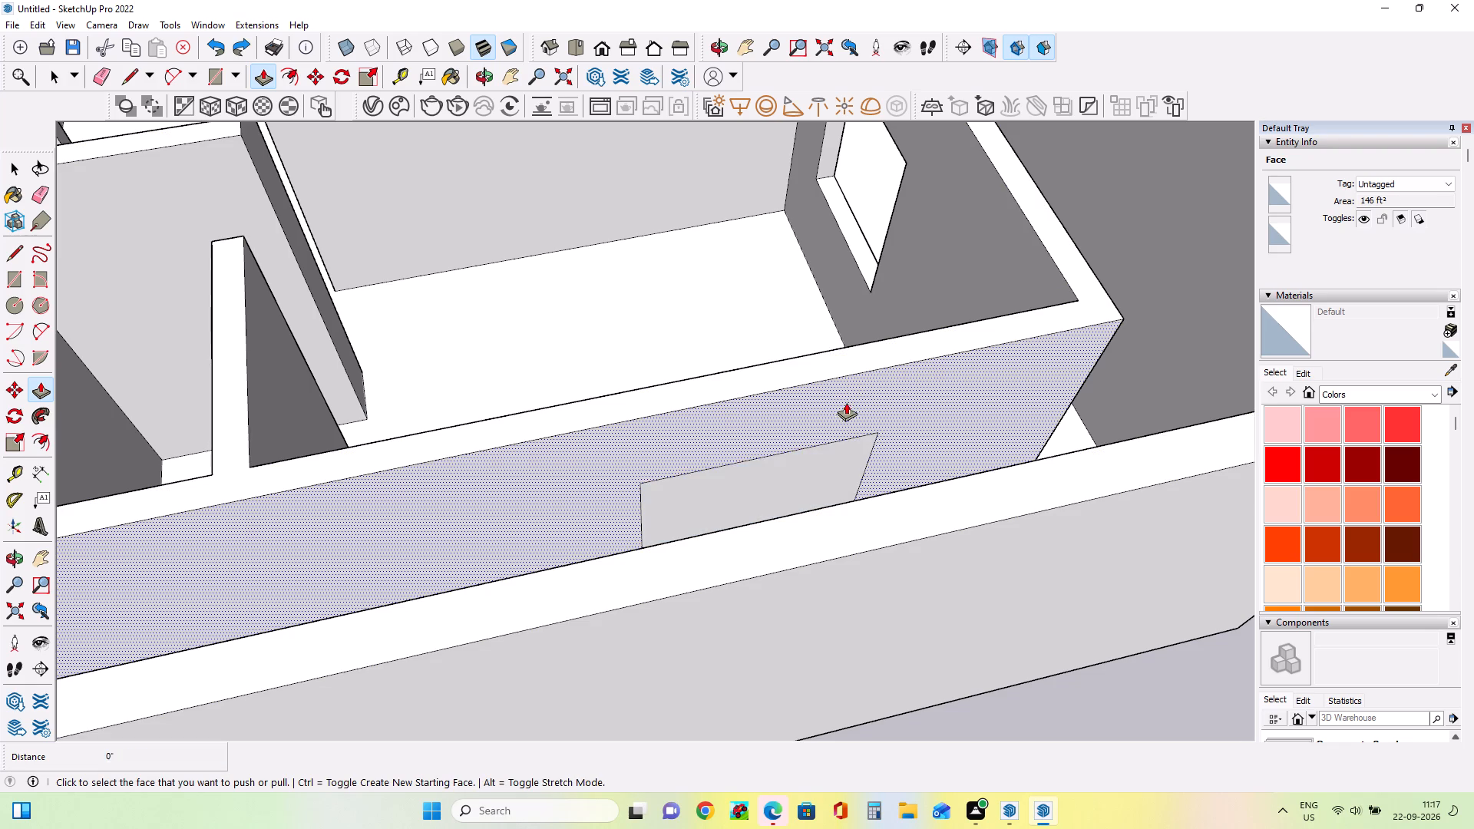
# Push/Pull the 4' by 4' rectangle on the rear room's end wall 6" through to cut the window opening.
pyautogui.click(817, 474)
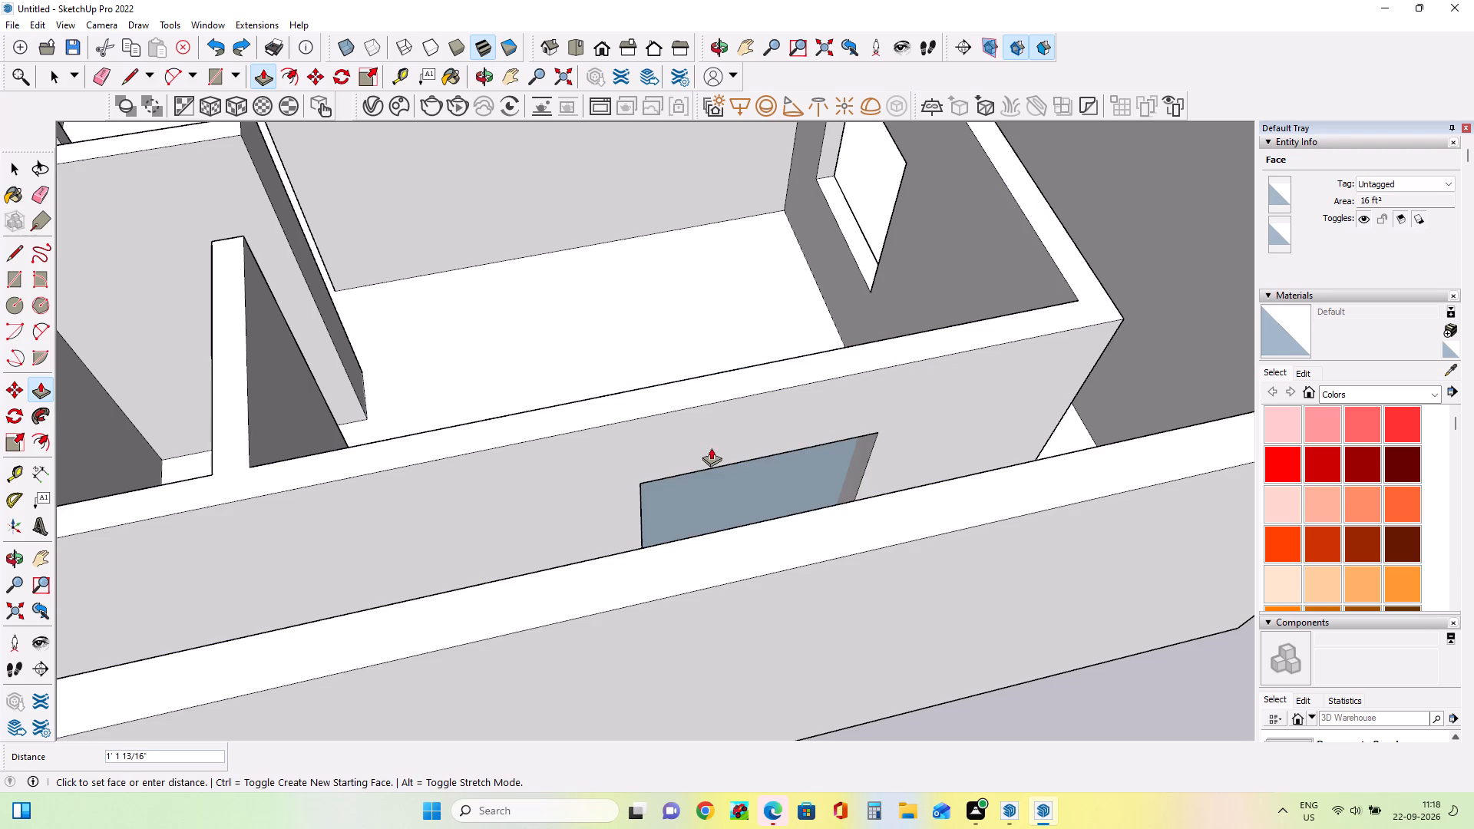
pyautogui.click(695, 489)
pyautogui.rightClick(695, 489)
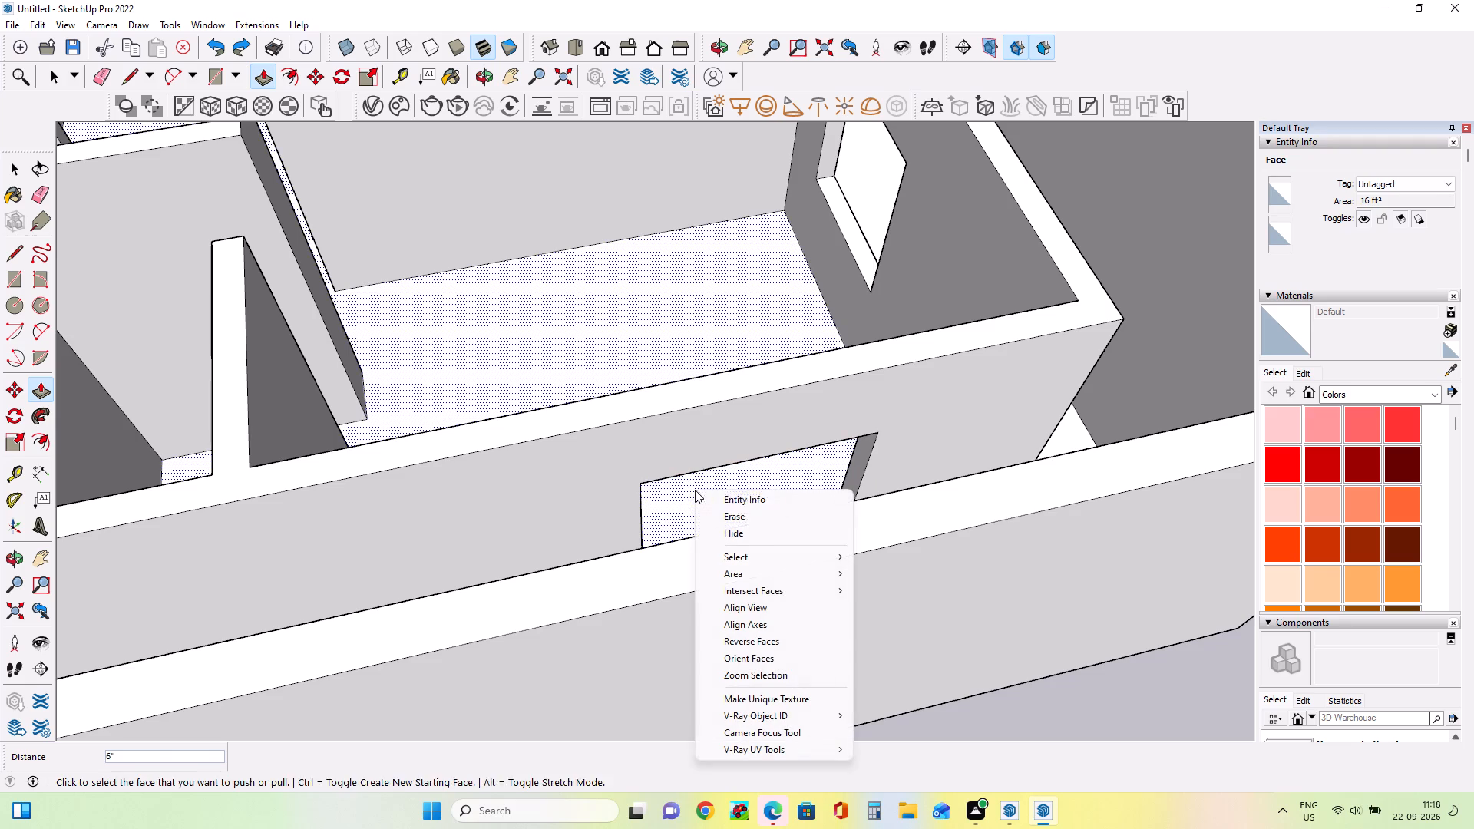
pyautogui.middleClick(1042, 580)
pyautogui.click(1073, 687)
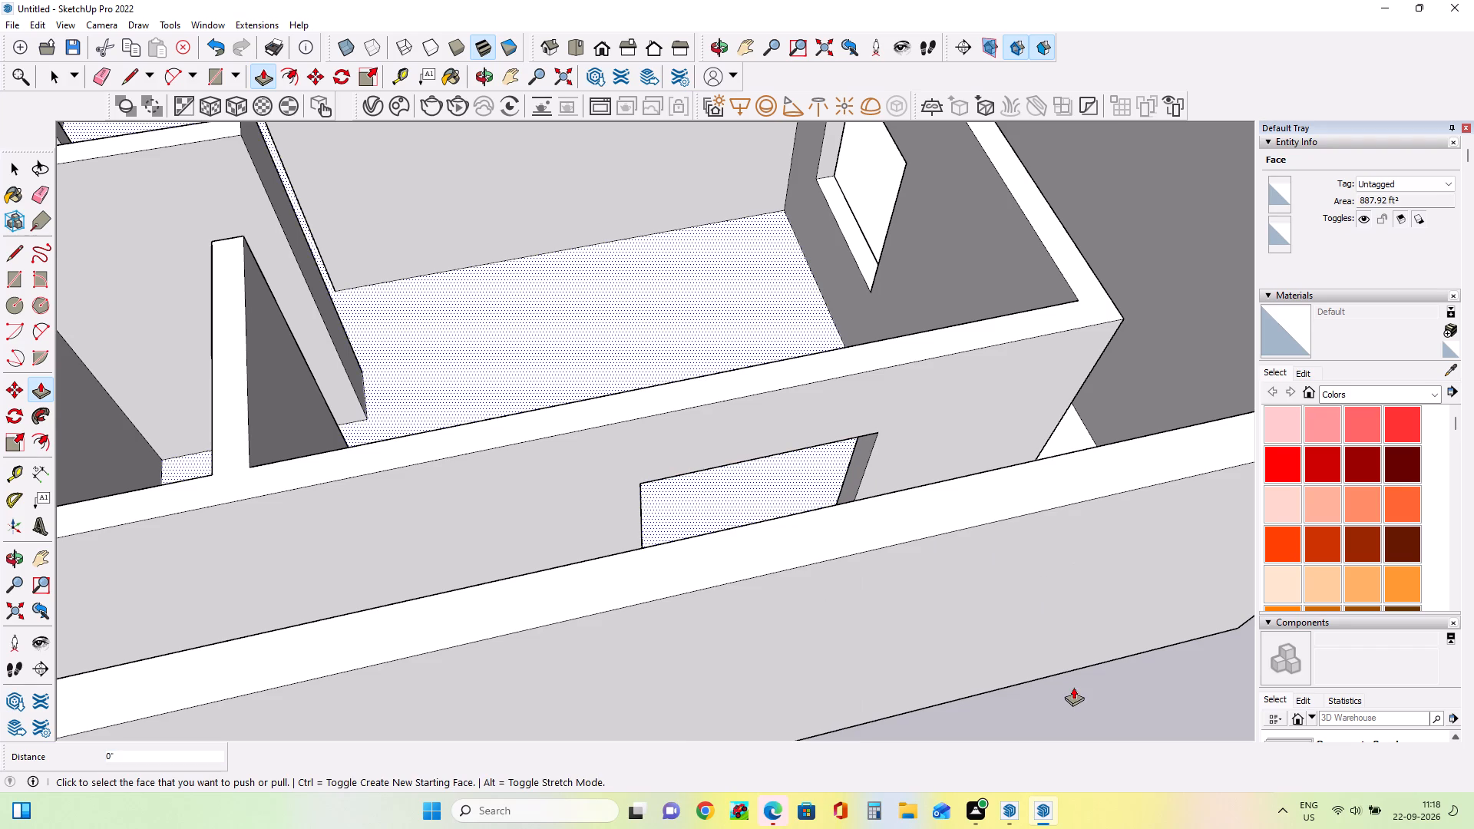
# Review the whole house model from above and from the sides, checking the window openings cut in the walls.
pyautogui.scroll(-8, 1092, 669)
pyautogui.moveTo(1089, 669); pyautogui.dragTo(477, 528, button='middle')
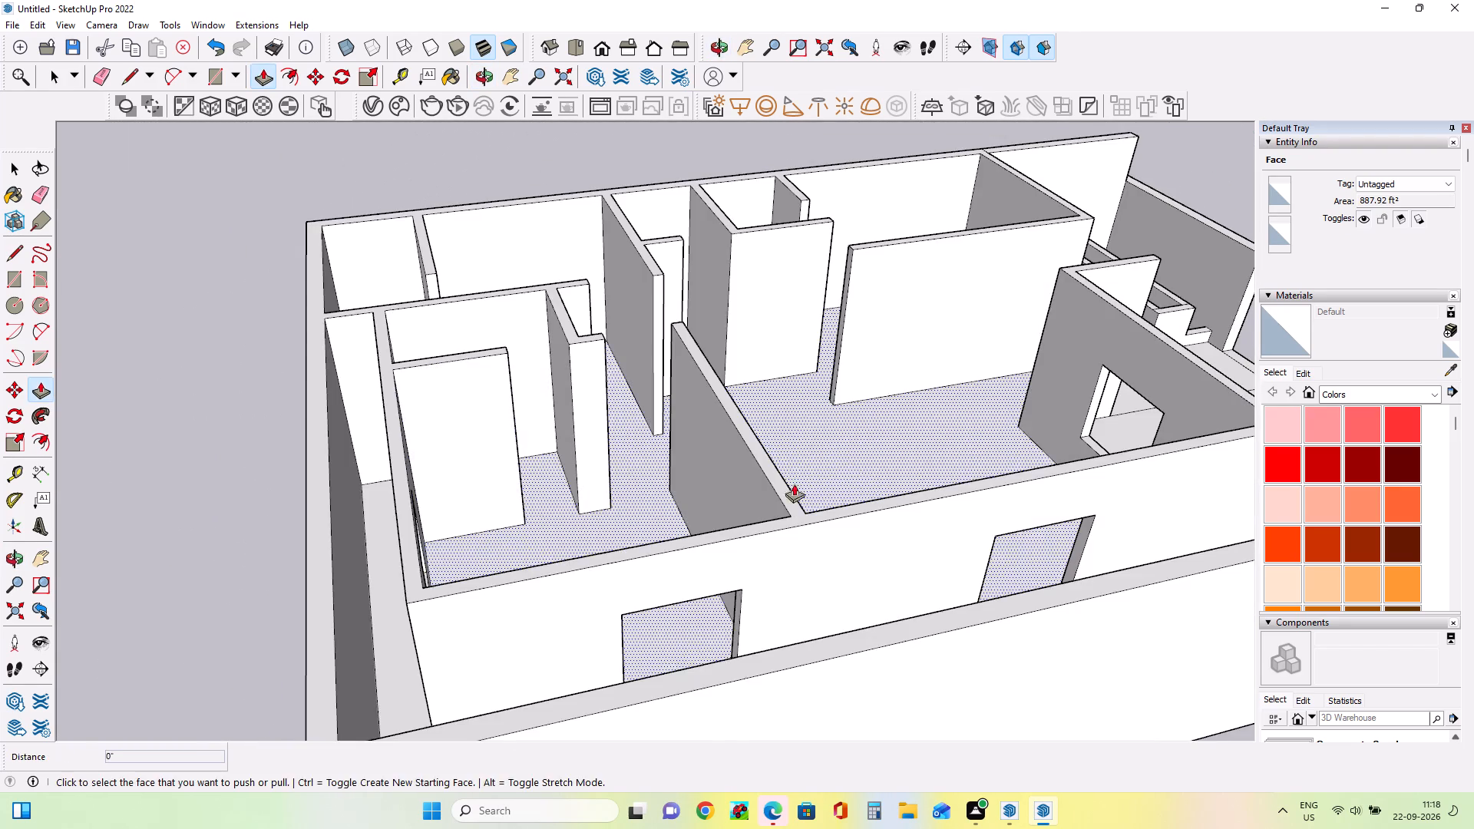
pyautogui.moveTo(974, 460); pyautogui.dragTo(558, 570, button='middle')
pyautogui.scroll(-7, 1030, 374)
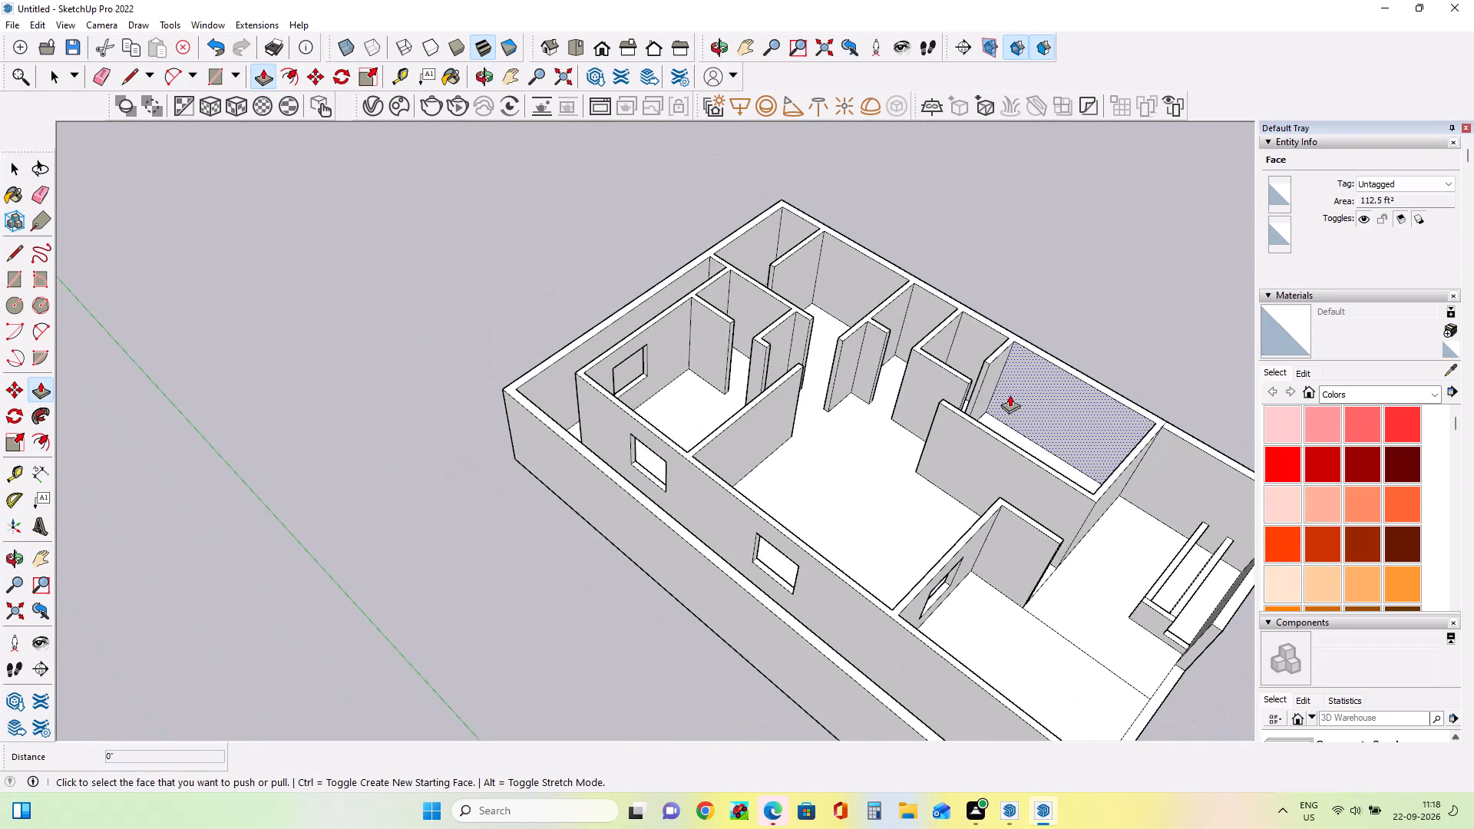
pyautogui.moveTo(1003, 410); pyautogui.dragTo(778, 439, button='middle')
pyautogui.scroll(-4, 775, 402)
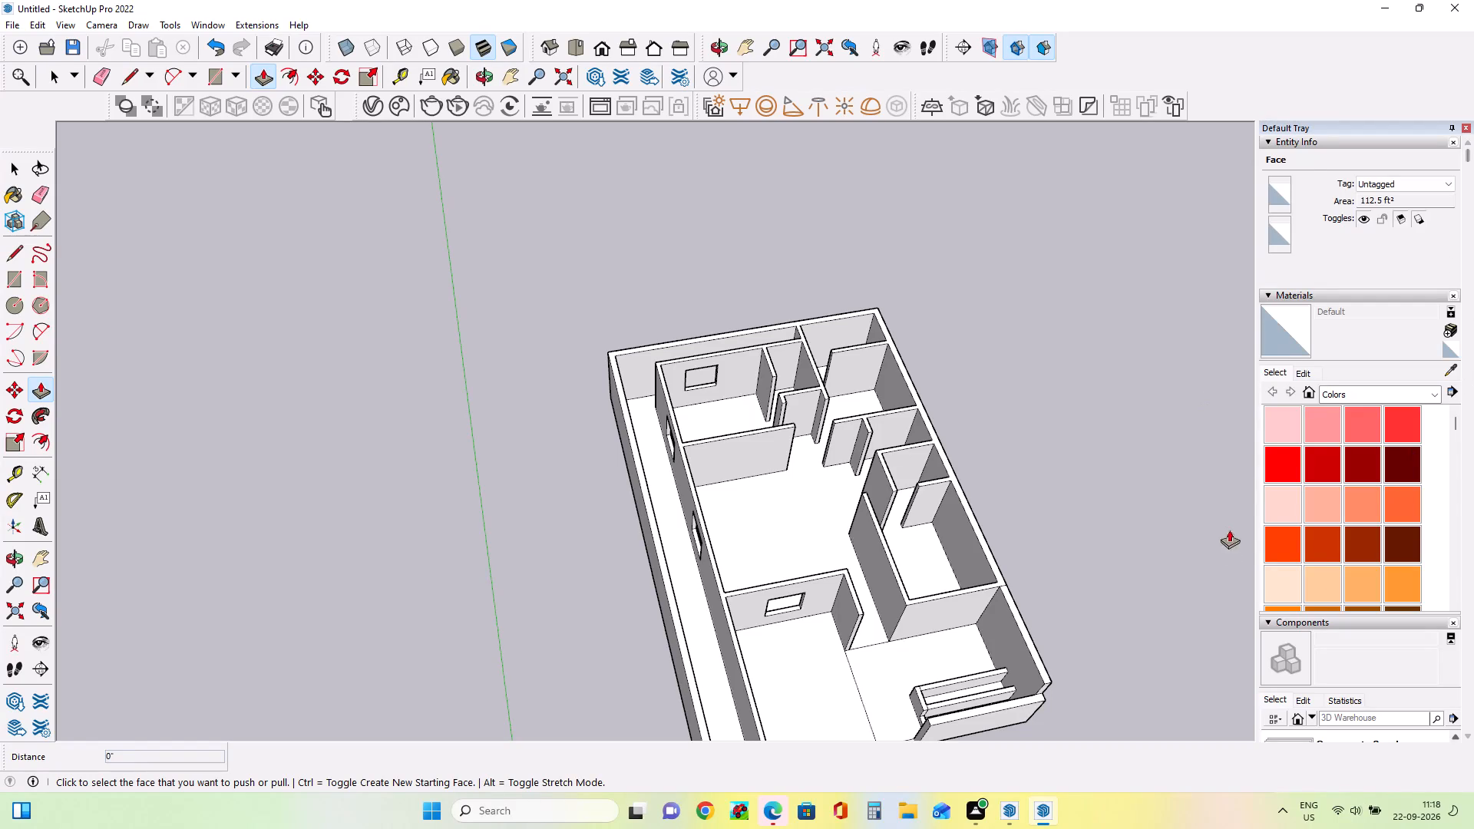
pyautogui.click(48, 559)
pyautogui.rightClick(48, 559)
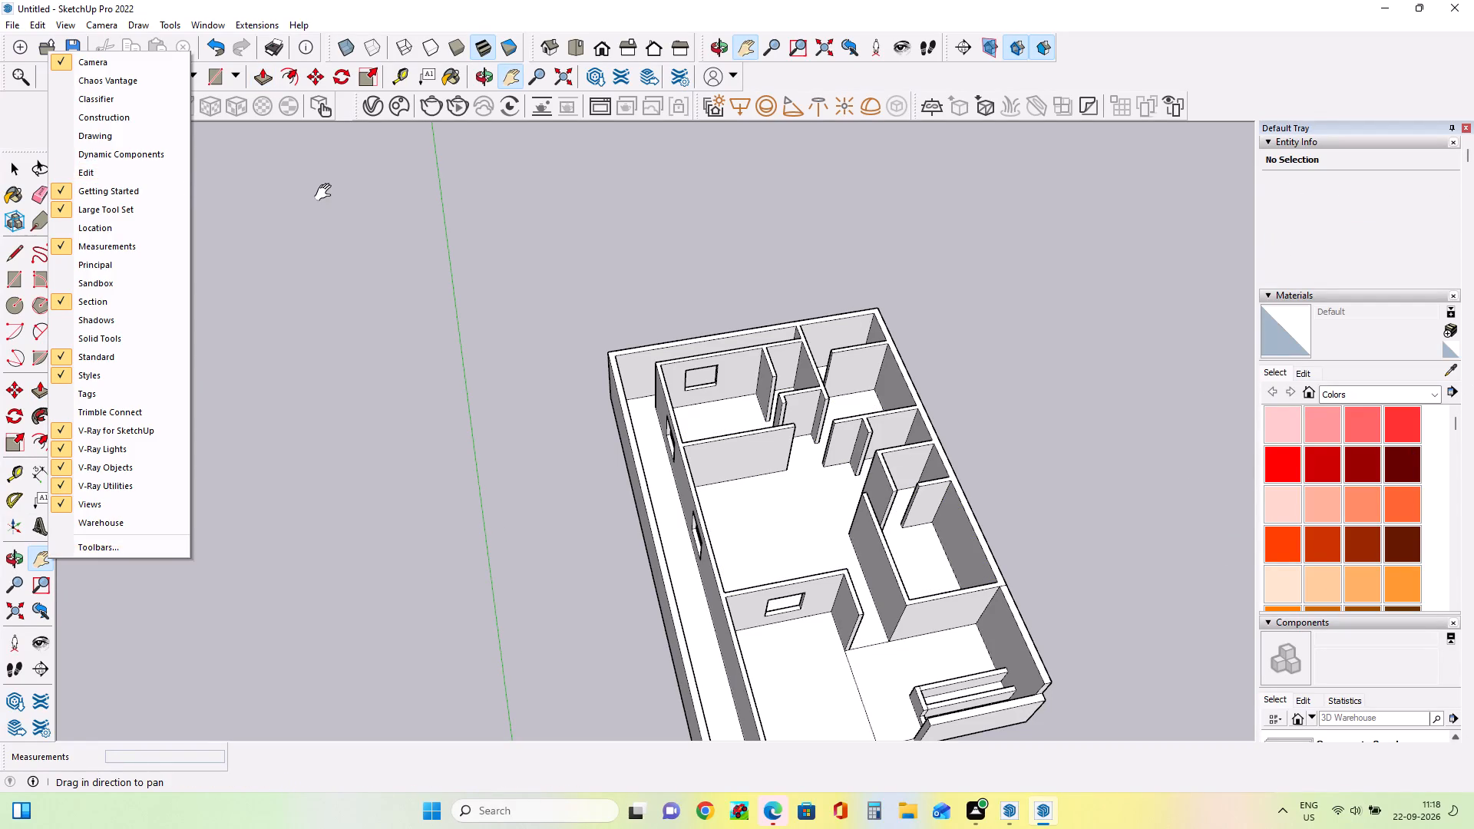
pyautogui.click(326, 193)
pyautogui.moveTo(851, 478); pyautogui.dragTo(784, 344)
pyautogui.moveTo(854, 474); pyautogui.dragTo(857, 467, button='right')
pyautogui.moveTo(857, 455); pyautogui.dragTo(821, 381, button='right')
pyautogui.rightClick(805, 364)
pyautogui.click(645, 209)
pyautogui.moveTo(803, 495); pyautogui.dragTo(739, 360)
pyautogui.moveTo(764, 393); pyautogui.dragTo(758, 385, button='right')
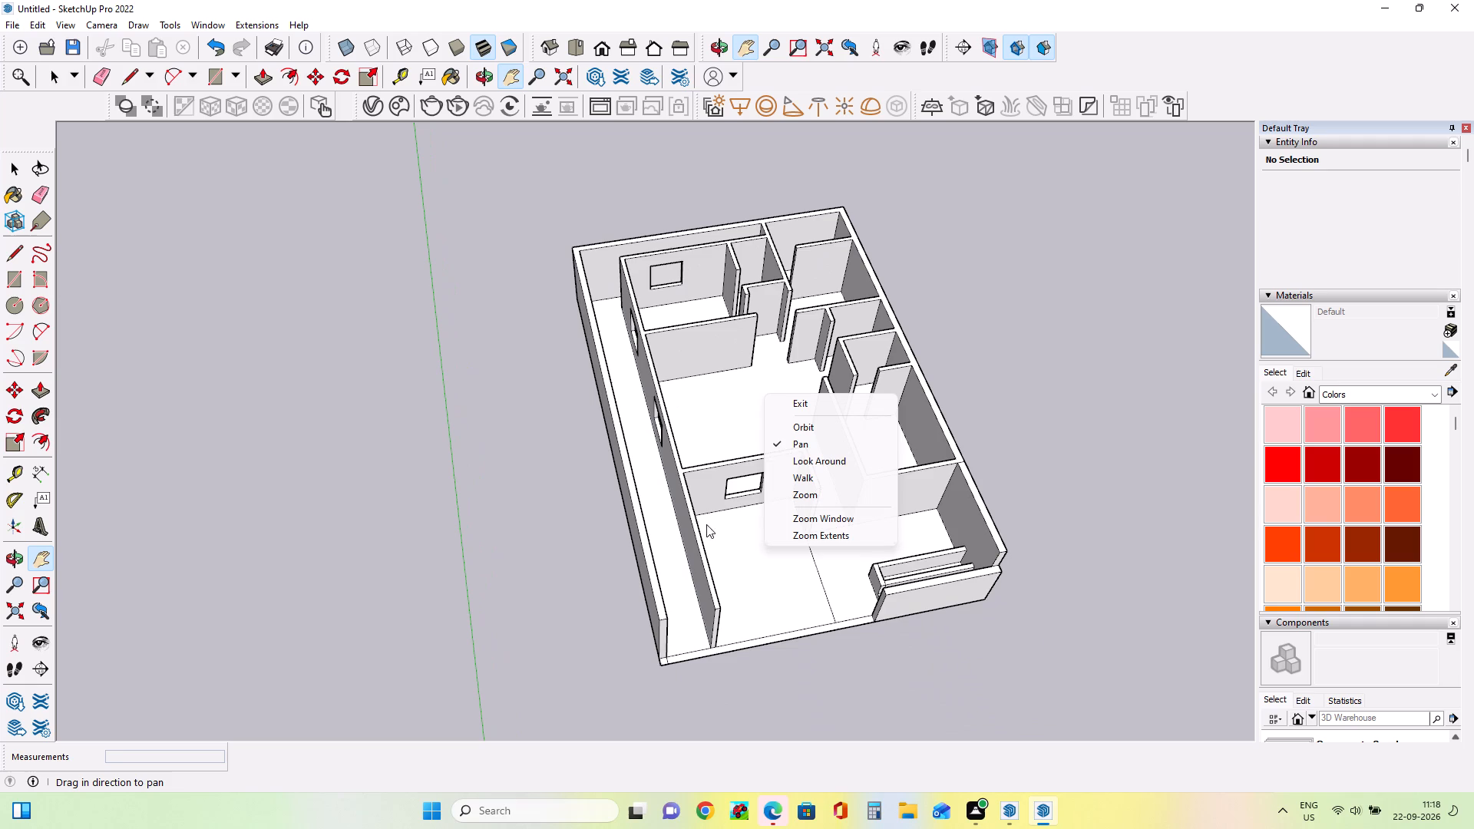
# Draw a floor line across the doorway of the small room attached to the rear windowed room.
pyautogui.click(1112, 440)
pyautogui.rightClick(1112, 440)
pyautogui.click(1063, 292)
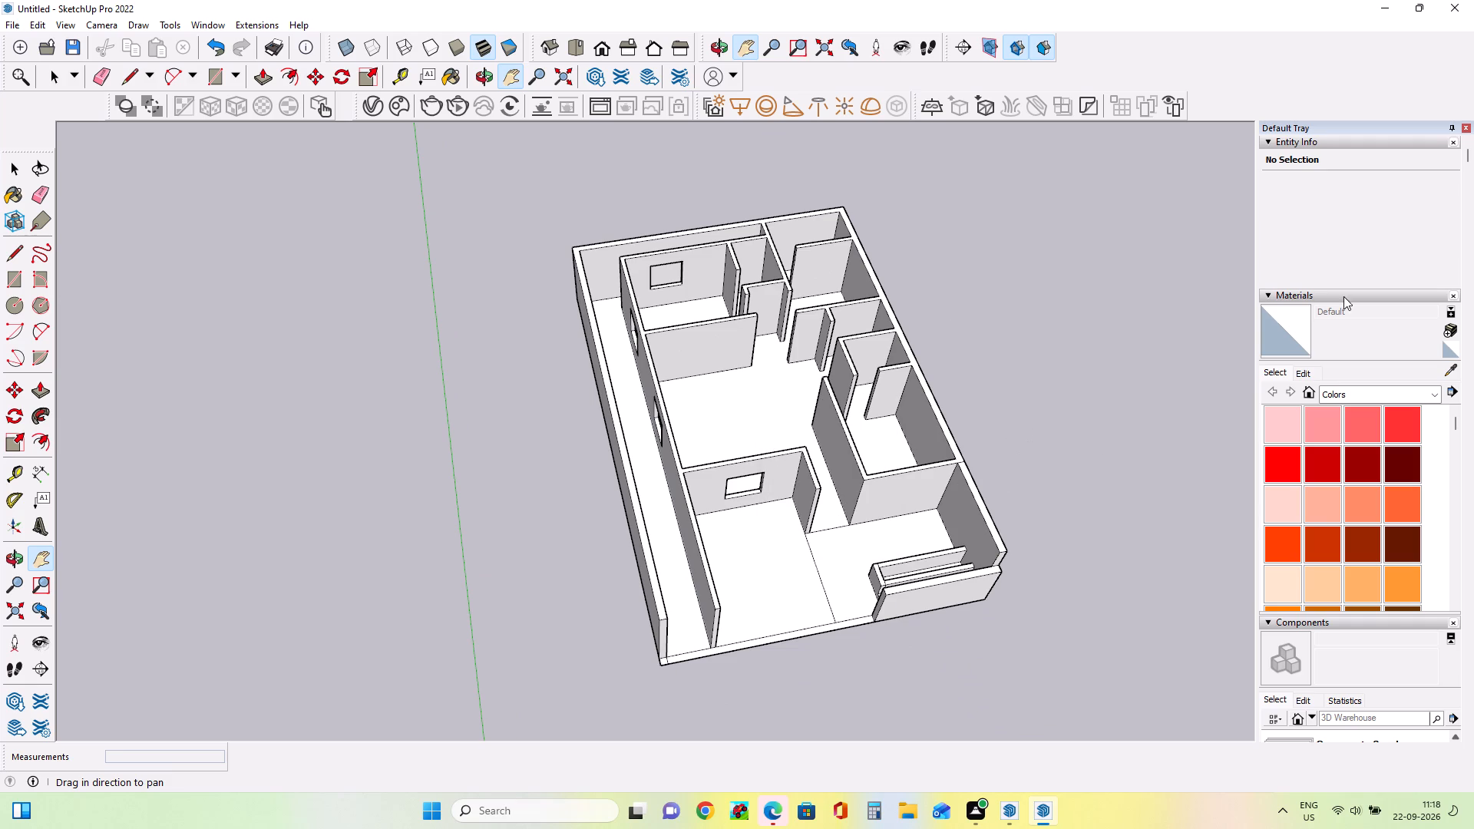
pyautogui.moveTo(719, 540); pyautogui.dragTo(807, 580, button='middle')
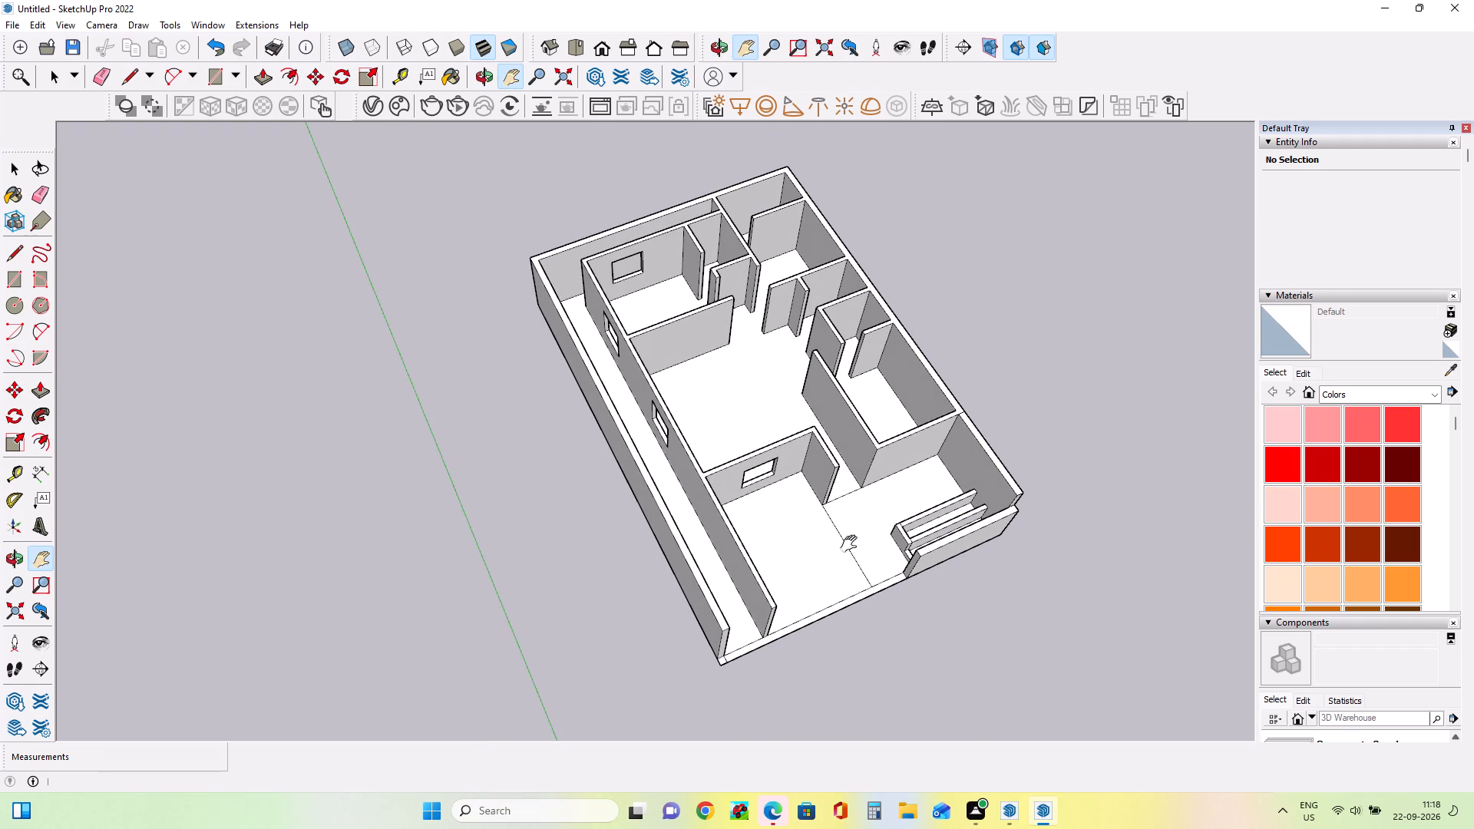
pyautogui.scroll(2, 864, 541)
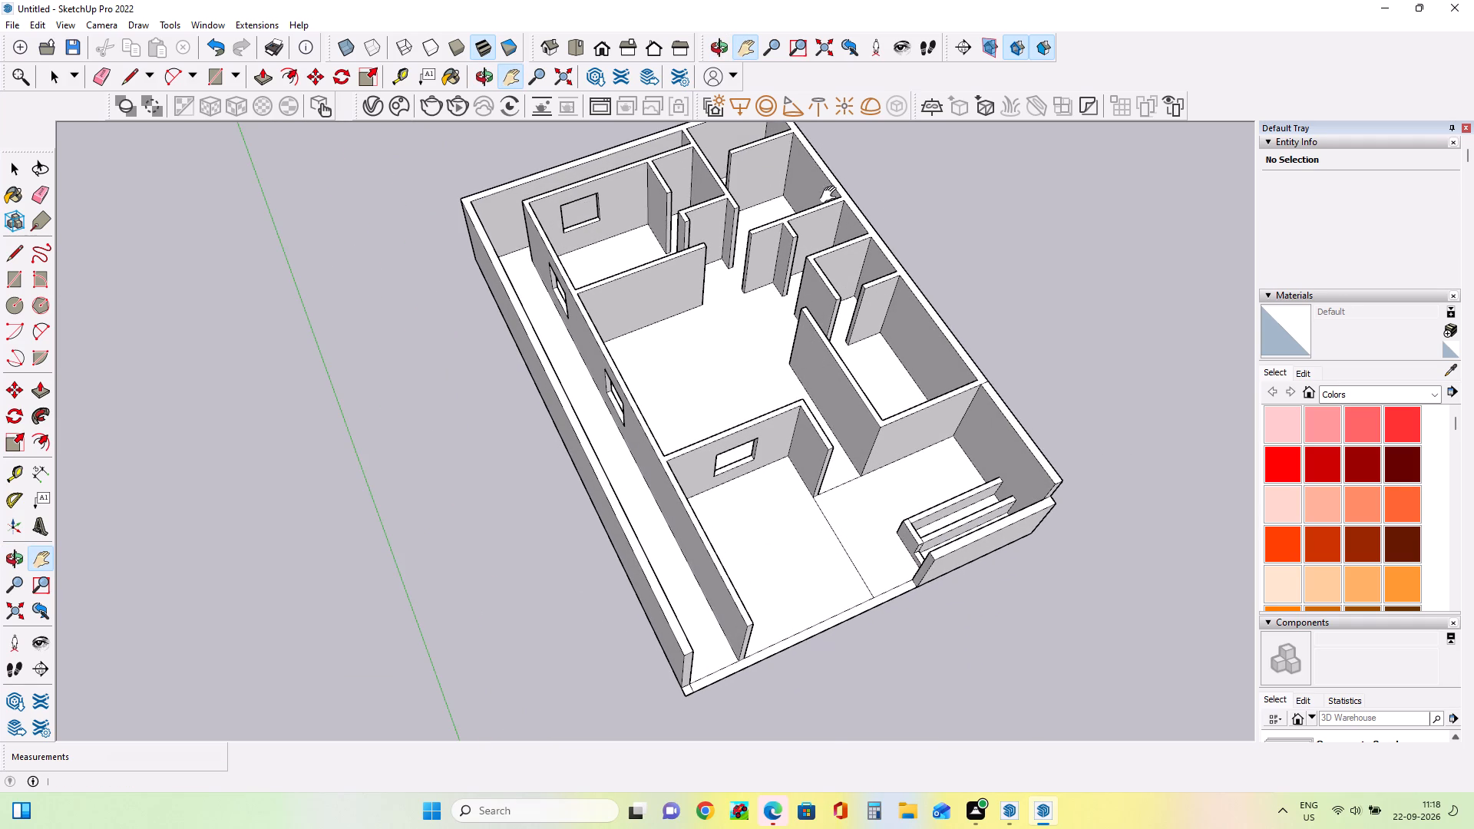
pyautogui.scroll(2, 749, 243)
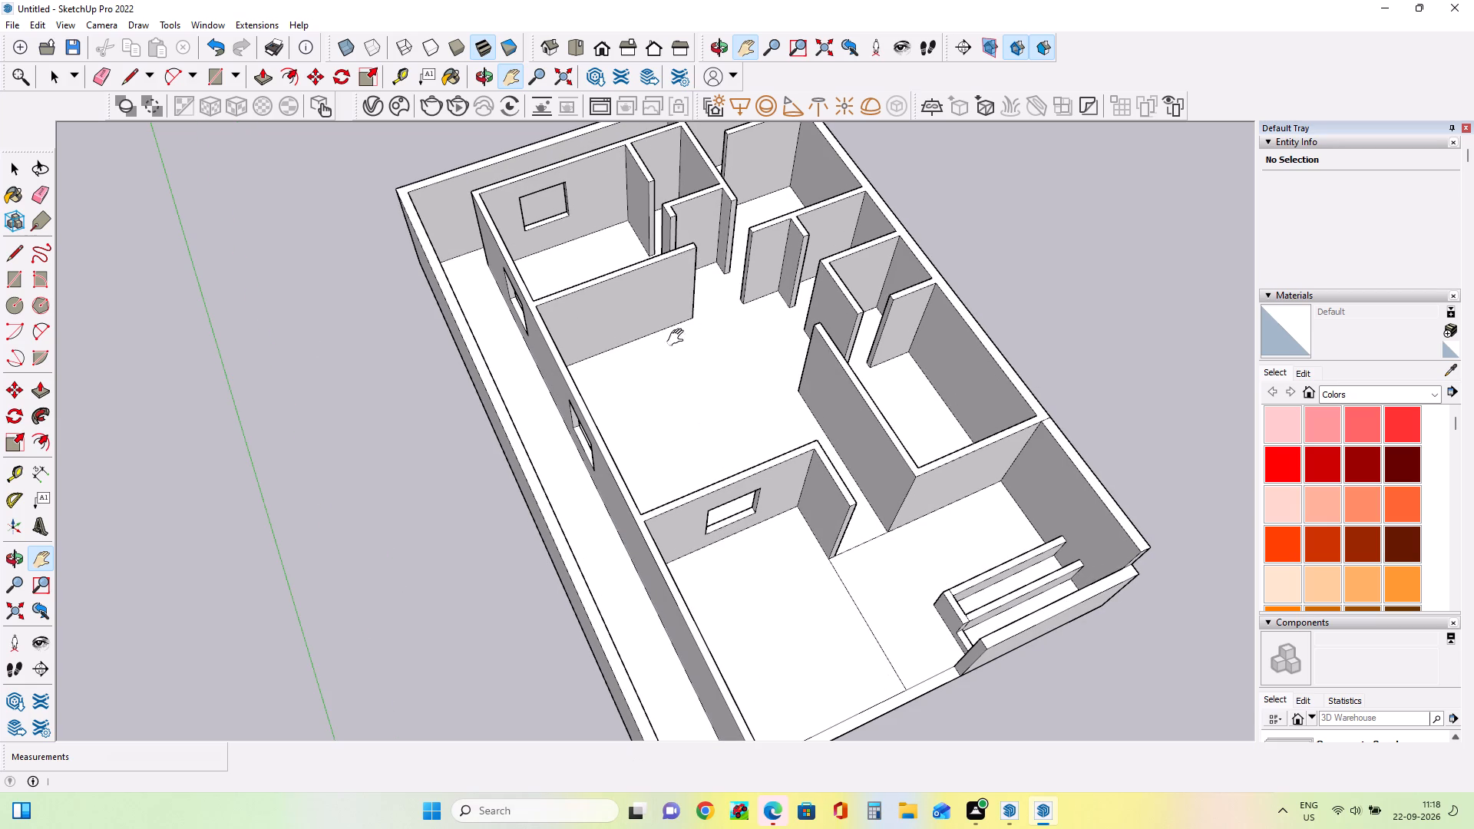
pyautogui.moveTo(670, 306); pyautogui.dragTo(811, 456, button='middle')
pyautogui.scroll(1, 811, 456)
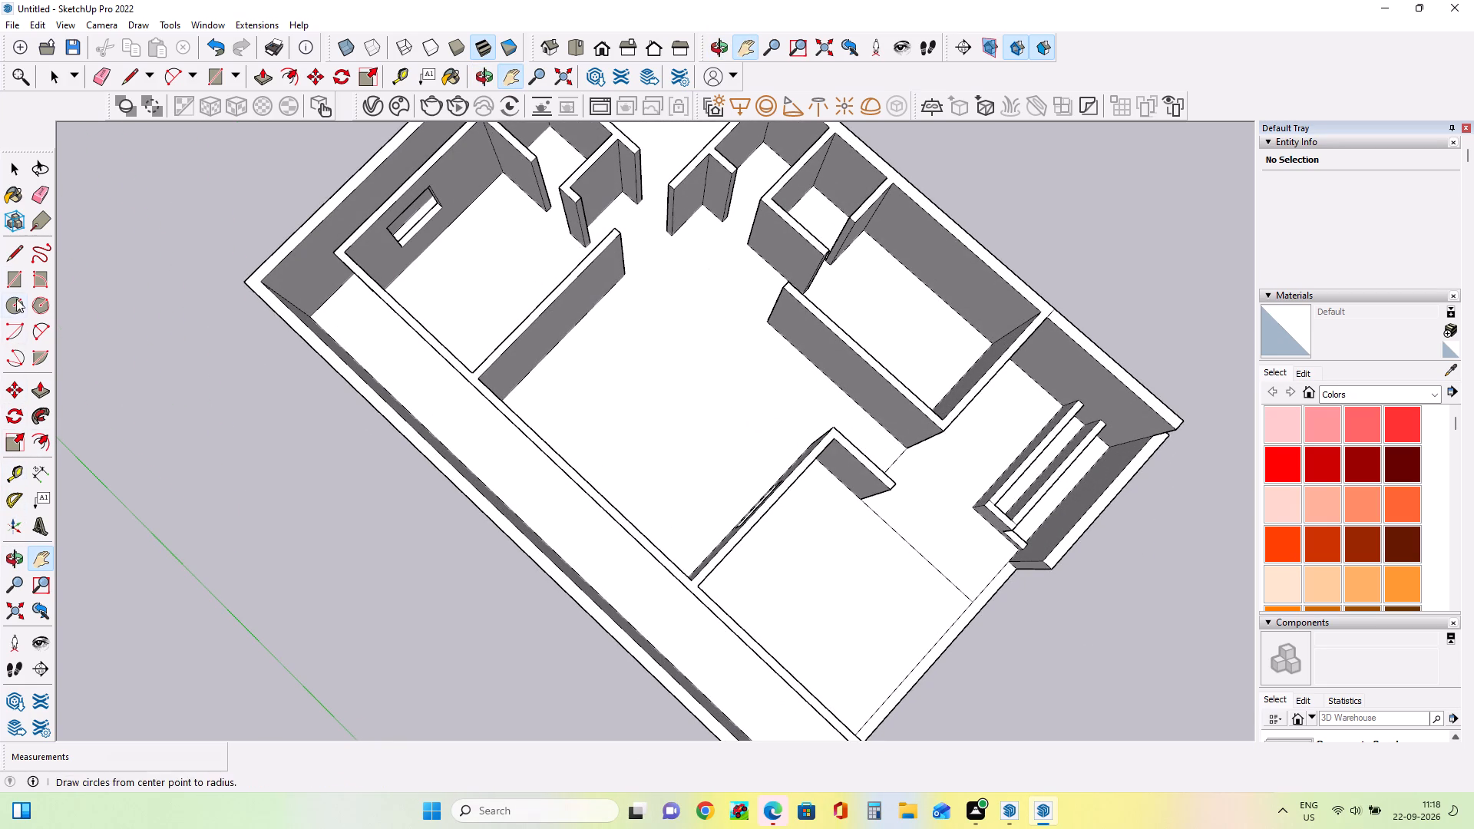
pyautogui.click(18, 250)
pyautogui.scroll(8, 570, 210)
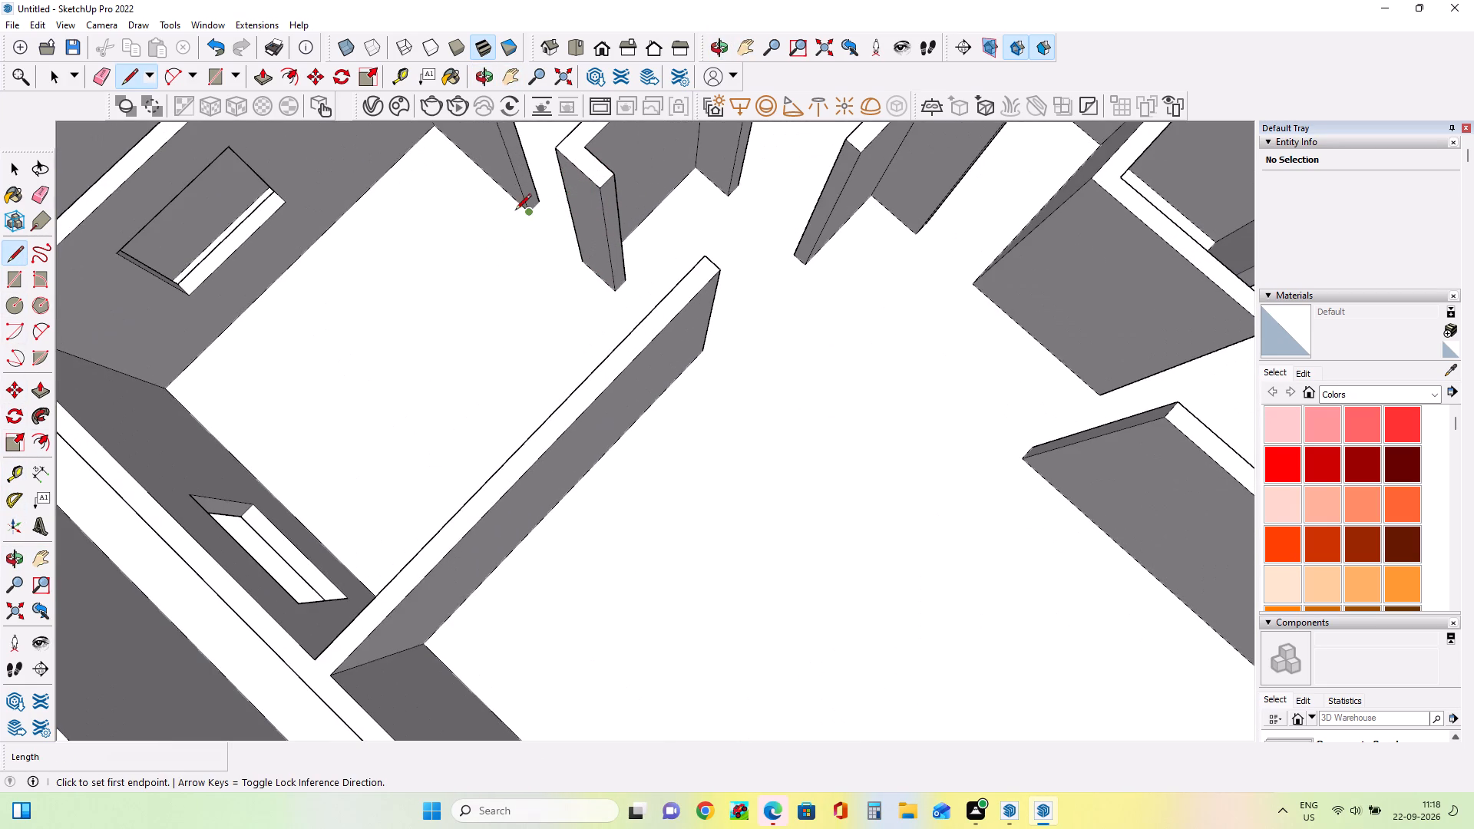
pyautogui.click(533, 212)
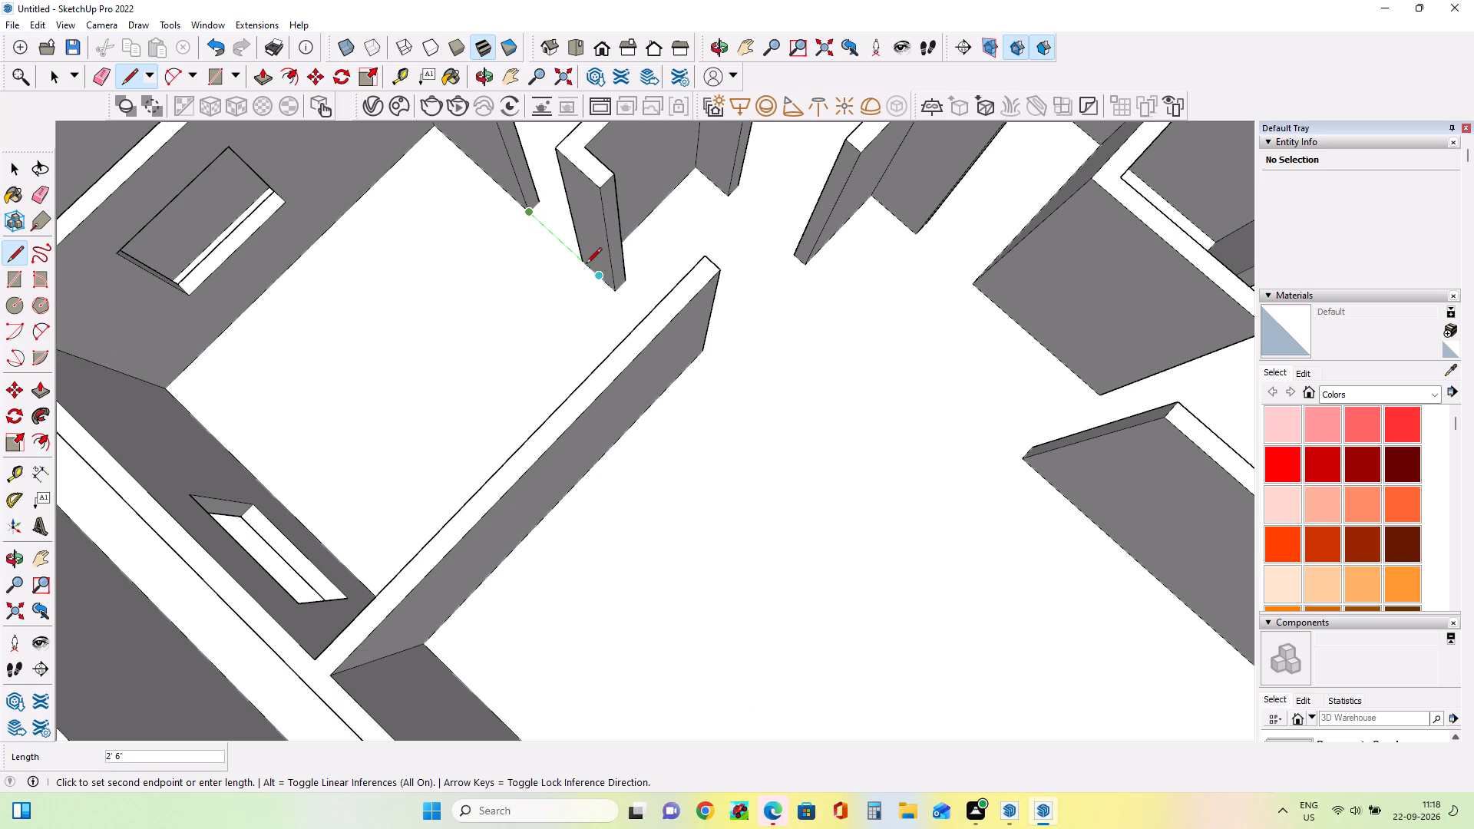
pyautogui.click(580, 263)
# Draw 2' 6" floor lines across the doorways of the hall-side toilet and the front bedroom's attached toilet.
pyautogui.scroll(-8, 621, 295)
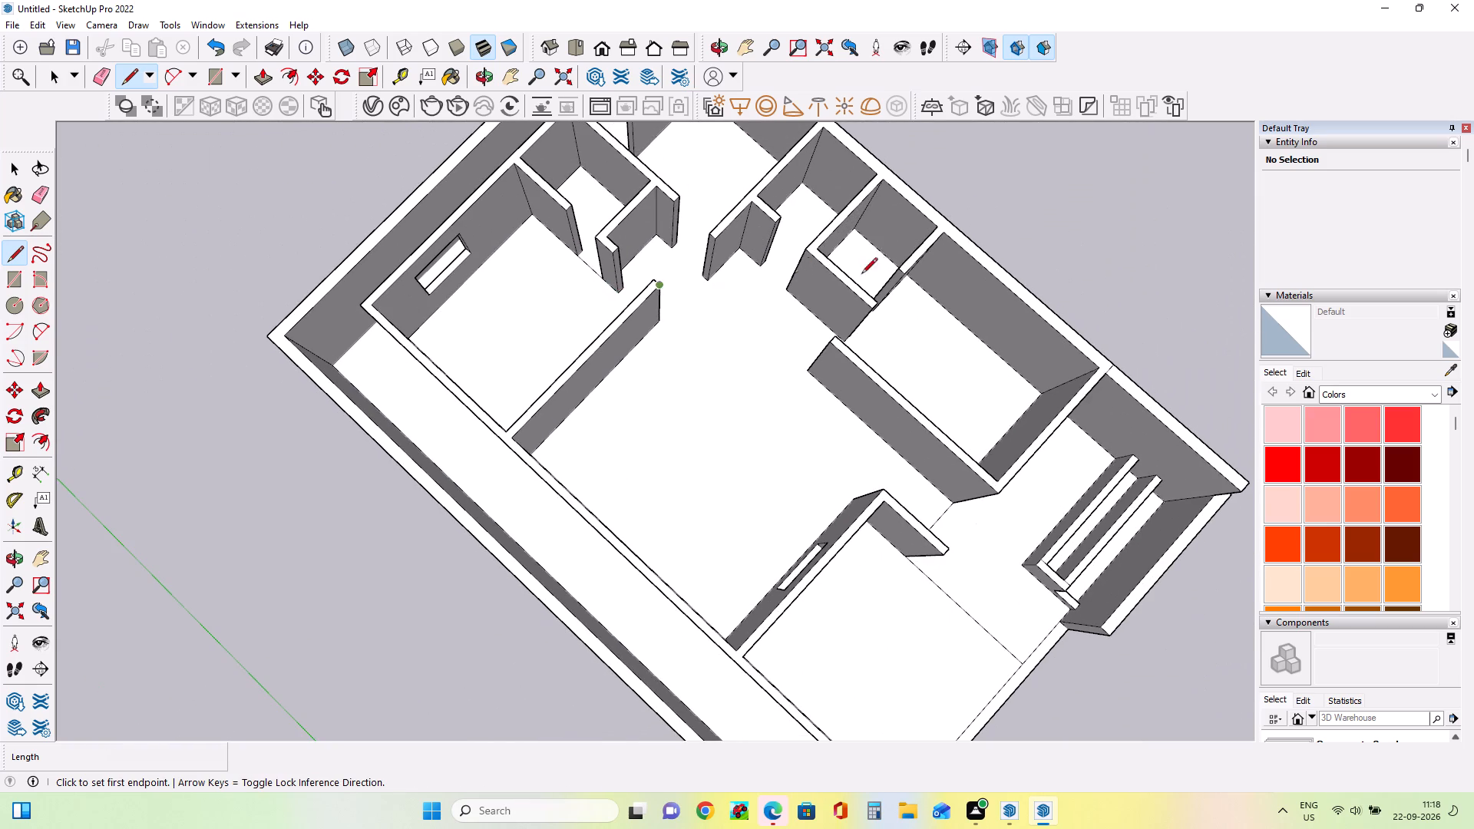
pyautogui.scroll(3, 792, 264)
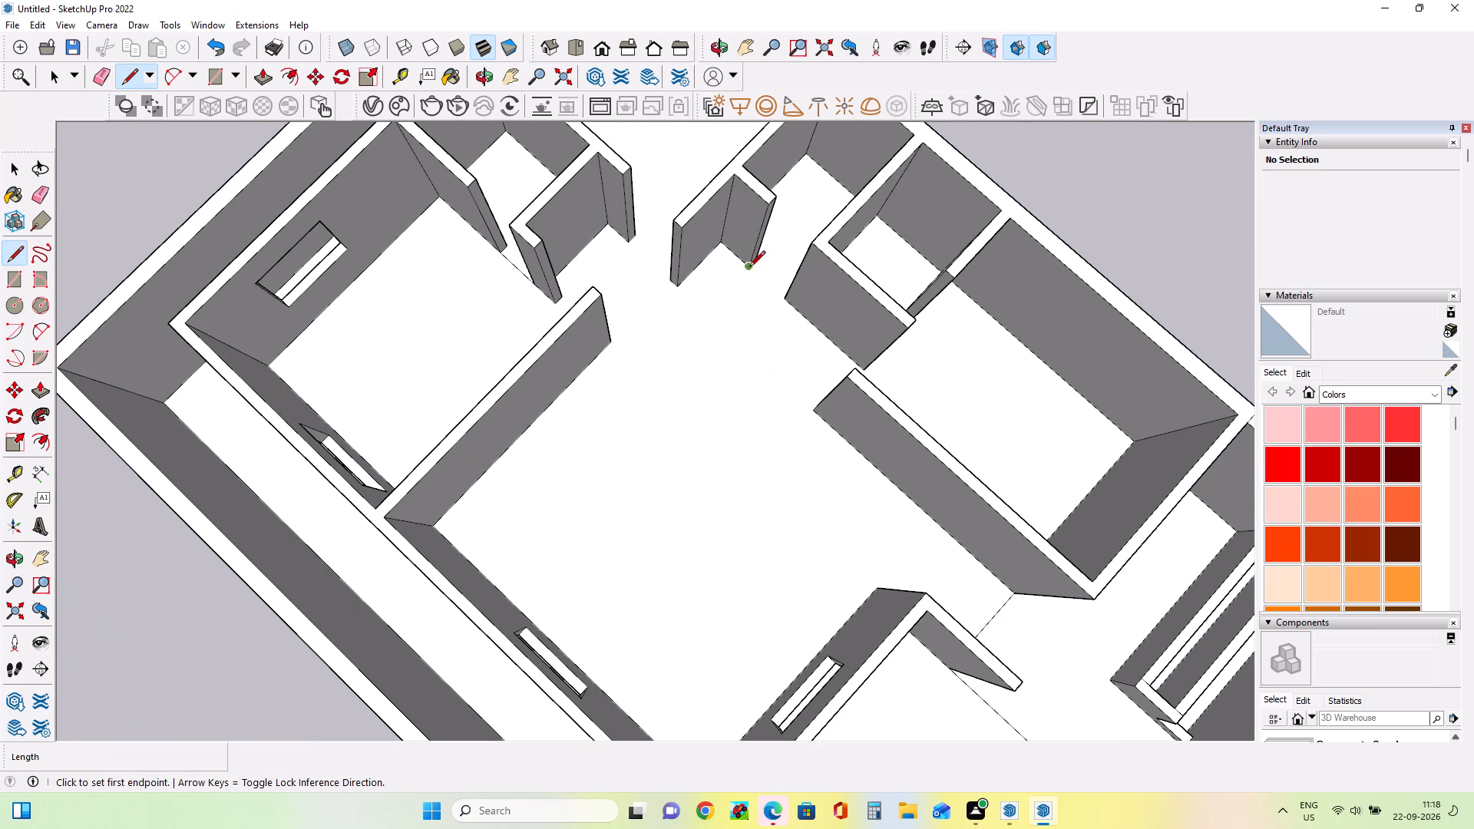
pyautogui.click(749, 268)
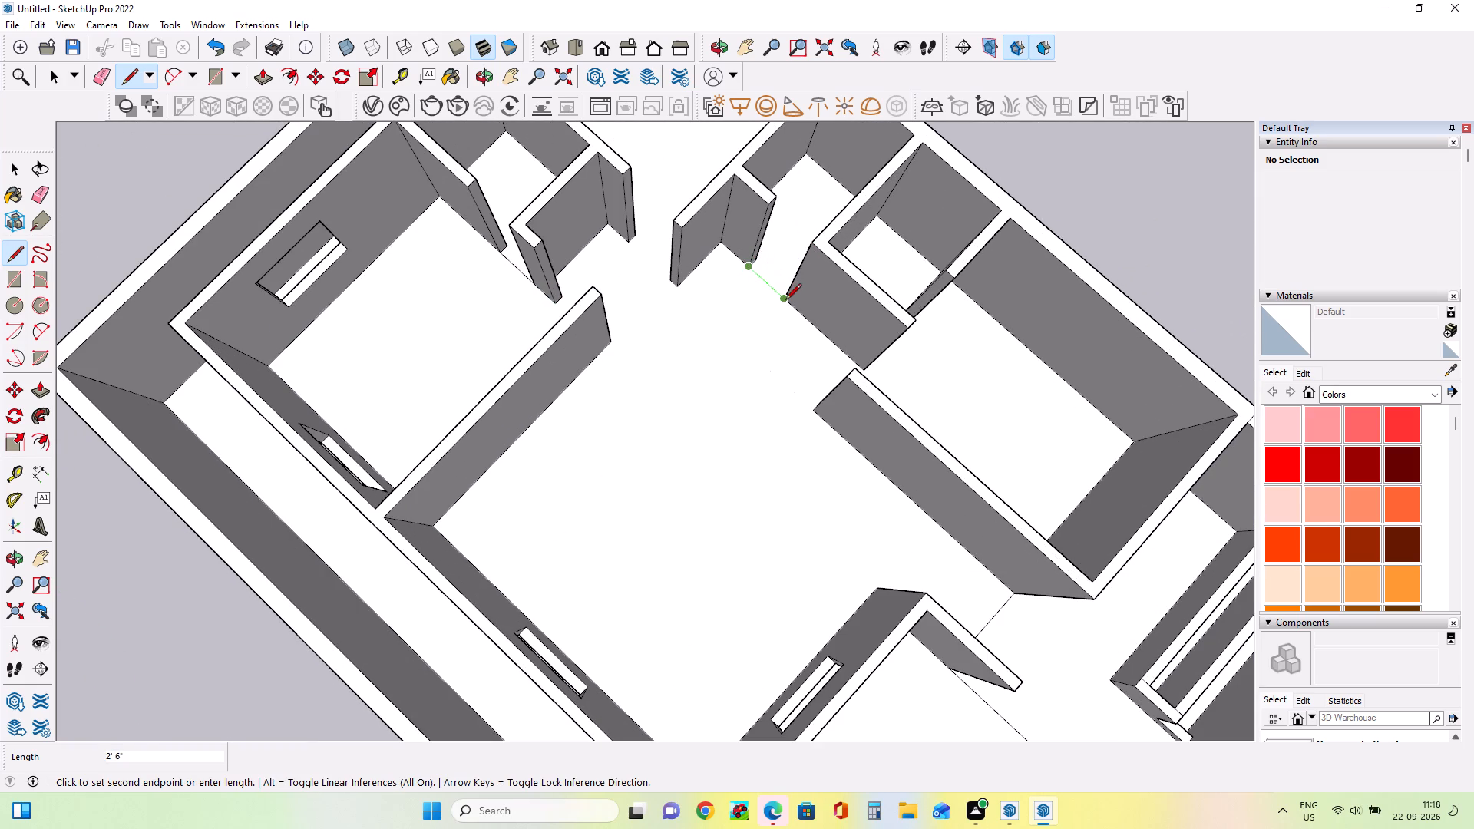
pyautogui.click(785, 301)
pyautogui.moveTo(939, 362); pyautogui.dragTo(603, 247, button='middle')
pyautogui.scroll(5, 911, 554)
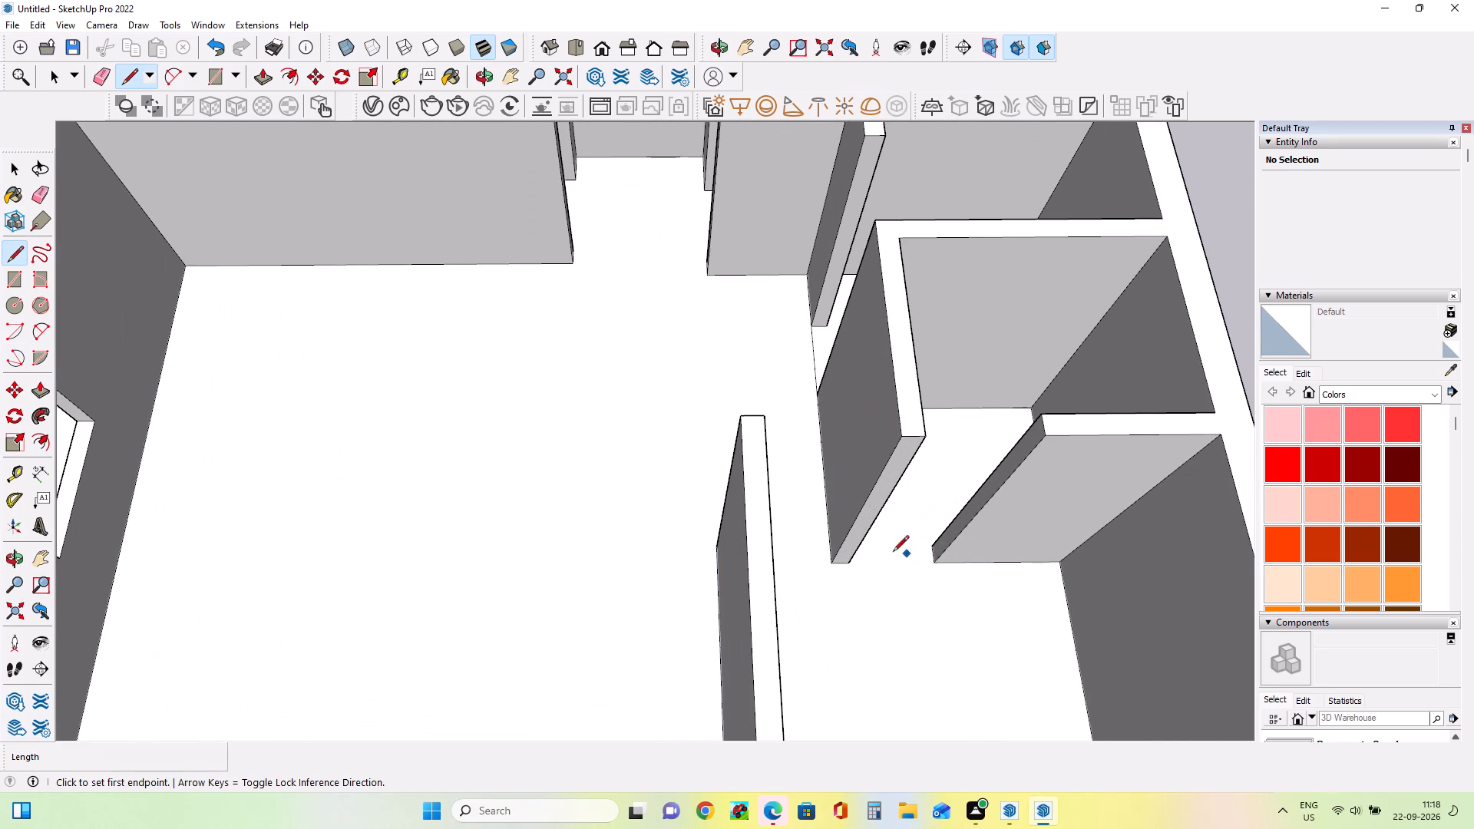
pyautogui.click(855, 560)
pyautogui.click(940, 560)
pyautogui.rightClick(940, 560)
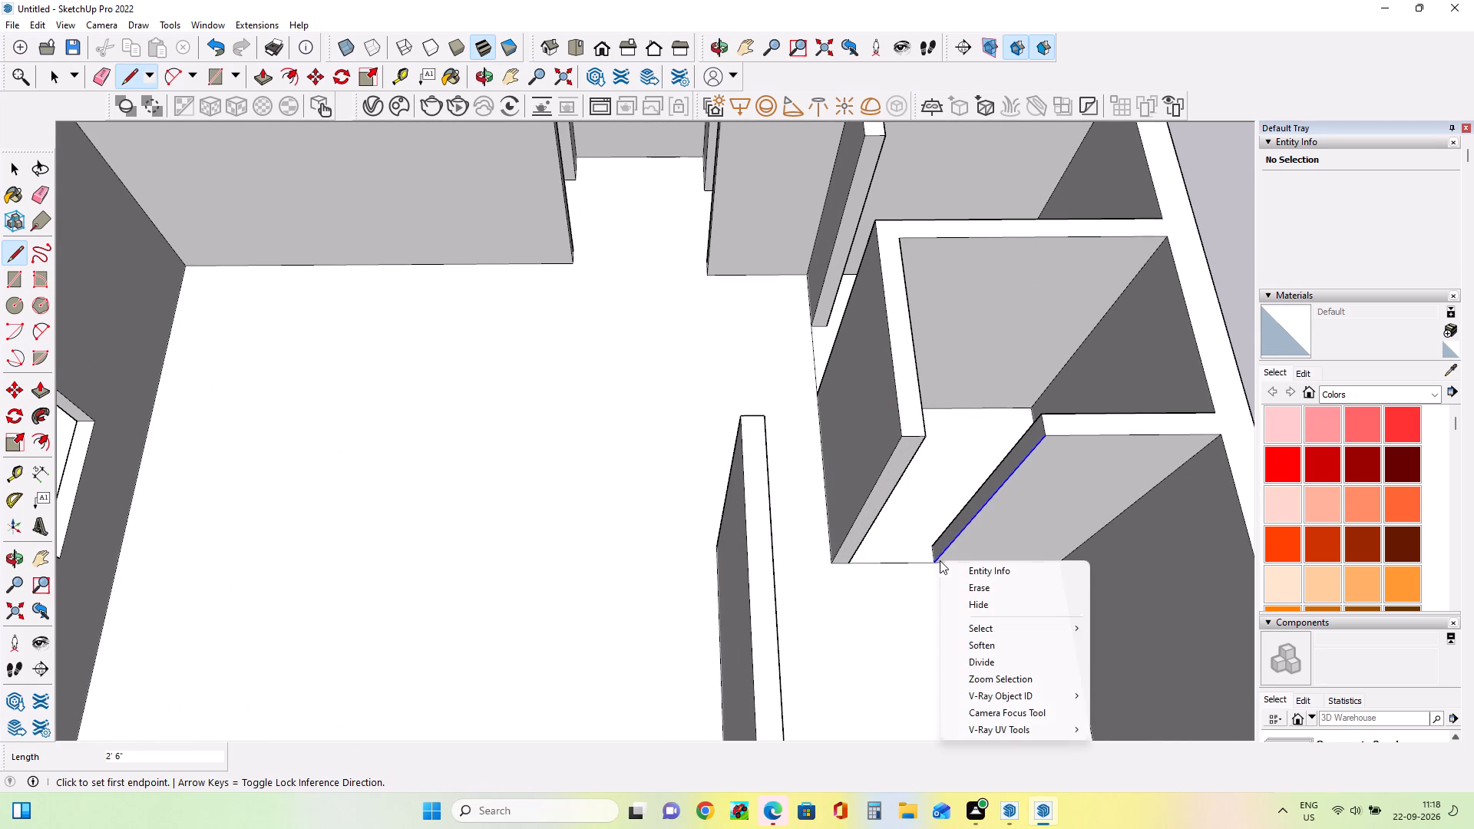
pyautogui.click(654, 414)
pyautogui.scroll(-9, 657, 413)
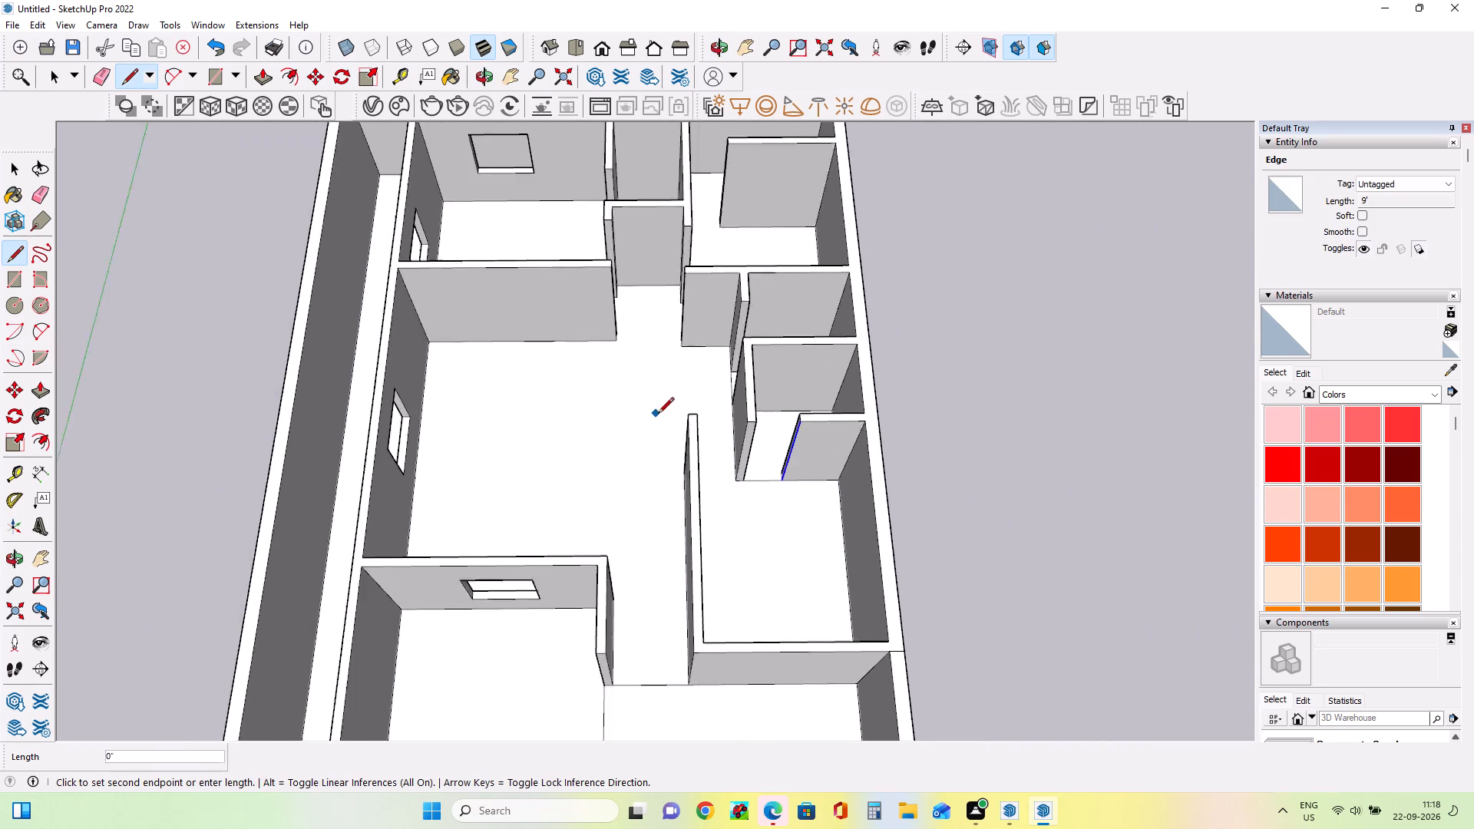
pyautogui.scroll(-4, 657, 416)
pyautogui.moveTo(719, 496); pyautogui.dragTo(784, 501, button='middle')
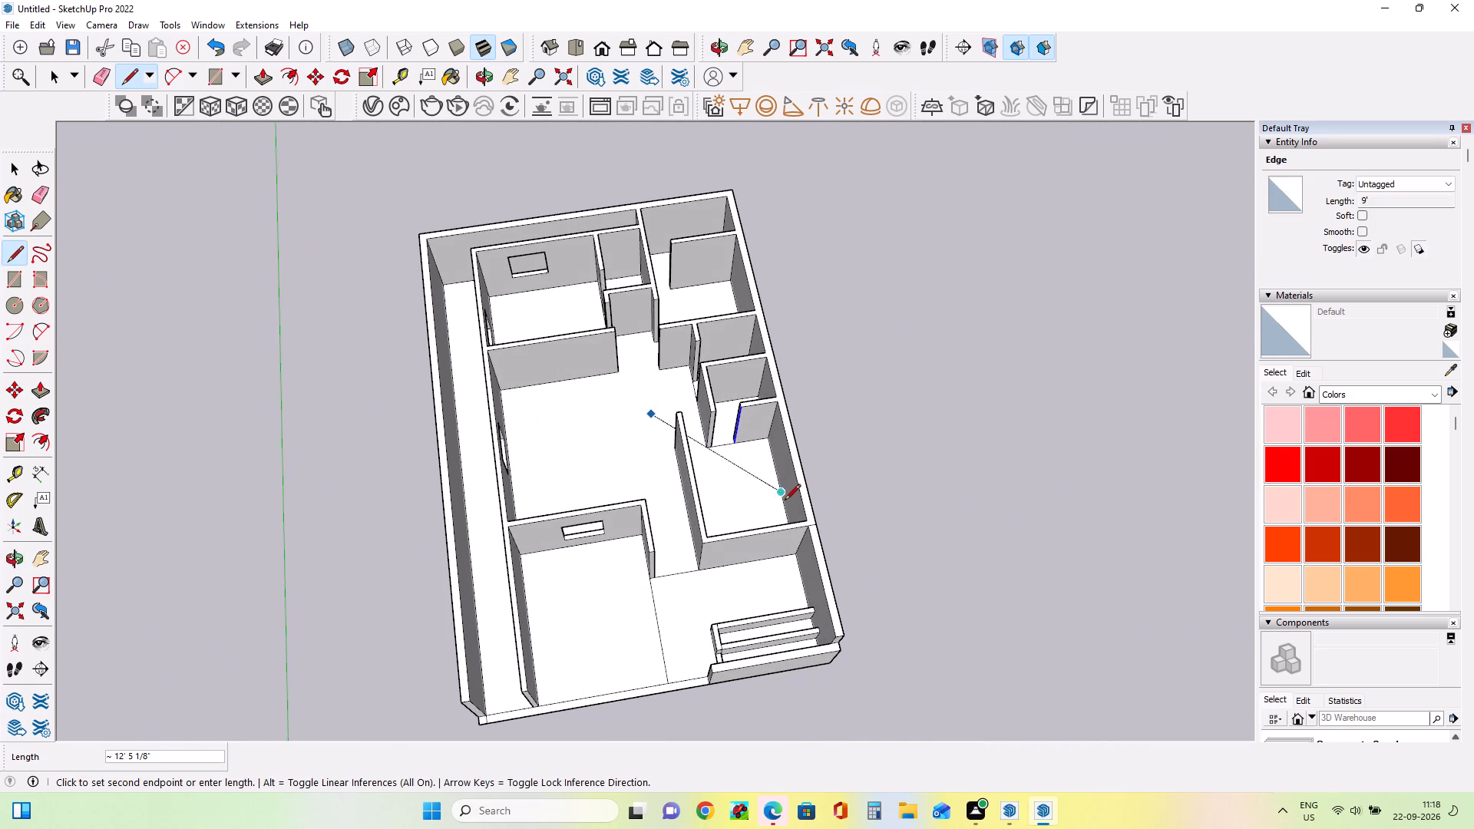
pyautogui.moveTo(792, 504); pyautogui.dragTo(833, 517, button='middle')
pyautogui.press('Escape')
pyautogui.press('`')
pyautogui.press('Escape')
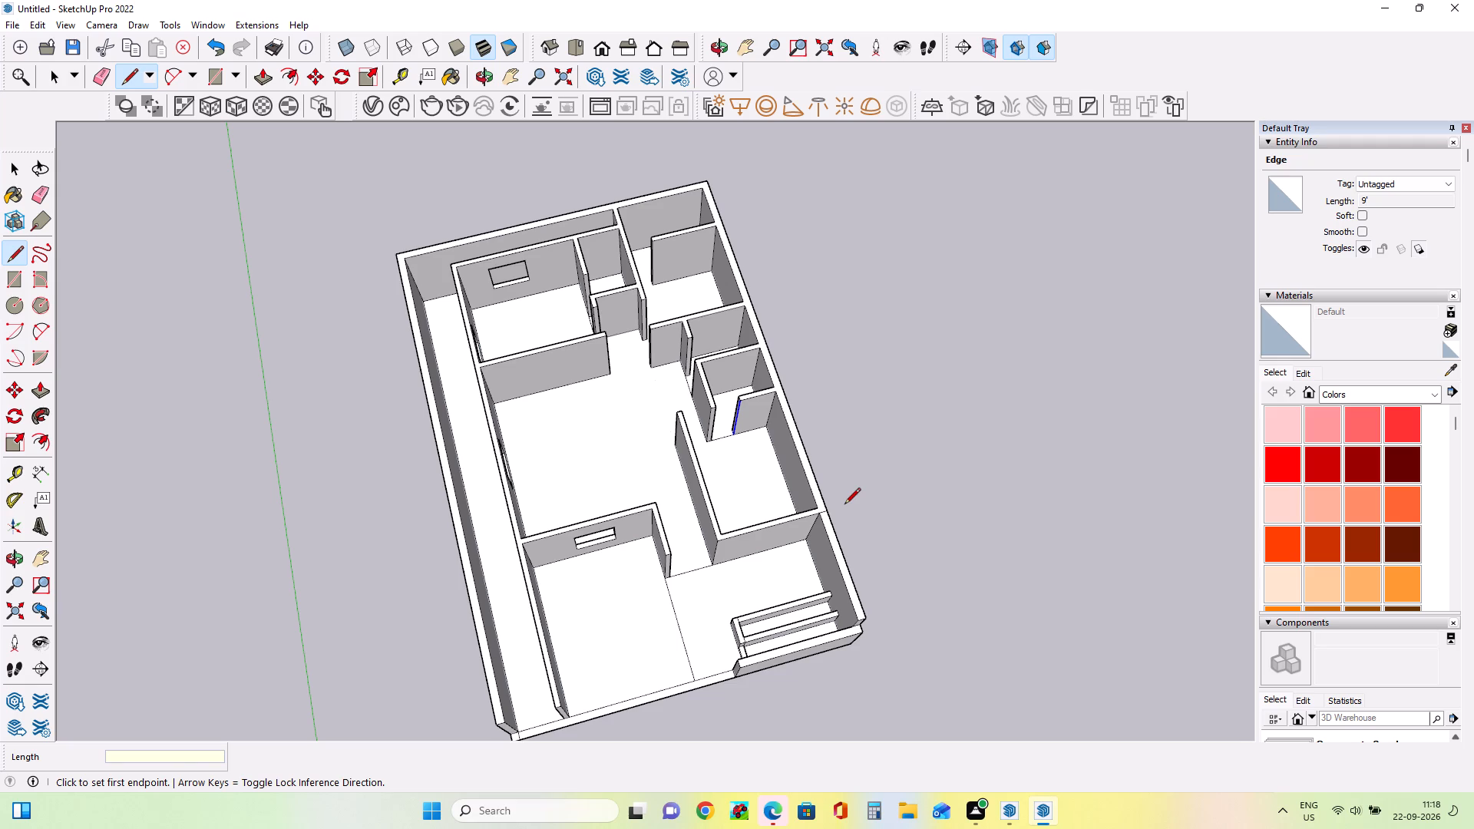
# Paint the connected hall and bedroom floor with Field Square Tile from the Tile materials.
pyautogui.click(21, 172)
pyautogui.rightClick(21, 172)
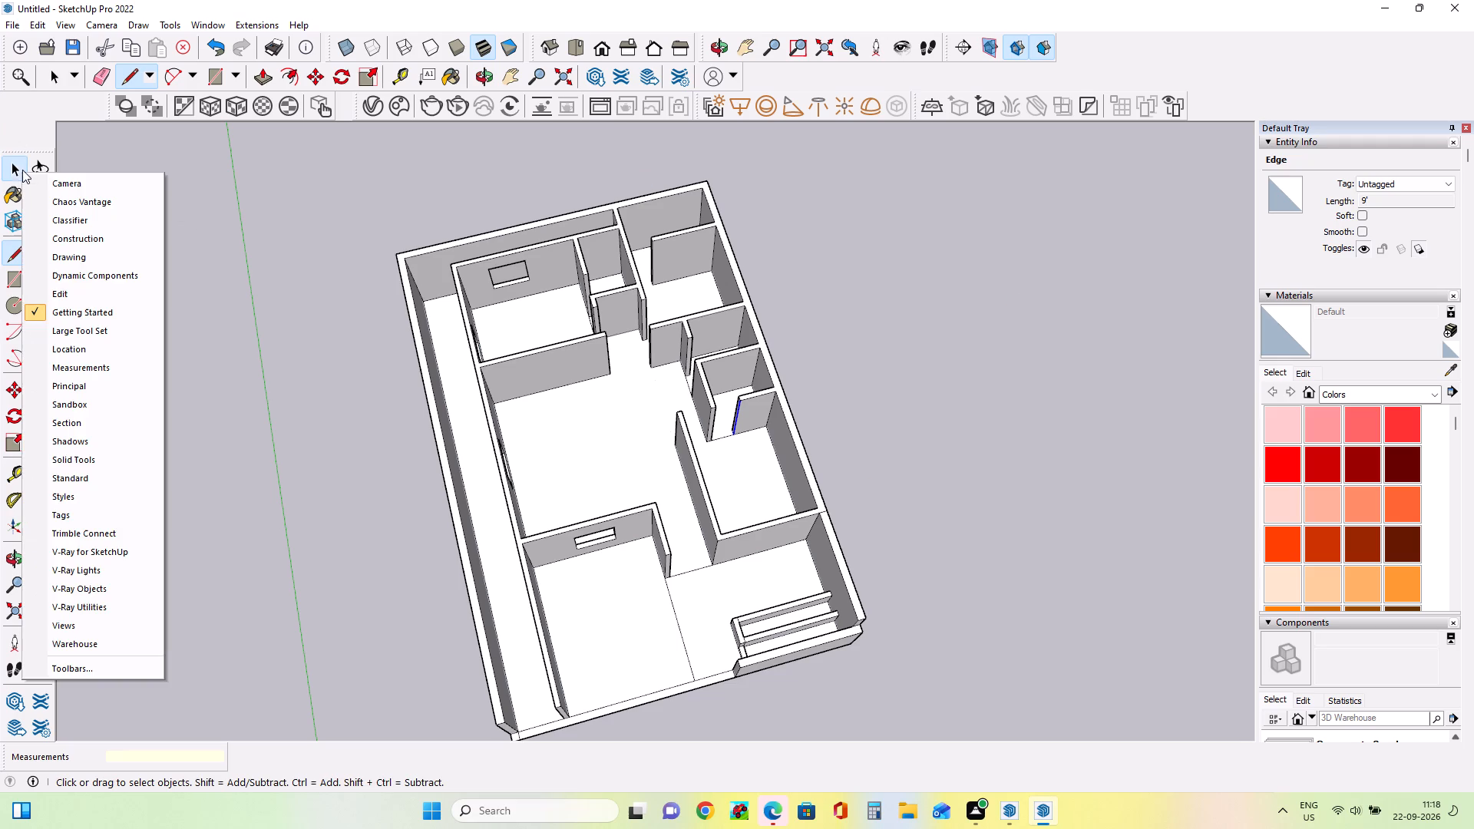
pyautogui.click(368, 180)
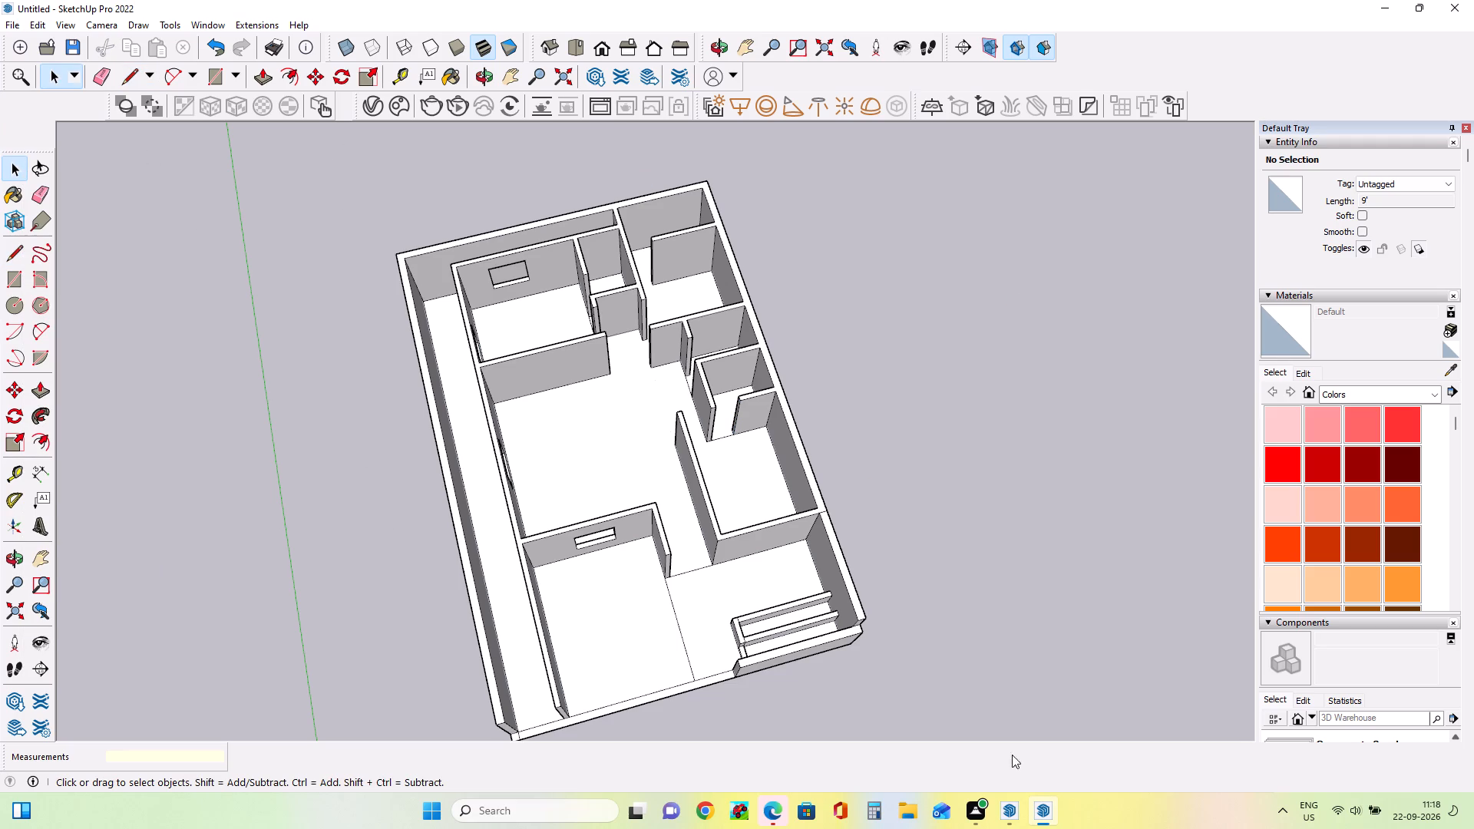
pyautogui.click(1388, 391)
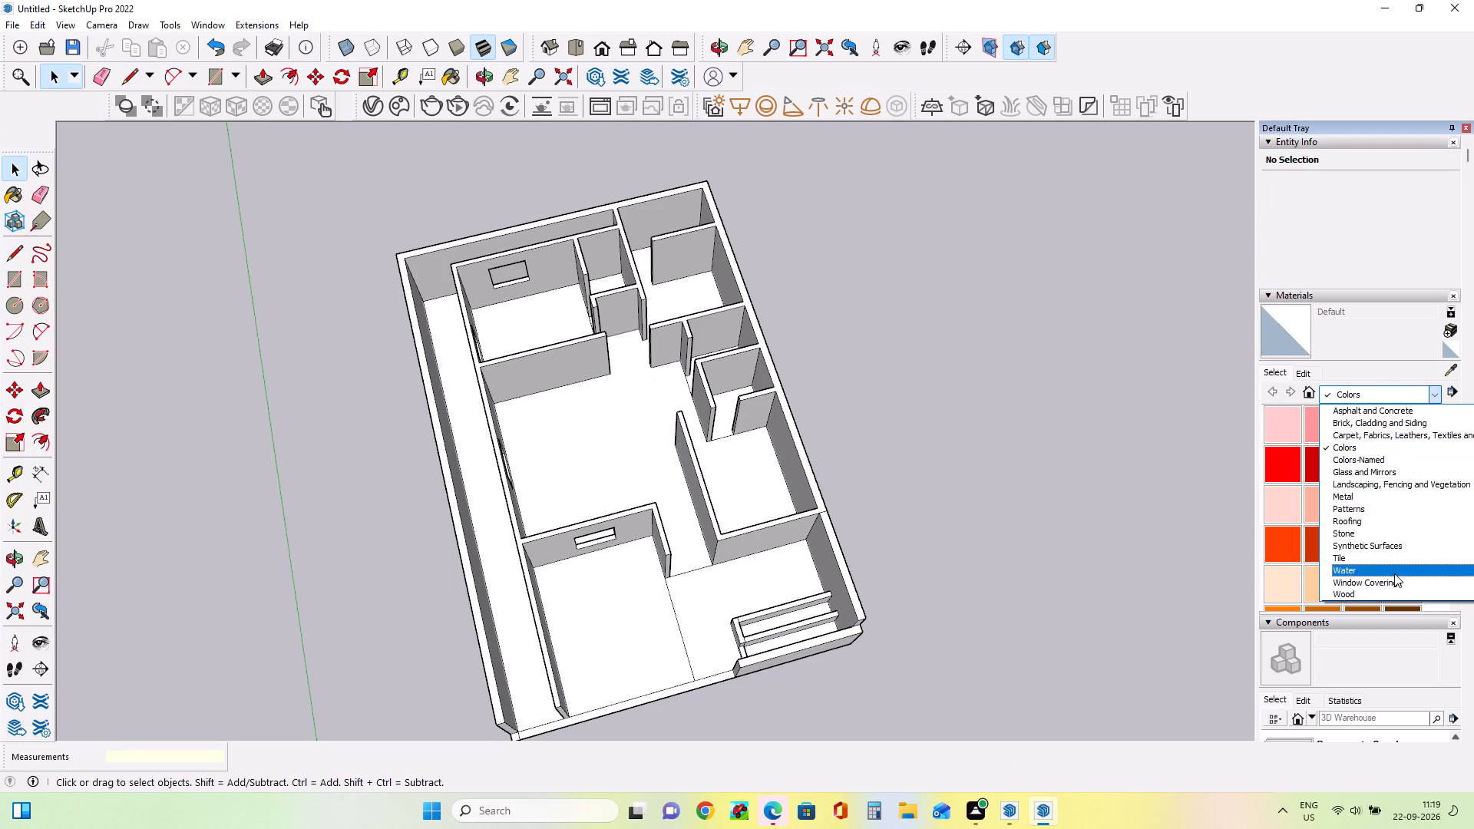
pyautogui.click(1394, 556)
pyautogui.rightClick(1394, 556)
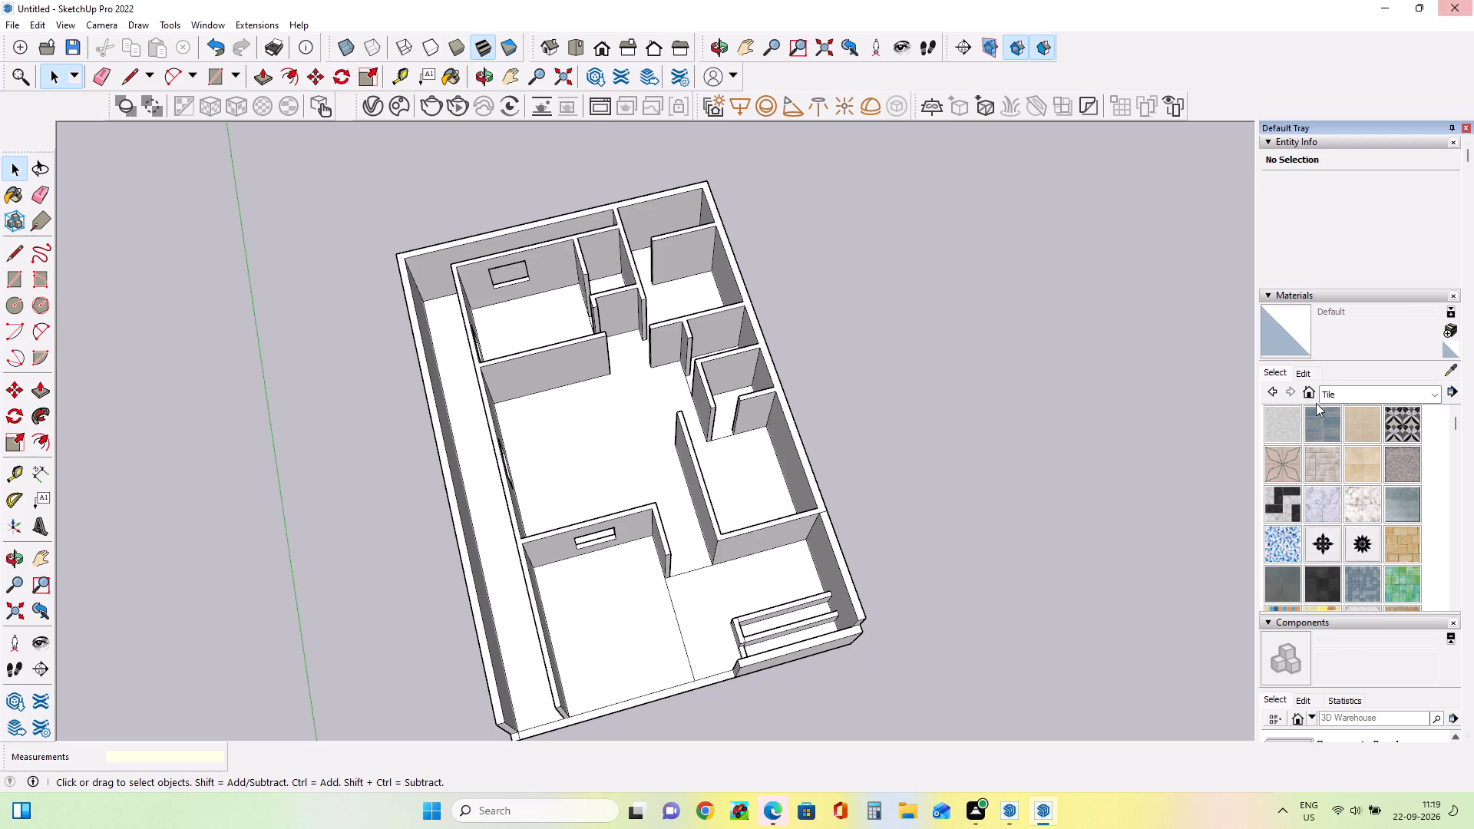
pyautogui.click(1364, 468)
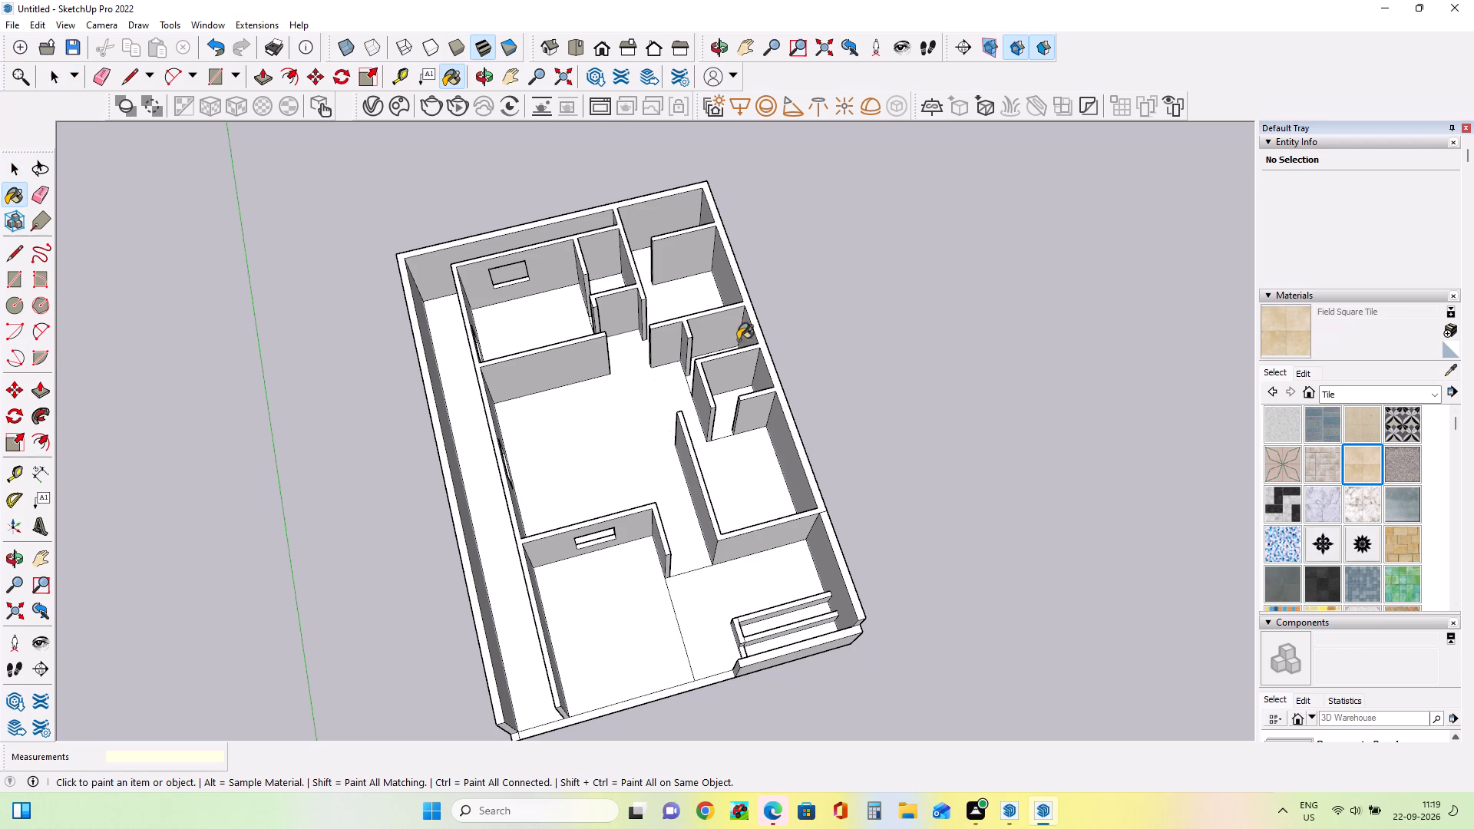
pyautogui.click(633, 464)
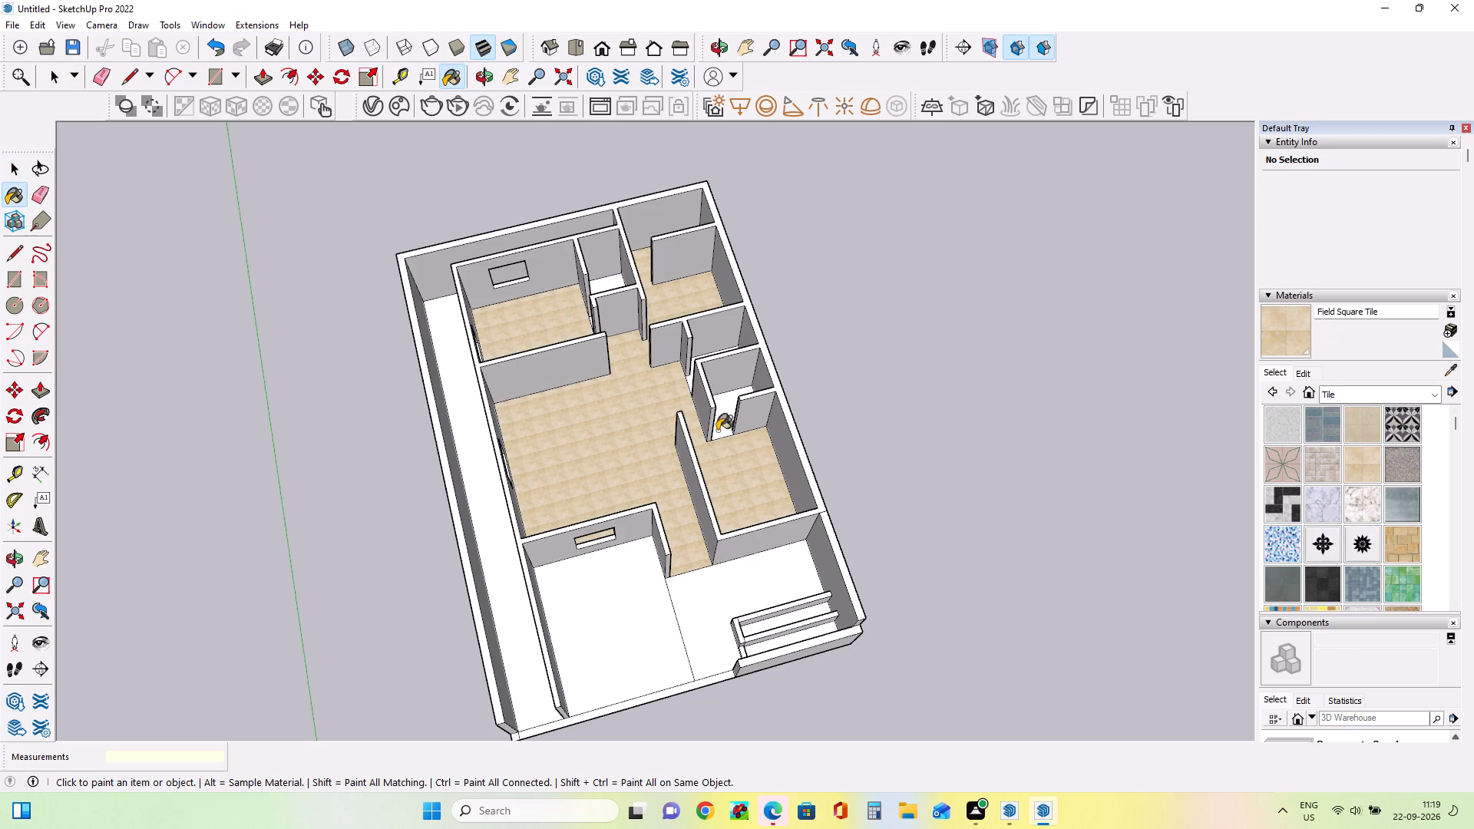
# Create a new material from Field Square Tile with a 3' by 3' texture size and repaint the hall and bedroom floor with it.
pyautogui.click(1449, 329)
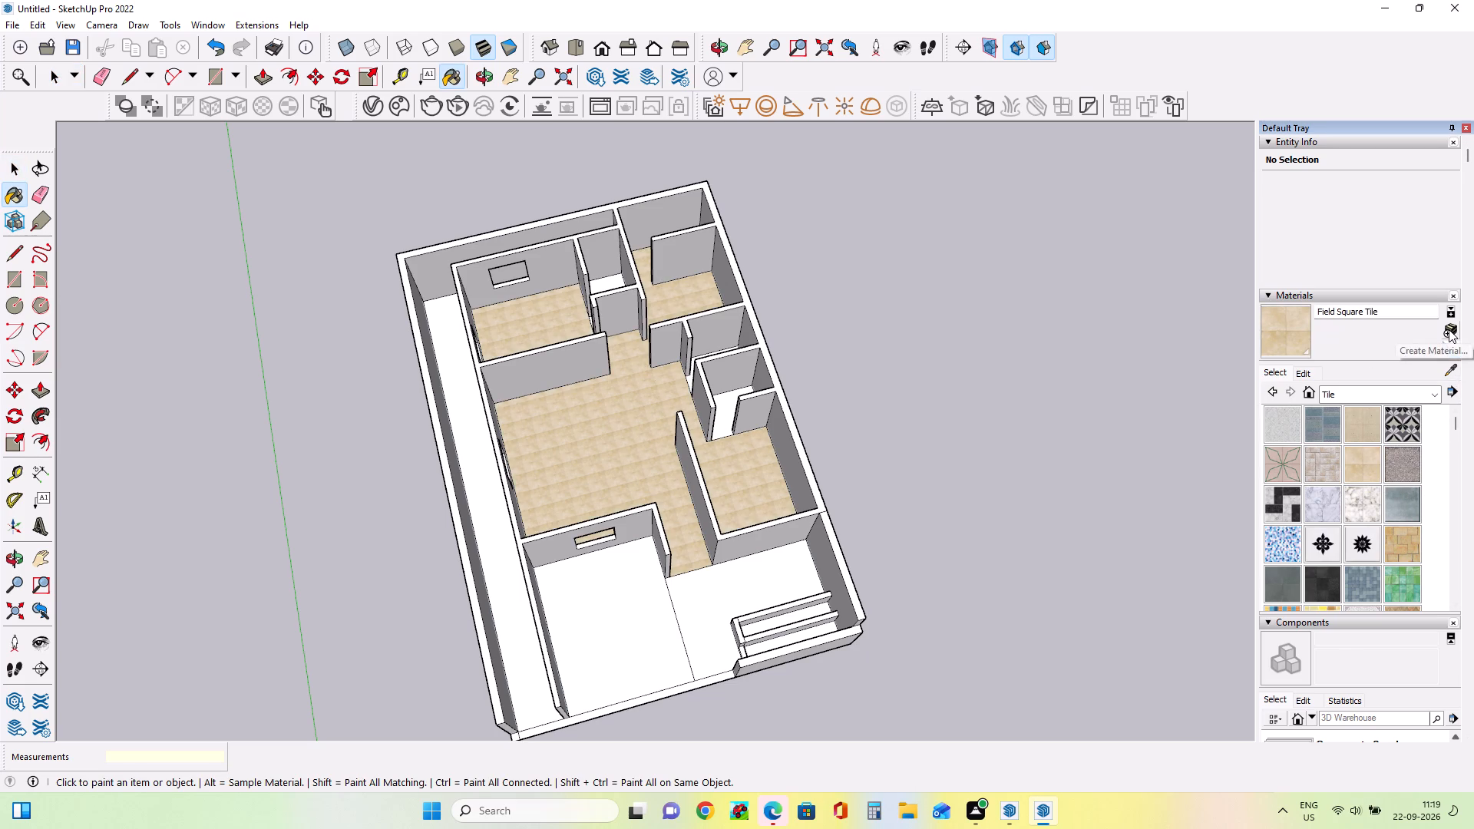
pyautogui.click(690, 494)
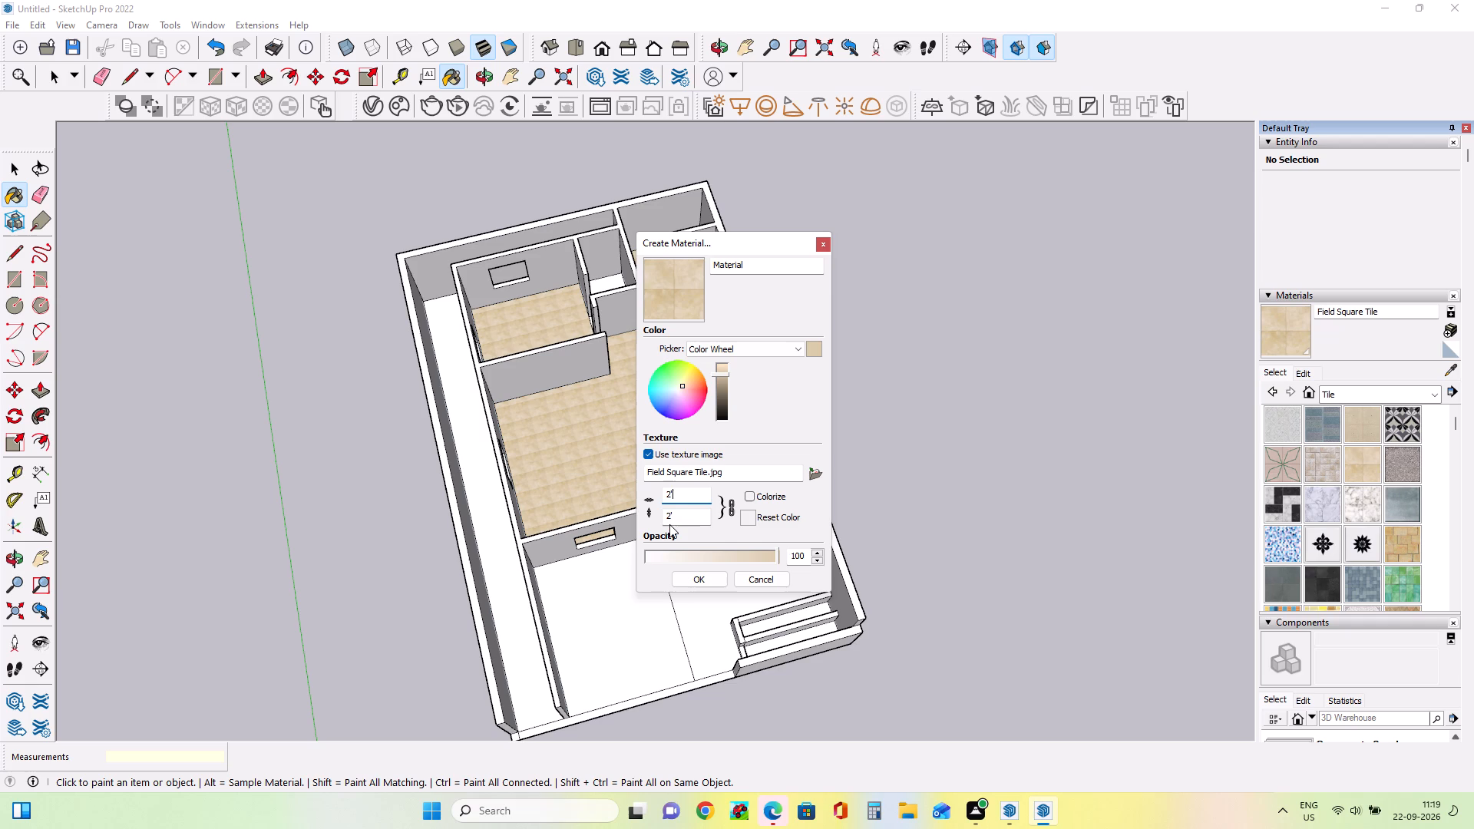
pyautogui.press('BackSpace')
pyautogui.press('BackSpace')
pyautogui.press('BackSpace')
pyautogui.press('2')
pyautogui.press('BackSpace')
pyautogui.press('3')
pyautogui.press("'")
pyautogui.press('Return')
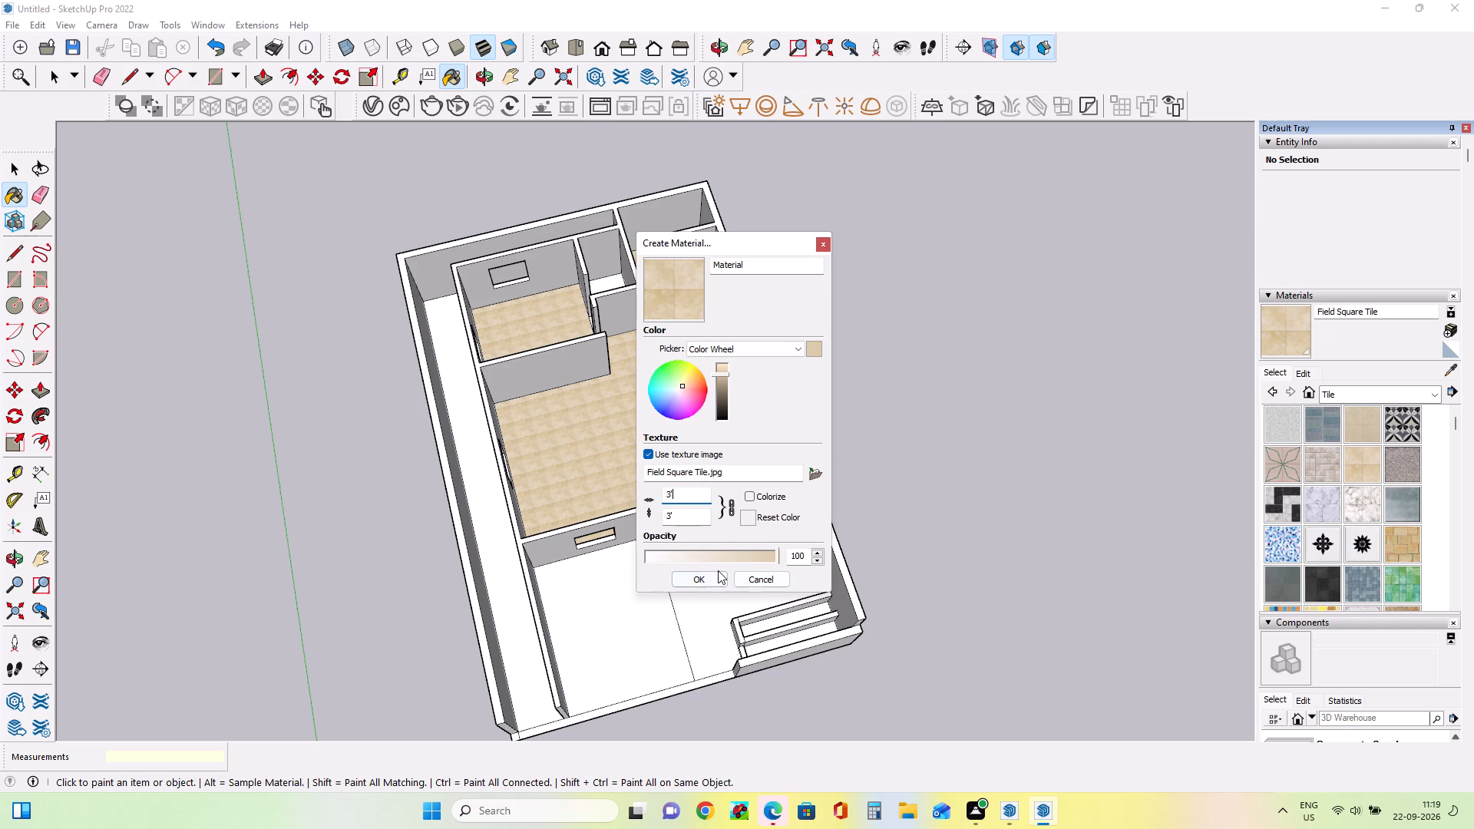
pyautogui.rightClick(700, 576)
pyautogui.click(700, 576)
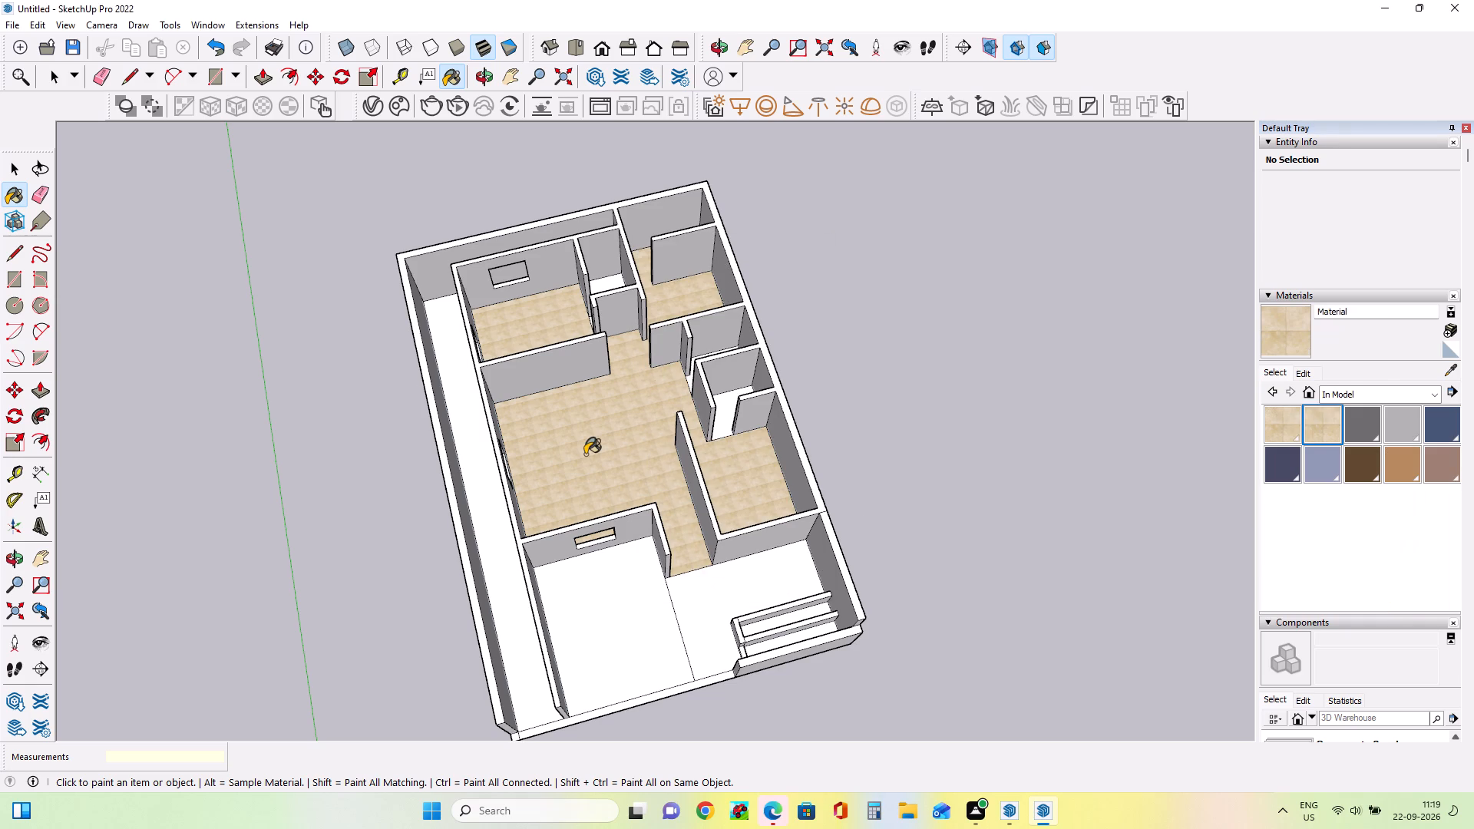
pyautogui.click(585, 454)
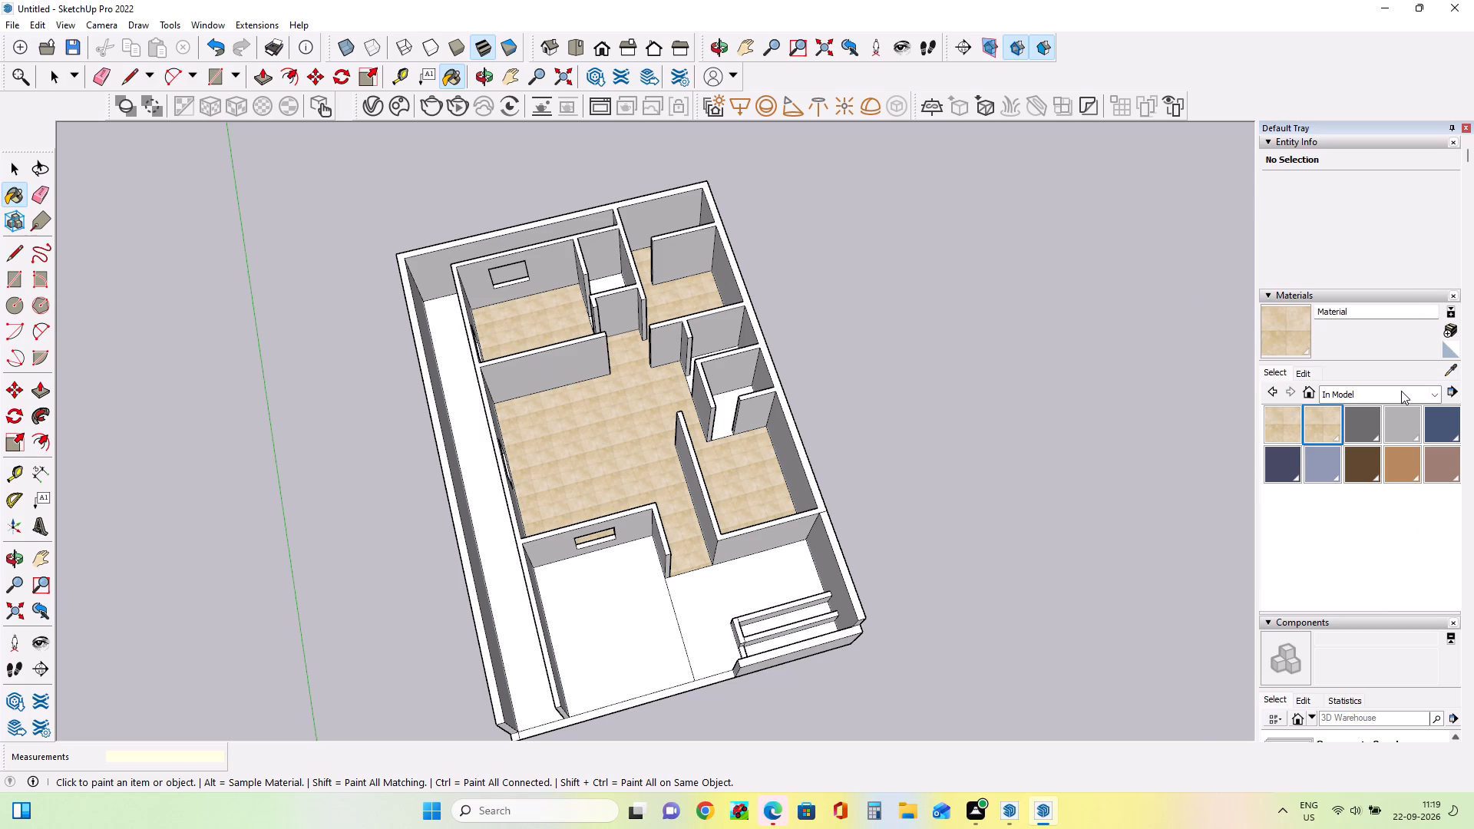
# Paint the floor of the front bedroom's attached toilet with Square Glass Tile 01 from the Tile materials.
pyautogui.scroll(2, 1401, 391)
pyautogui.click(1402, 391)
pyautogui.rightClick(1402, 391)
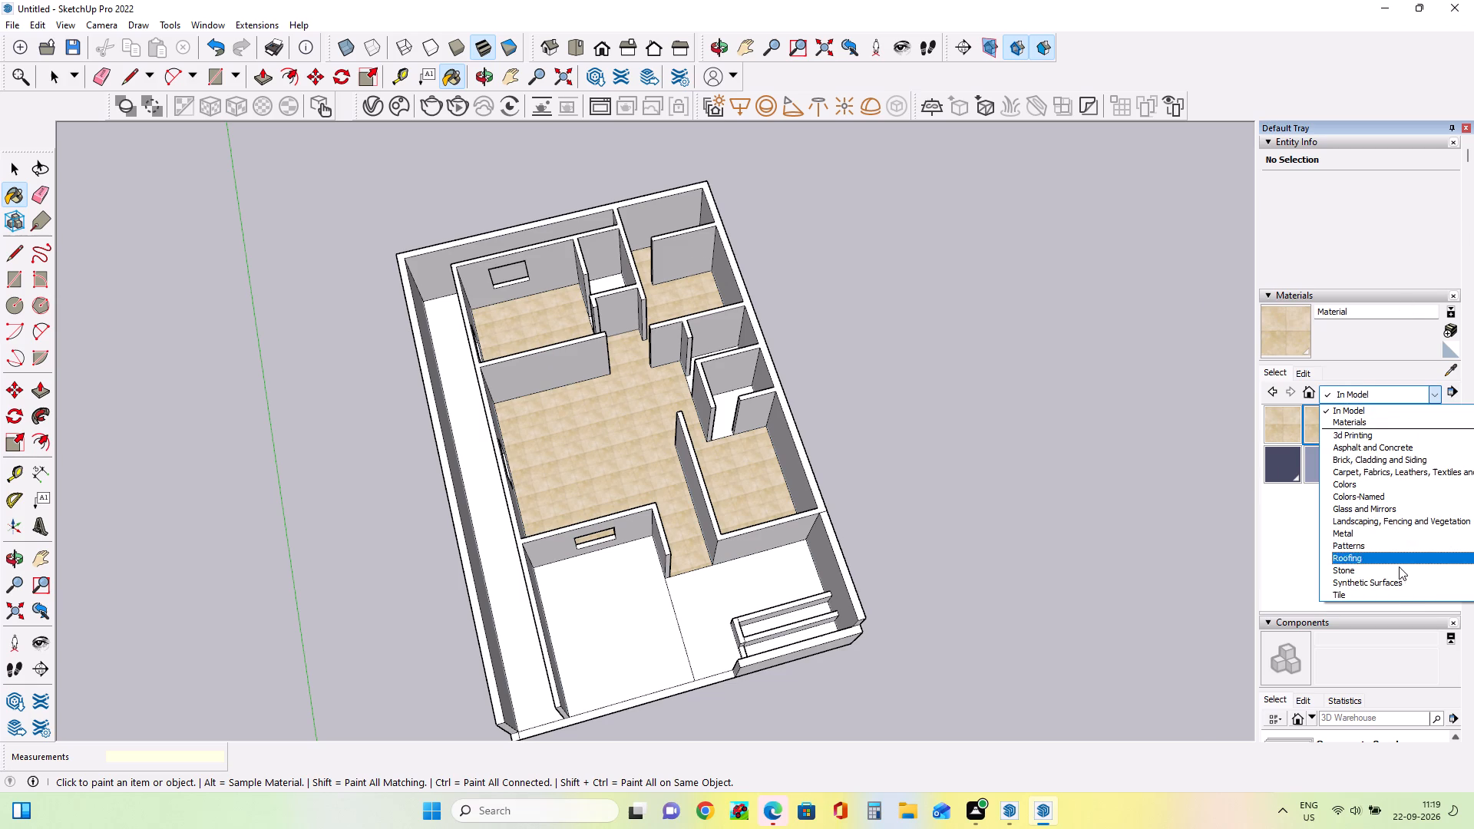
pyautogui.click(1393, 593)
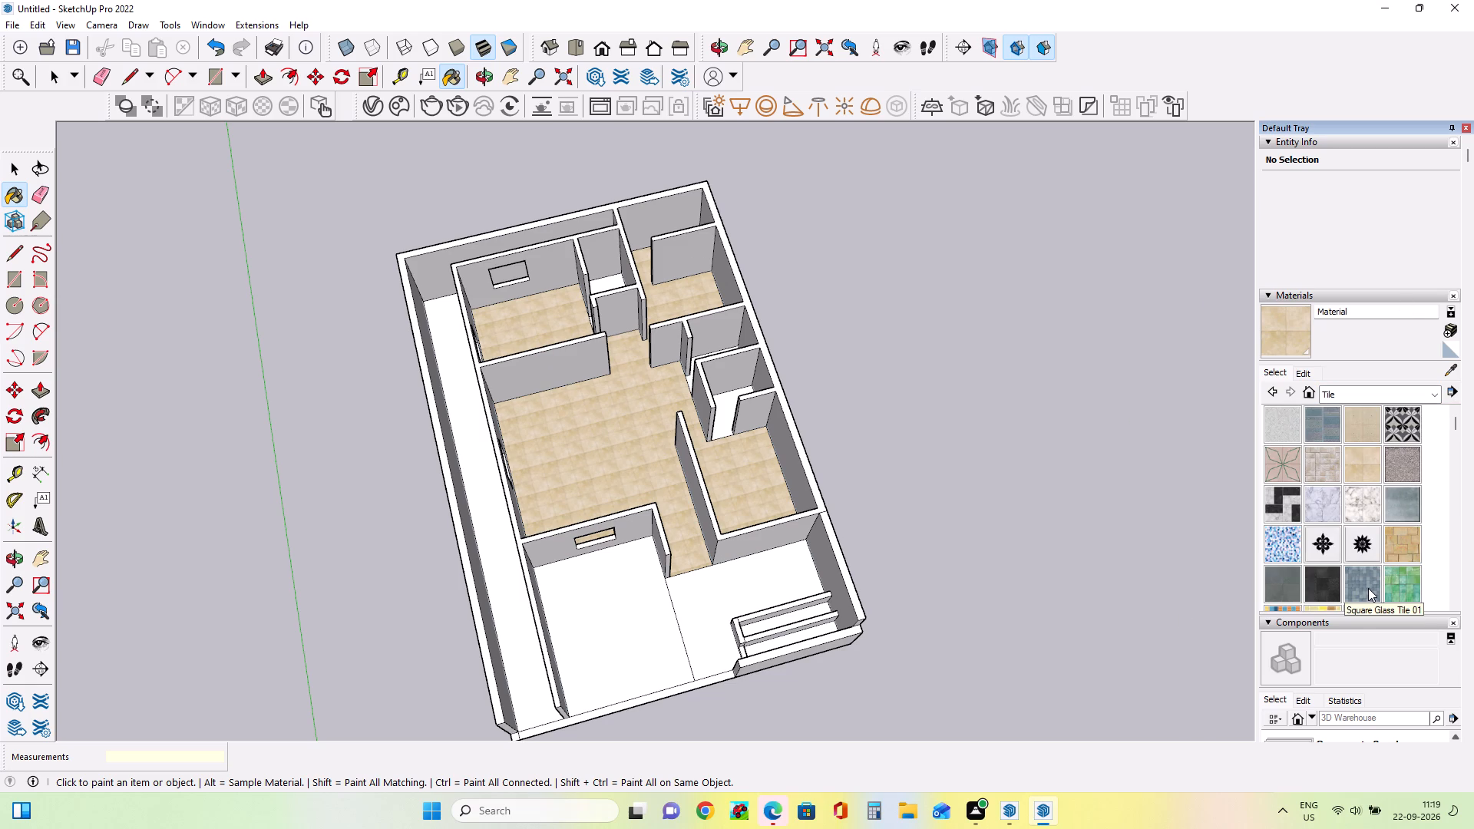
pyautogui.click(725, 398)
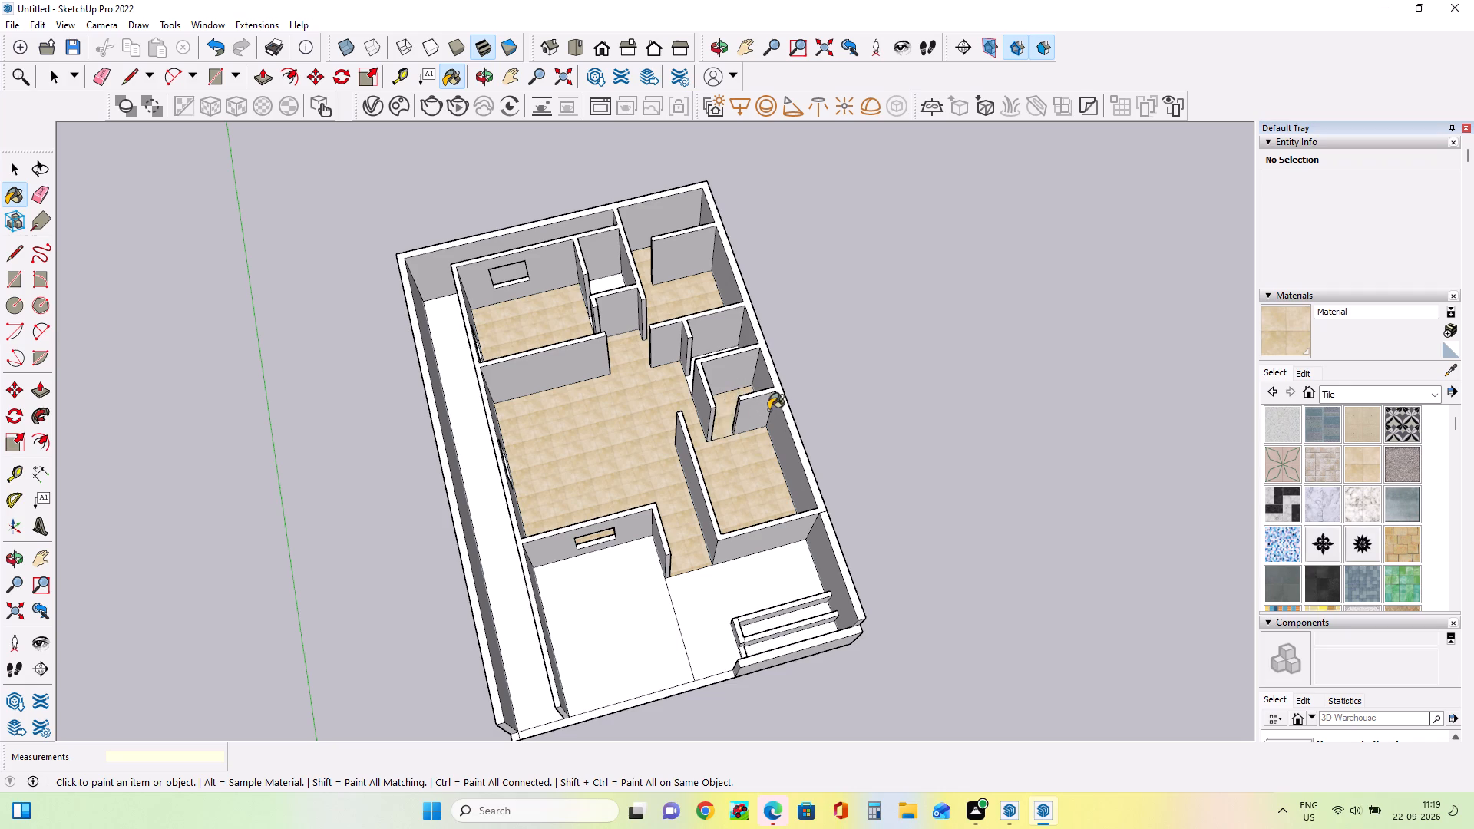
pyautogui.click(1364, 578)
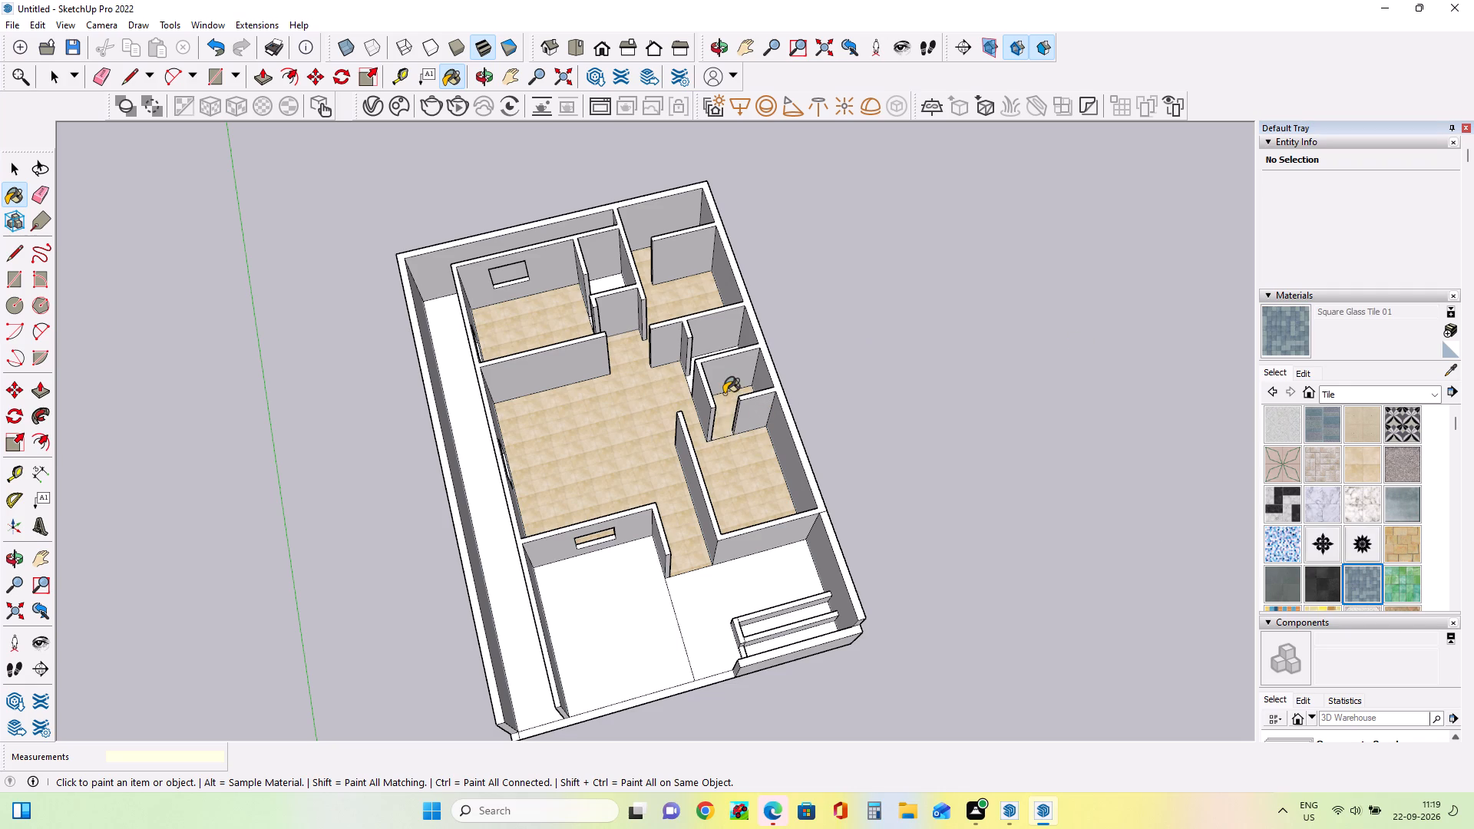
pyautogui.click(729, 398)
pyautogui.rightClick(729, 398)
pyautogui.click(847, 370)
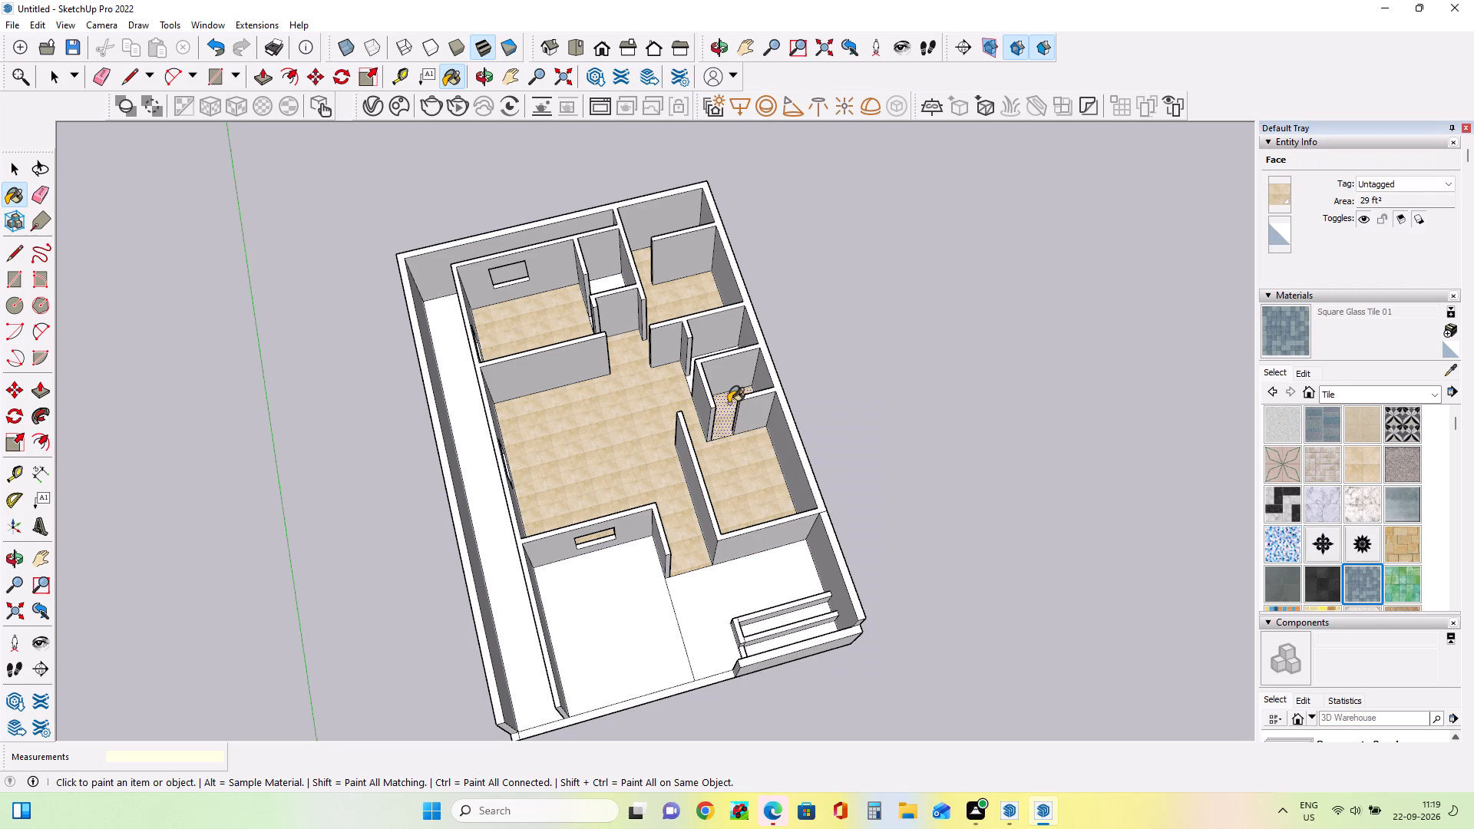
pyautogui.click(729, 403)
pyautogui.scroll(8, 735, 410)
pyautogui.moveTo(742, 420); pyautogui.dragTo(753, 469, button='middle')
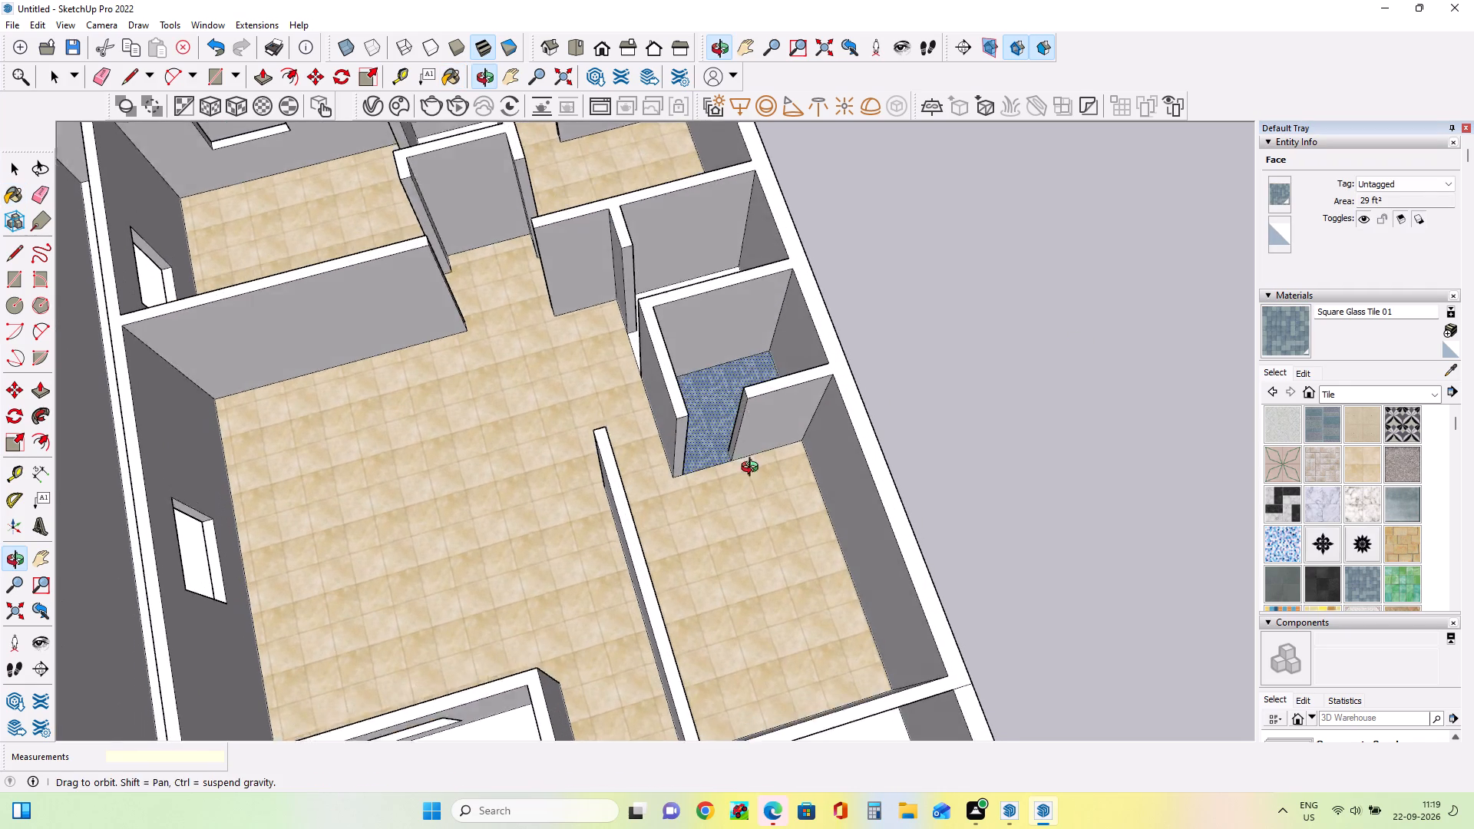
pyautogui.moveTo(753, 469); pyautogui.dragTo(755, 479, button='middle')
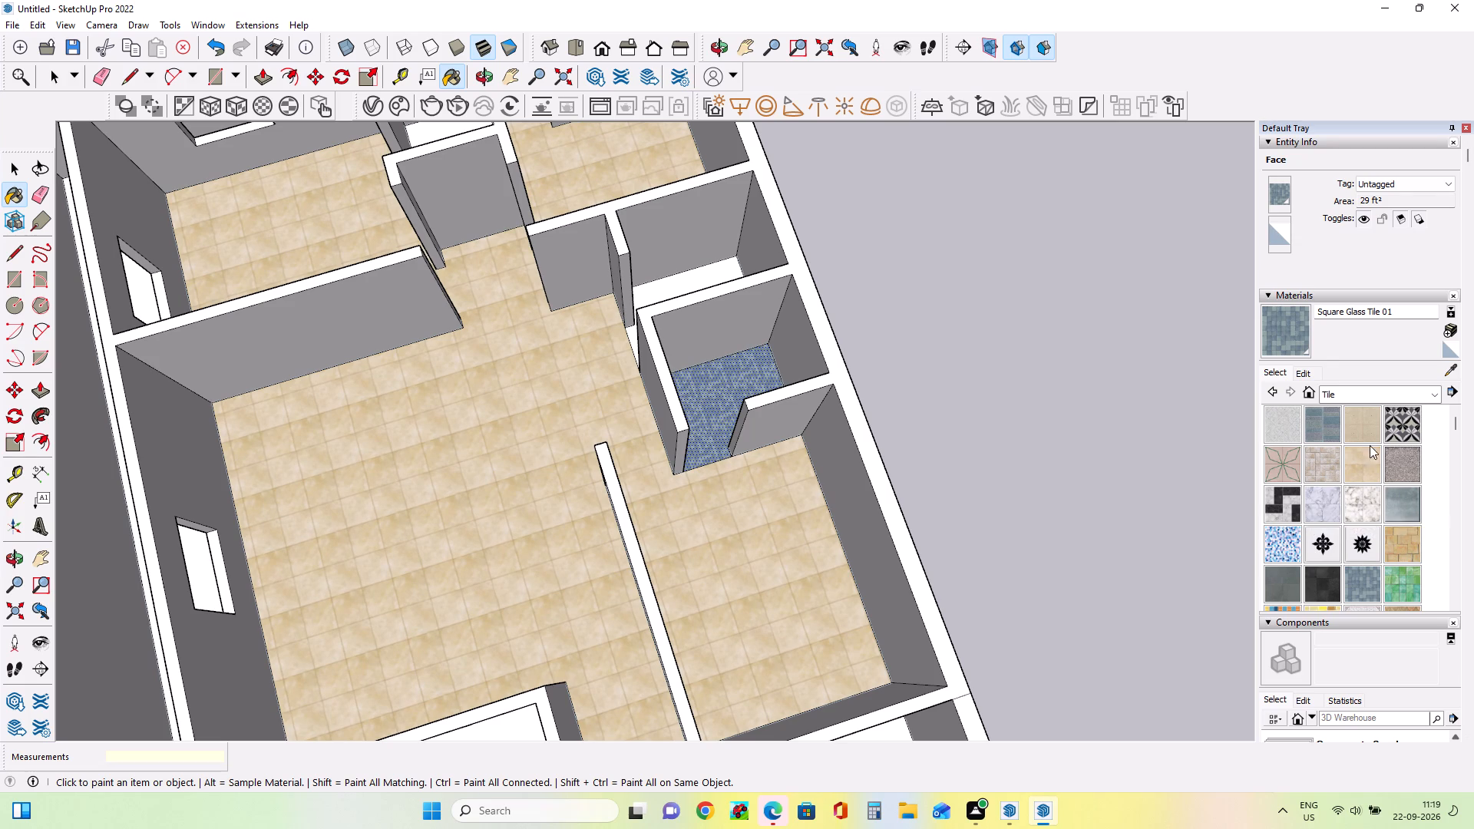
# Paint the inner wall faces of the front bedroom's attached toilet with Marble Carrara Floor Tile from the Tile materials.
pyautogui.click(1313, 503)
pyautogui.rightClick(1313, 503)
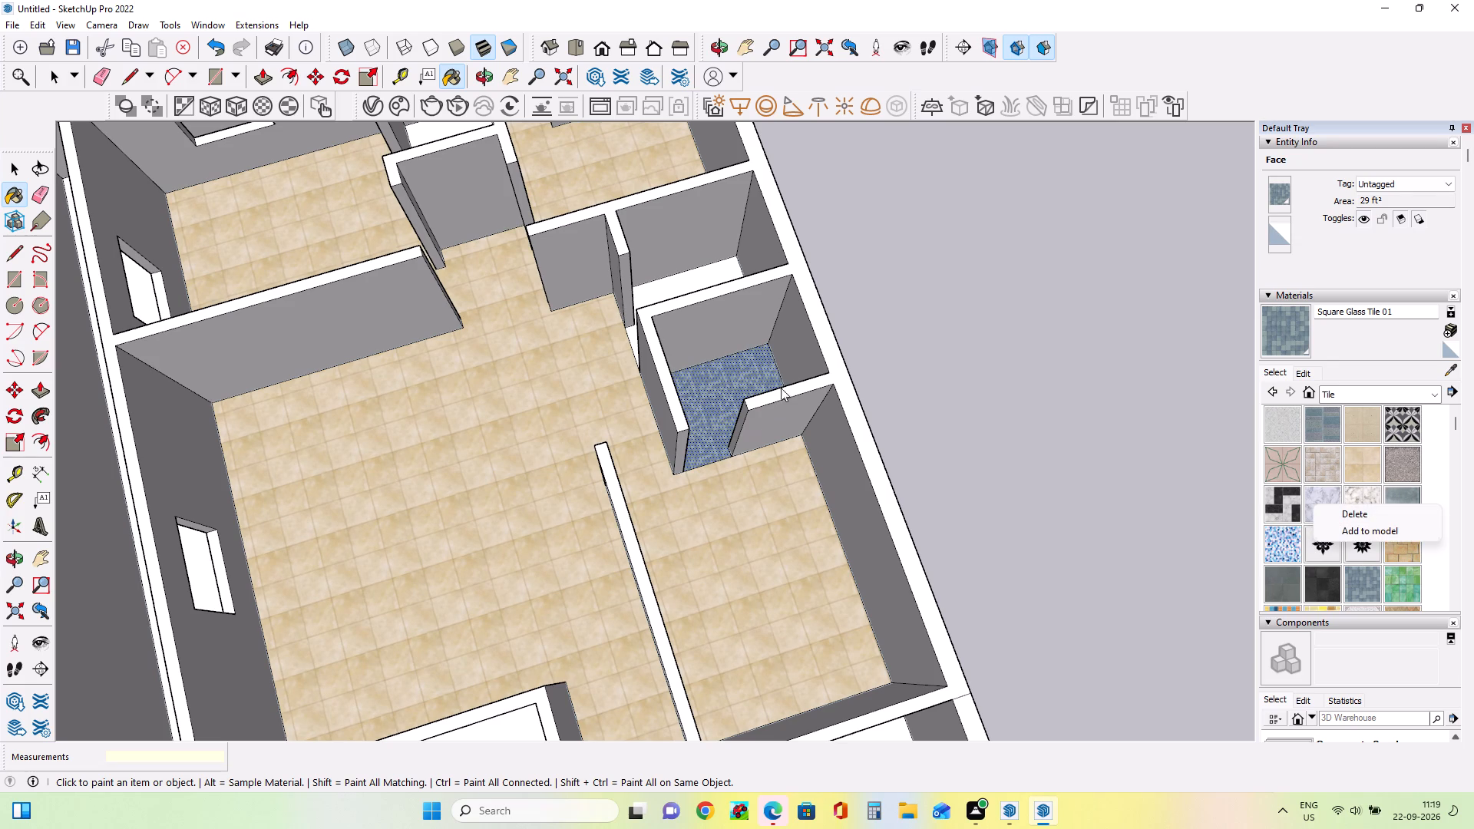
pyautogui.click(1336, 498)
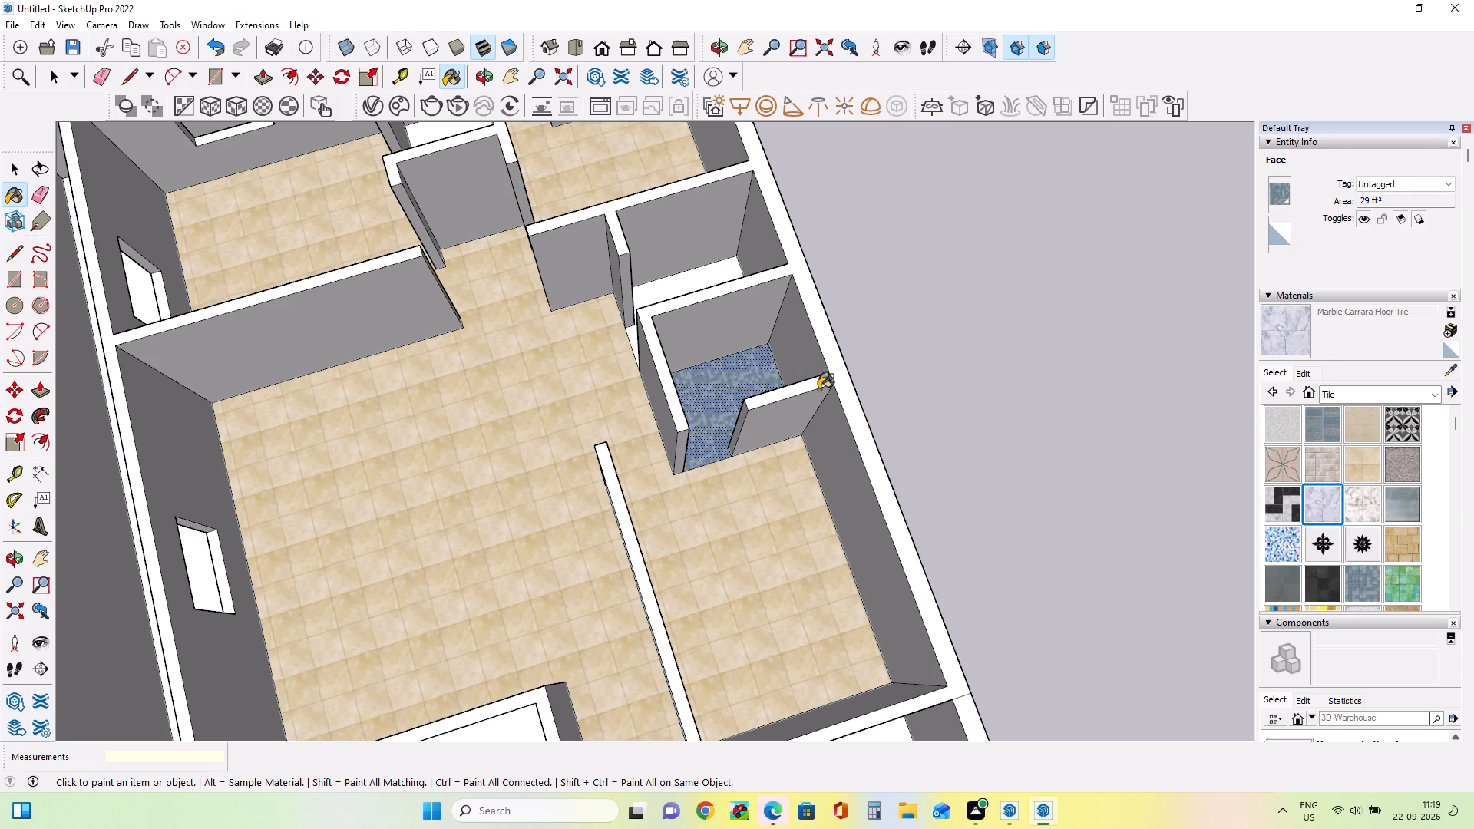
pyautogui.click(812, 363)
pyautogui.click(716, 322)
pyautogui.moveTo(787, 431); pyautogui.dragTo(853, 405, button='middle')
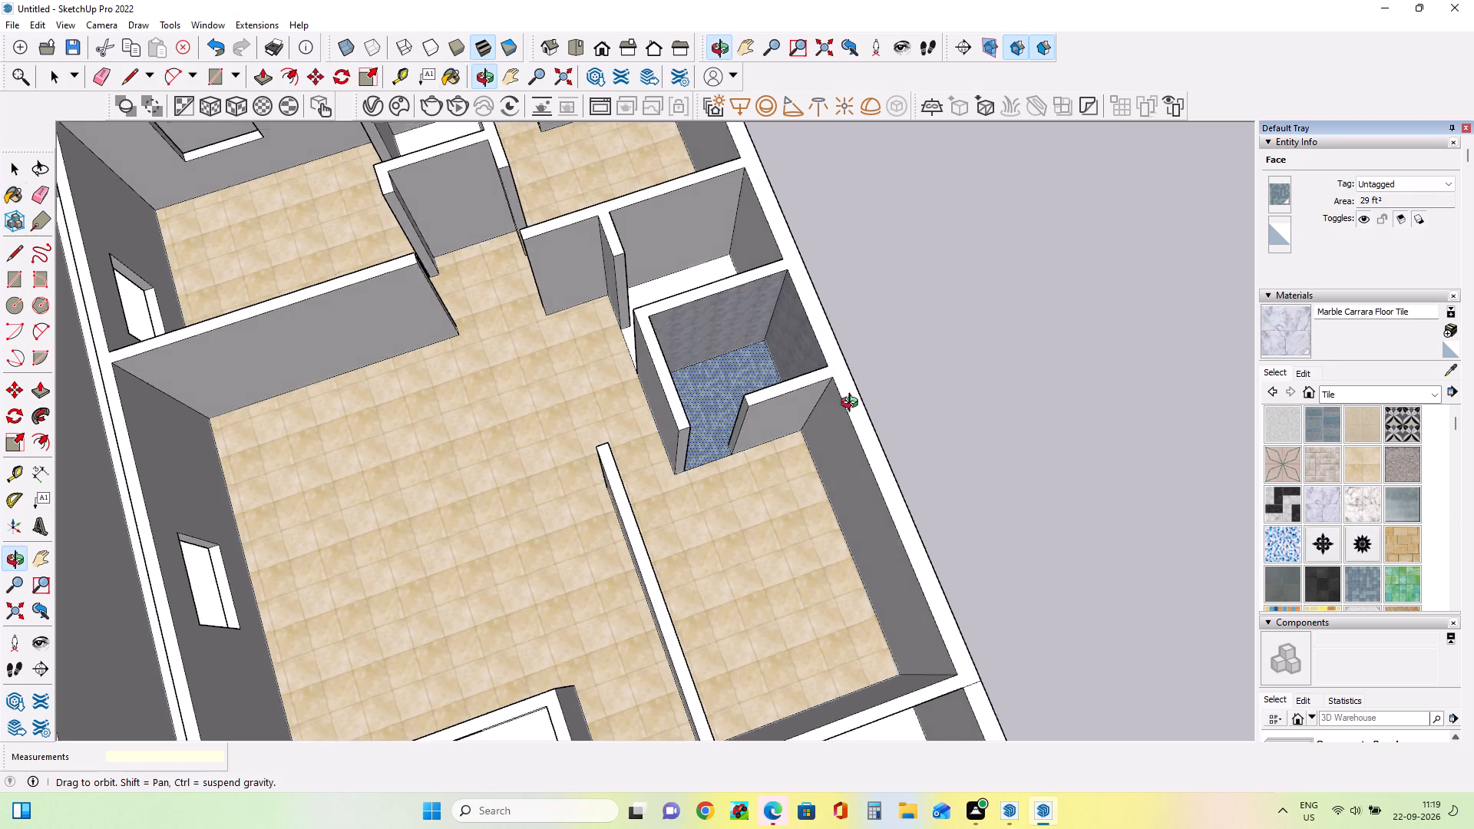
pyautogui.moveTo(853, 405); pyautogui.dragTo(1127, 253, button='middle')
pyautogui.moveTo(658, 405); pyautogui.dragTo(976, 496, button='middle')
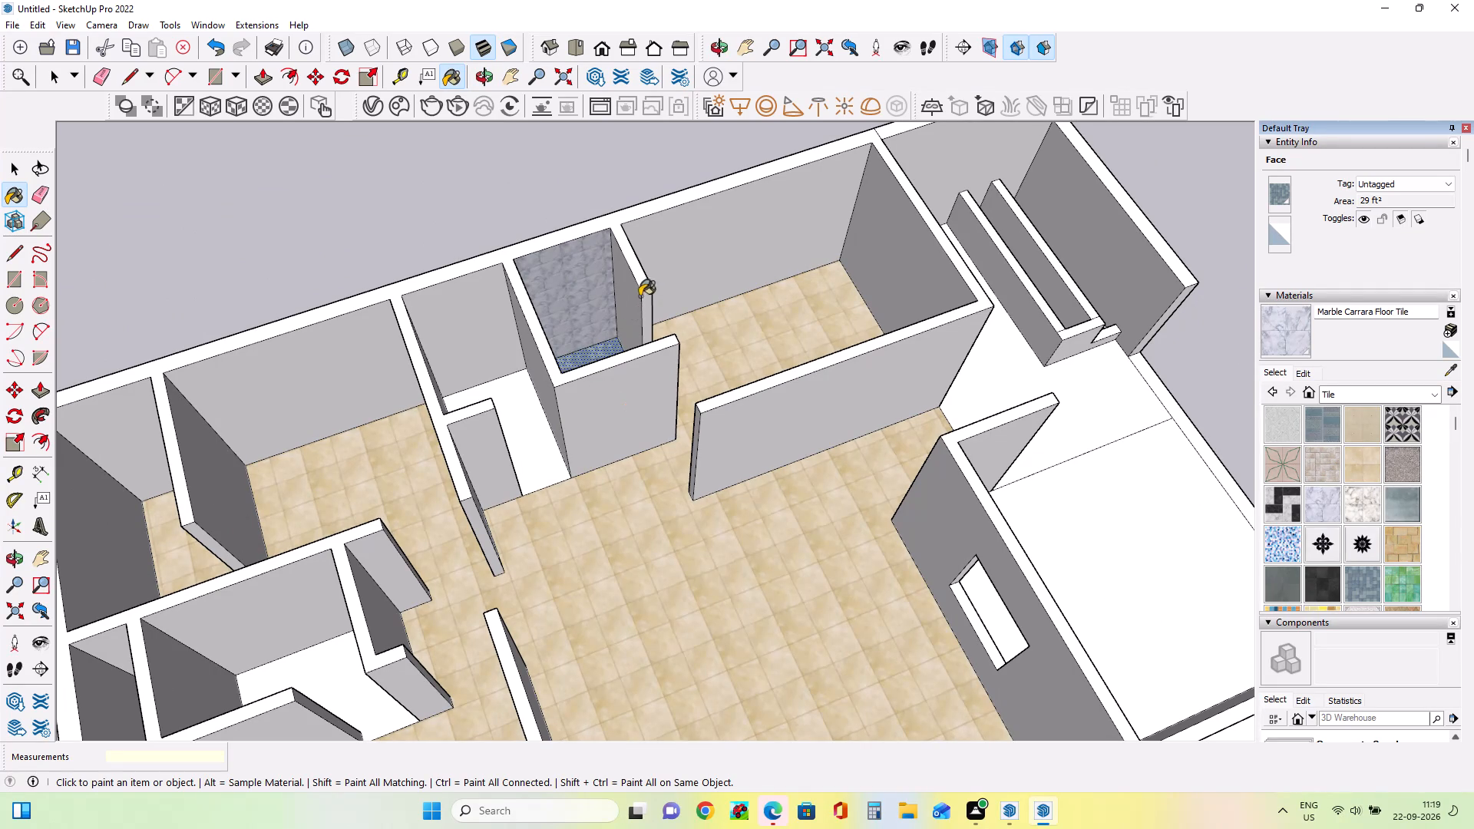
pyautogui.click(636, 298)
# Paint the inner wall faces of the hall-side toilet with Marble Carrara Floor Tile.
pyautogui.moveTo(970, 449); pyautogui.dragTo(369, 502, button='middle')
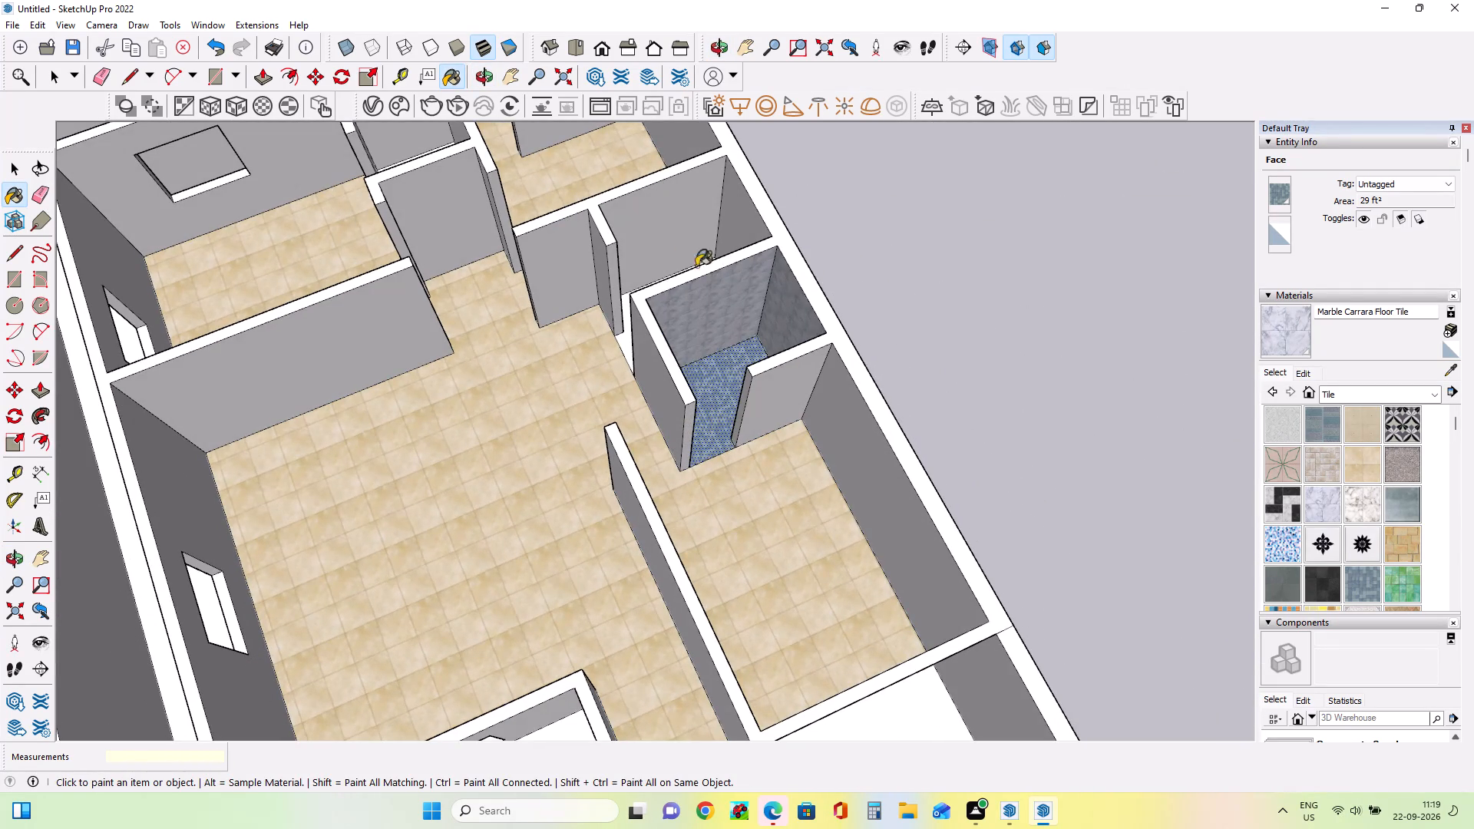
pyautogui.moveTo(663, 380); pyautogui.dragTo(909, 400, button='middle')
pyautogui.click(554, 259)
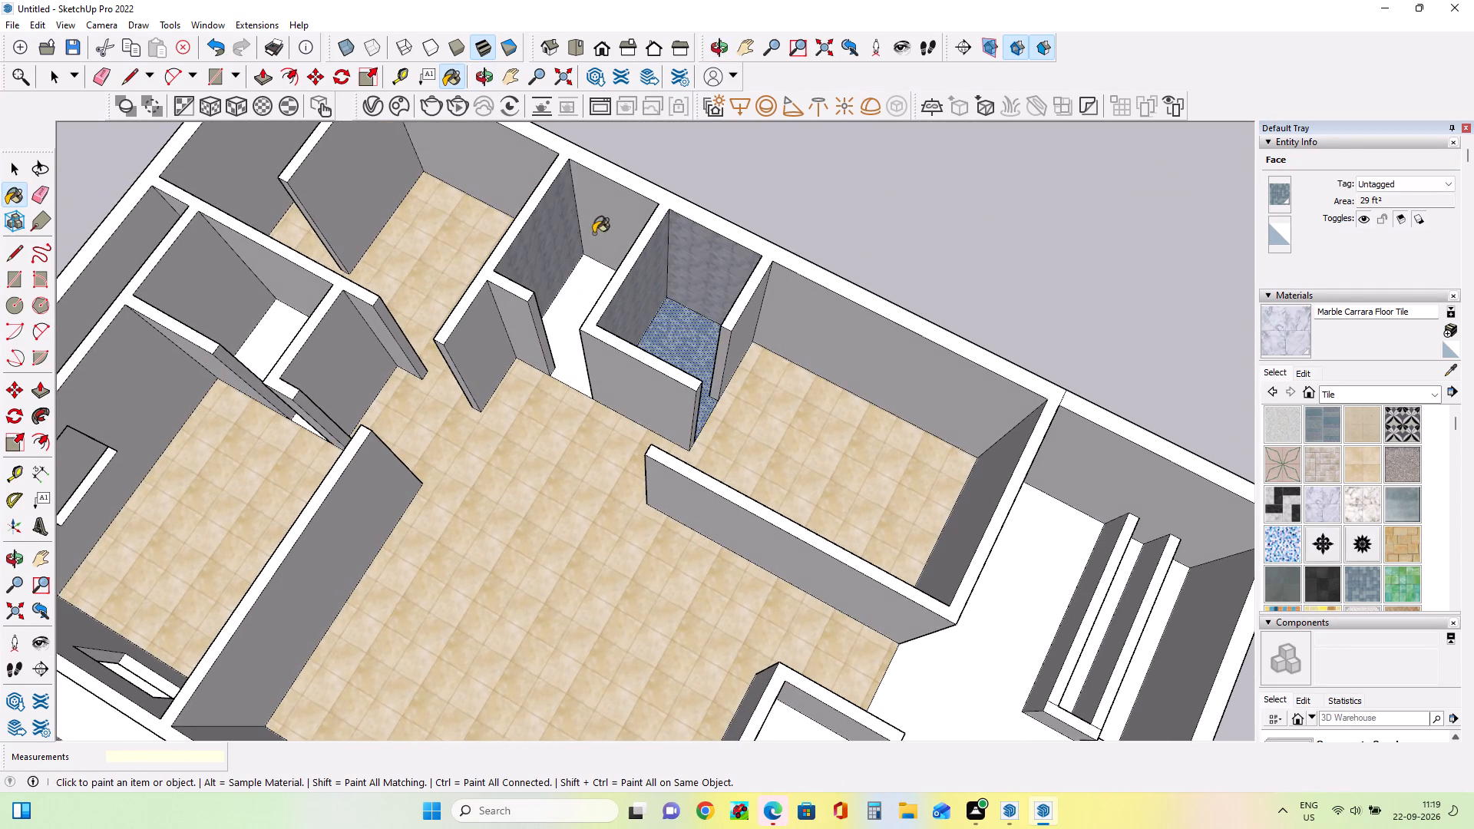
pyautogui.click(627, 216)
pyautogui.moveTo(536, 358); pyautogui.dragTo(936, 323, button='middle')
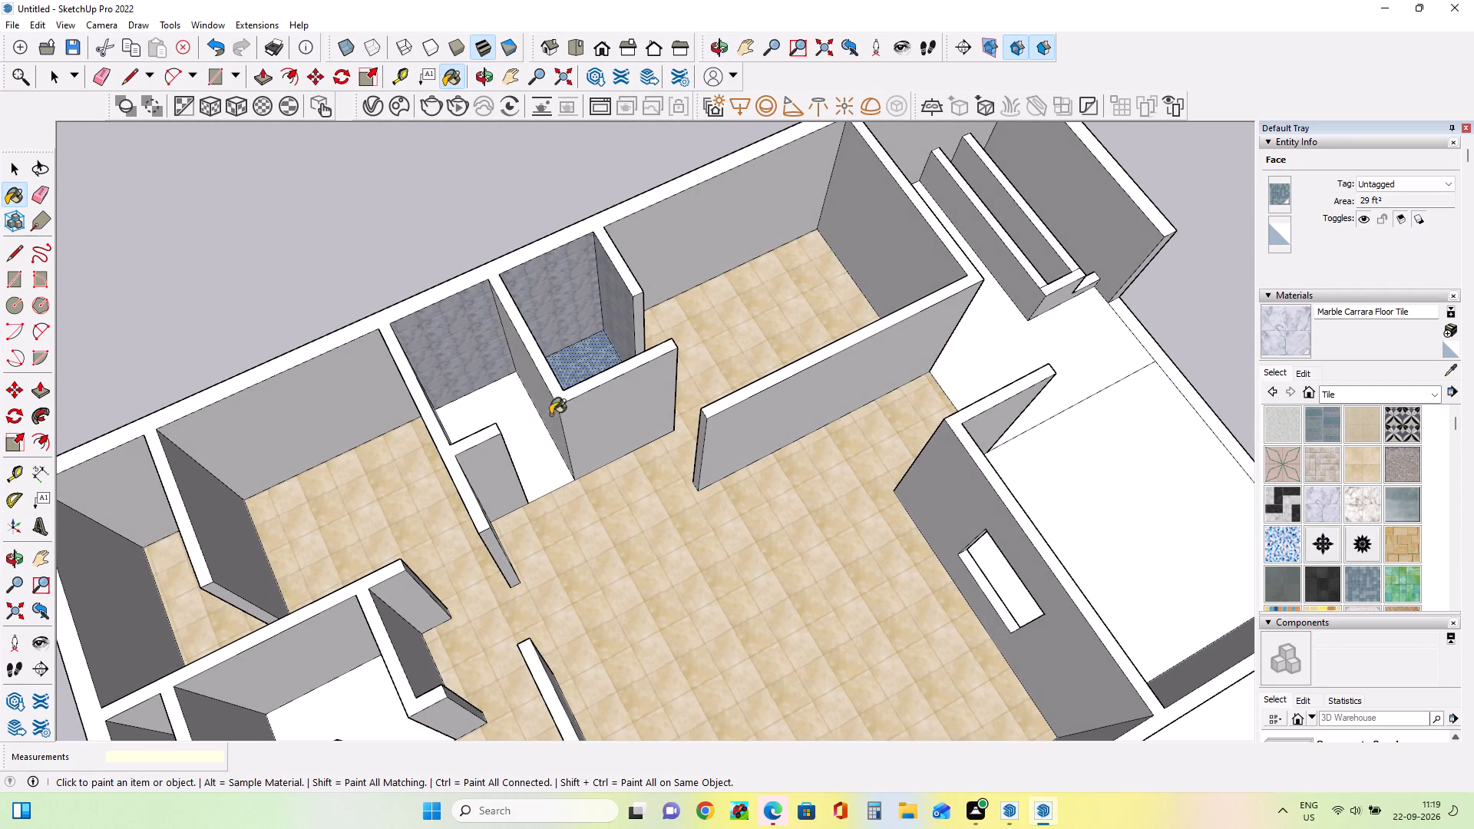
pyautogui.click(557, 414)
pyautogui.rightClick(557, 414)
pyautogui.click(544, 405)
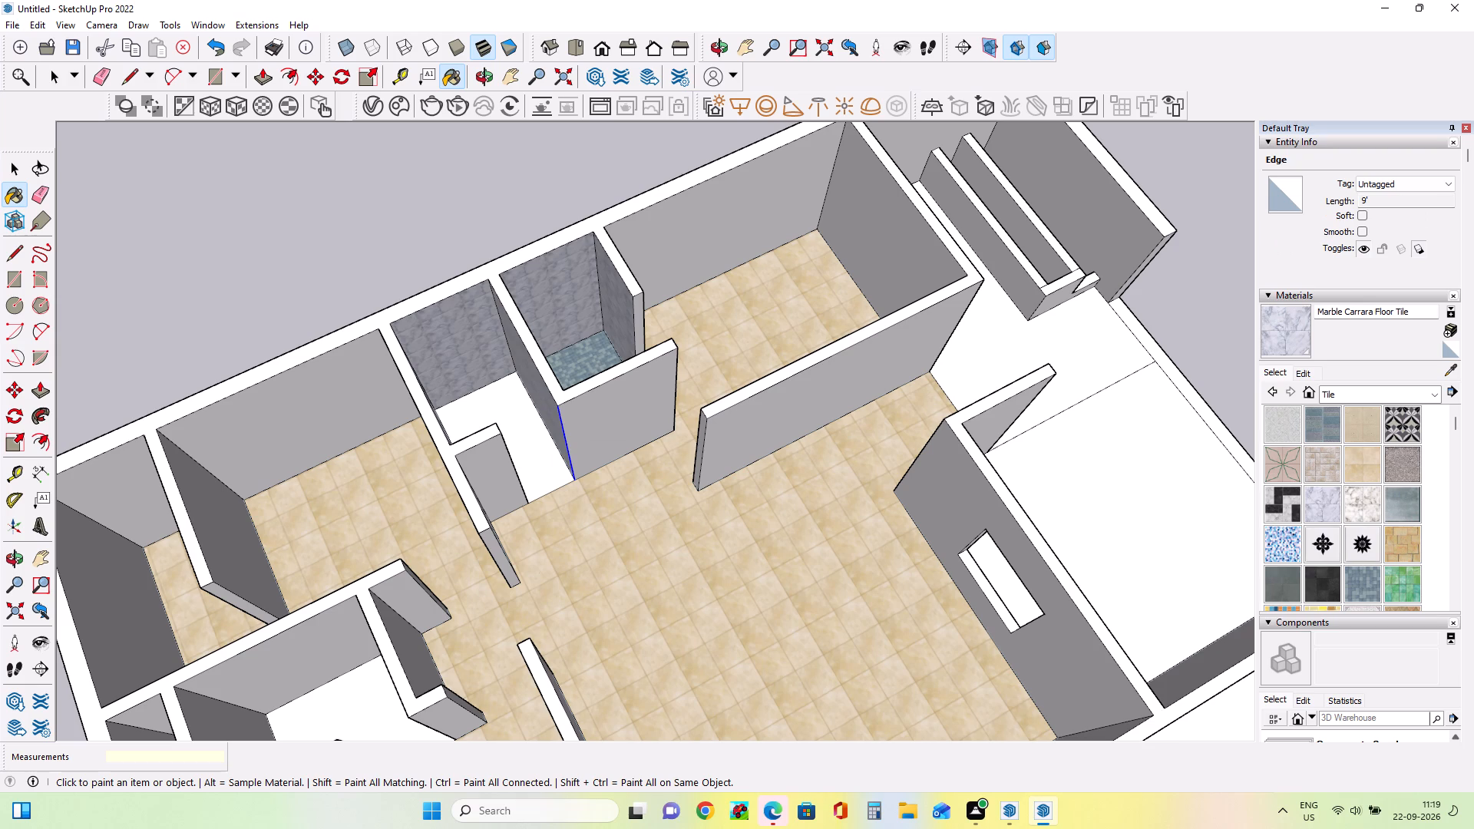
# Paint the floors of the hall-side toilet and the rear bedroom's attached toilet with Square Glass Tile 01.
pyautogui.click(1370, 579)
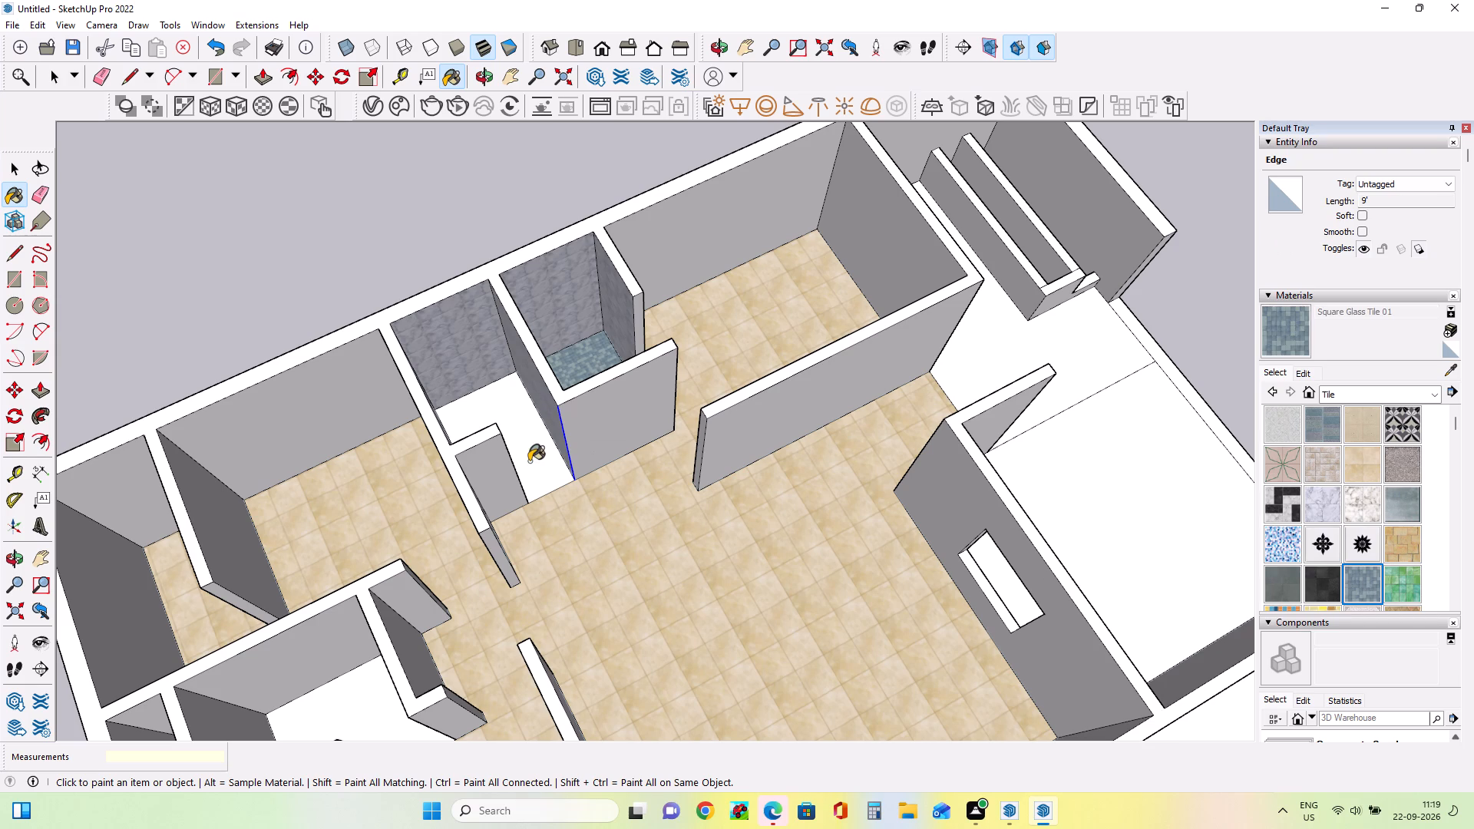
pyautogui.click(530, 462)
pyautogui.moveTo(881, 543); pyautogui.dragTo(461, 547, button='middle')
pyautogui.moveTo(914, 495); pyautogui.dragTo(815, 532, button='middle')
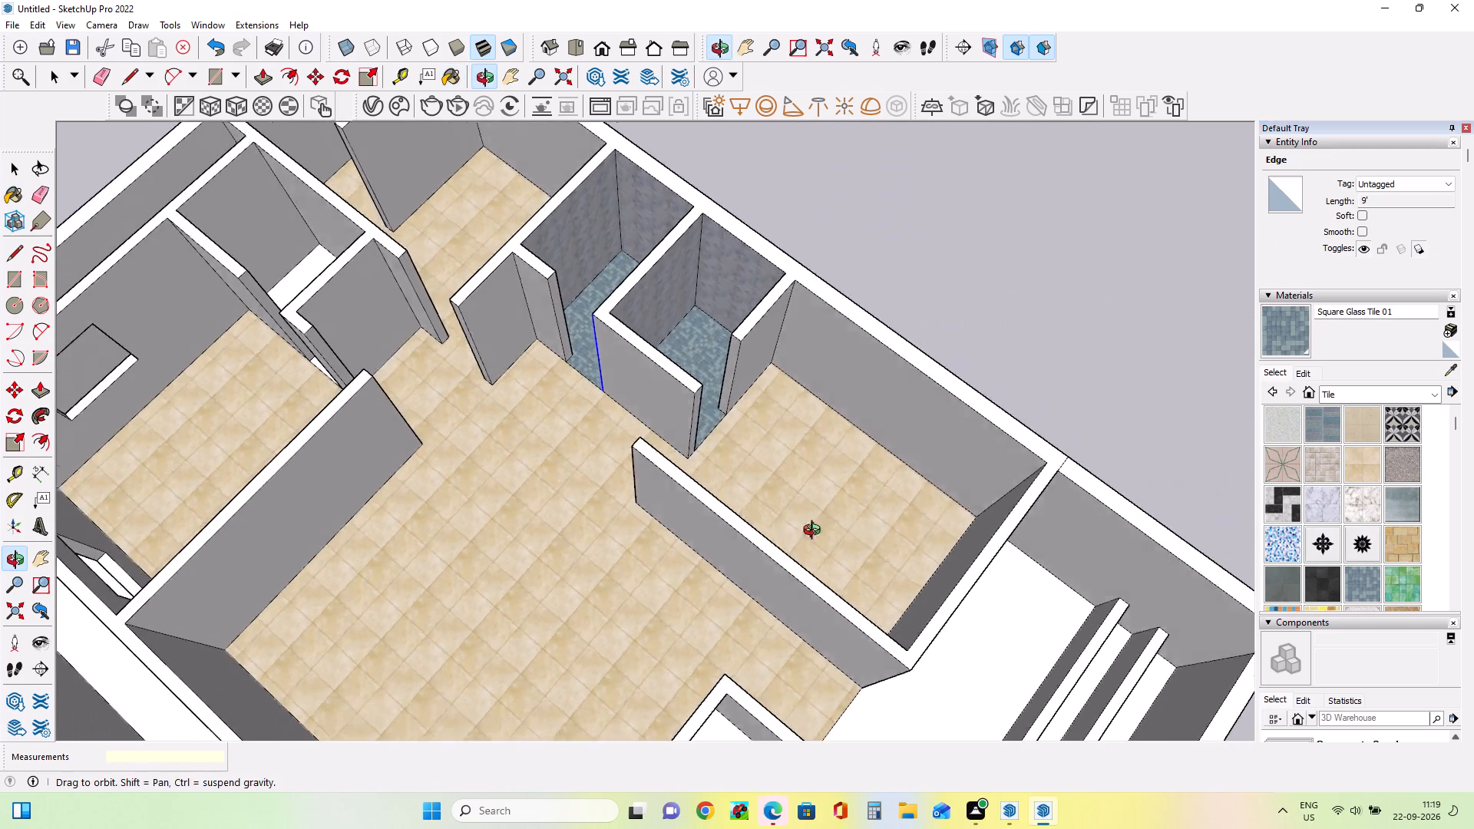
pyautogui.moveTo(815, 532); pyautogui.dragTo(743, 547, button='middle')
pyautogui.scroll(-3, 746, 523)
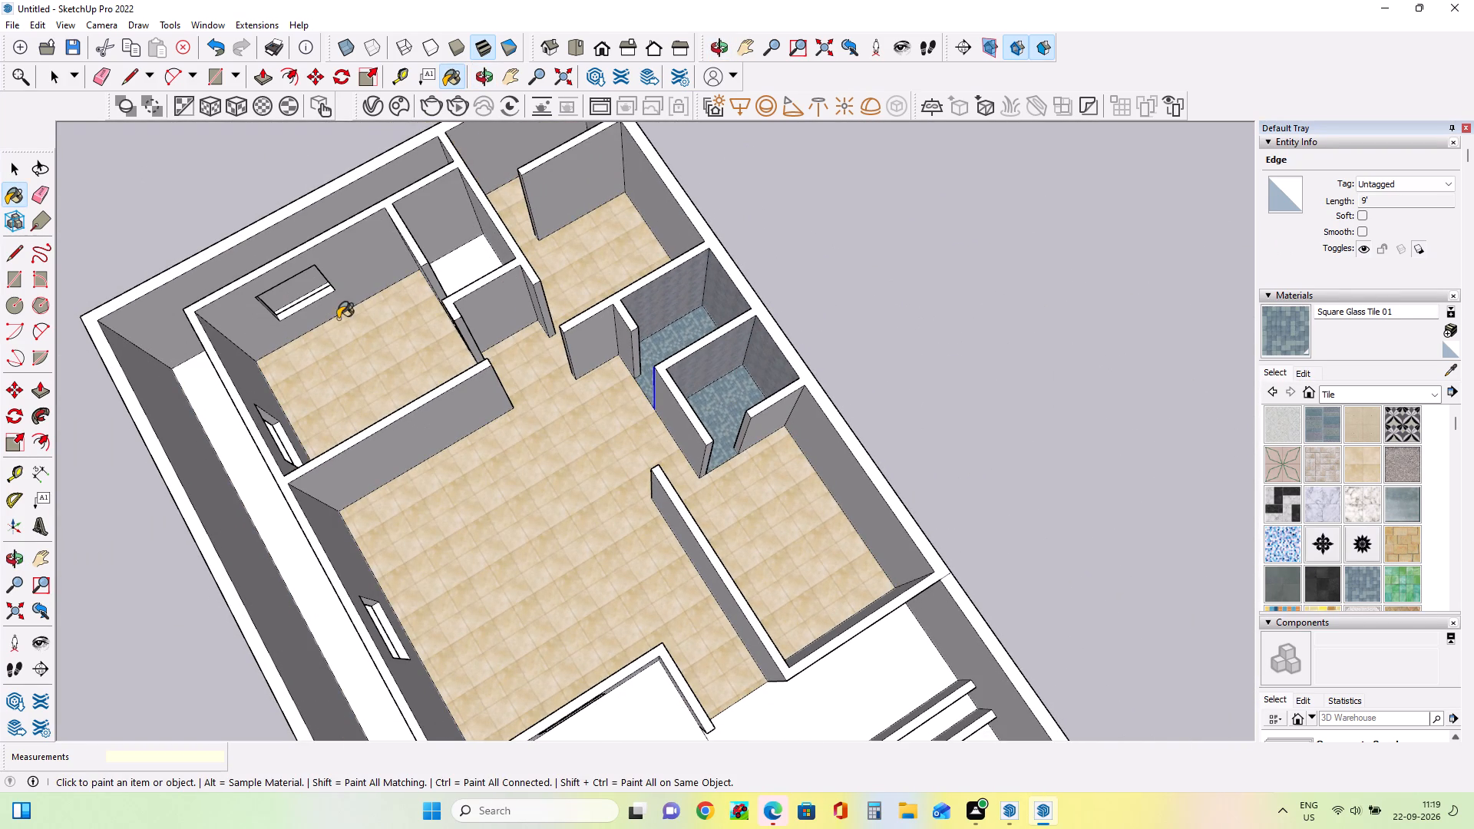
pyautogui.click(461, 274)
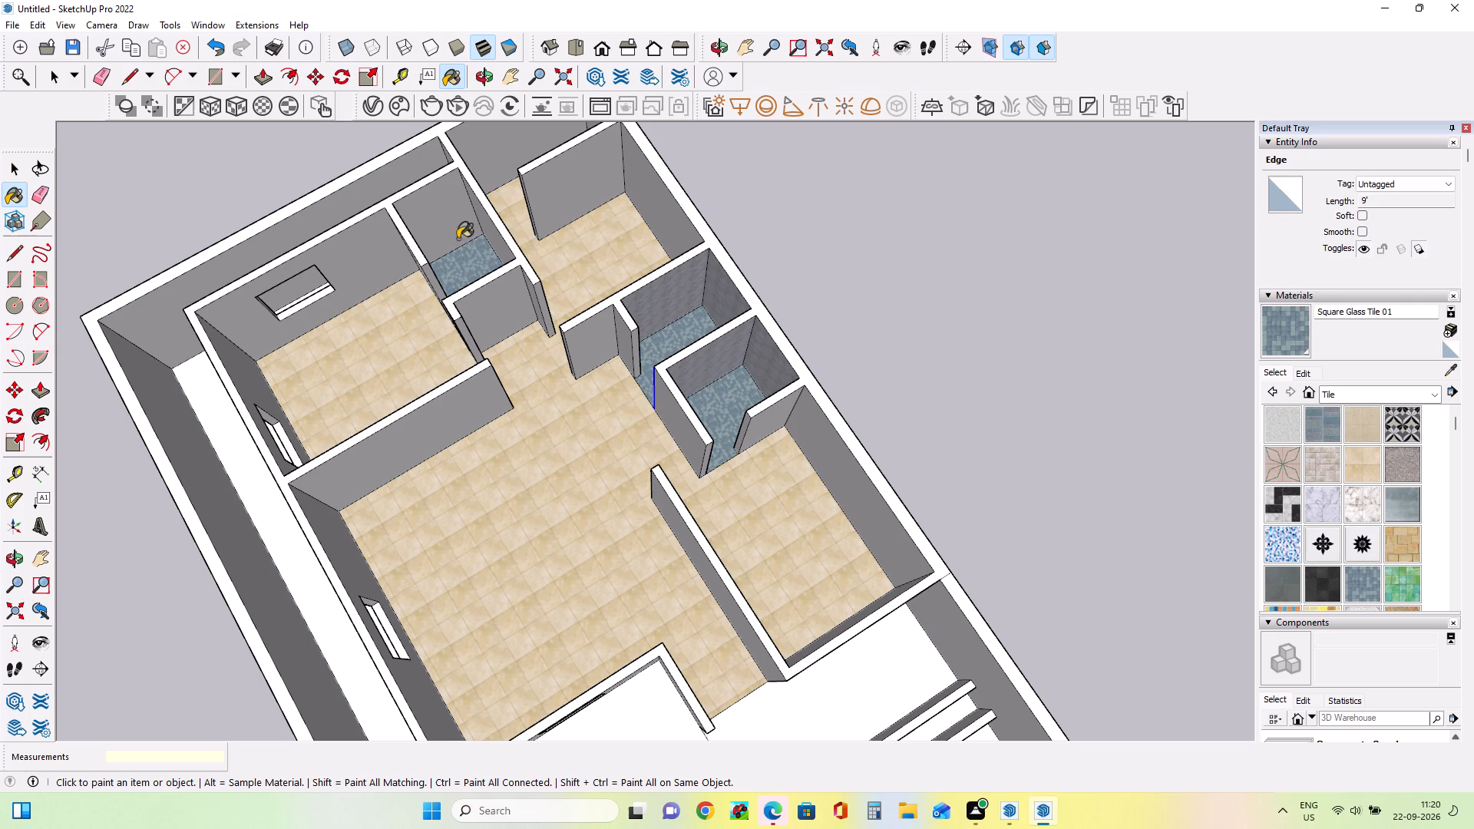
# Create a new material from Square Glass Tile 01, recoloured to a bright light blue.
pyautogui.click(1451, 325)
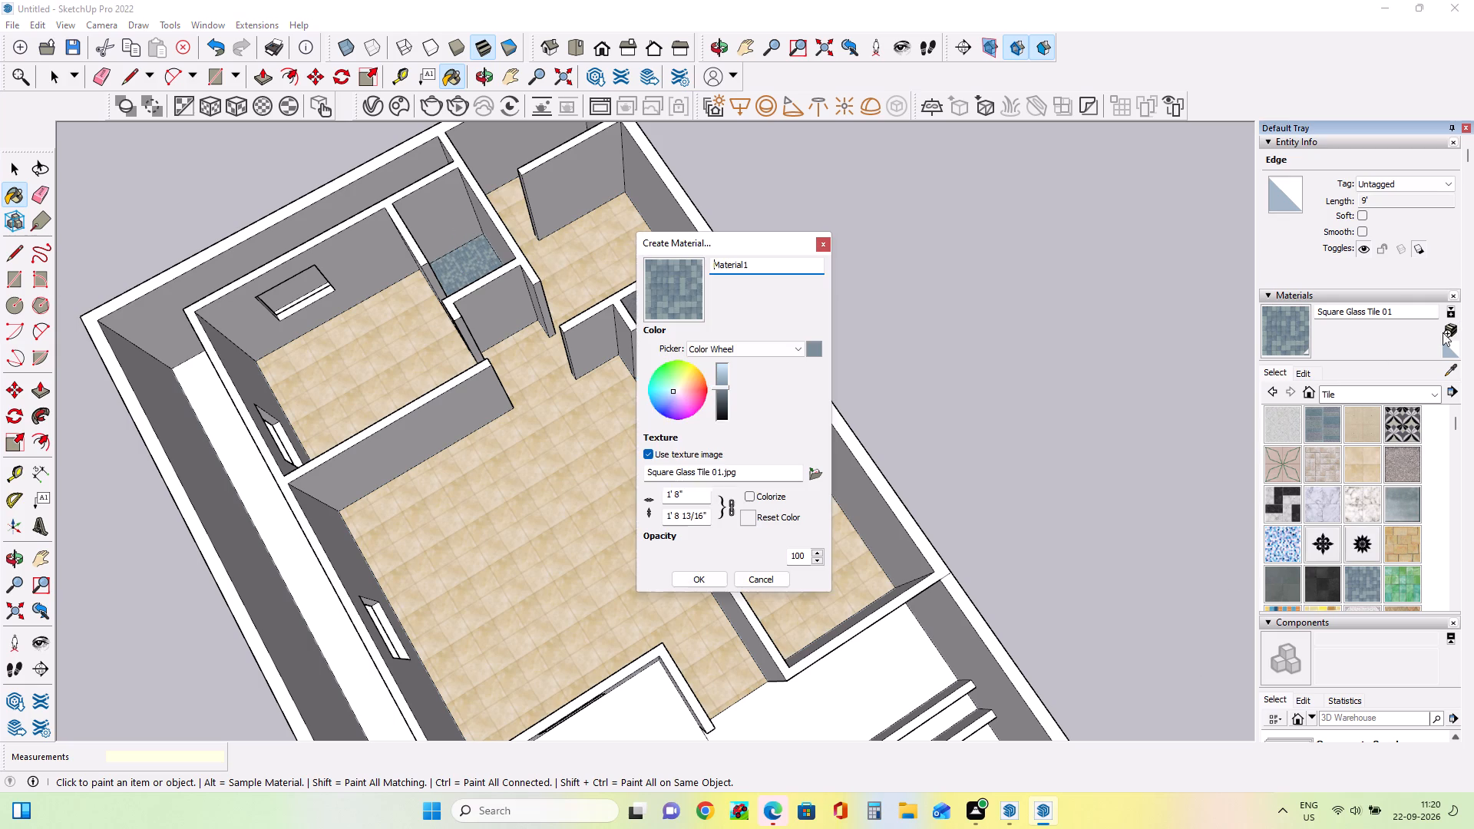
pyautogui.click(720, 378)
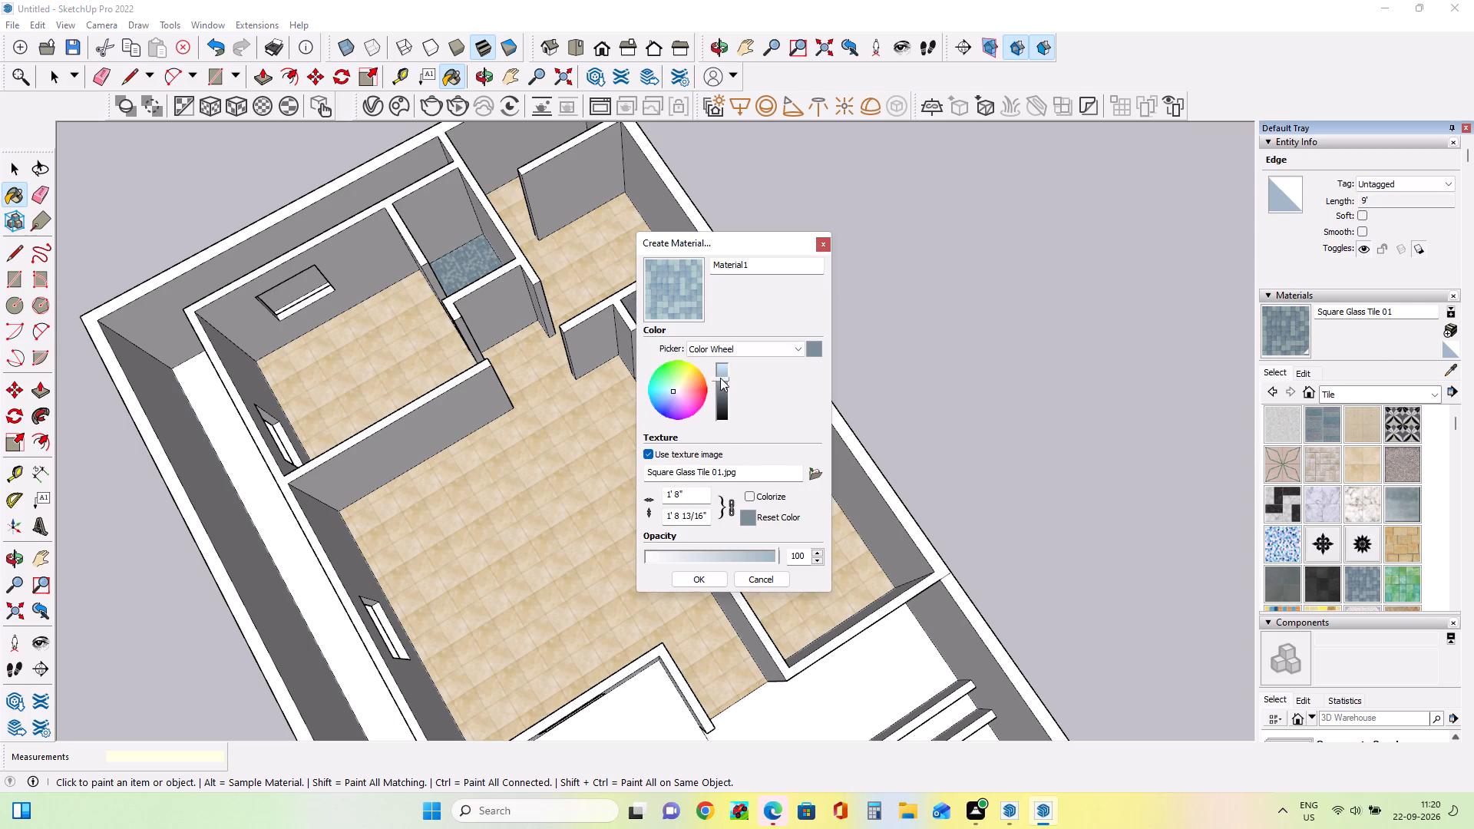
pyautogui.click(722, 374)
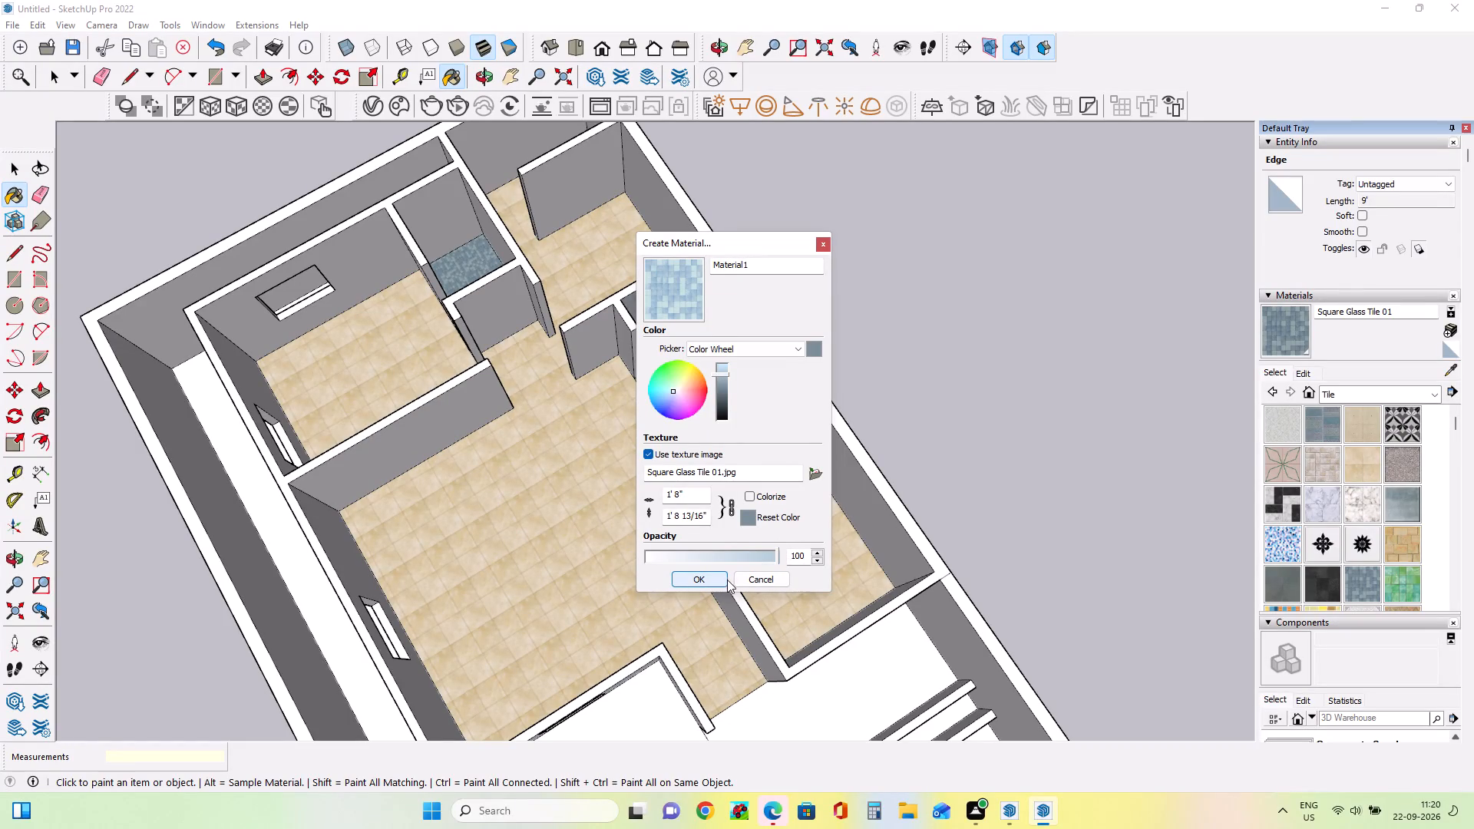
pyautogui.click(658, 388)
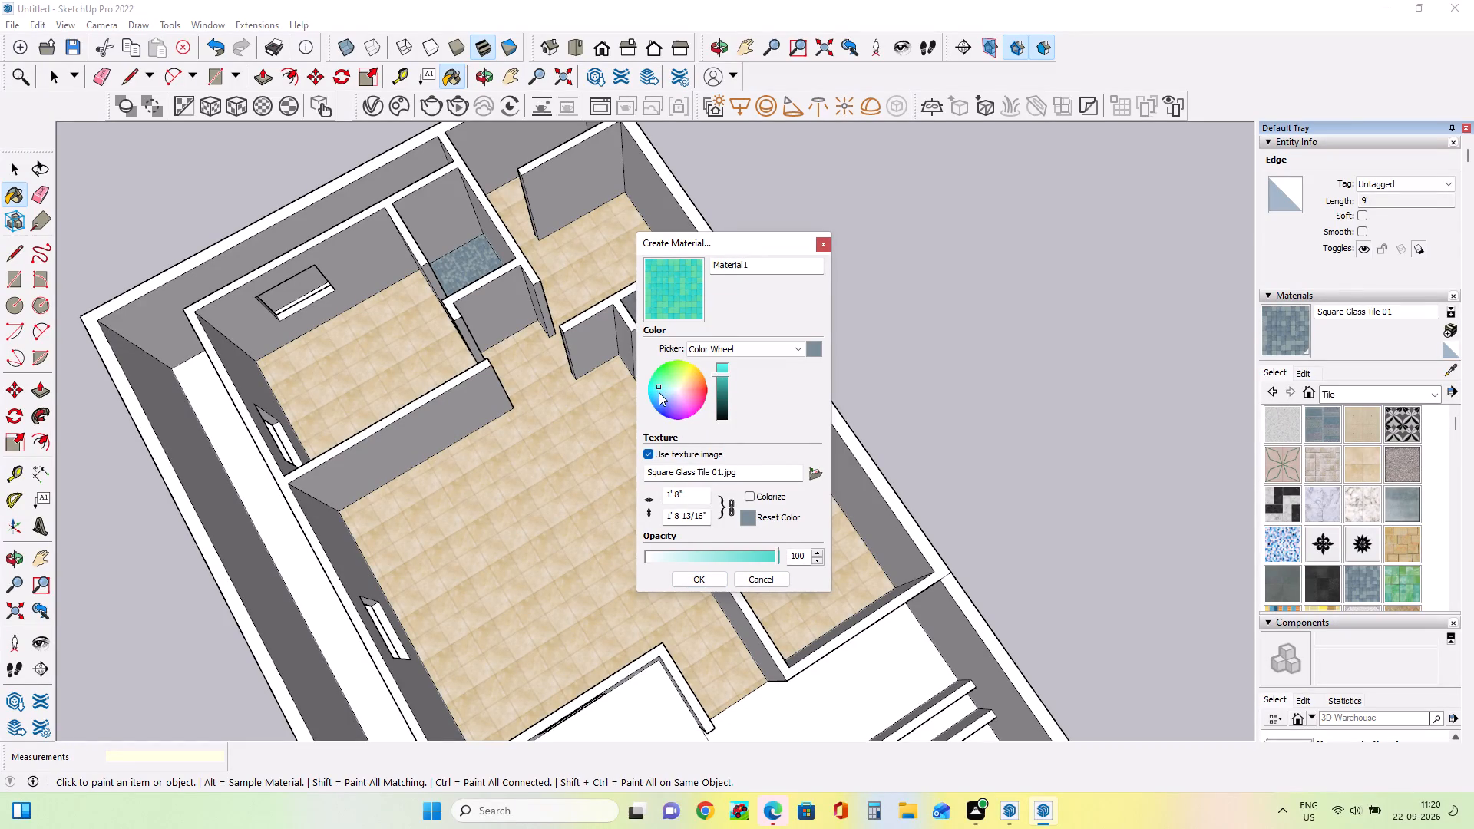
pyautogui.click(665, 389)
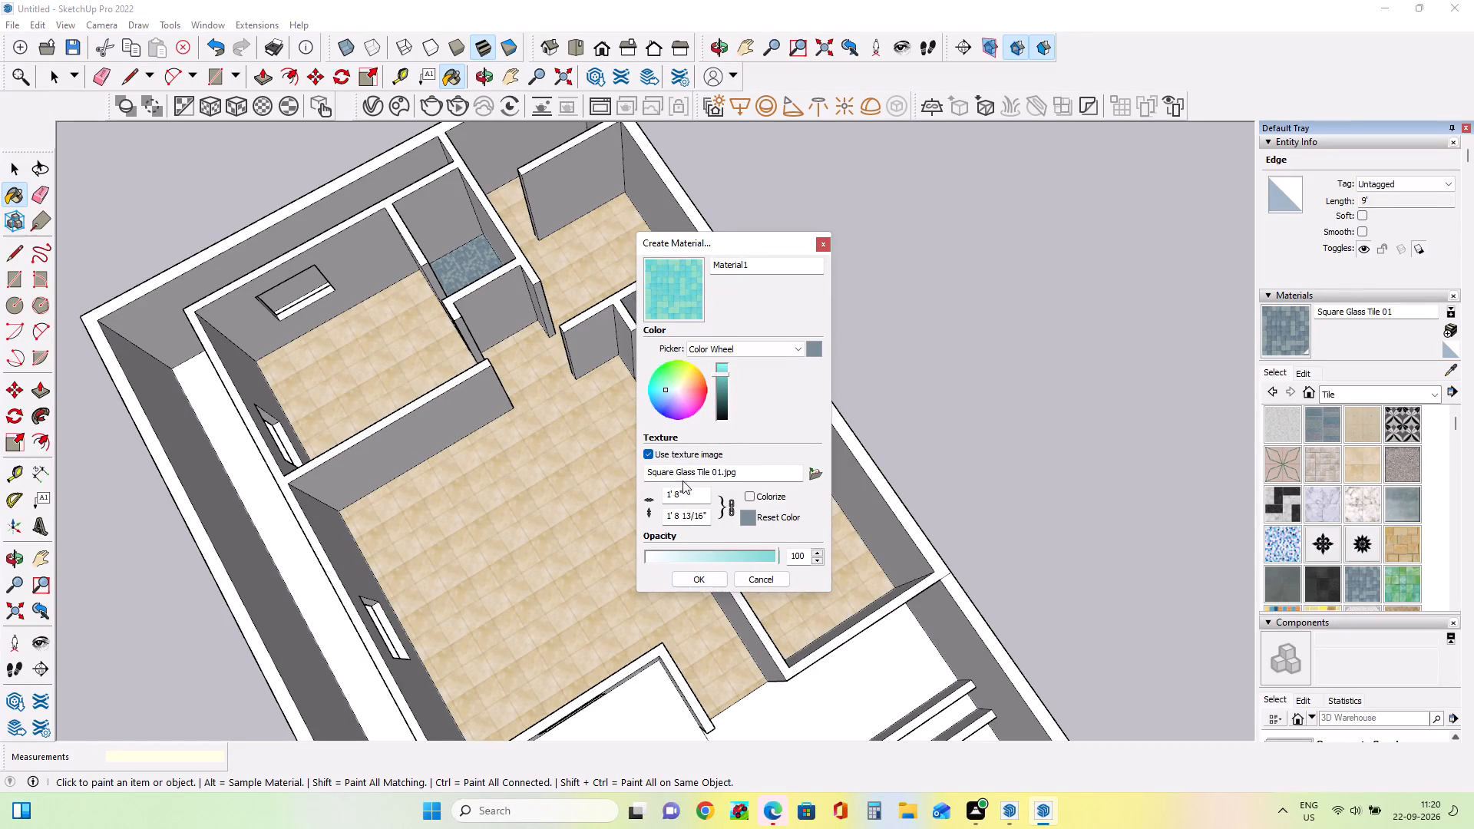
pyautogui.click(658, 398)
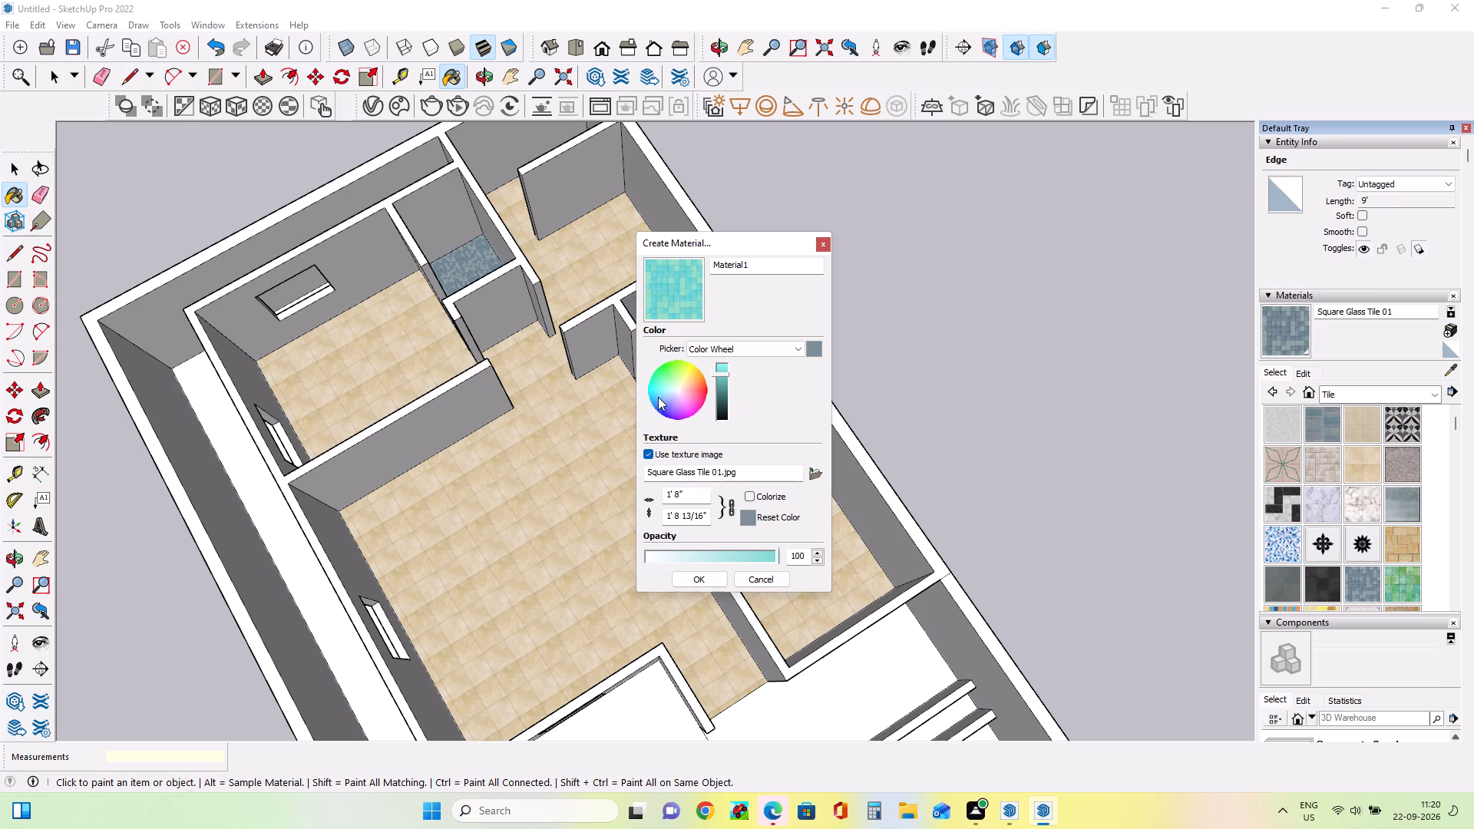
pyautogui.click(721, 367)
pyautogui.doubleClick(725, 362)
pyautogui.rightClick(725, 365)
pyautogui.doubleClick(725, 371)
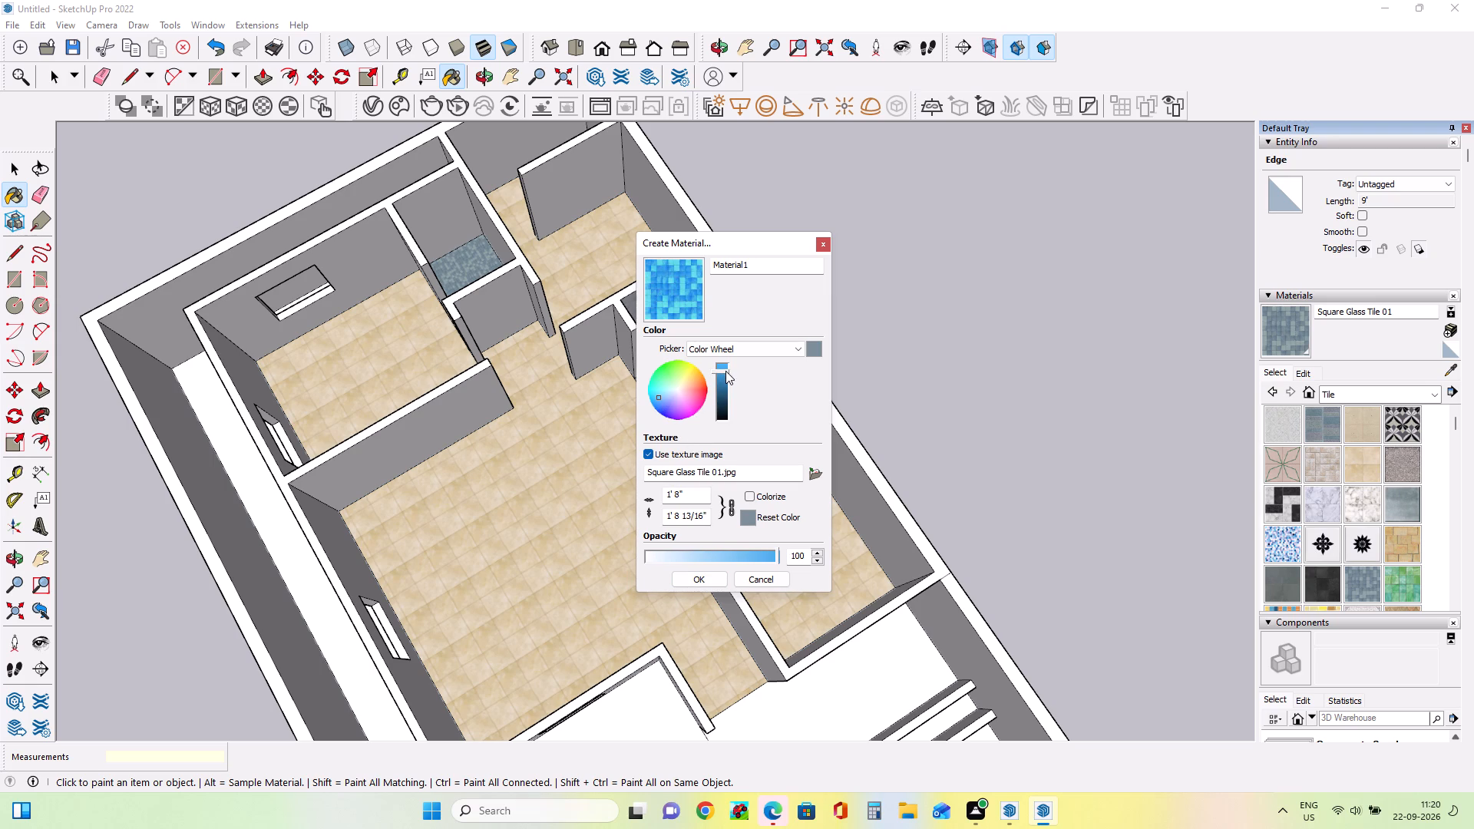
pyautogui.click(663, 396)
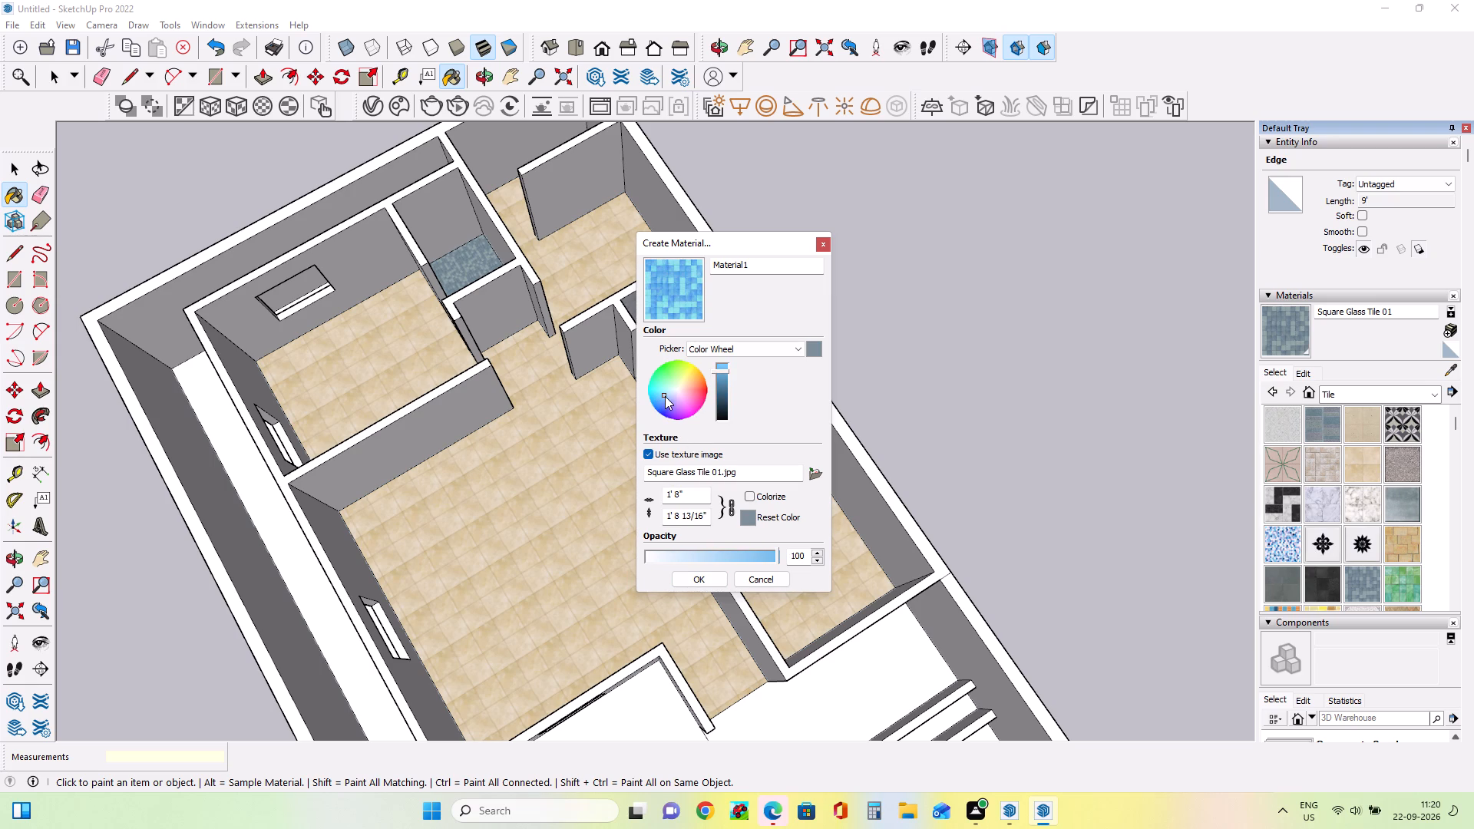
pyautogui.click(697, 580)
# Repaint the floors of all three toilets with the new light blue glass tile material.
pyautogui.click(714, 424)
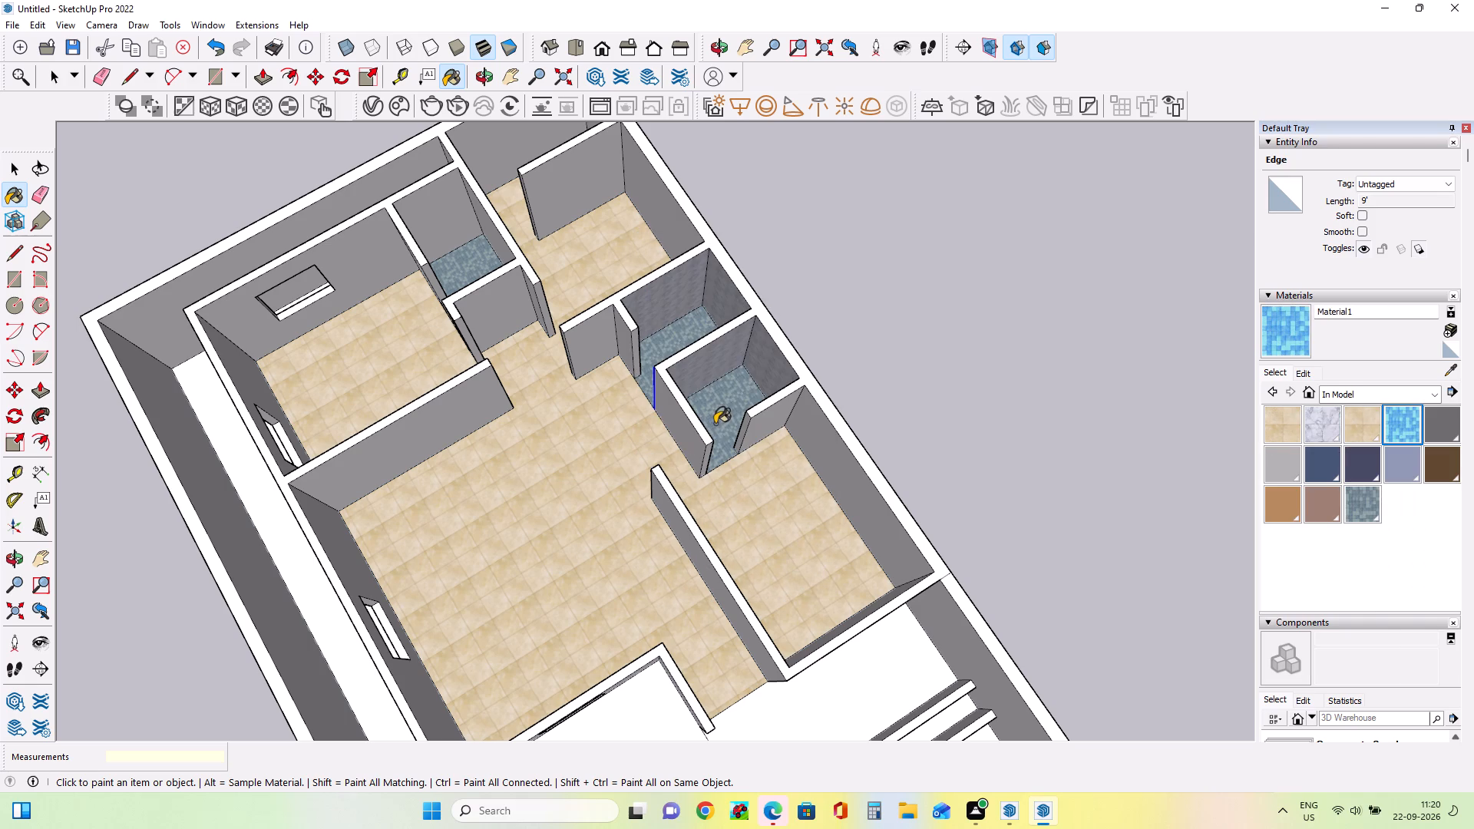
pyautogui.click(673, 338)
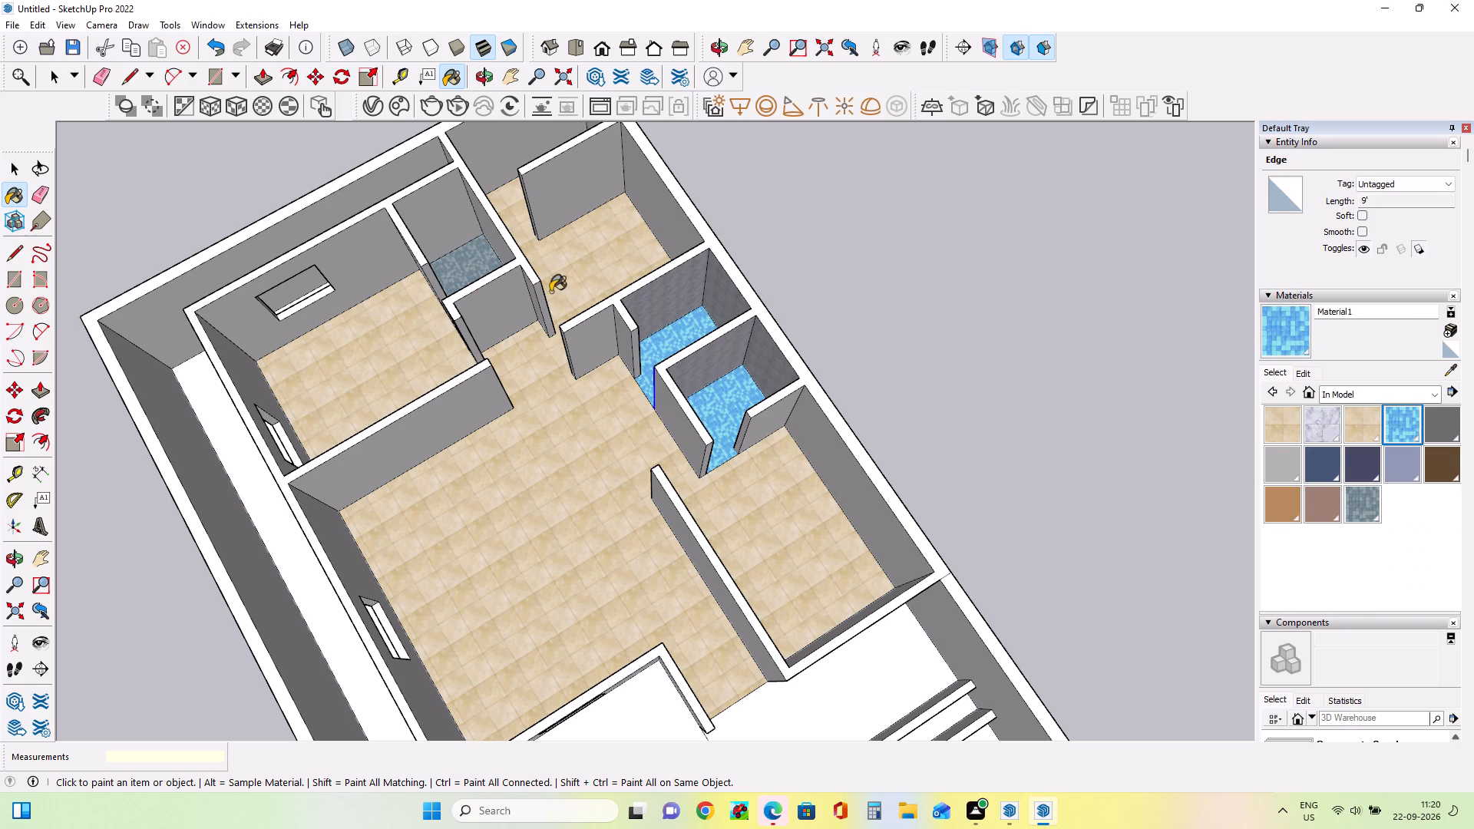
pyautogui.click(470, 252)
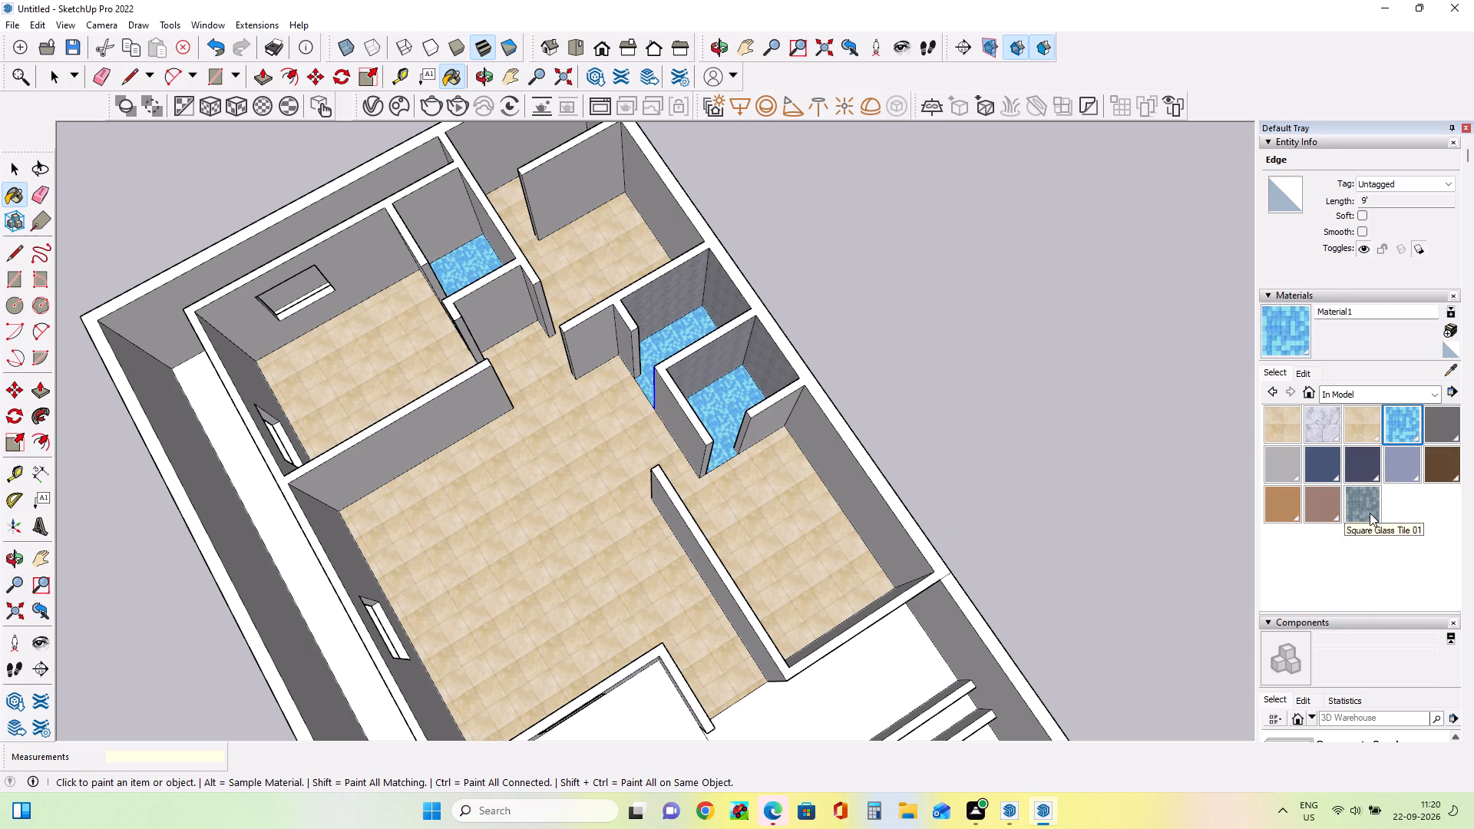
# Paint the inner wall faces of the rear bedroom's attached toilet with Marble Carrara Floor Tile from the model's materials.
pyautogui.click(1326, 427)
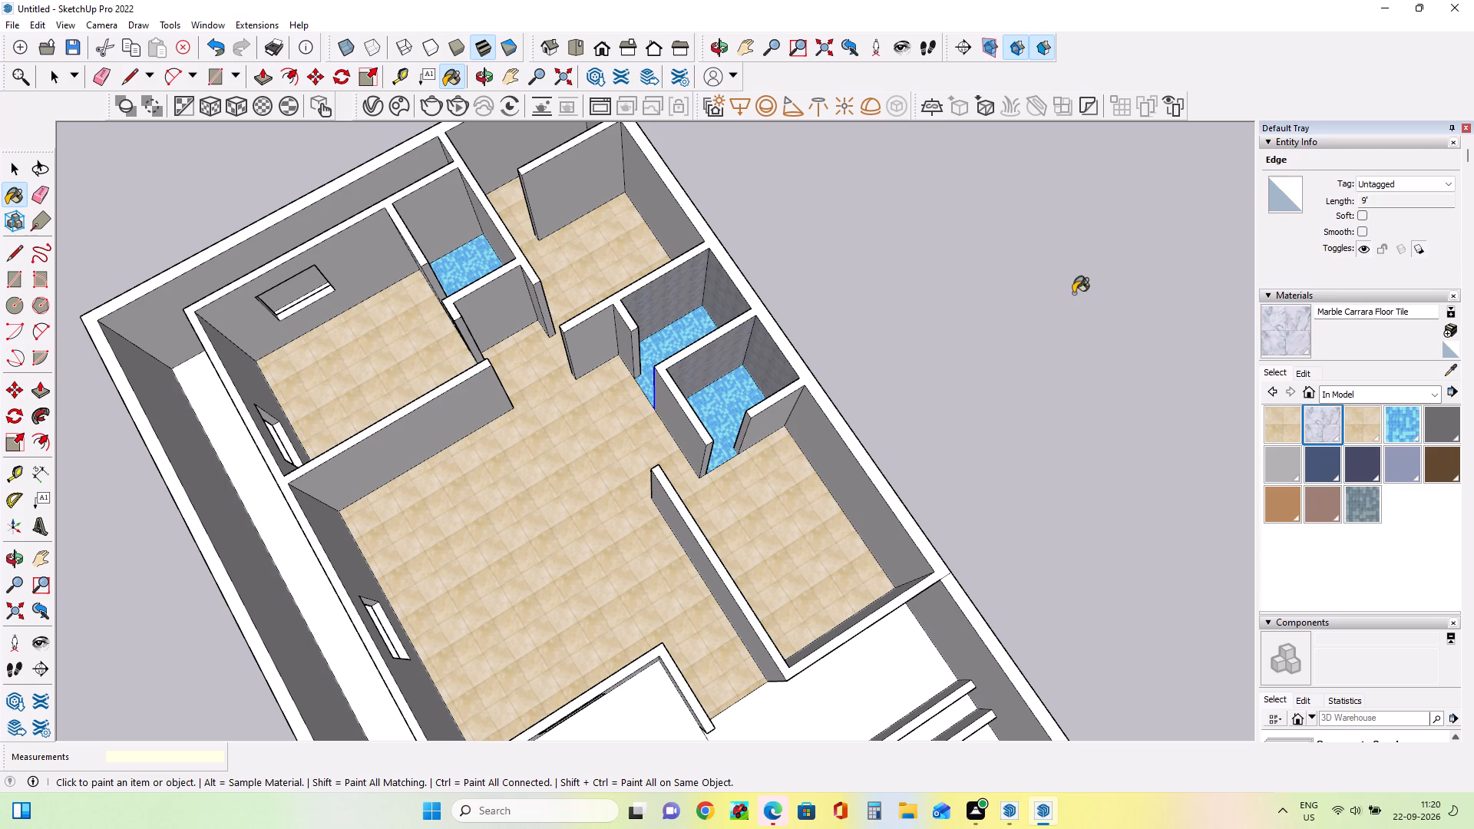
pyautogui.click(438, 200)
pyautogui.click(488, 226)
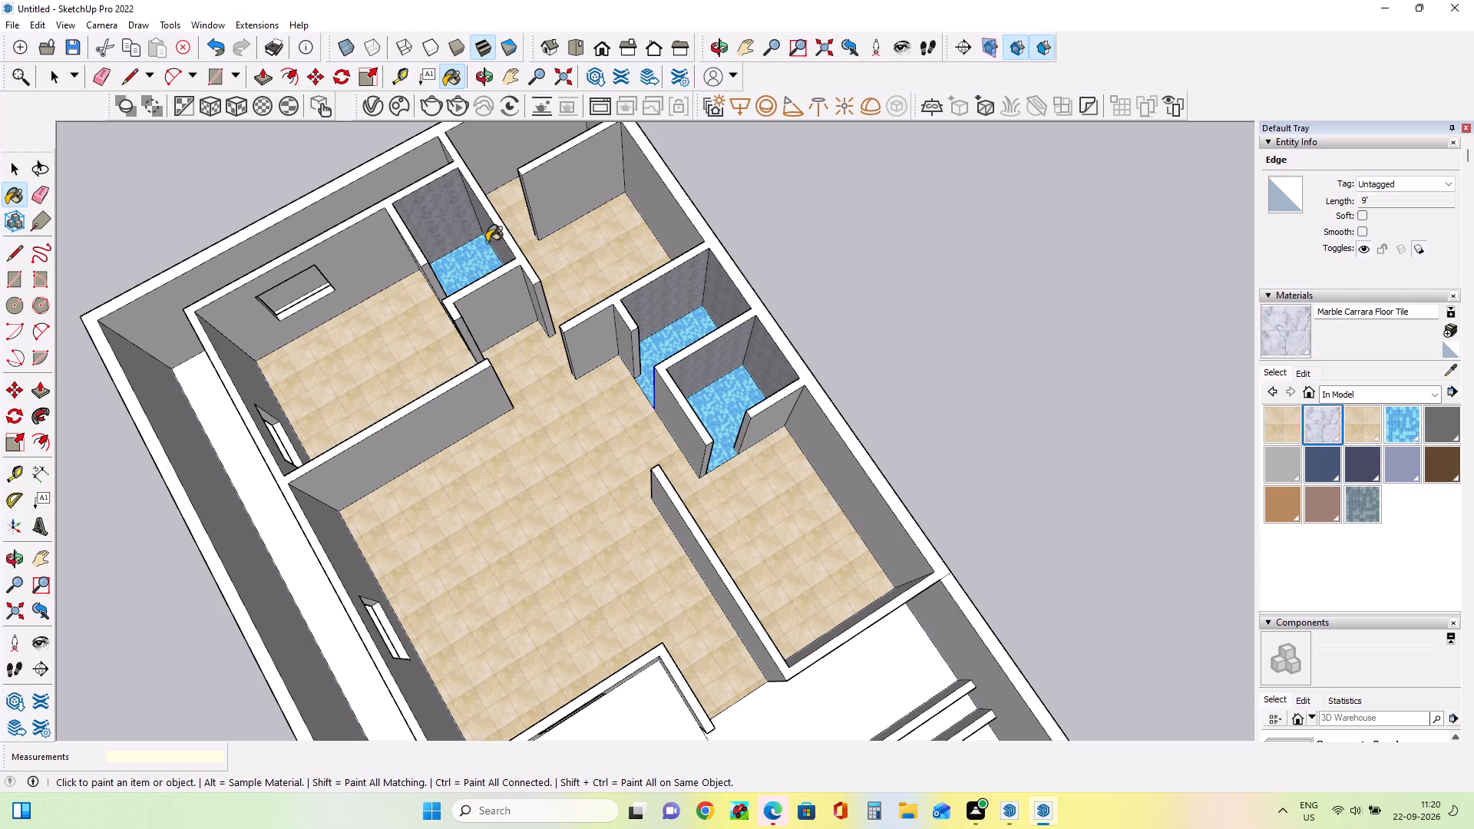
pyautogui.moveTo(524, 313); pyautogui.dragTo(664, 298, button='middle')
pyautogui.middleClick(666, 298)
pyautogui.scroll(-2, 667, 300)
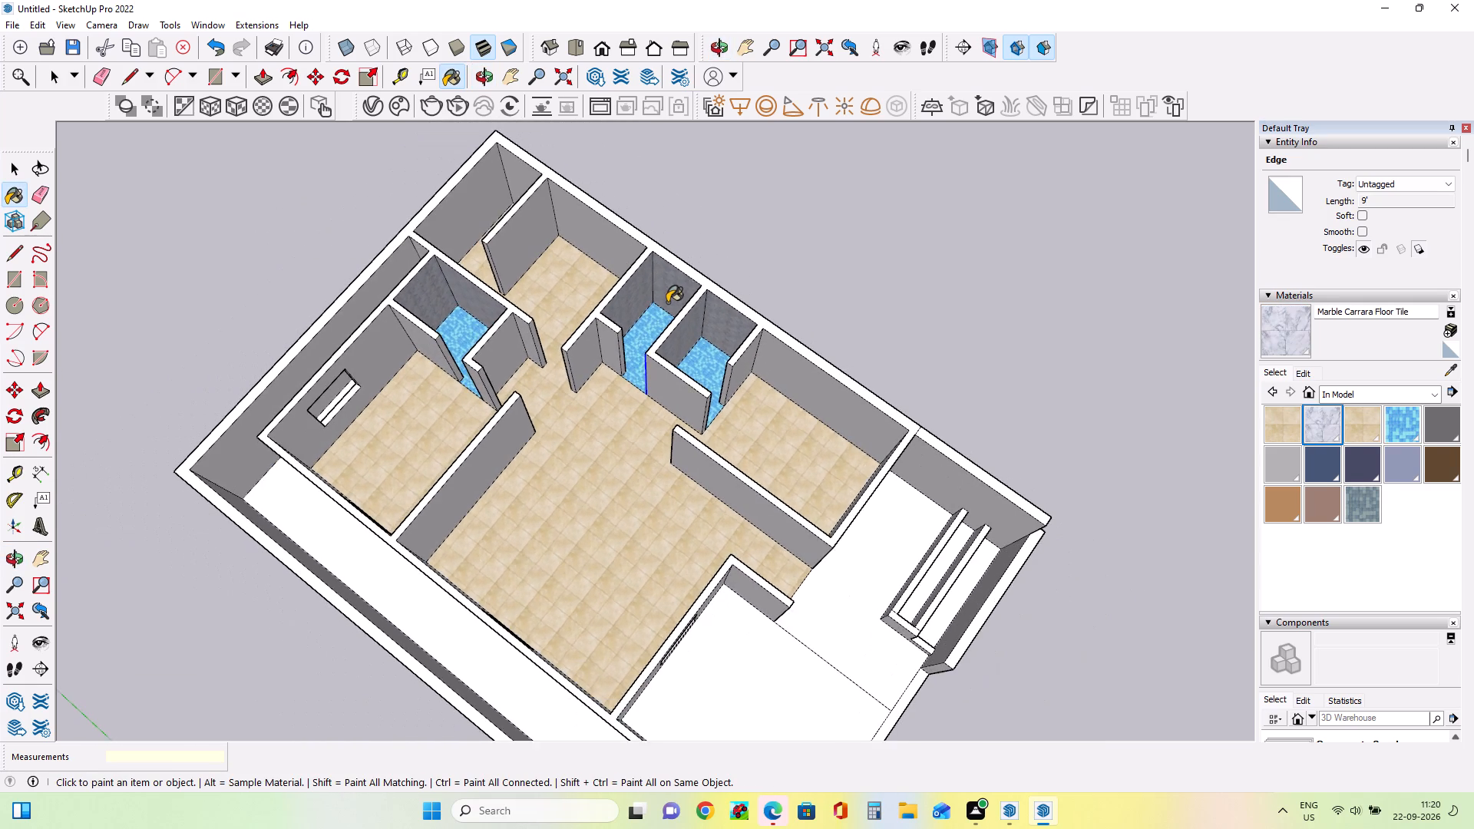
pyautogui.scroll(-2, 664, 302)
pyautogui.moveTo(513, 378); pyautogui.dragTo(848, 404, button='middle')
pyautogui.scroll(6, 442, 484)
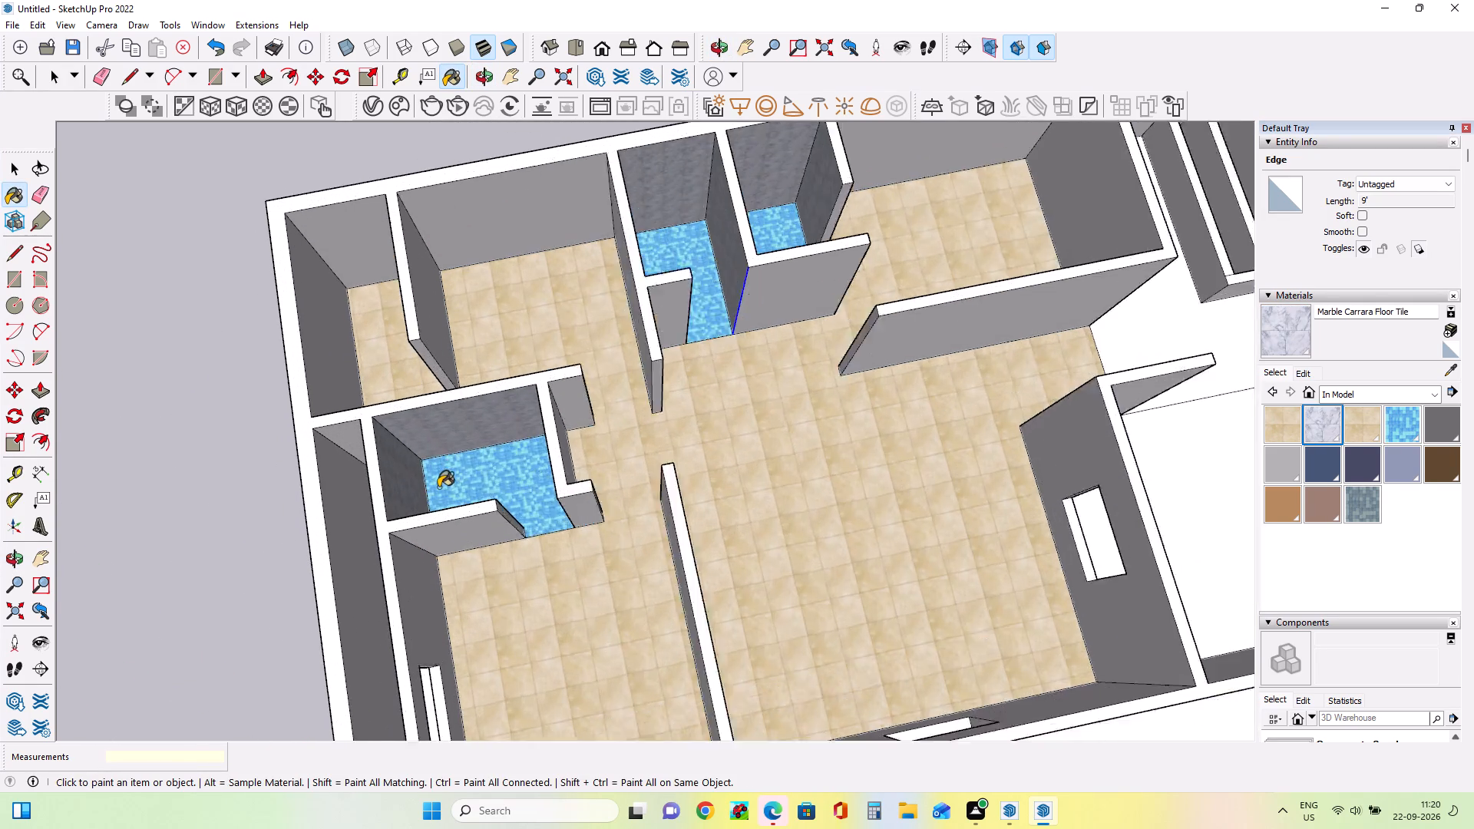
pyautogui.scroll(4, 438, 487)
pyautogui.moveTo(467, 490); pyautogui.dragTo(683, 368, button='middle')
pyautogui.middleClick(683, 367)
pyautogui.click(669, 388)
pyautogui.rightClick(669, 388)
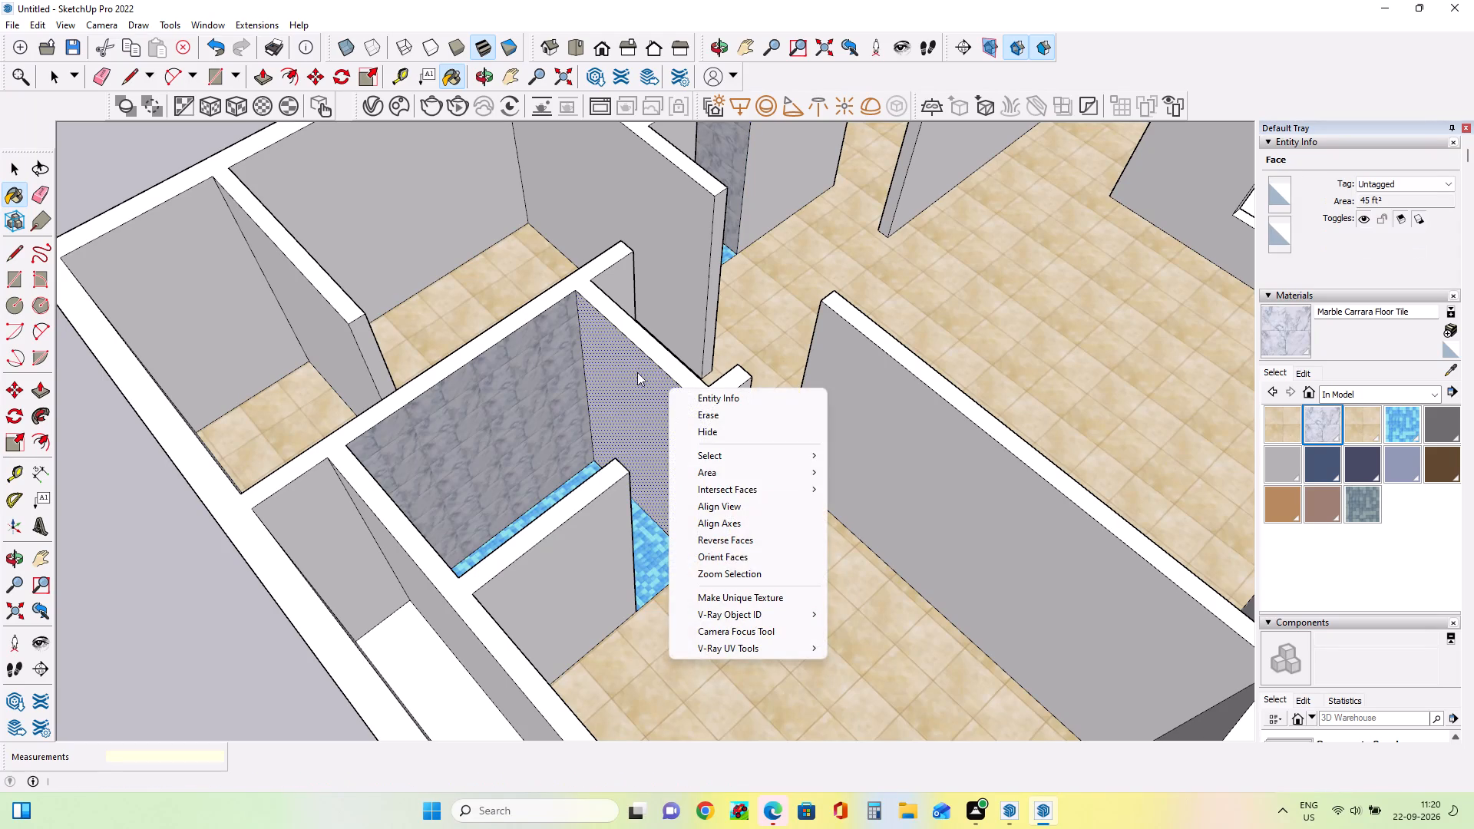
pyautogui.click(632, 360)
pyautogui.moveTo(911, 497); pyautogui.dragTo(197, 576, button='middle')
pyautogui.moveTo(649, 279); pyautogui.dragTo(549, 317, button='middle')
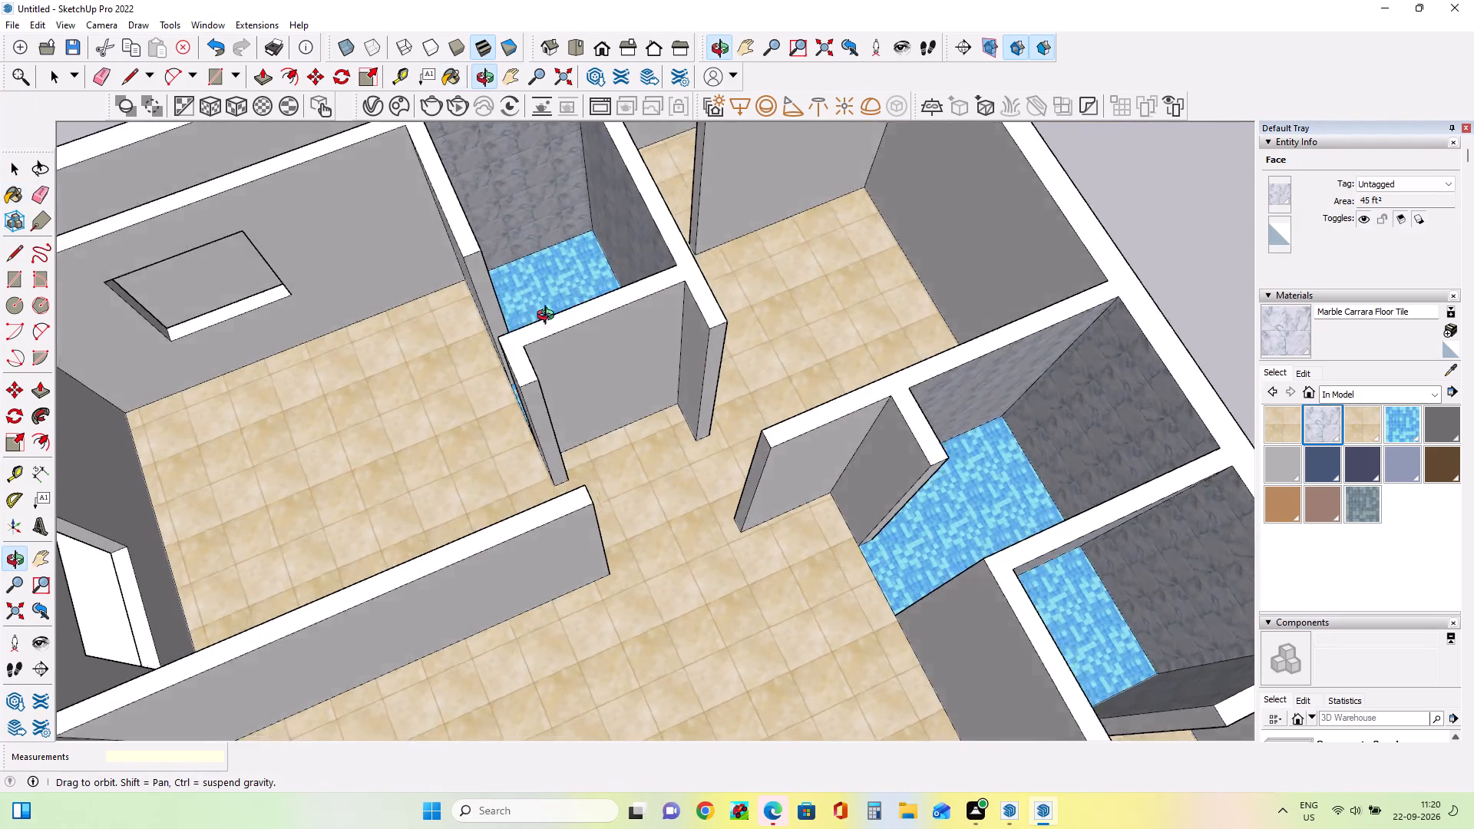
pyautogui.moveTo(549, 317); pyautogui.dragTo(419, 149, button='middle')
pyautogui.click(590, 192)
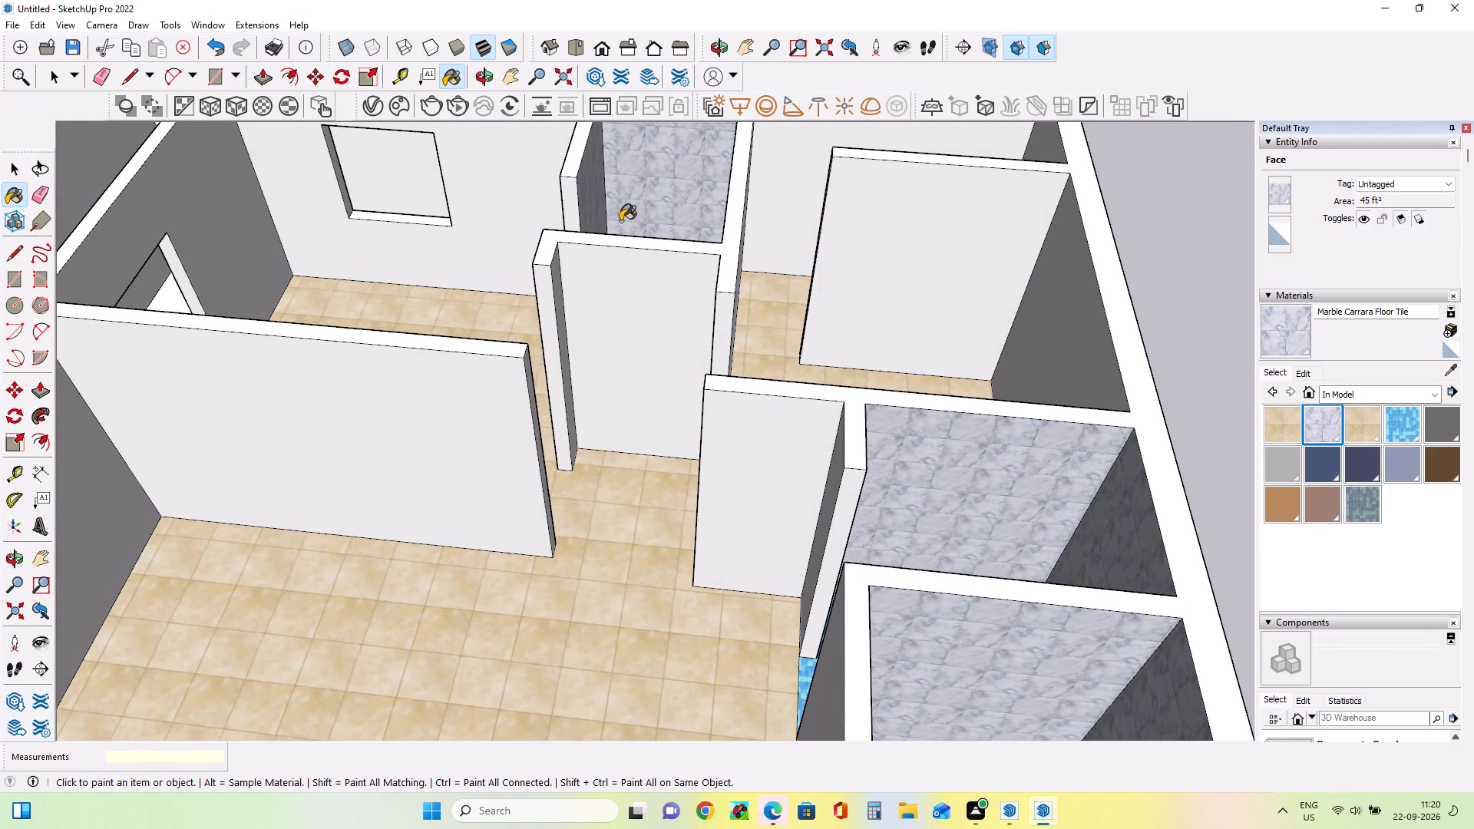
# Examine the tiled floors and toilet walls across the whole house plan.
pyautogui.scroll(-8, 620, 221)
pyautogui.moveTo(597, 329); pyautogui.dragTo(755, 375, button='middle')
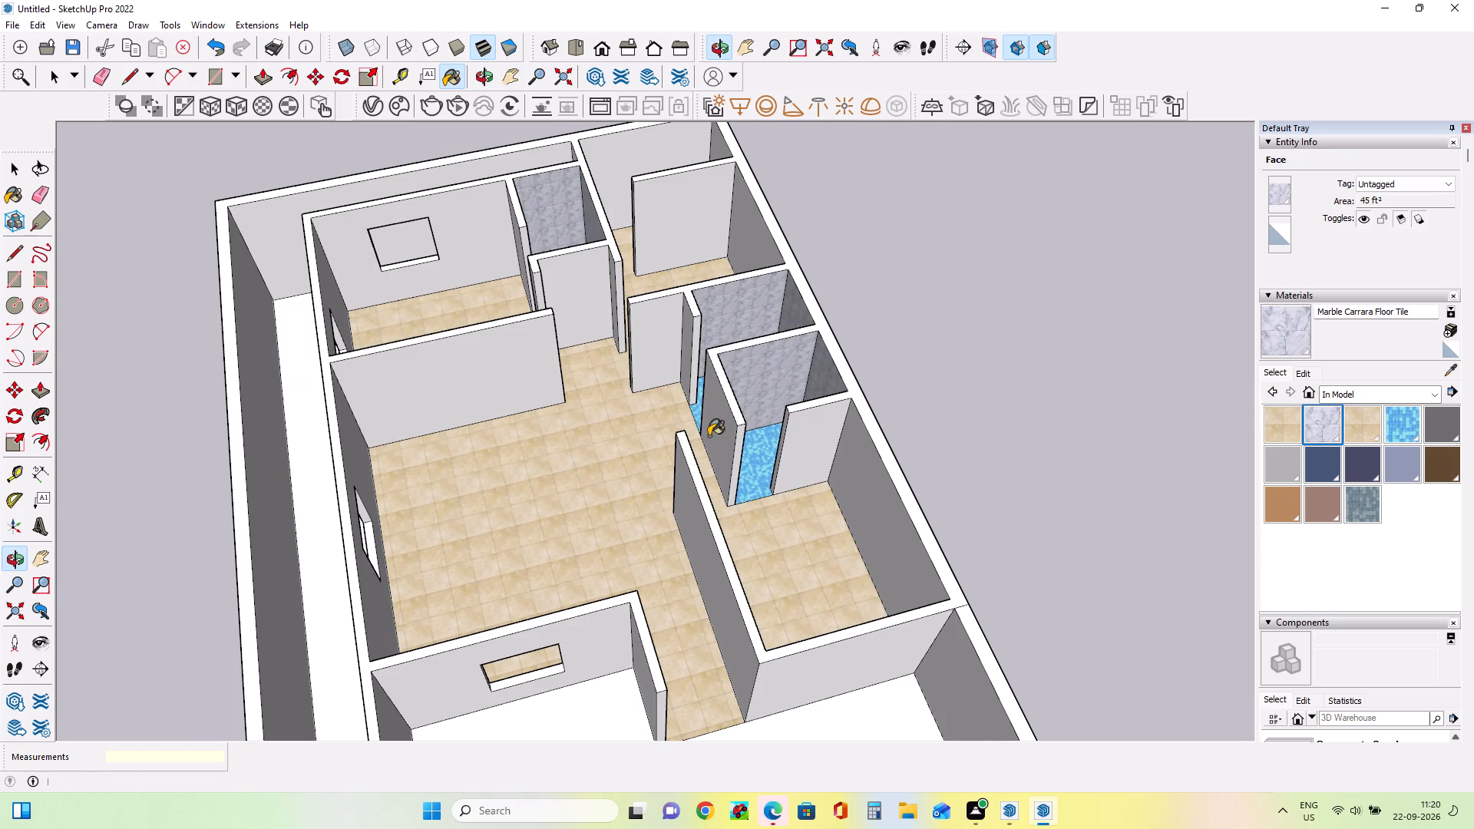
pyautogui.scroll(-3, 717, 433)
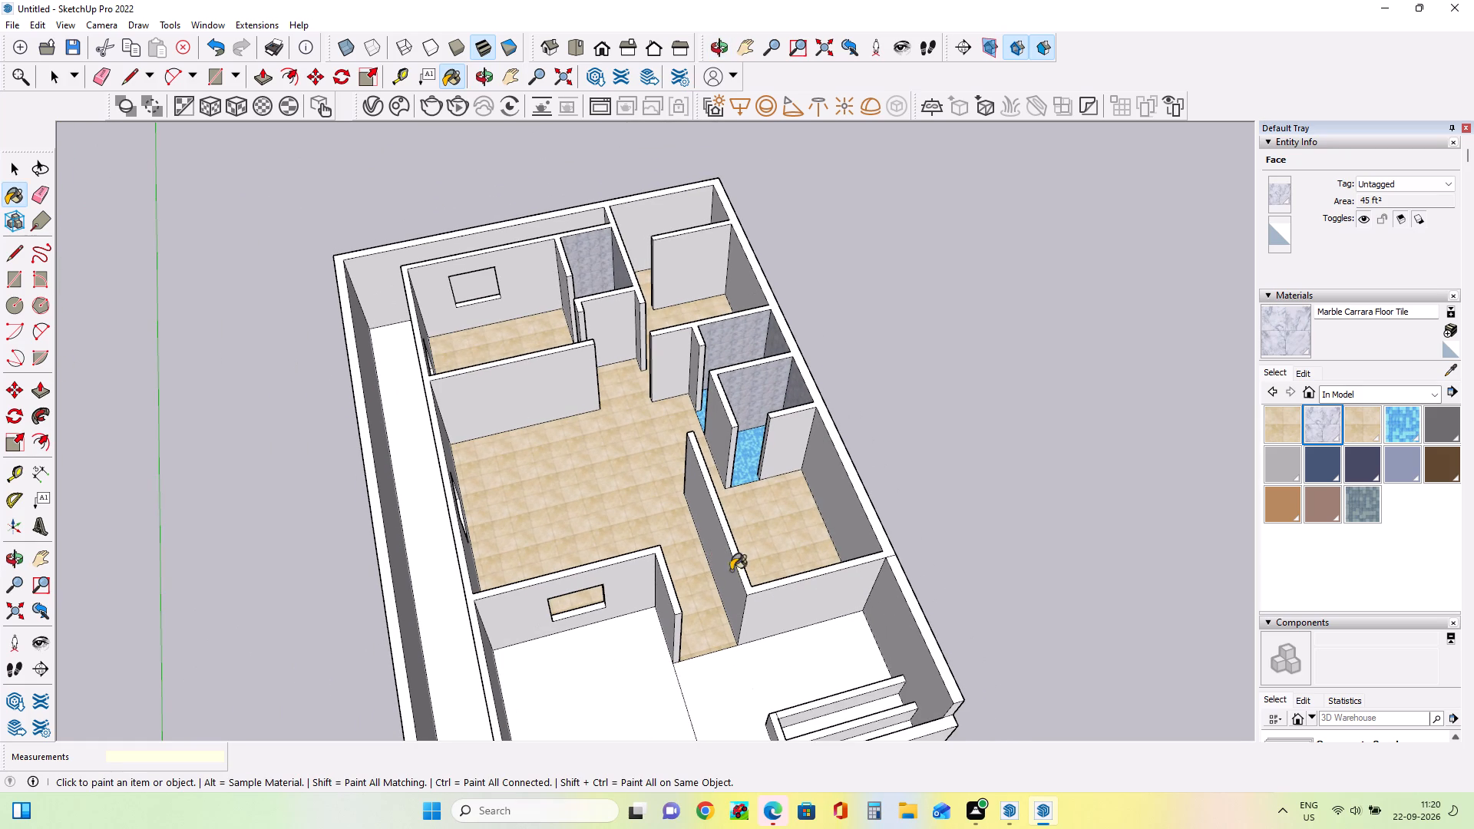
pyautogui.scroll(2, 748, 643)
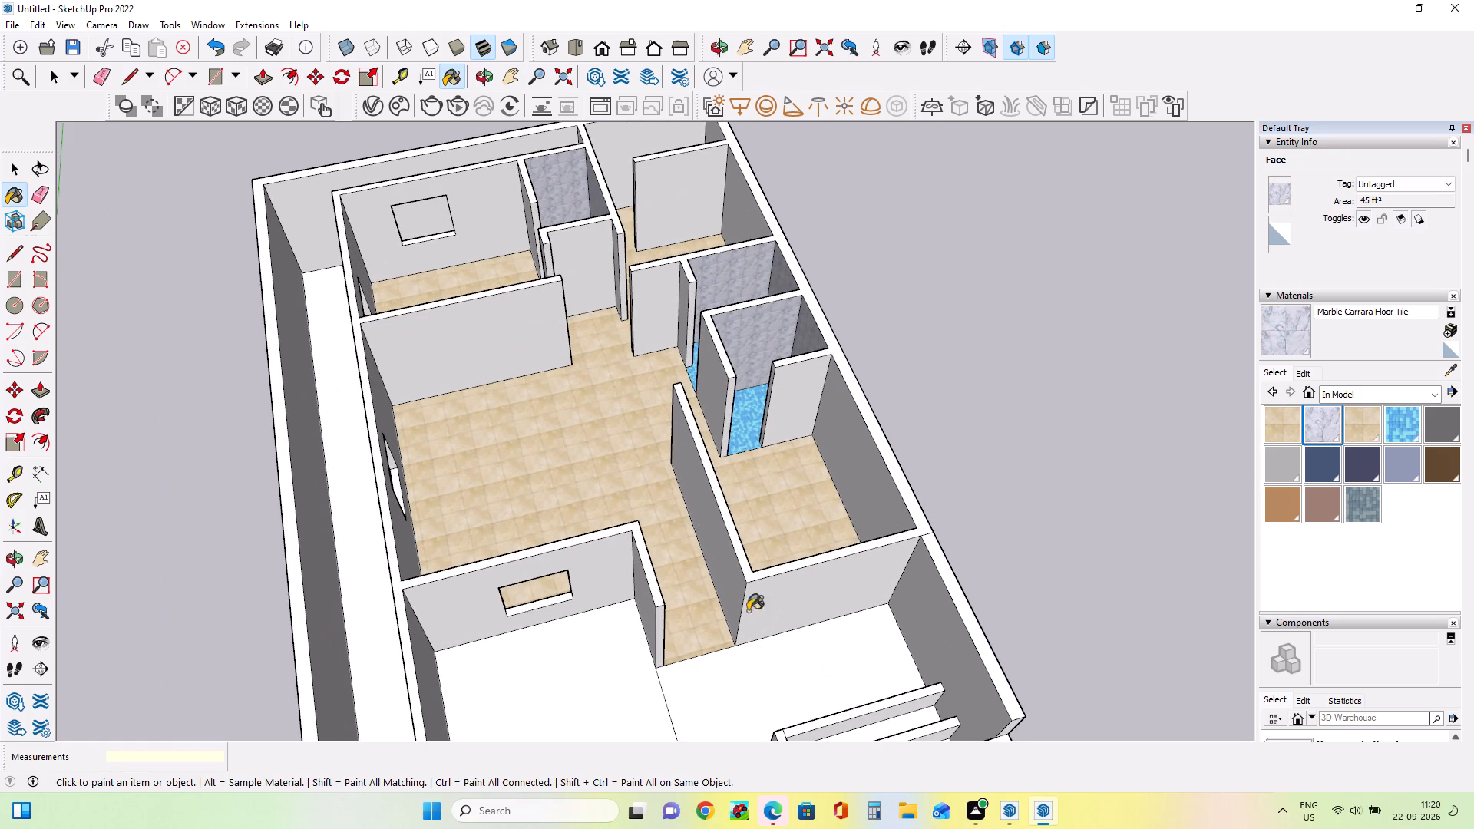
pyautogui.moveTo(770, 509); pyautogui.dragTo(775, 607, button='middle')
pyautogui.scroll(-5, 775, 607)
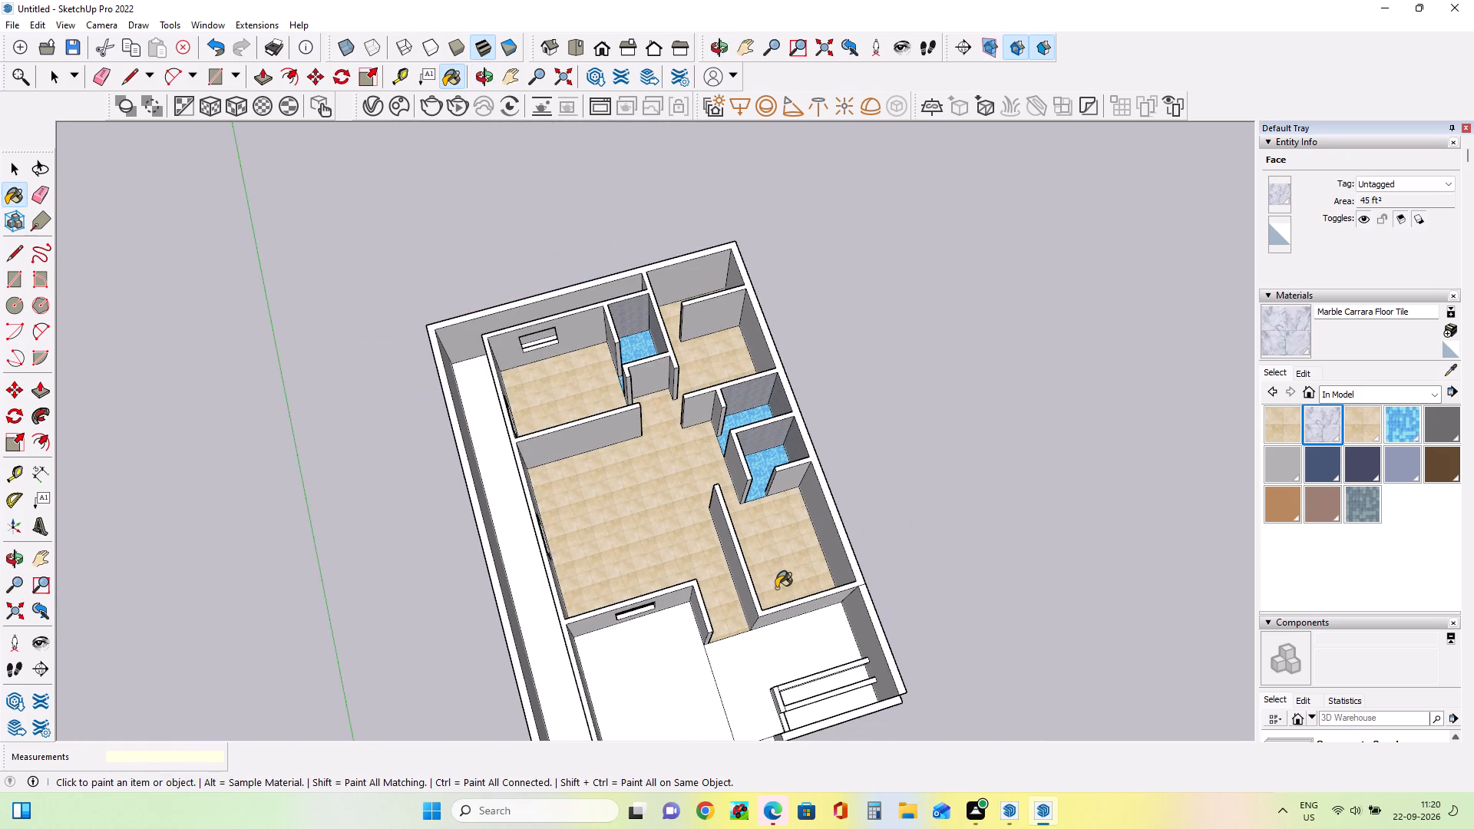
pyautogui.scroll(1, 776, 588)
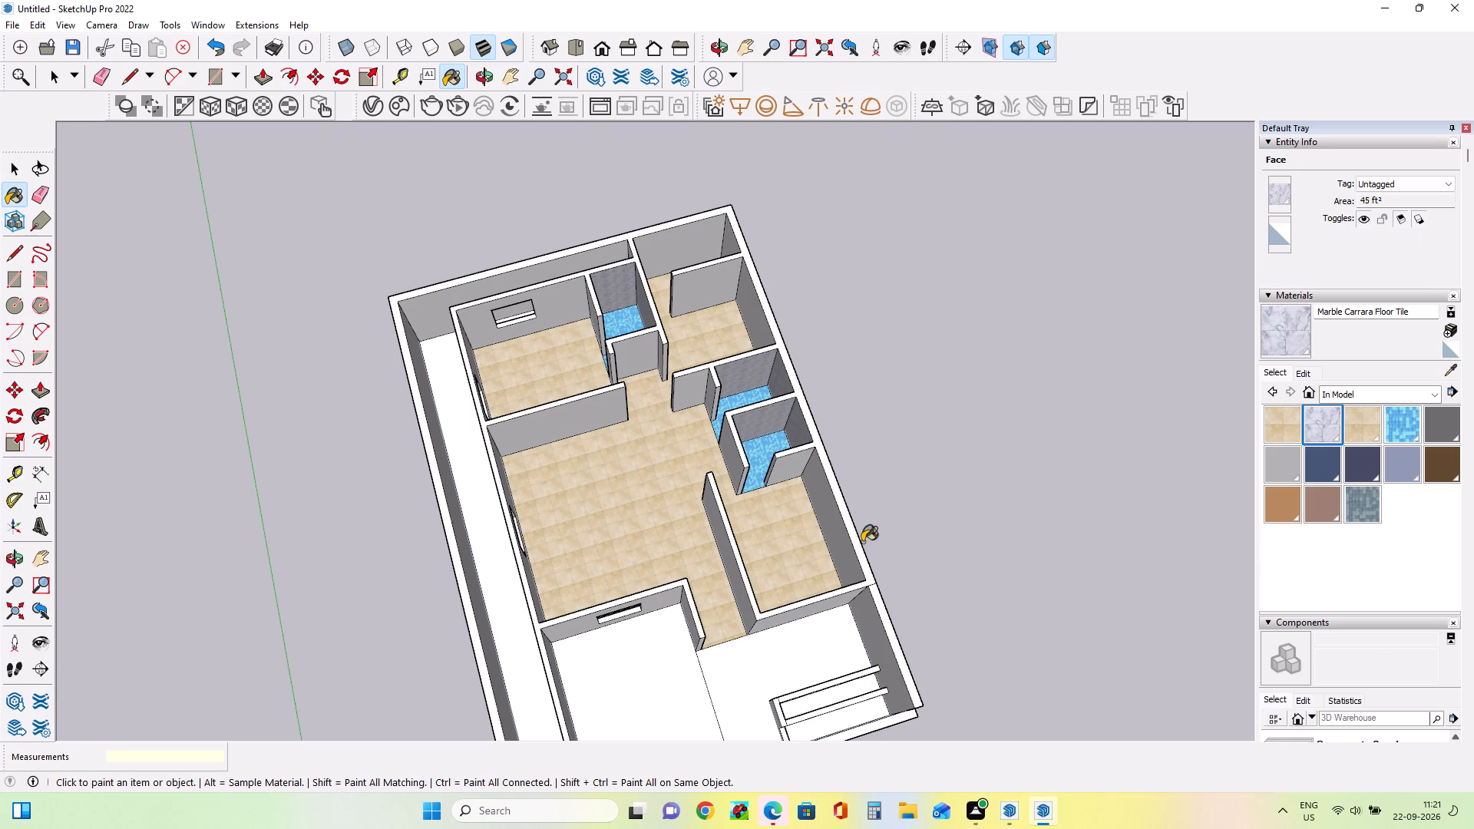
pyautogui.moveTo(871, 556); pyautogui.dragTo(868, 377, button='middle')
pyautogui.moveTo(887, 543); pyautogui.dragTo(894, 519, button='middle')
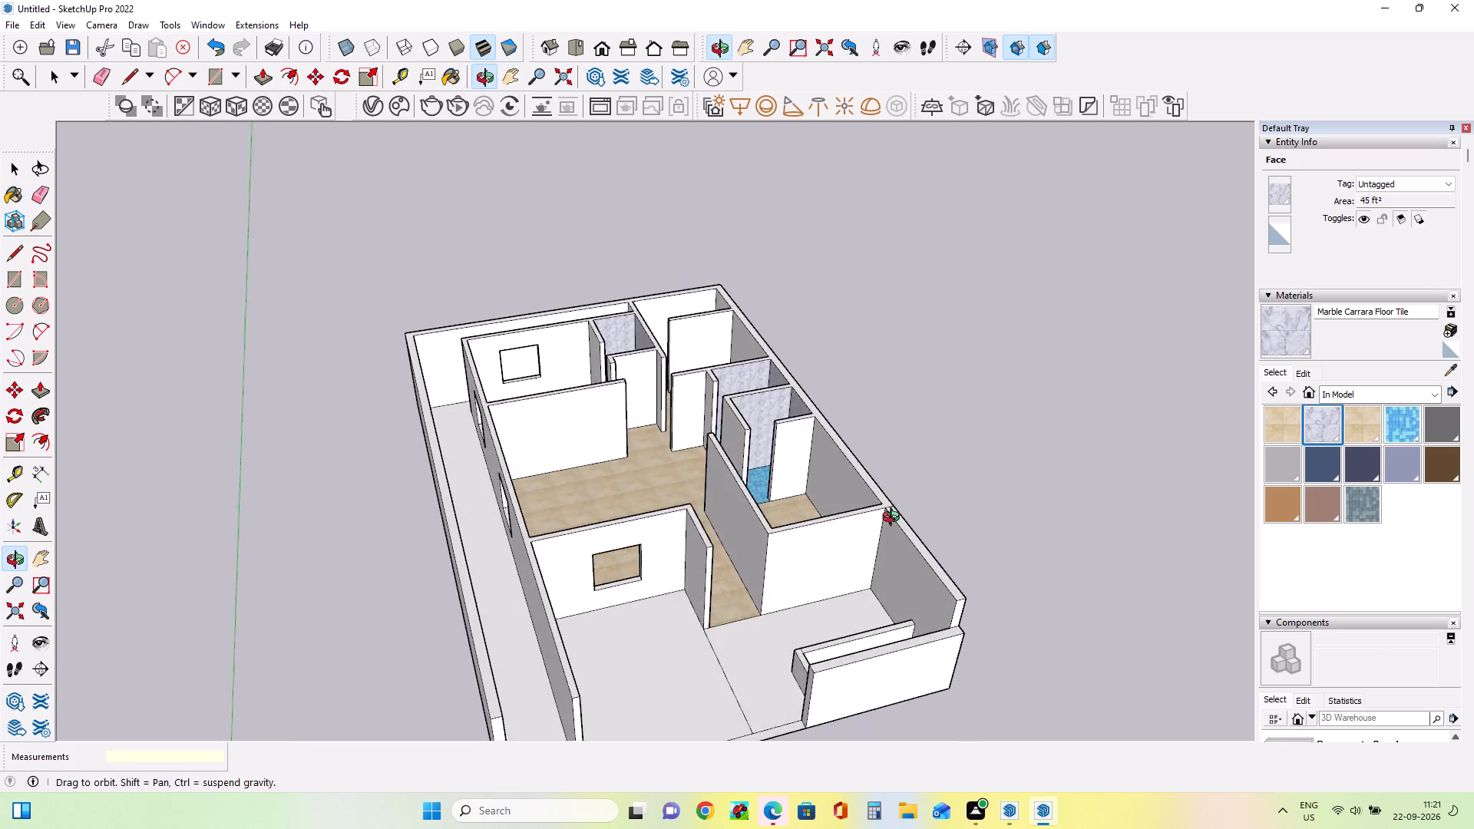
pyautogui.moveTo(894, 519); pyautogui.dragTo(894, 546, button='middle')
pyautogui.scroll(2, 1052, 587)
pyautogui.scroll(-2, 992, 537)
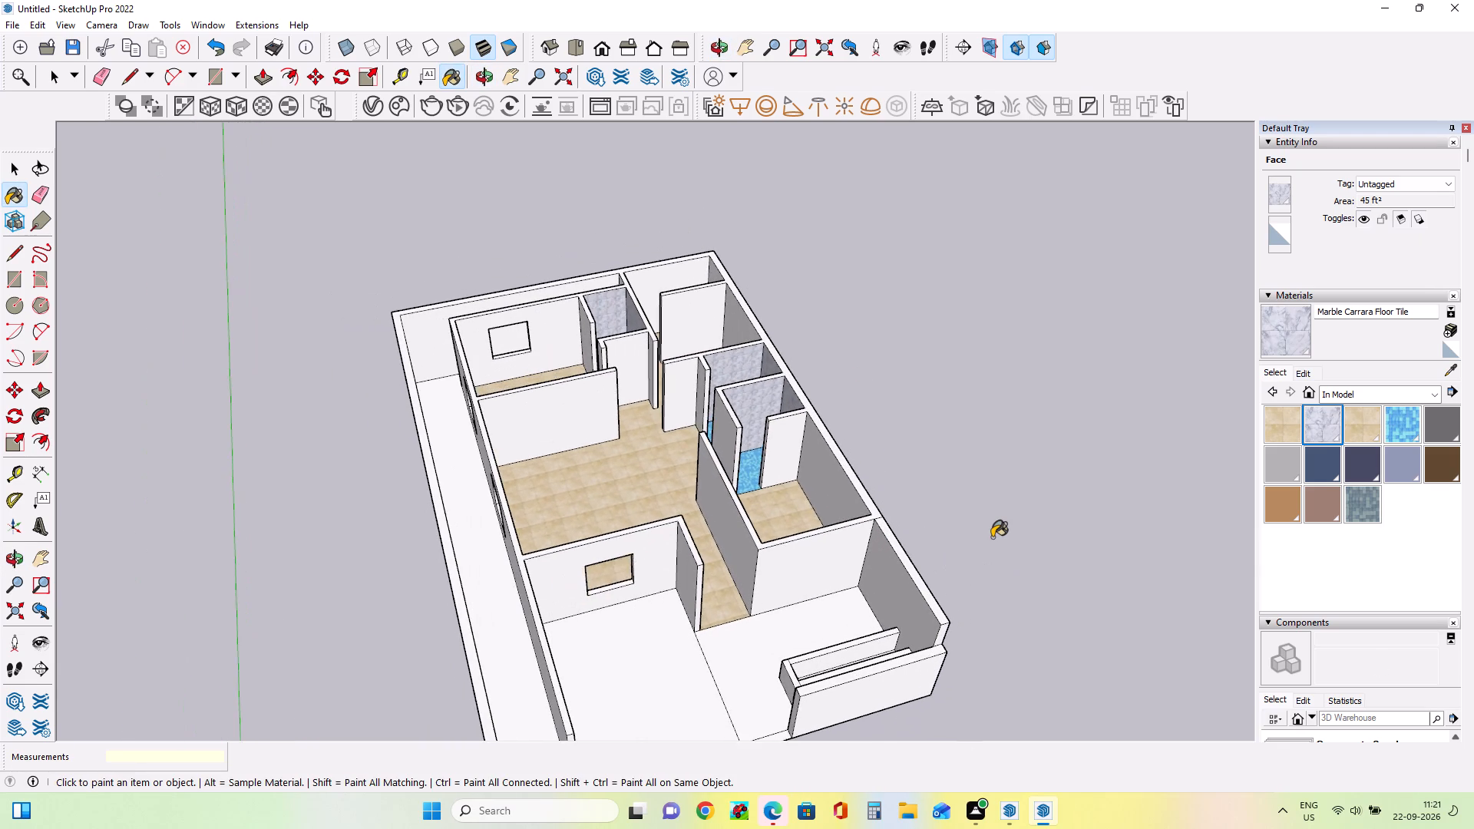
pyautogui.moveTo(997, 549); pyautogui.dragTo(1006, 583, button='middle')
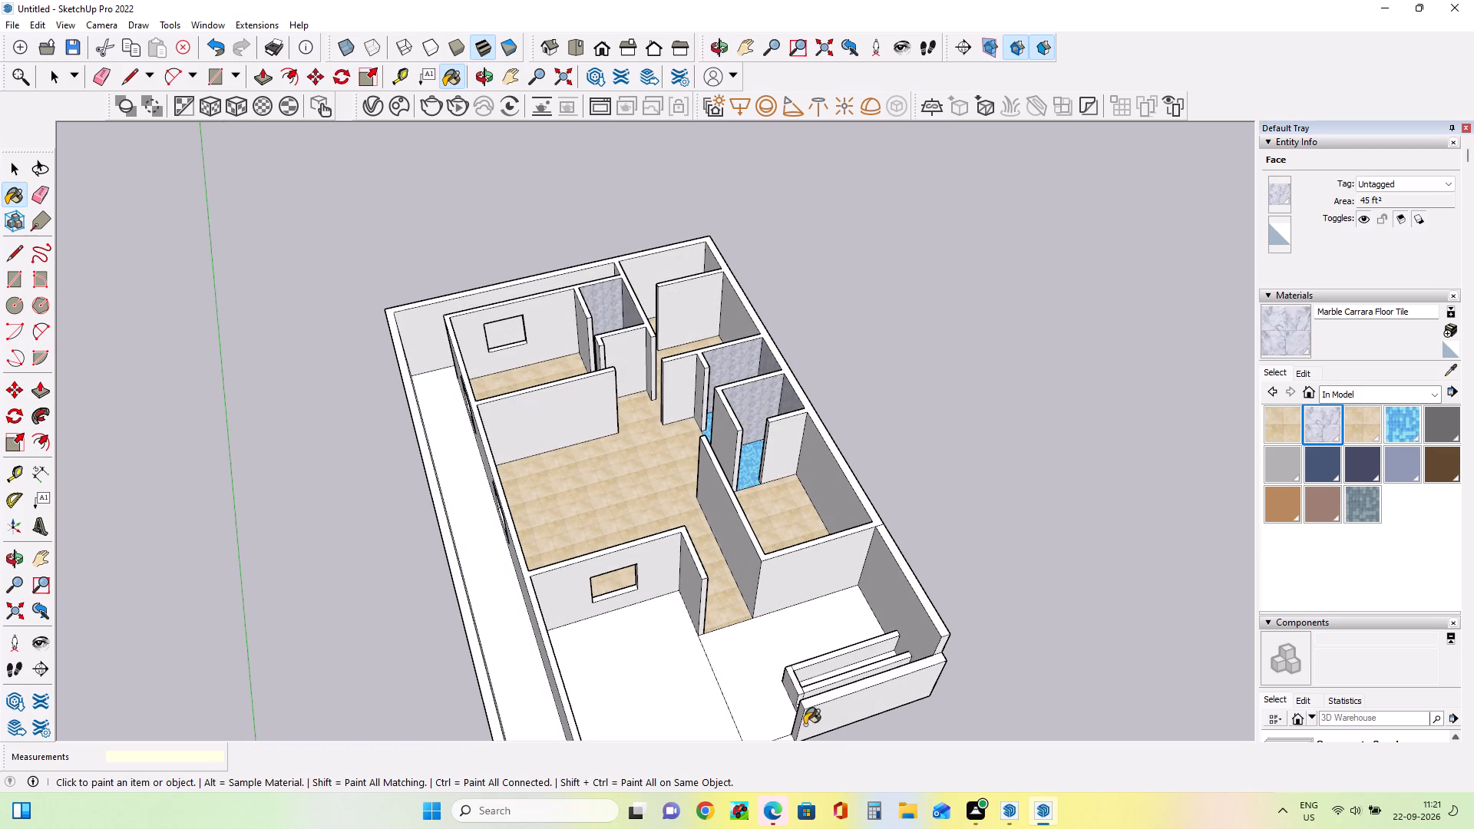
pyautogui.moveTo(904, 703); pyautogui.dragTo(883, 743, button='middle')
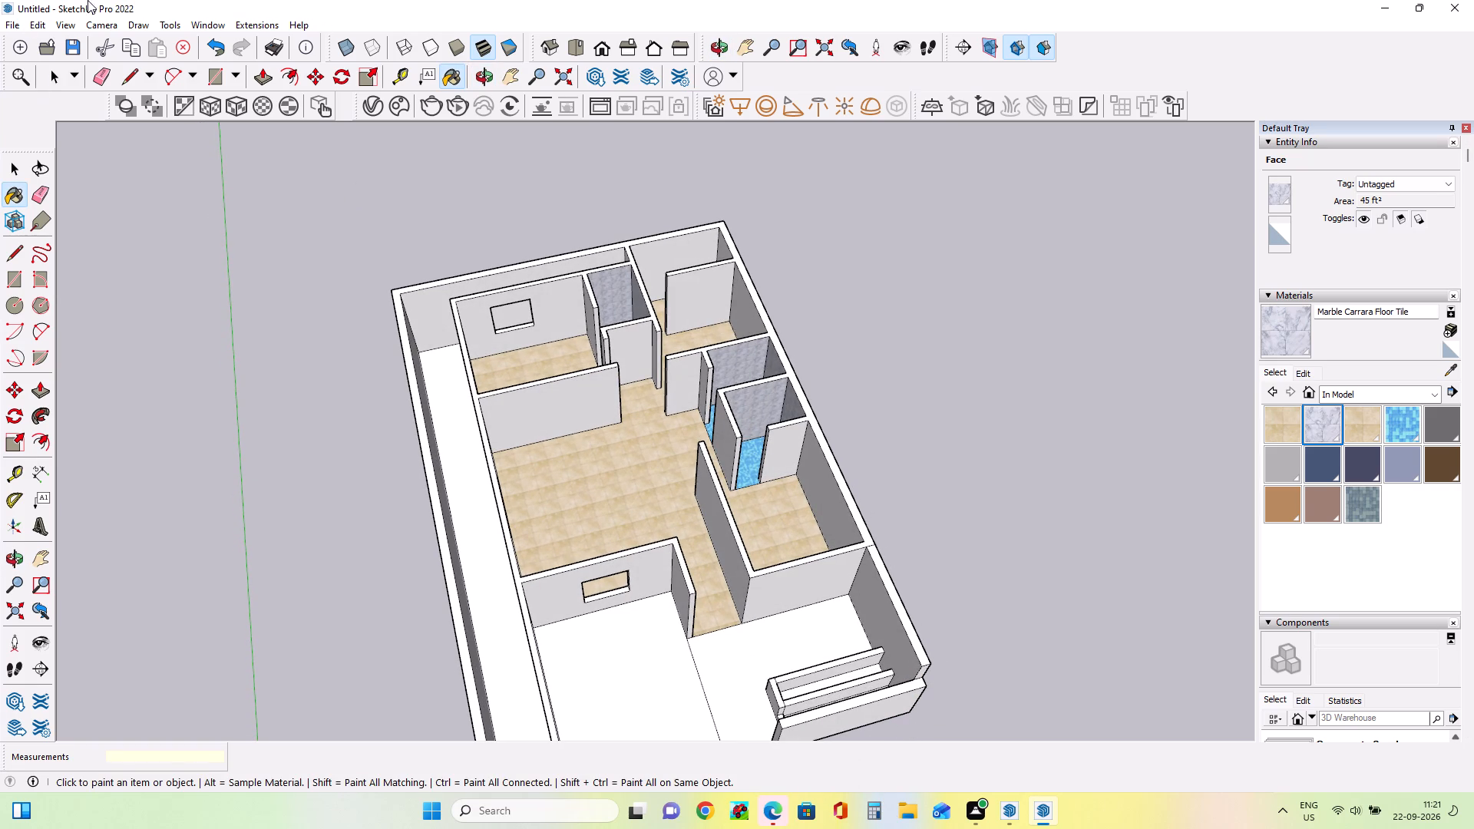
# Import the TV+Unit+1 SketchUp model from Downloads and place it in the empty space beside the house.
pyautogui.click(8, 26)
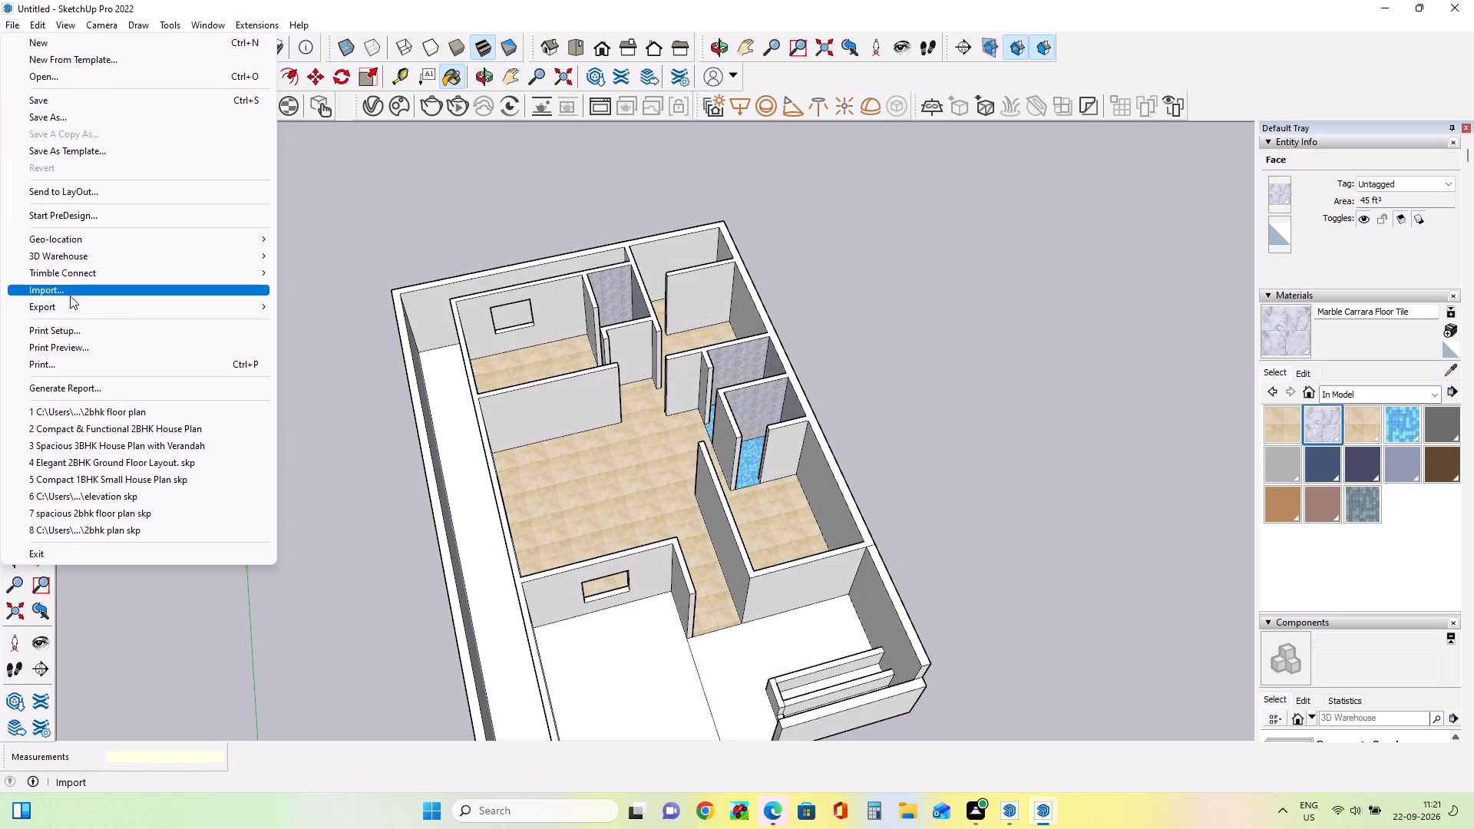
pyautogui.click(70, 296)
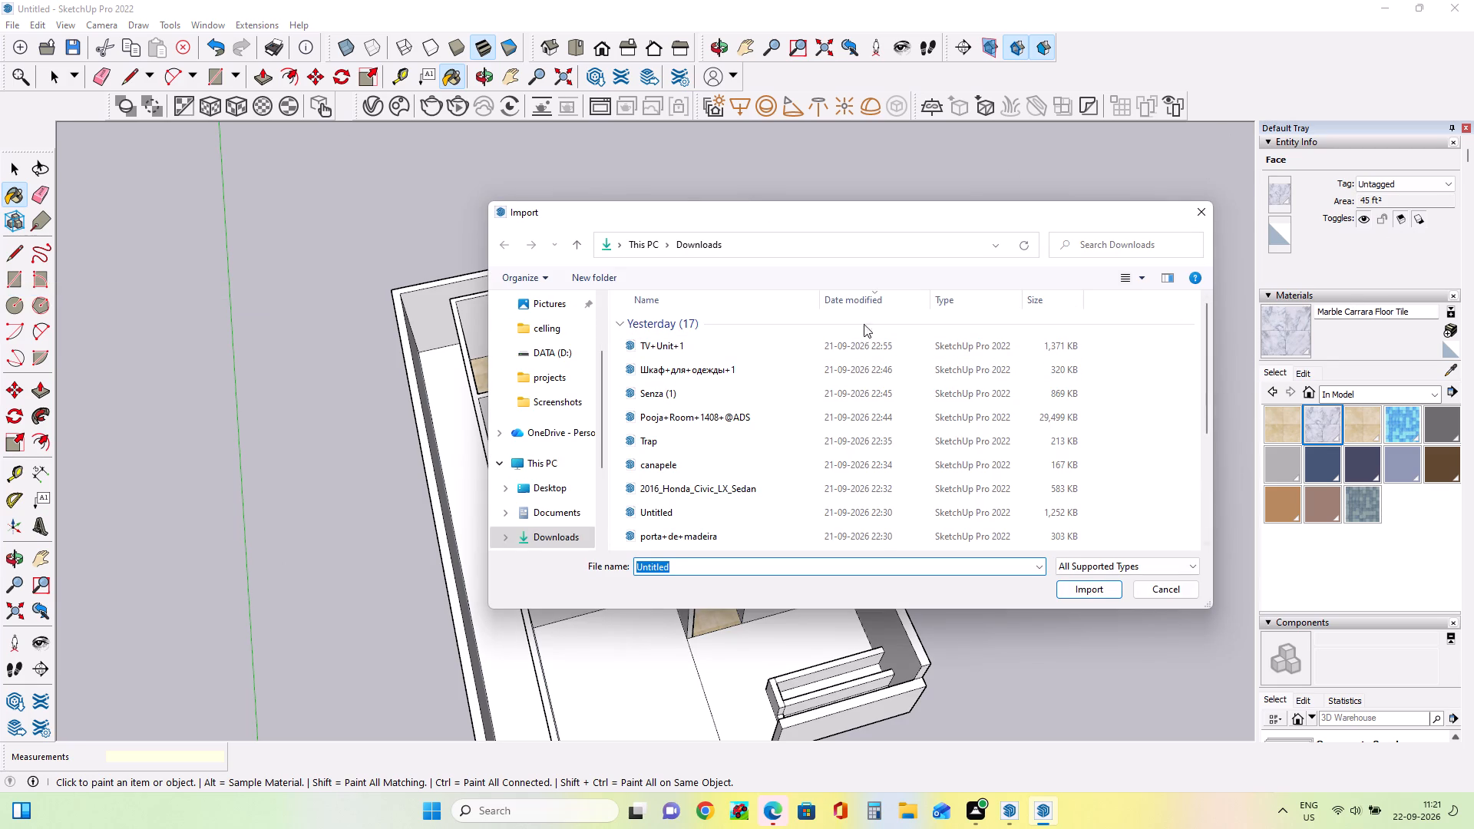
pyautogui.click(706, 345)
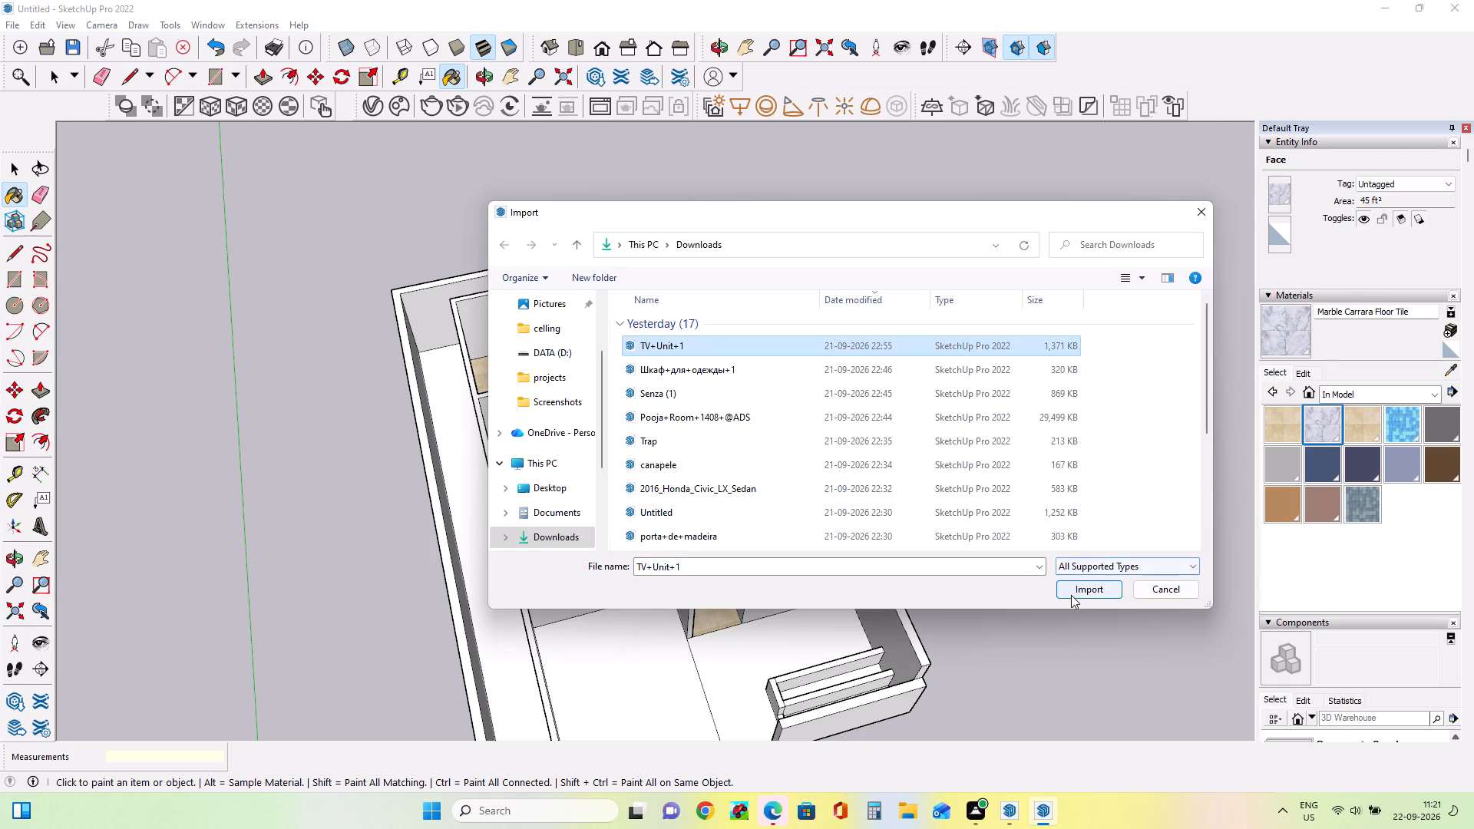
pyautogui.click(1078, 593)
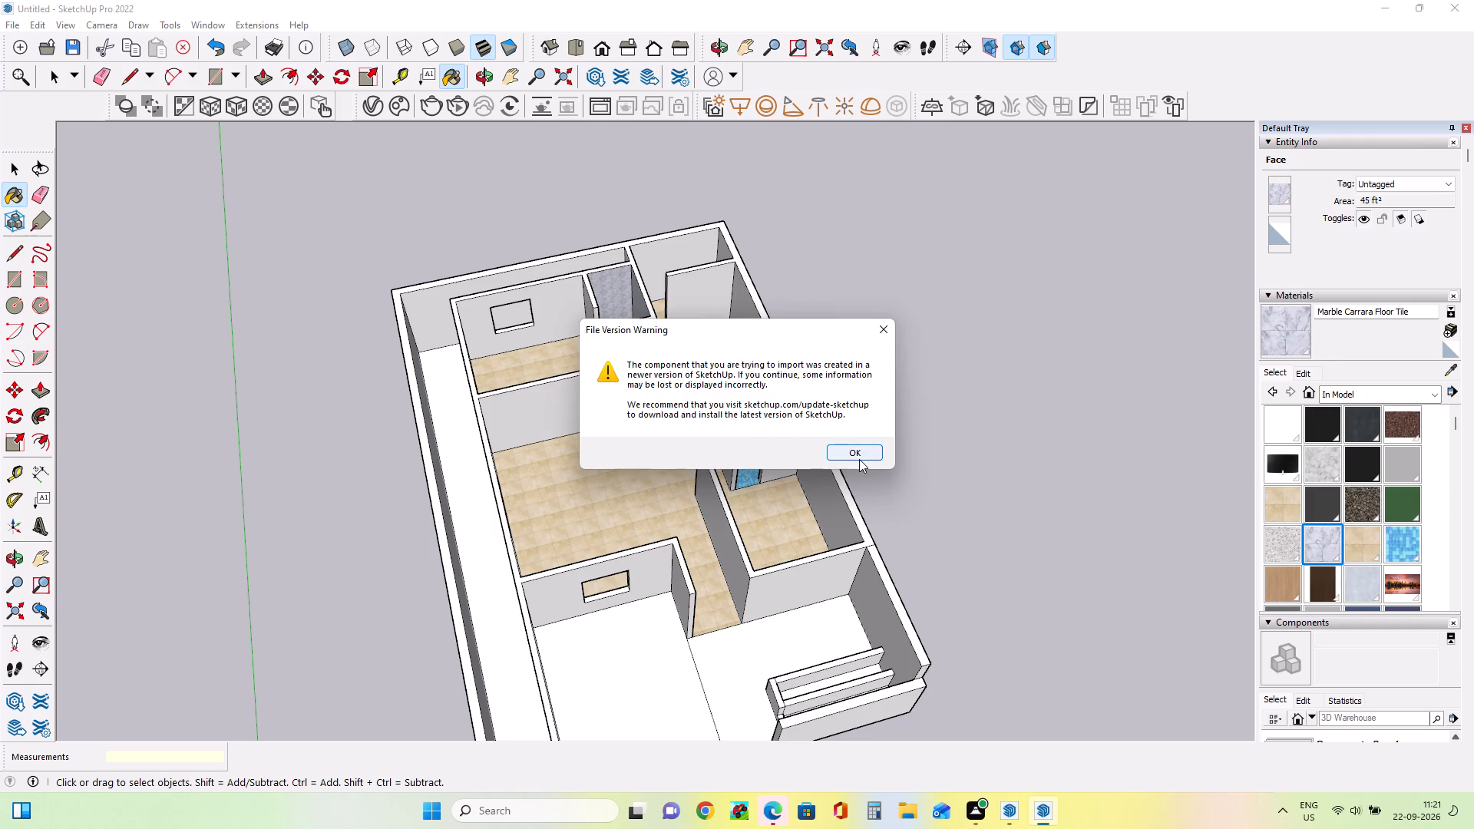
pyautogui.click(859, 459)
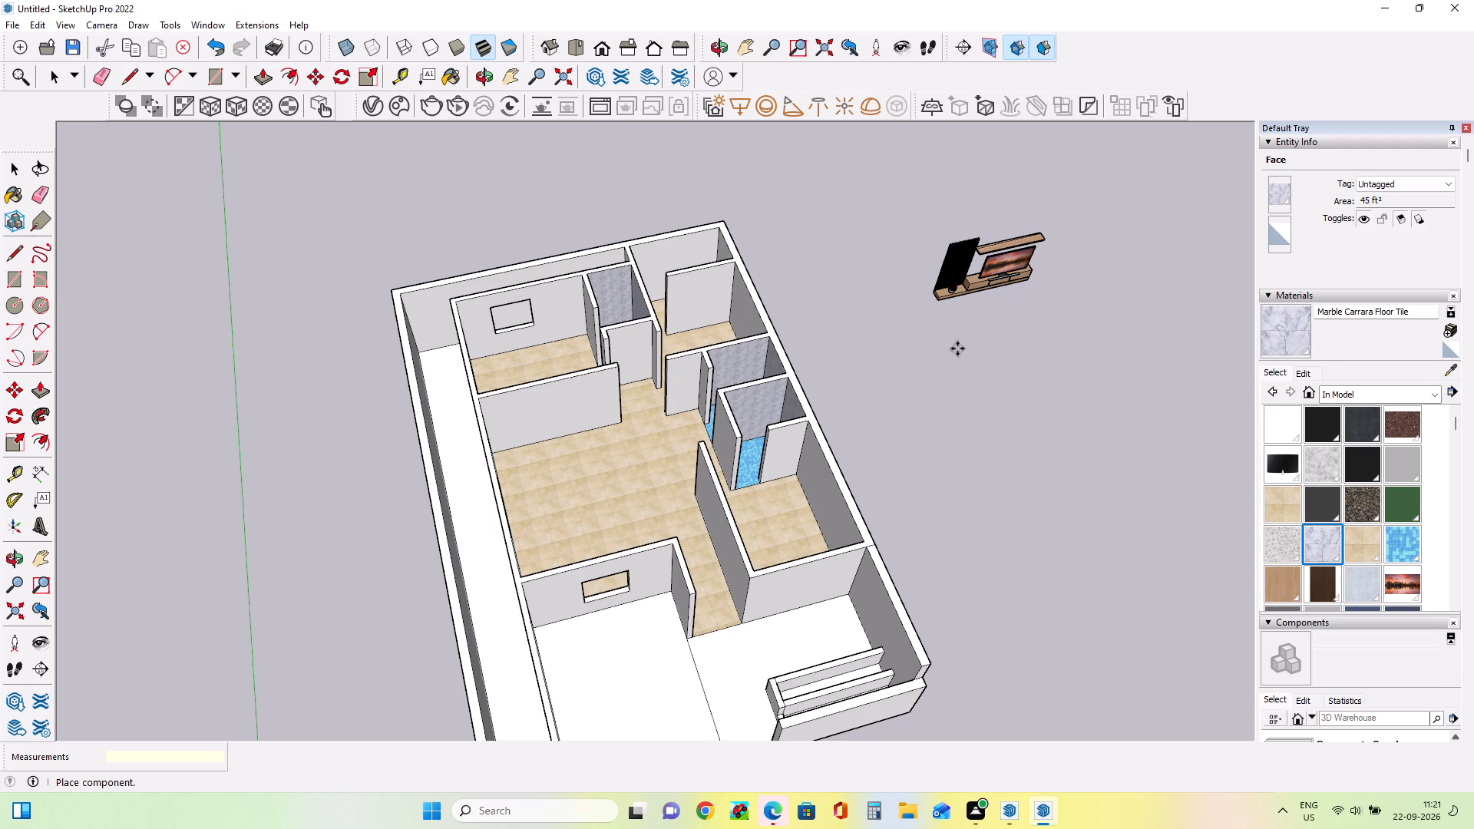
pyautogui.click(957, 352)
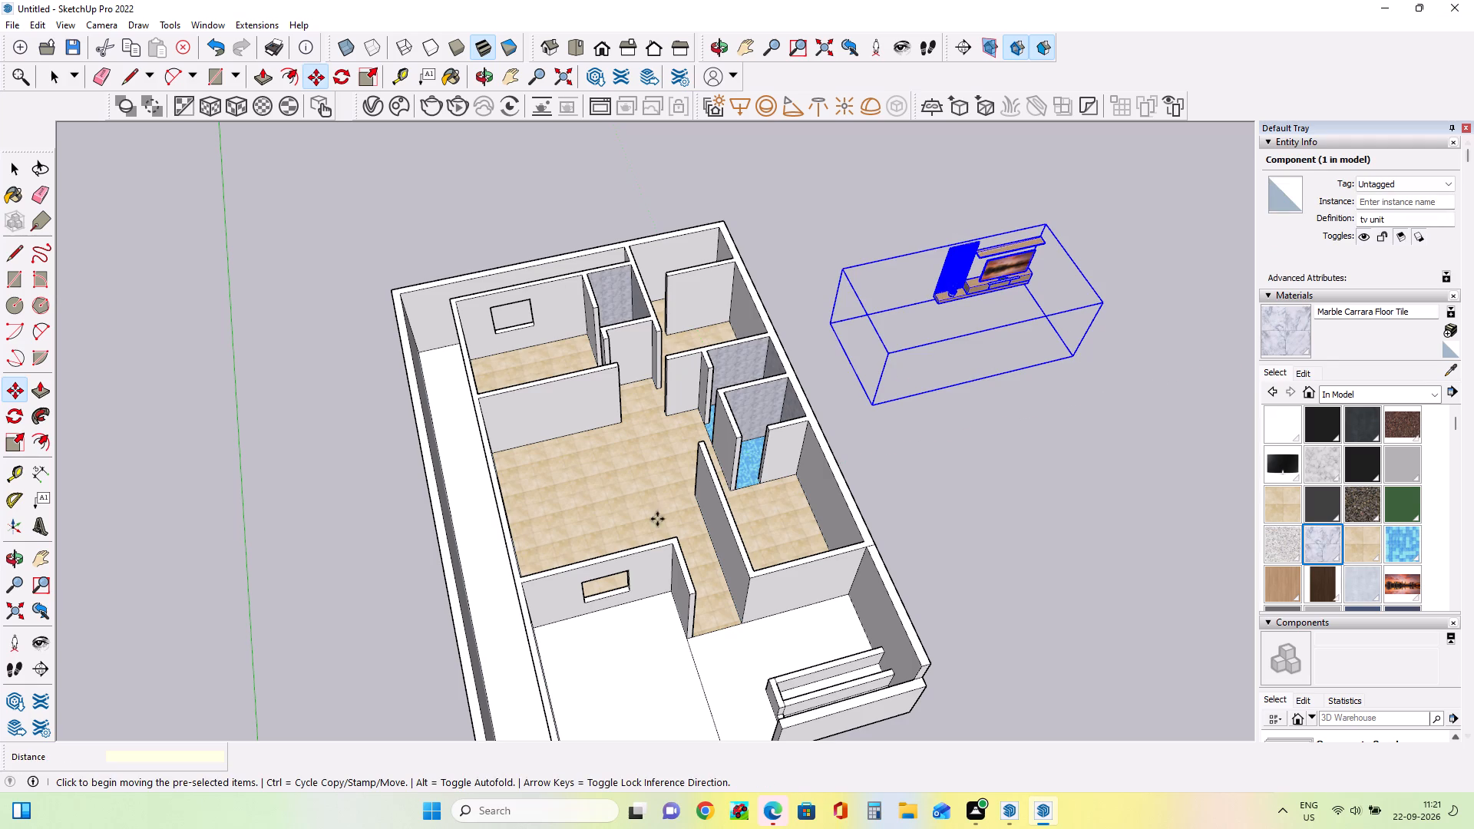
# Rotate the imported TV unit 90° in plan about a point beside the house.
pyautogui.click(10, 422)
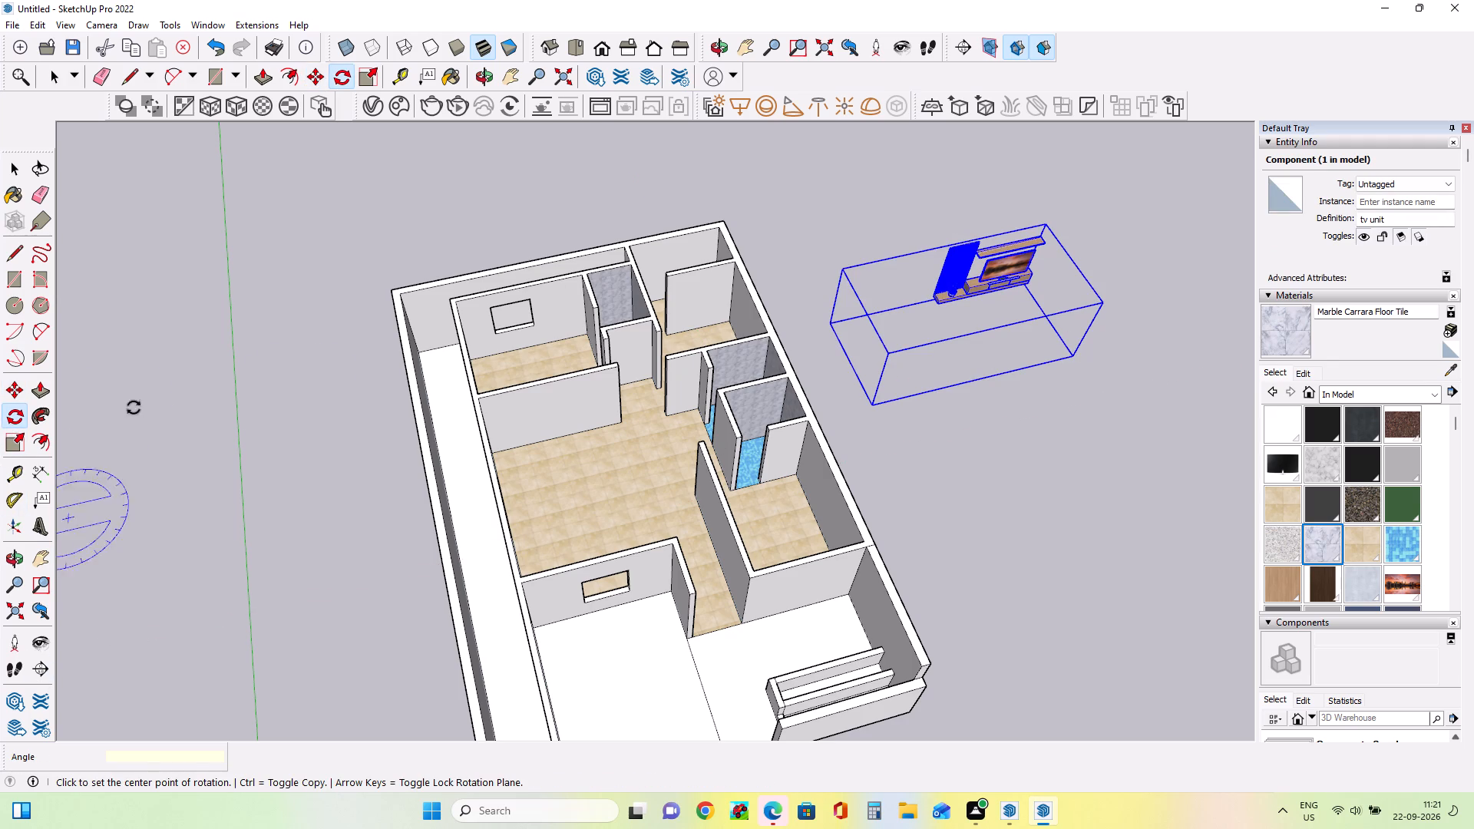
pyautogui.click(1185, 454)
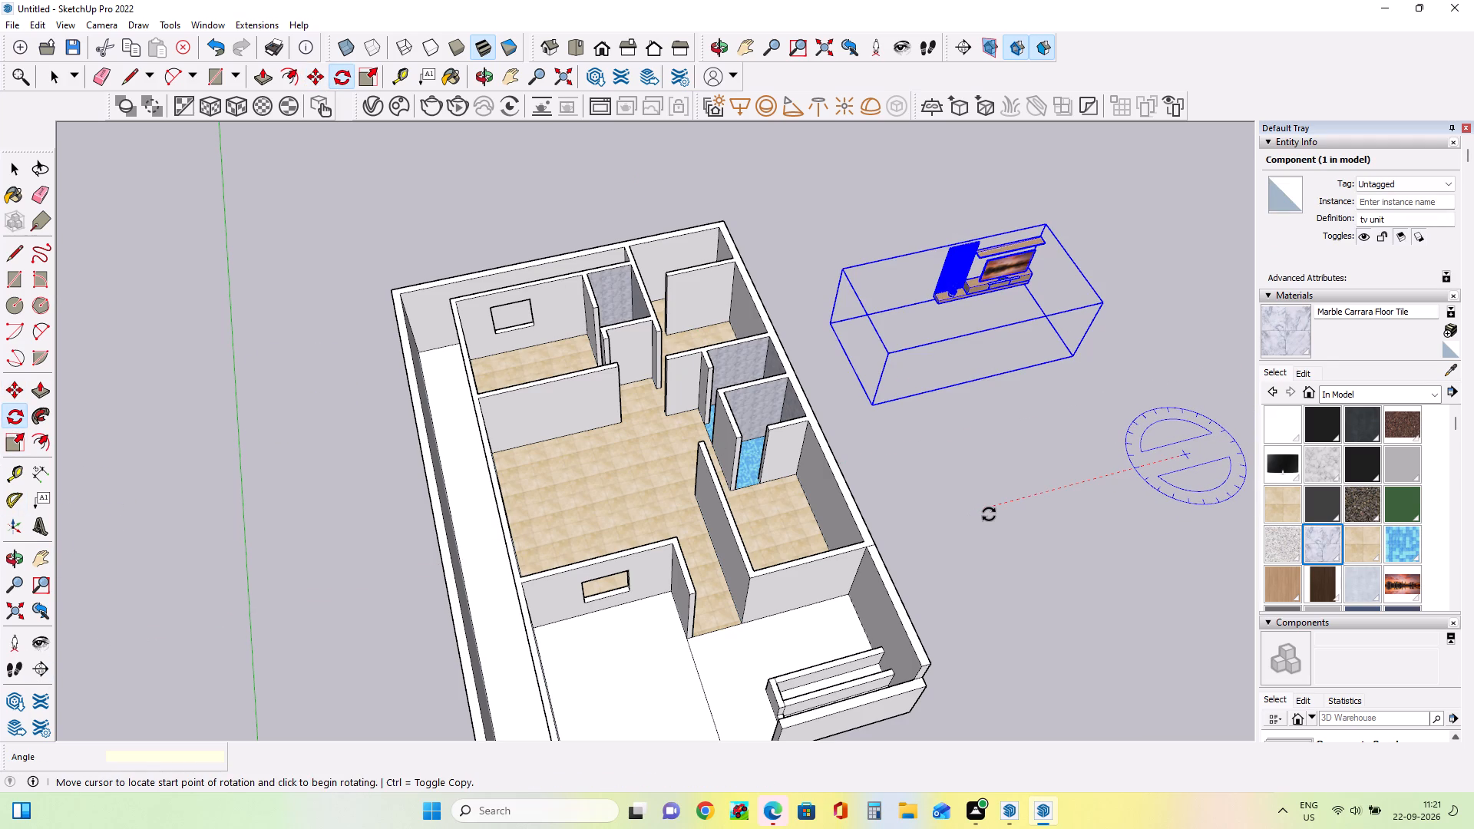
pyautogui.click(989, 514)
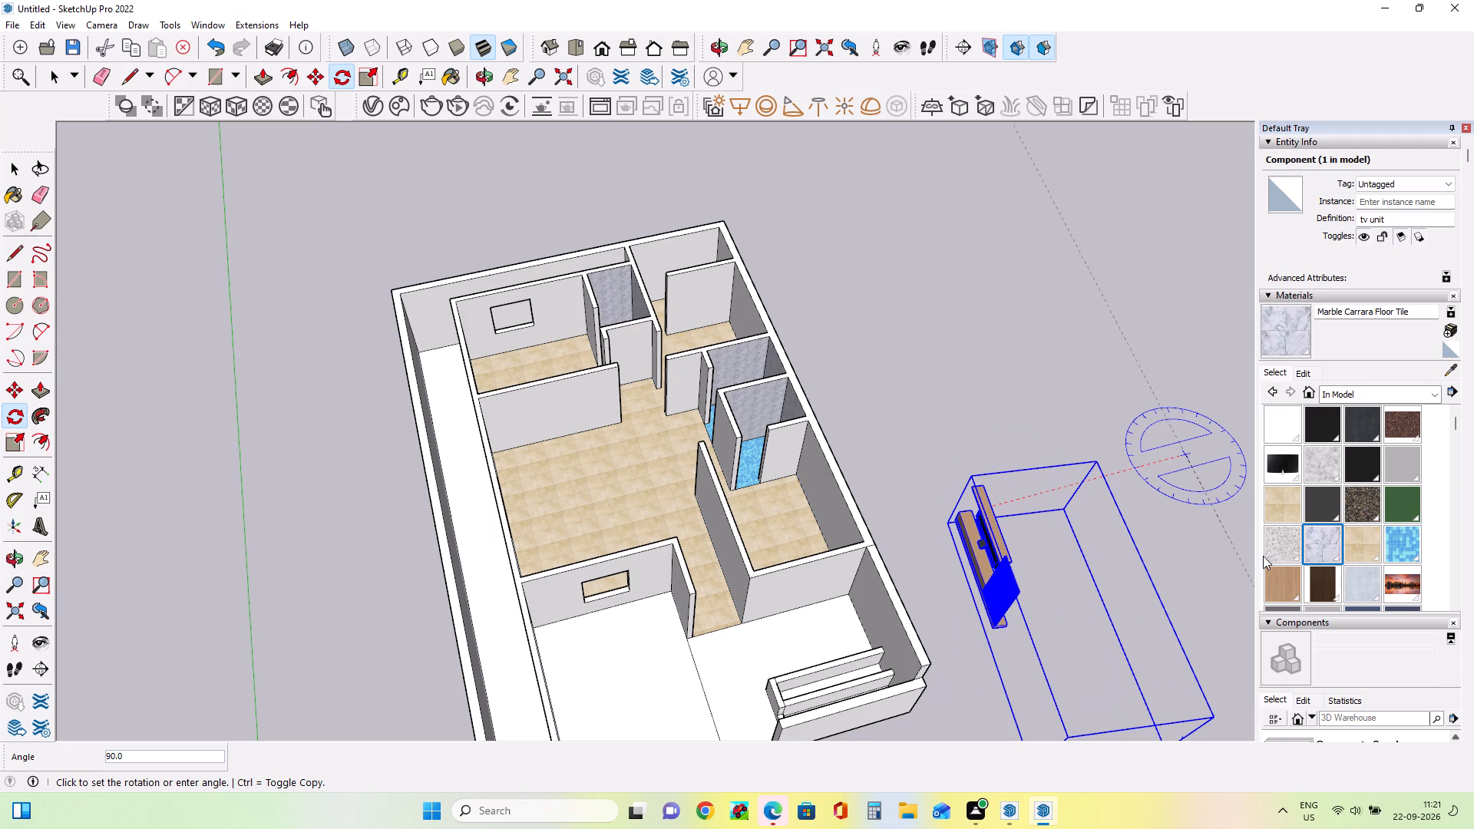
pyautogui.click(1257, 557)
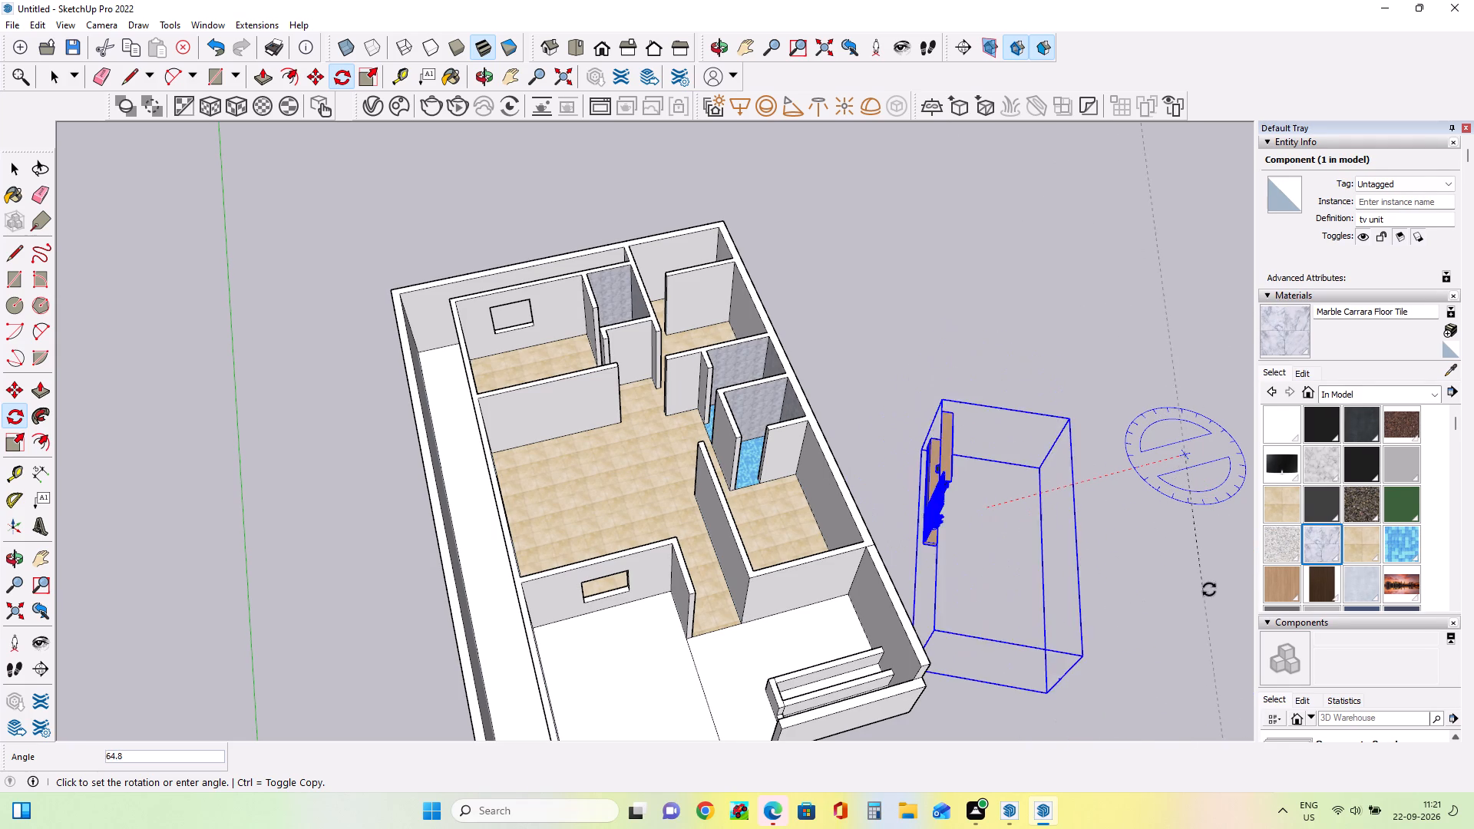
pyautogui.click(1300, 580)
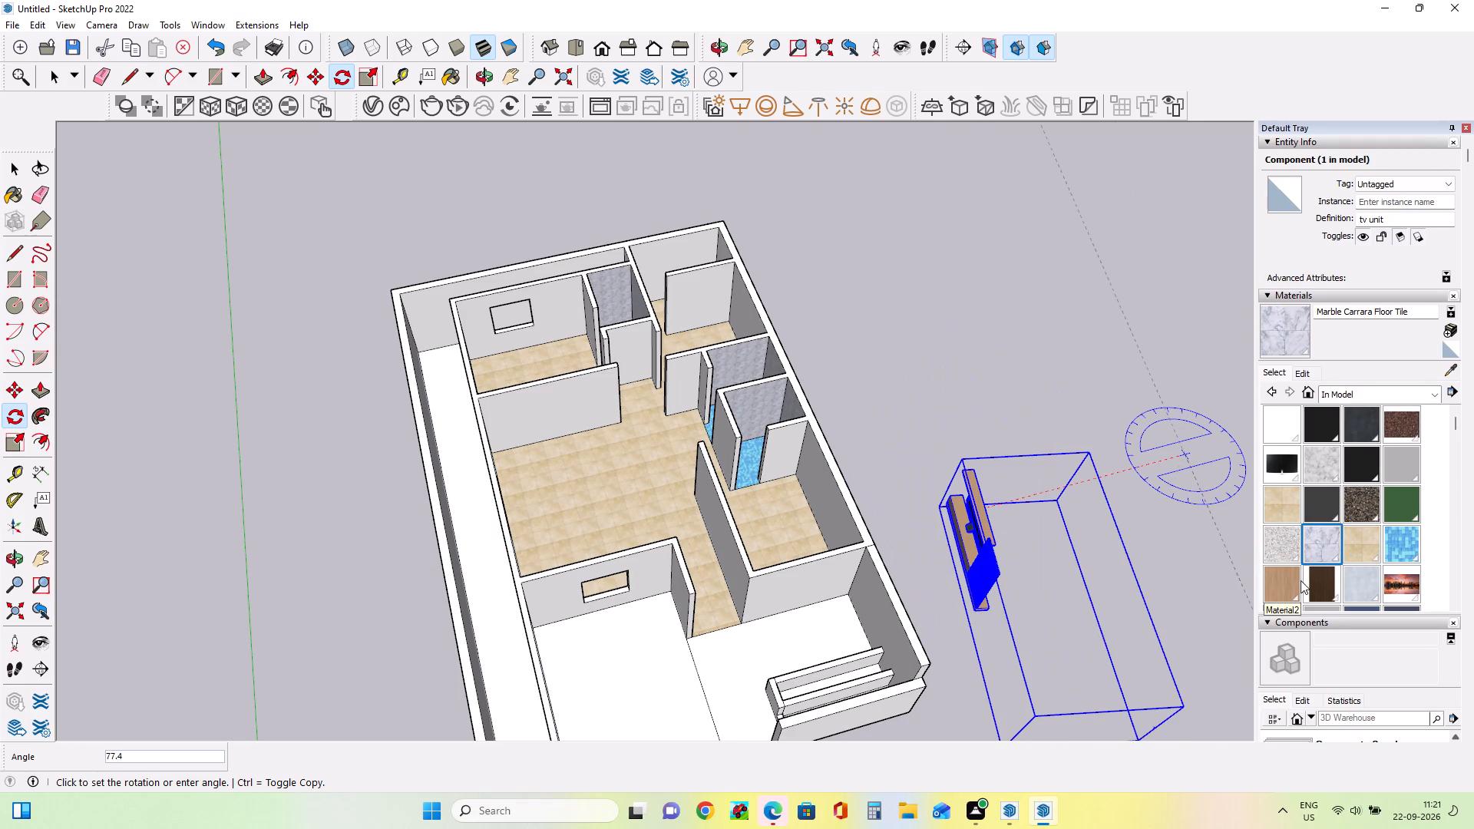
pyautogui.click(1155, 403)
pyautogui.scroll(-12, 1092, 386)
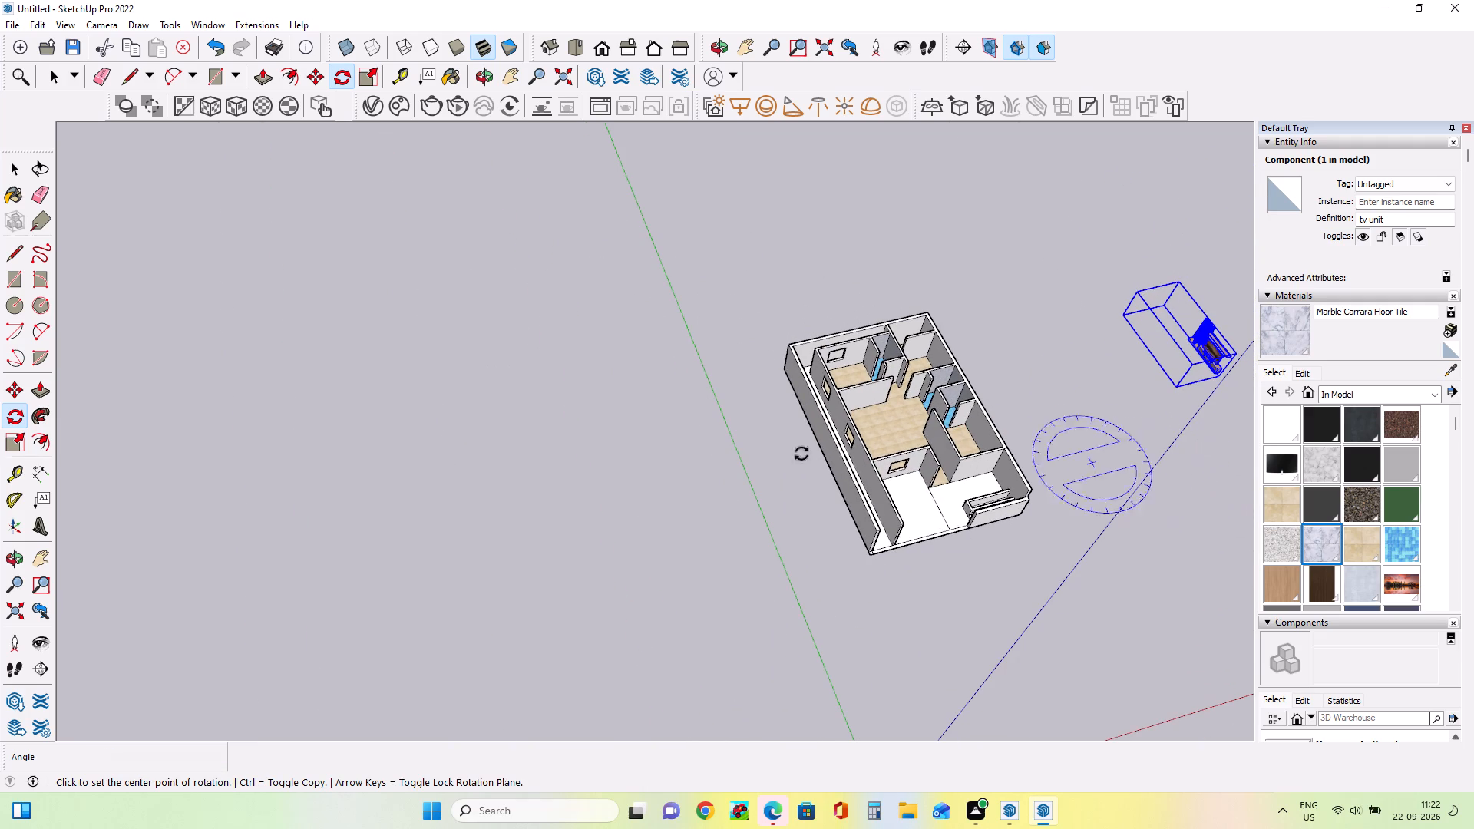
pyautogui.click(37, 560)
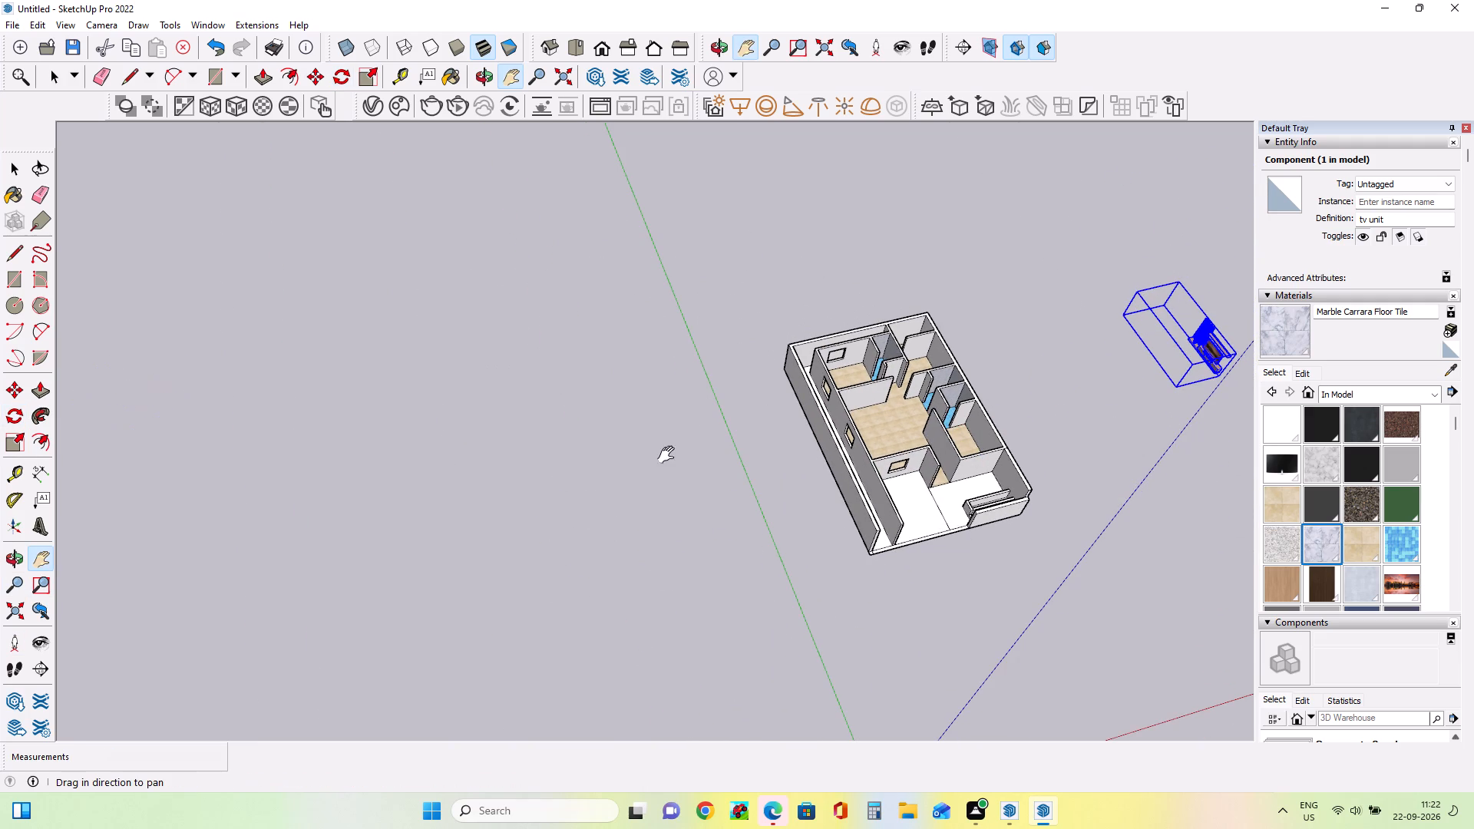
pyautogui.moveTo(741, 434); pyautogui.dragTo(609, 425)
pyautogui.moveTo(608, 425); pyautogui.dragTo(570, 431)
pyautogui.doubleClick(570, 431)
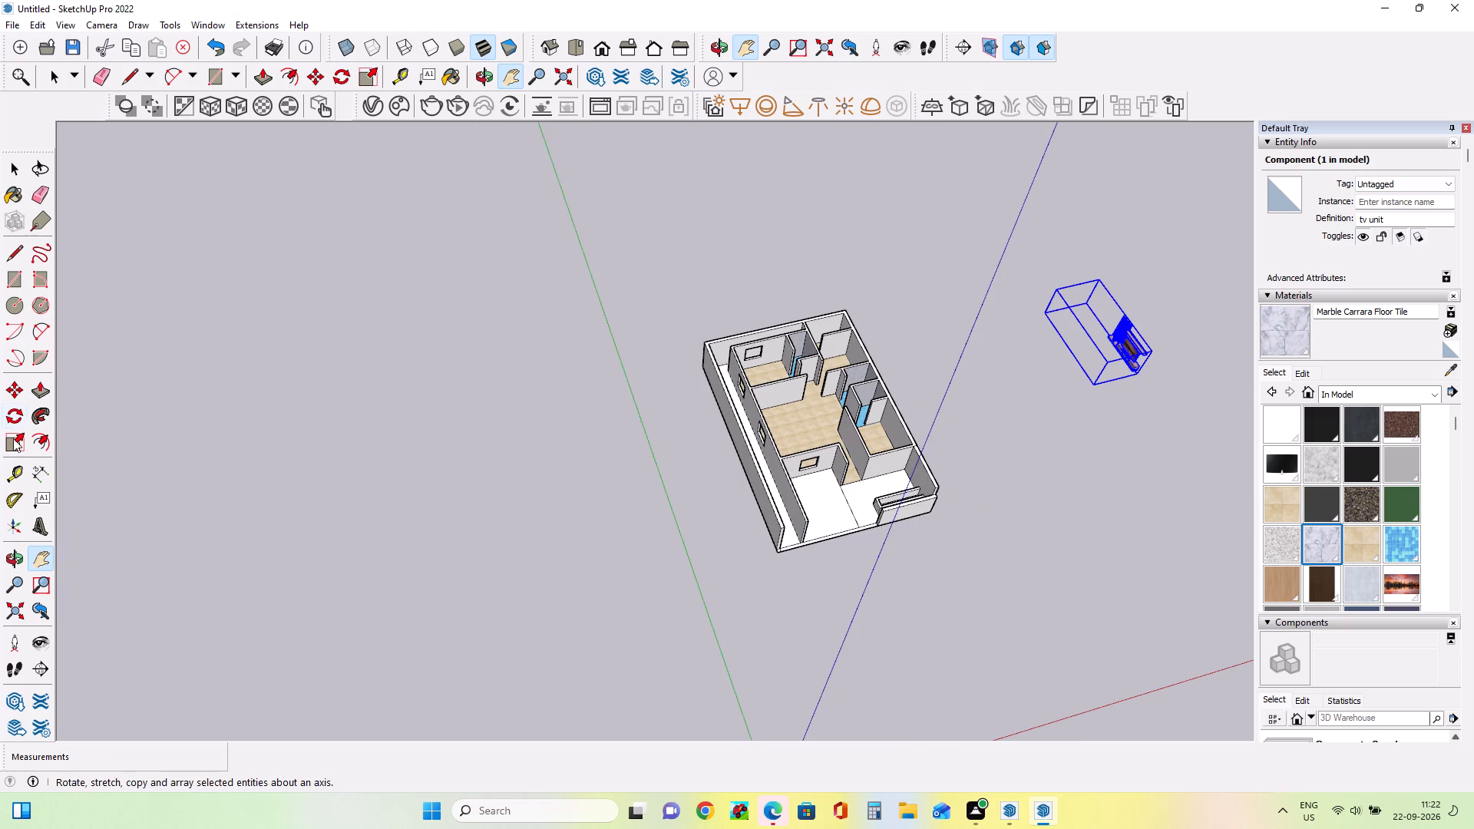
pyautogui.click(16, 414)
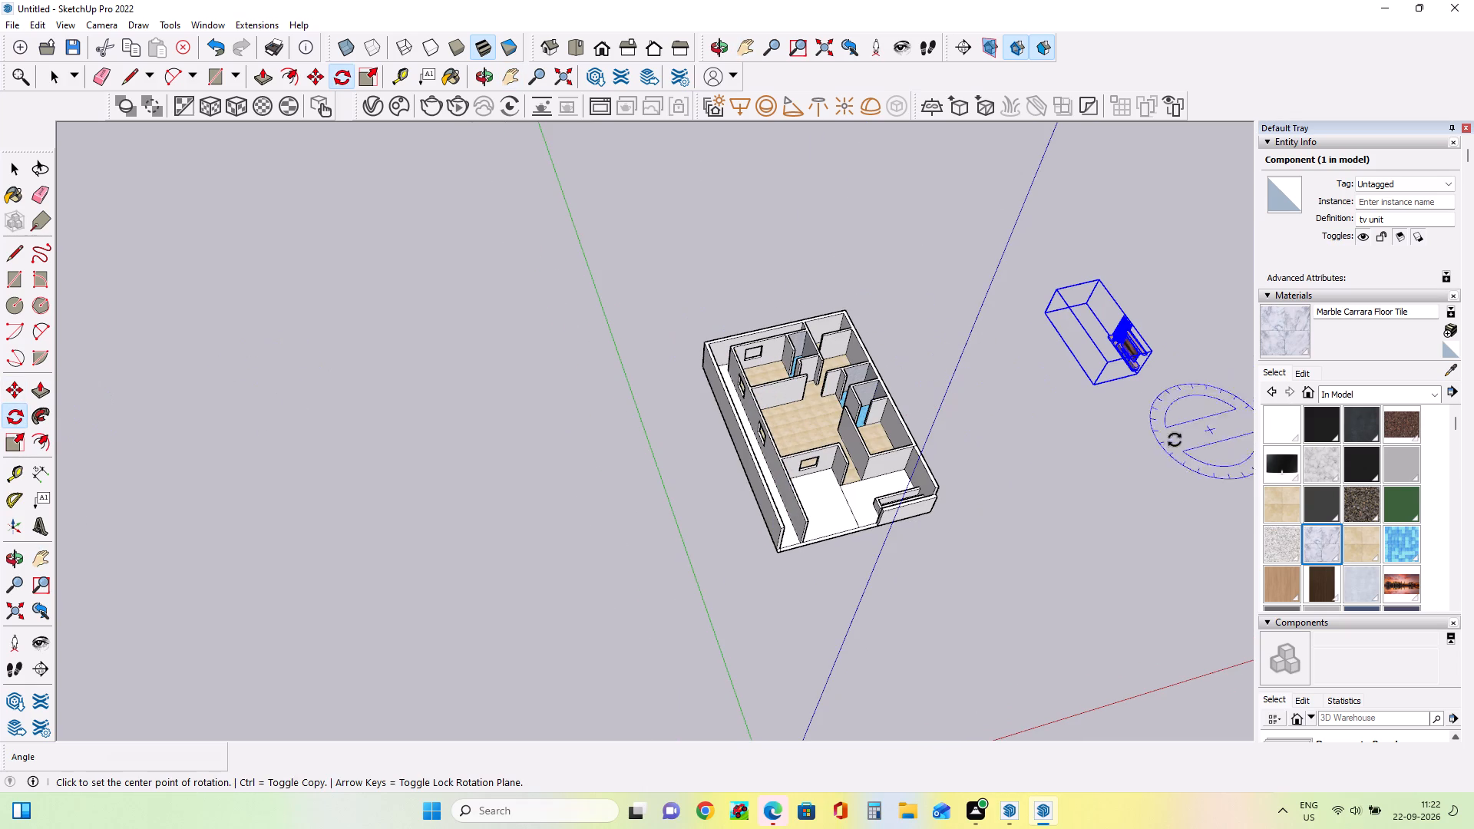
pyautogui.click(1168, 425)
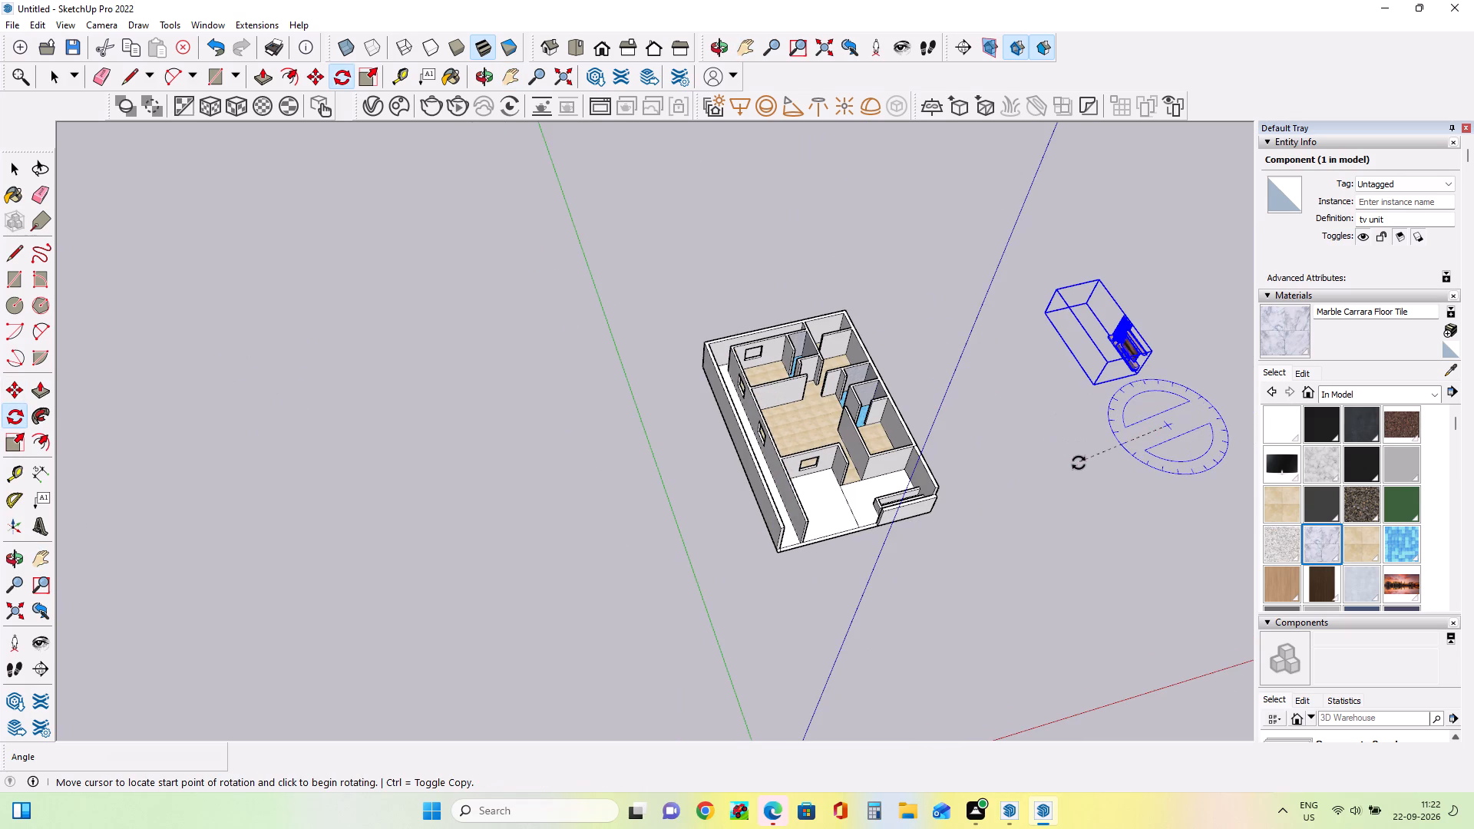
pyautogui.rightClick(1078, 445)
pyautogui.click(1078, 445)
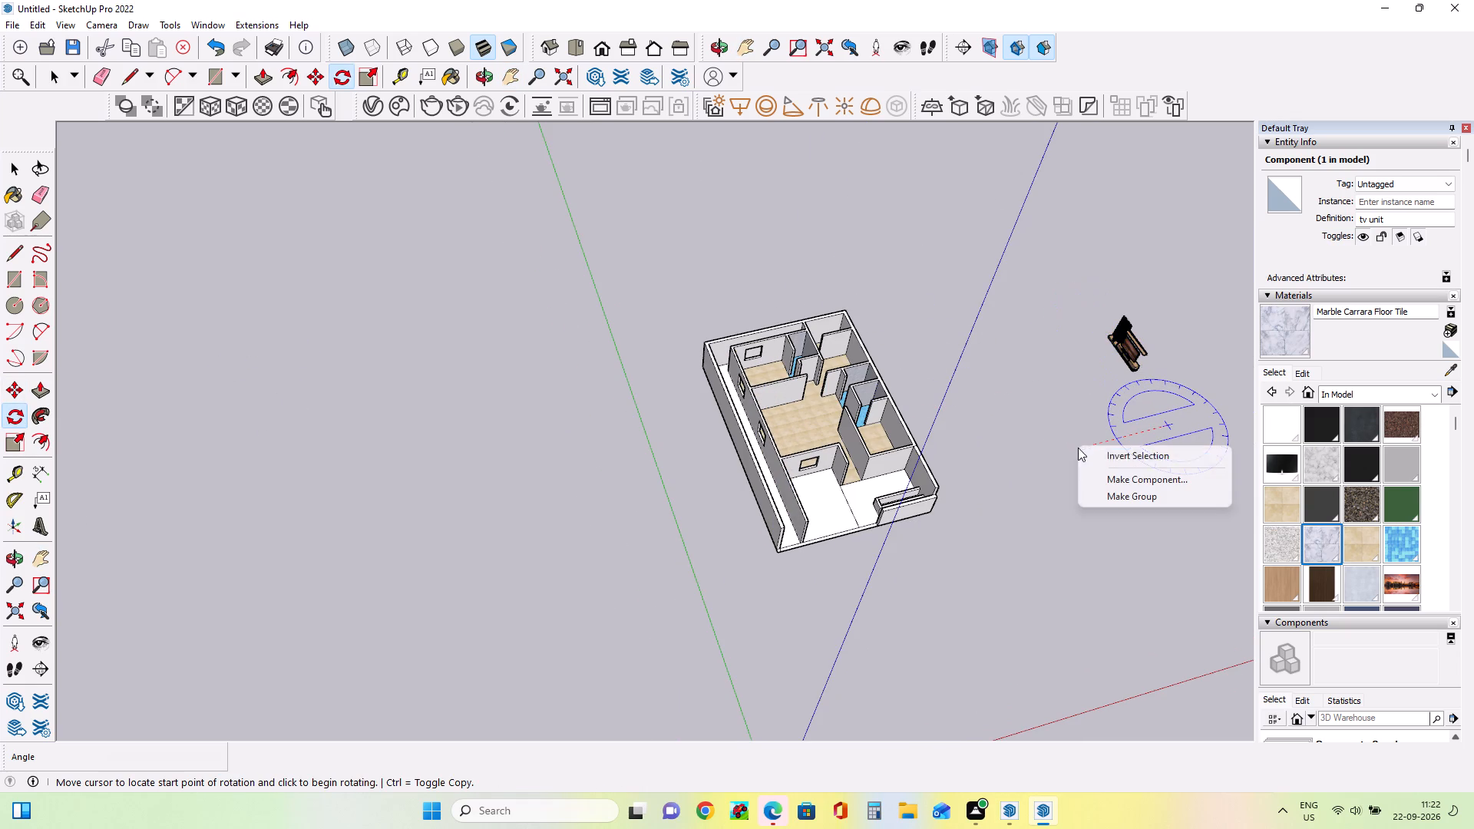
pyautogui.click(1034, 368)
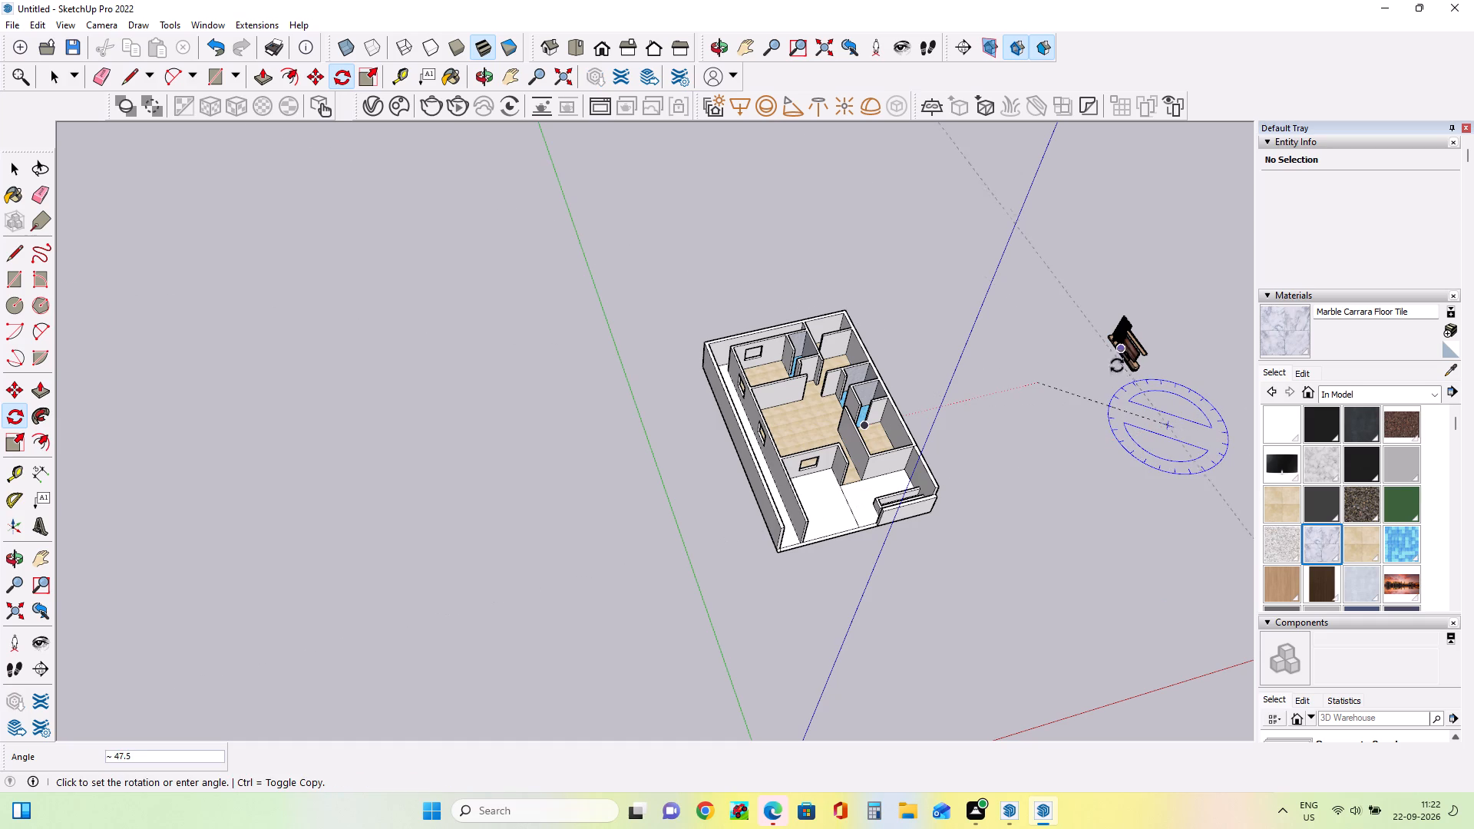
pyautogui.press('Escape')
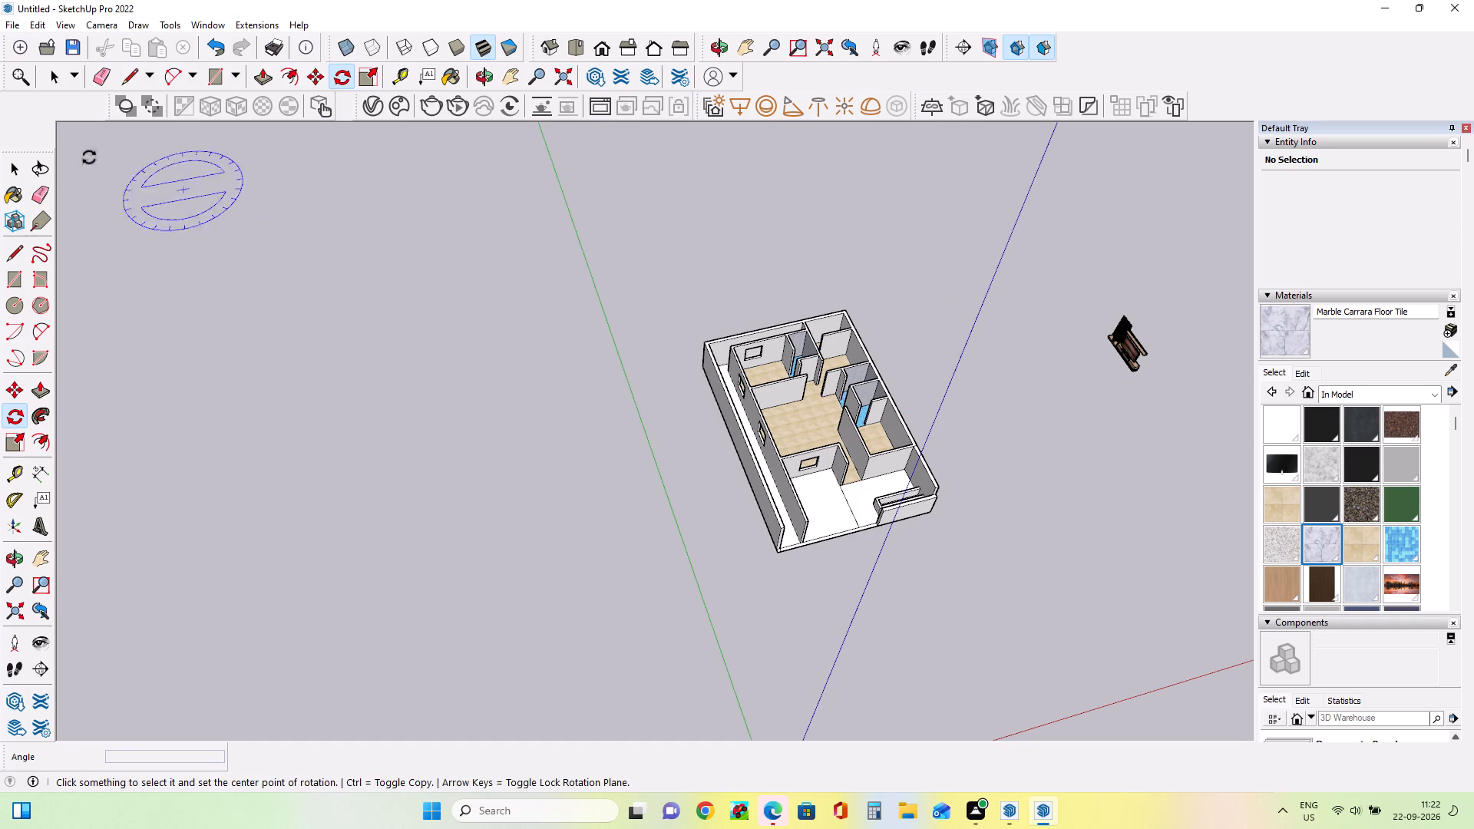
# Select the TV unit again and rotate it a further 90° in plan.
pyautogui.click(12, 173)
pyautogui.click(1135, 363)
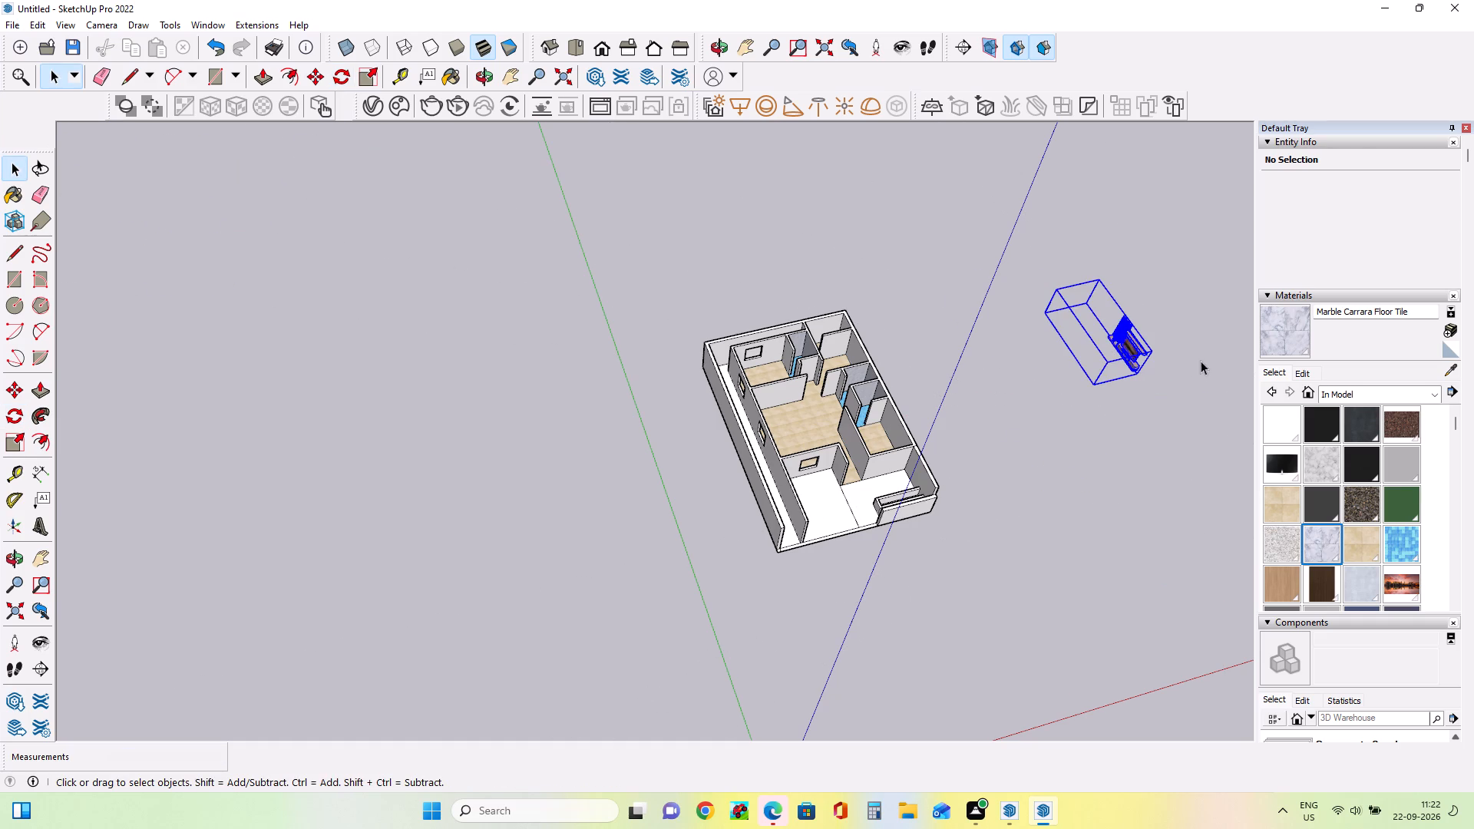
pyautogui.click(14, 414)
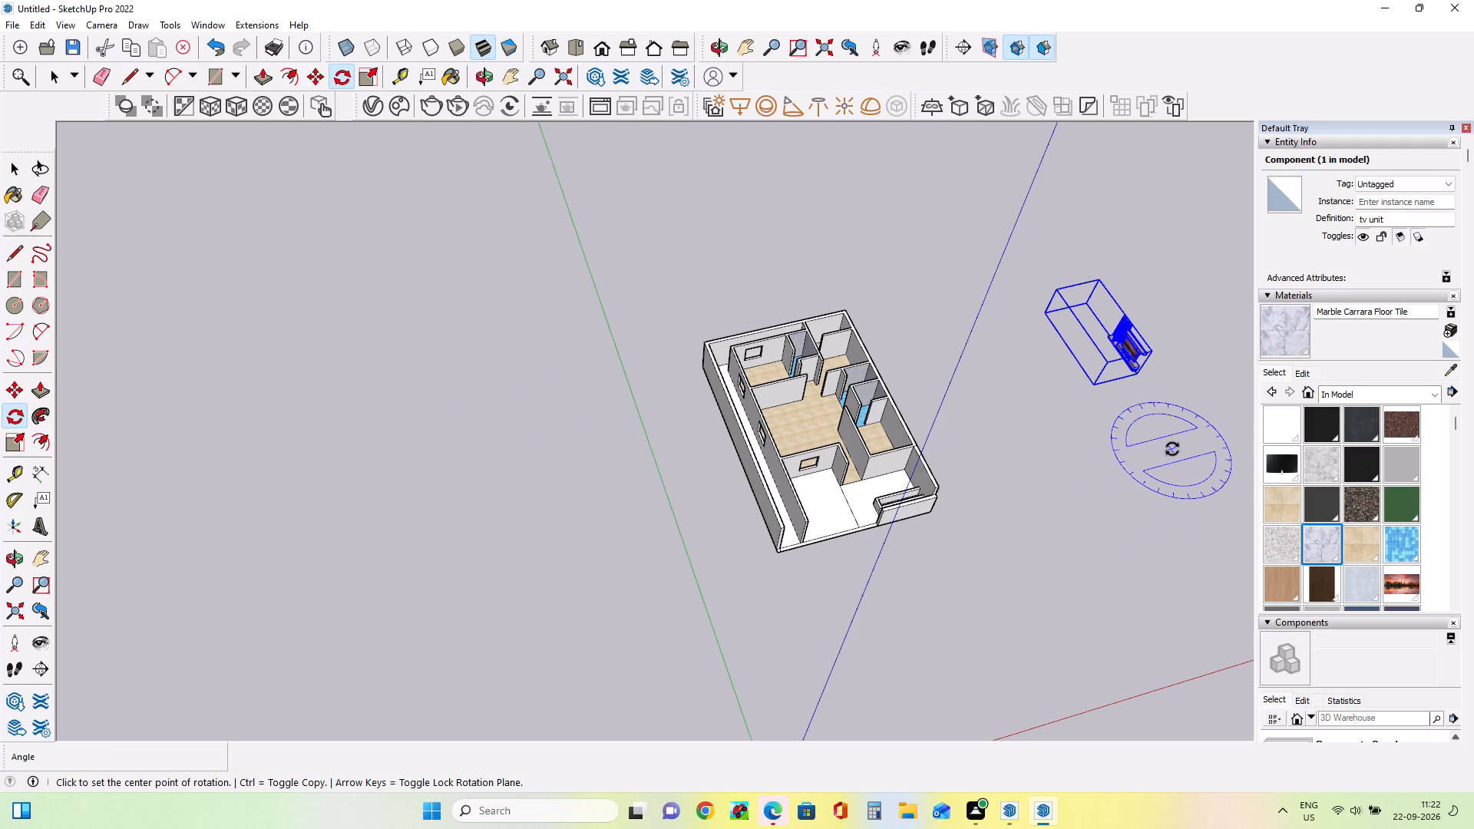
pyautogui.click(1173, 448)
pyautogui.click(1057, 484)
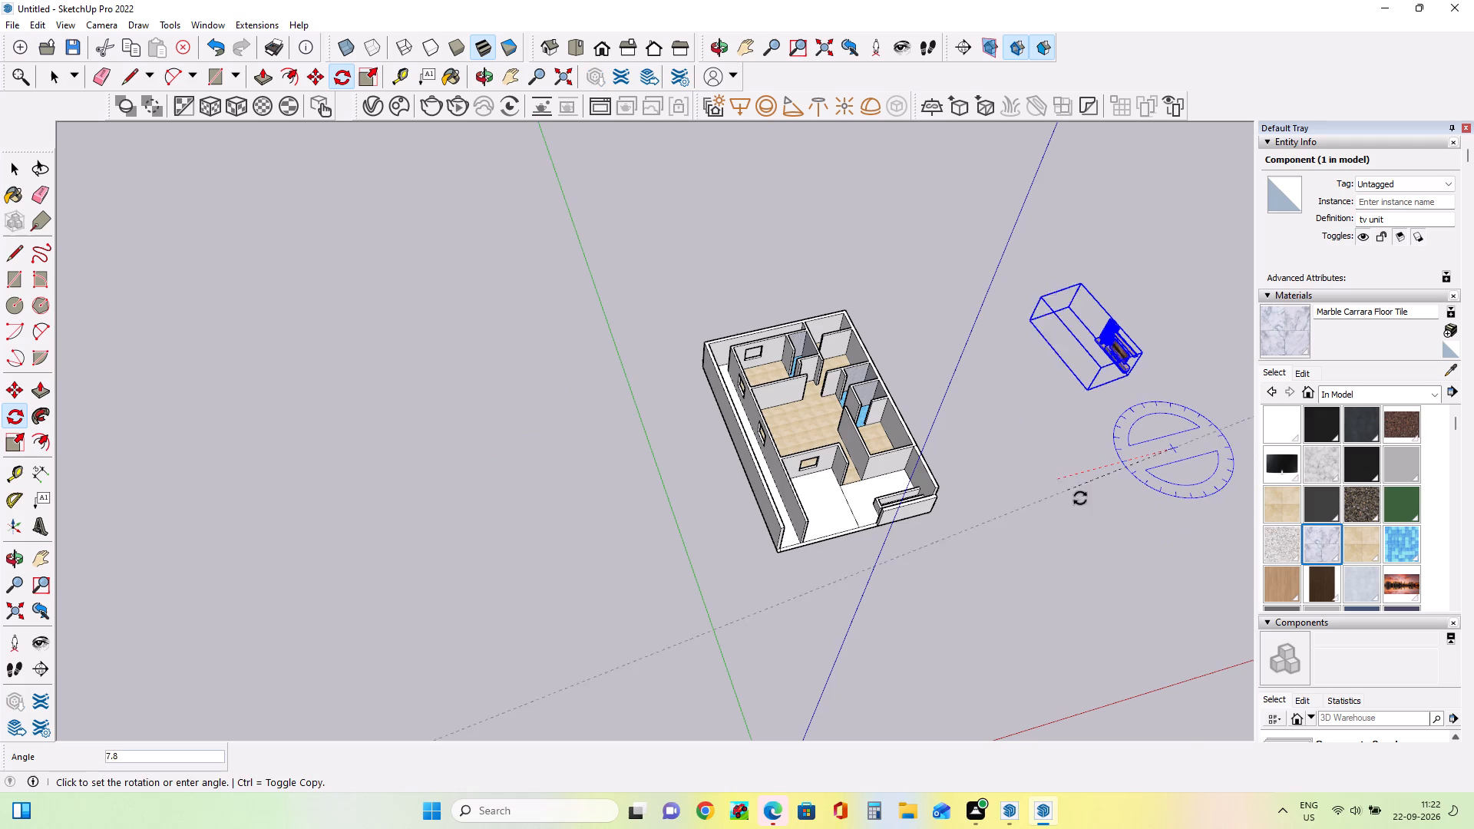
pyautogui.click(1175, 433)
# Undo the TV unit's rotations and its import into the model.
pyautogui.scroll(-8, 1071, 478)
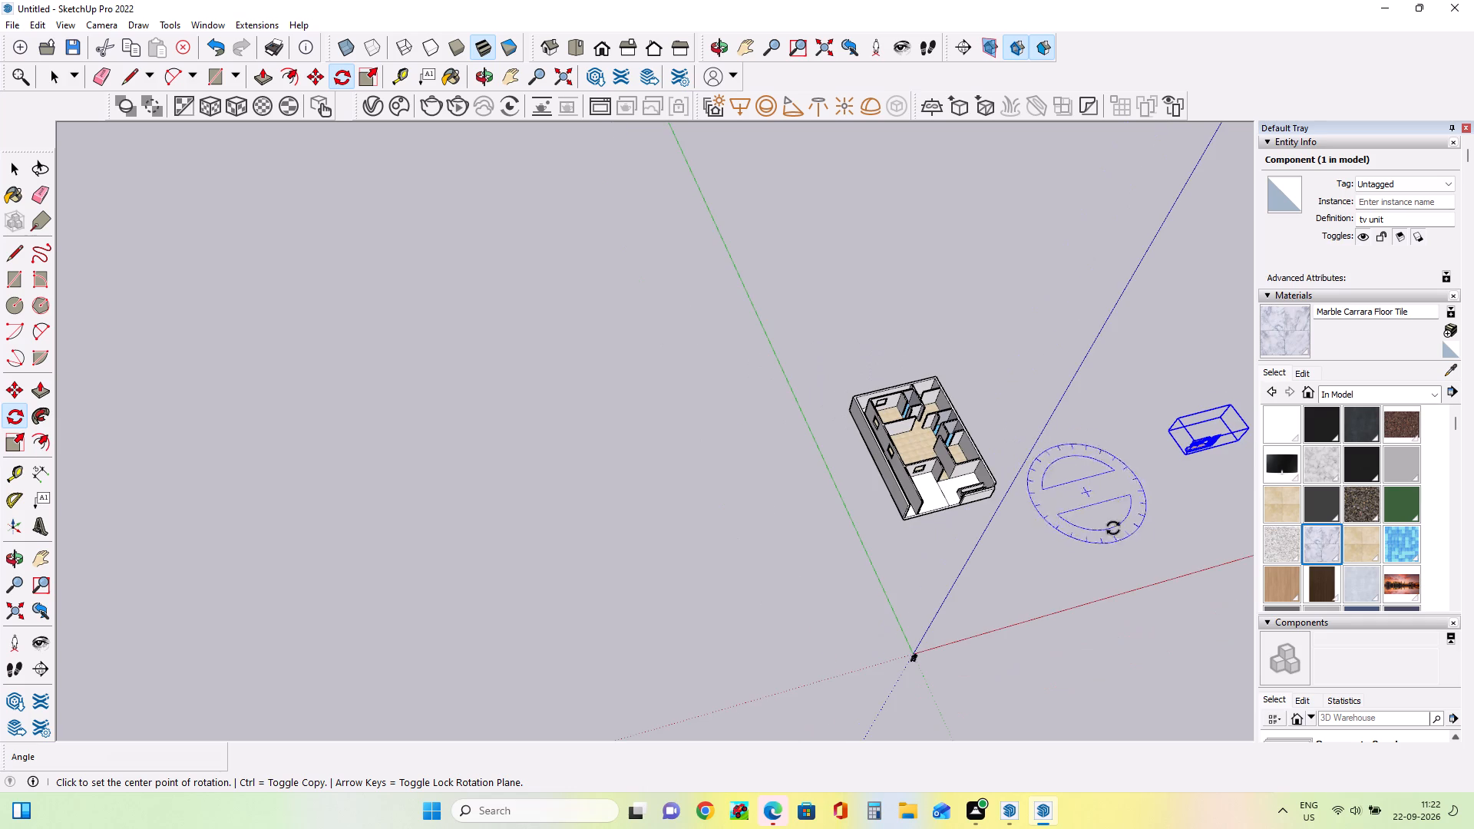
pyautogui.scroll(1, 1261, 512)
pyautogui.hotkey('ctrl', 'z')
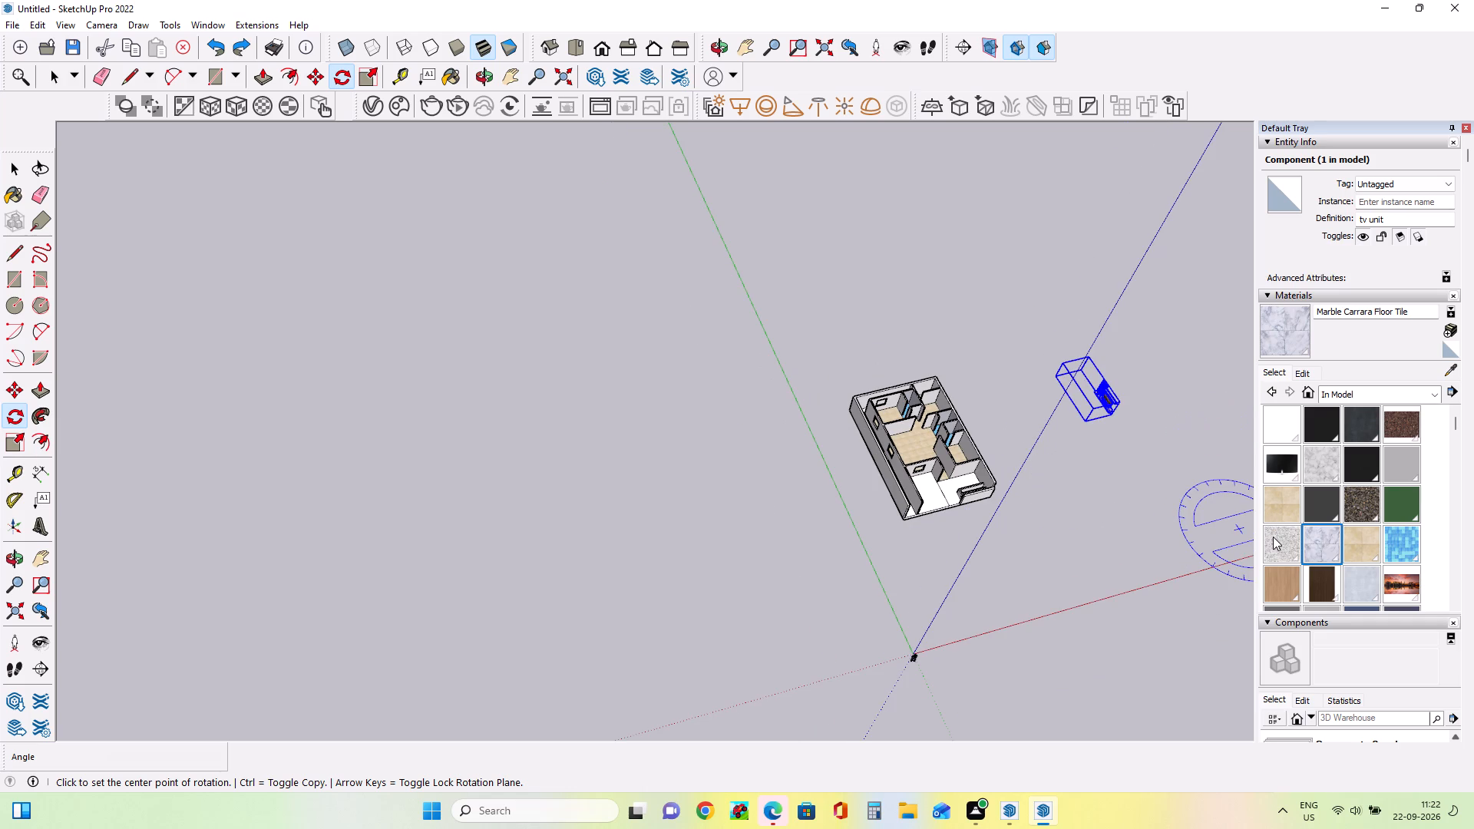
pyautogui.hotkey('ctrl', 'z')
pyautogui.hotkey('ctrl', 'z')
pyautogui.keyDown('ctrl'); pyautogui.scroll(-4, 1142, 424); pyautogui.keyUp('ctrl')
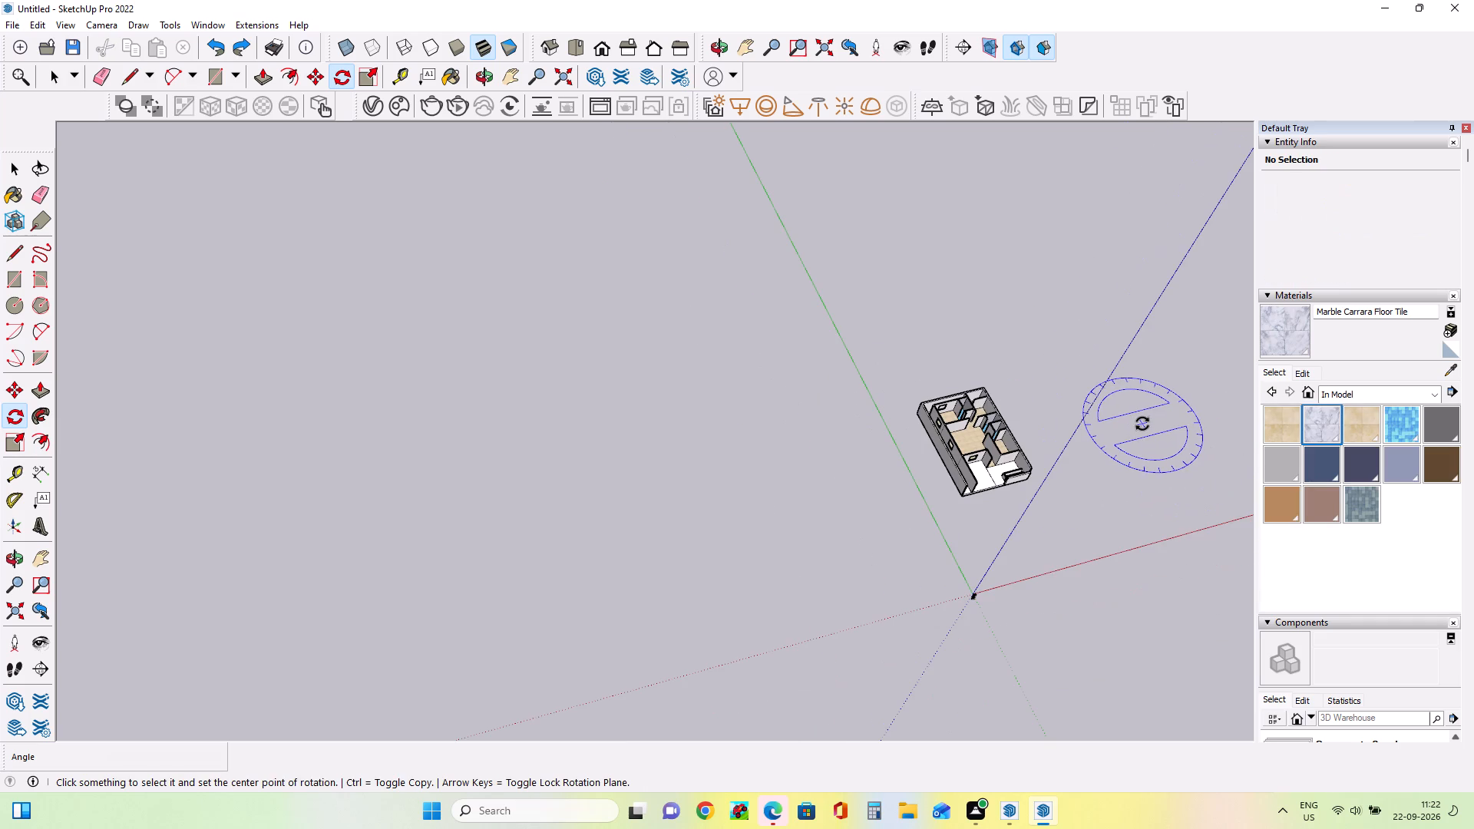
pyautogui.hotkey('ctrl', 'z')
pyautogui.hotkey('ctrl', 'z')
# Import the TV+Unit+1 SketchUp model from Downloads again and place it in the empty space beside the house.
pyautogui.keyDown('ctrl'); pyautogui.scroll(-4, 1139, 424); pyautogui.keyUp('ctrl')
pyautogui.scroll(-6, 1138, 422)
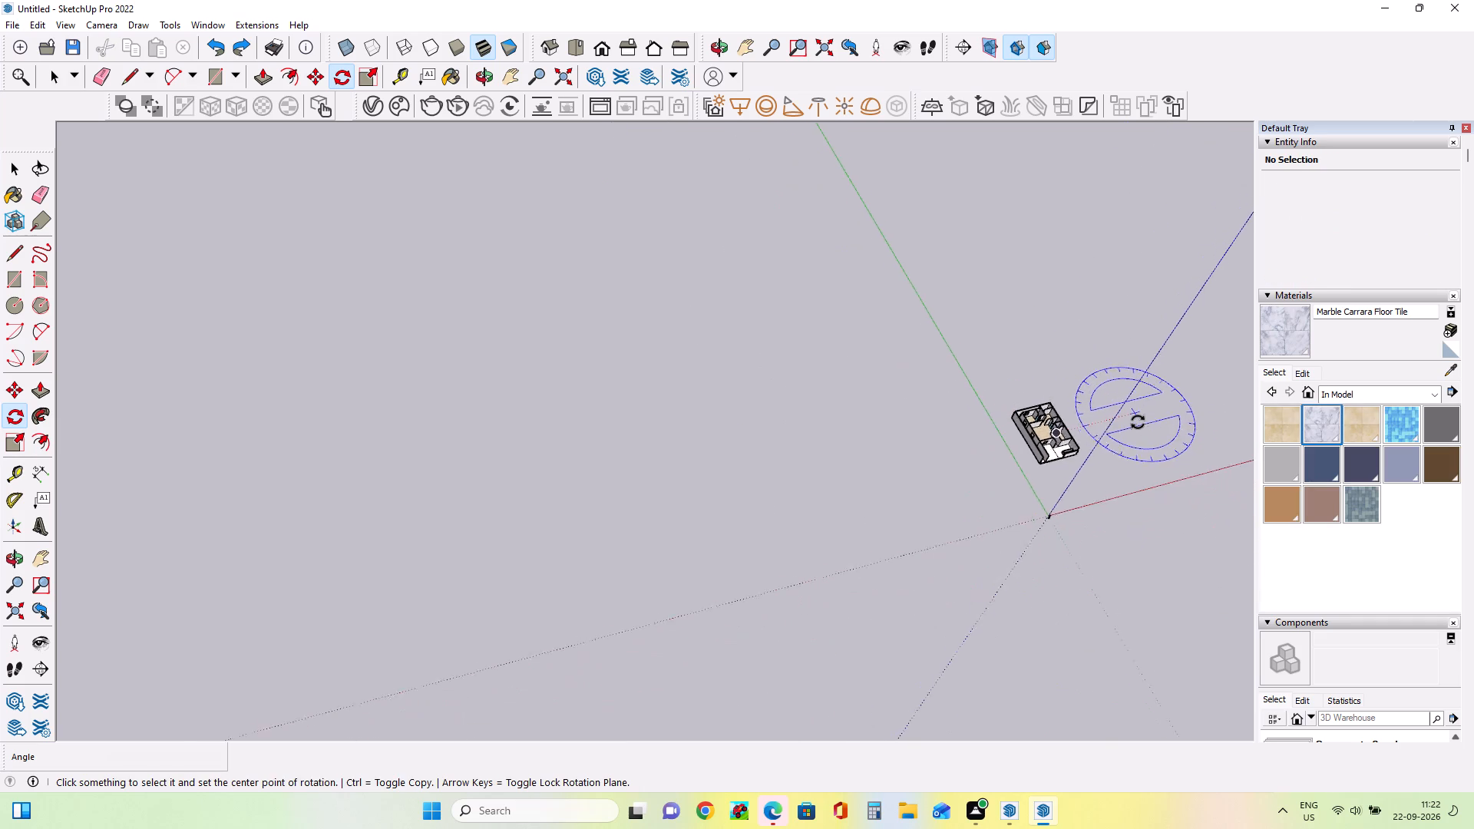
pyautogui.scroll(-2, 1138, 422)
pyautogui.scroll(19, 1138, 422)
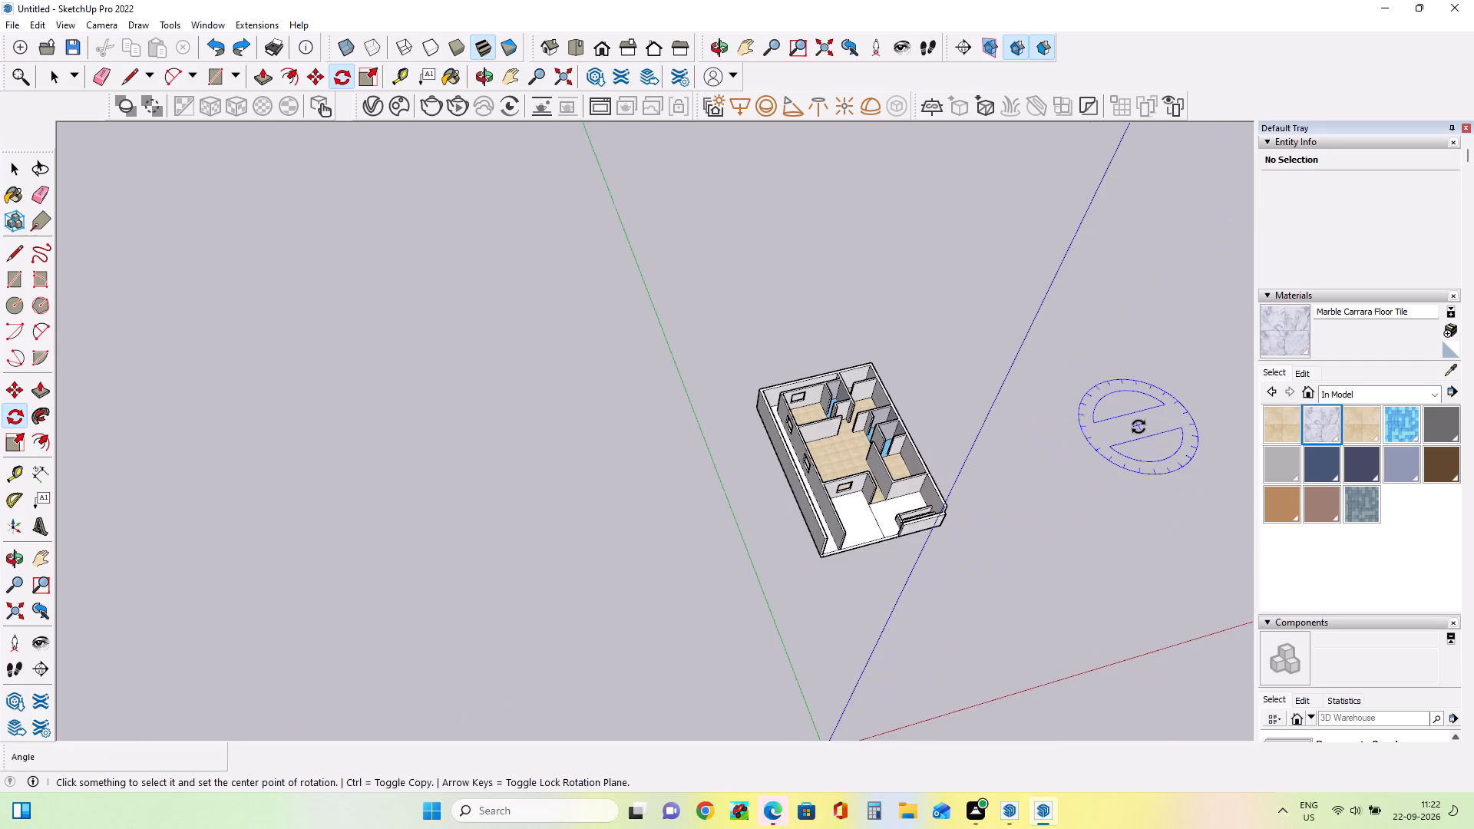
pyautogui.scroll(6, 1139, 427)
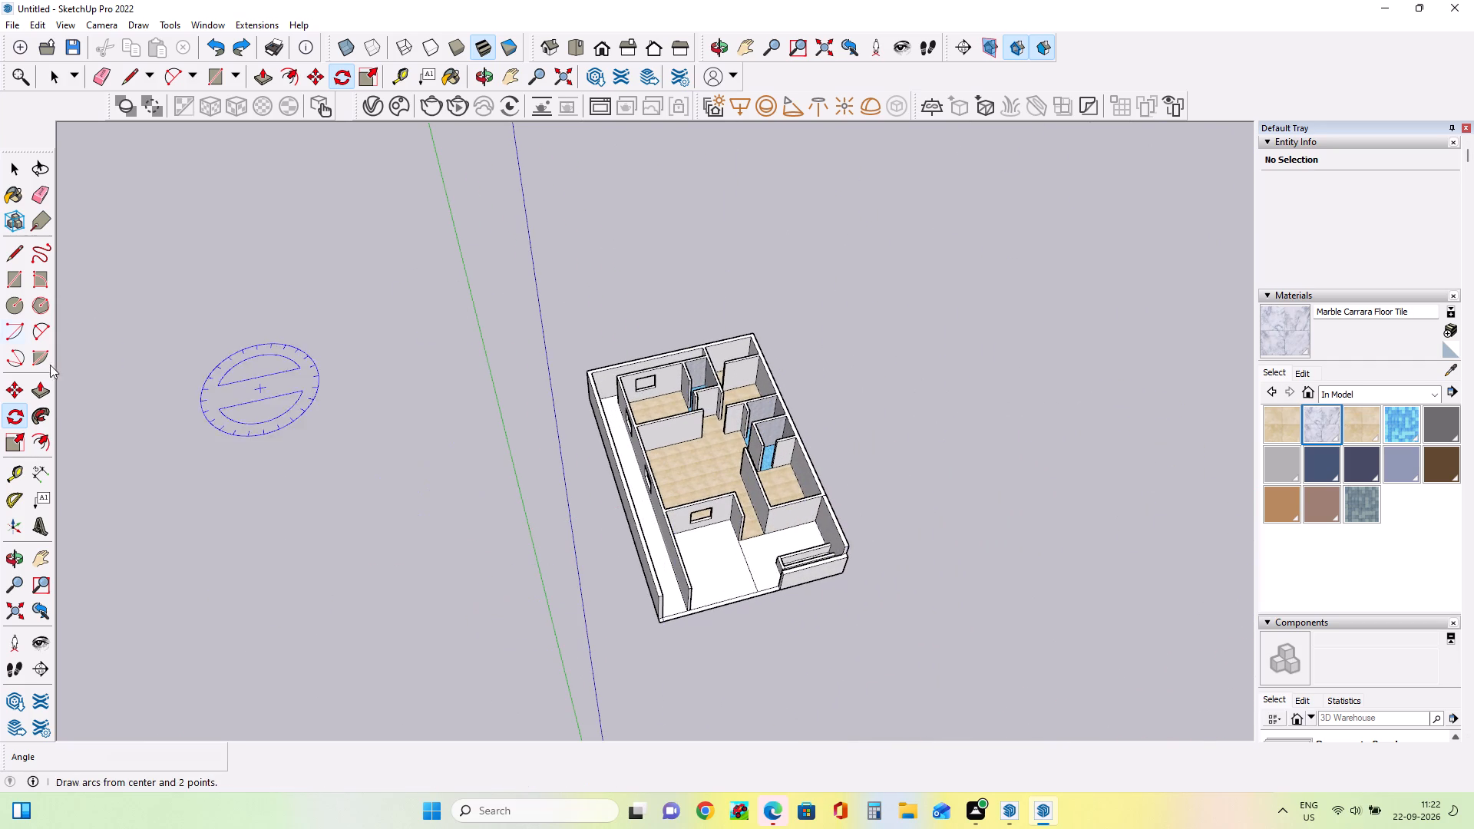
pyautogui.scroll(4, 494, 294)
pyautogui.scroll(4, 767, 456)
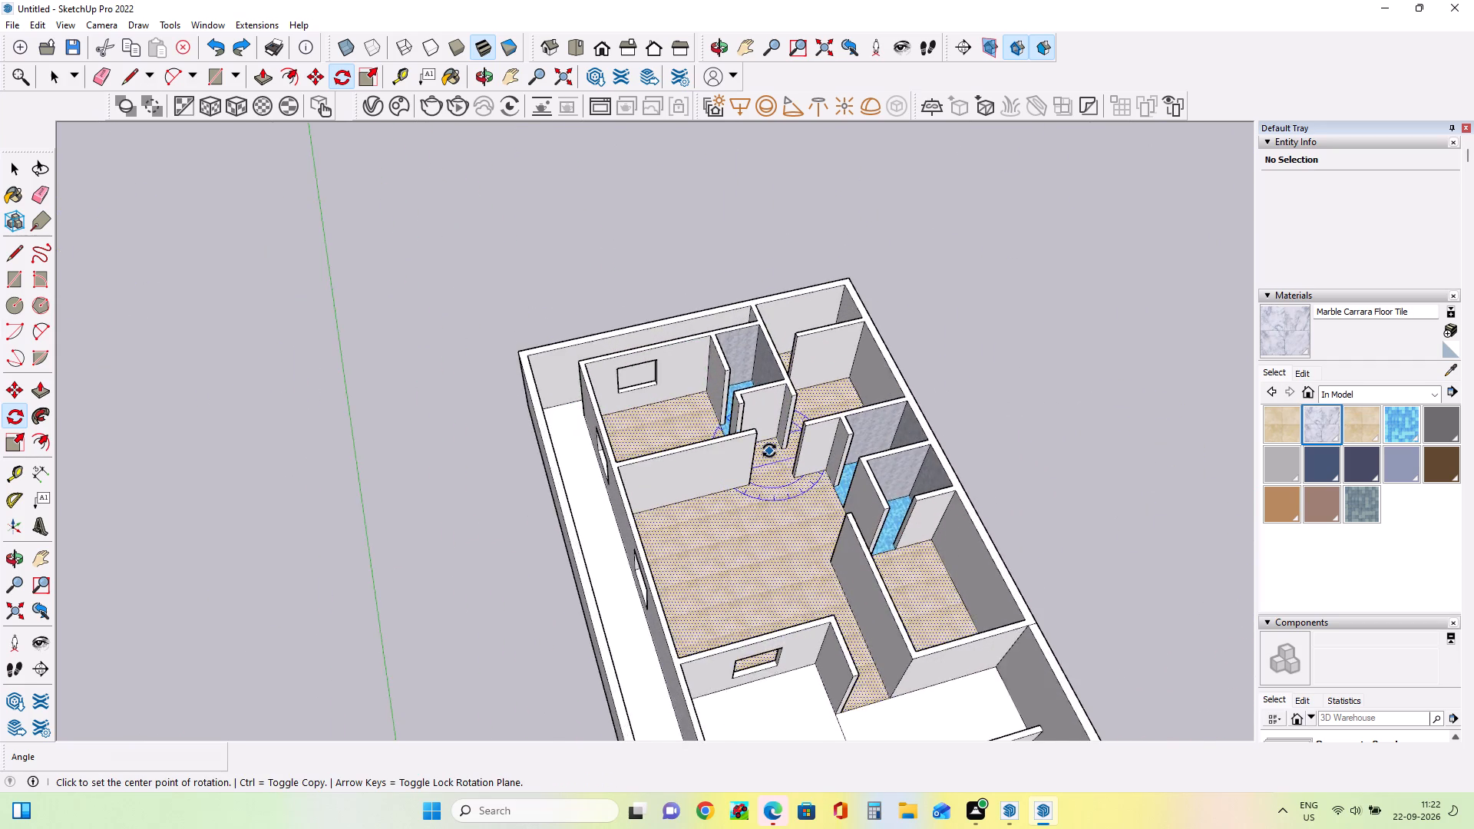
pyautogui.scroll(3, 769, 451)
pyautogui.scroll(-9, 768, 441)
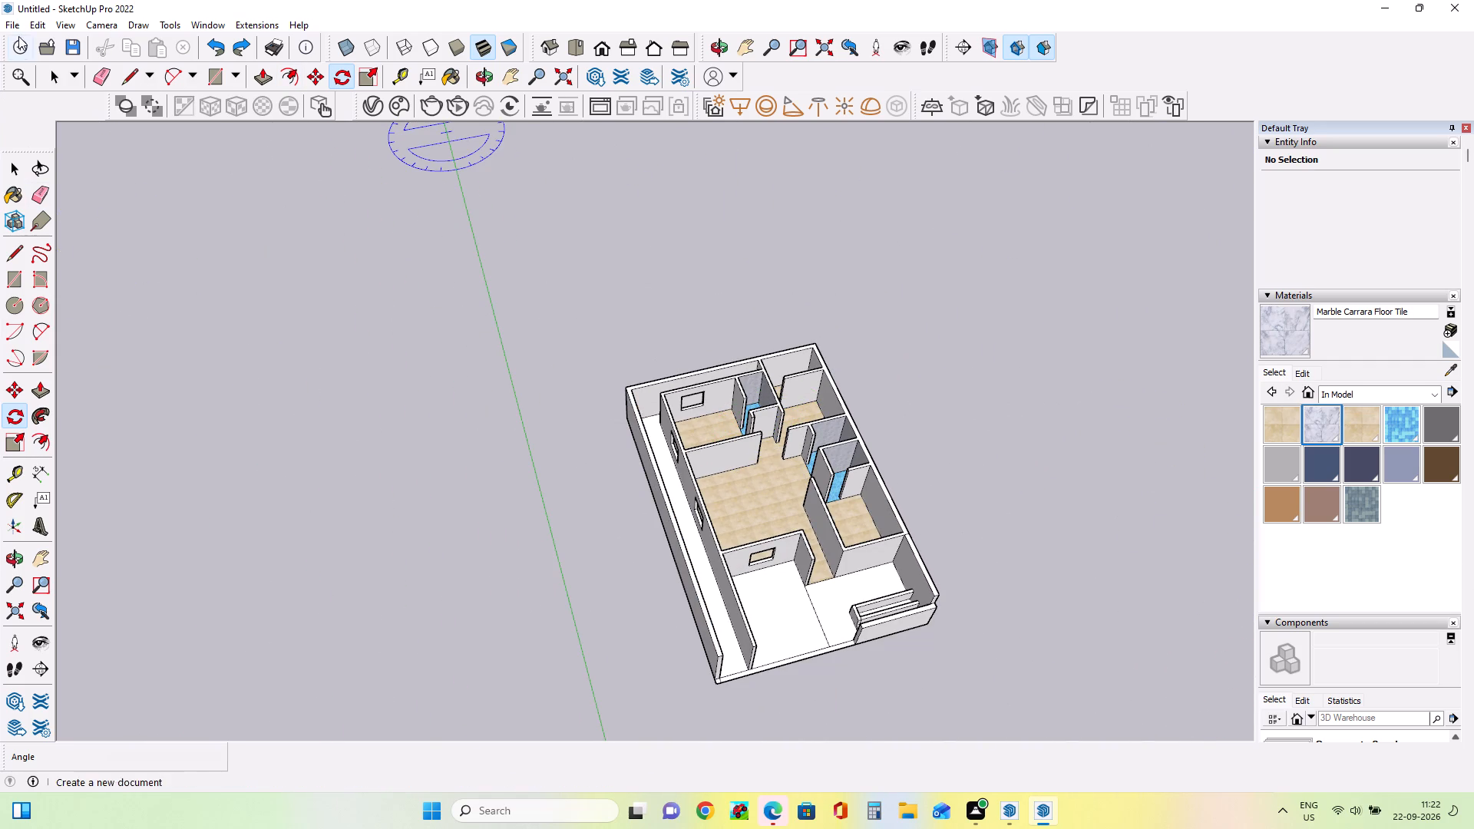
pyautogui.click(17, 23)
pyautogui.click(48, 297)
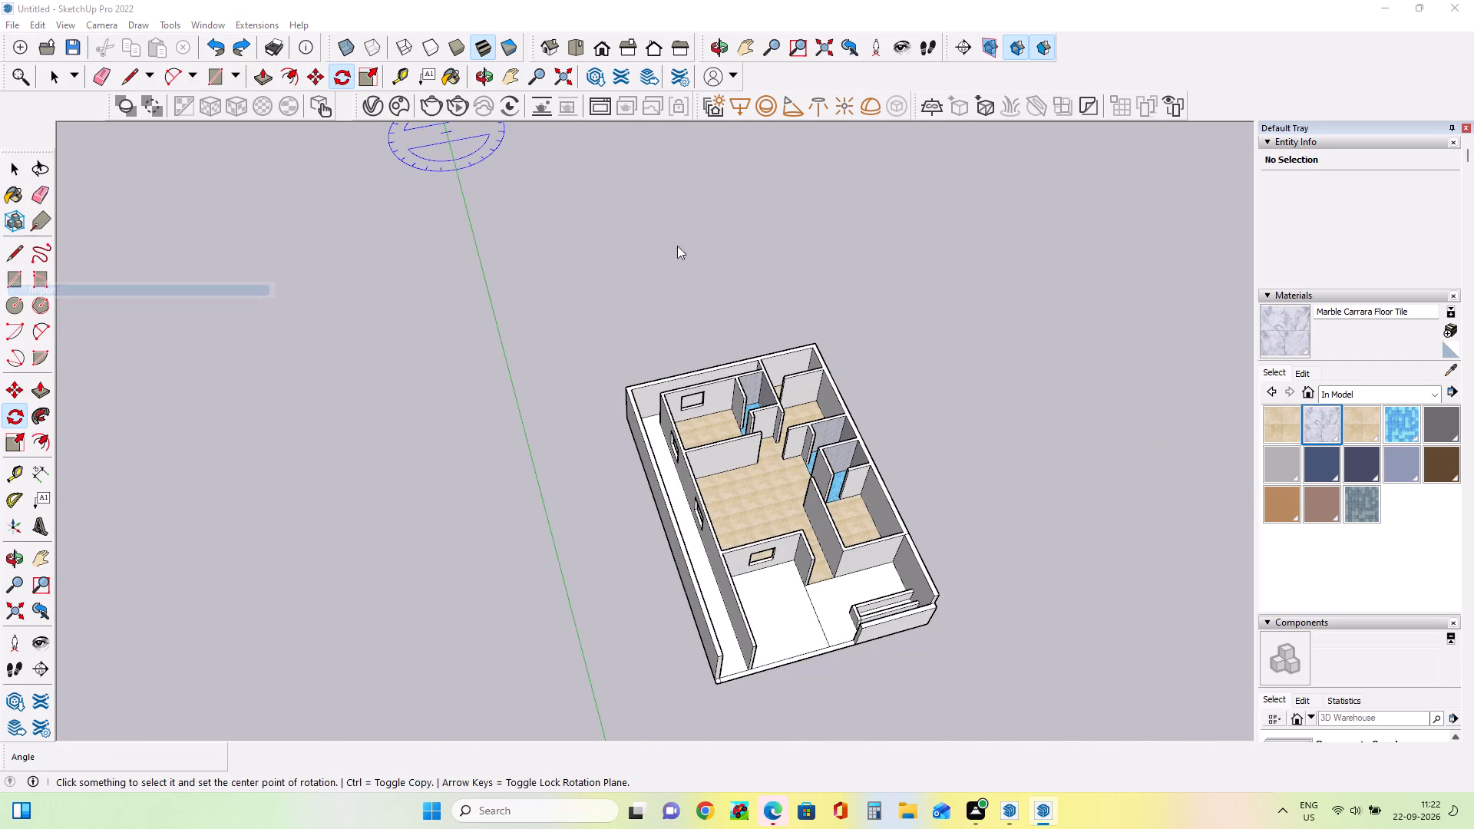
pyautogui.click(680, 351)
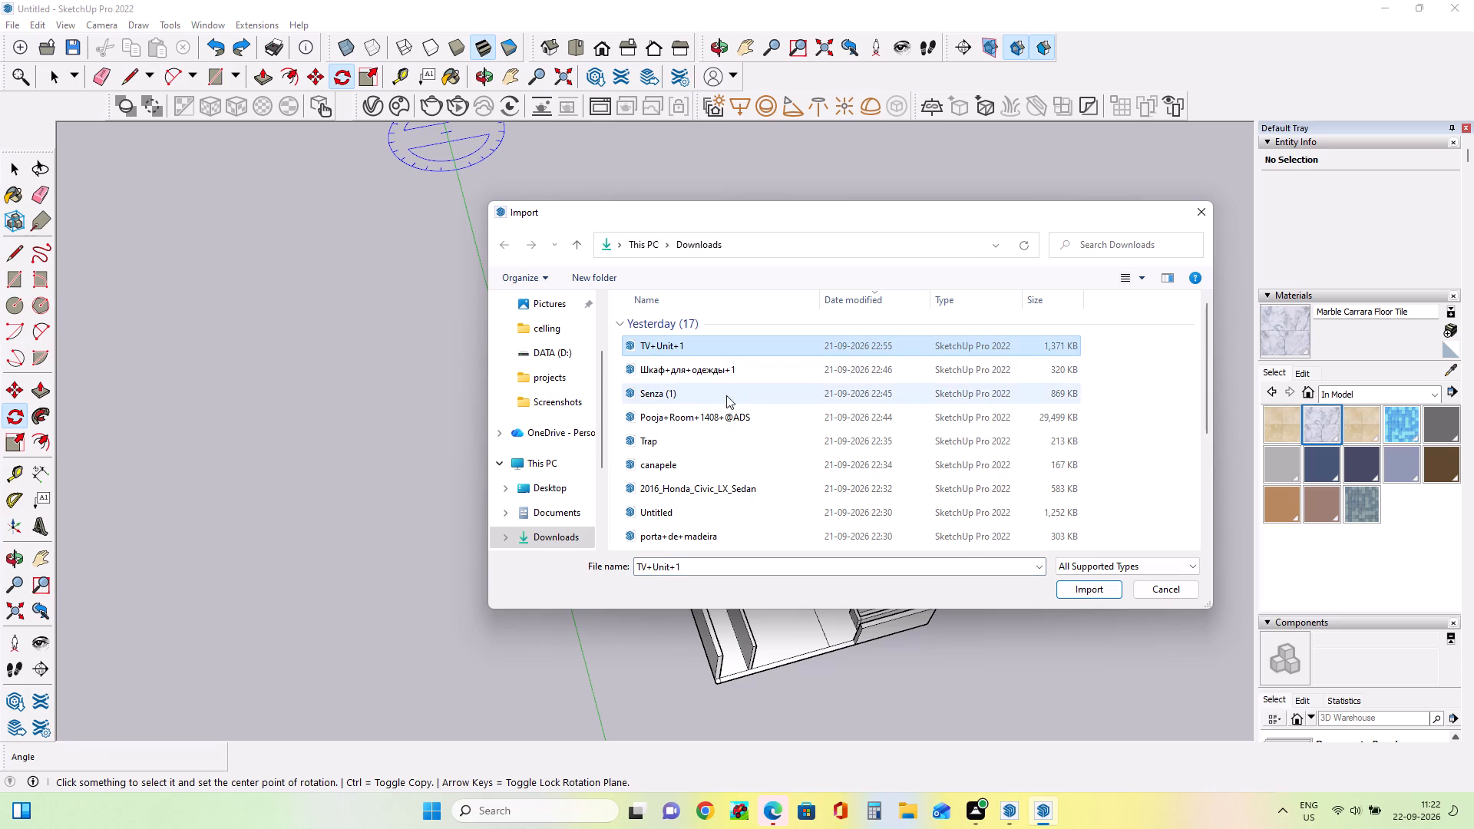
pyautogui.click(1089, 599)
pyautogui.click(1089, 583)
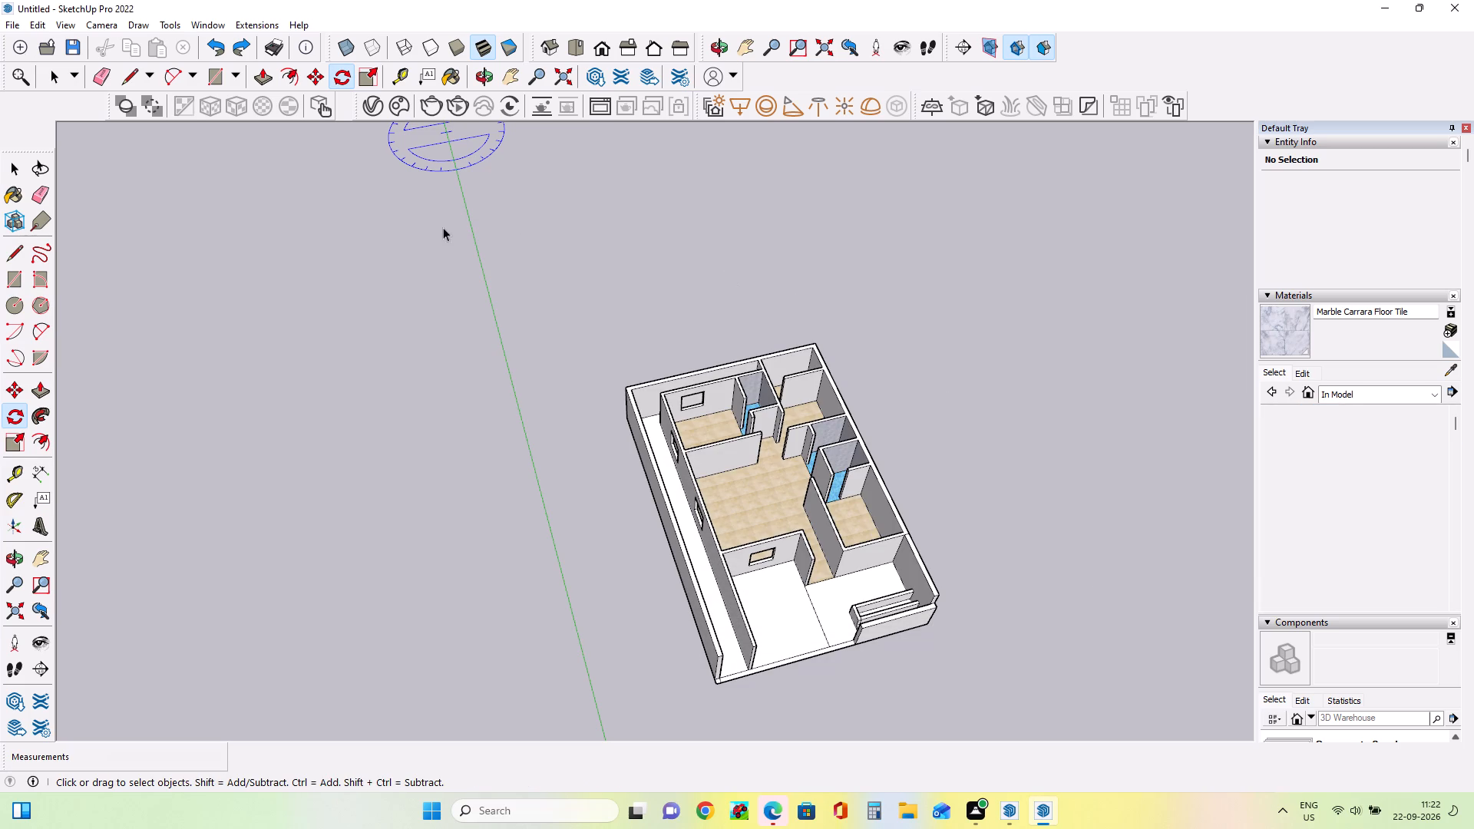
pyautogui.scroll(-11, 638, 278)
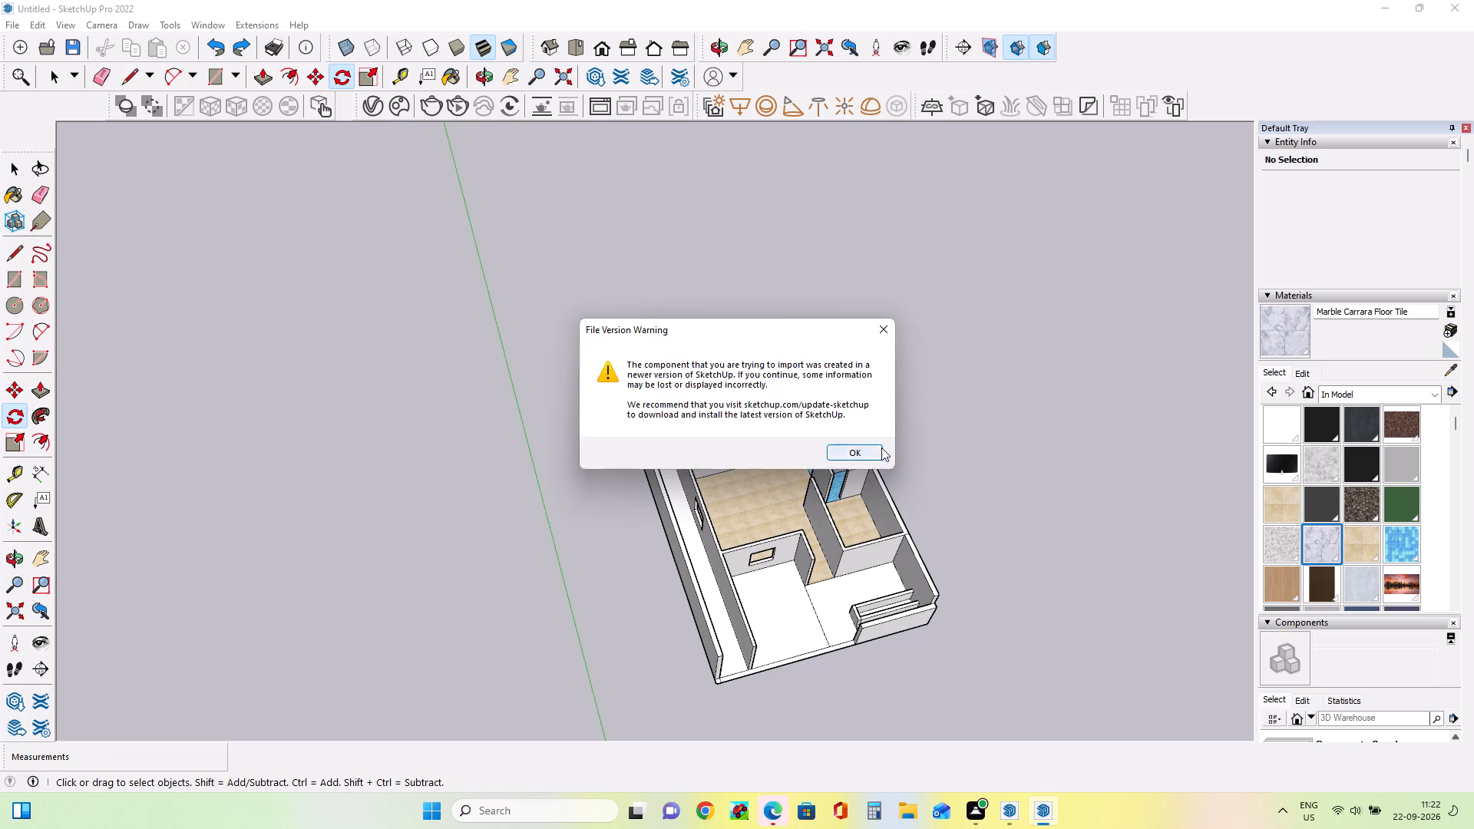
pyautogui.click(881, 448)
pyautogui.click(934, 432)
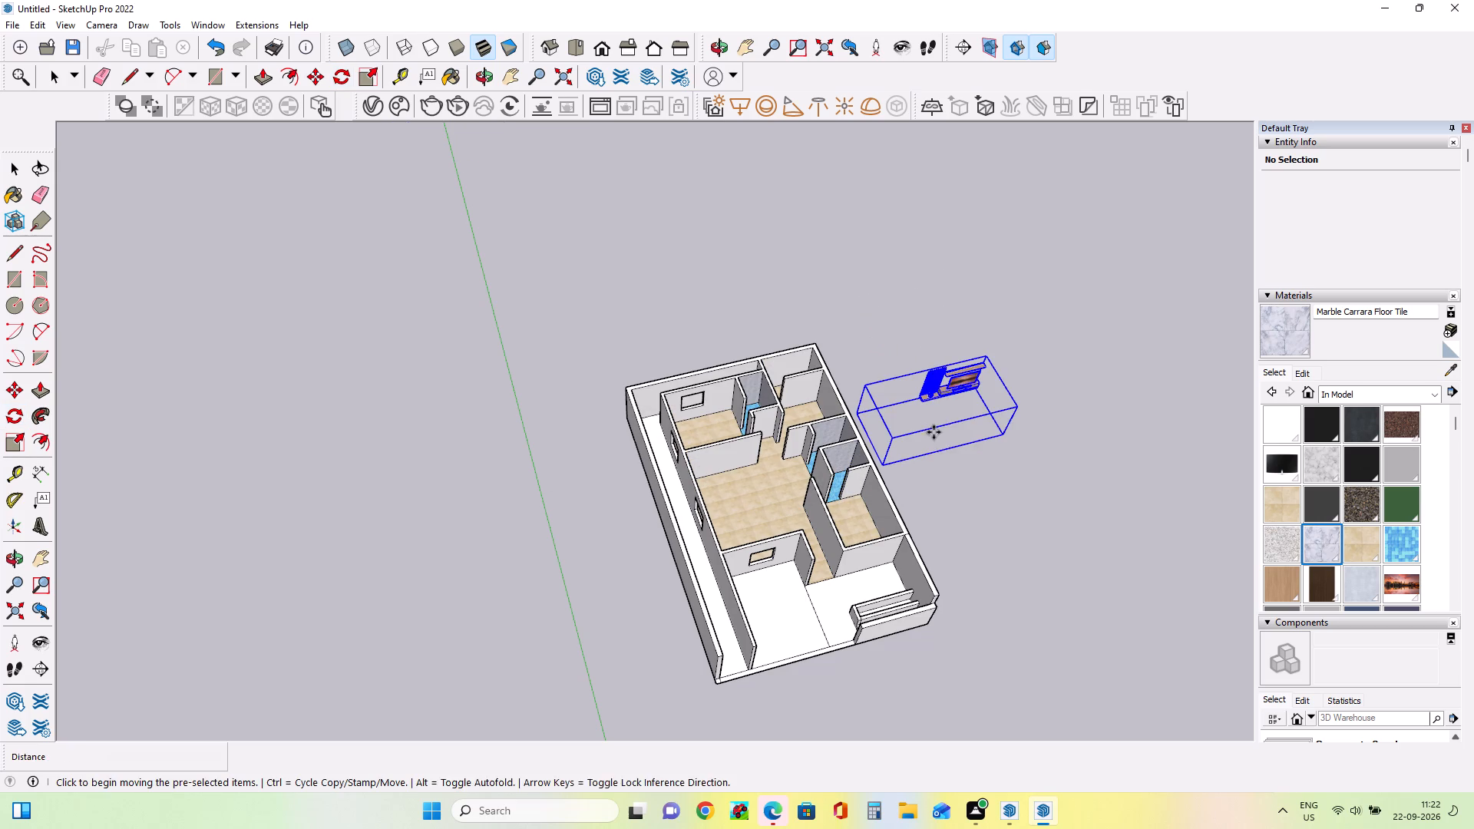
# Rotate the imported TV unit 90° in plan about a point beside the house.
pyautogui.scroll(1, 1019, 464)
pyautogui.moveTo(1039, 527); pyautogui.dragTo(968, 503, button='middle')
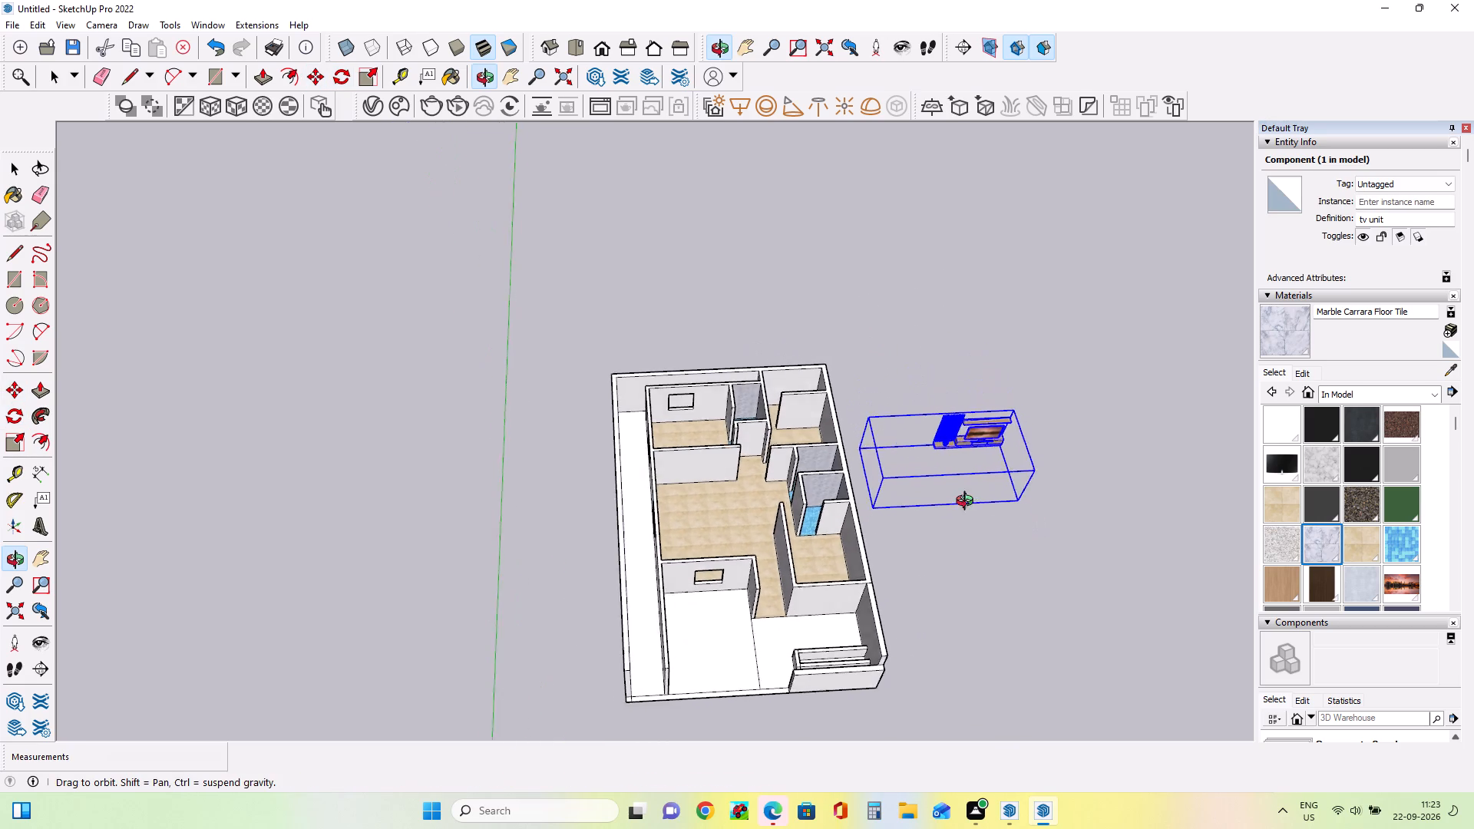
pyautogui.moveTo(968, 503); pyautogui.dragTo(959, 472, button='middle')
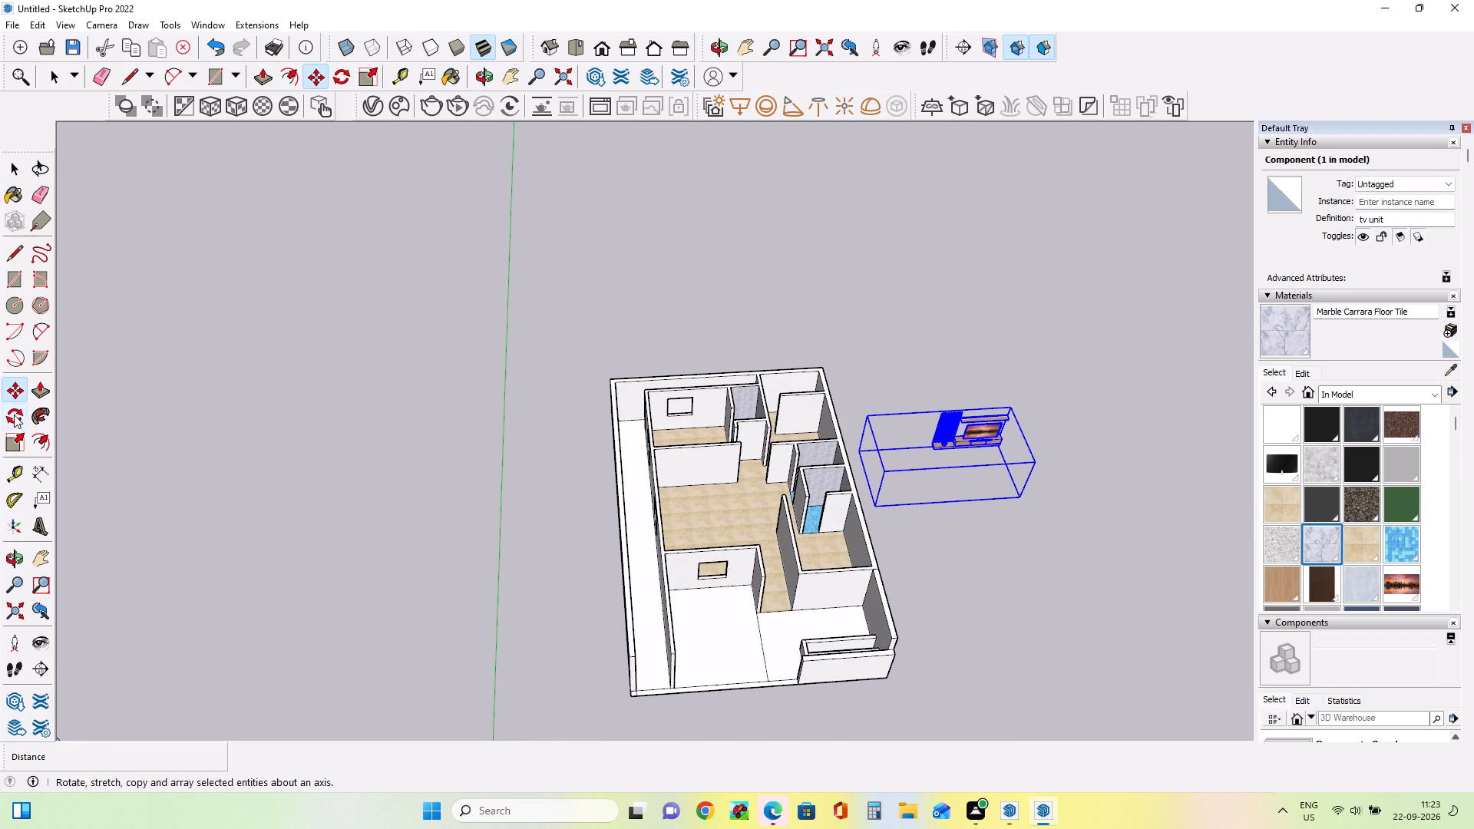
pyautogui.click(14, 414)
pyautogui.click(1062, 551)
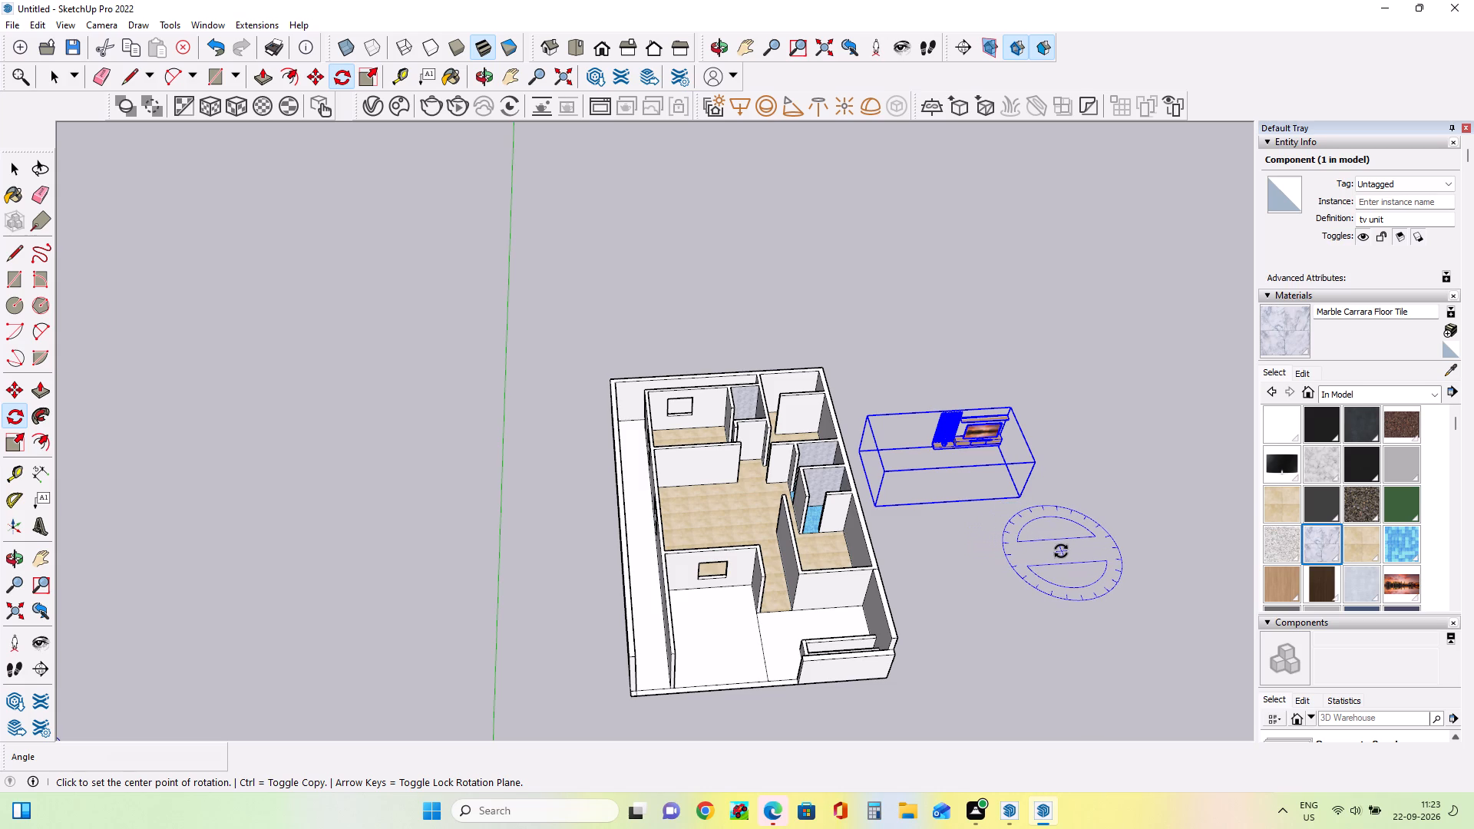
pyautogui.click(958, 563)
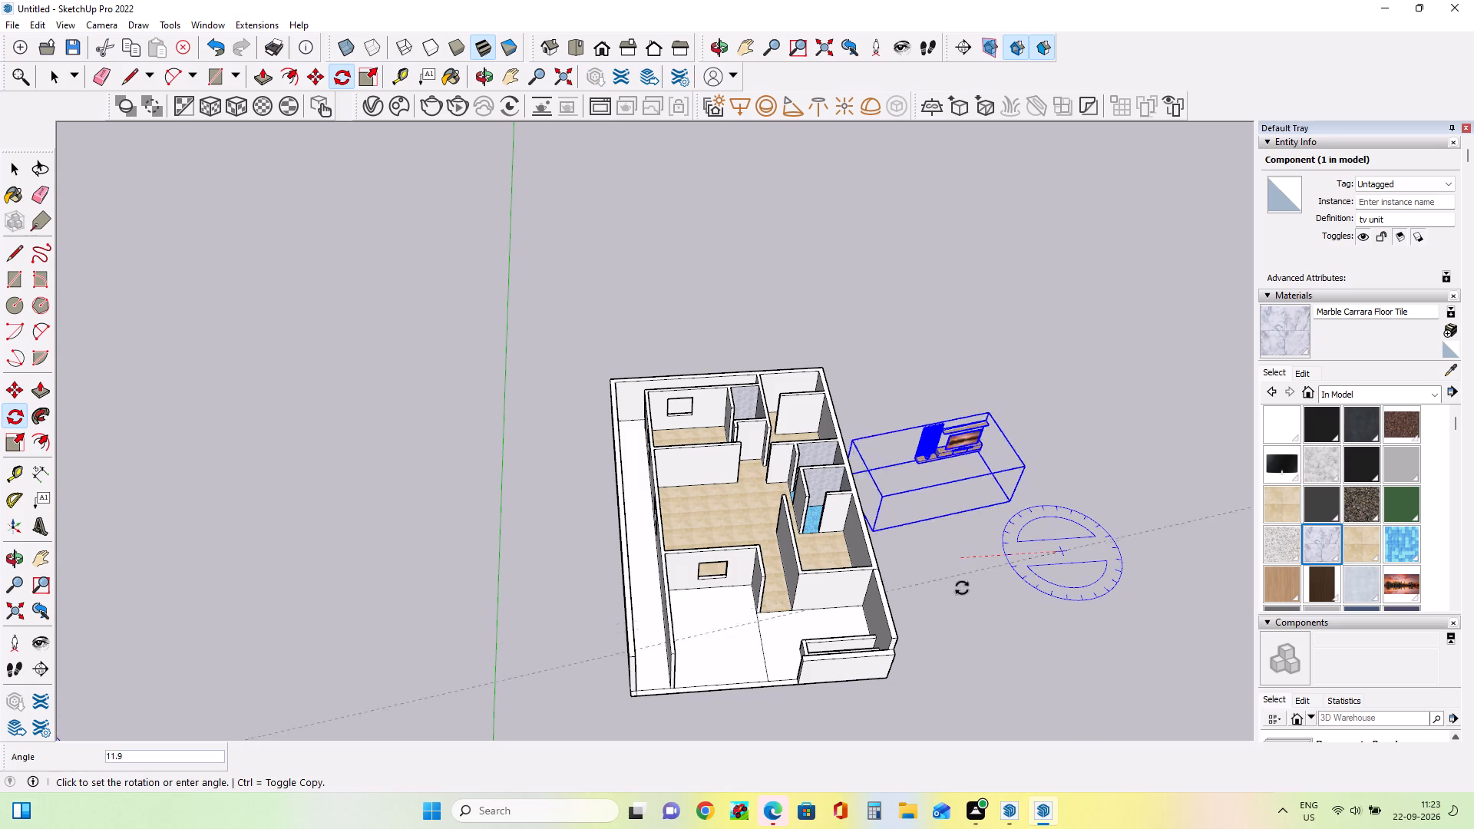
pyautogui.doubleClick(1087, 615)
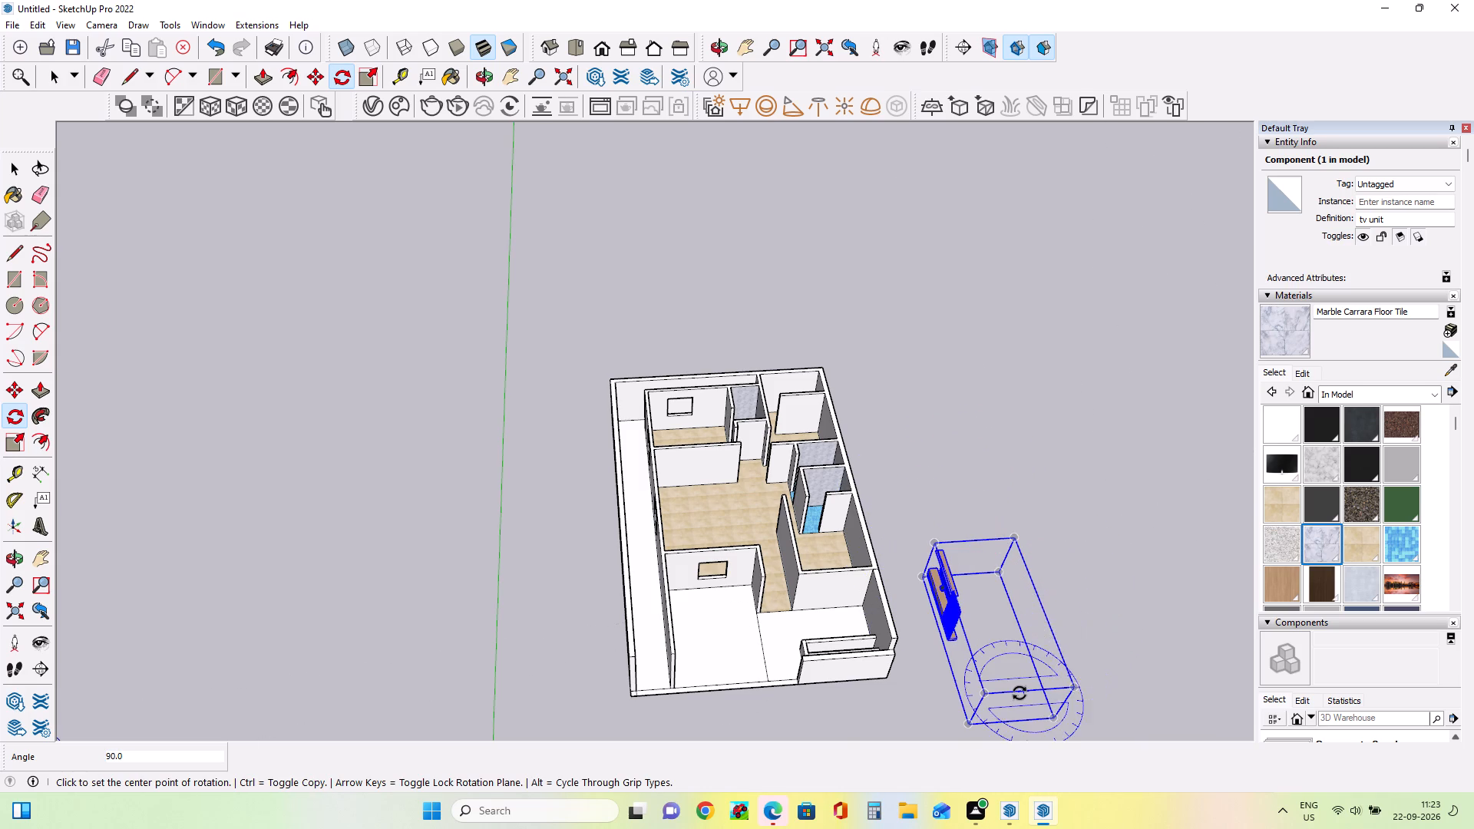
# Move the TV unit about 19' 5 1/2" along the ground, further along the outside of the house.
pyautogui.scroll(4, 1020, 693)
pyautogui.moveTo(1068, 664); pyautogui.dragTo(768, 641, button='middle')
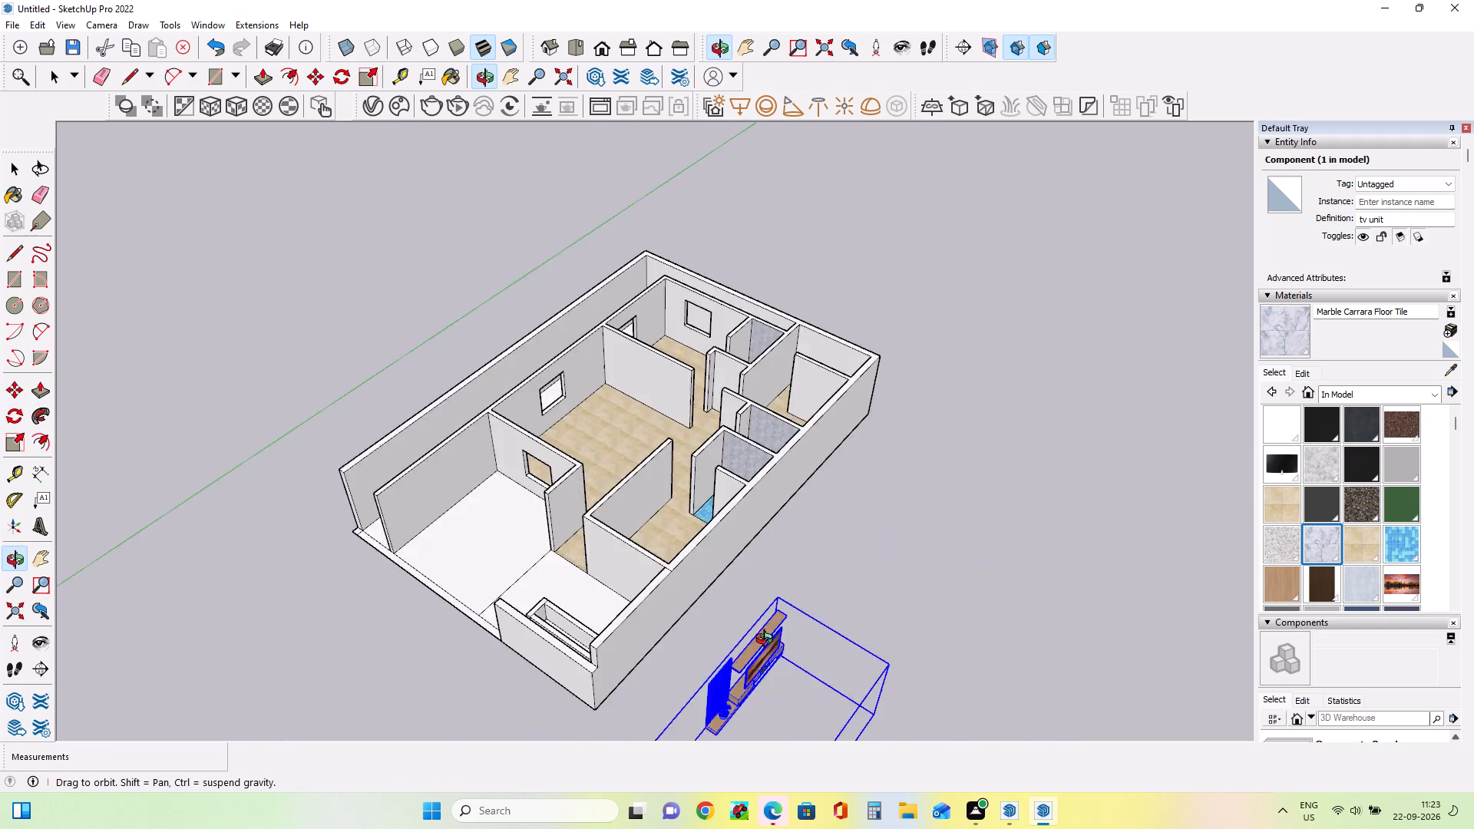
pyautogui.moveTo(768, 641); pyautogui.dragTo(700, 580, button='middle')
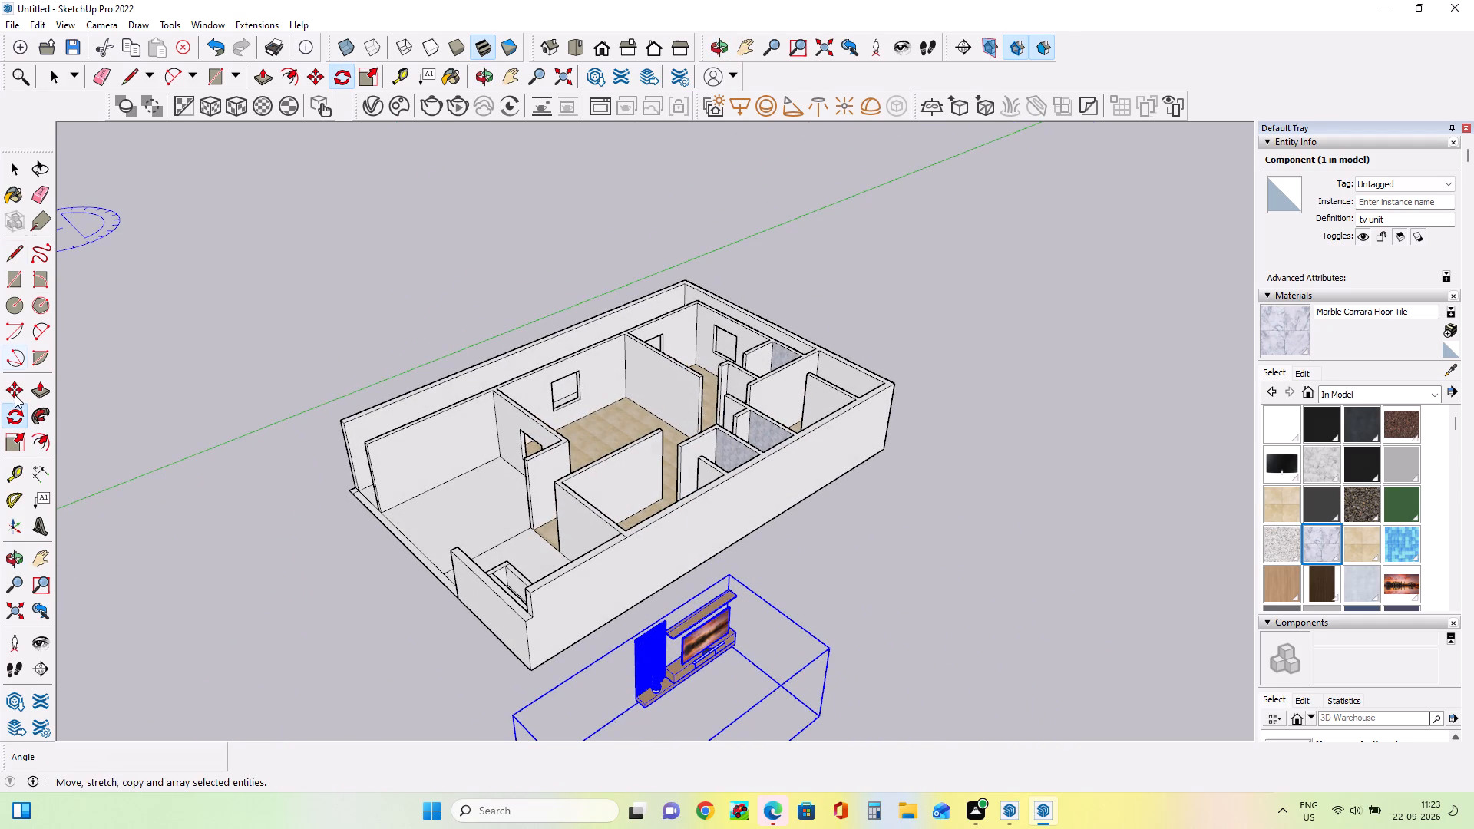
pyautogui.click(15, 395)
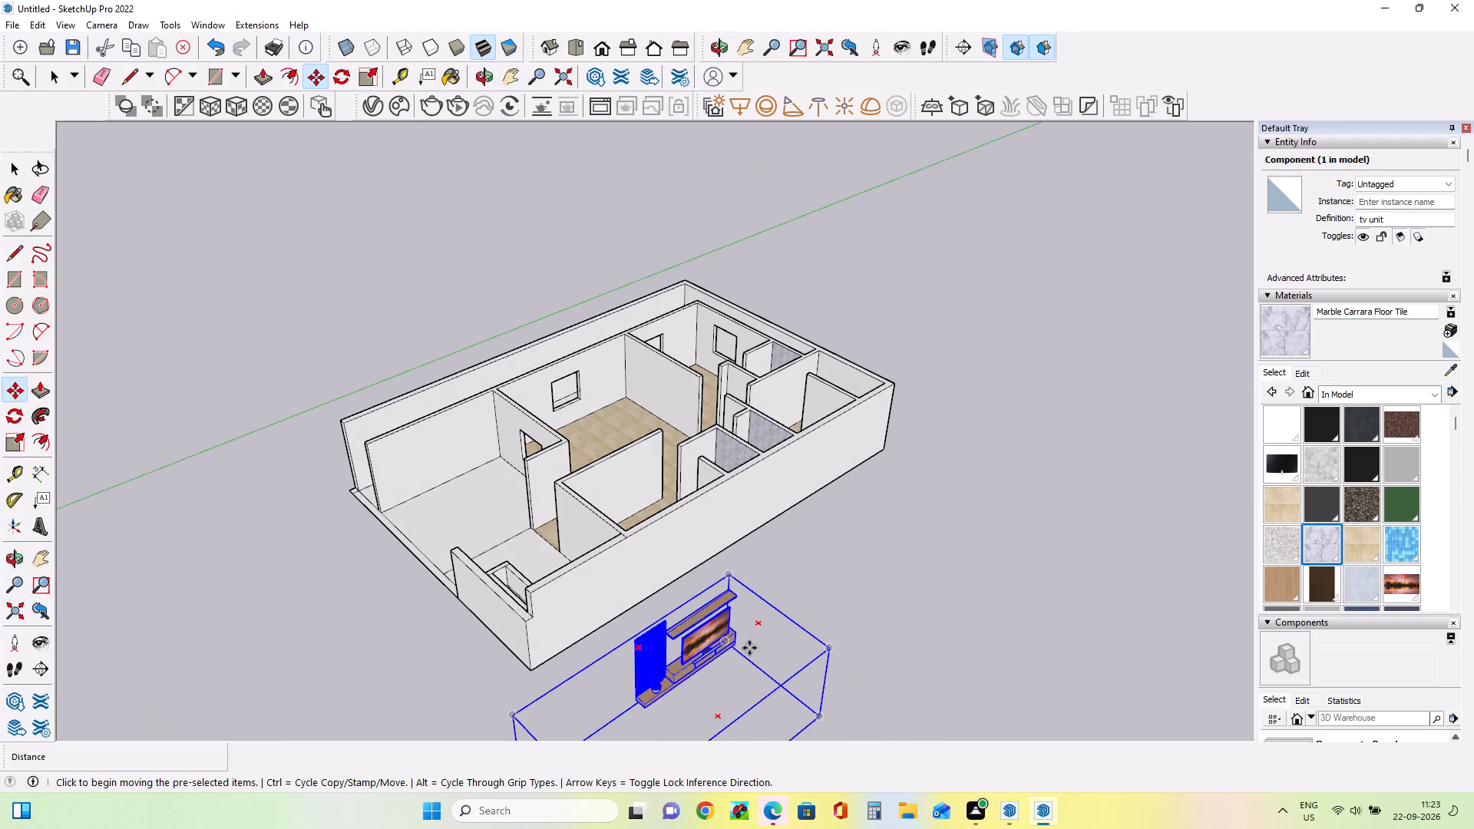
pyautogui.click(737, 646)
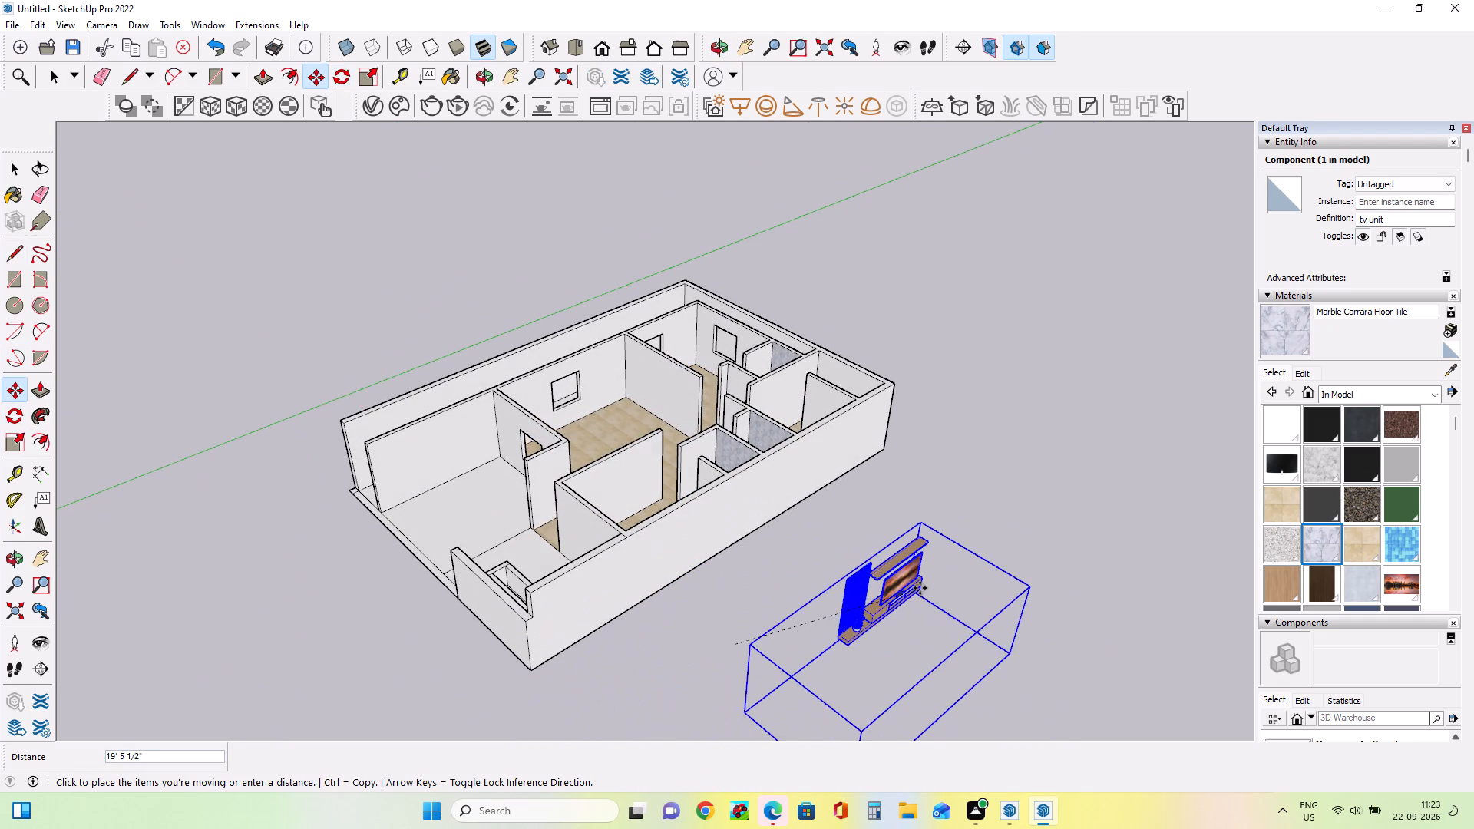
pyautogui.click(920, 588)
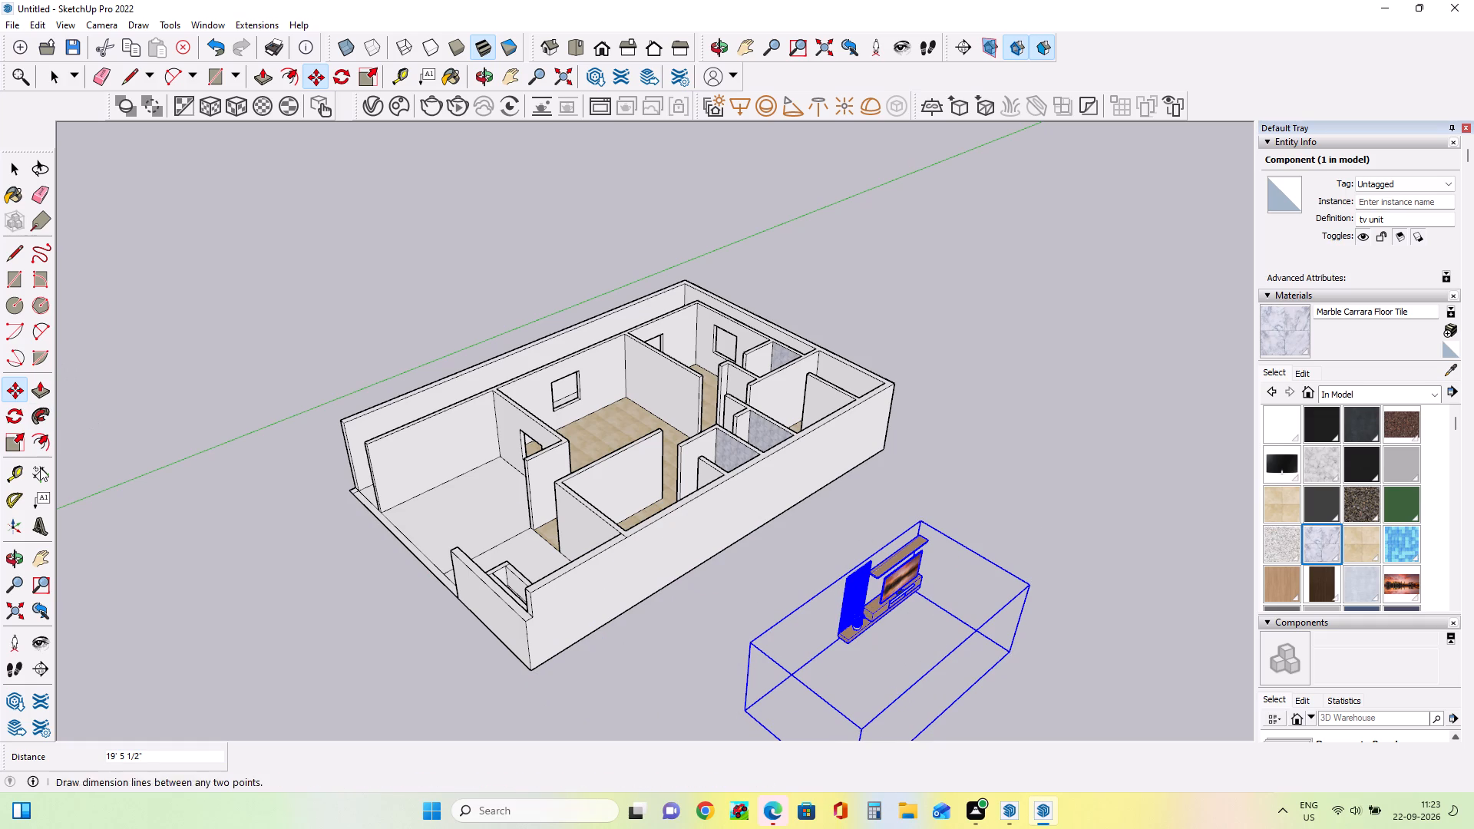
# Scale the TV unit down uniformly to about 0.76 from a corner of its bounding box and deselect it.
pyautogui.click(10, 435)
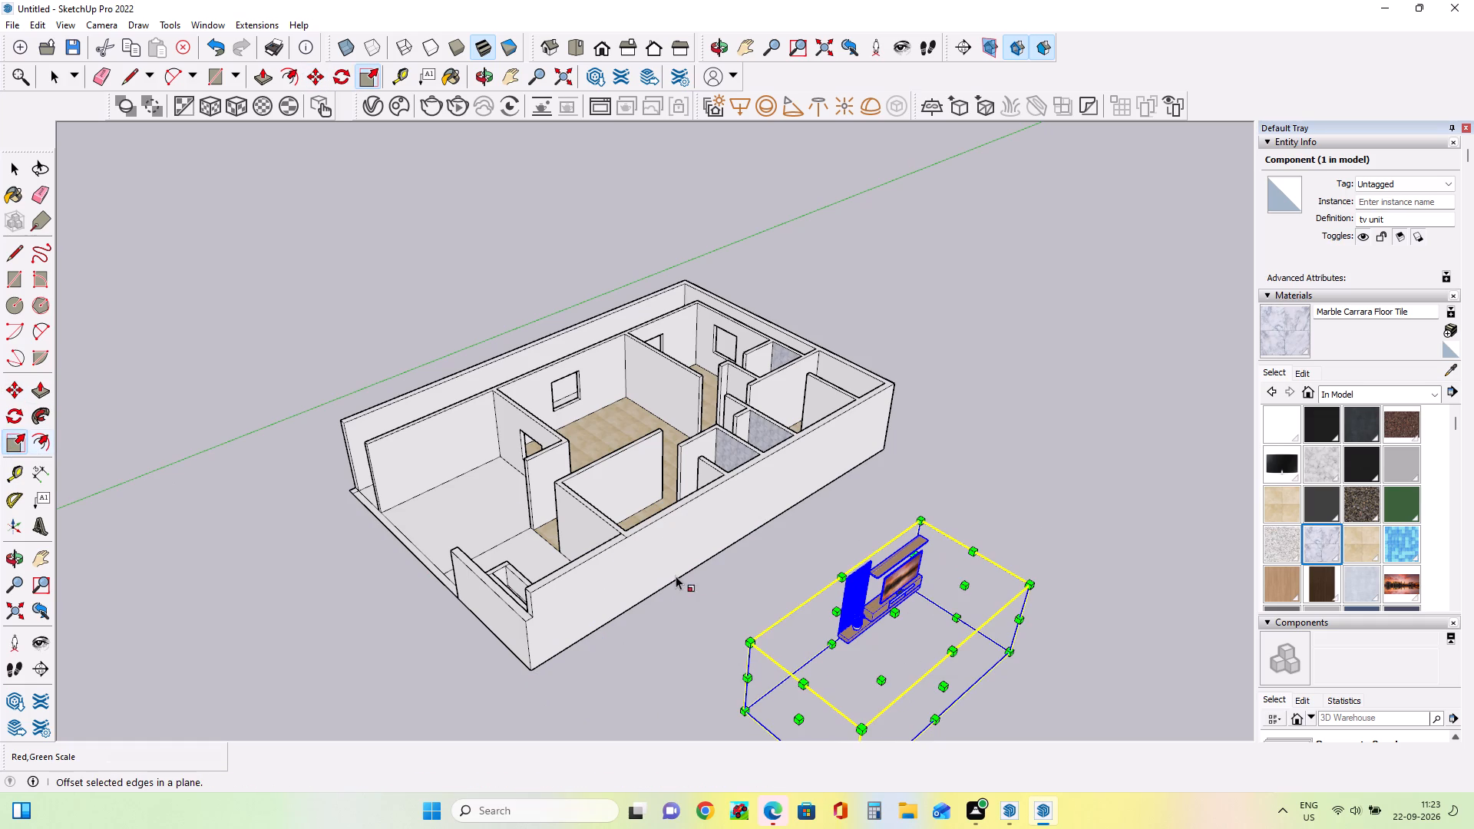
pyautogui.click(745, 640)
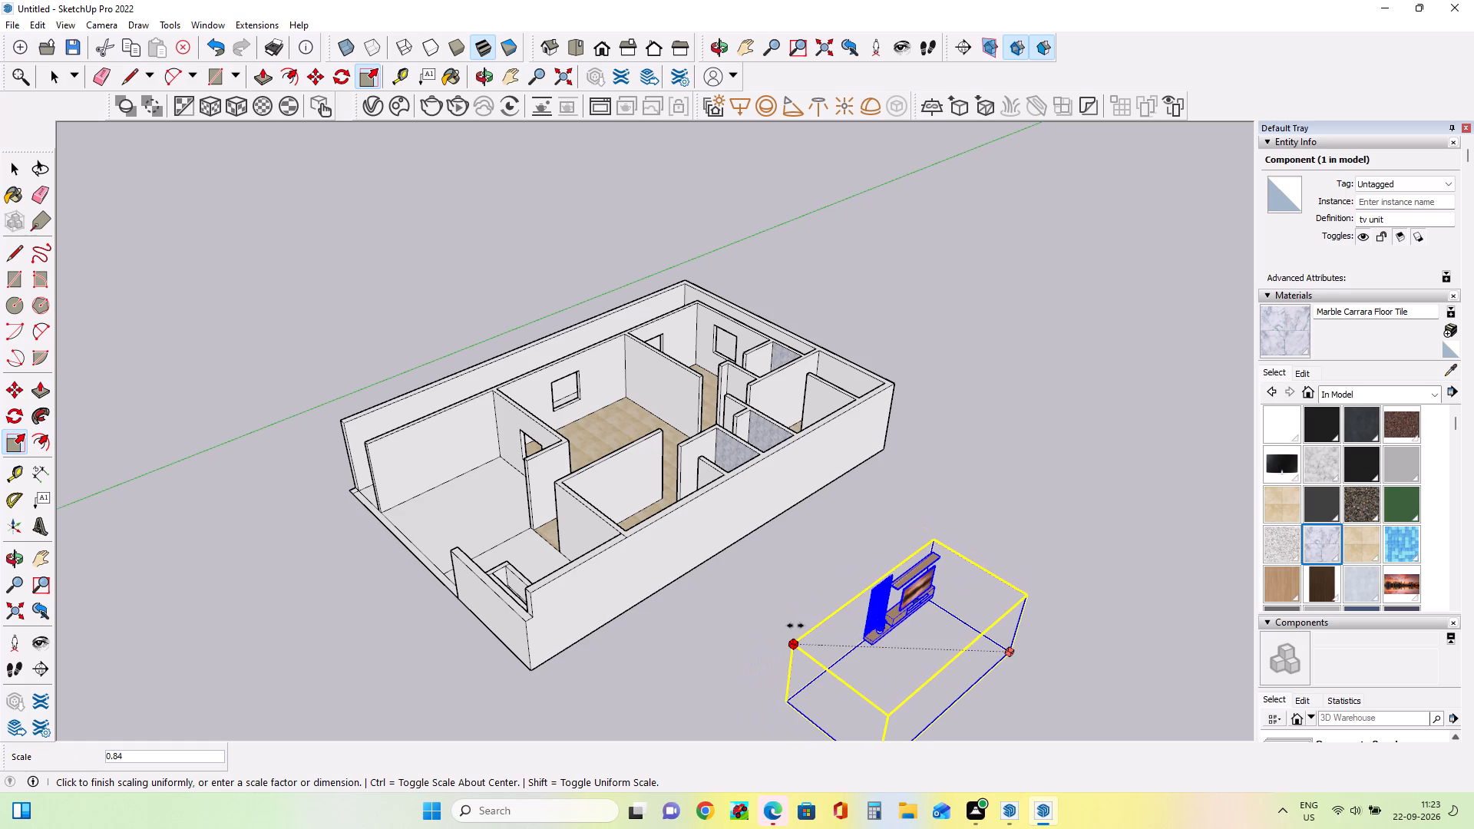
pyautogui.click(818, 623)
pyautogui.rightClick(818, 623)
pyautogui.click(1020, 494)
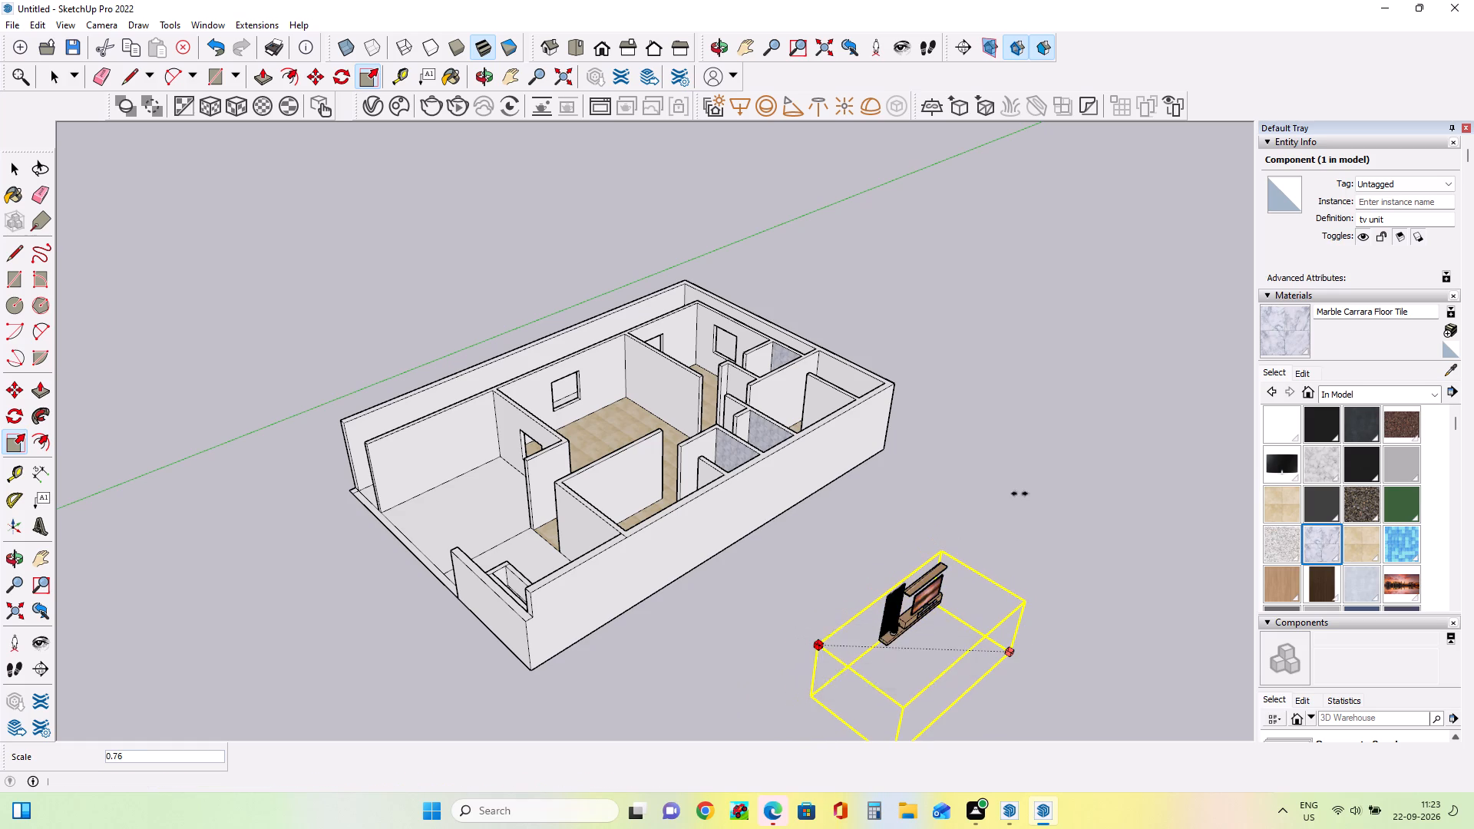
# Move the TV unit by its base corner into the central tiled room, in front of the window wall.
pyautogui.scroll(3, 980, 628)
pyautogui.middleClick(1040, 604)
pyautogui.moveTo(1039, 607); pyautogui.dragTo(1012, 626, button='middle')
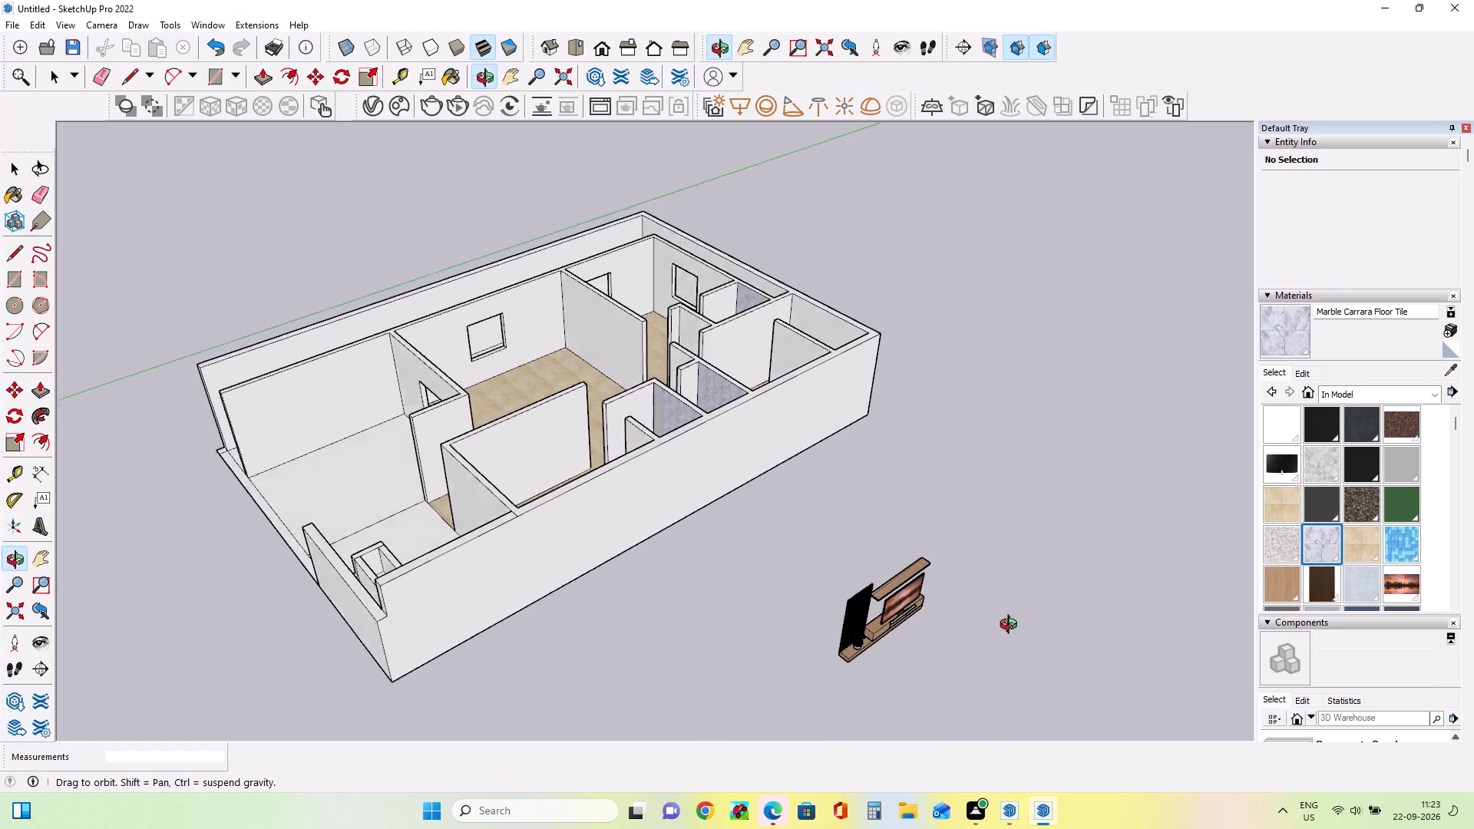
pyautogui.moveTo(1012, 626); pyautogui.dragTo(979, 639, button='middle')
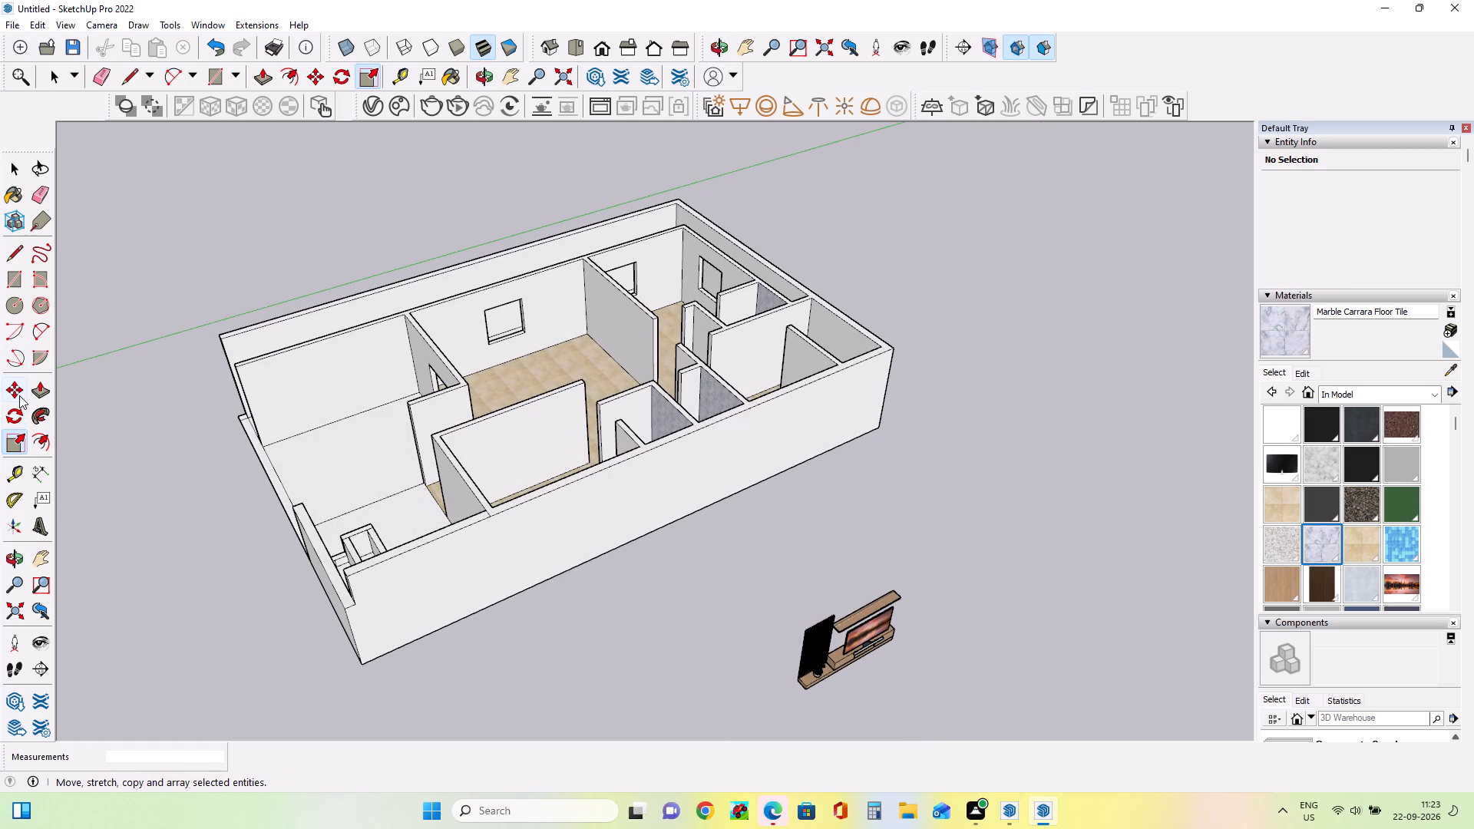
pyautogui.click(19, 395)
pyautogui.click(809, 687)
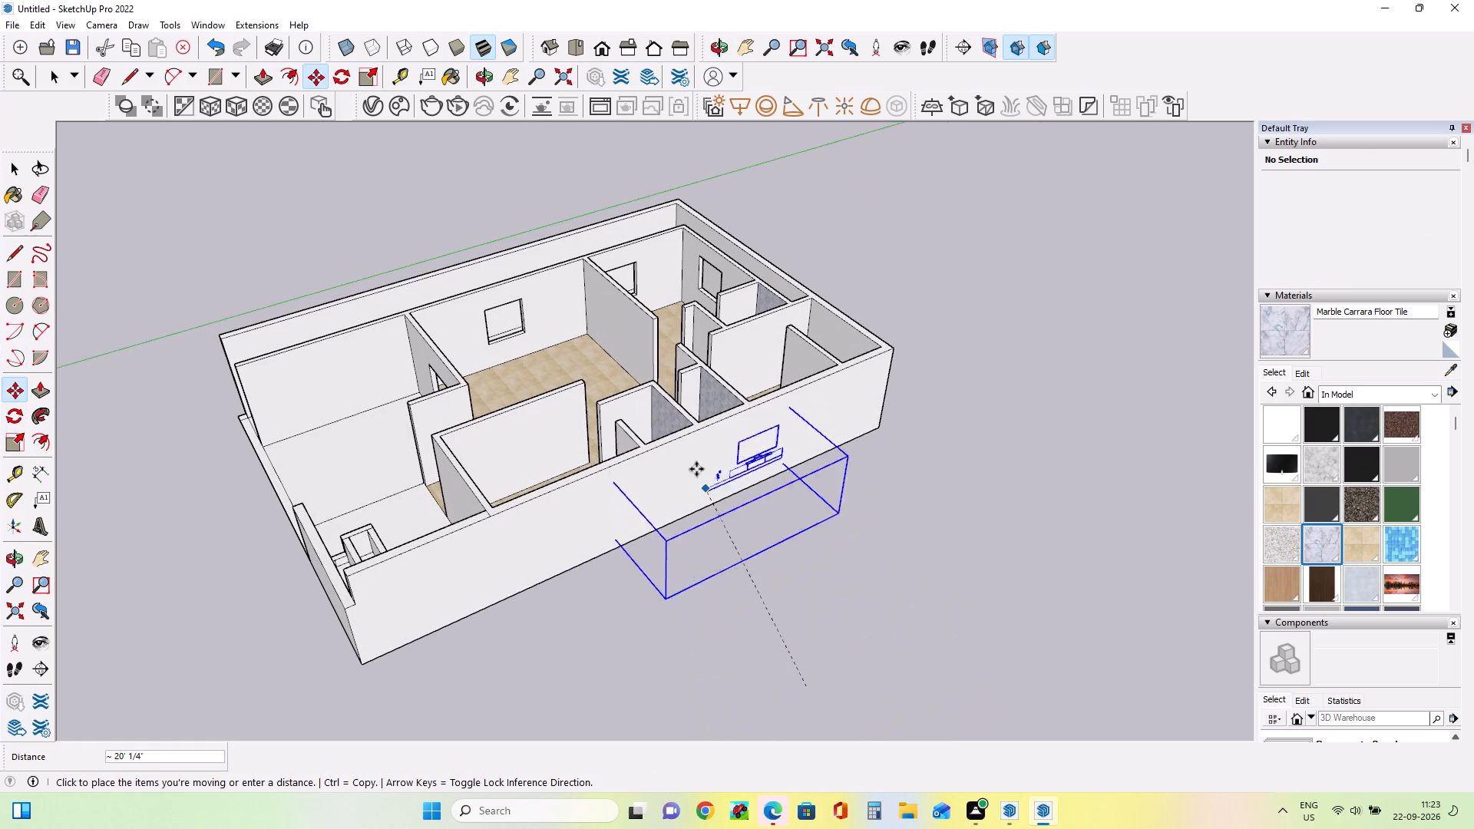
pyautogui.click(491, 379)
# Shift the TV unit about 5 11/16" within the central tiled room to adjust its position at the window wall.
pyautogui.scroll(4, 502, 365)
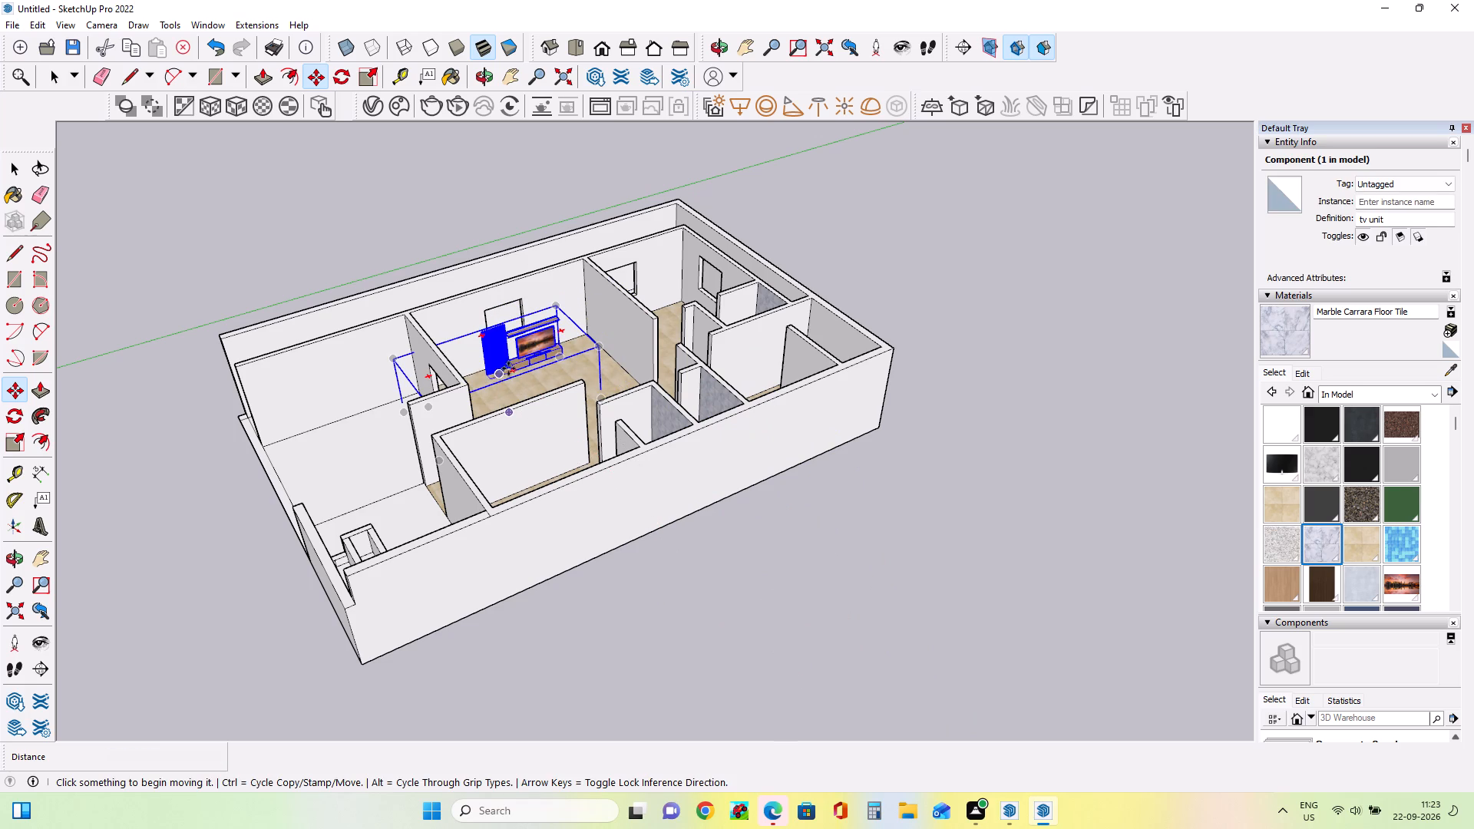
pyautogui.scroll(7, 529, 354)
pyautogui.click(603, 348)
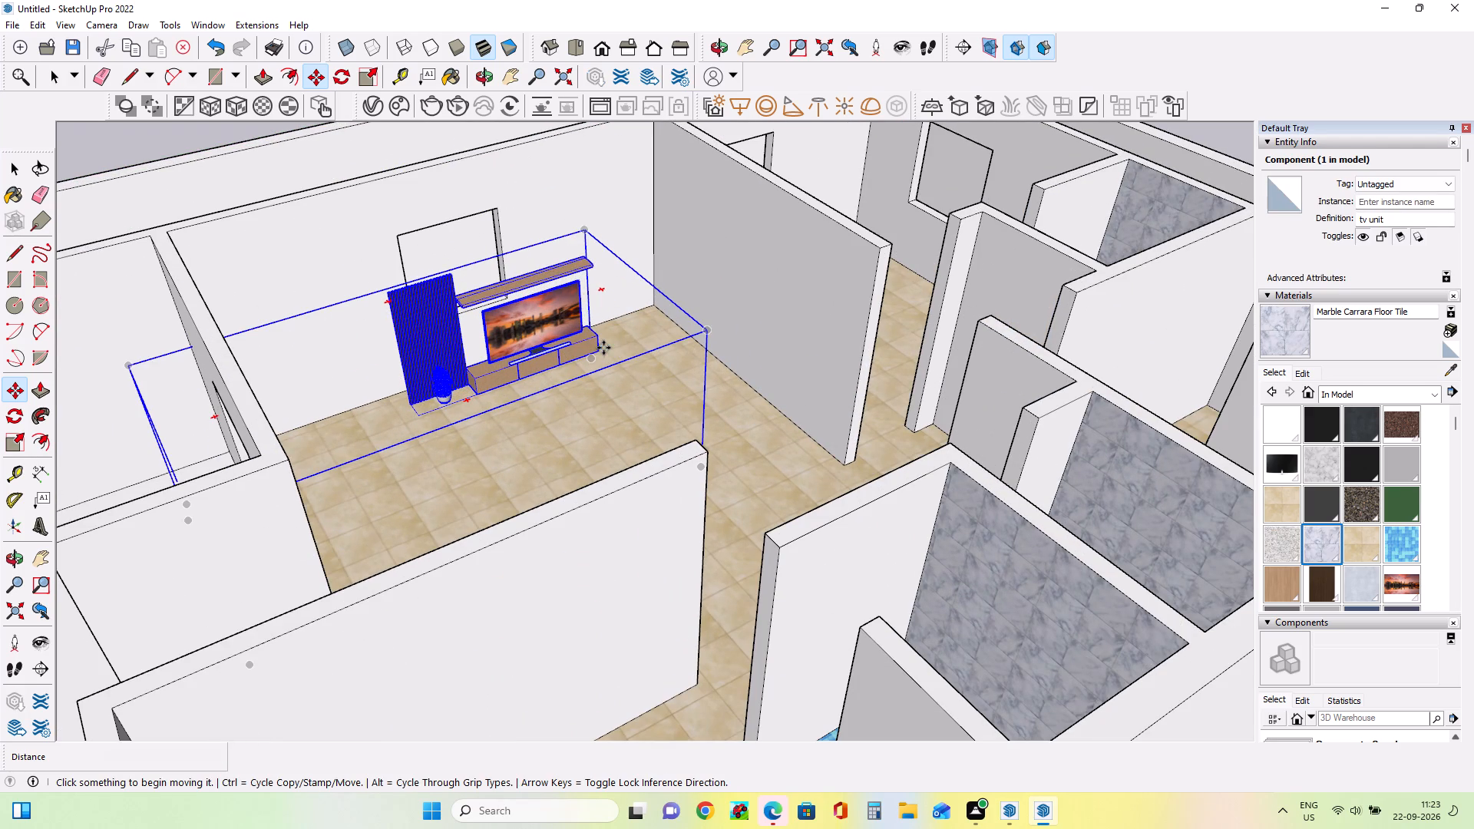
pyautogui.click(596, 345)
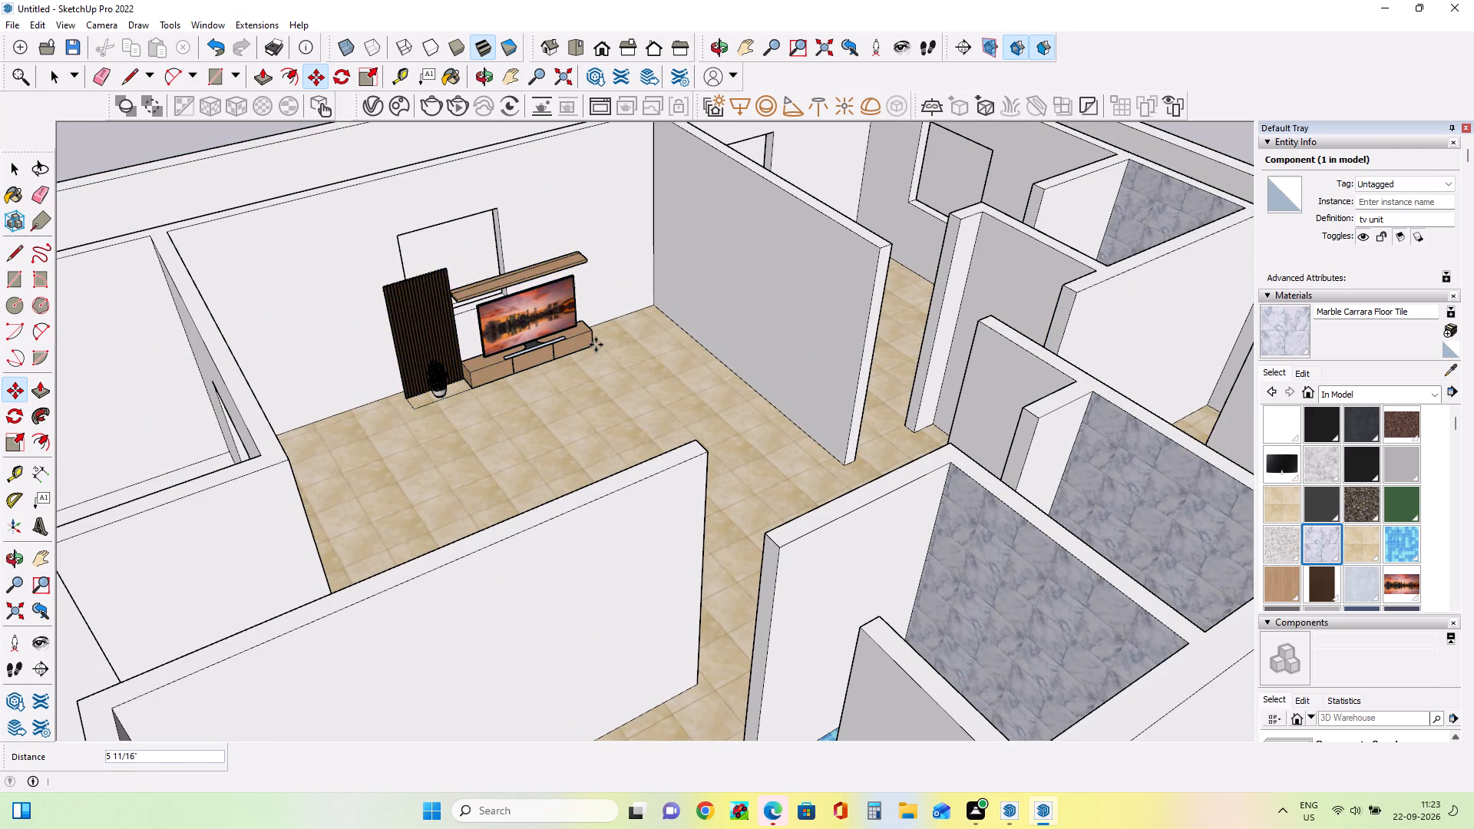
# Examine the TV unit's placement against the window wall of the central tiled room from several angles.
pyautogui.scroll(-4, 677, 348)
pyautogui.scroll(-8, 752, 339)
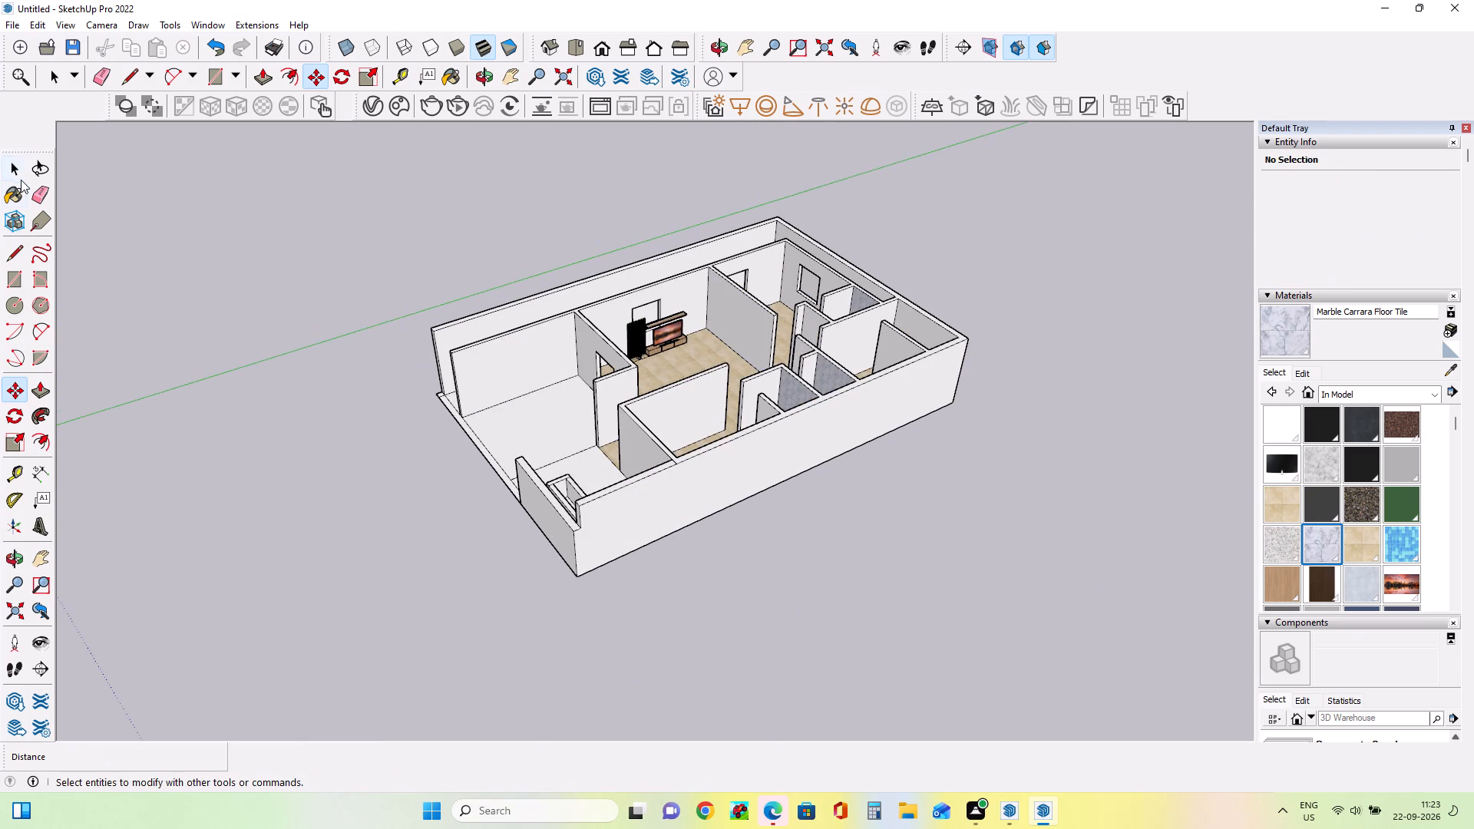
pyautogui.click(18, 164)
pyautogui.click(328, 172)
pyautogui.moveTo(372, 280); pyautogui.dragTo(604, 403, button='middle')
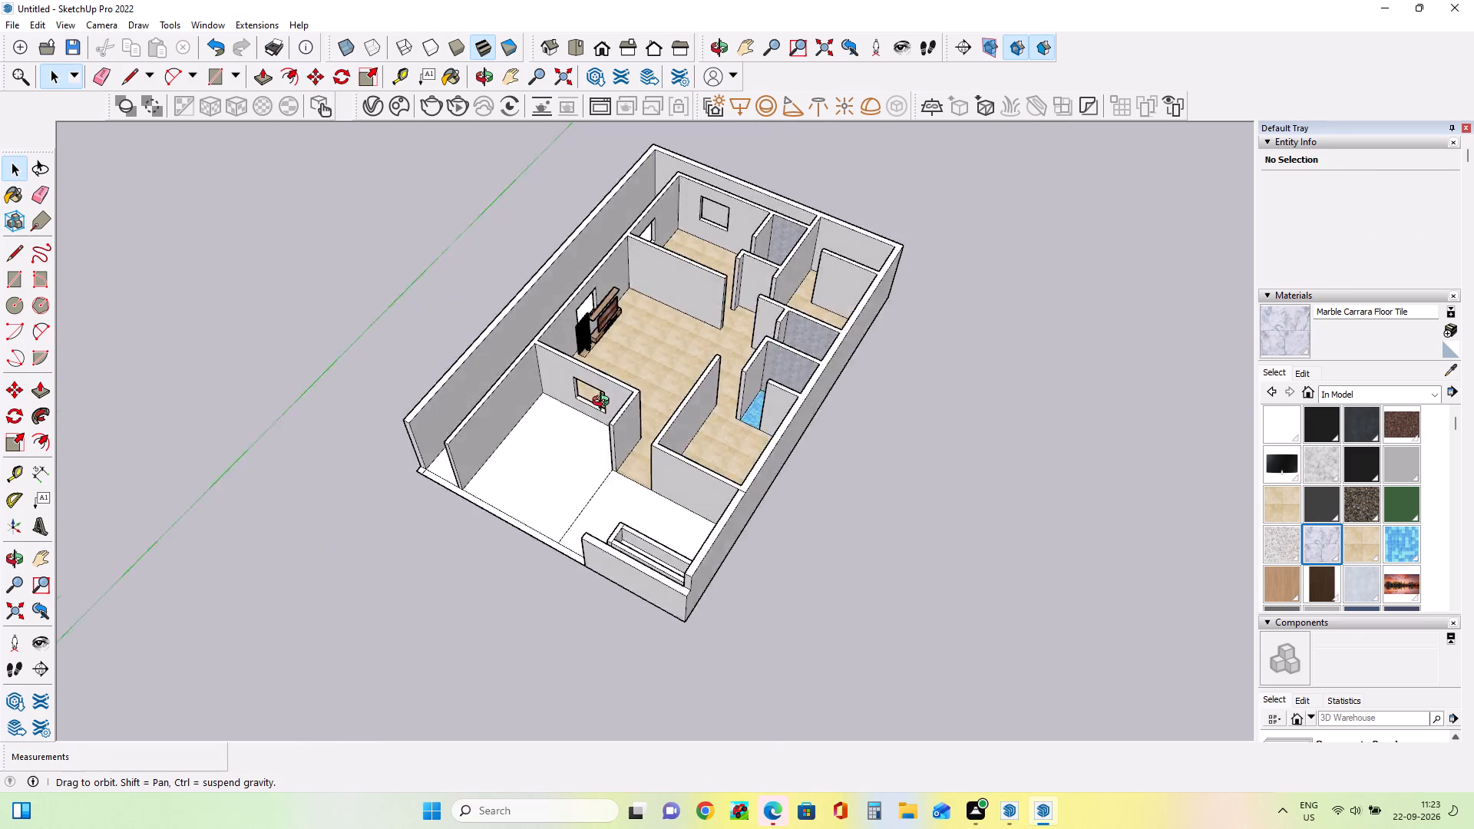
pyautogui.moveTo(604, 403); pyautogui.dragTo(609, 403, button='middle')
pyautogui.moveTo(640, 405); pyautogui.dragTo(709, 408, button='middle')
pyautogui.scroll(7, 547, 358)
pyautogui.moveTo(545, 372); pyautogui.dragTo(577, 377, button='middle')
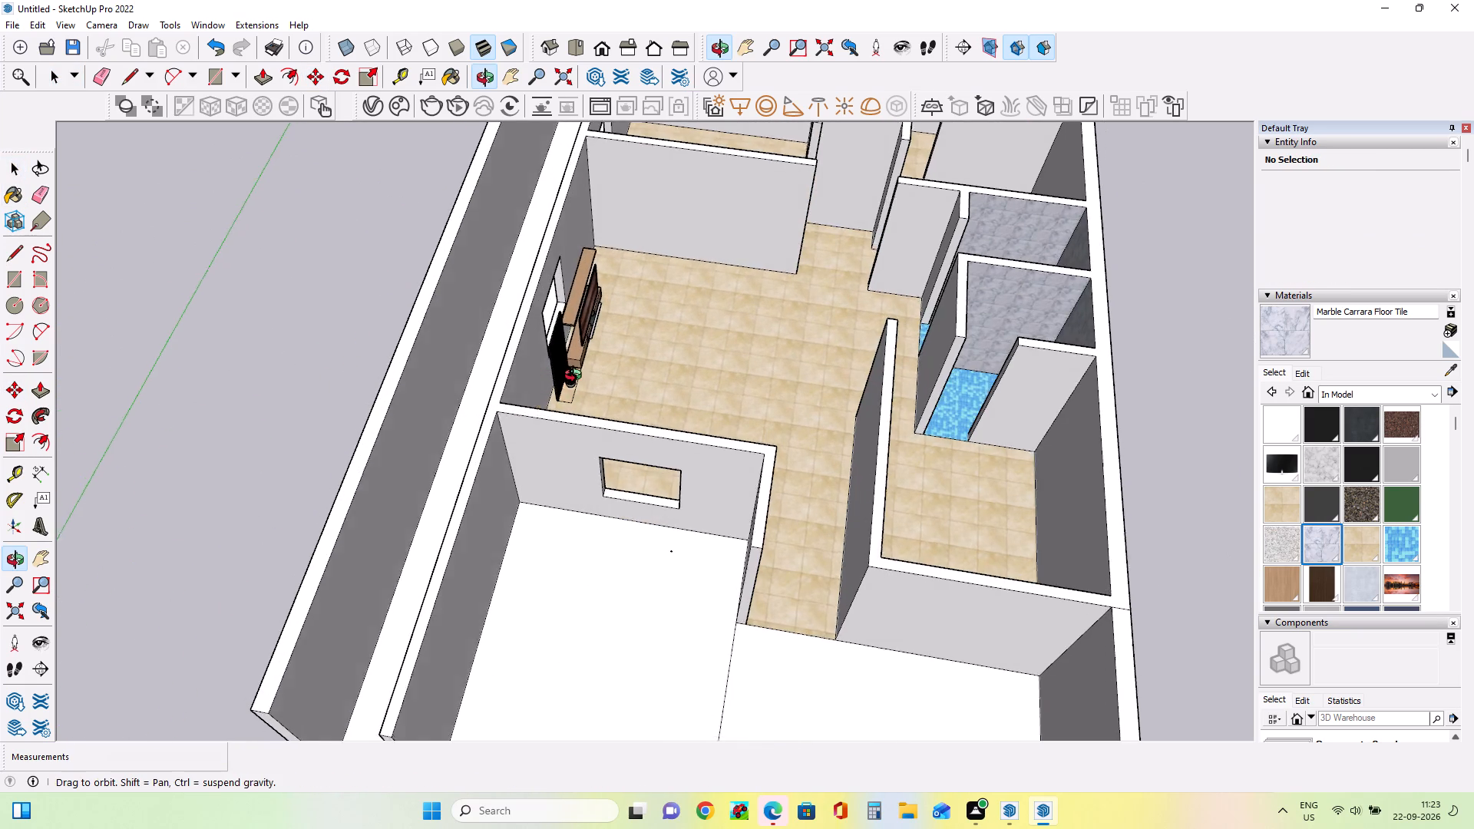
pyautogui.moveTo(577, 377); pyautogui.dragTo(257, 335, button='middle')
pyautogui.moveTo(648, 333); pyautogui.dragTo(488, 296, button='middle')
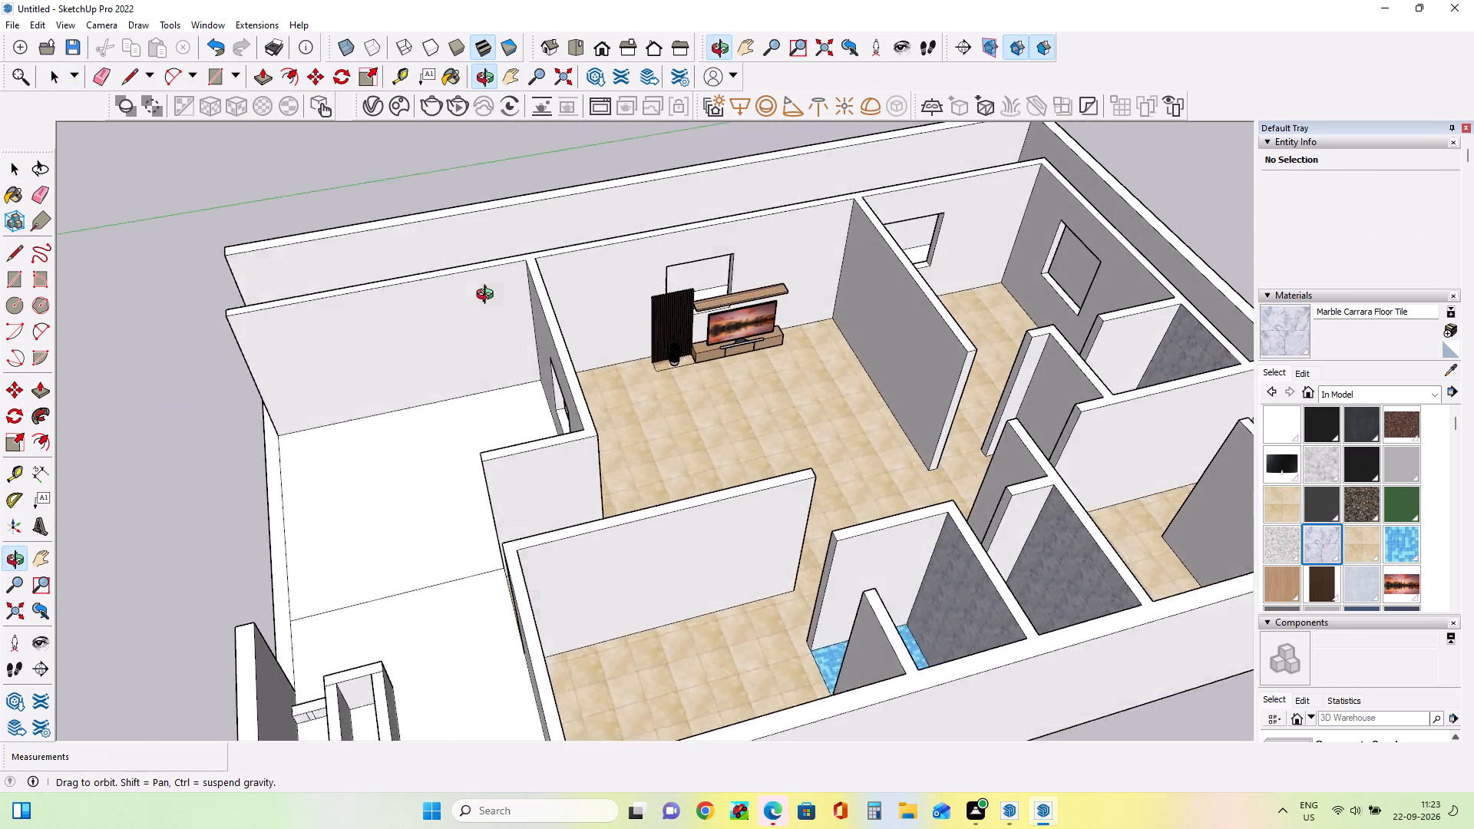
pyautogui.moveTo(488, 296); pyautogui.dragTo(469, 285, button='middle')
pyautogui.moveTo(714, 379); pyautogui.dragTo(722, 378, button='middle')
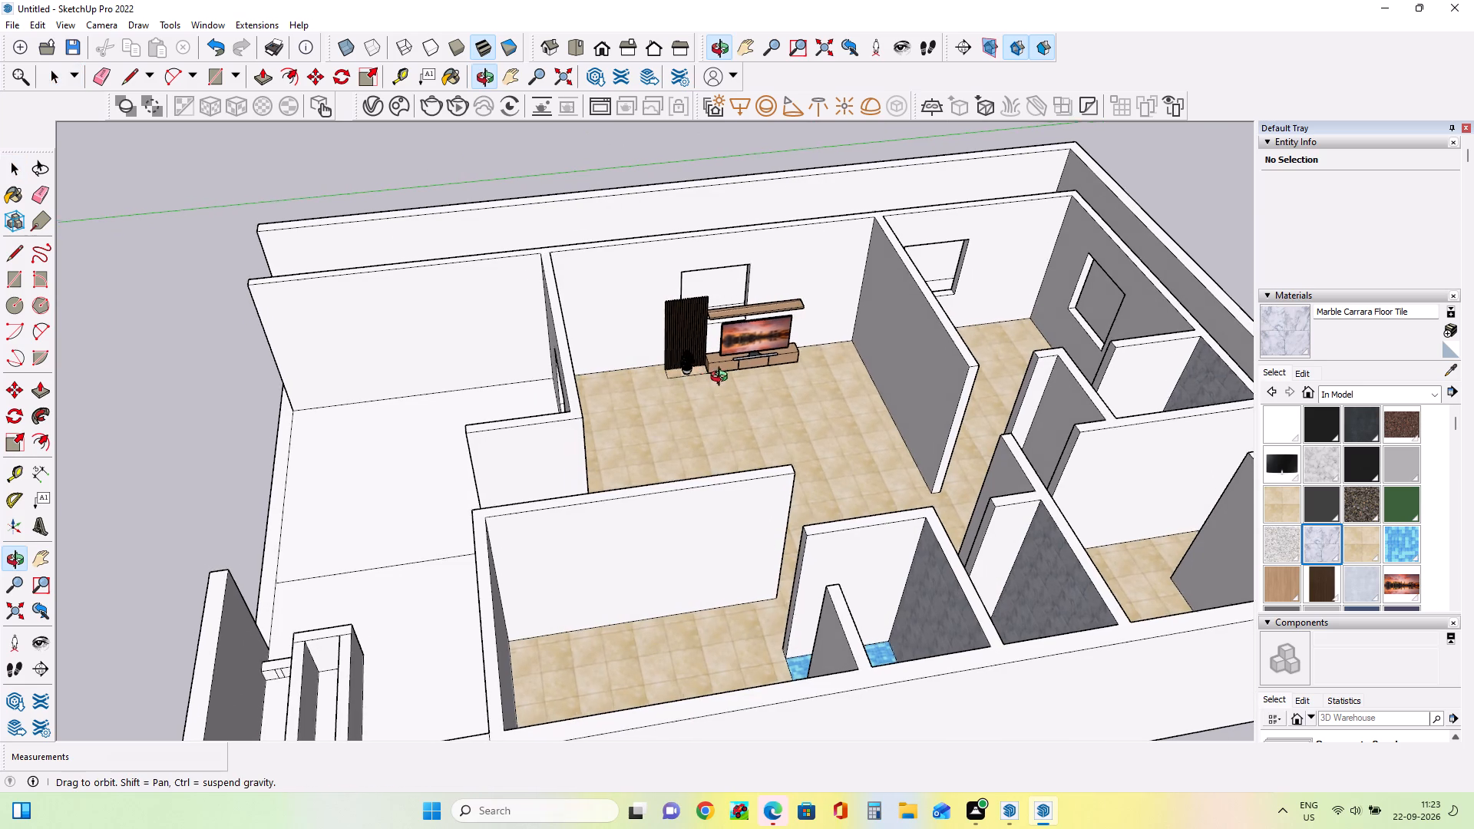
pyautogui.moveTo(722, 378); pyautogui.dragTo(787, 350, button='middle')
# Stretch the TV unit vertically by a scale factor of about 1.25 from its top face and deselect it.
pyautogui.scroll(2, 703, 325)
pyautogui.click(748, 352)
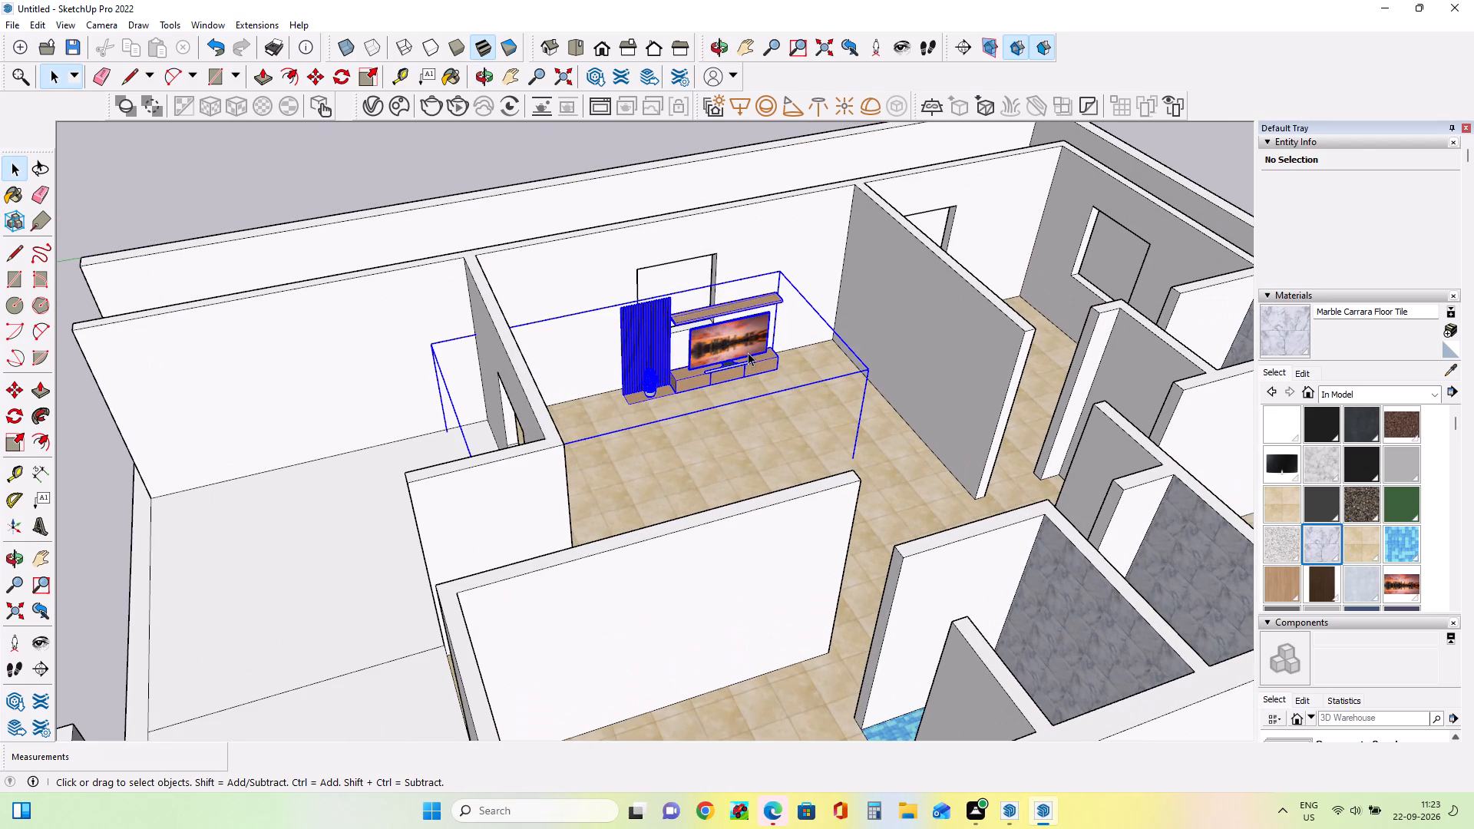
pyautogui.click(14, 440)
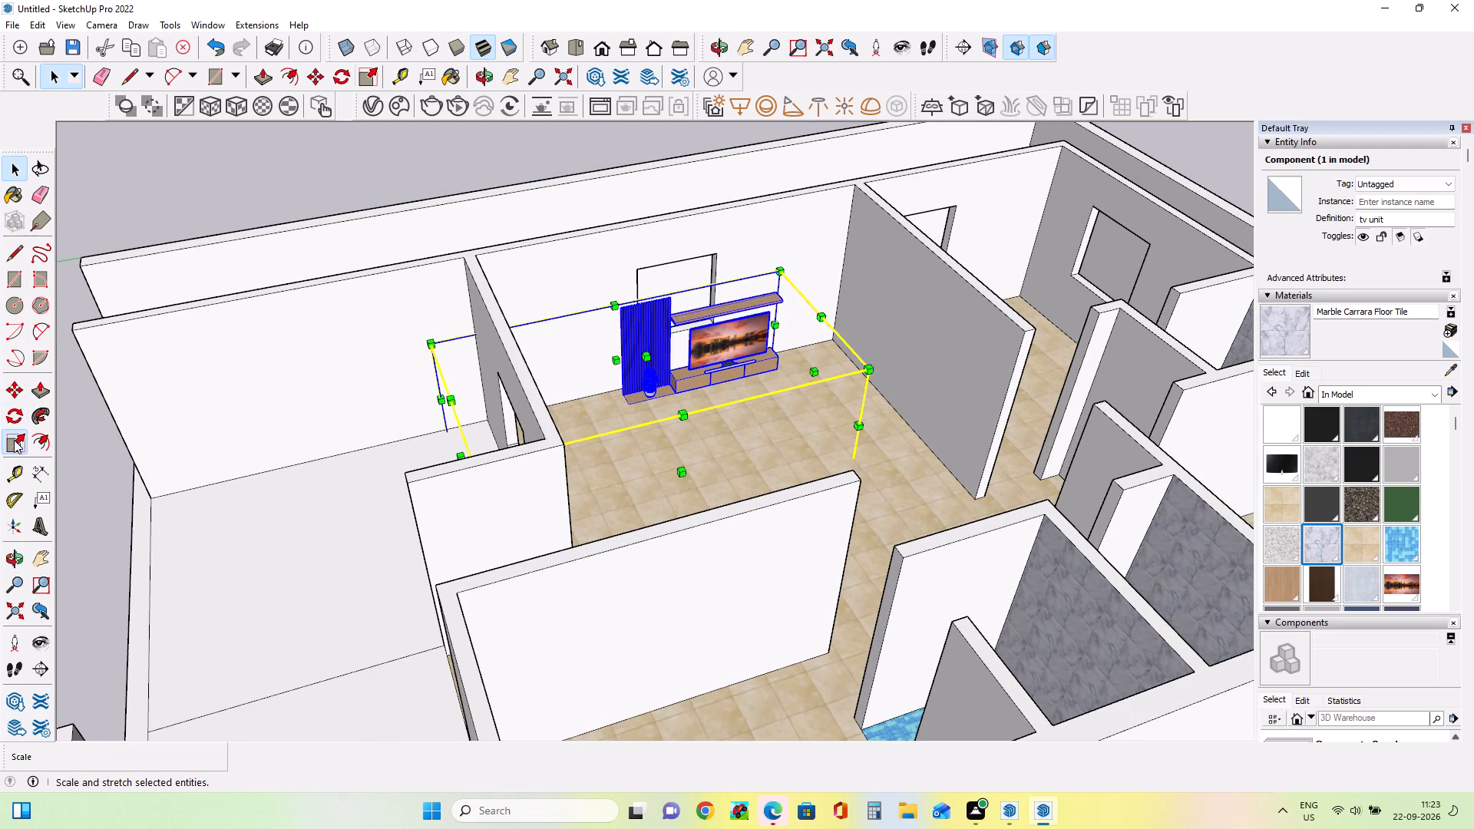
pyautogui.click(643, 355)
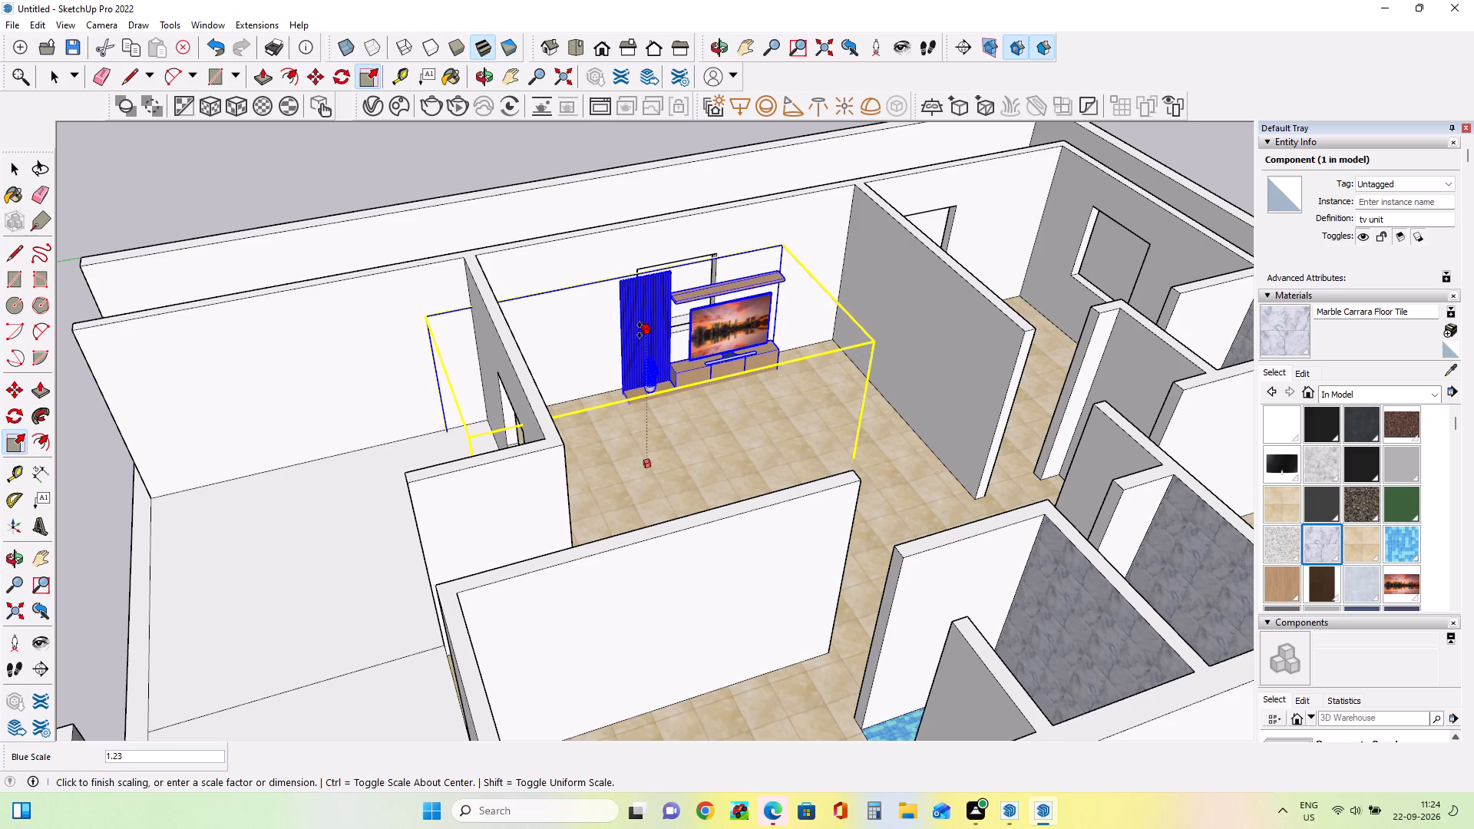
pyautogui.click(645, 326)
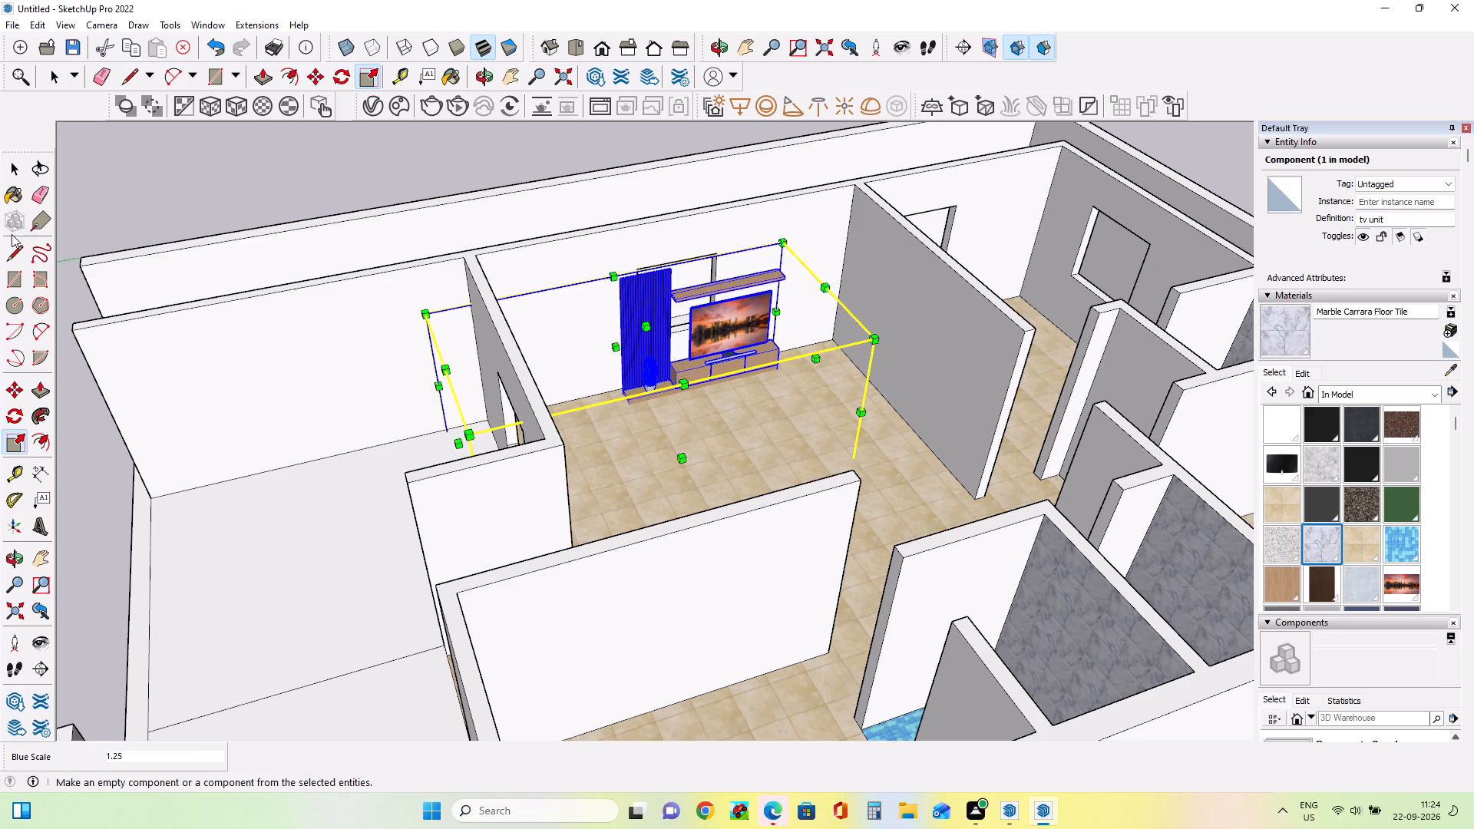
pyautogui.click(14, 162)
pyautogui.click(250, 184)
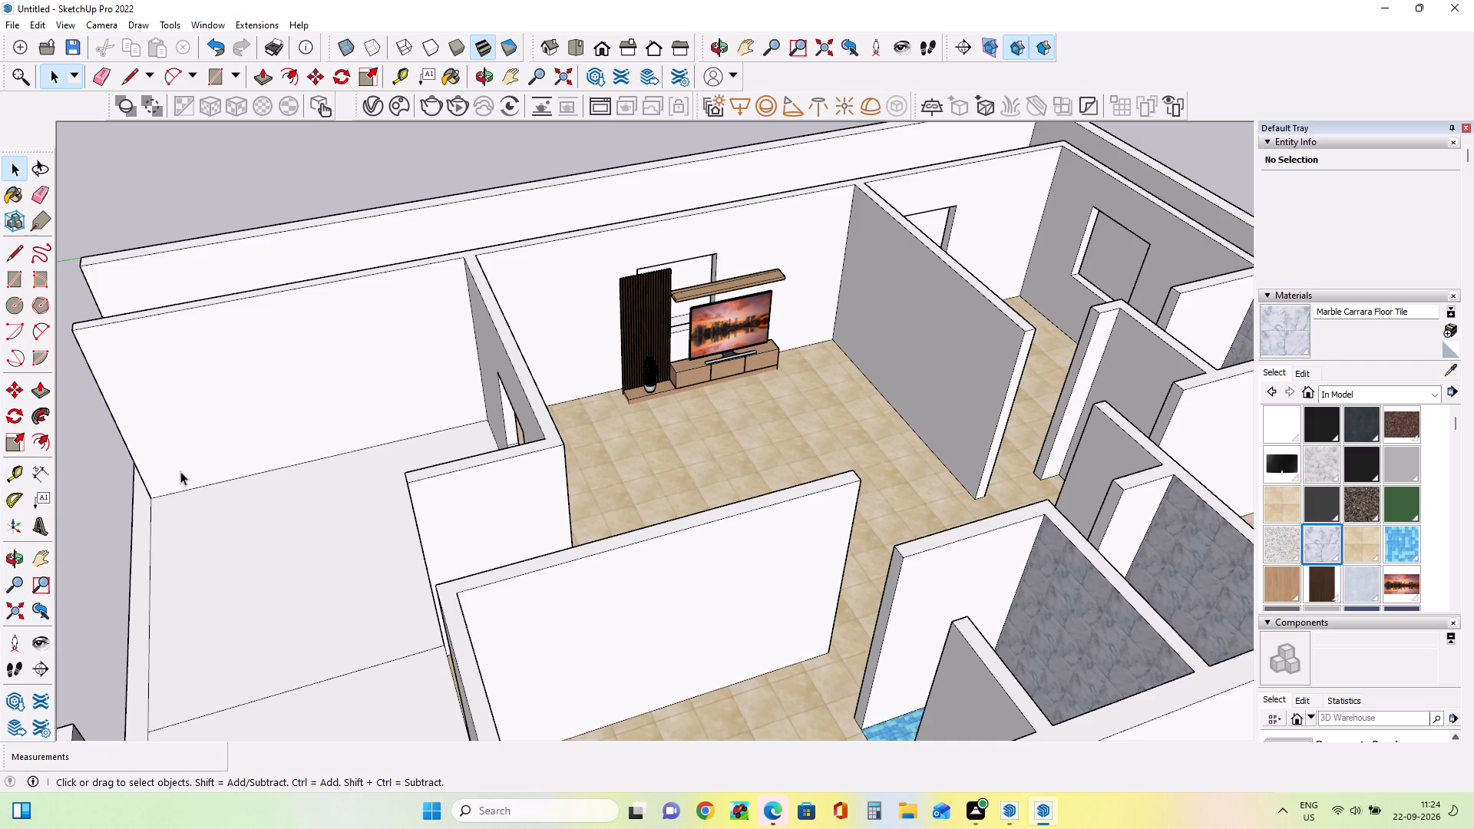
# Import the wardrobe model Шкаф+для+одежды+1 from the Downloads folder.
pyautogui.click(17, 21)
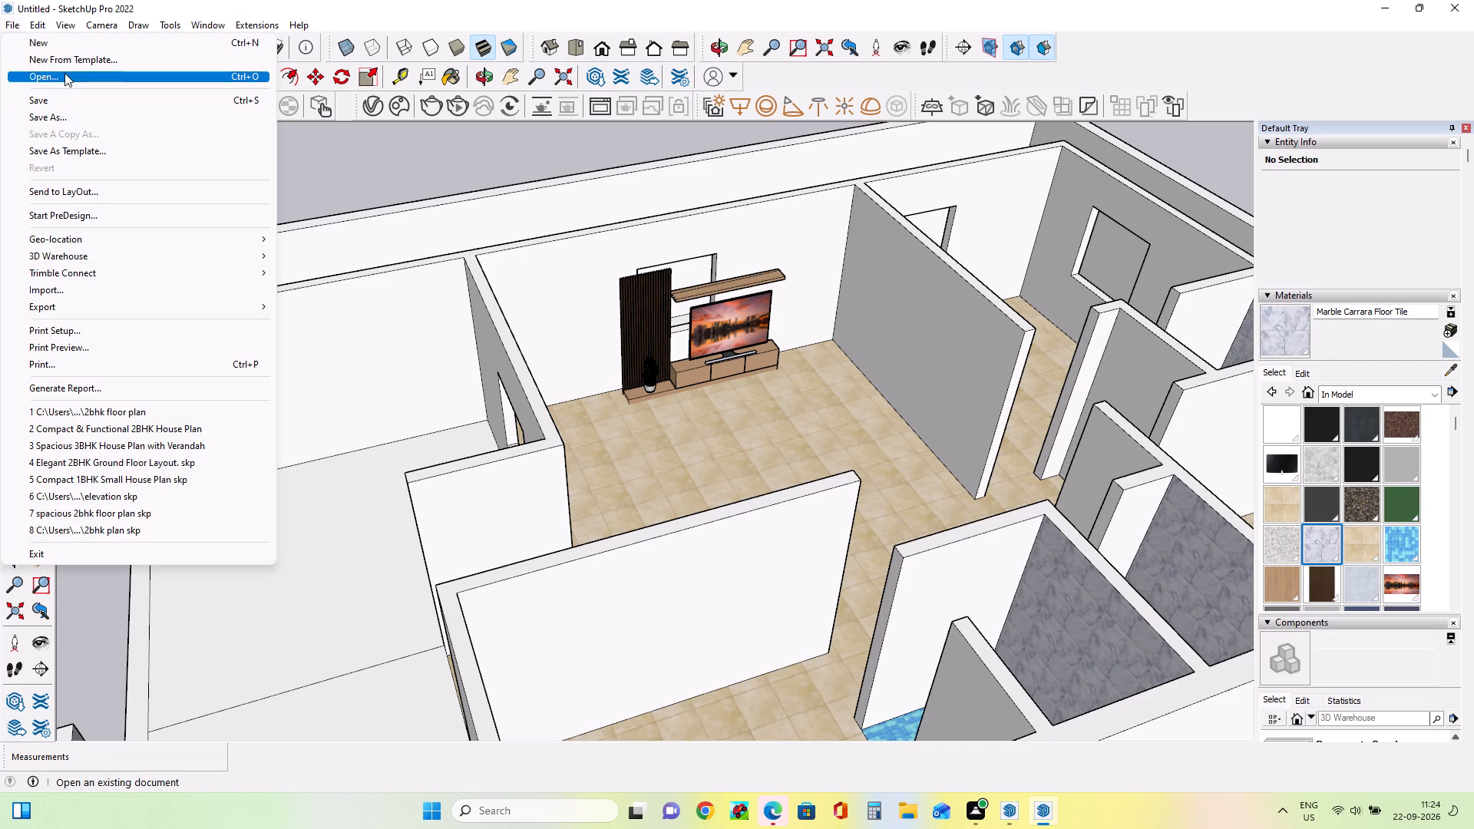
pyautogui.click(69, 292)
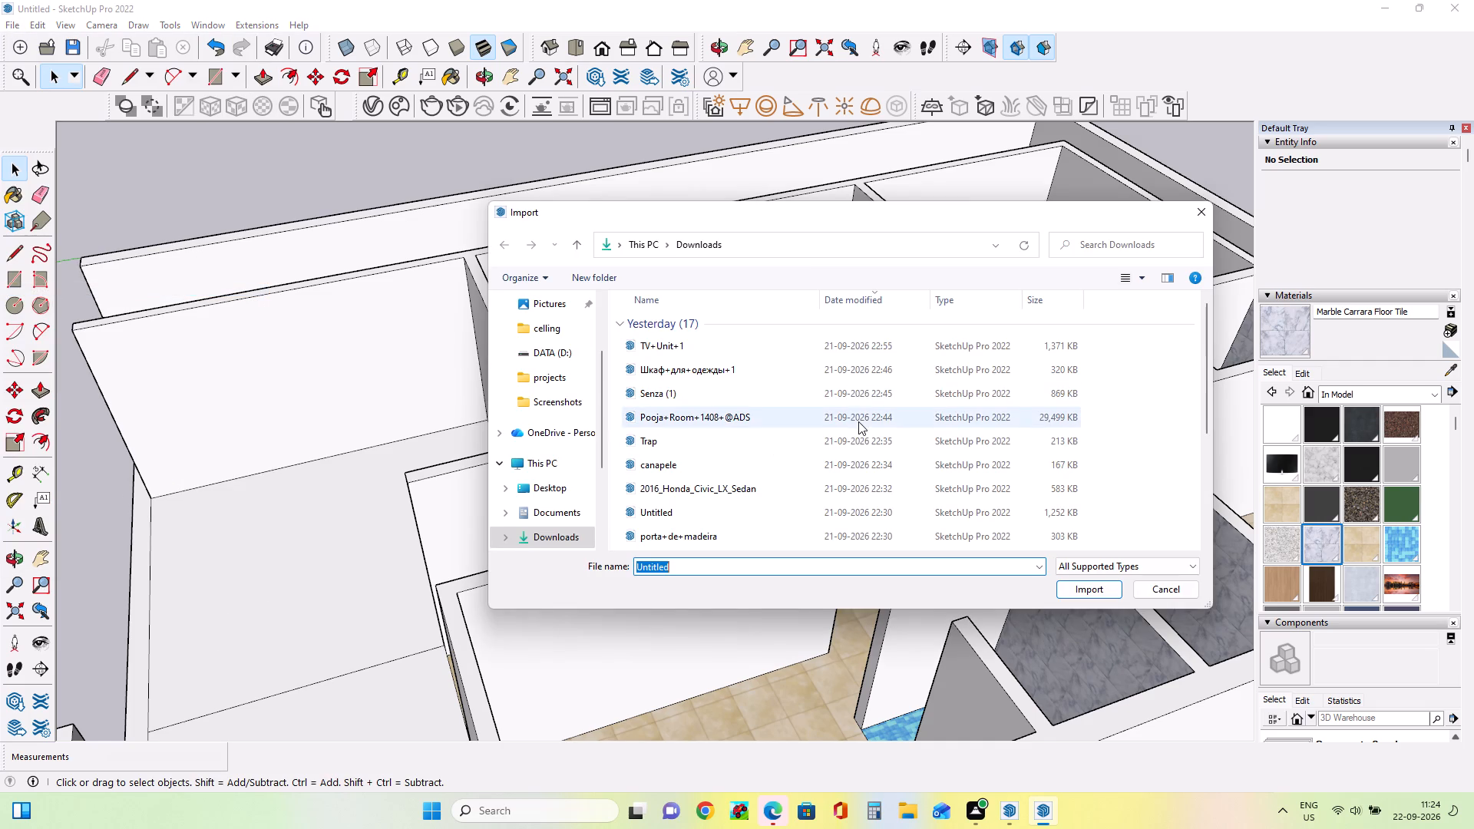
pyautogui.click(743, 366)
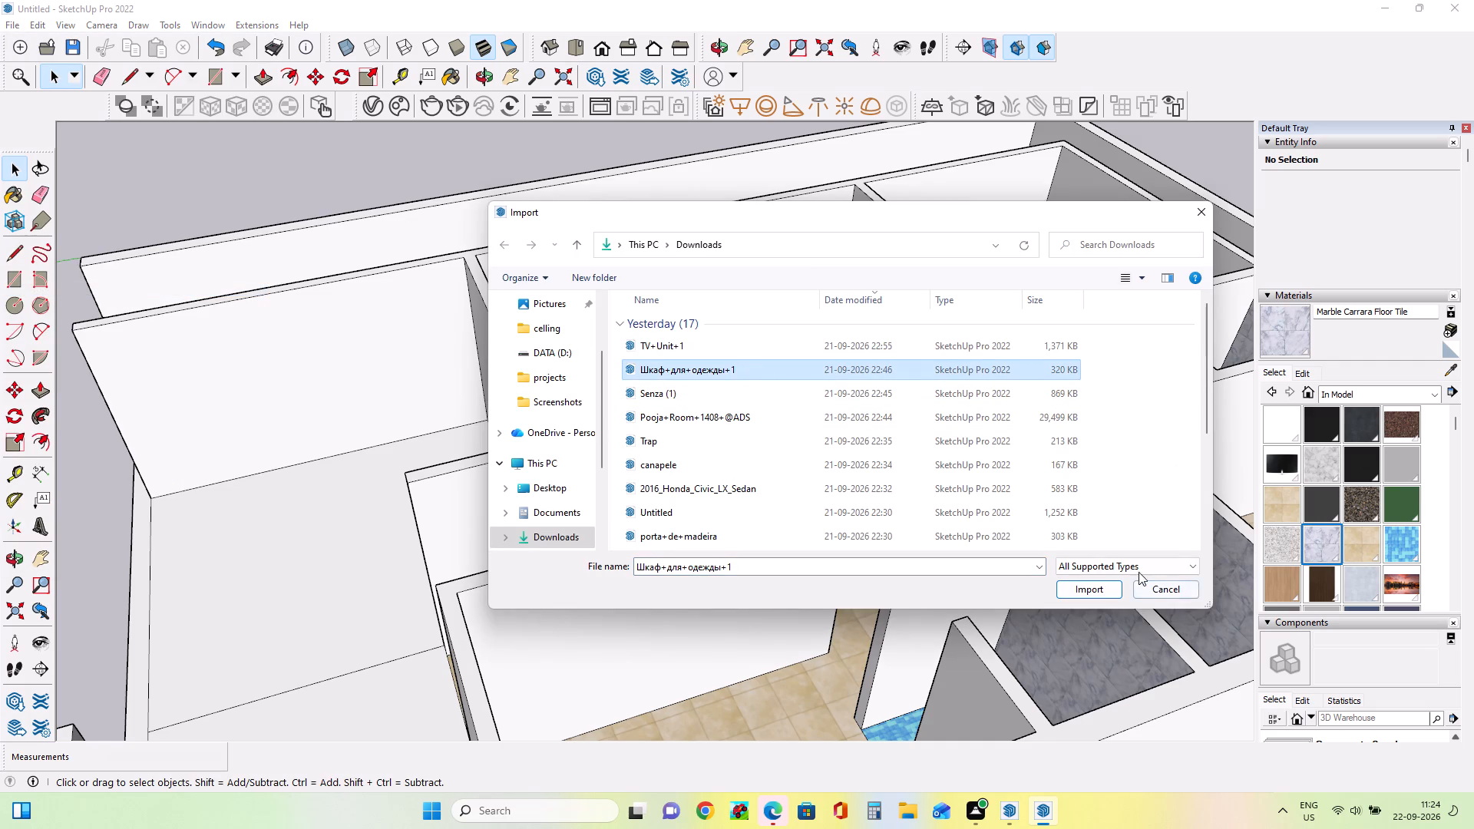
pyautogui.click(1107, 587)
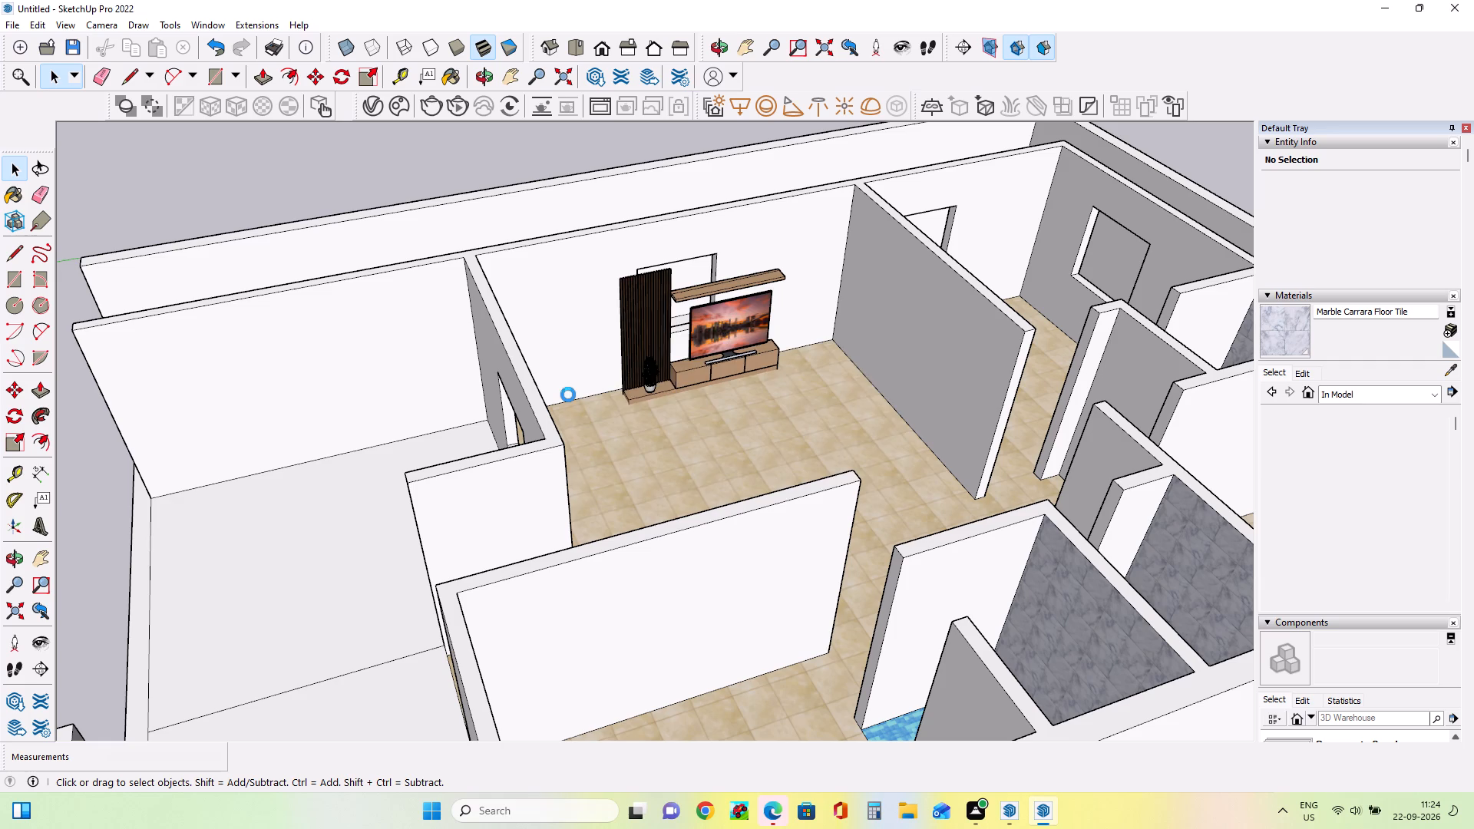
pyautogui.click(872, 455)
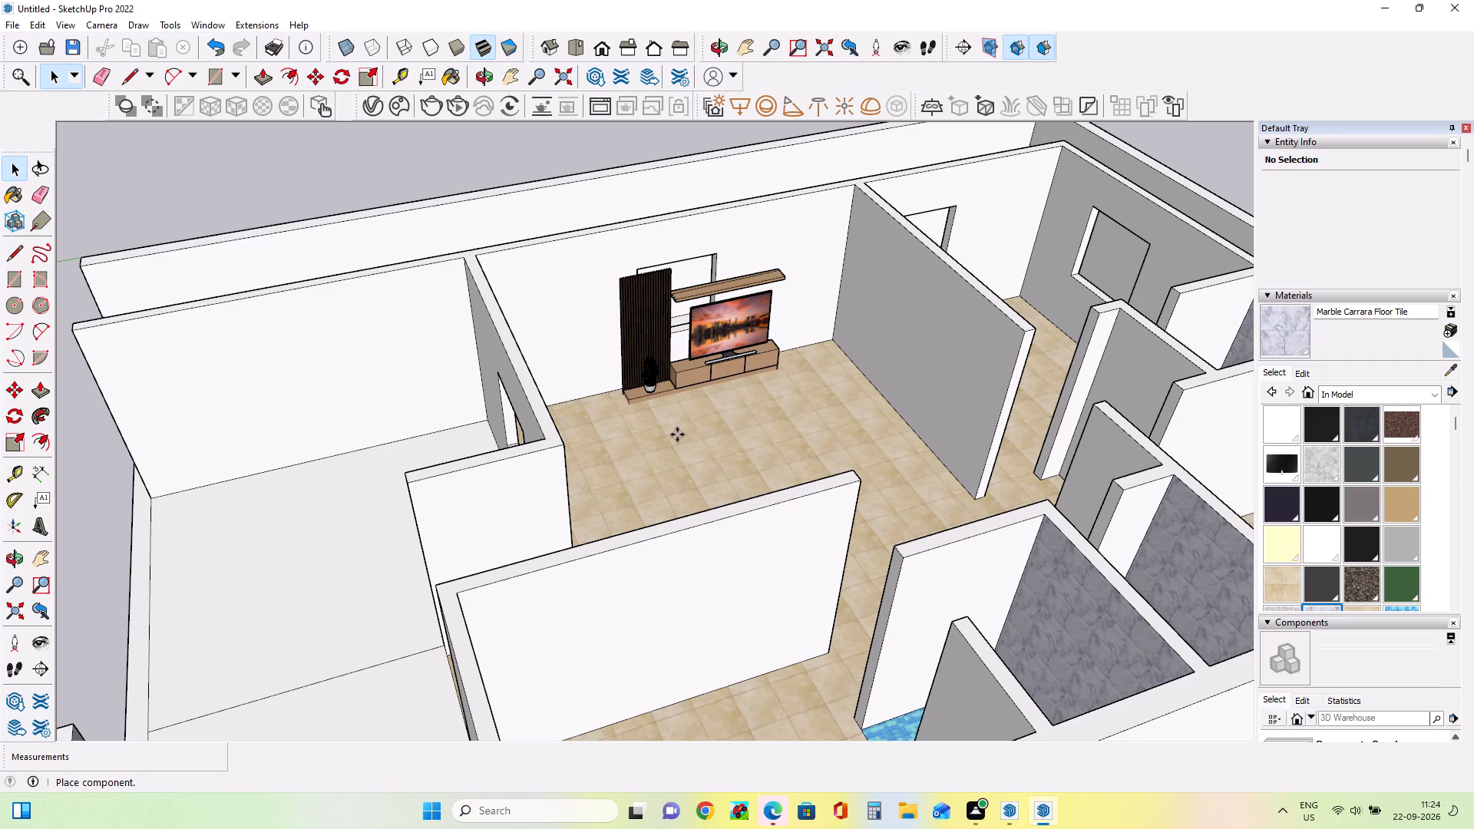
# Place the wardrobe in the small tiled room next to the blue-tiled bathroom, along the partition shared with the central room.
pyautogui.moveTo(688, 444); pyautogui.dragTo(835, 500, button='middle')
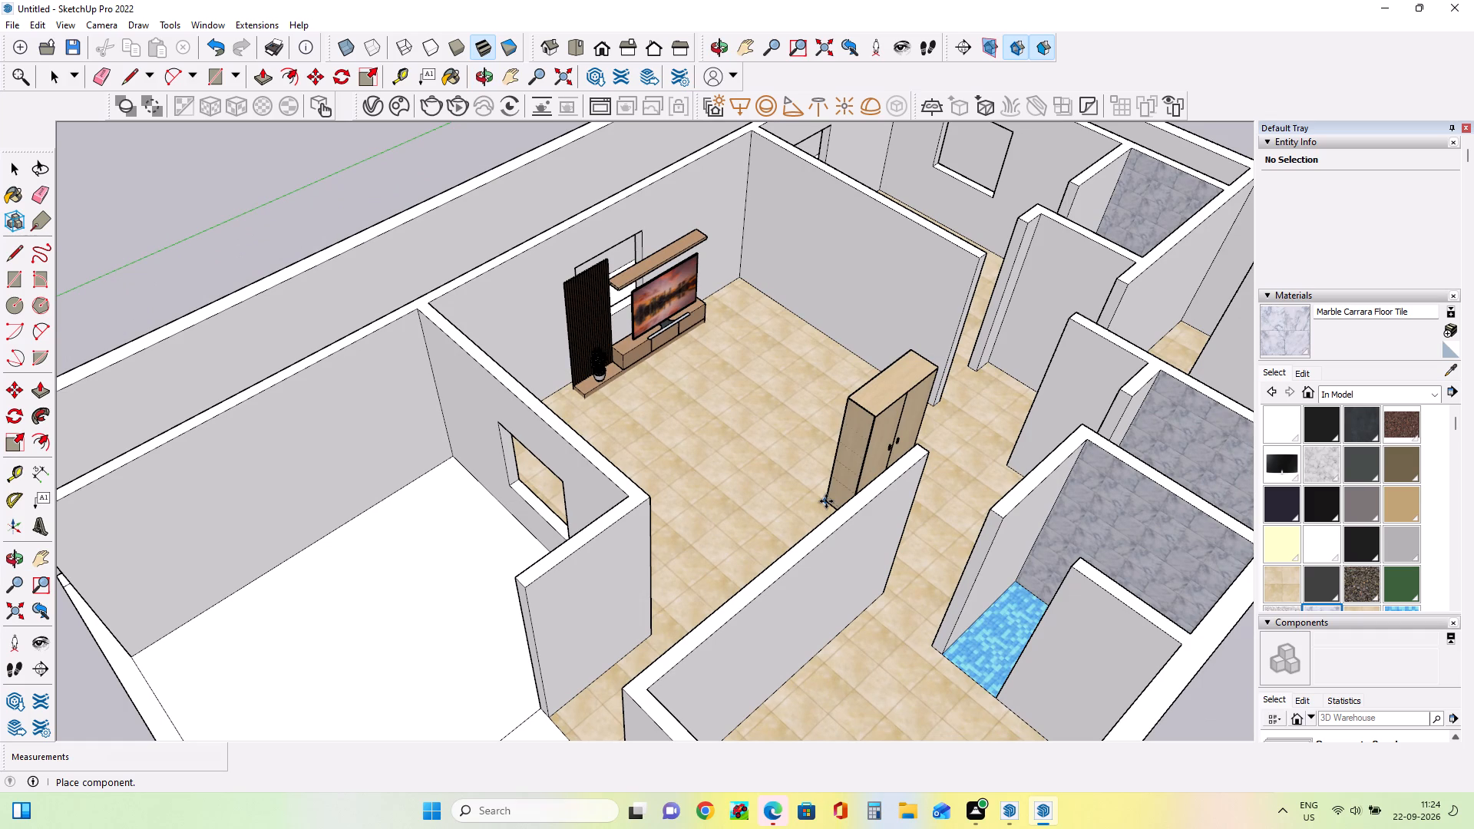
pyautogui.moveTo(849, 510); pyautogui.dragTo(817, 511, button='middle')
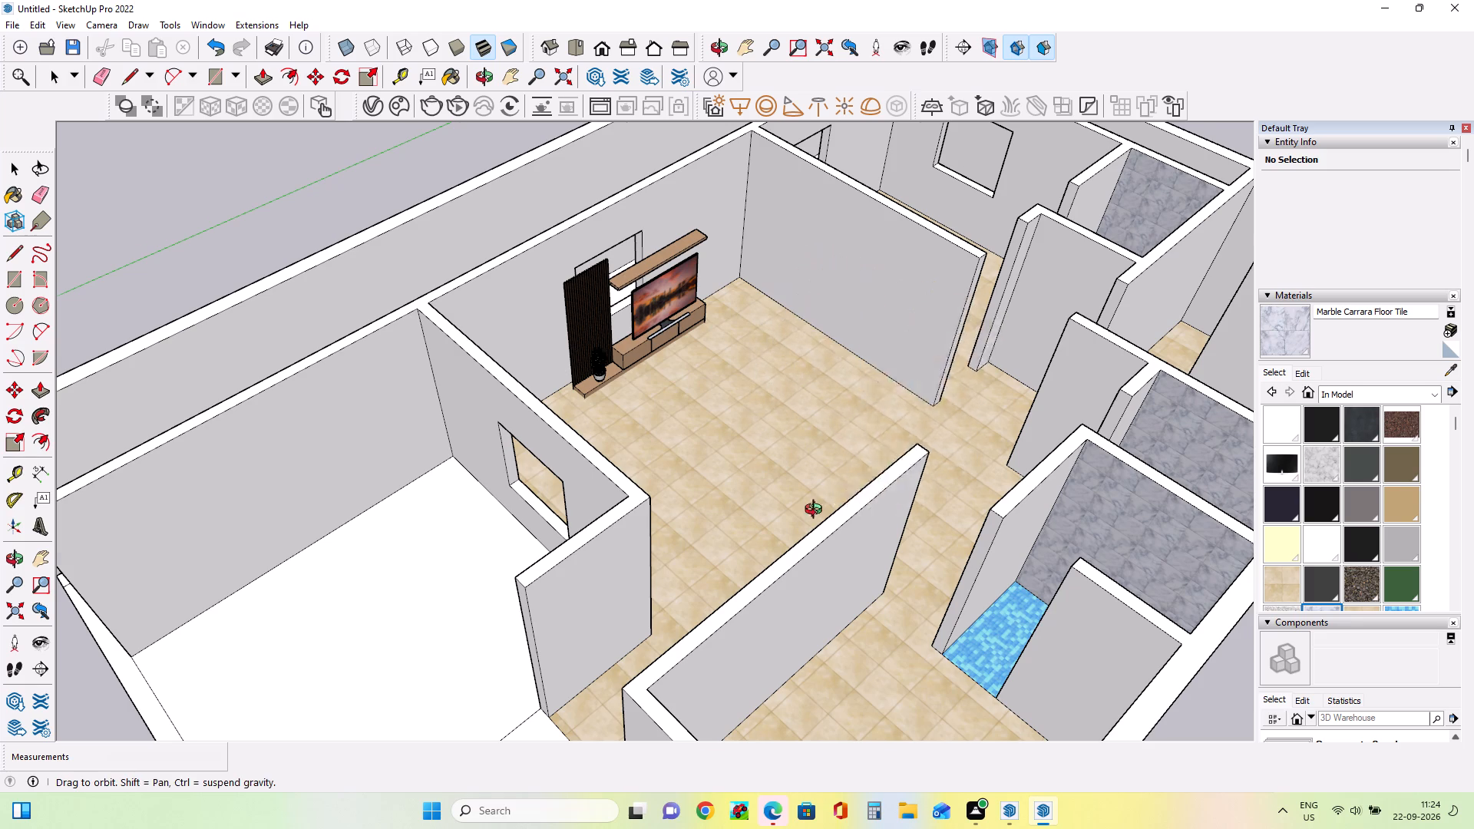
pyautogui.moveTo(817, 511); pyautogui.dragTo(360, 365, button='middle')
pyautogui.moveTo(738, 541); pyautogui.dragTo(903, 484, button='middle')
pyautogui.scroll(-2, 905, 482)
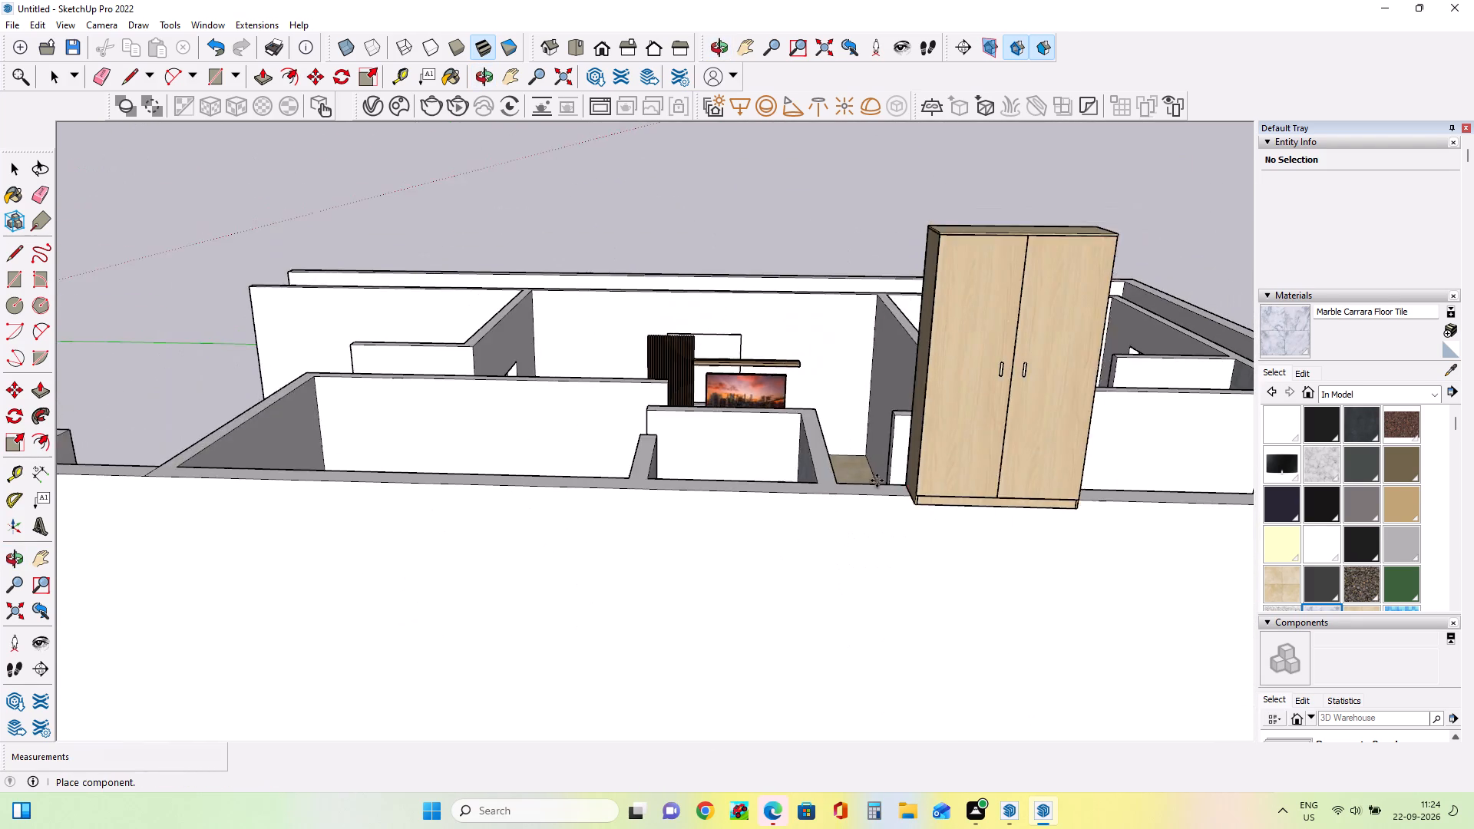
pyautogui.scroll(-1, 877, 481)
pyautogui.moveTo(712, 467); pyautogui.dragTo(981, 705, button='middle')
pyautogui.moveTo(709, 640); pyautogui.dragTo(823, 668, button='middle')
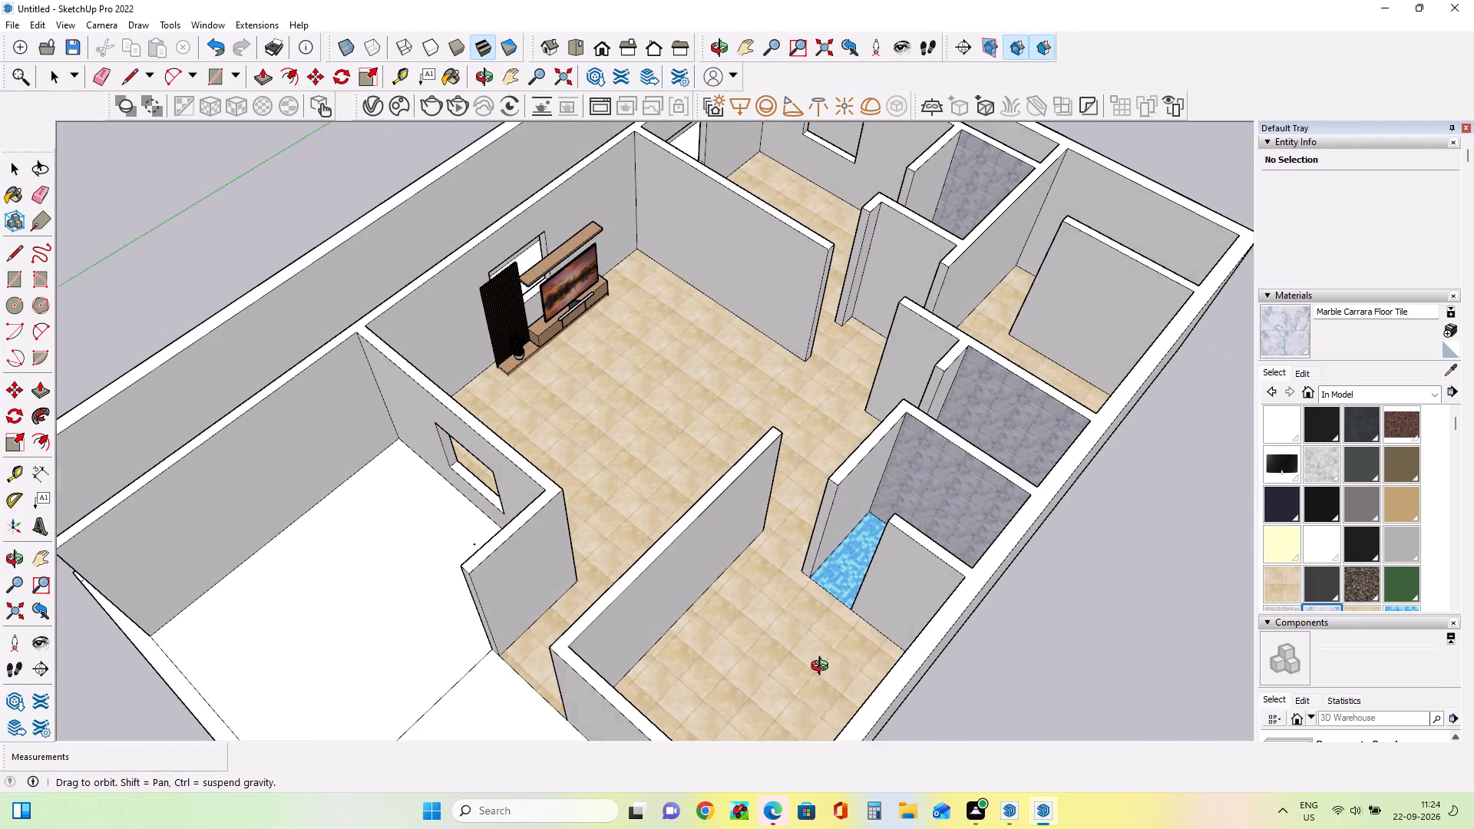
pyautogui.moveTo(823, 668); pyautogui.dragTo(825, 668, button='middle')
pyautogui.click(669, 652)
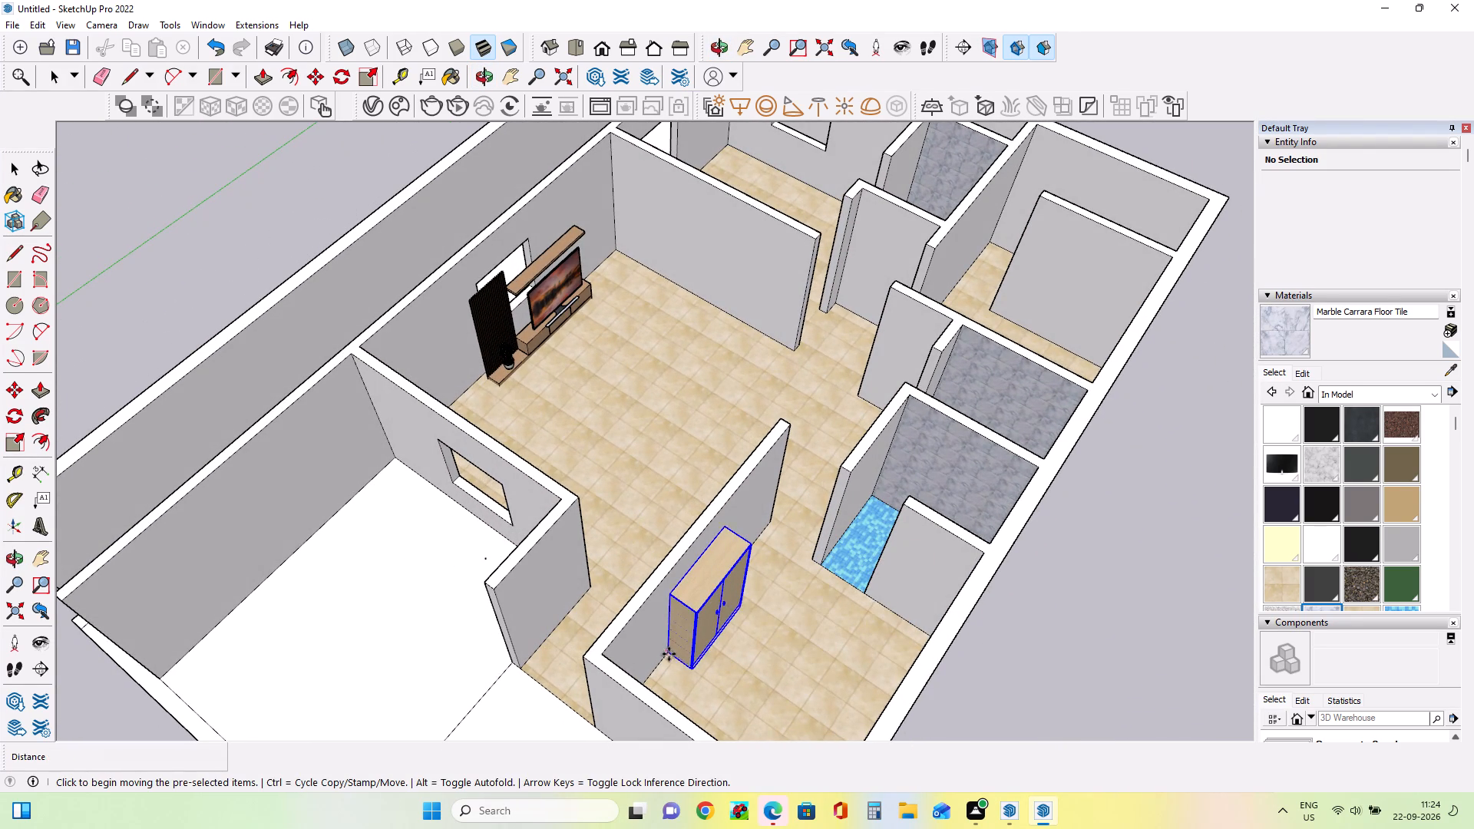
# Examine the wardrobe's placement along the partition wall up close and within the whole floor plan.
pyautogui.scroll(8, 684, 644)
pyautogui.moveTo(666, 668); pyautogui.dragTo(701, 669, button='middle')
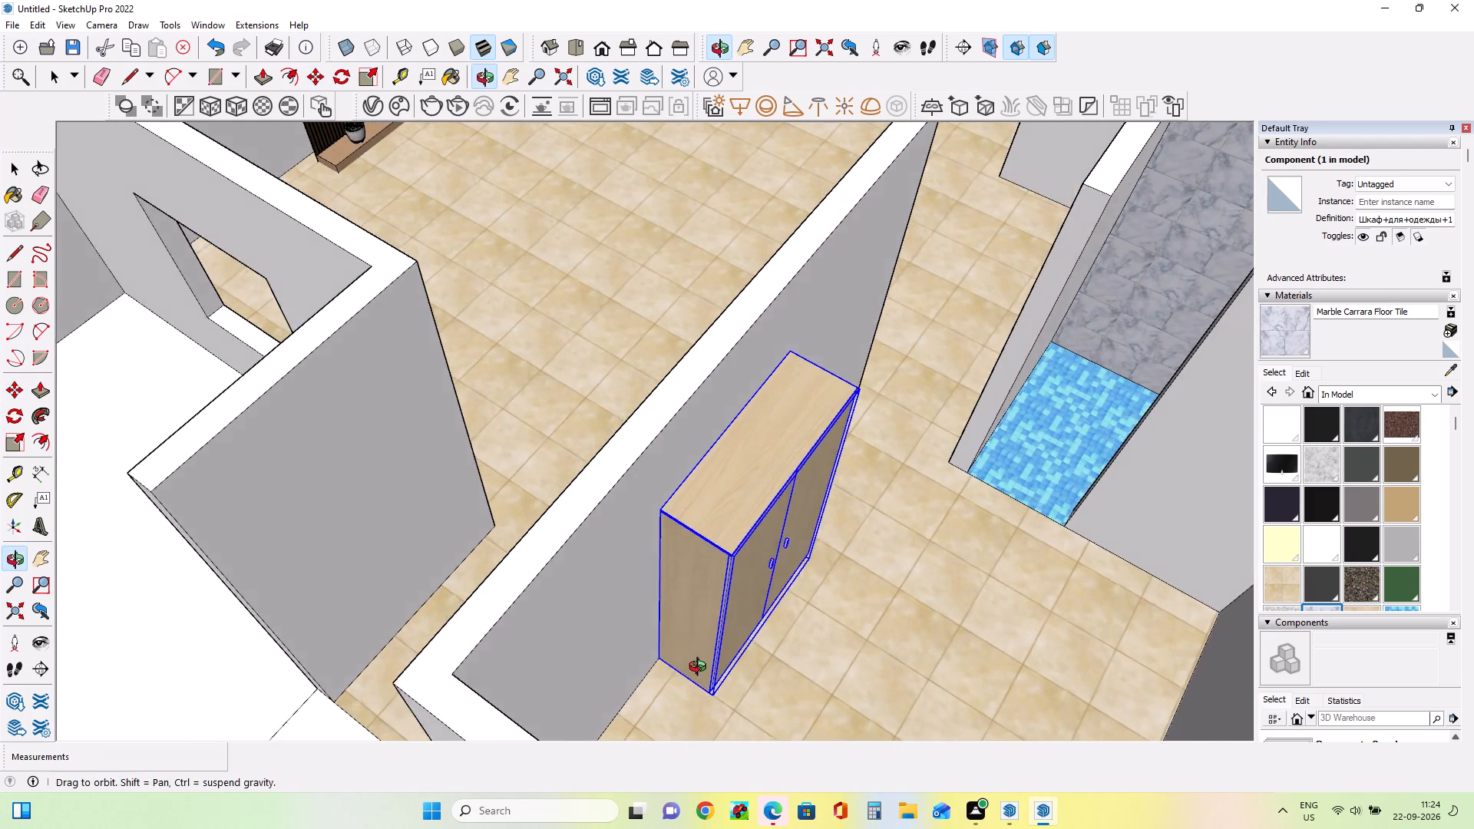
pyautogui.moveTo(701, 669); pyautogui.dragTo(722, 671, button='middle')
pyautogui.scroll(-13, 729, 653)
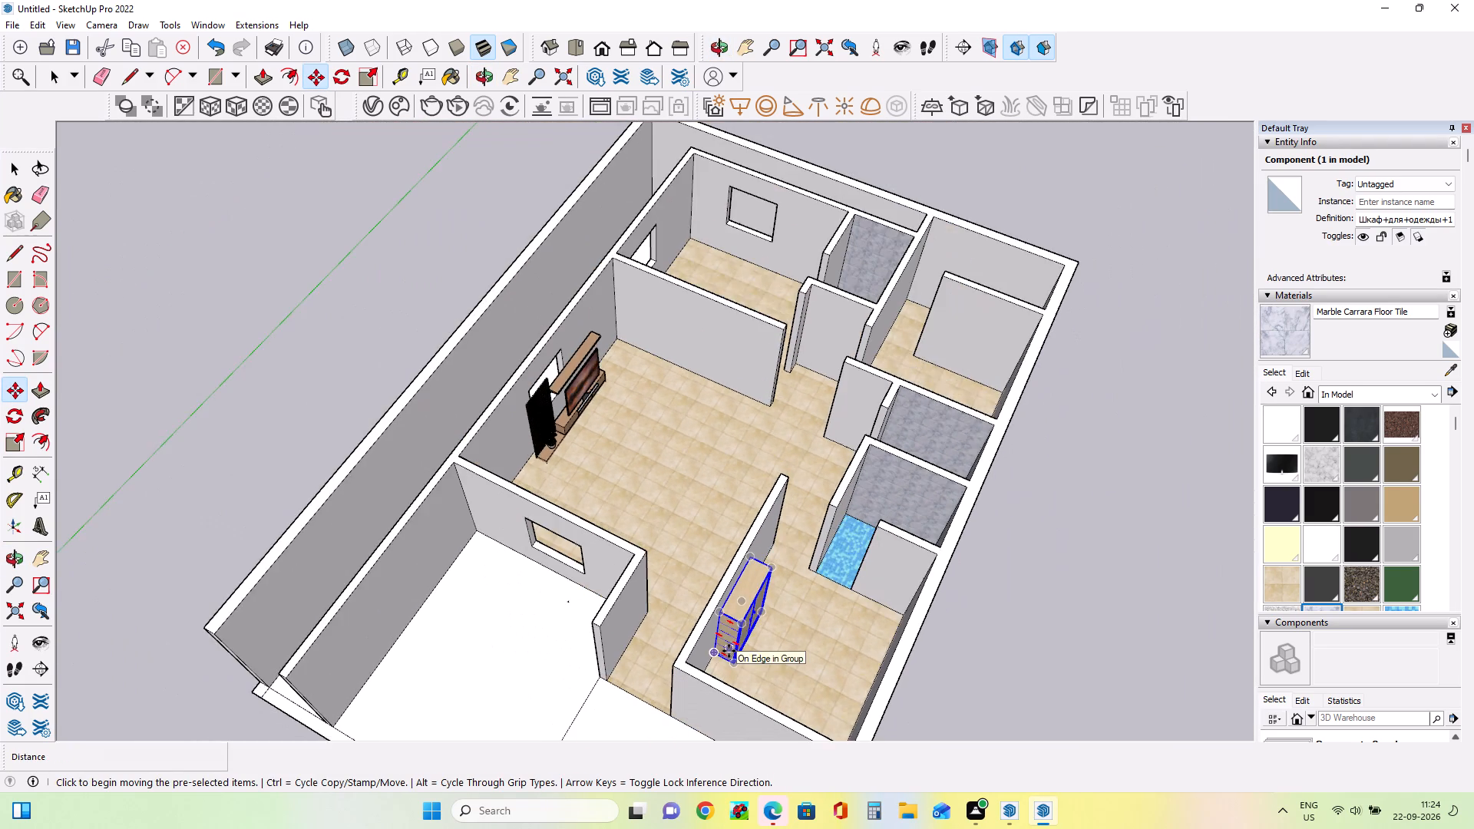
pyautogui.scroll(-1, 731, 652)
pyautogui.moveTo(732, 653); pyautogui.dragTo(842, 695, button='middle')
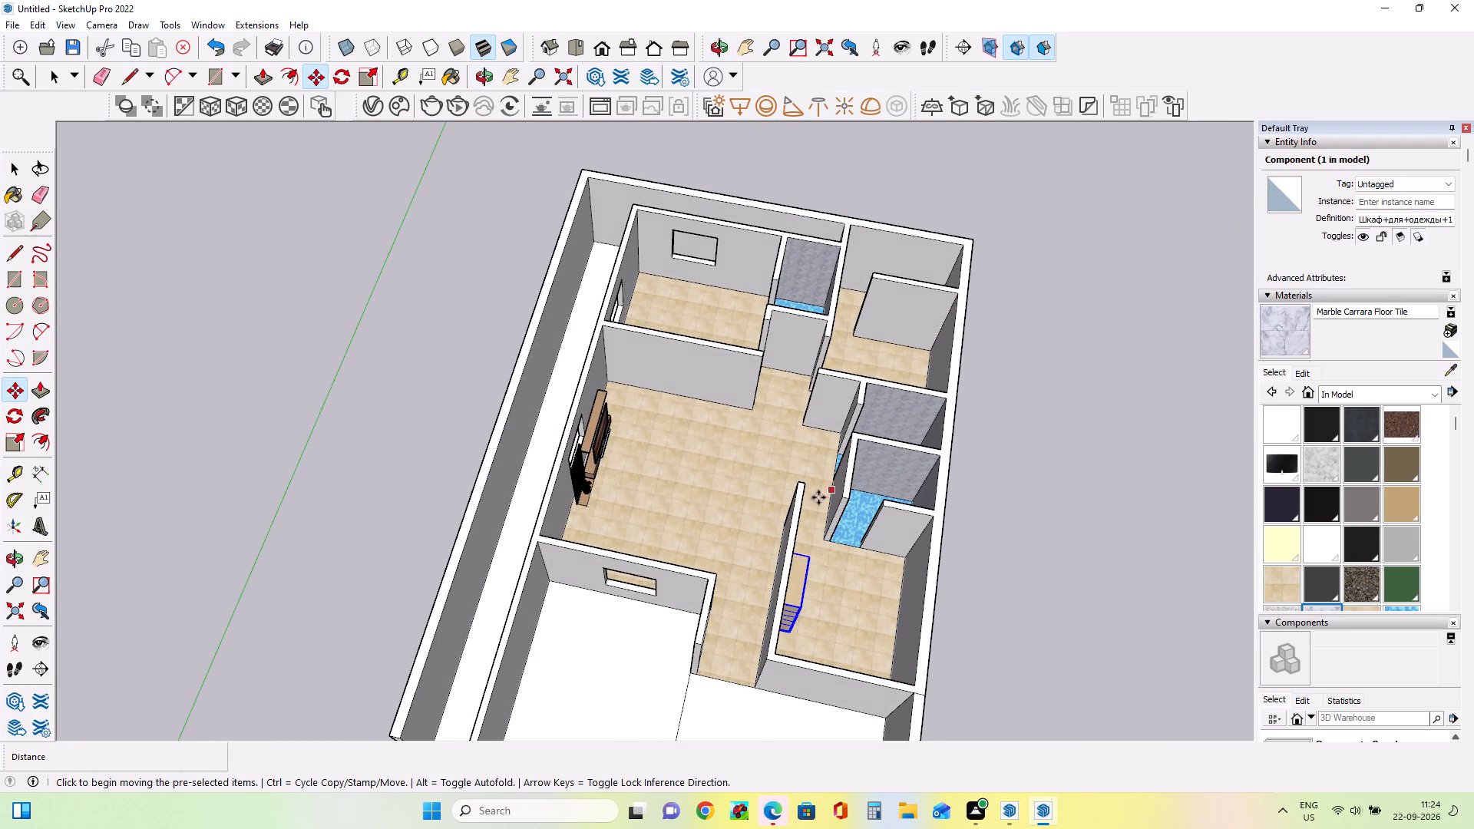
pyautogui.moveTo(832, 586); pyautogui.dragTo(726, 627, button='middle')
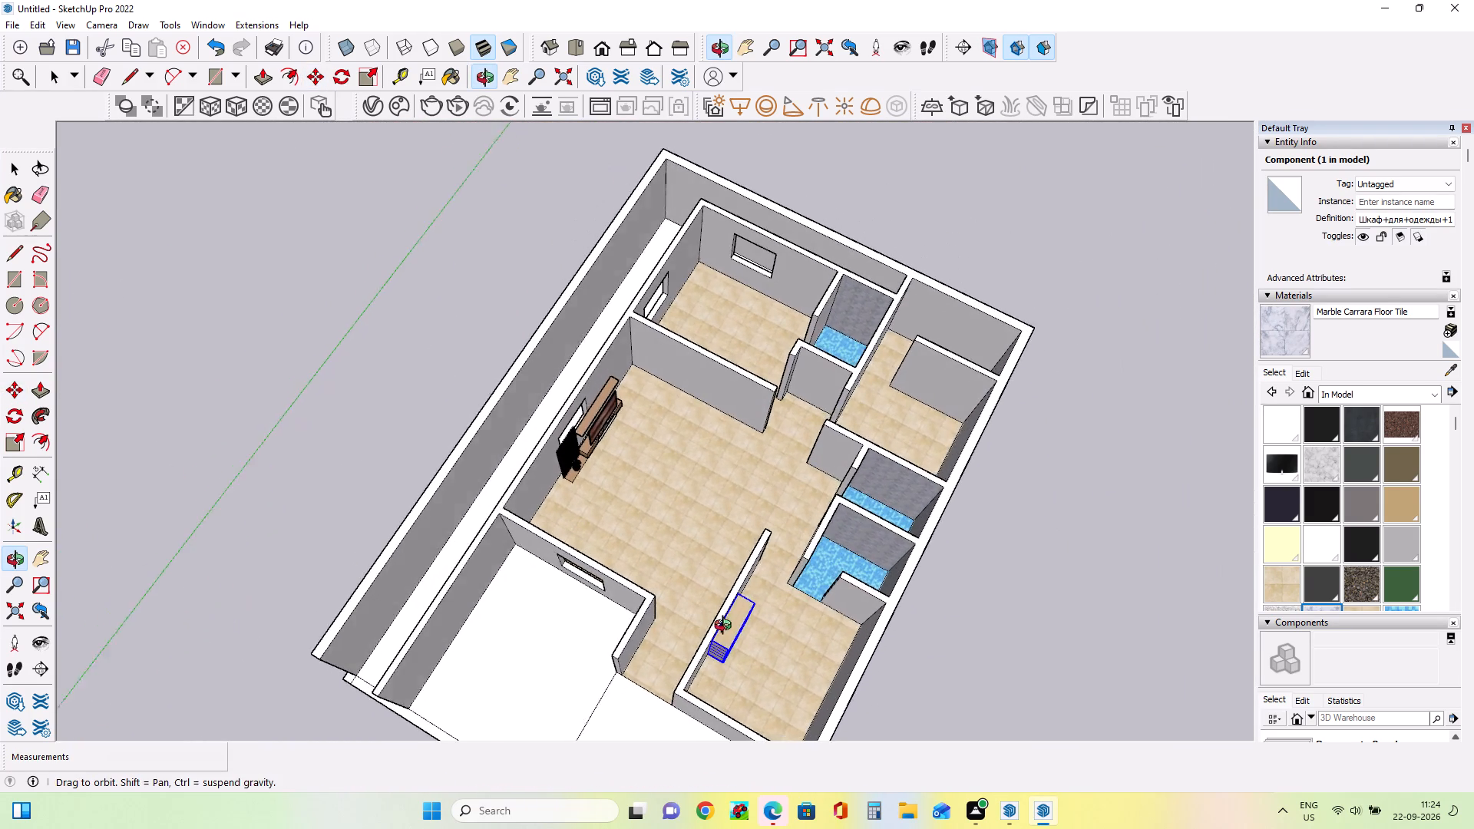
pyautogui.moveTo(726, 627); pyautogui.dragTo(753, 628, button='middle')
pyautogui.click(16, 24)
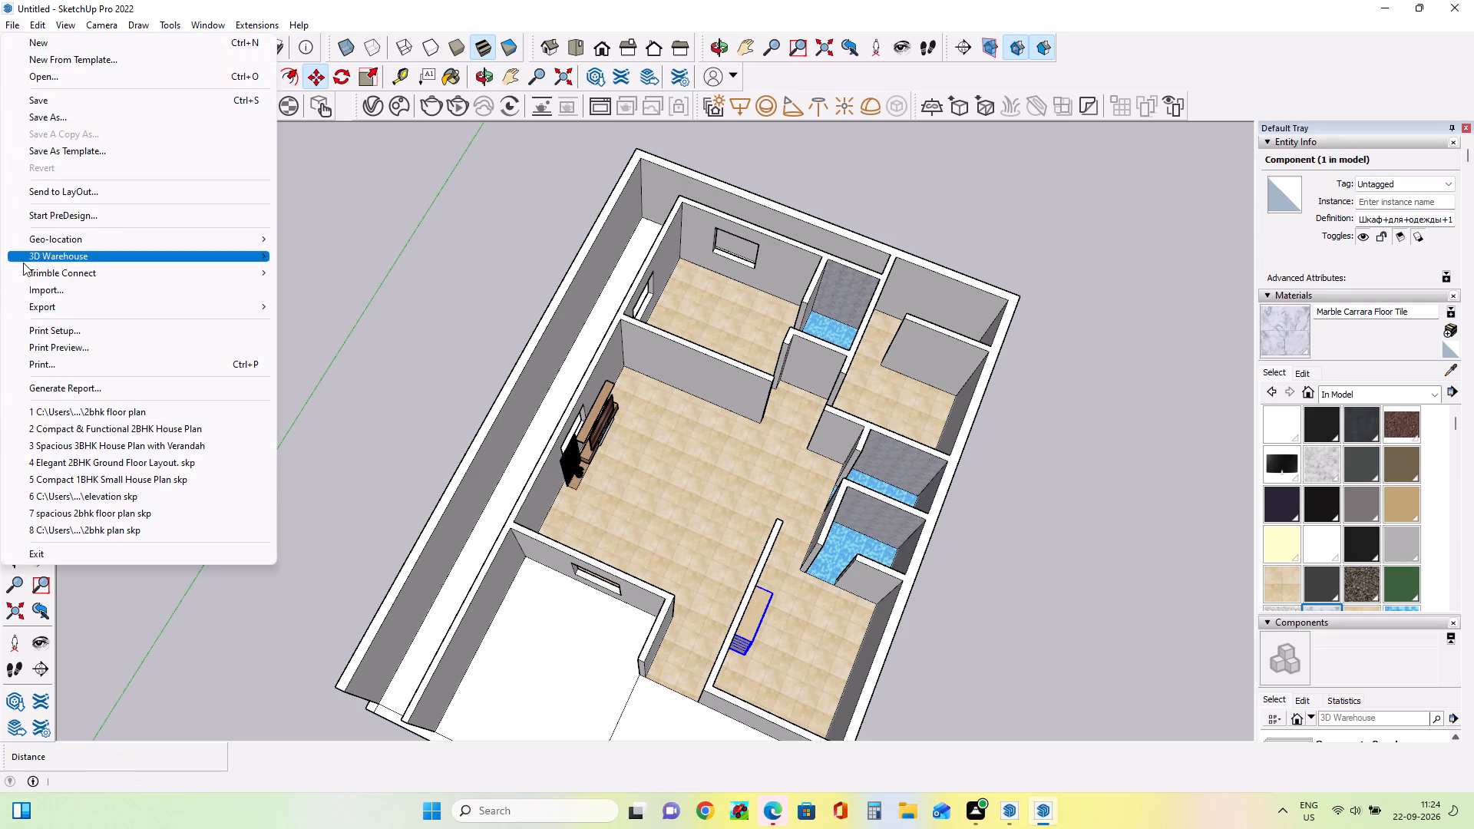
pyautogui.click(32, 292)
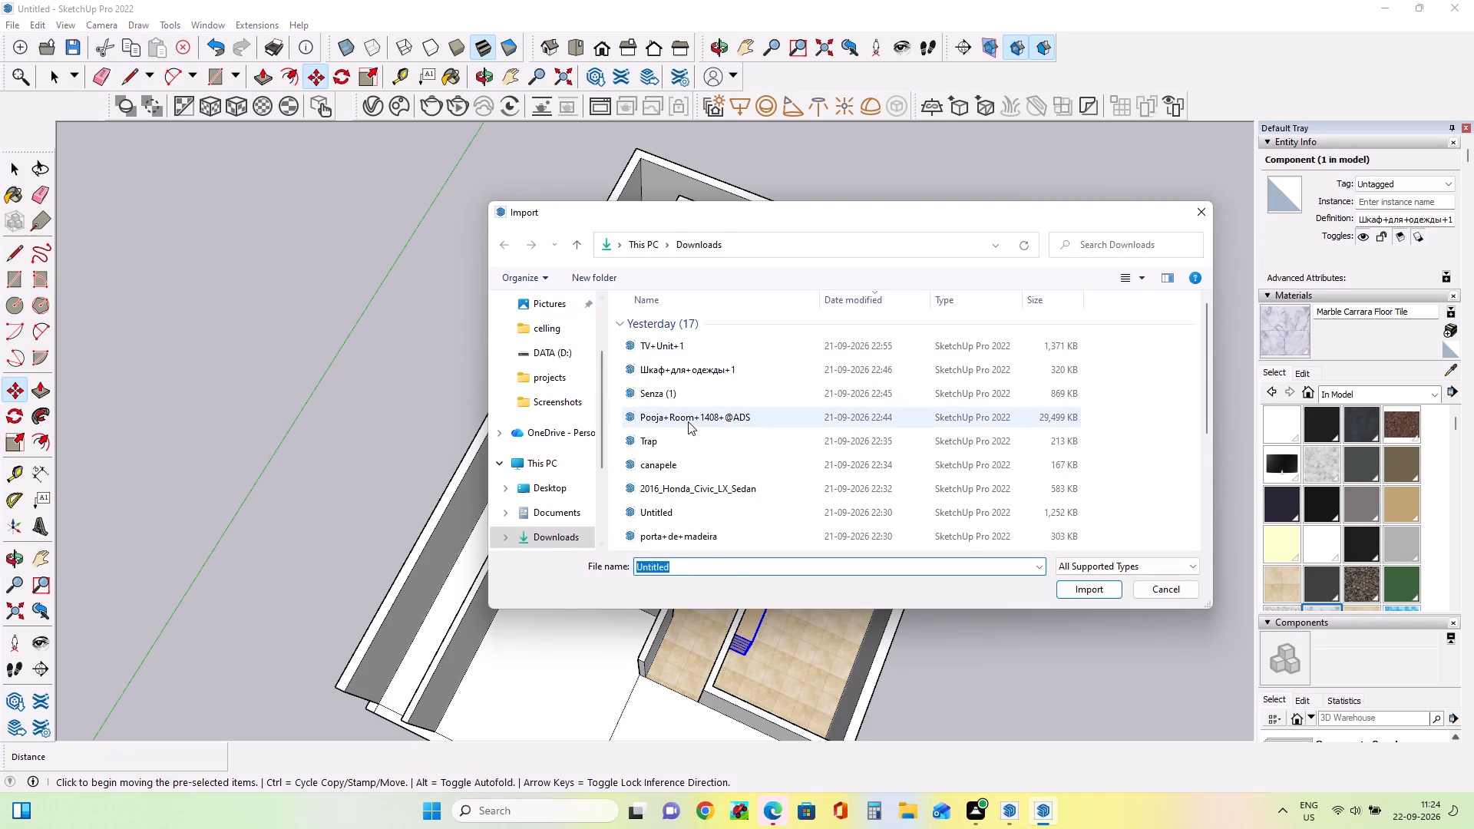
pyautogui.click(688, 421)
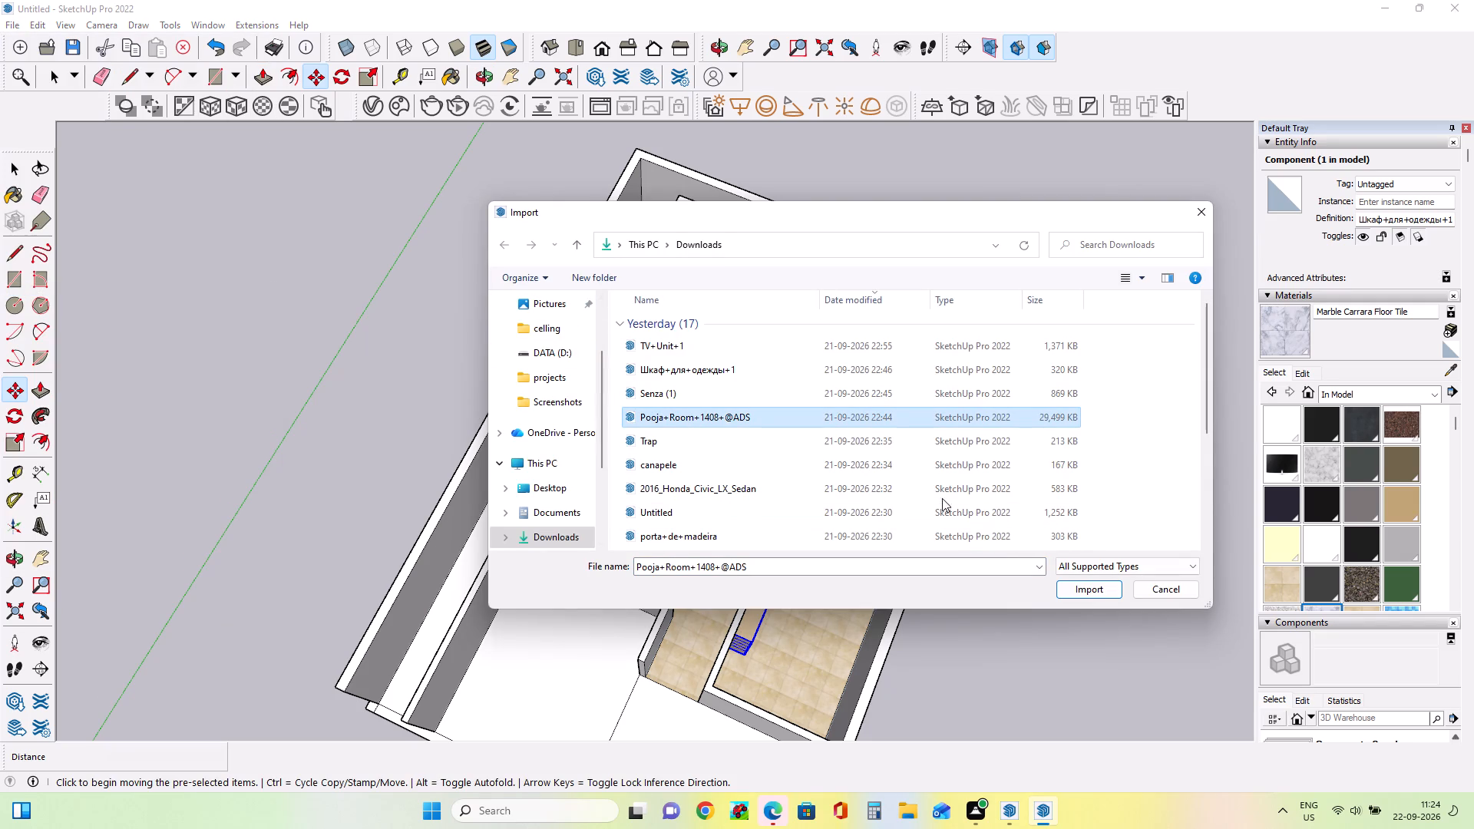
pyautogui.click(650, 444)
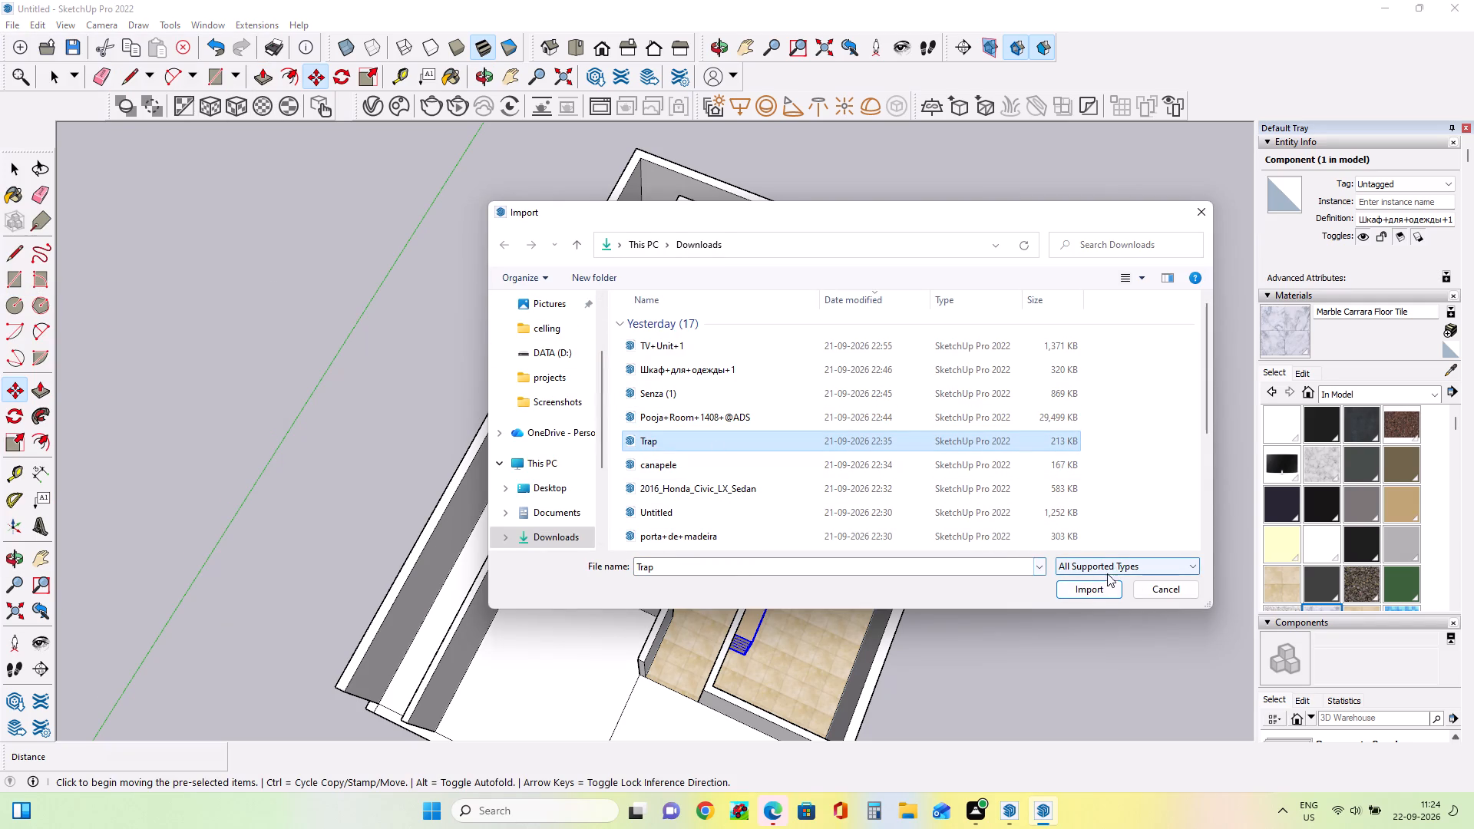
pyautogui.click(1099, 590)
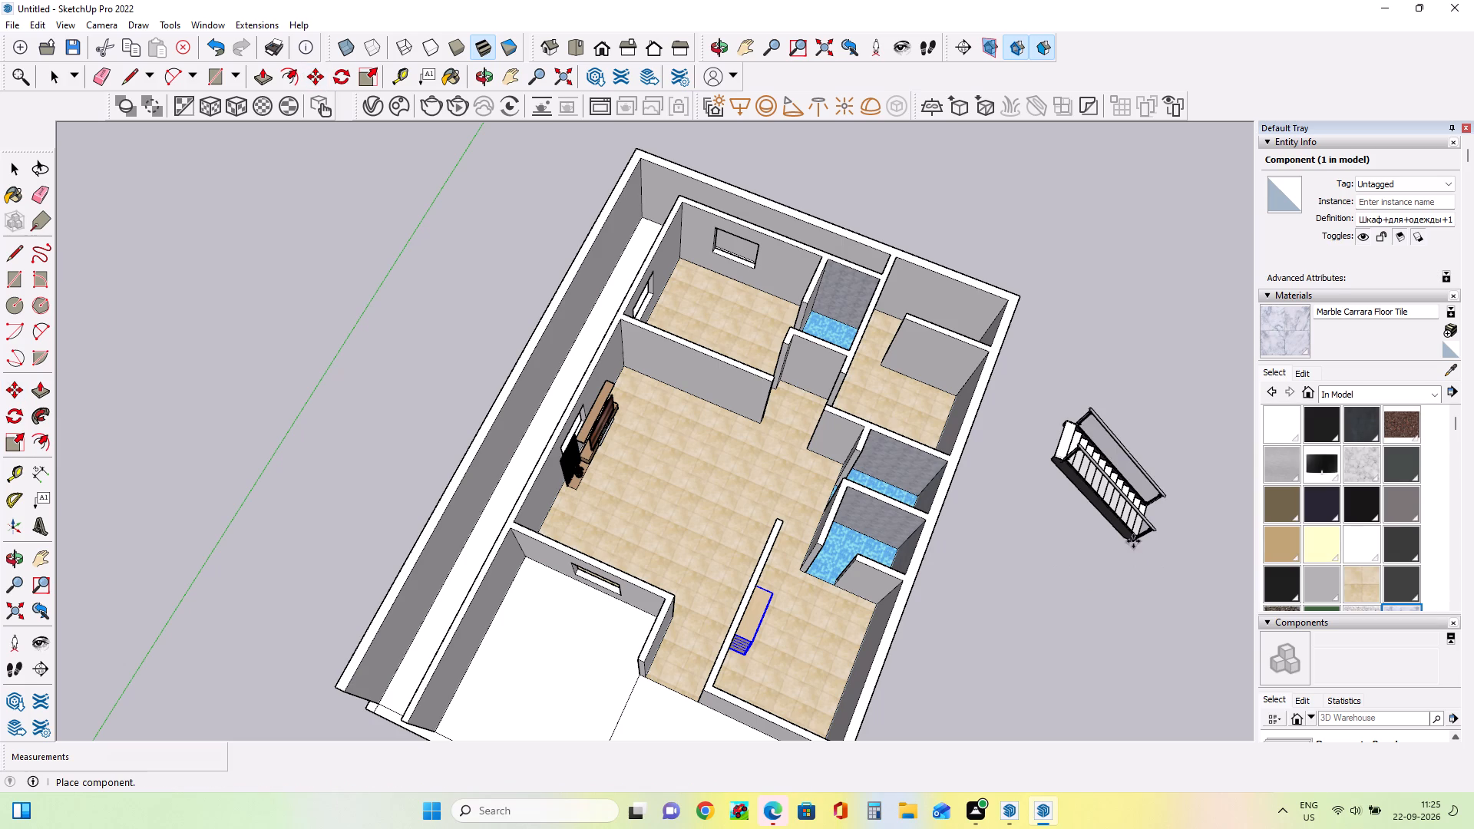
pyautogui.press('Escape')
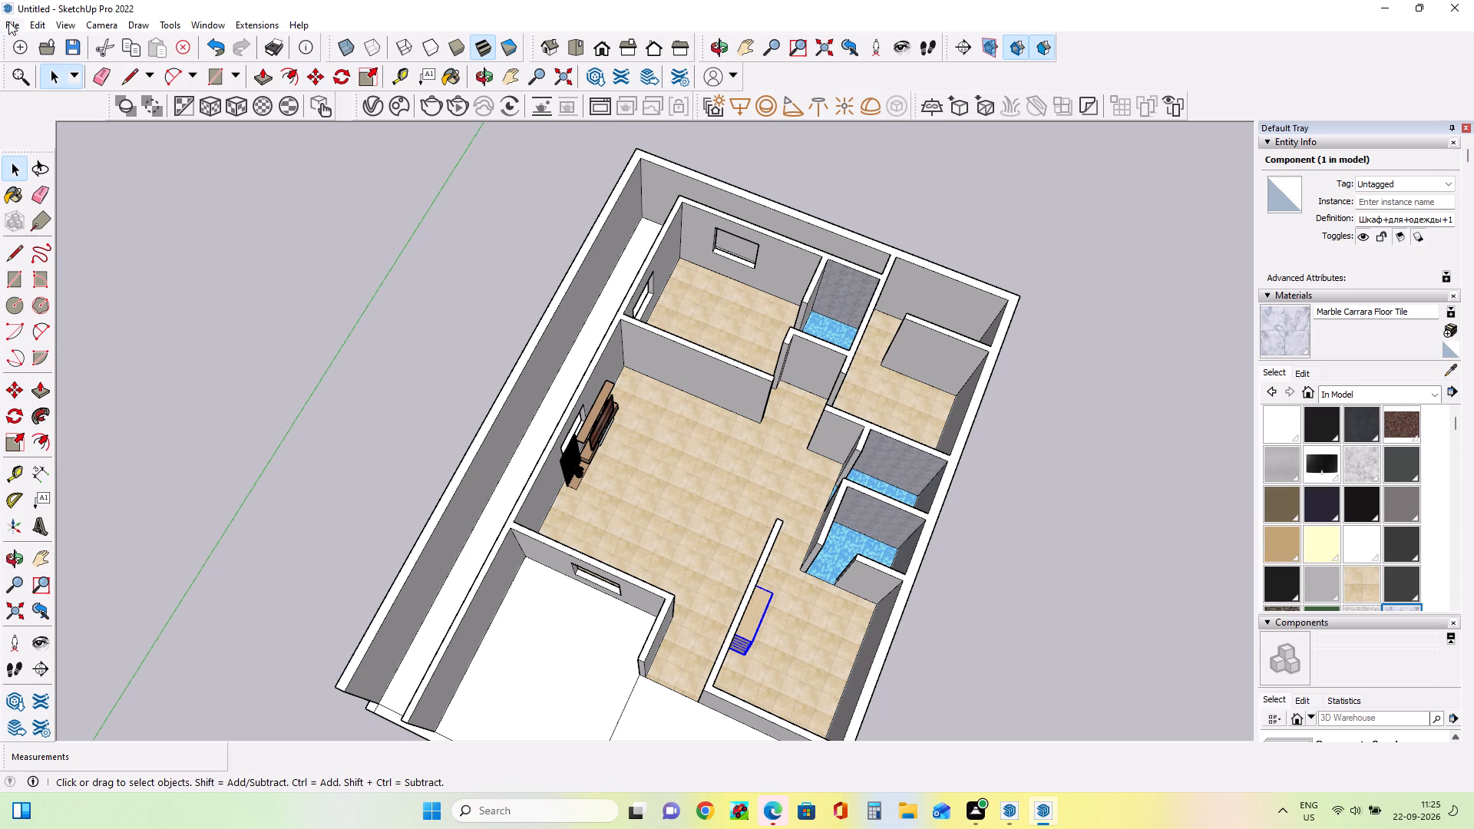
# Import the canapele sofa set from the Downloads folder and place it on the open ground outside the house.
pyautogui.click(8, 22)
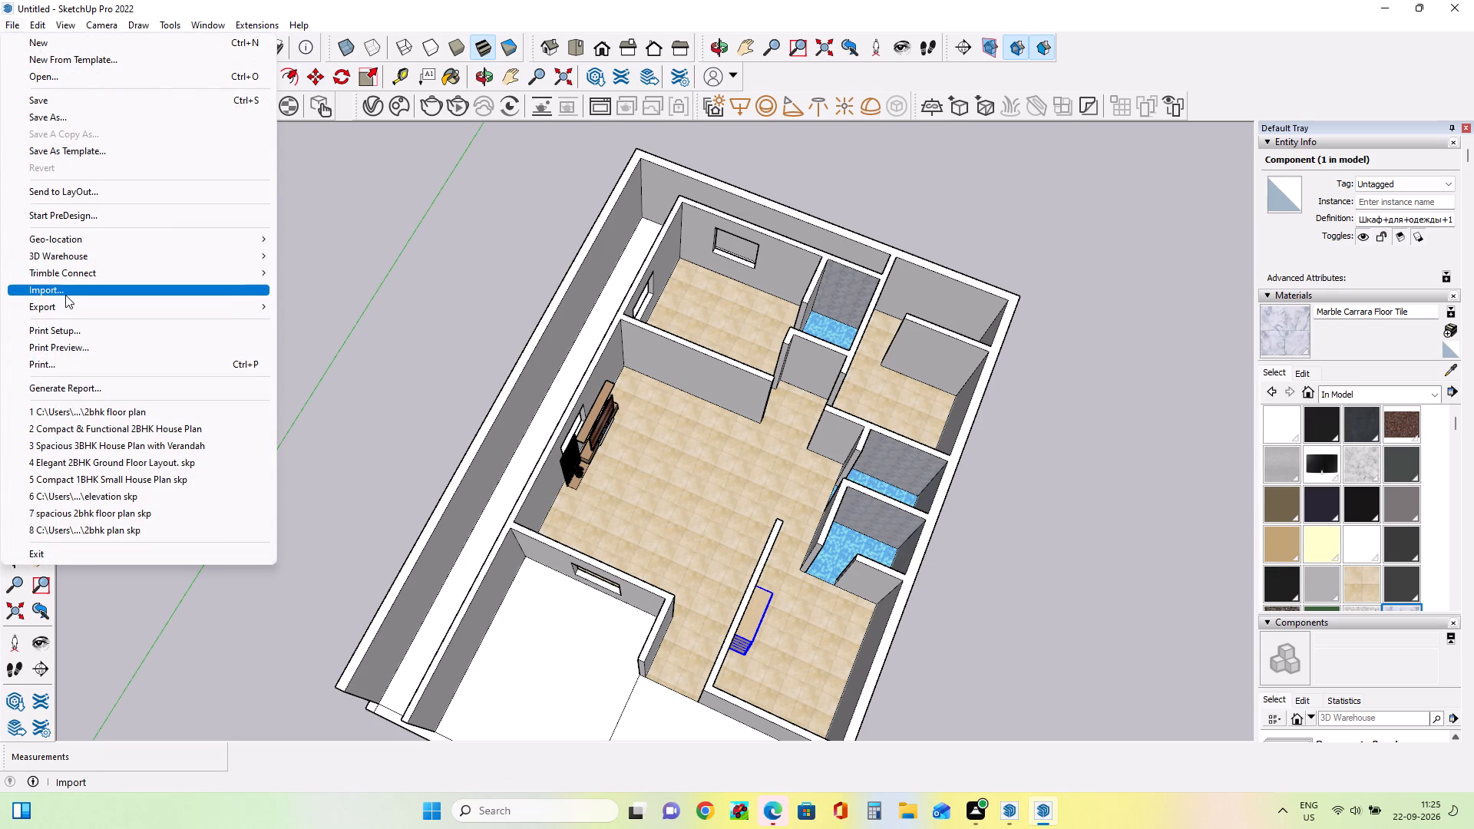
pyautogui.click(65, 295)
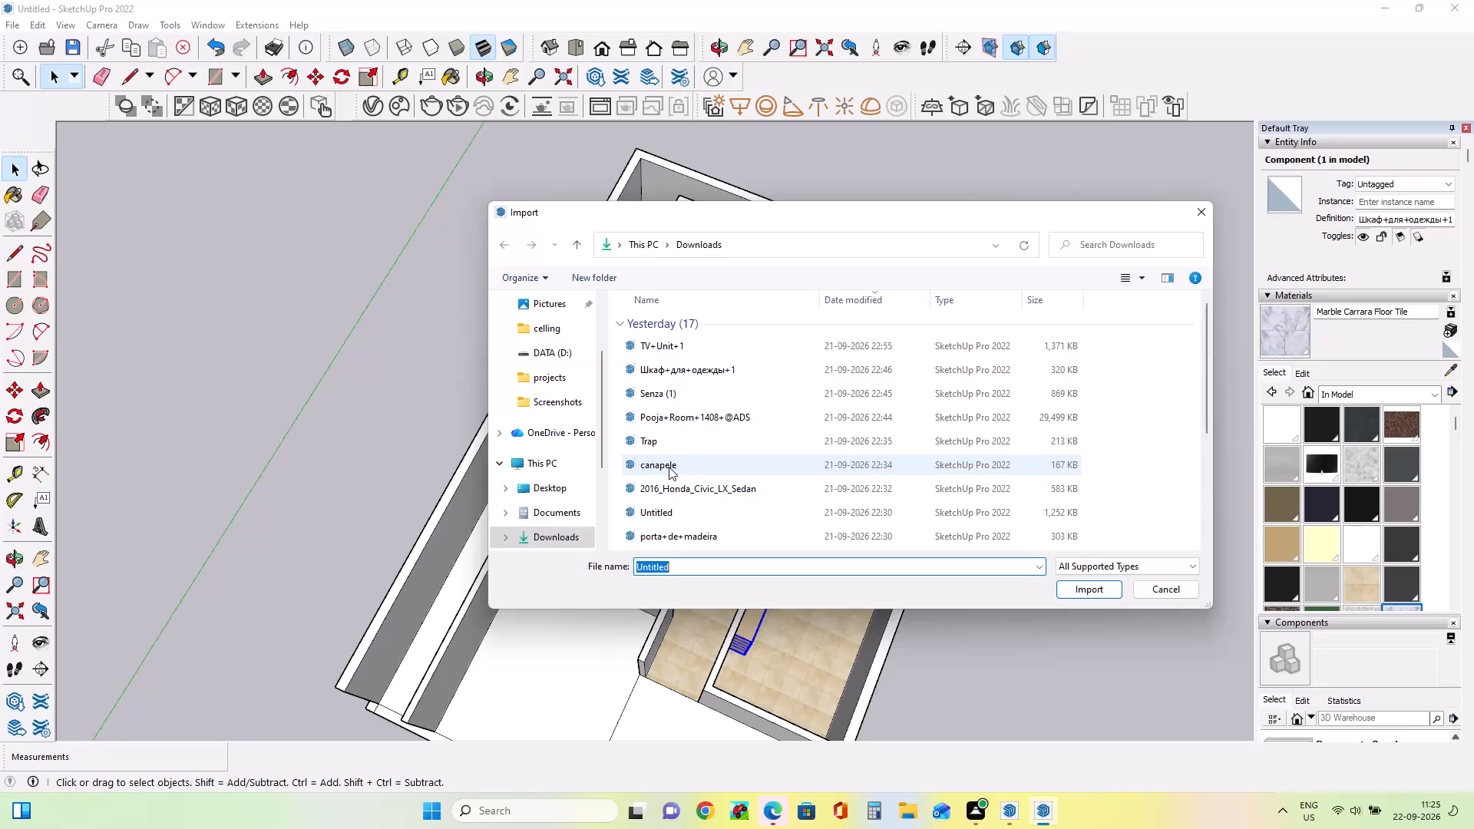
pyautogui.click(669, 467)
pyautogui.click(1096, 593)
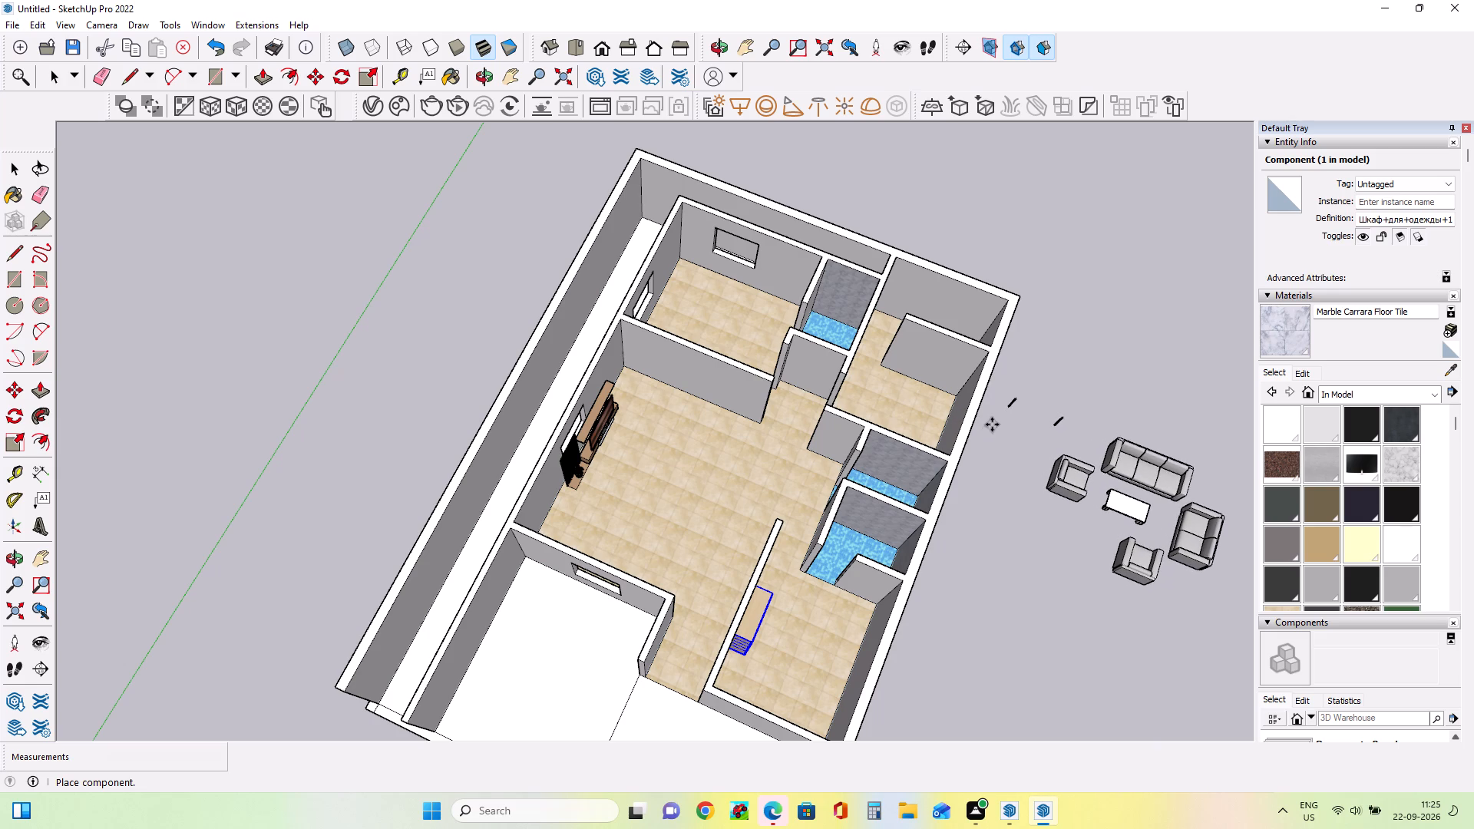
pyautogui.click(992, 424)
# Rotate the sofa set 90° in the horizontal plane about a point outside the house.
pyautogui.moveTo(664, 585); pyautogui.dragTo(923, 675, button='middle')
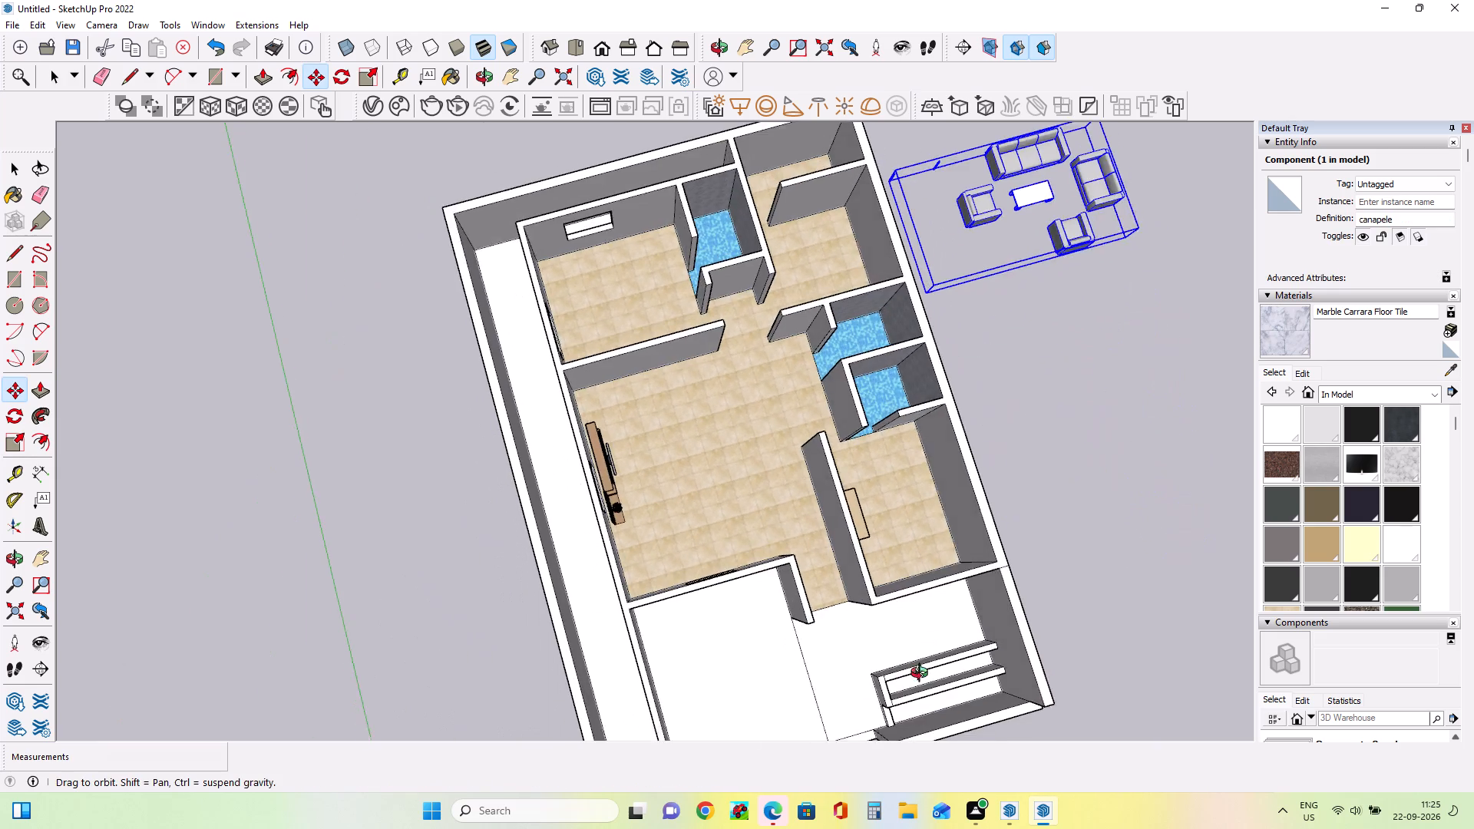
pyautogui.moveTo(923, 675); pyautogui.dragTo(901, 603, button='middle')
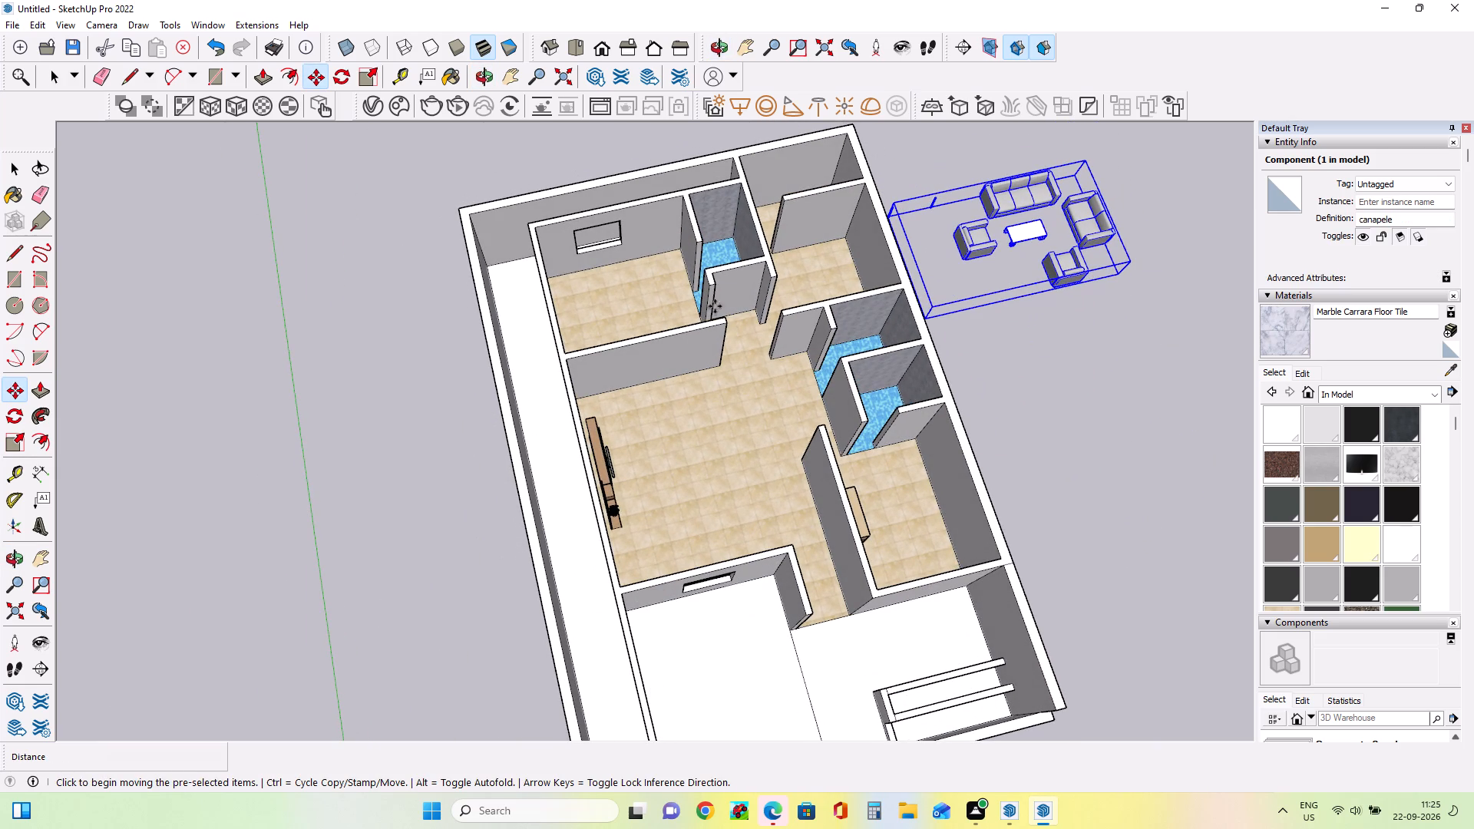
pyautogui.click(9, 419)
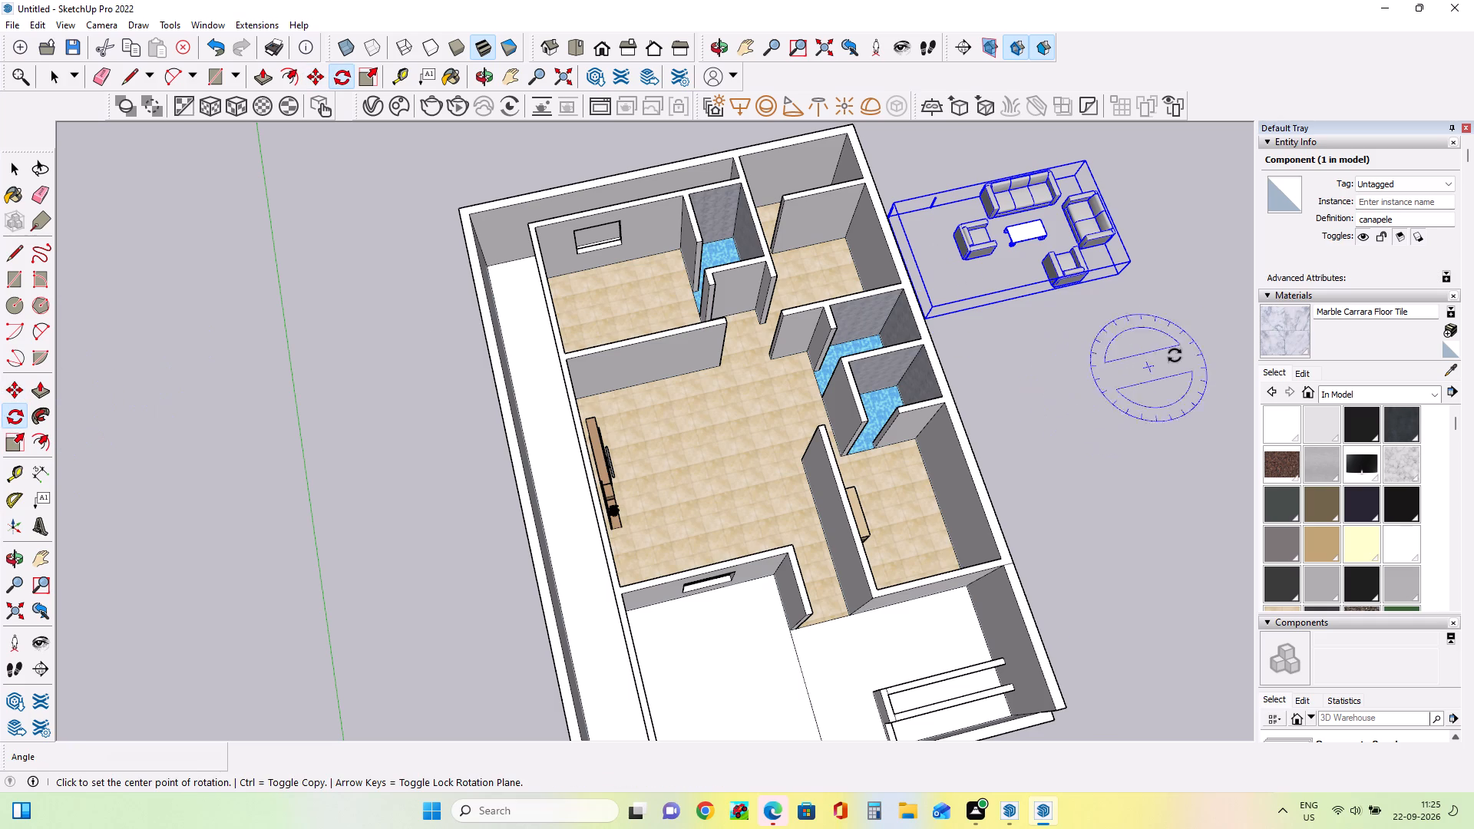
pyautogui.click(1175, 357)
pyautogui.click(1023, 397)
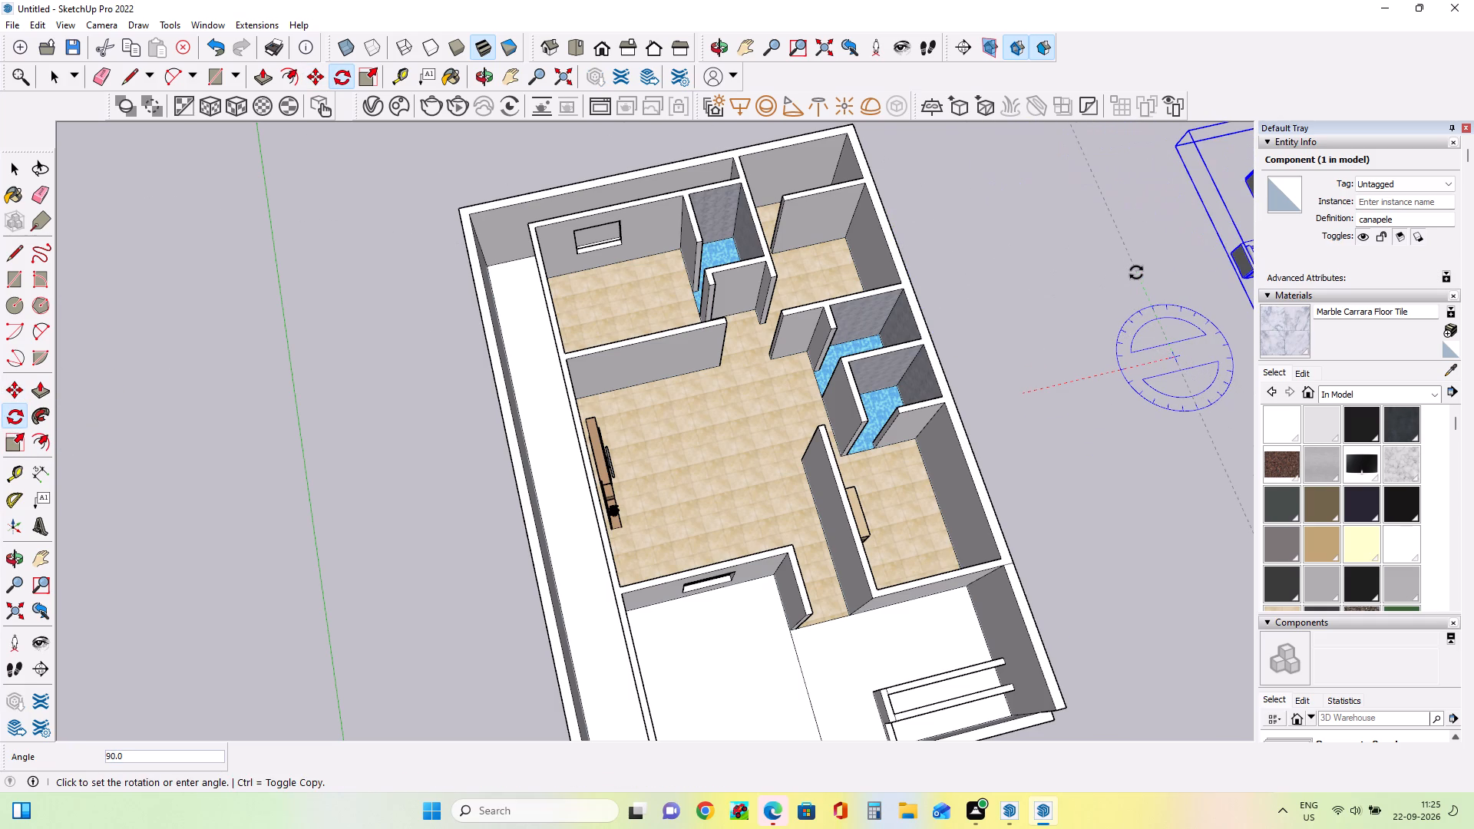
pyautogui.click(1136, 272)
# Scale the sofa set down uniformly to about 0.76 of its size from a corner.
pyautogui.scroll(-7, 1037, 347)
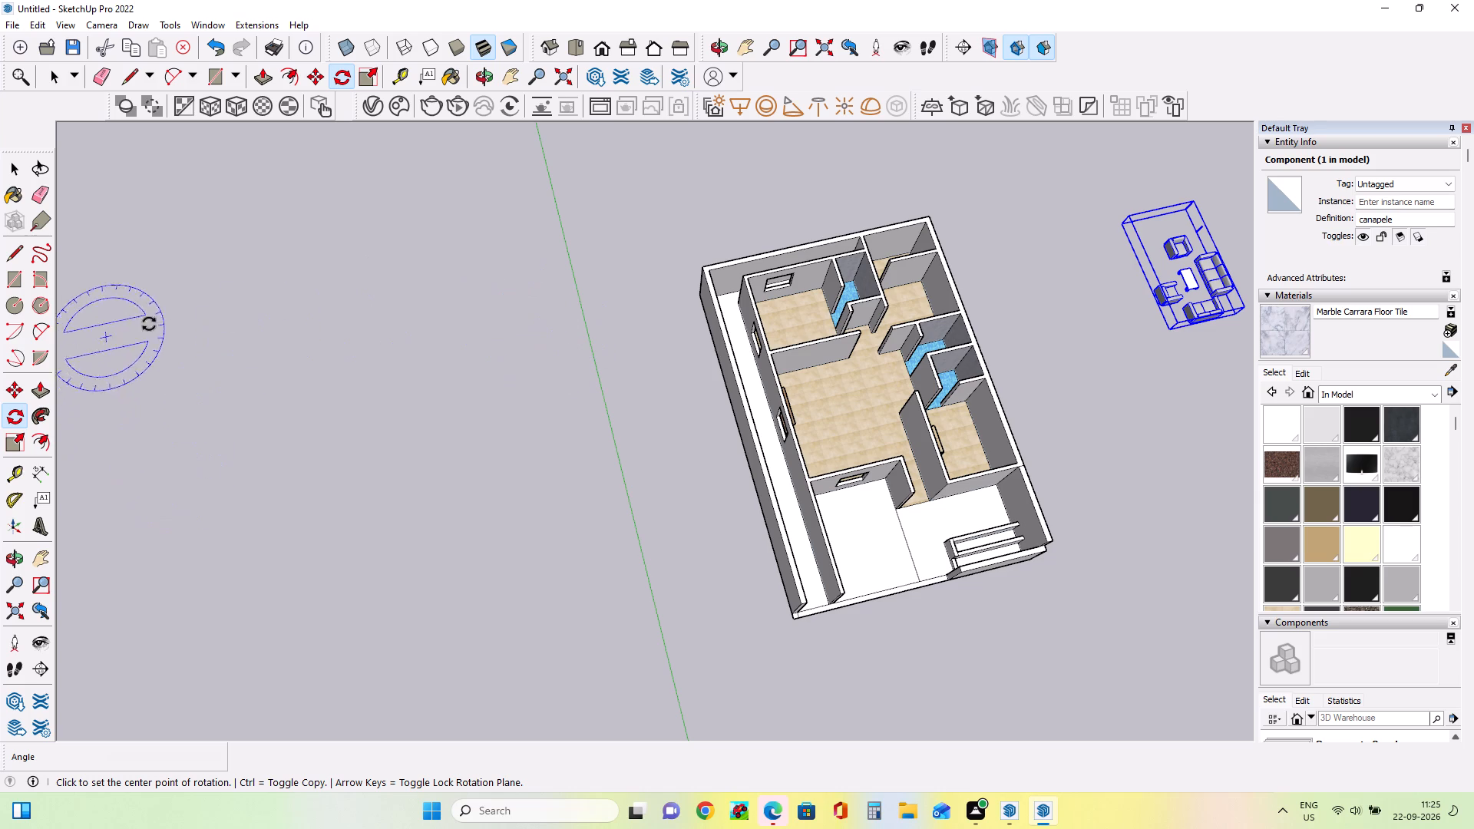
pyautogui.click(15, 441)
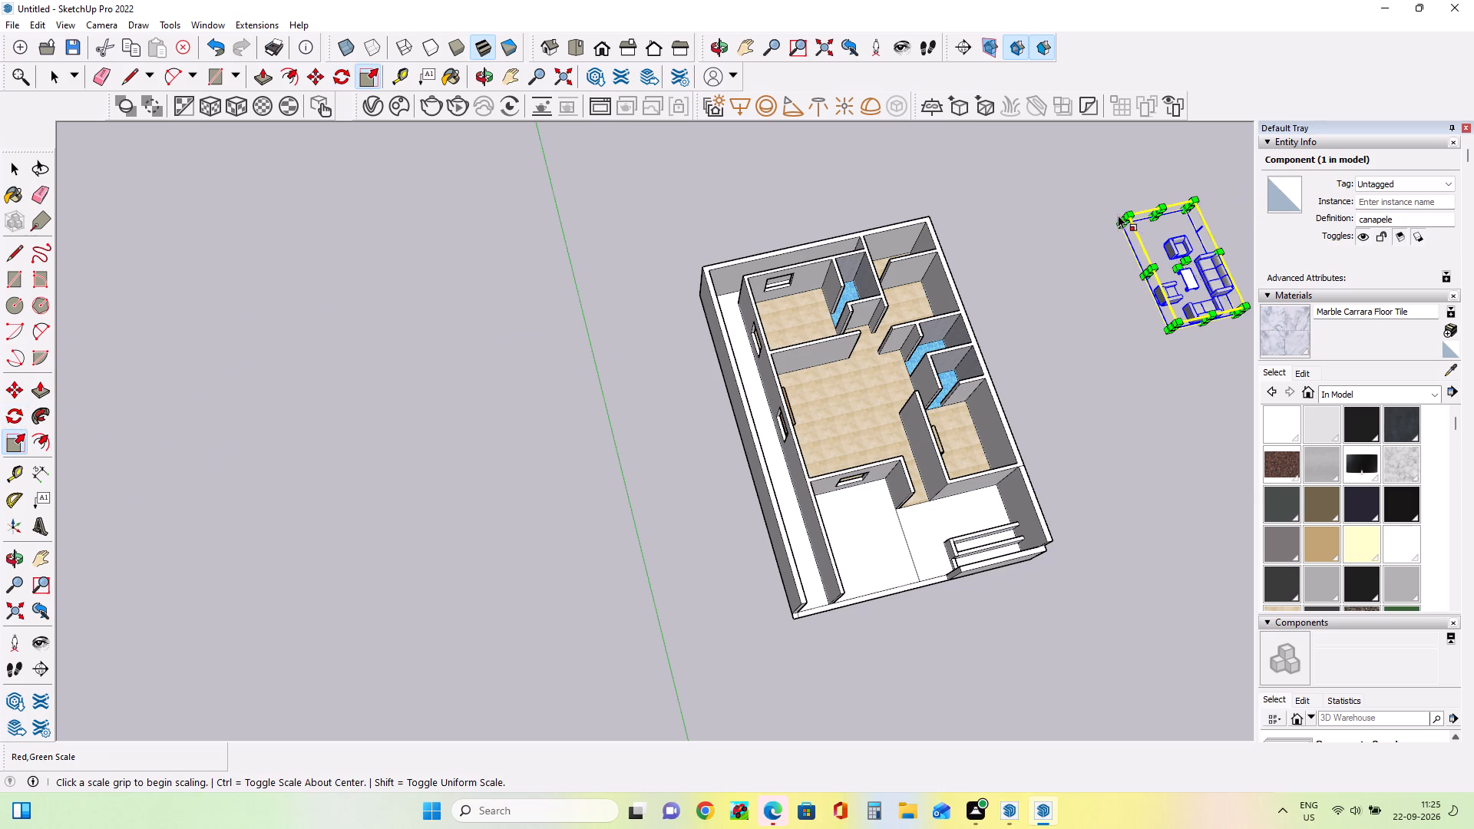
pyautogui.click(1122, 210)
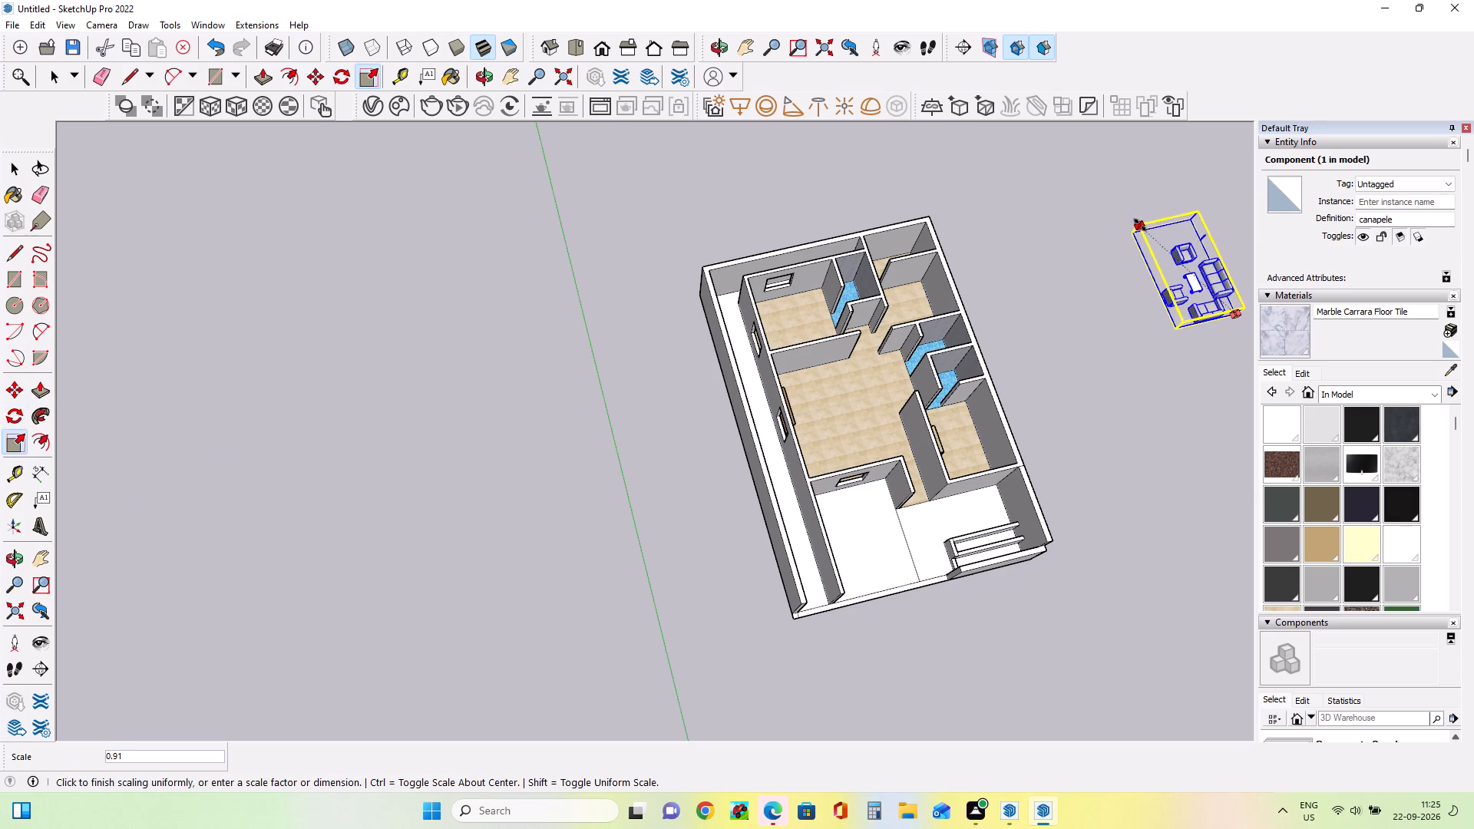
pyautogui.click(1147, 246)
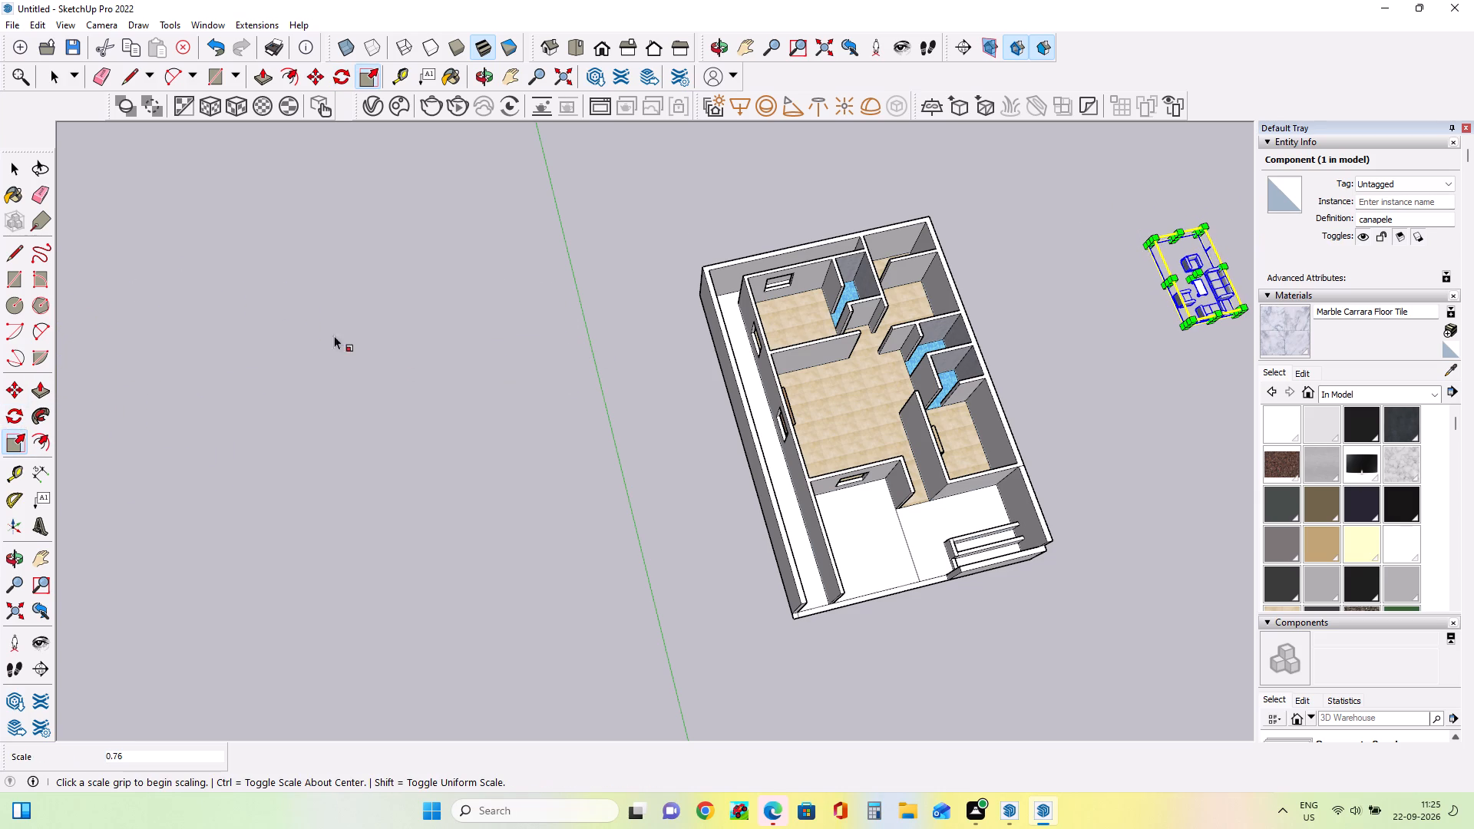
# Move the sofa set into the tiled central room, facing the TV unit and close to the windowed end wall.
pyautogui.click(22, 395)
pyautogui.click(1188, 331)
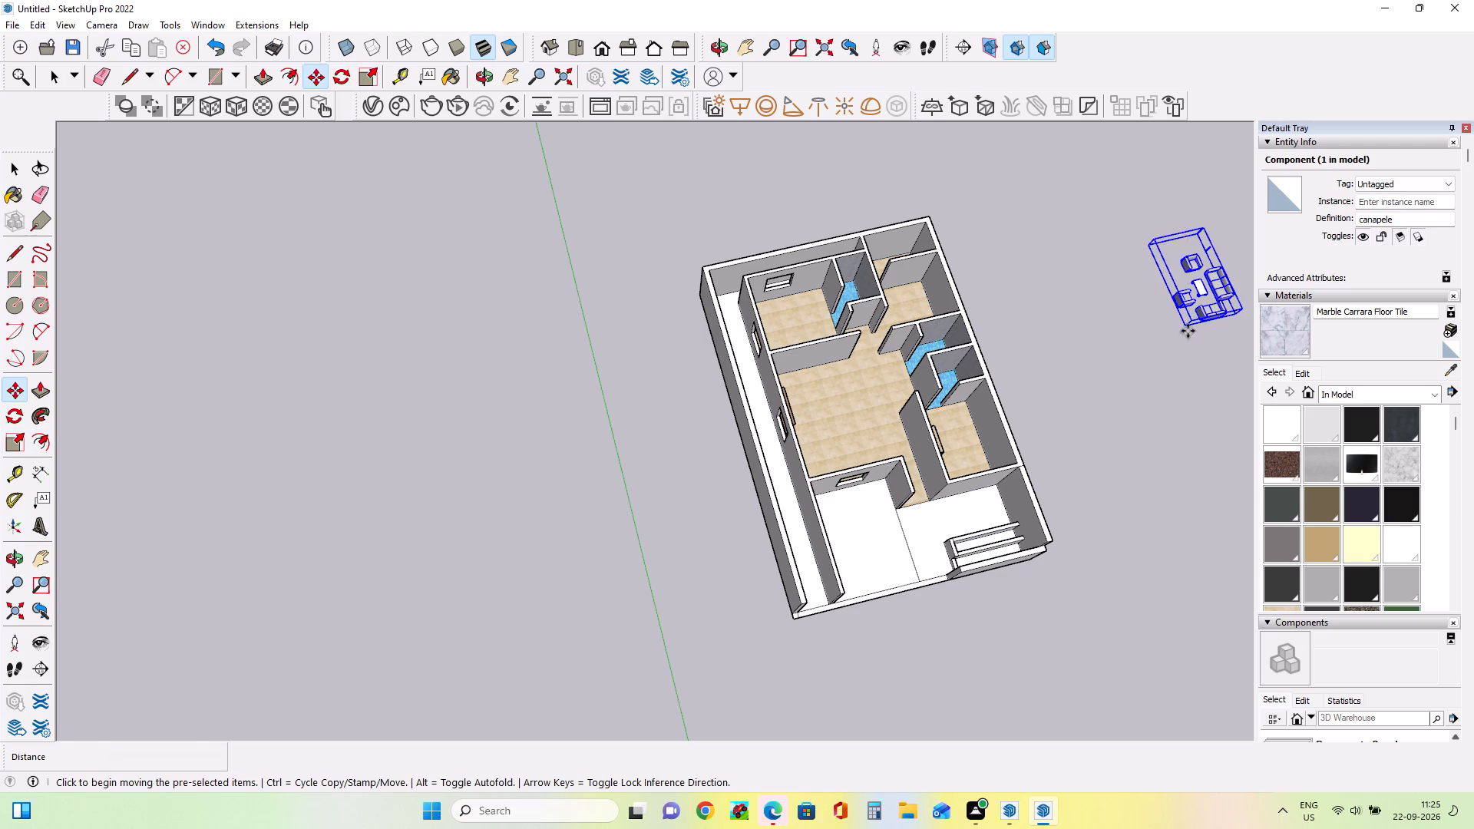
pyautogui.click(832, 461)
pyautogui.scroll(5, 897, 425)
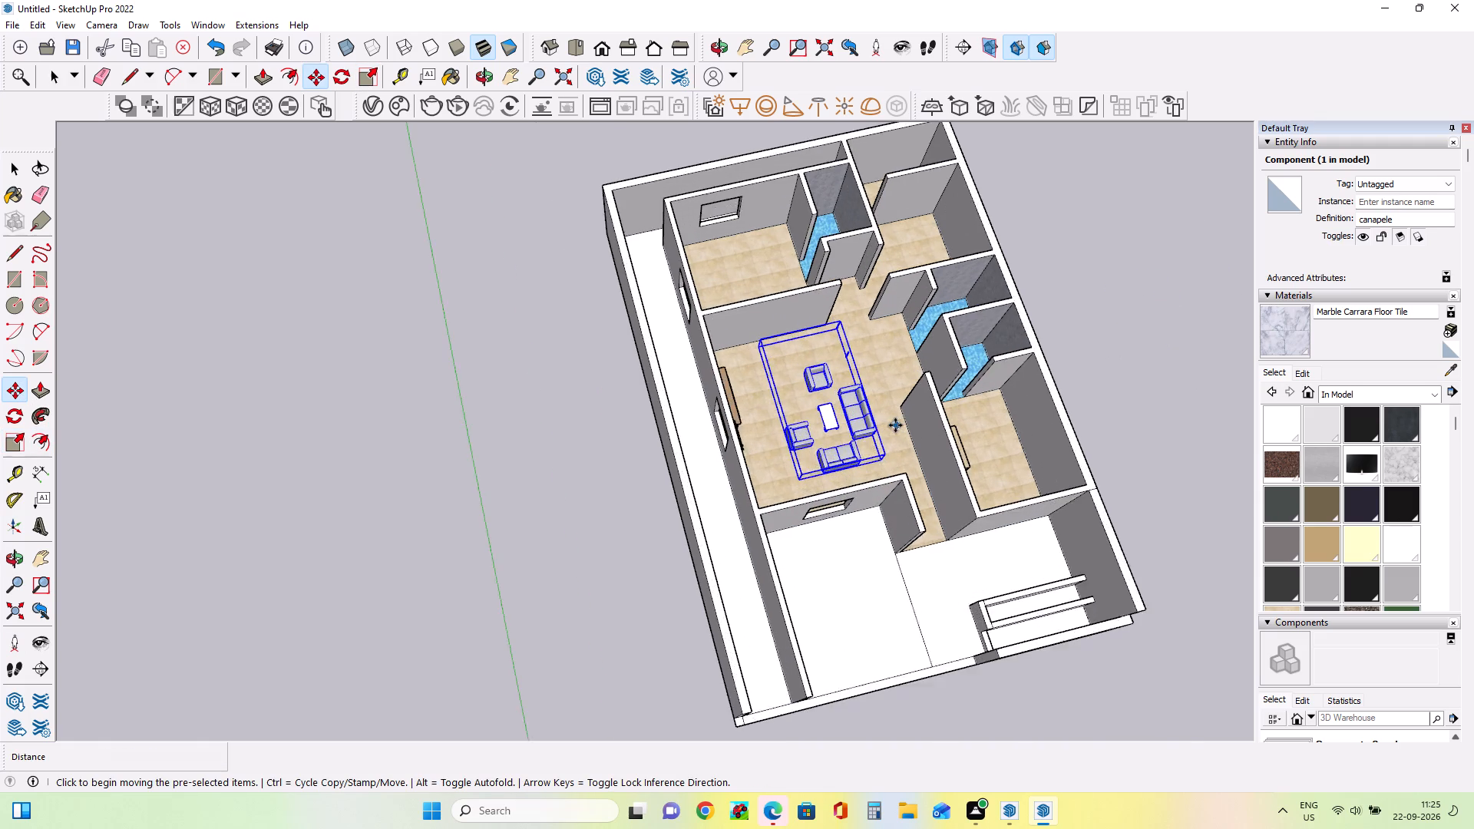
pyautogui.scroll(3, 895, 425)
pyautogui.click(749, 510)
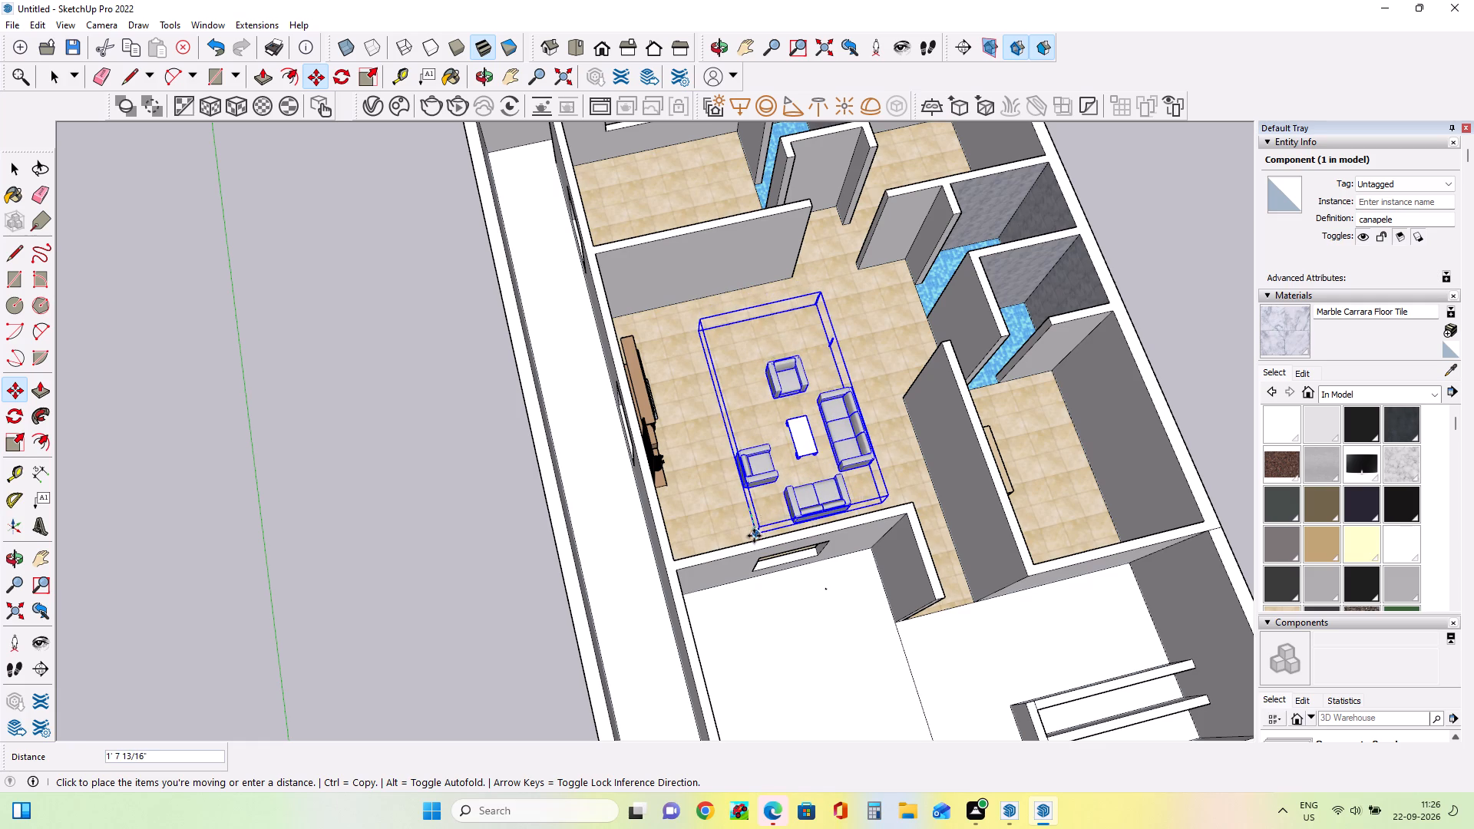
pyautogui.click(754, 538)
pyautogui.moveTo(738, 478); pyautogui.dragTo(1036, 549, button='middle')
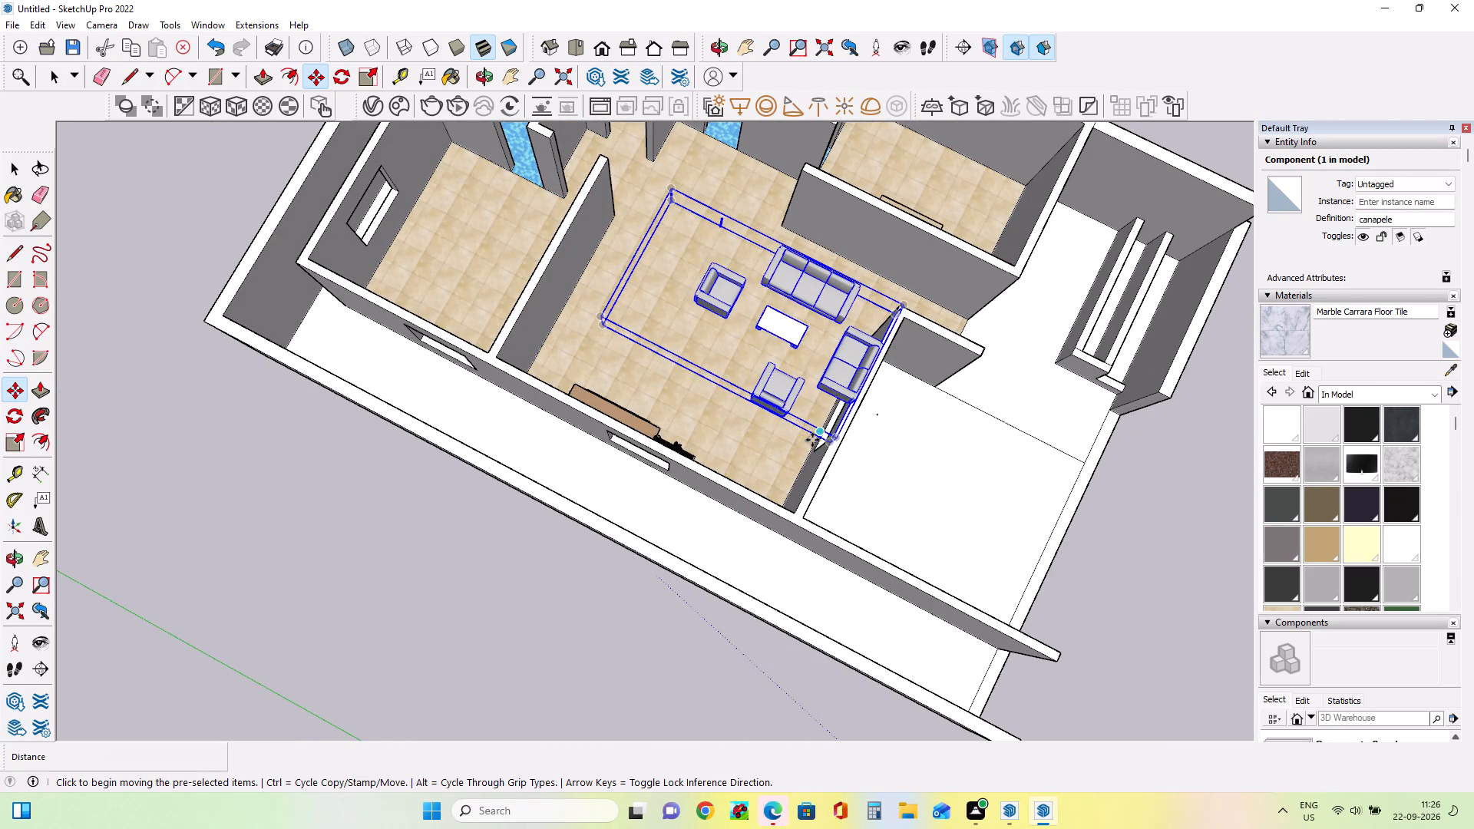
pyautogui.click(829, 441)
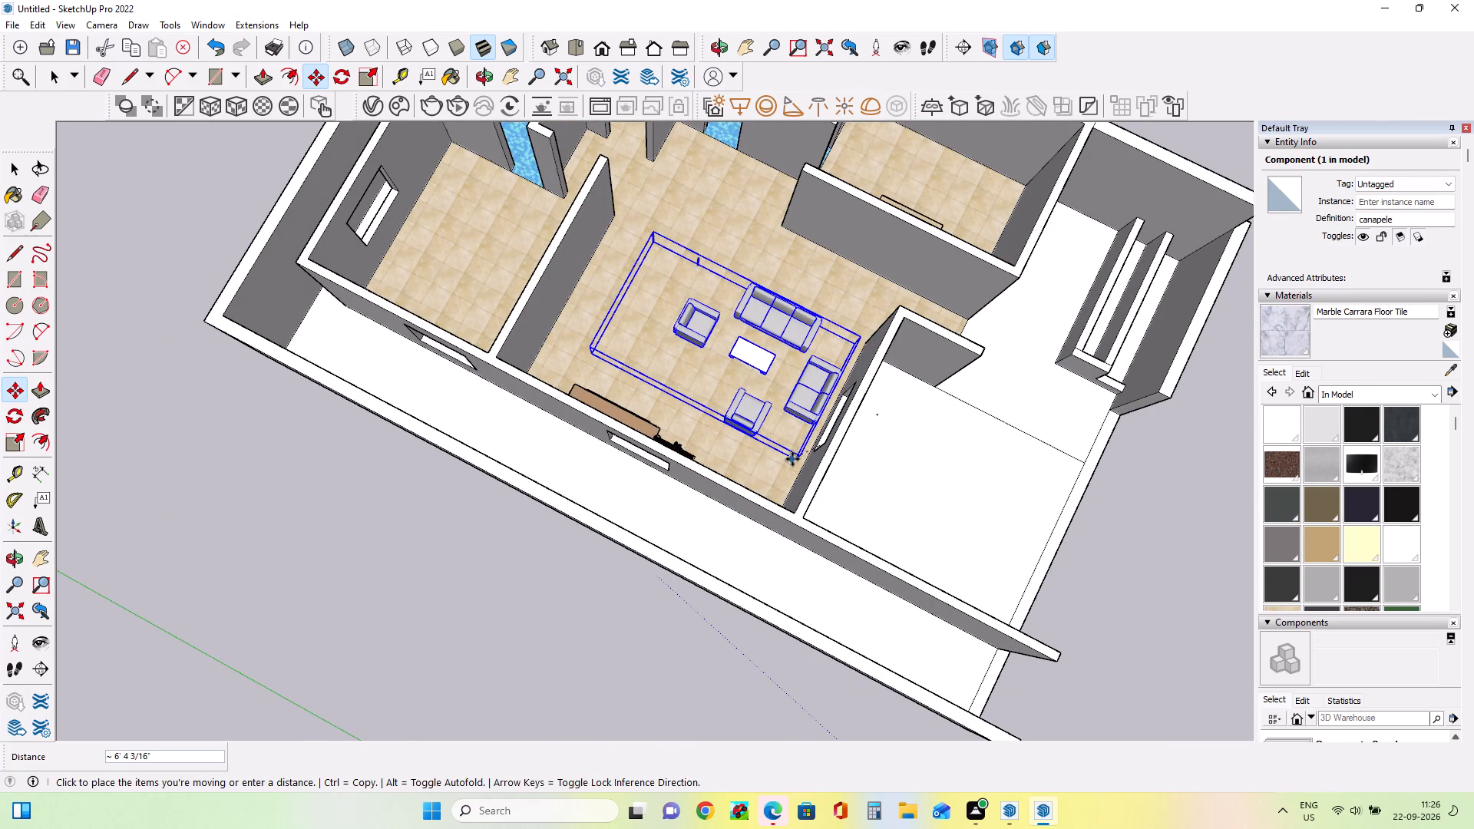
pyautogui.click(795, 461)
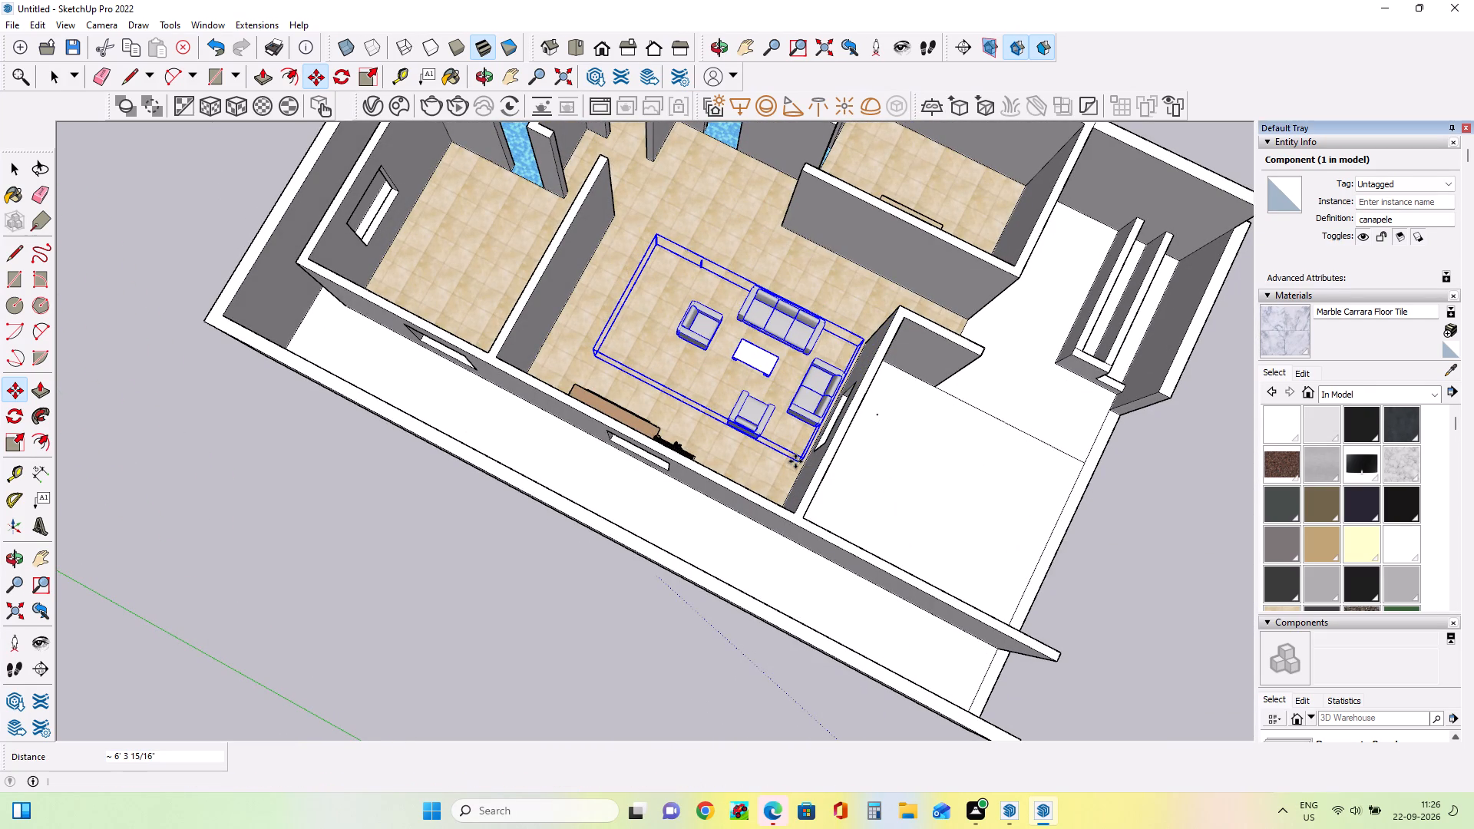
# Shorten the sofa set along the red axis to about 0.81, from its side facing away from the windowed wall.
pyautogui.click(12, 439)
pyautogui.click(627, 300)
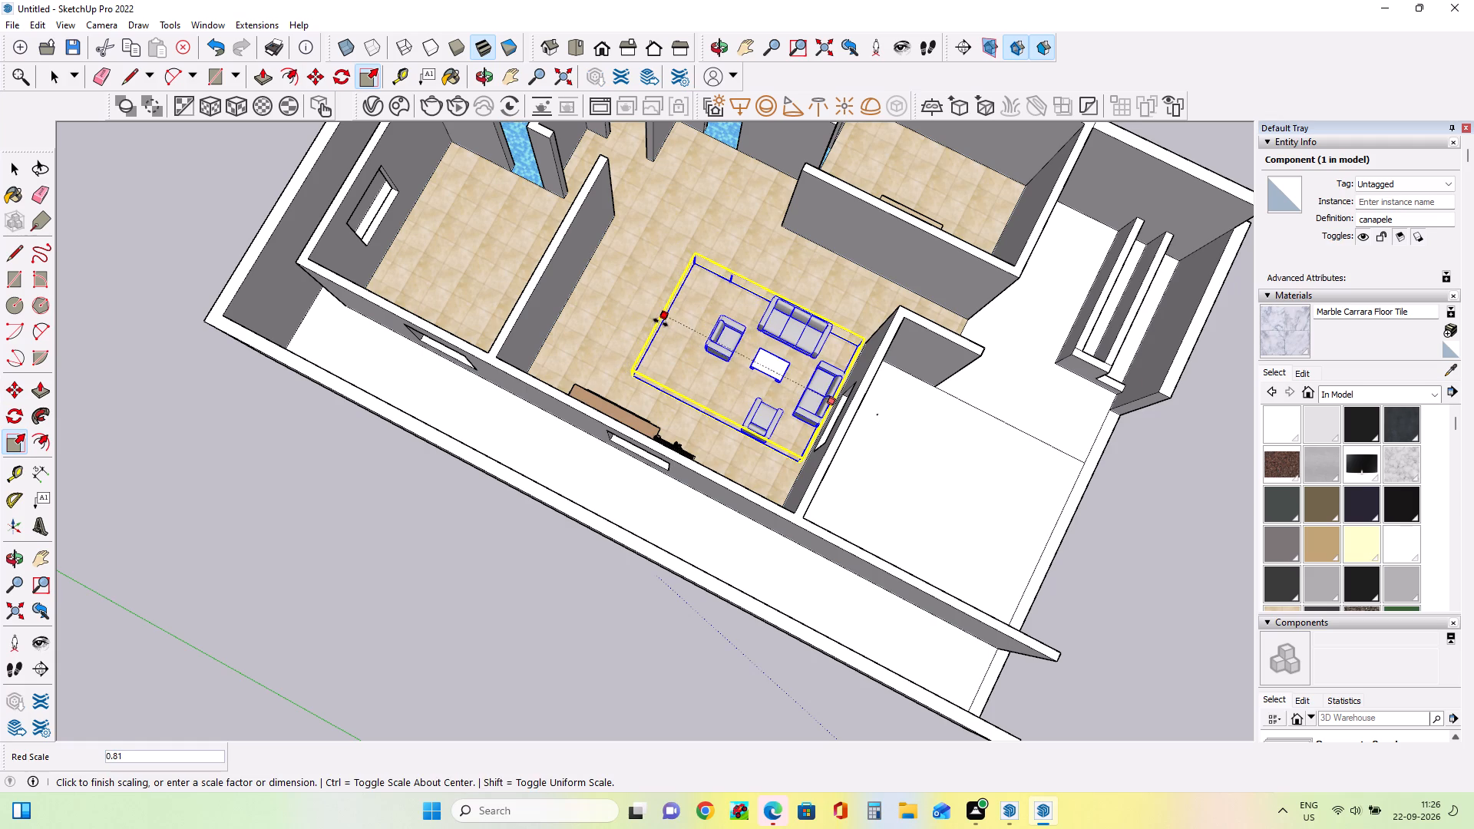
pyautogui.click(664, 328)
# Move the sofa set about 2' 8 13/16" across the living room floor, away from the TV unit wall.
pyautogui.moveTo(914, 508); pyautogui.dragTo(898, 510, button='middle')
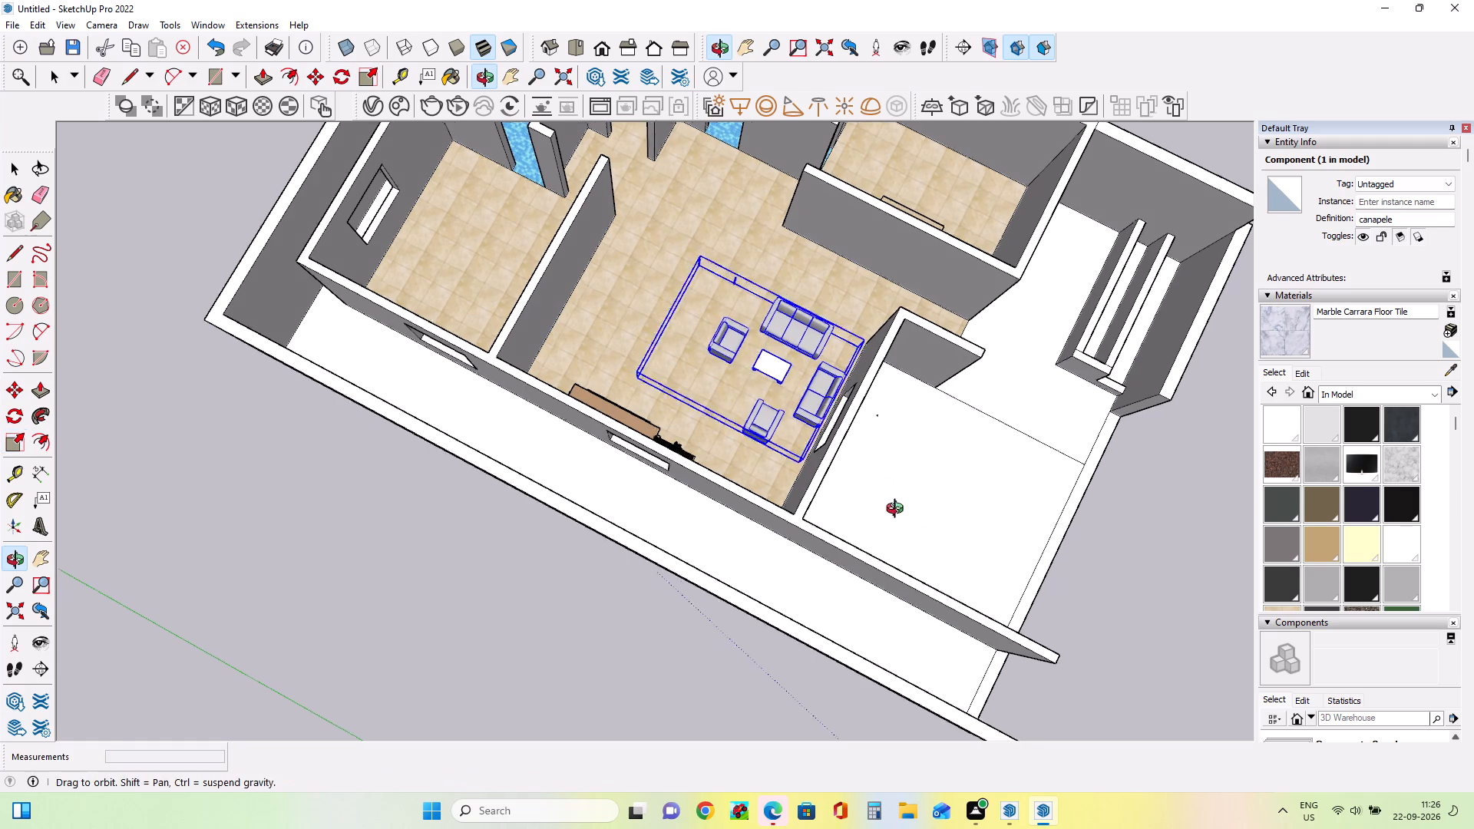
pyautogui.moveTo(898, 510); pyautogui.dragTo(870, 510, button='middle')
pyautogui.moveTo(853, 510); pyautogui.dragTo(283, 423, button='middle')
pyautogui.moveTo(687, 552); pyautogui.dragTo(436, 494, button='middle')
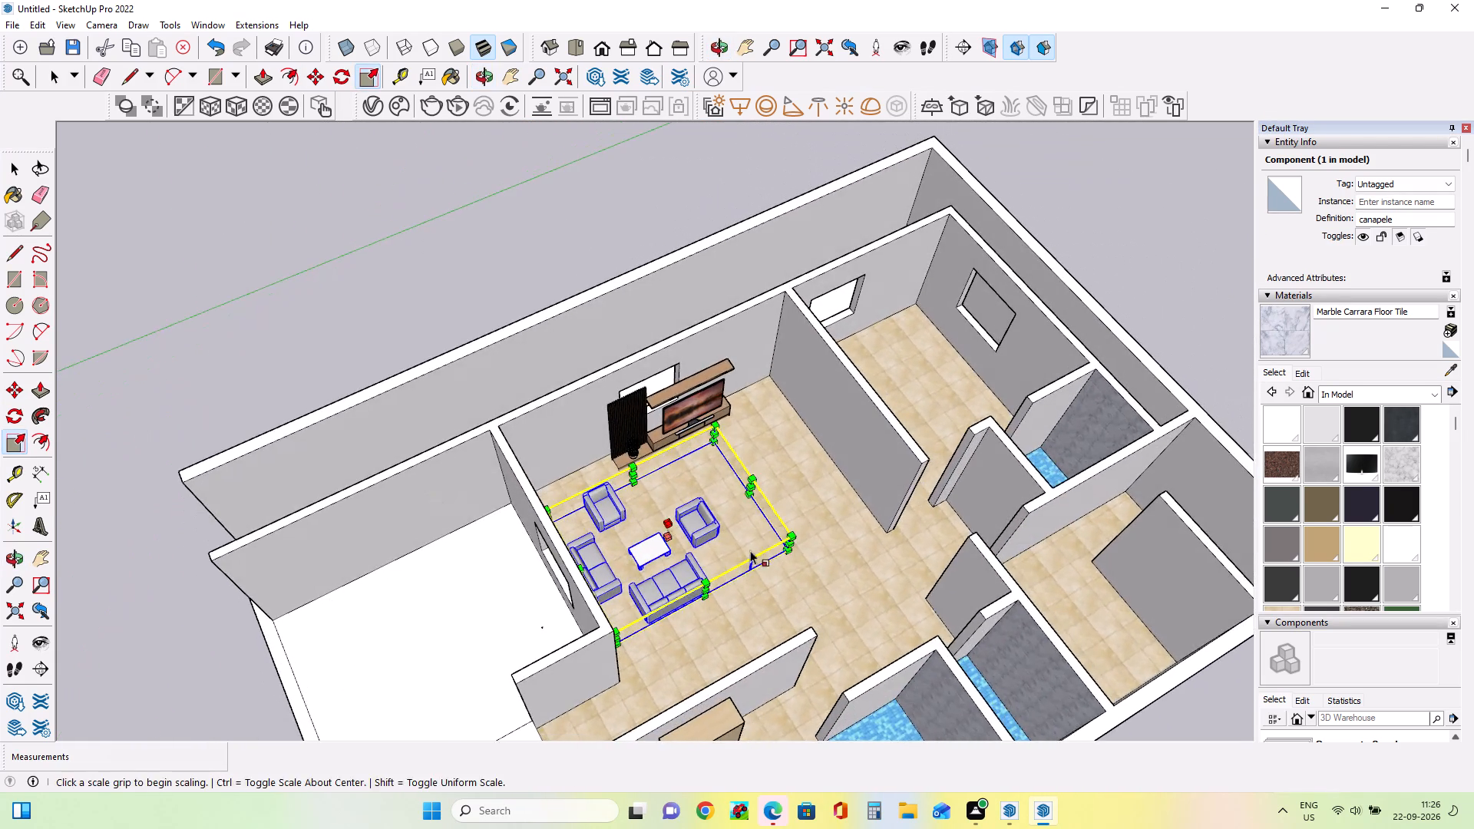
pyautogui.moveTo(805, 557); pyautogui.dragTo(502, 451, button='middle')
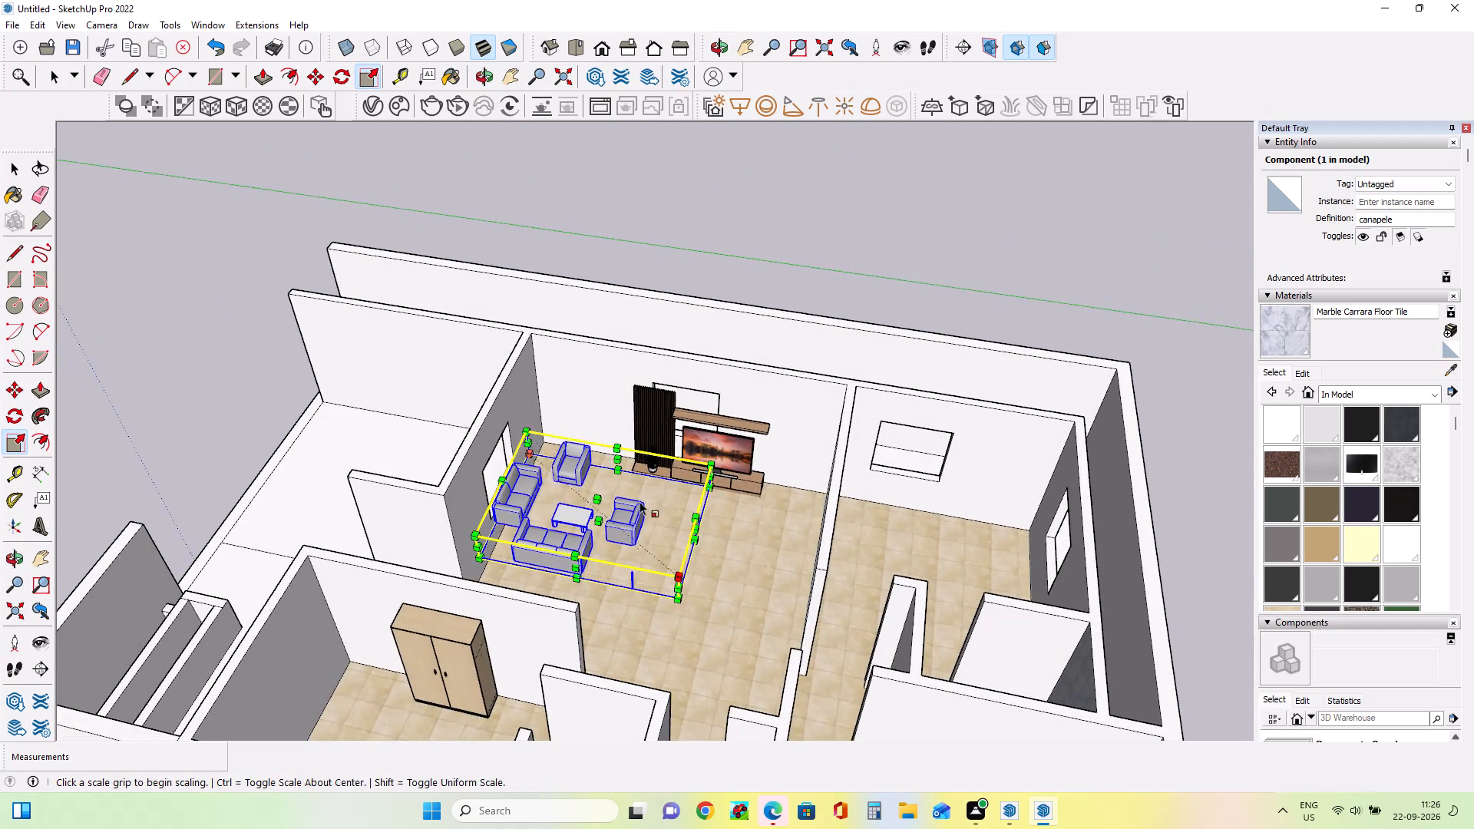
pyautogui.click(13, 391)
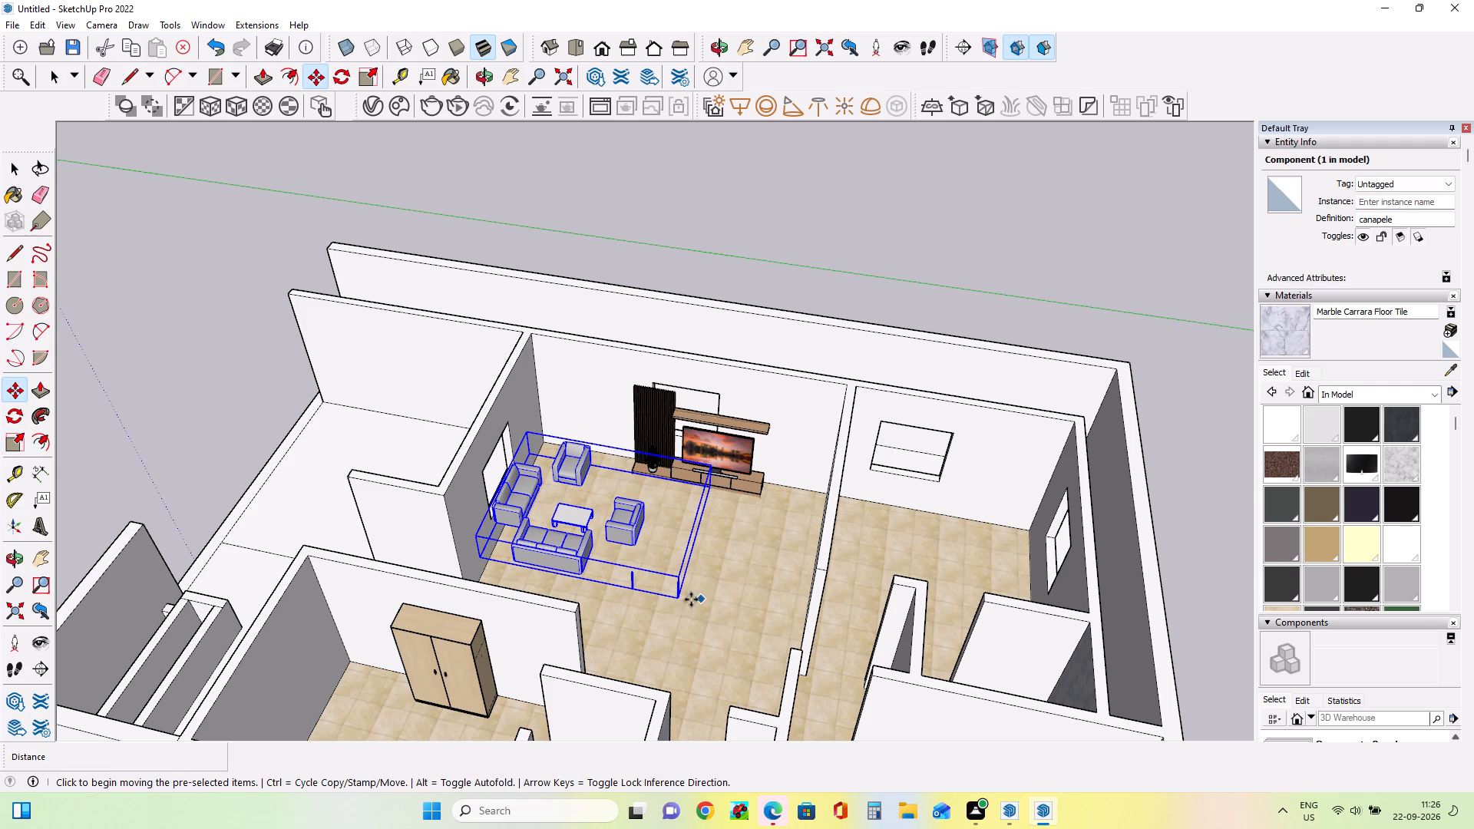
pyautogui.click(676, 599)
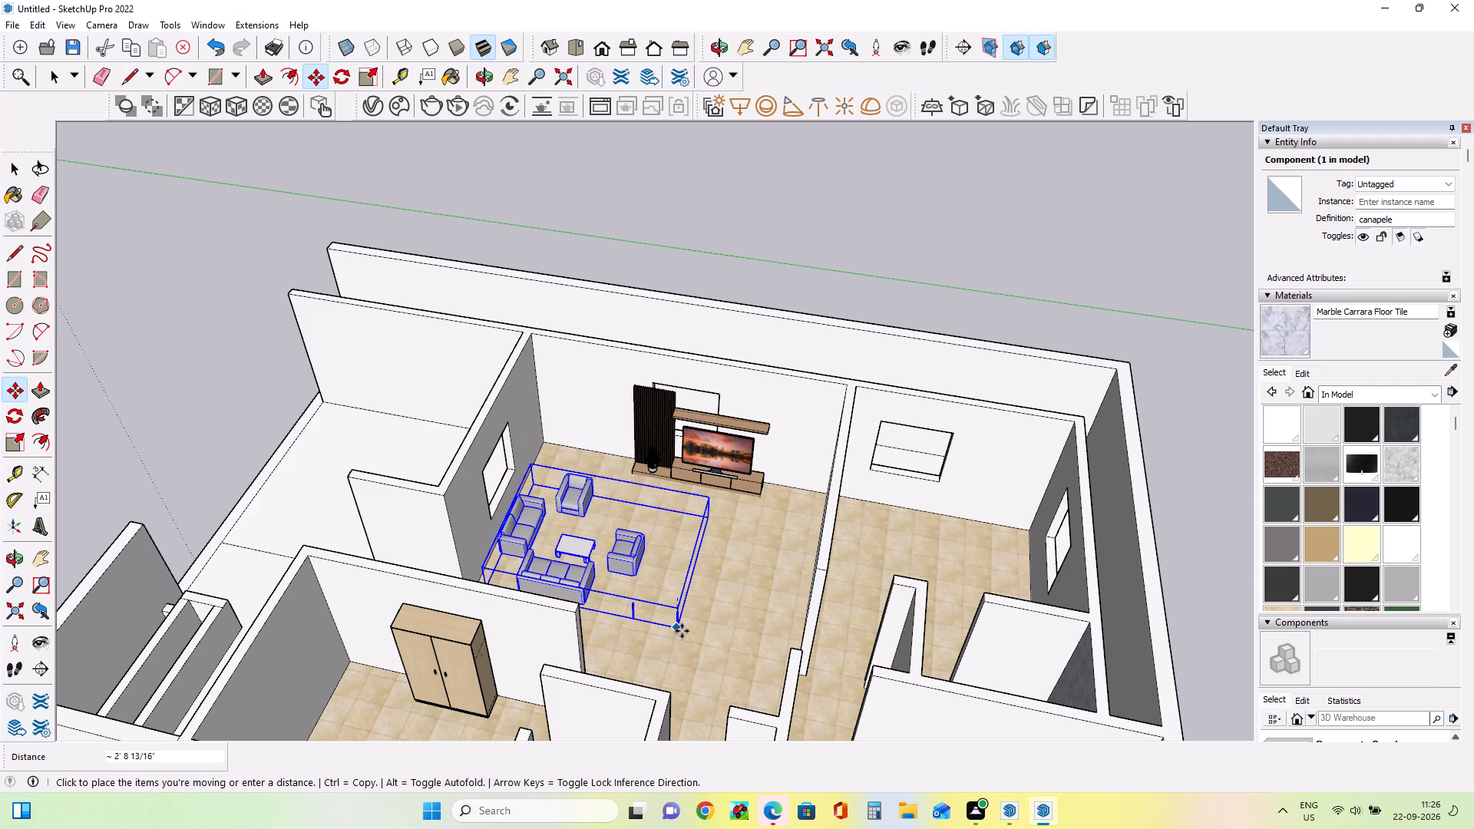
pyautogui.click(682, 631)
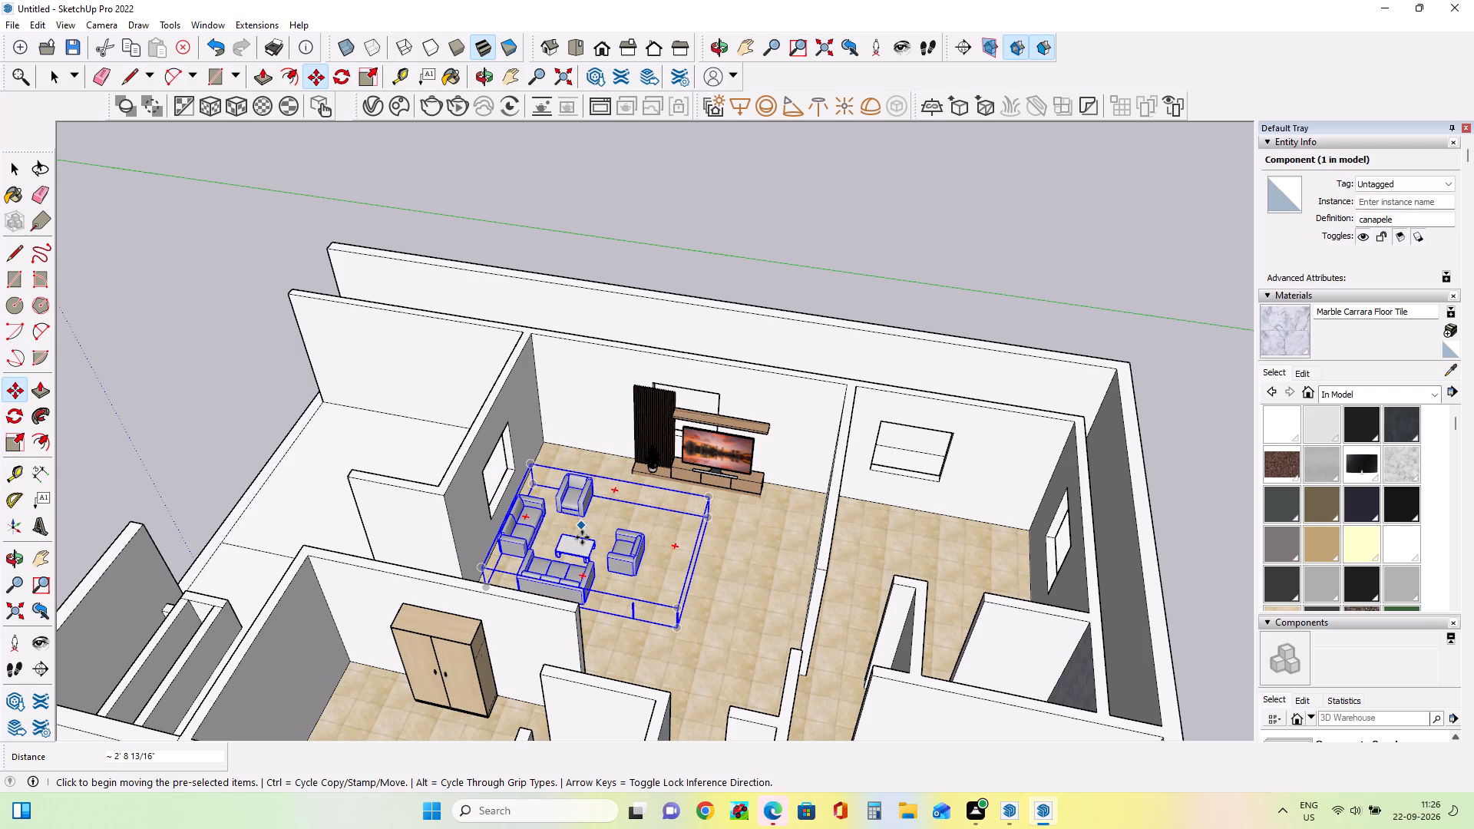
# Scale the sofa set along the blue axis to make it taller, and deselect it.
pyautogui.click(15, 448)
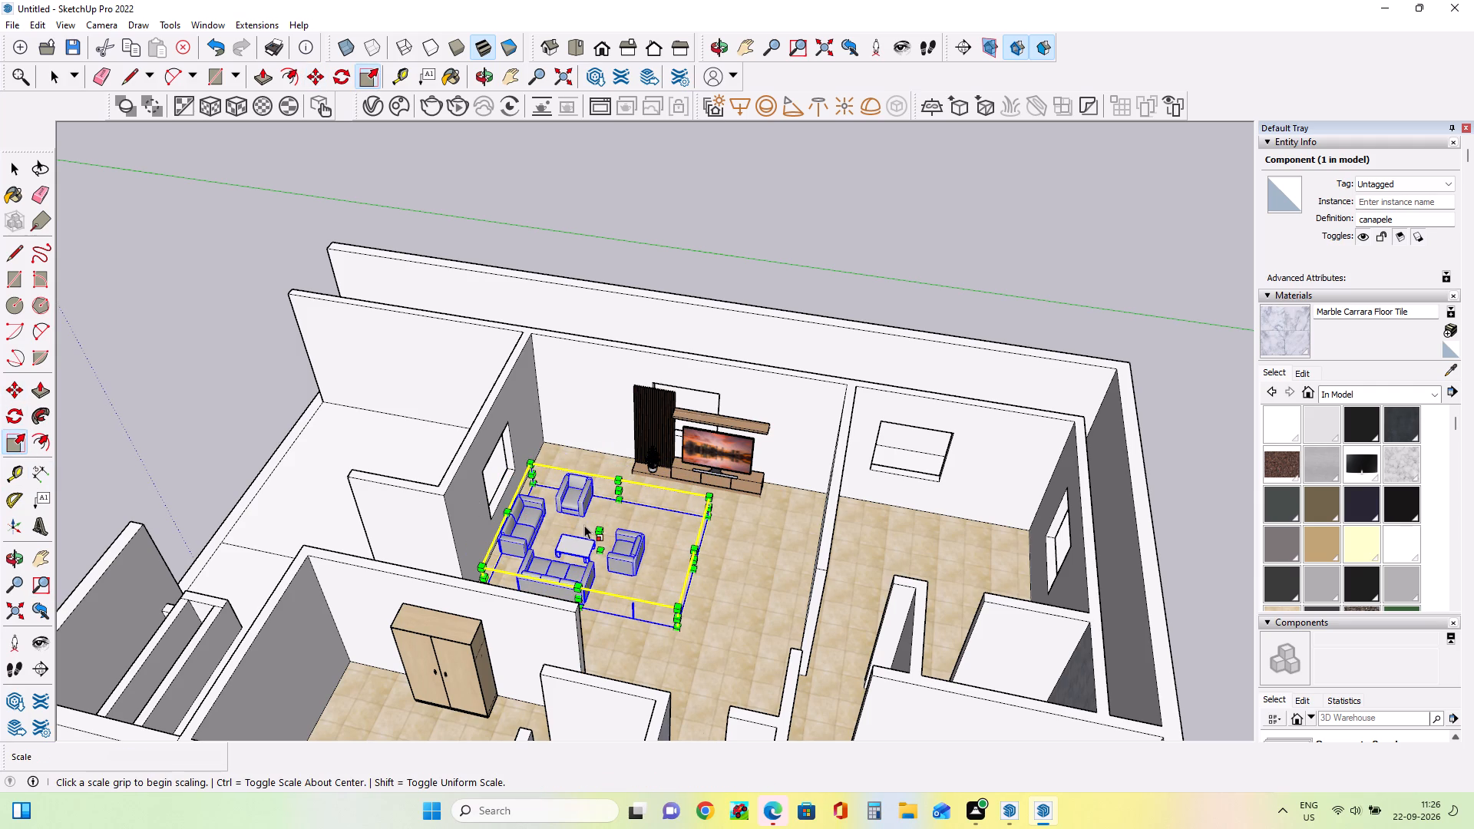
pyautogui.click(594, 526)
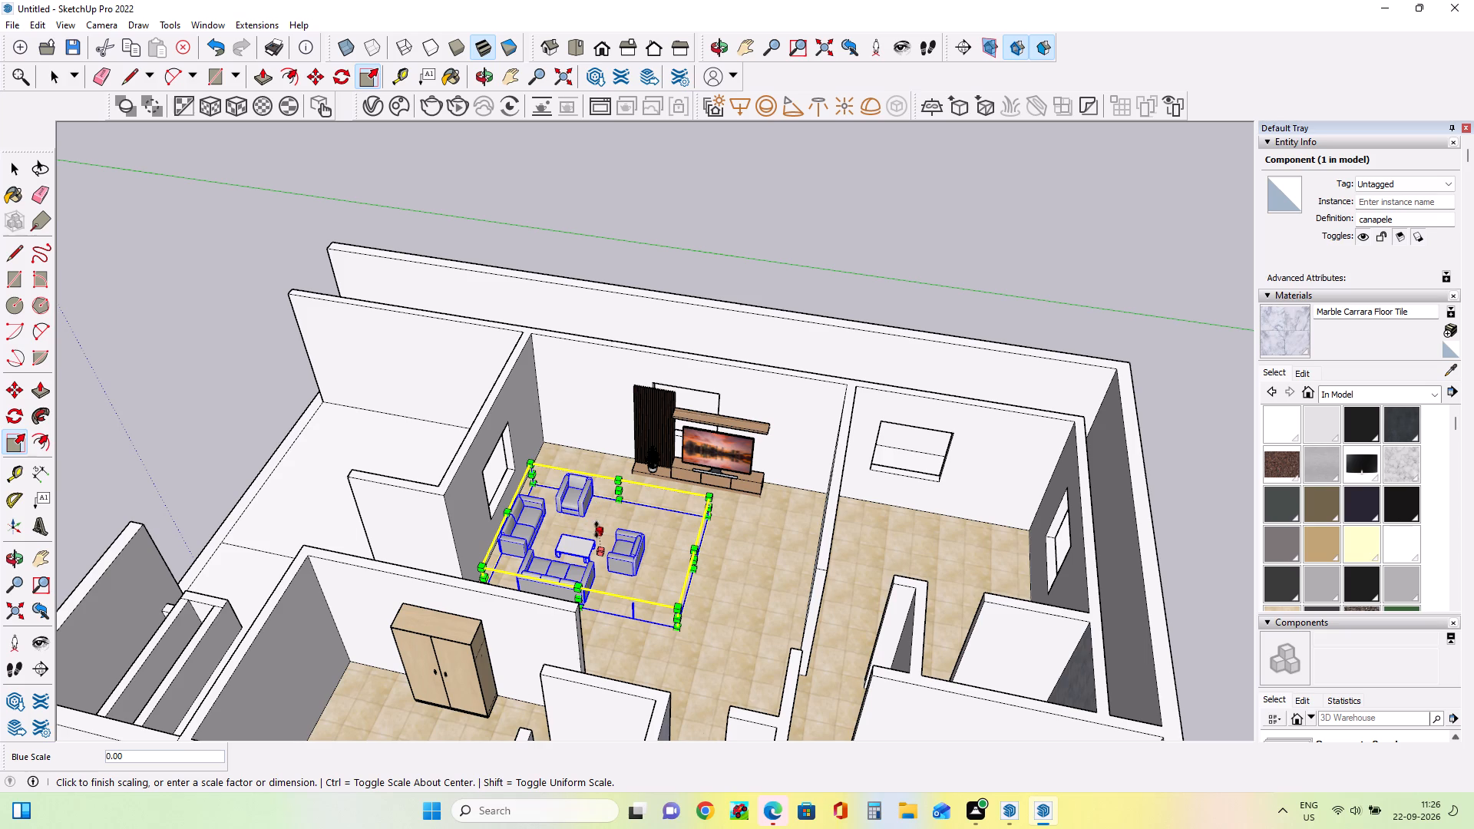
pyautogui.click(603, 533)
pyautogui.click(599, 537)
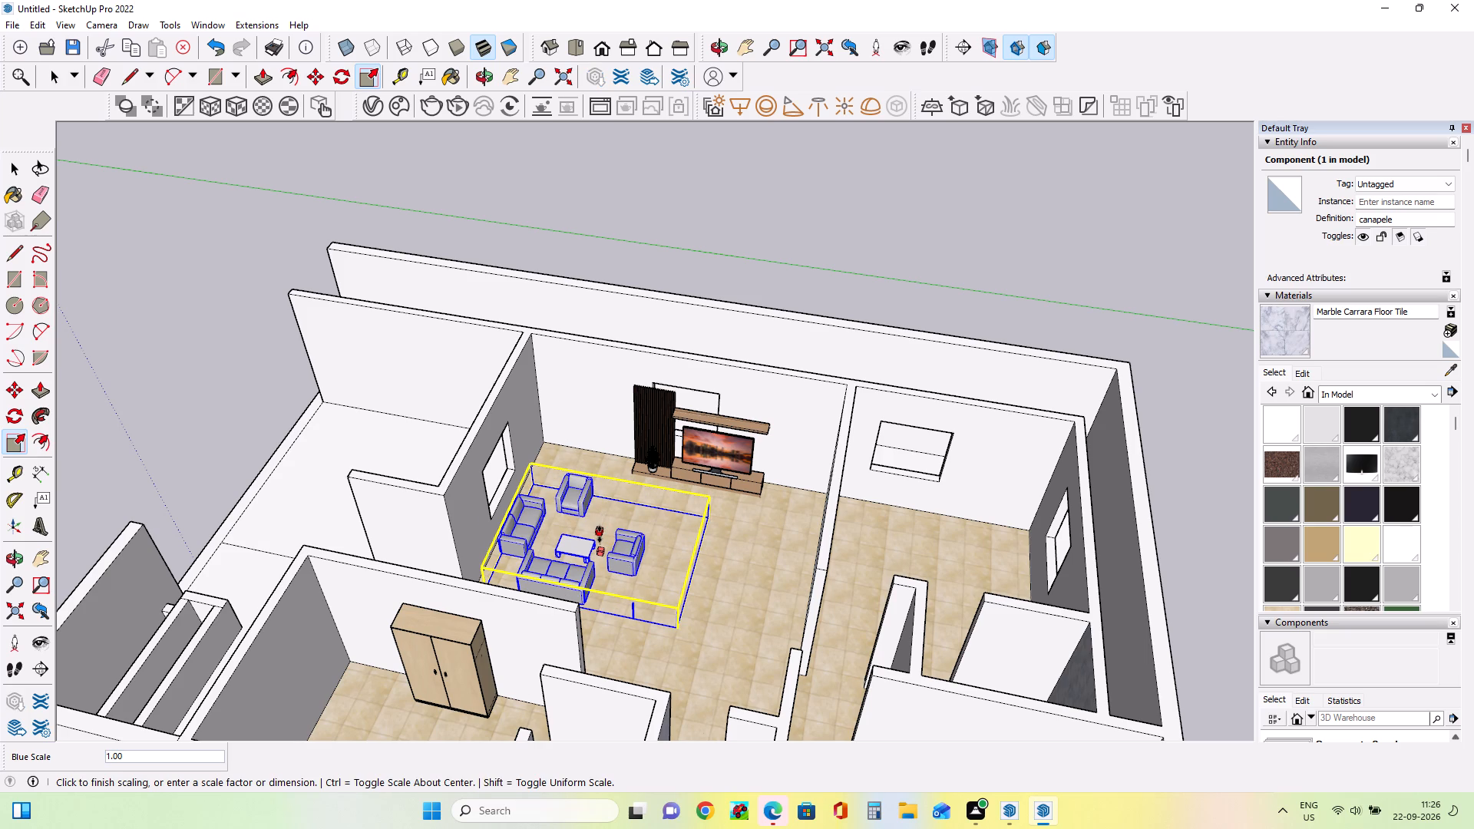
pyautogui.click(597, 532)
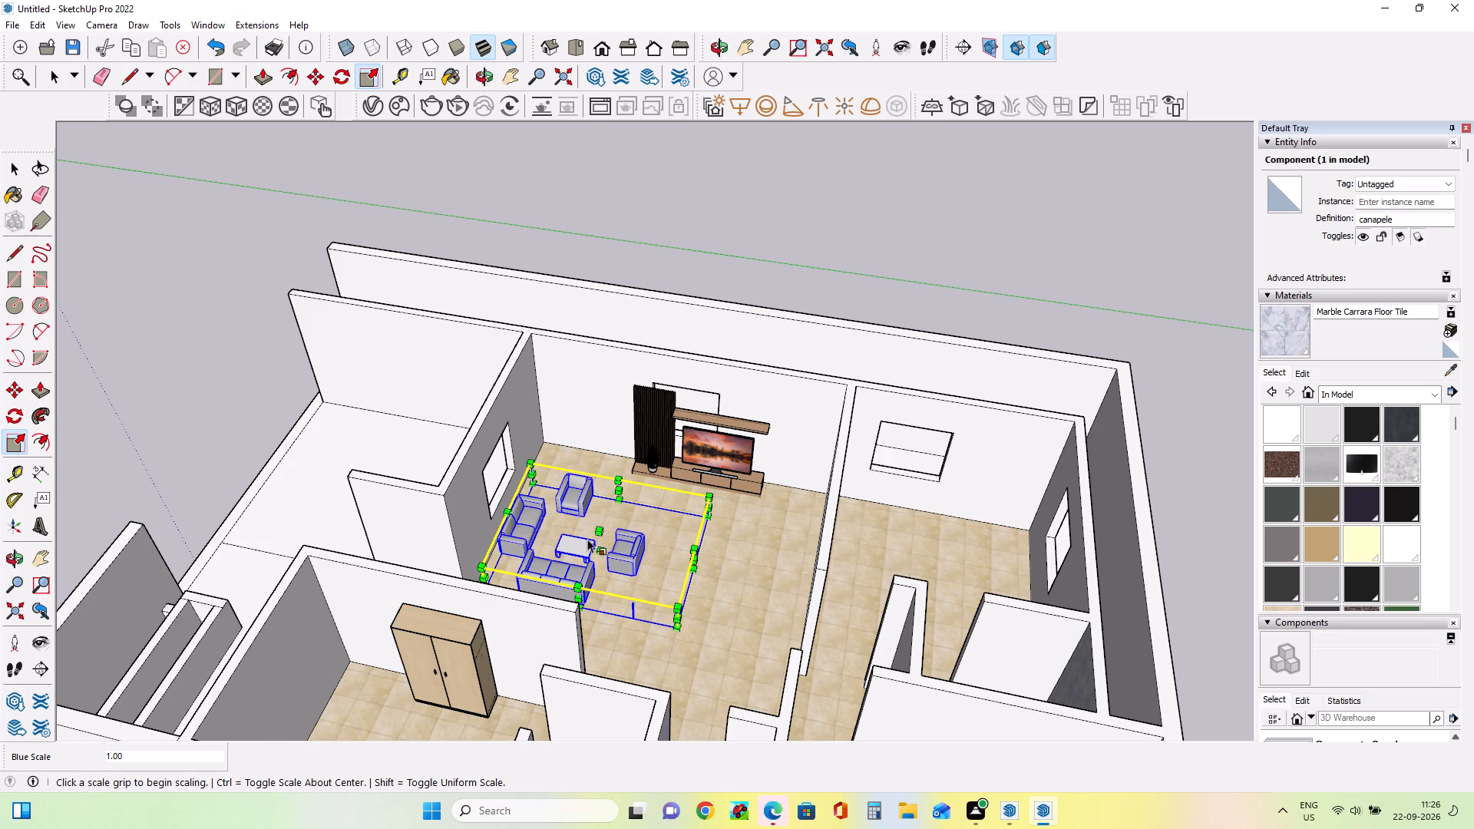
pyautogui.scroll(6, 600, 540)
pyautogui.click(596, 522)
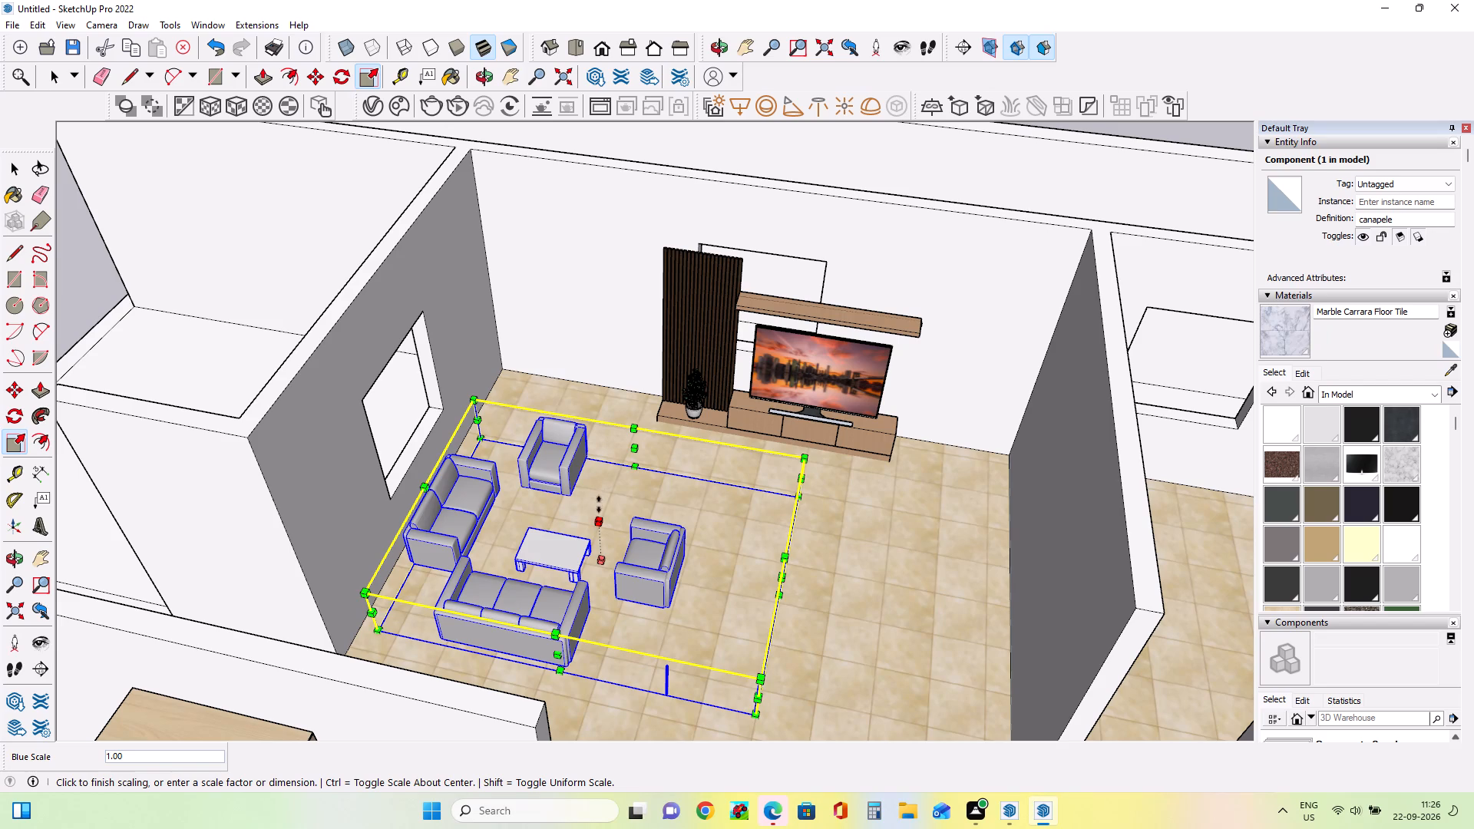
pyautogui.click(602, 527)
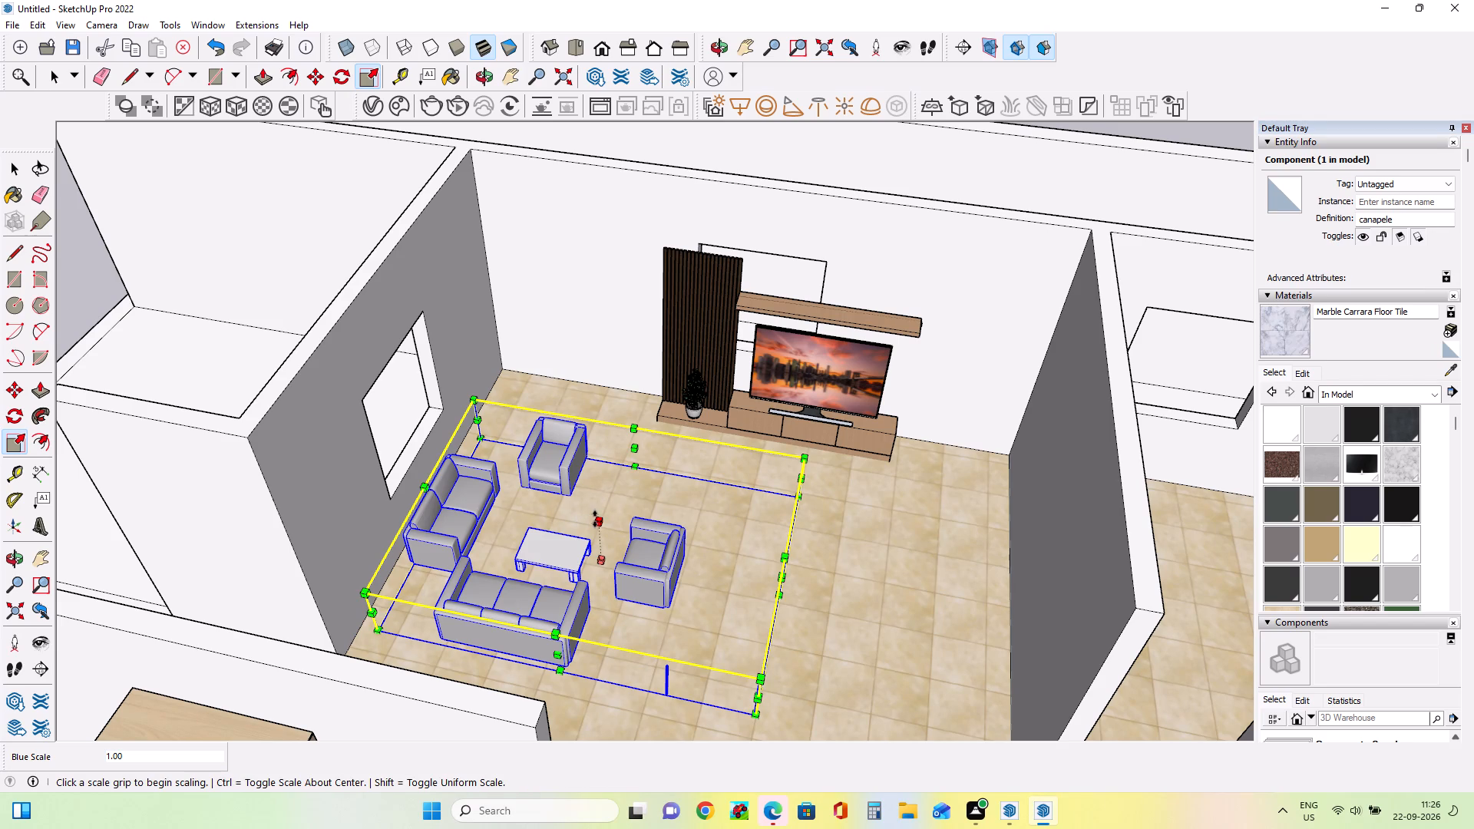
pyautogui.doubleClick(599, 524)
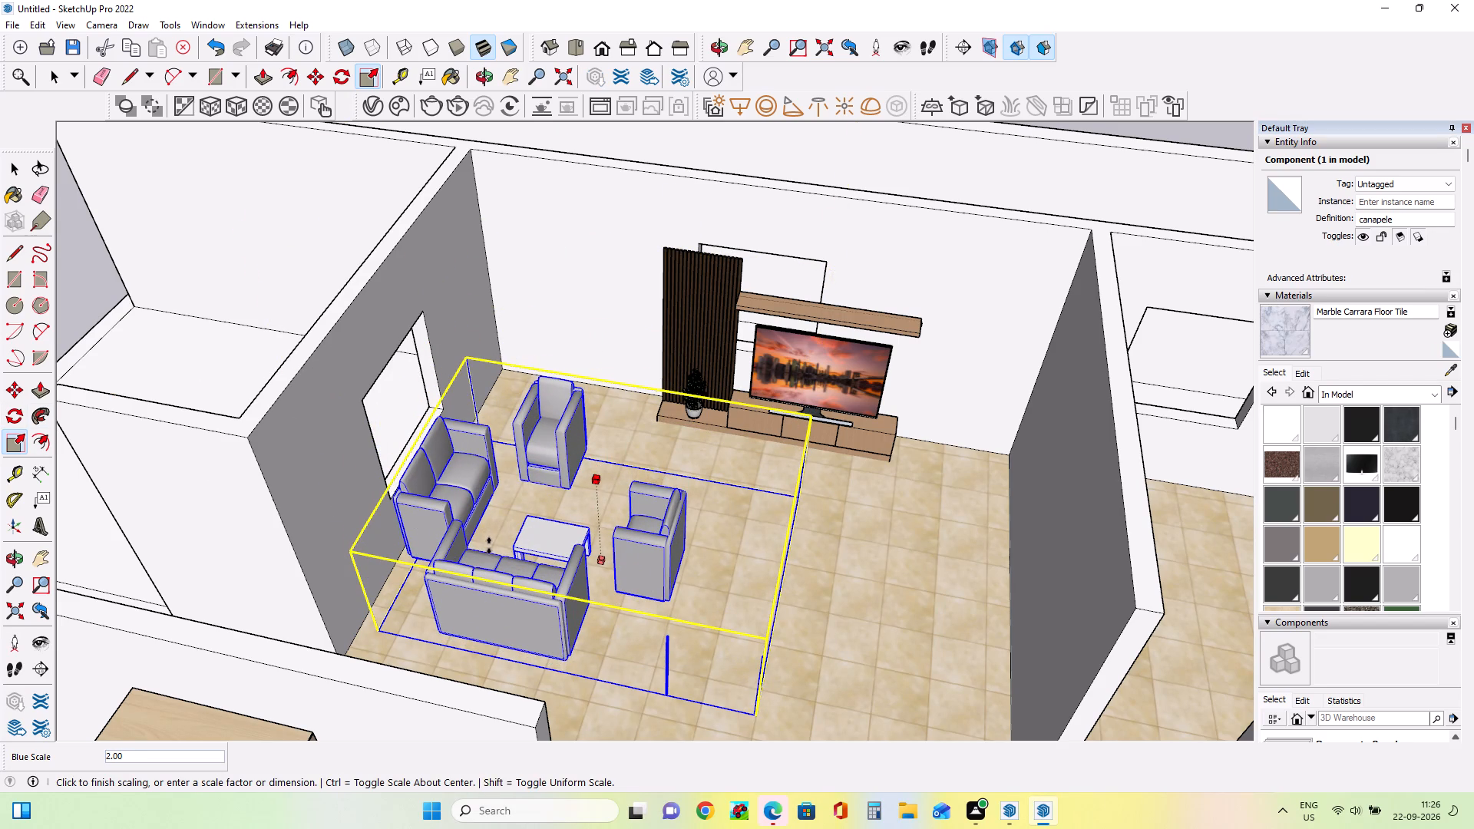
pyautogui.click(489, 547)
pyautogui.scroll(-3, 716, 595)
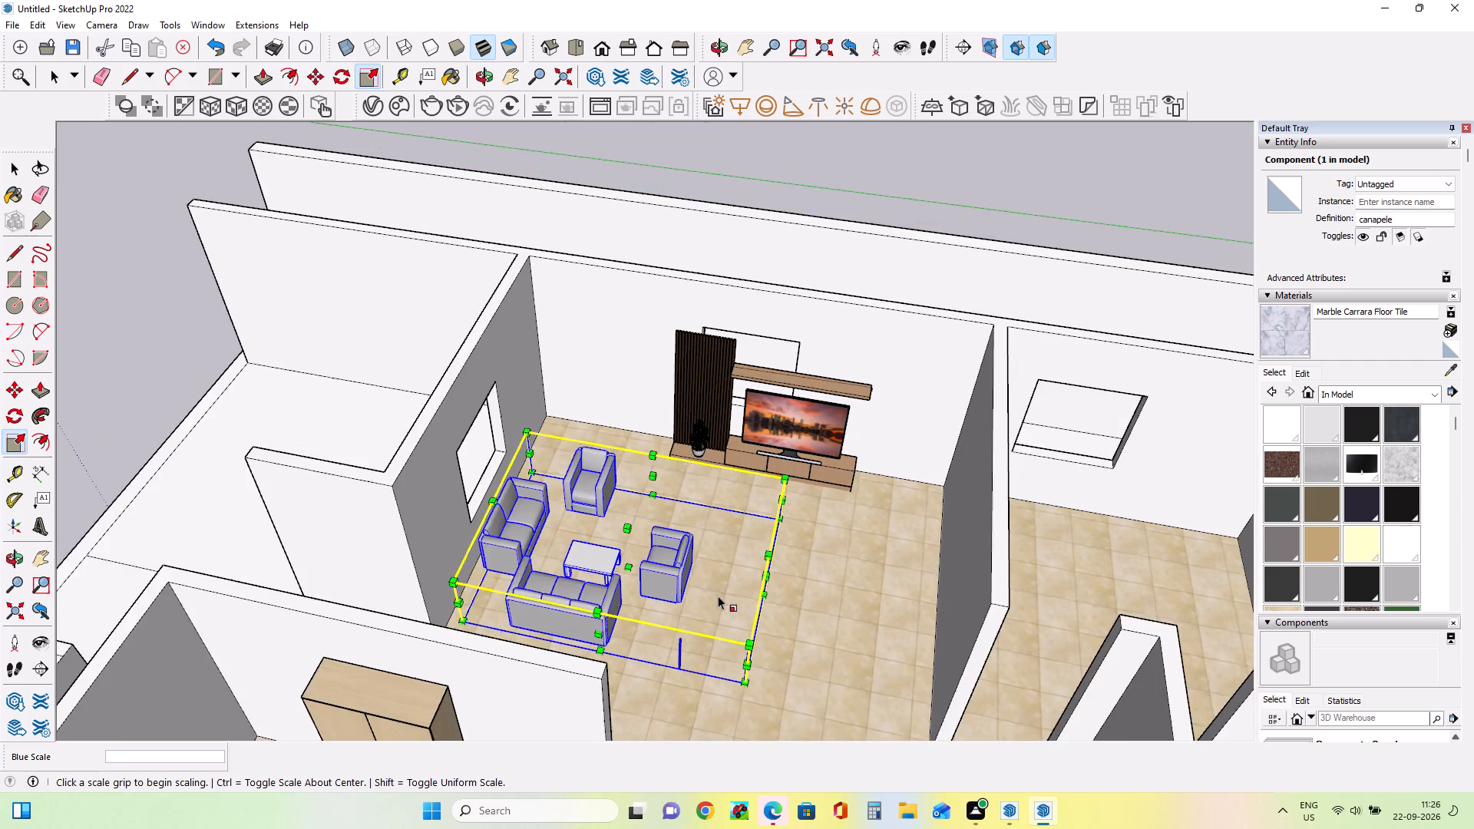
pyautogui.scroll(-3, 718, 596)
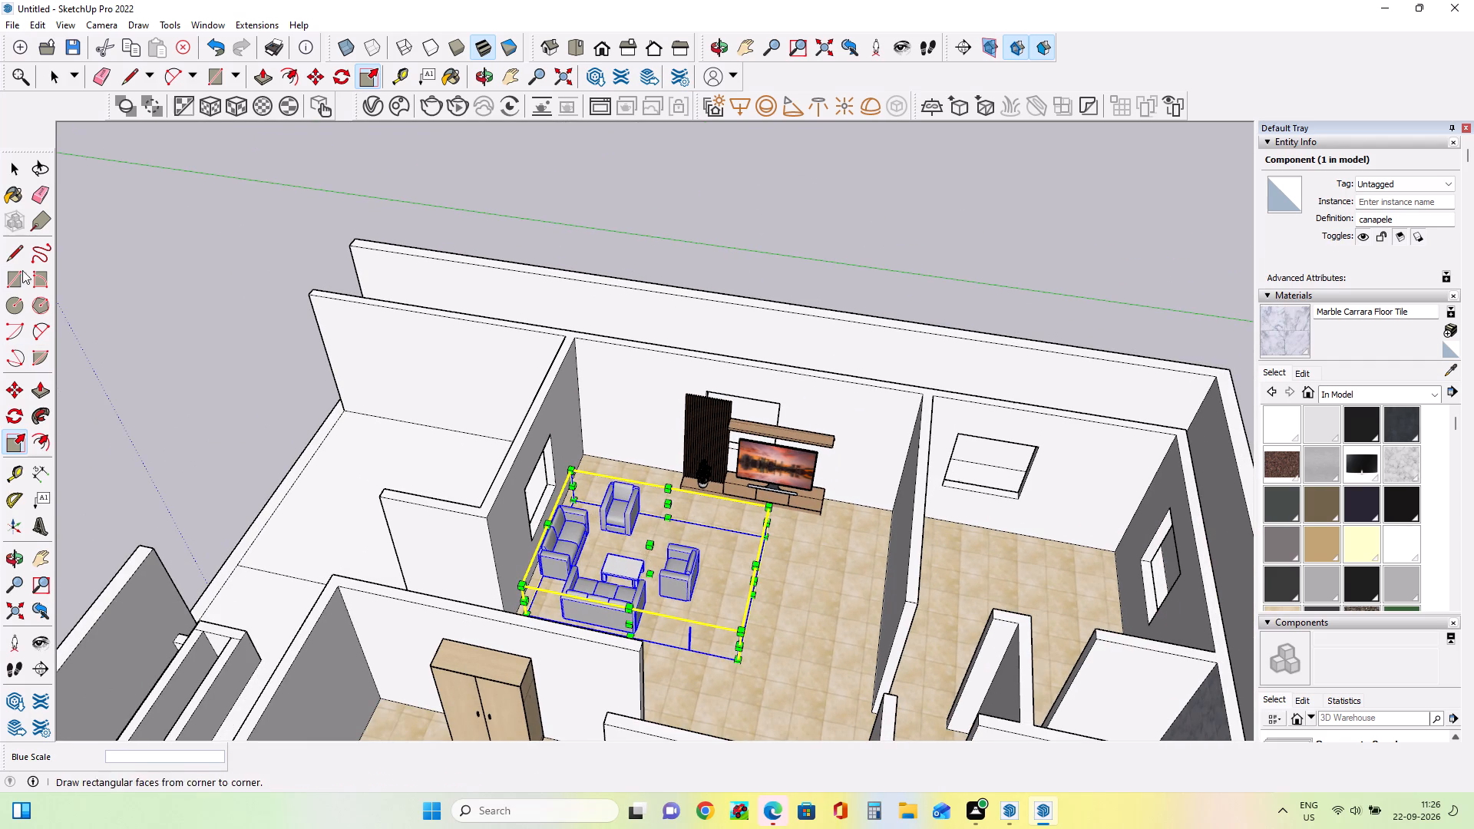
pyautogui.click(20, 170)
pyautogui.click(227, 233)
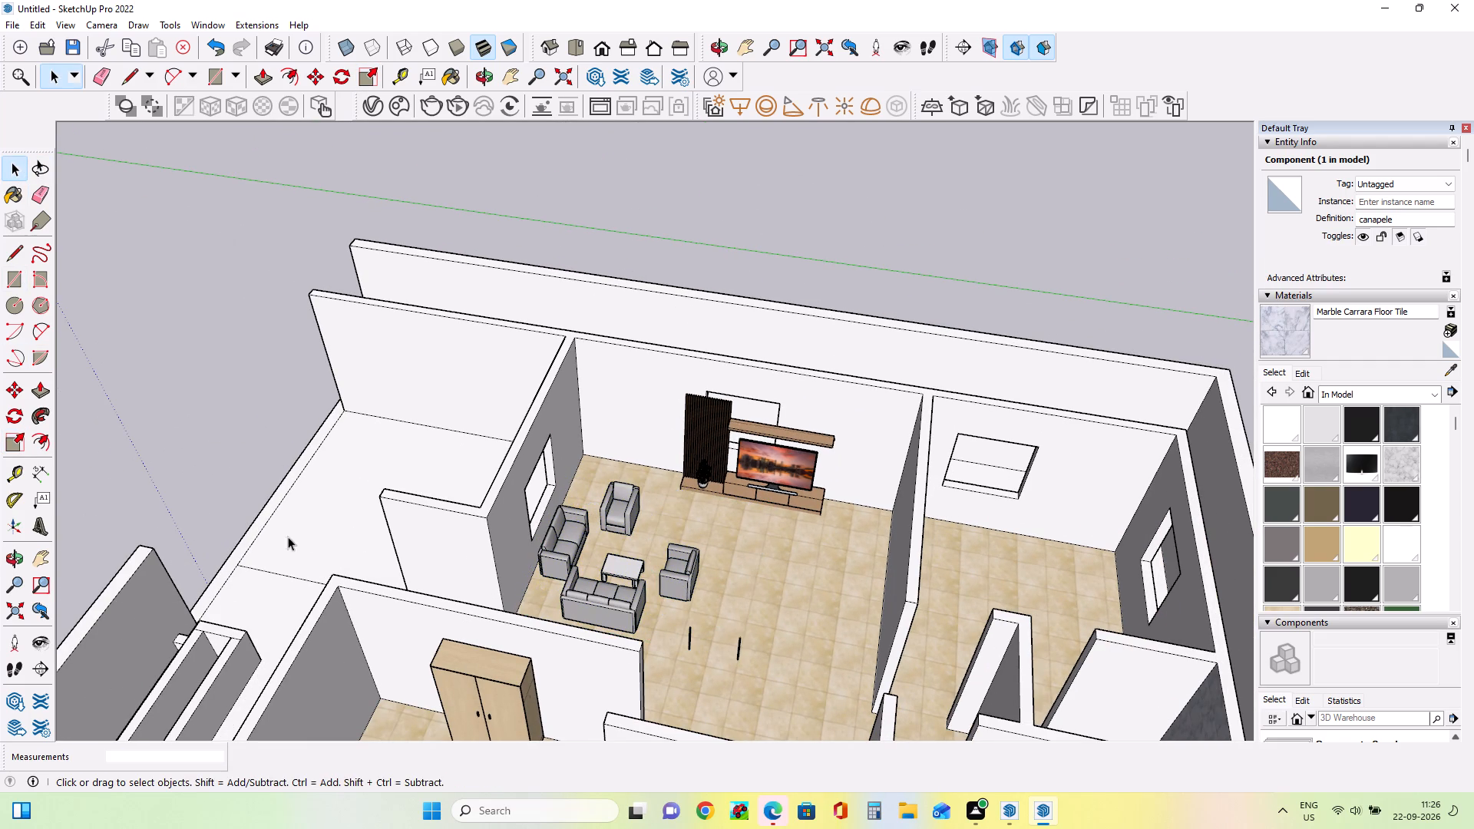
# Explode the sofa set component to separate the seating from the two loose thin bars on the floor.
pyautogui.moveTo(309, 548); pyautogui.dragTo(471, 618, button='middle')
pyautogui.scroll(7, 790, 632)
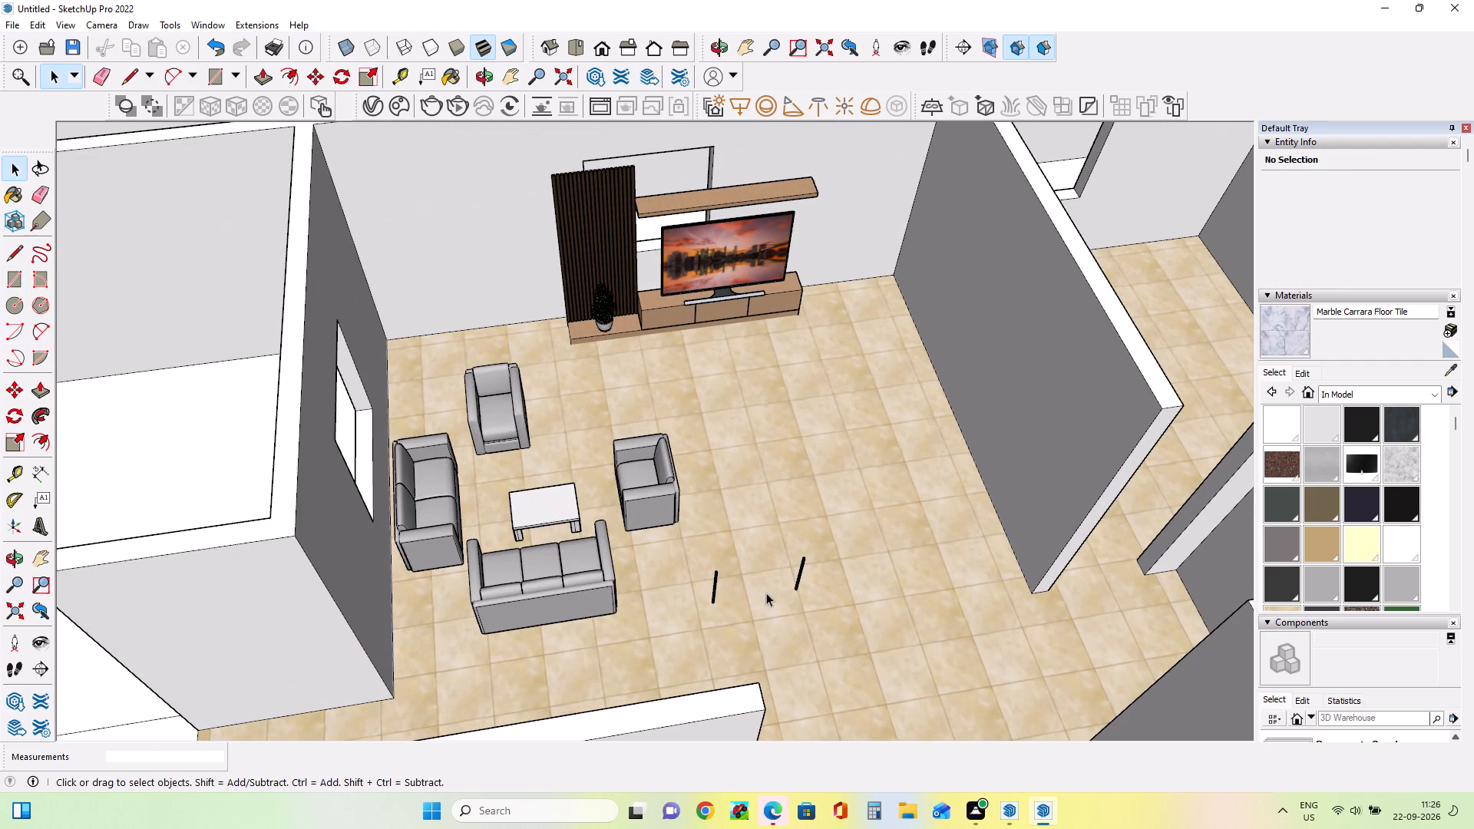
pyautogui.click(708, 583)
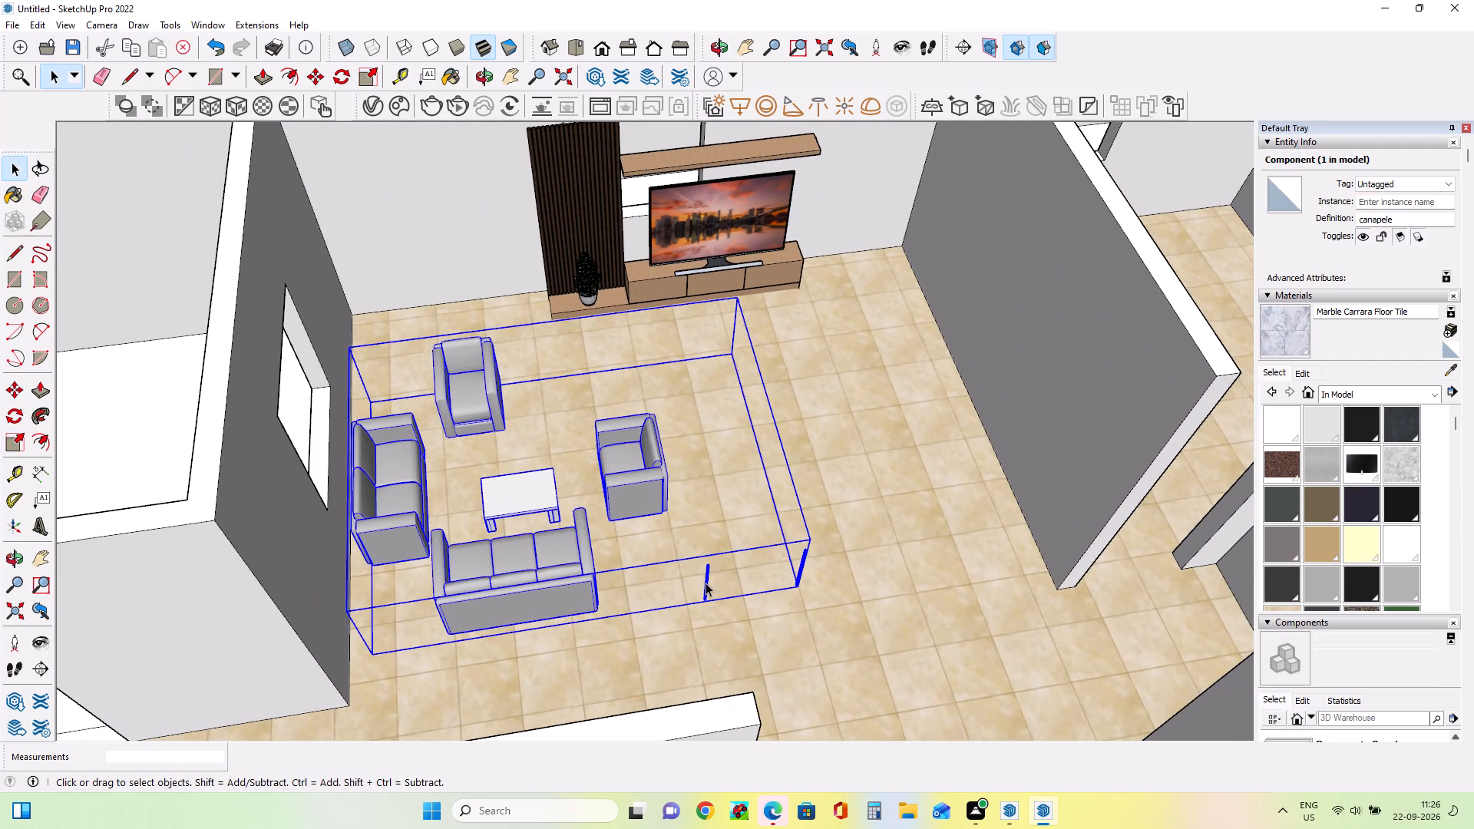
pyautogui.rightClick(705, 590)
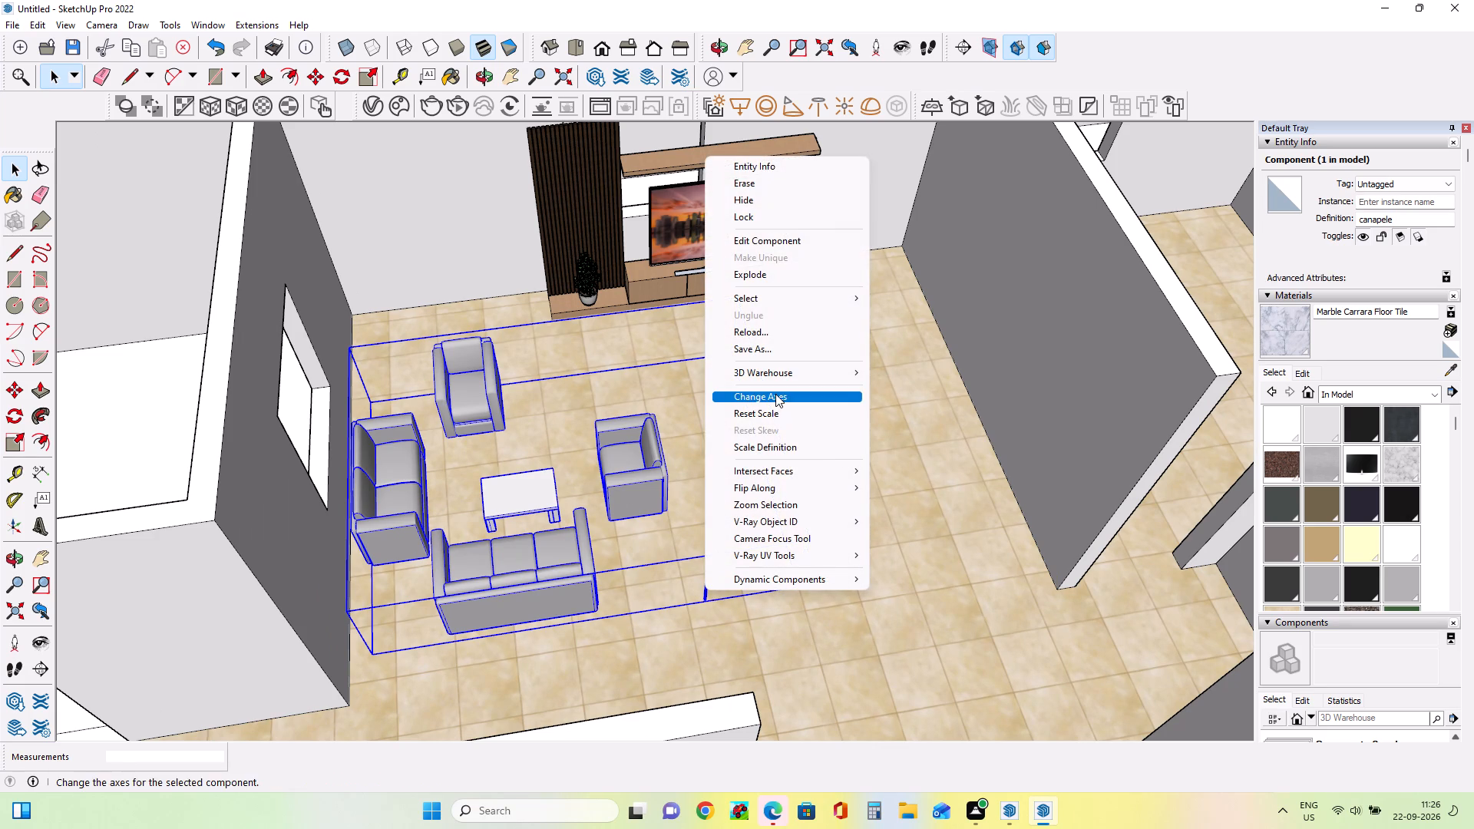
pyautogui.click(791, 276)
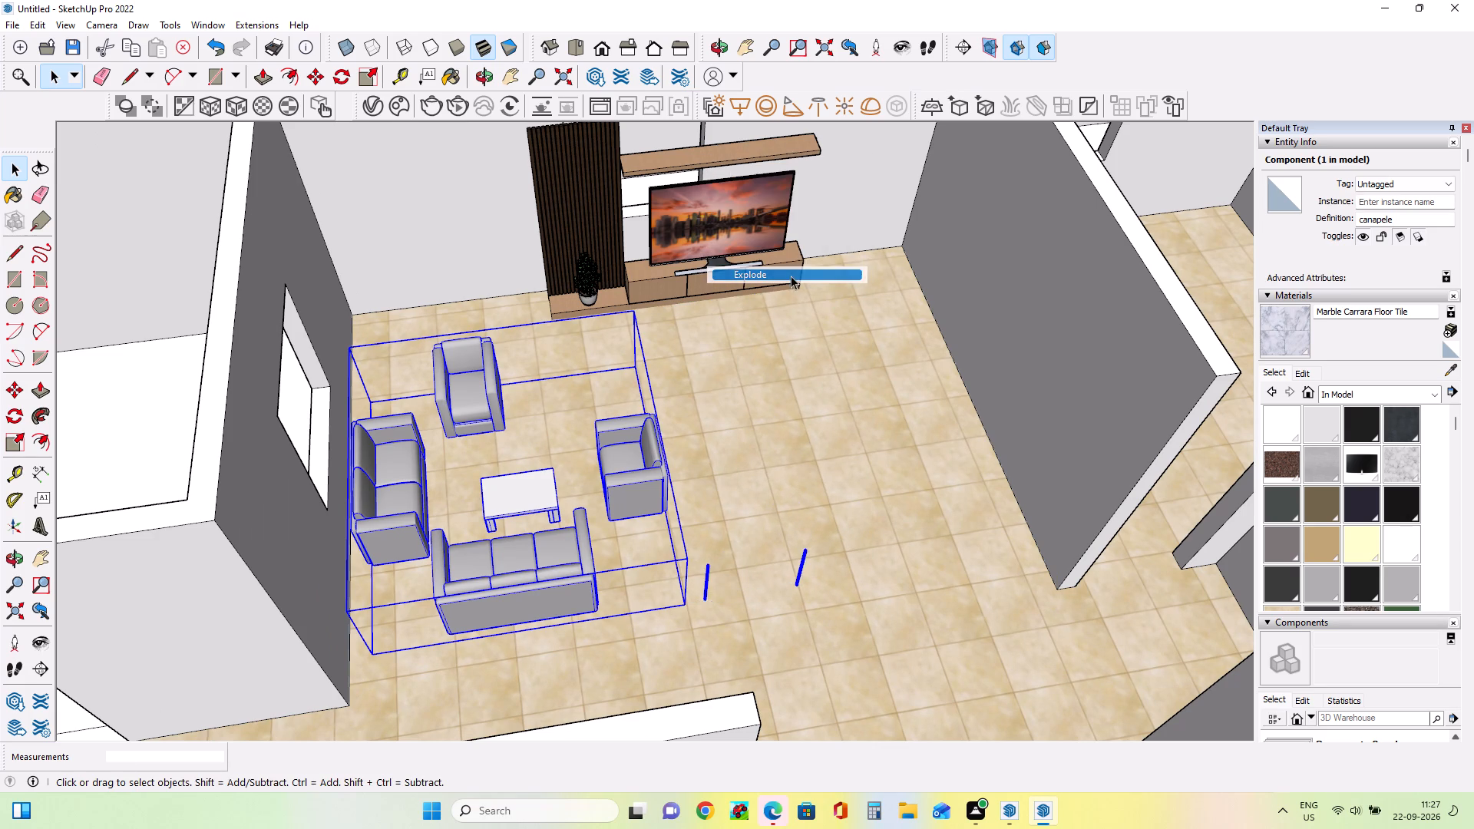
# Delete the long edges of the loose thin bar on the floor nearest the sofa set.
pyautogui.click(706, 580)
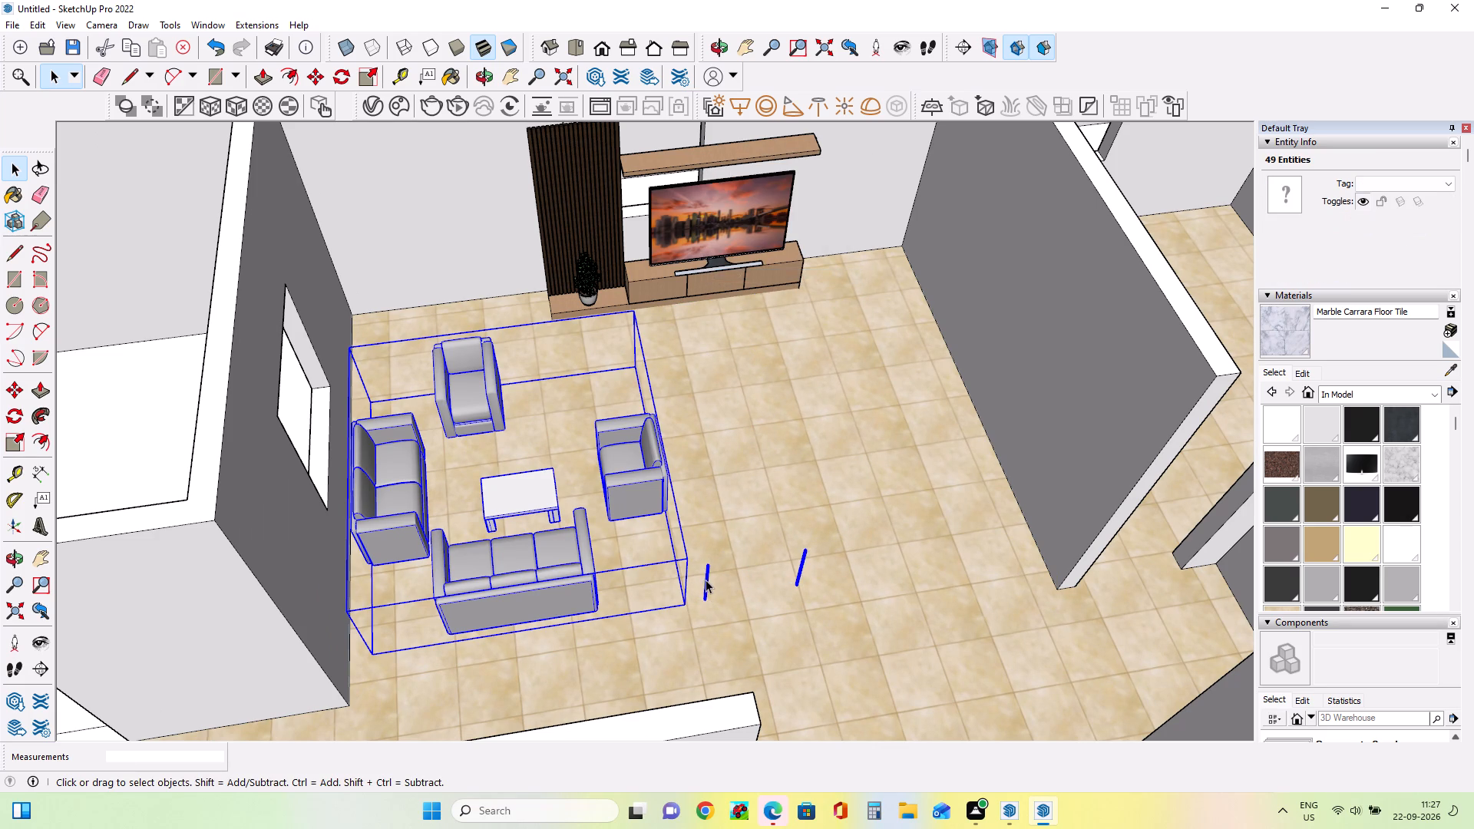
pyautogui.press('Insert')
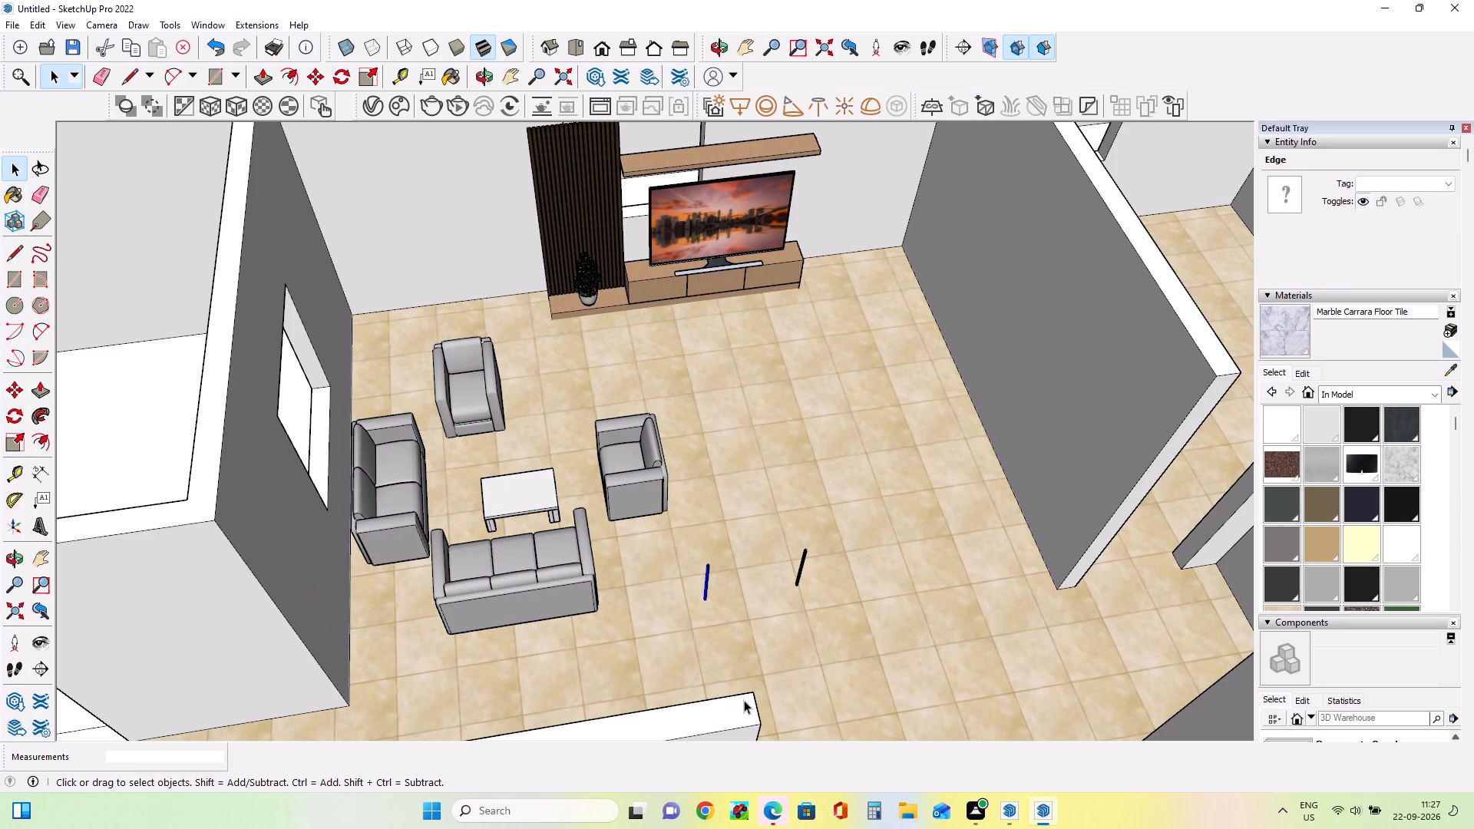
pyautogui.press('Delete')
pyautogui.scroll(7, 760, 626)
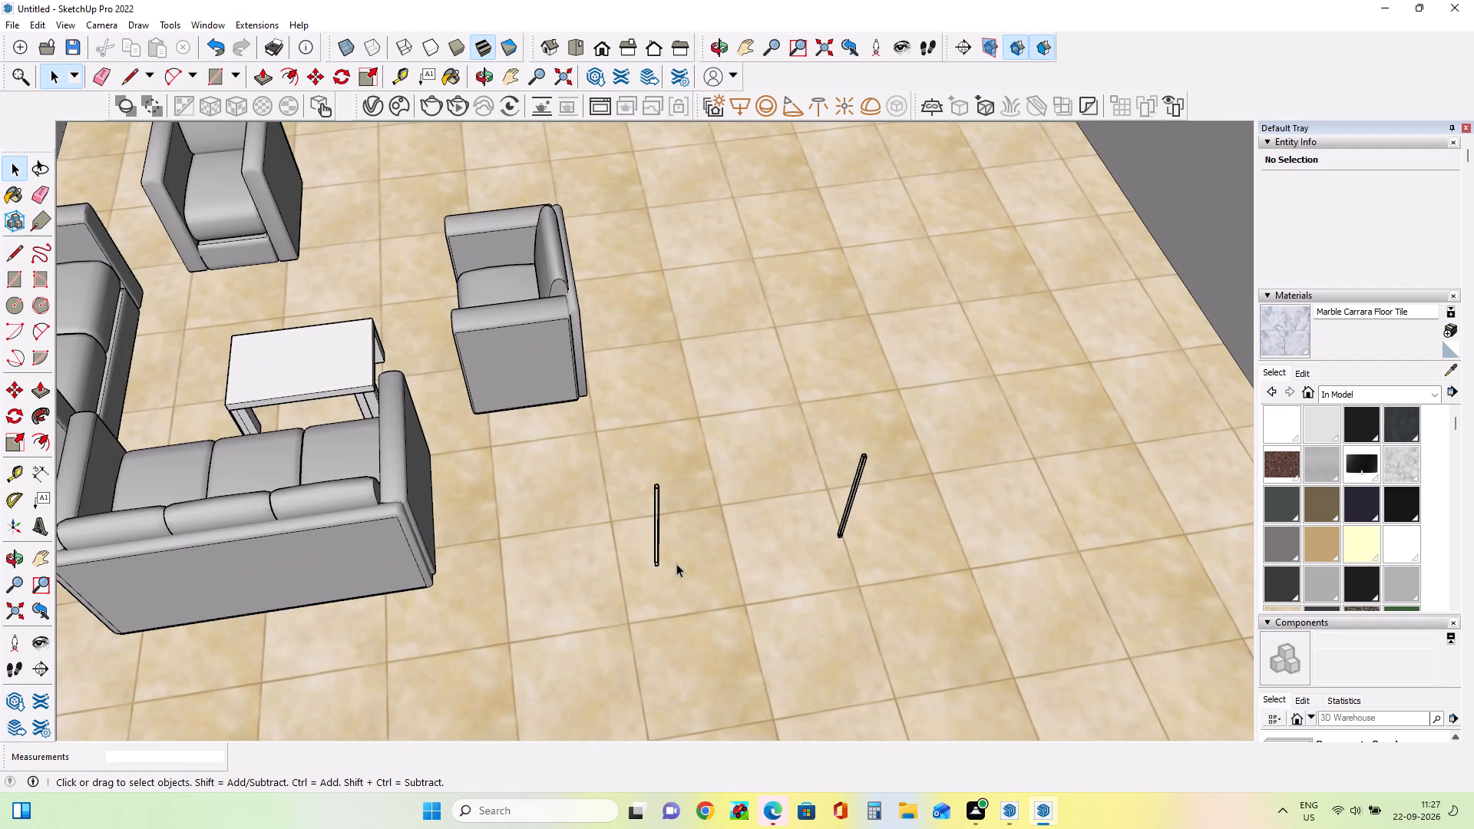
pyautogui.click(655, 545)
pyautogui.press('Delete')
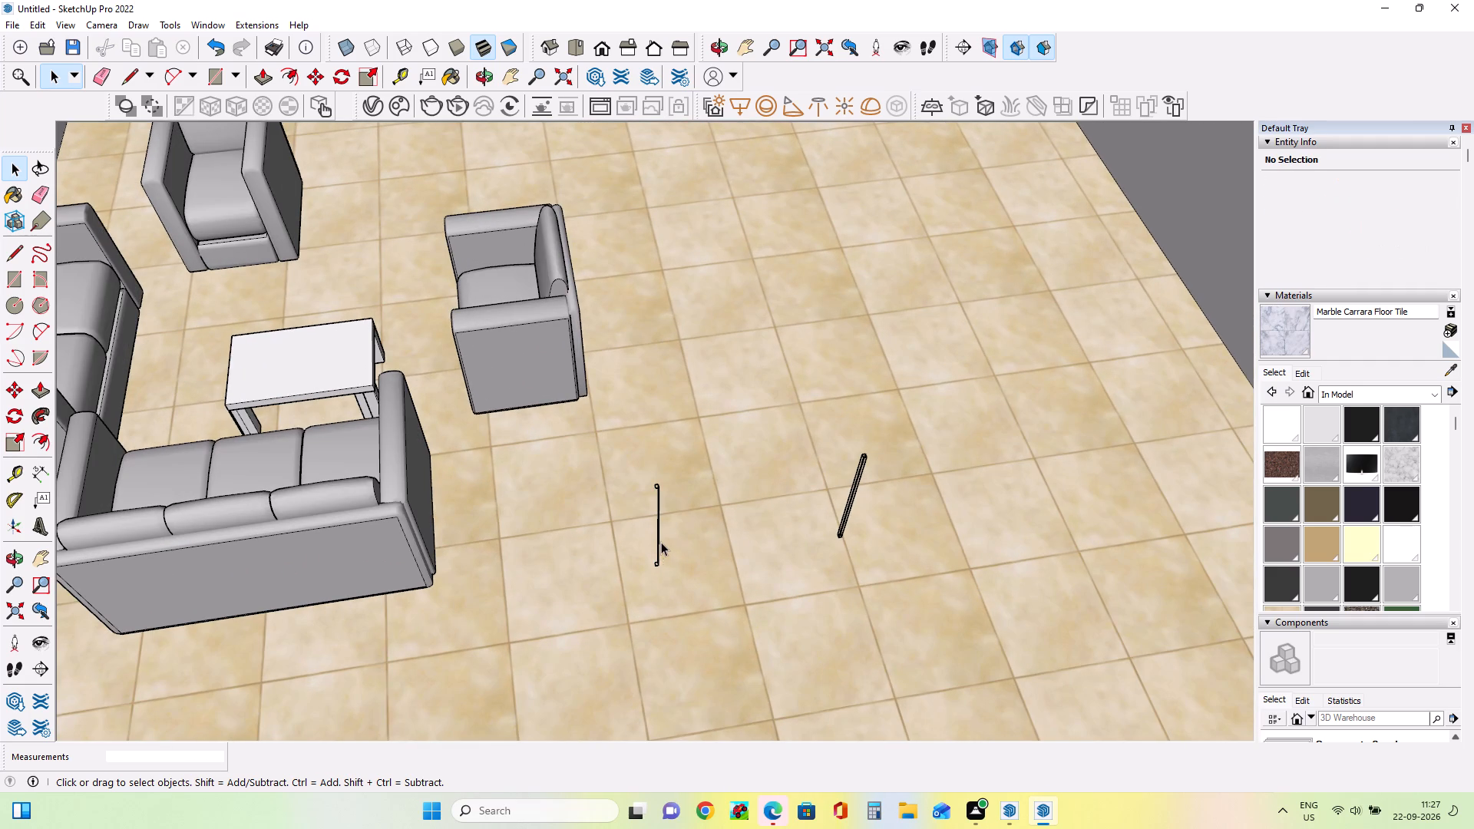
pyautogui.click(659, 543)
pyautogui.press('Delete')
pyautogui.press('Delete')
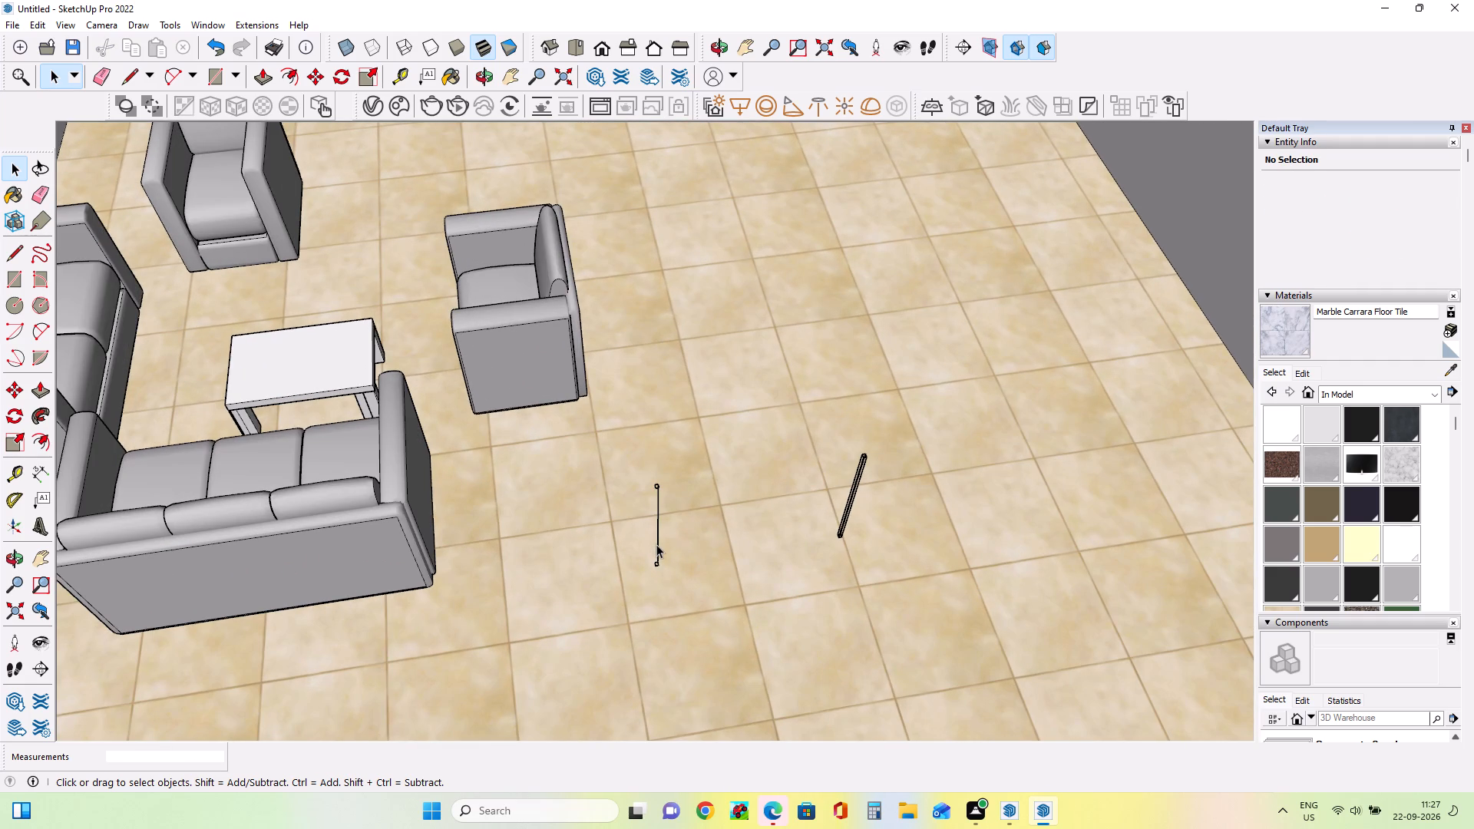
pyautogui.click(656, 541)
pyautogui.press('Delete')
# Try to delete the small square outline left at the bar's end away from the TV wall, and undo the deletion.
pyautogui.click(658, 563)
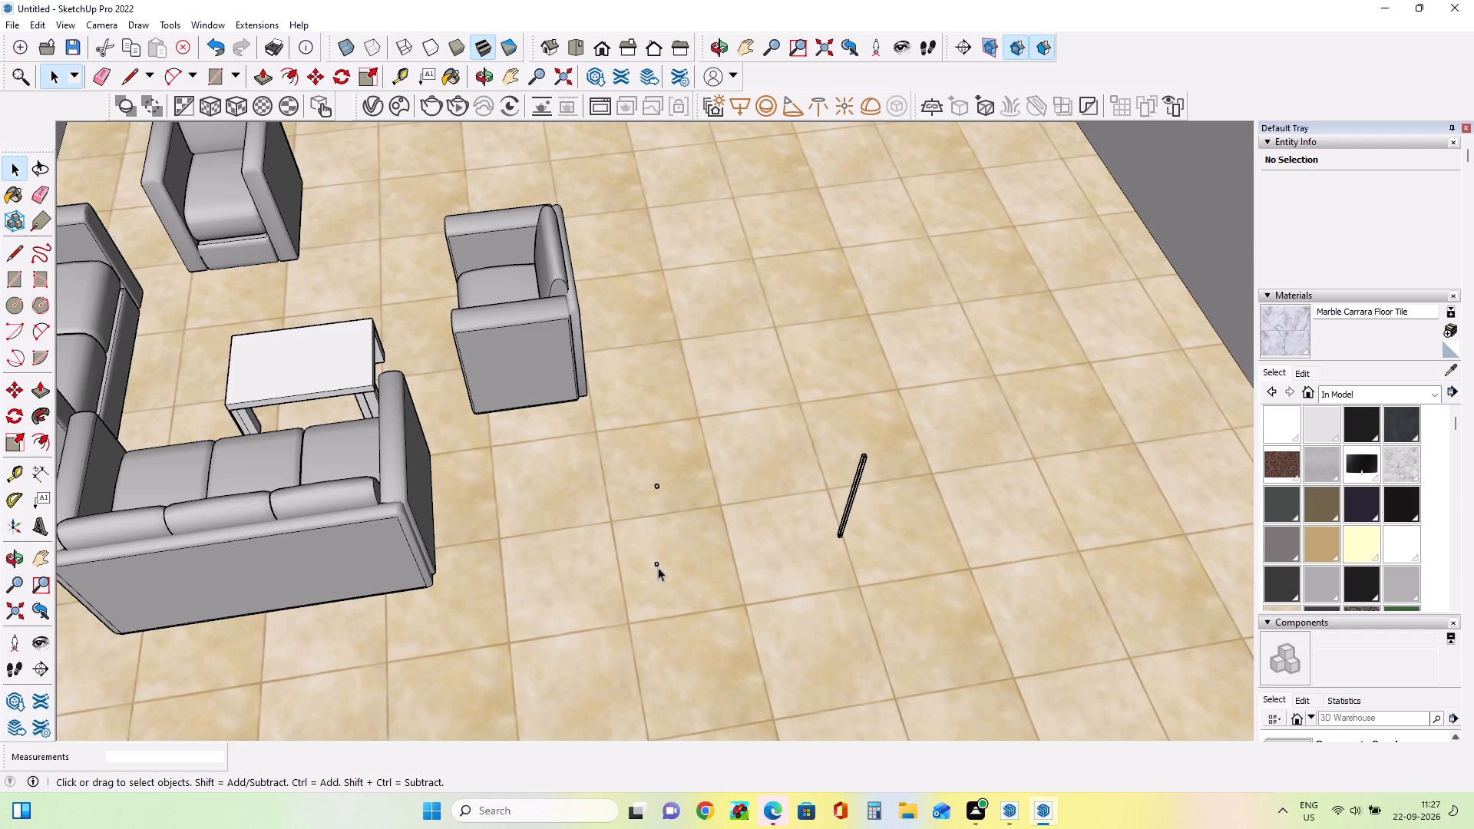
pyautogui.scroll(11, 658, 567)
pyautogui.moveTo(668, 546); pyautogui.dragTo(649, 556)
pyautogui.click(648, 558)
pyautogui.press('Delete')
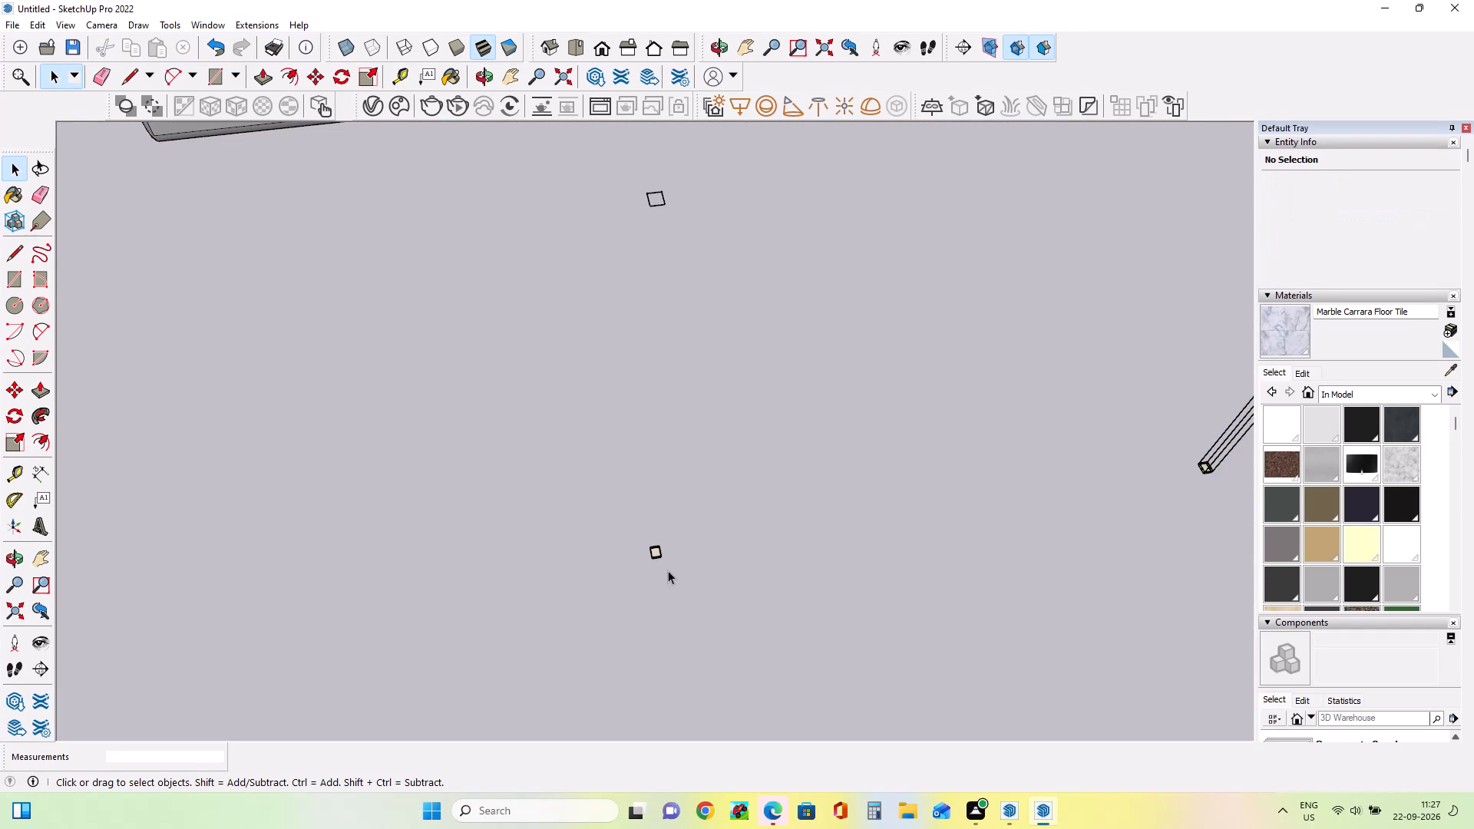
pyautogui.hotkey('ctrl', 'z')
# Delete the edges of the small square outline at the bar's end away from the TV wall, keeping the floor face.
pyautogui.scroll(3, 662, 557)
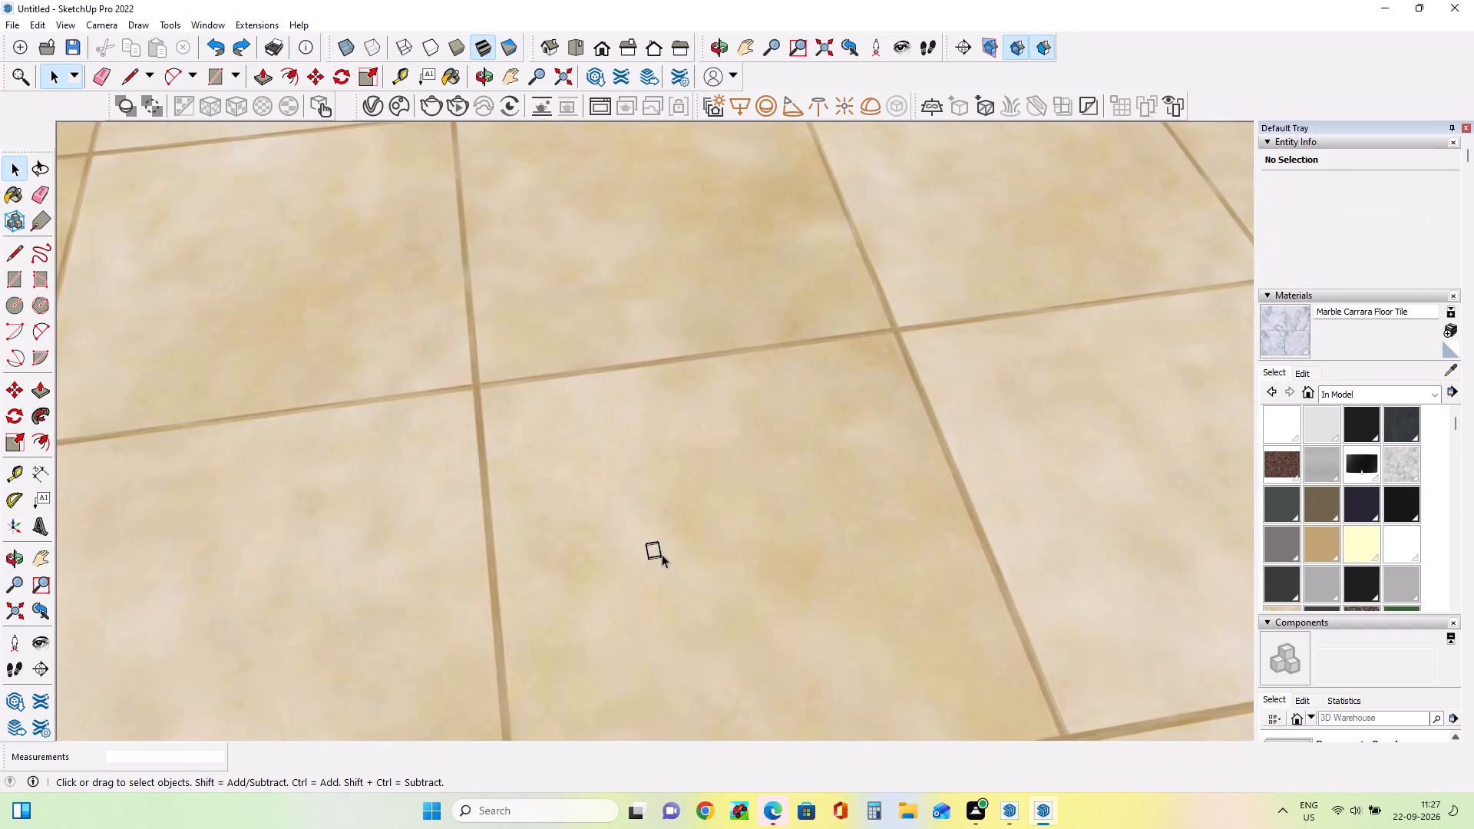
pyautogui.click(657, 545)
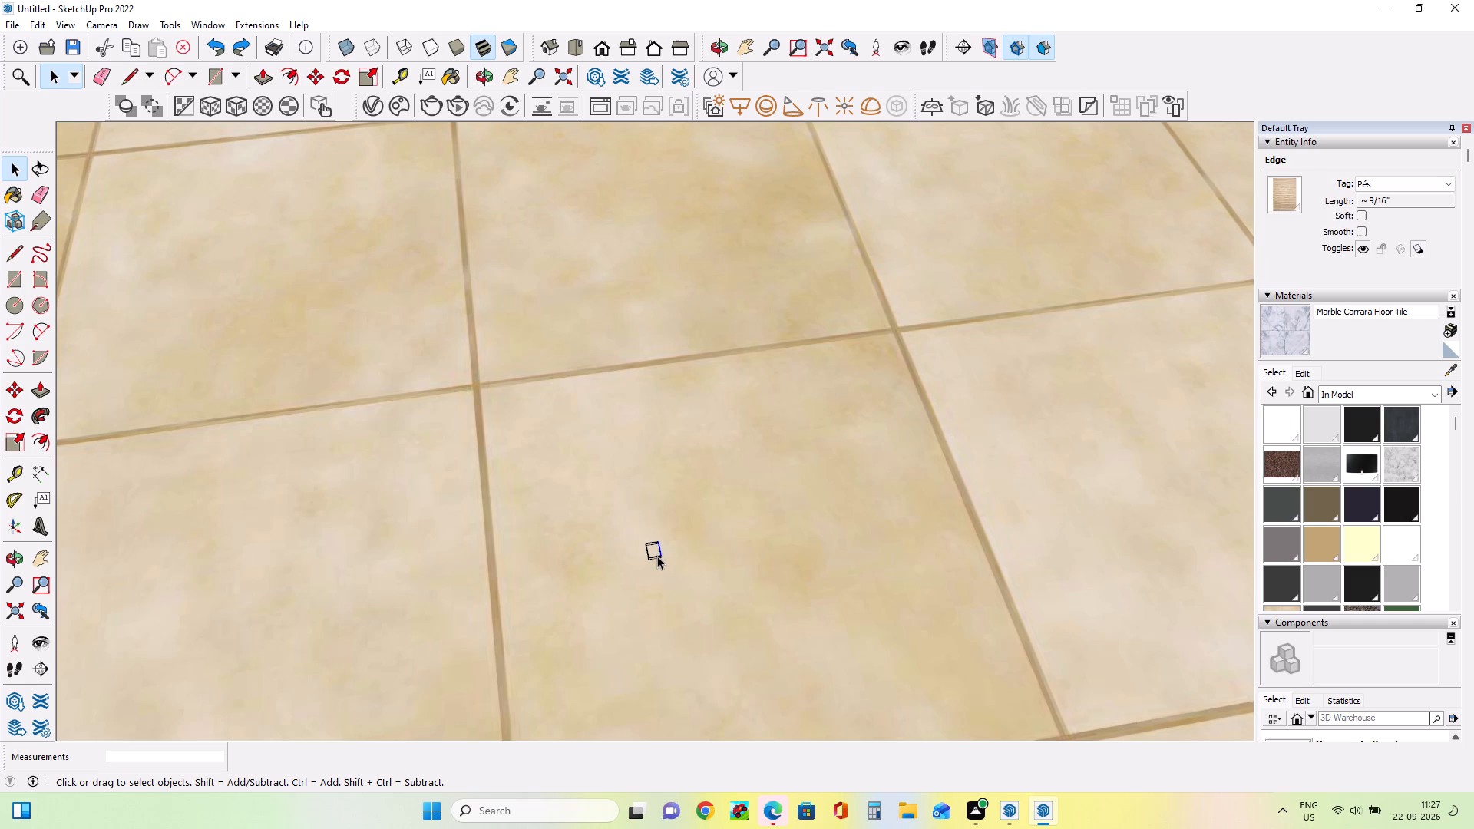
pyautogui.press('Delete')
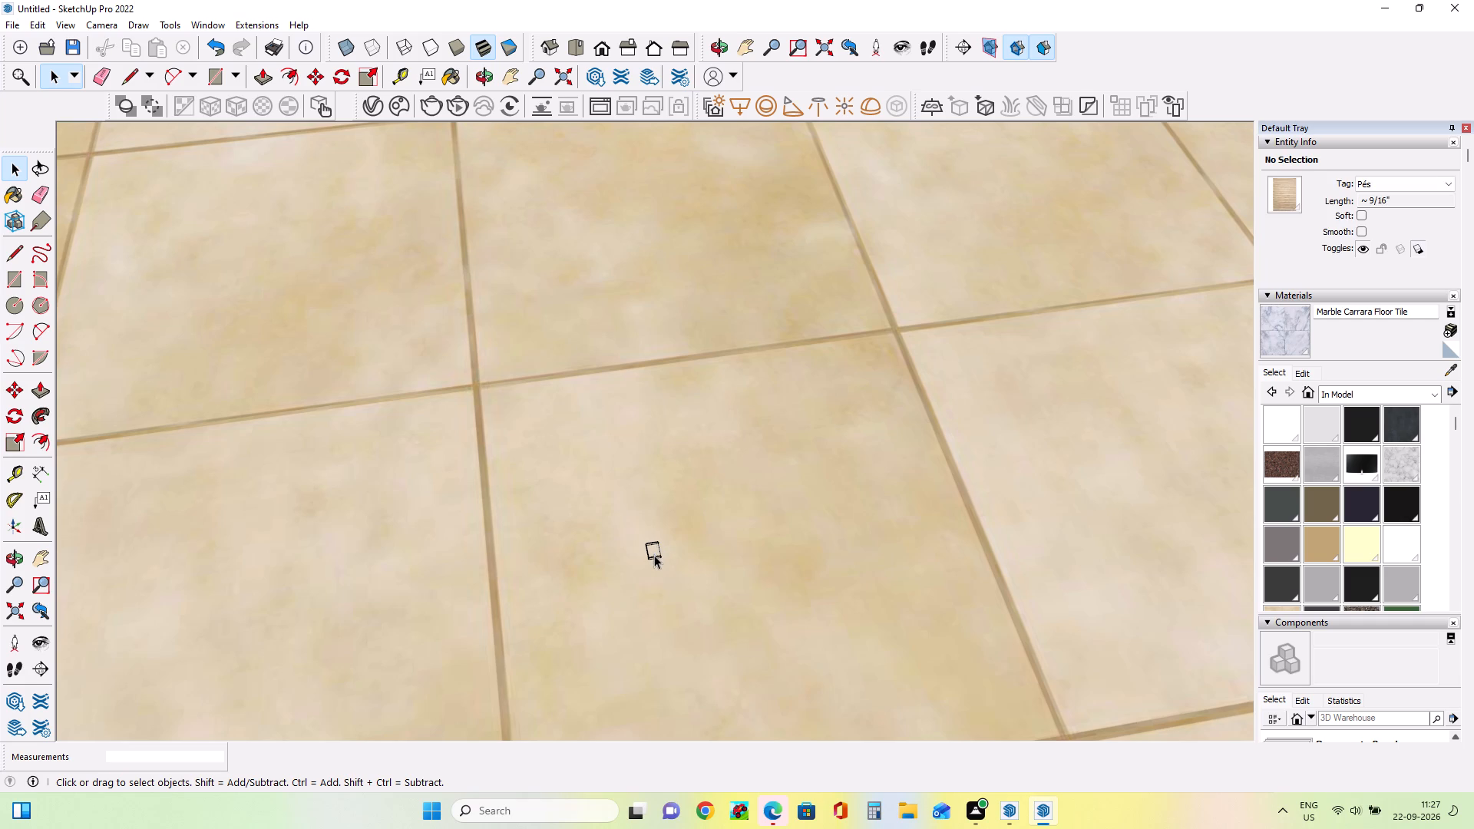
pyautogui.click(654, 555)
pyautogui.press('Delete')
pyautogui.click(656, 540)
pyautogui.press('Delete')
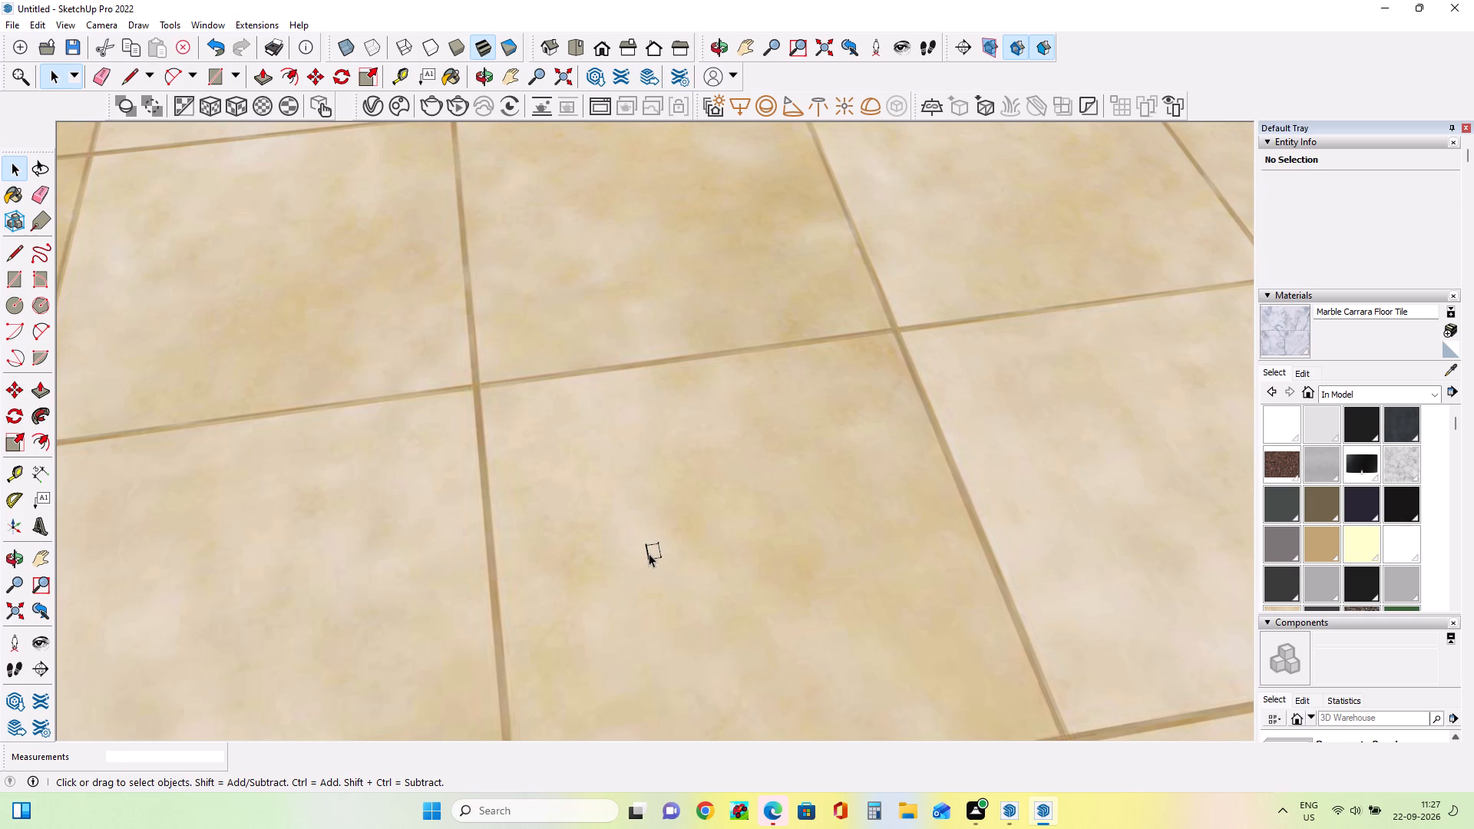
pyautogui.click(649, 553)
pyautogui.press('Delete')
pyautogui.click(657, 554)
pyautogui.press('Delete')
pyautogui.hotkey('ctrl', 'z')
# Delete one square edge, a short corner edge and the adjoining side edge from the bar's leftover end nearest the TV wall.
pyautogui.scroll(-4, 662, 558)
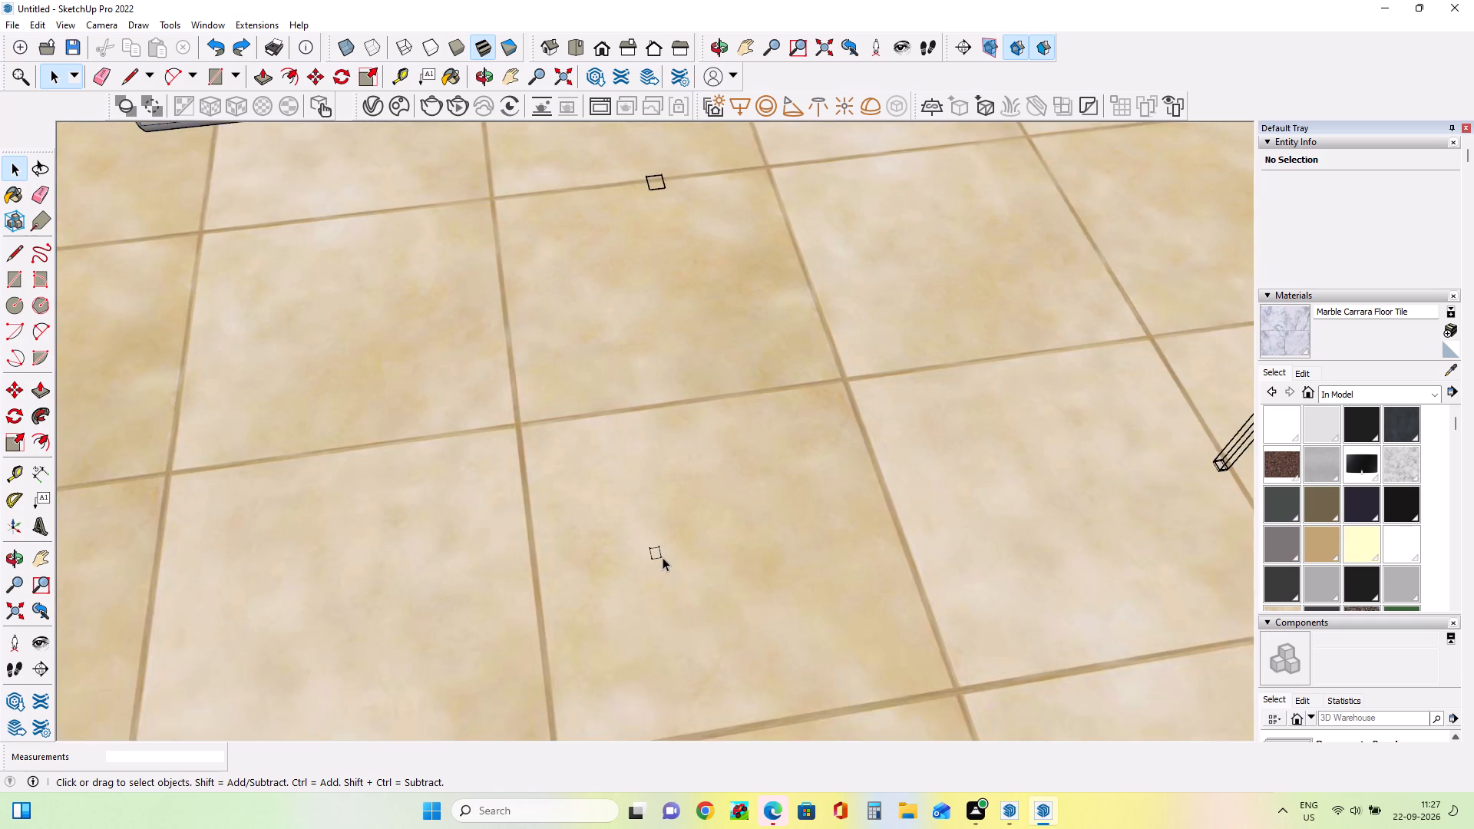
pyautogui.scroll(-10, 663, 557)
pyautogui.scroll(2, 651, 456)
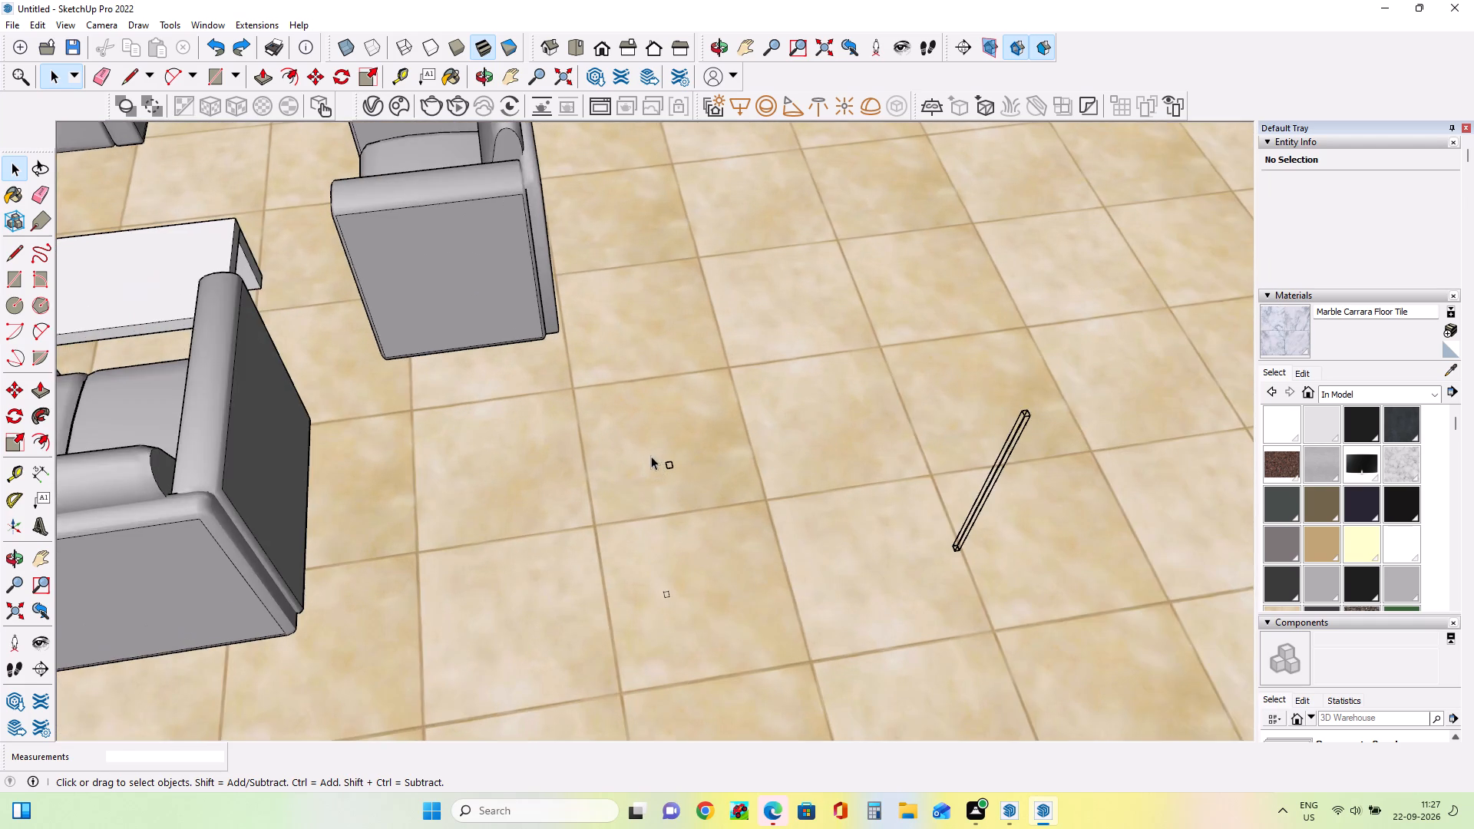
pyautogui.scroll(13, 651, 456)
pyautogui.click(708, 453)
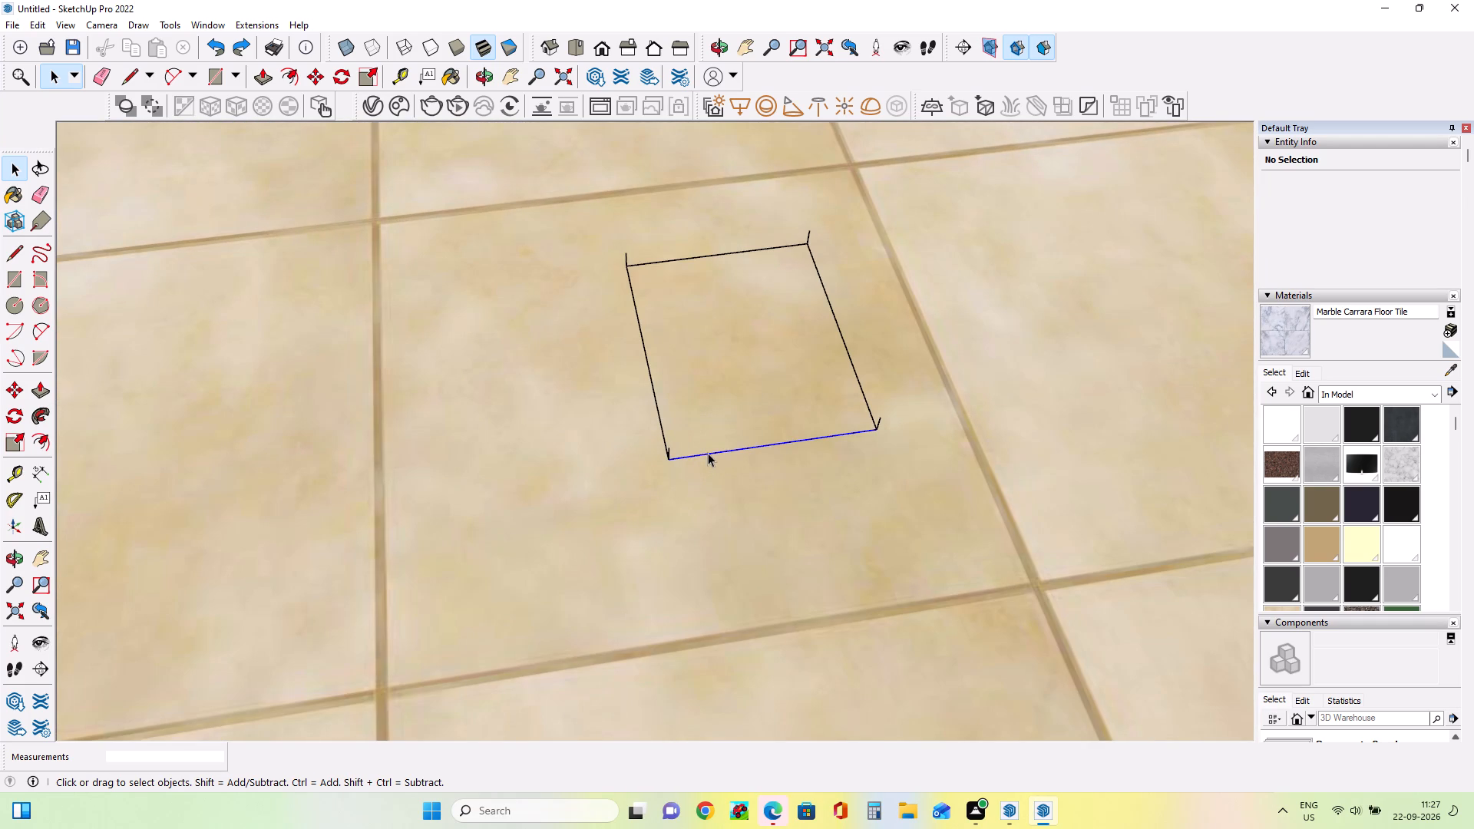
pyautogui.press('BackSpace')
pyautogui.press('Delete')
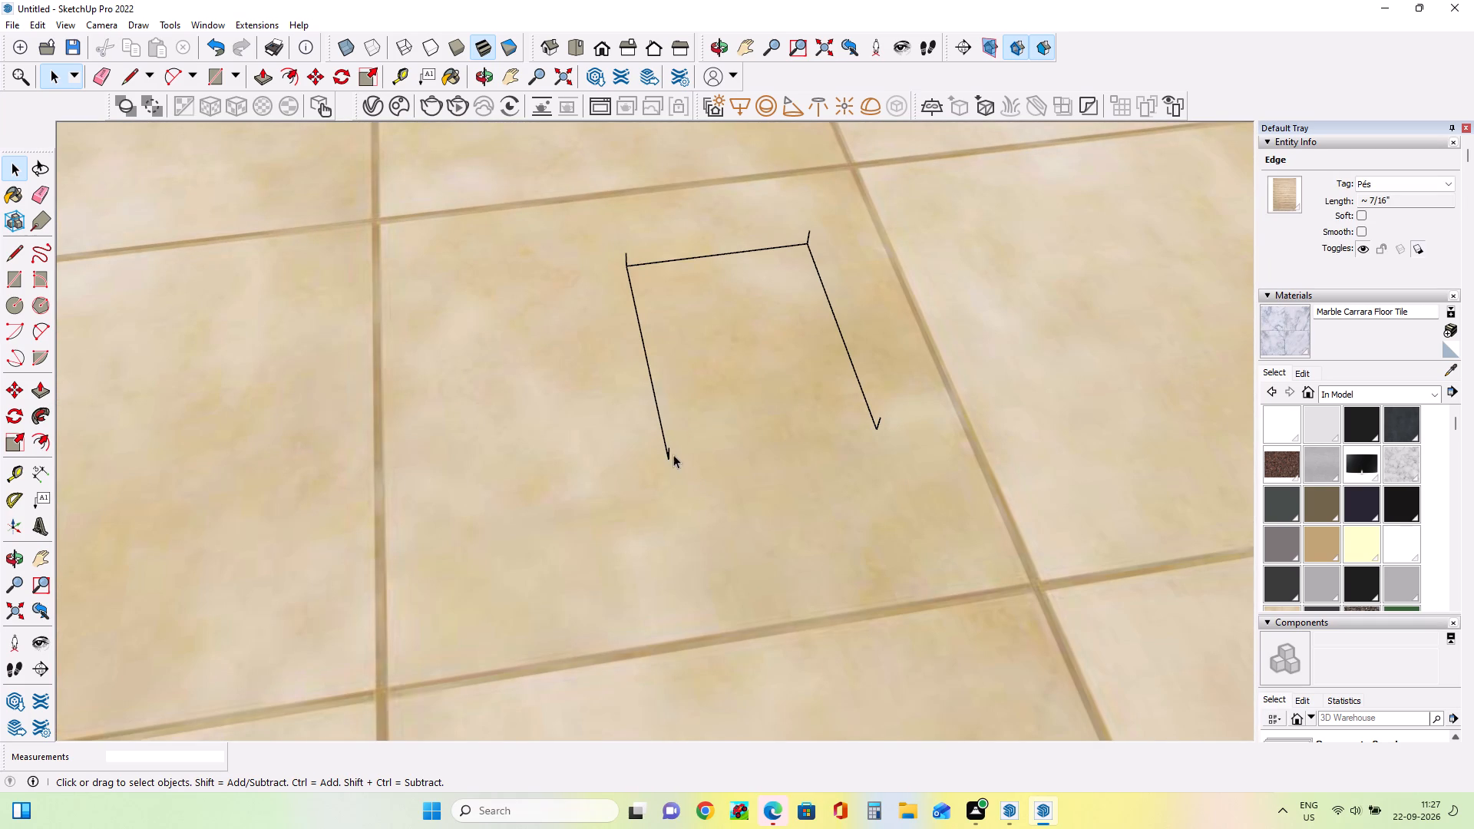
pyautogui.click(668, 453)
pyautogui.press('Delete')
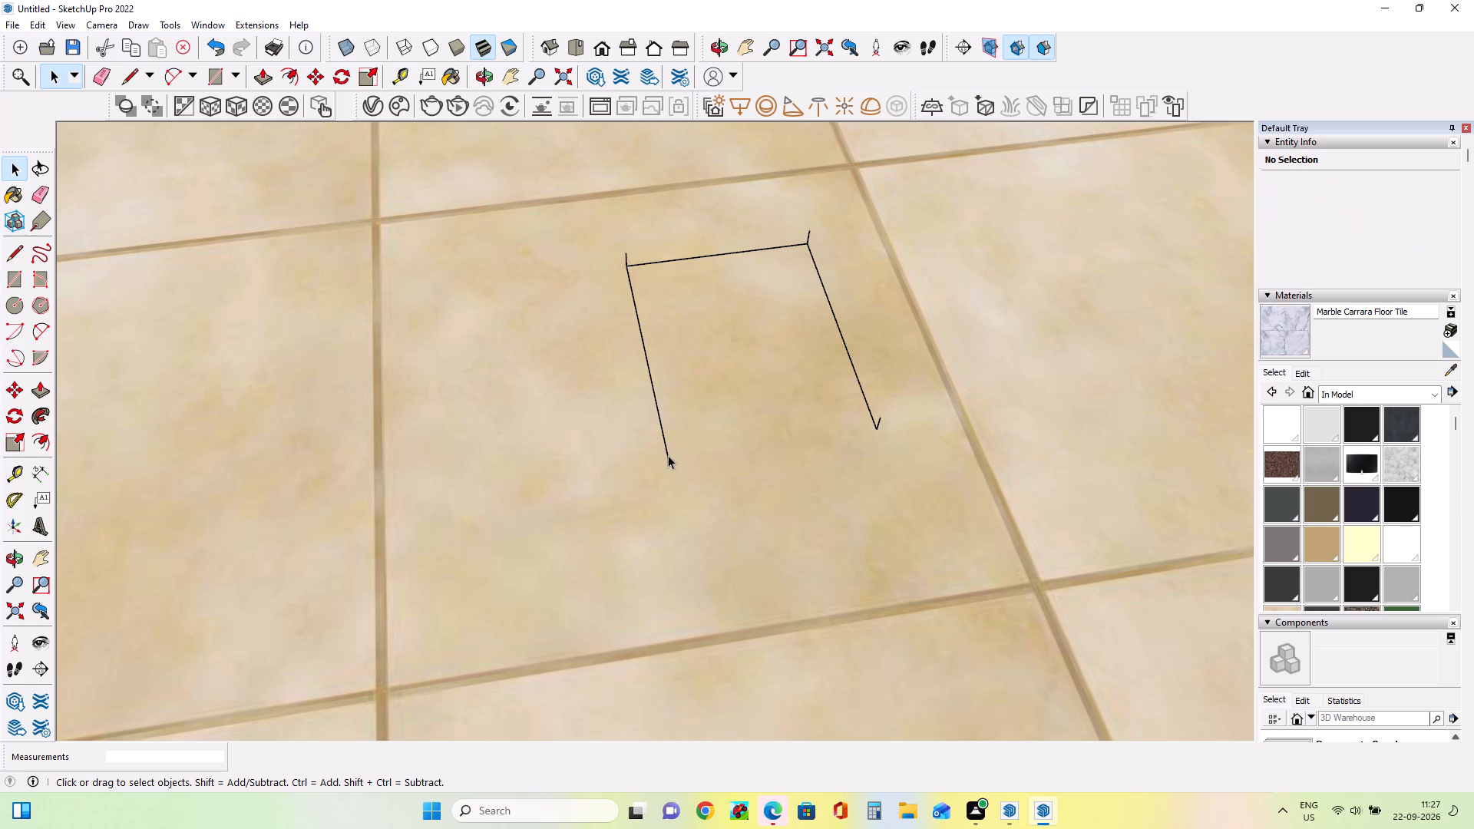
pyautogui.click(668, 455)
pyautogui.press('Delete')
pyautogui.click(659, 259)
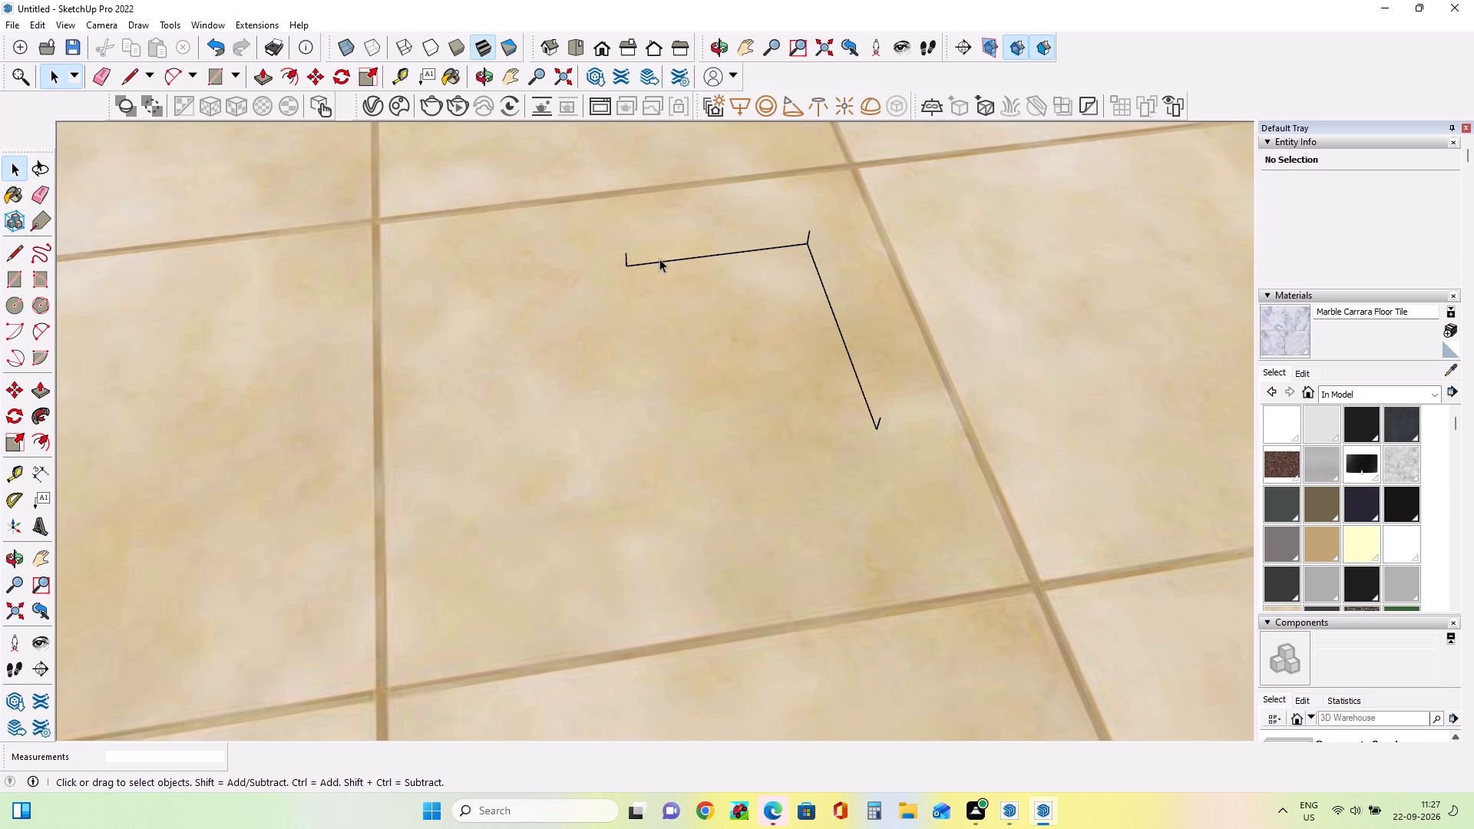
pyautogui.press('Escape')
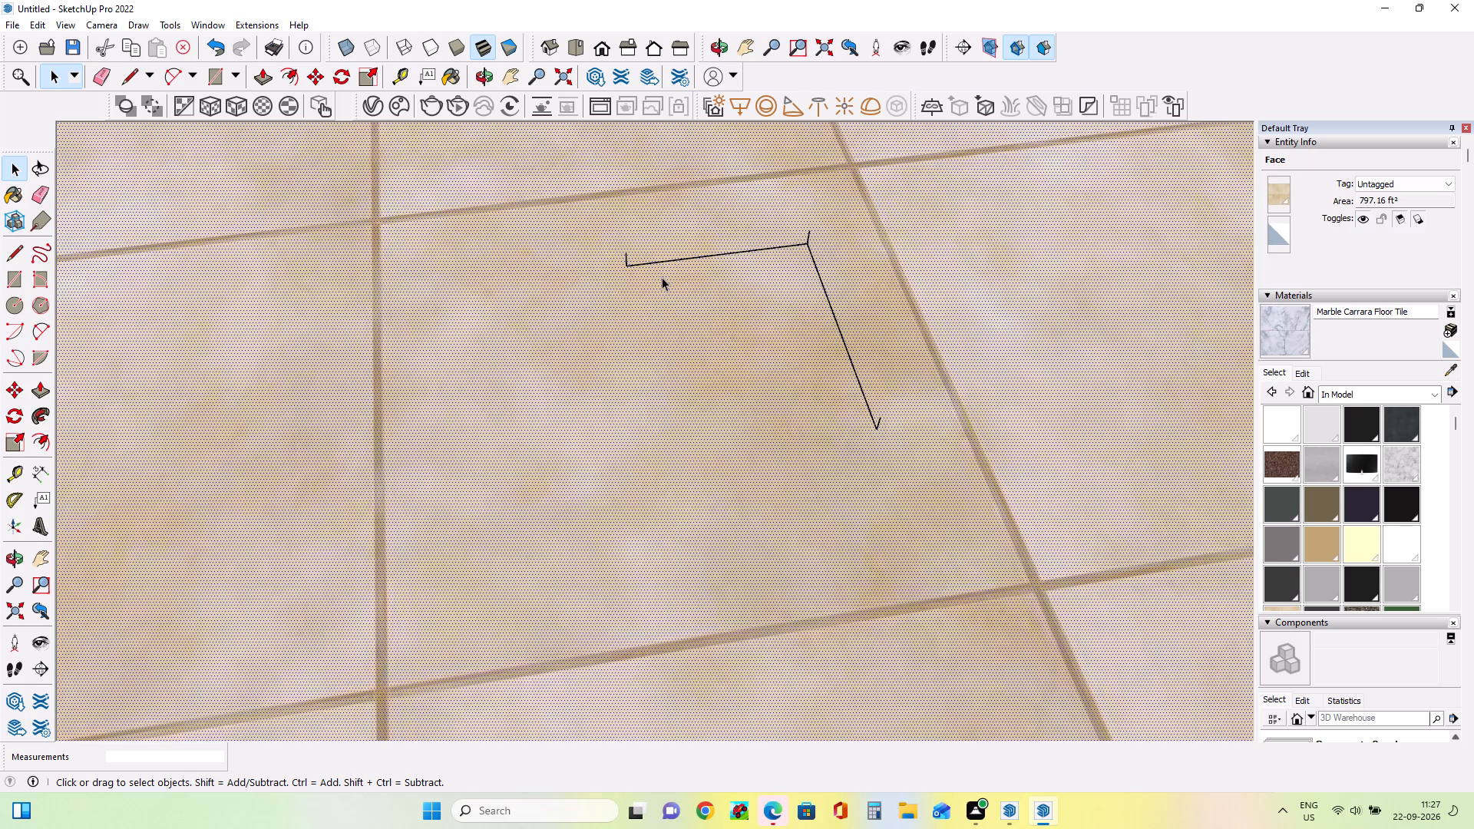
pyautogui.press('Escape')
# Clear the floor selection and delete the side edge of the remaining L-shaped outline near the armchair.
pyautogui.scroll(-6, 669, 329)
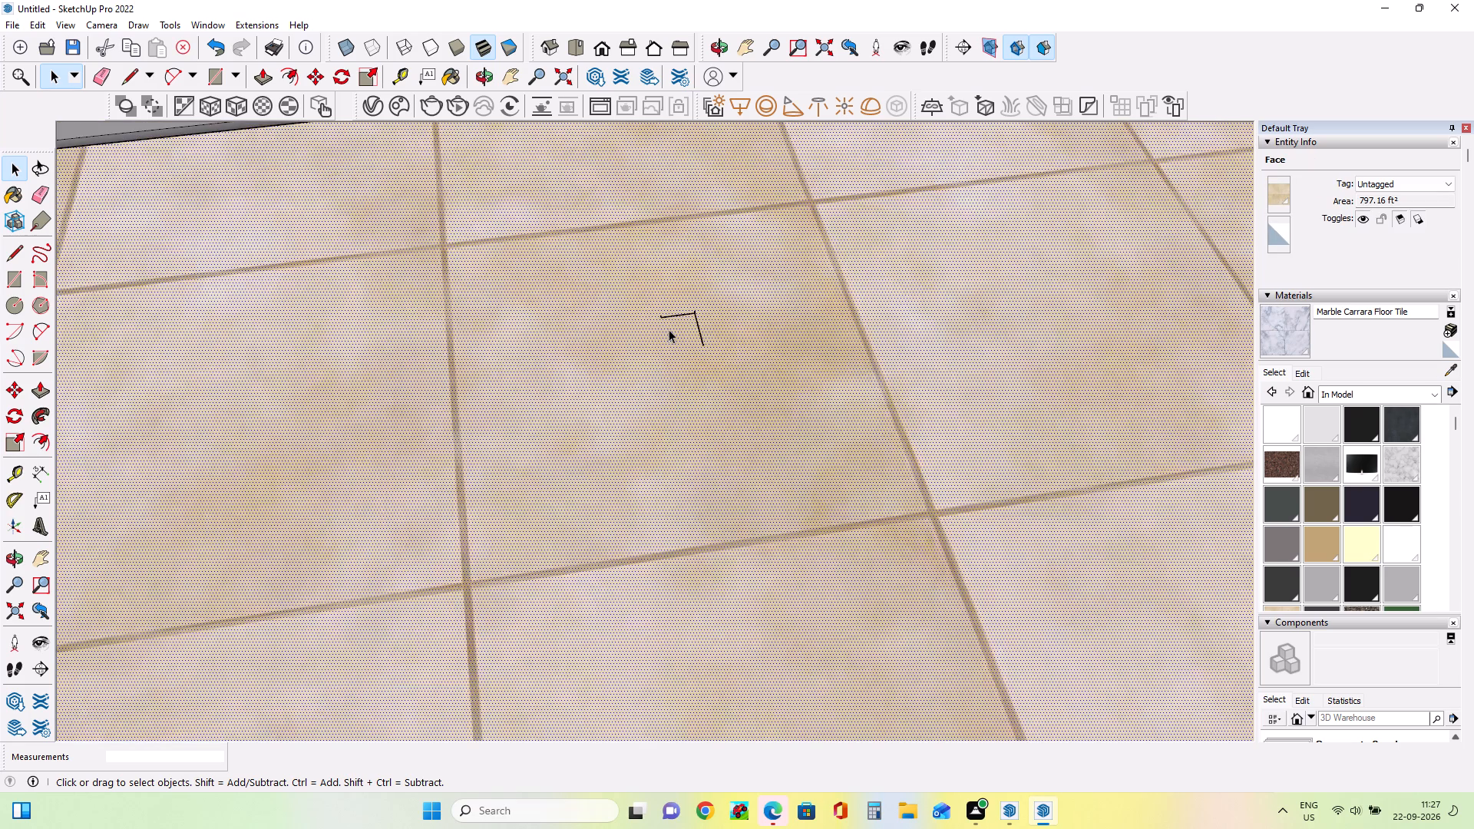
pyautogui.scroll(-20, 669, 329)
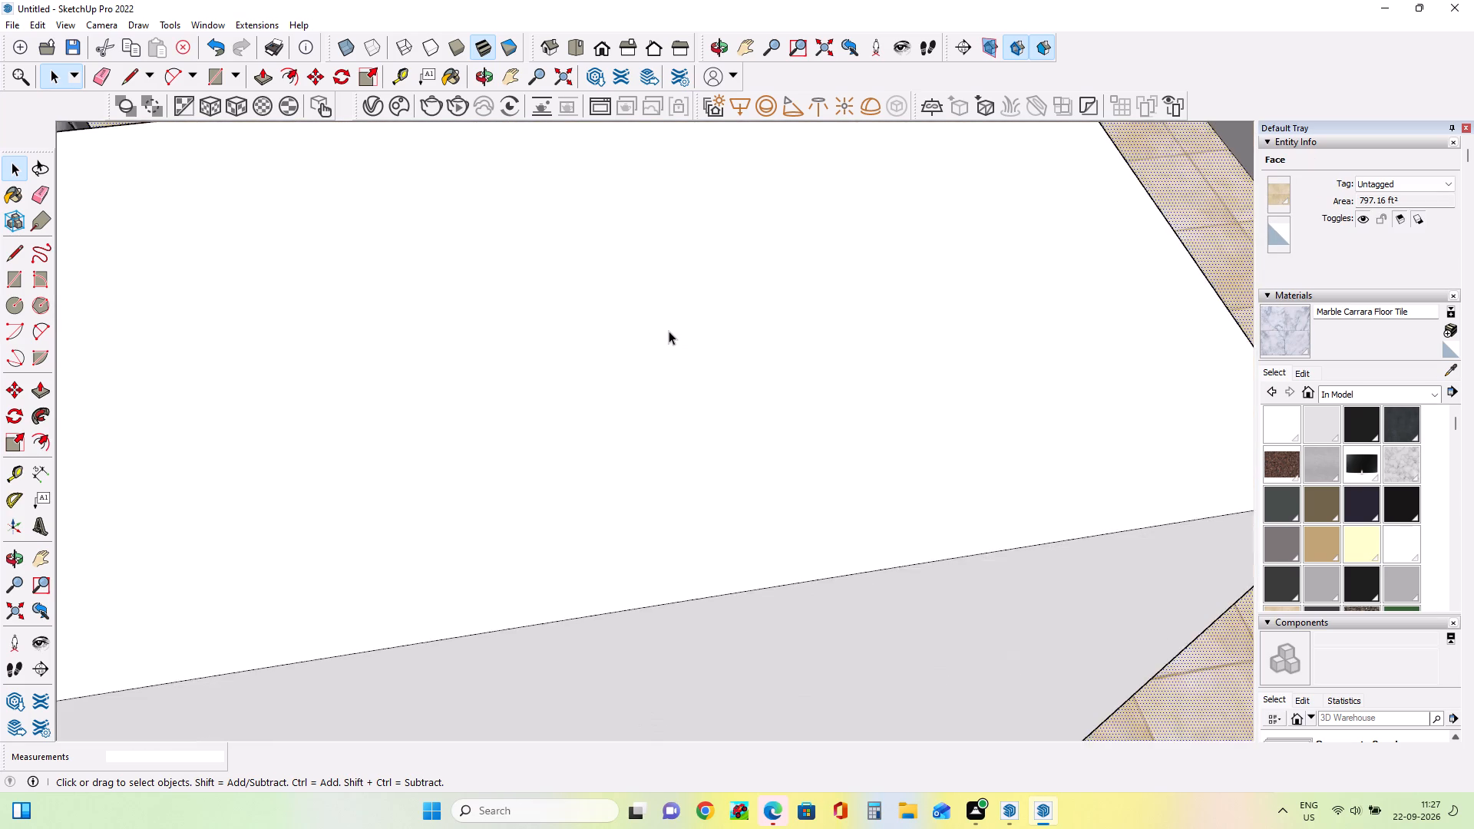
pyautogui.scroll(-9, 669, 331)
pyautogui.scroll(-4, 1096, 457)
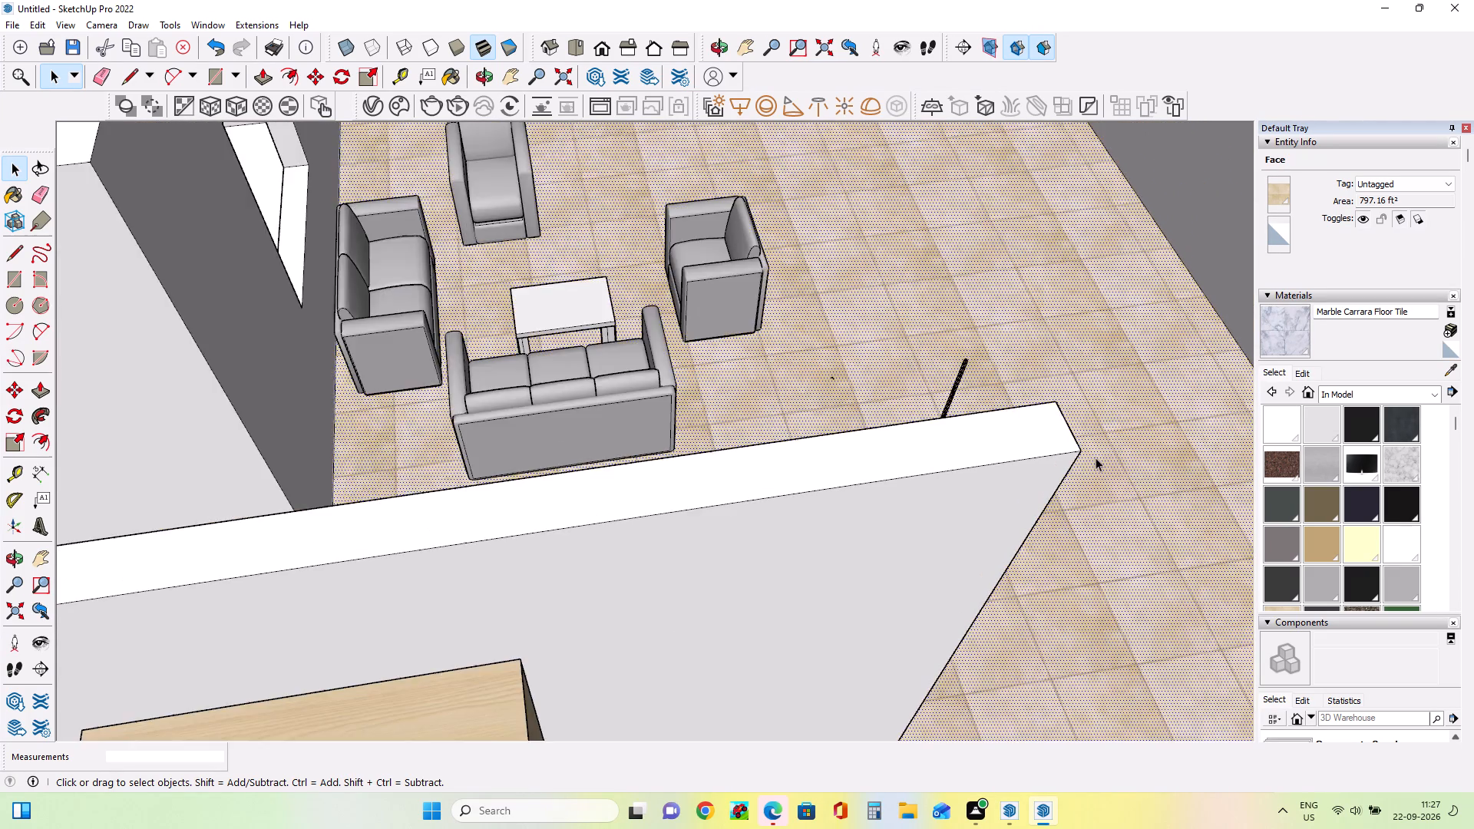
pyautogui.scroll(-18, 1096, 457)
pyautogui.click(503, 471)
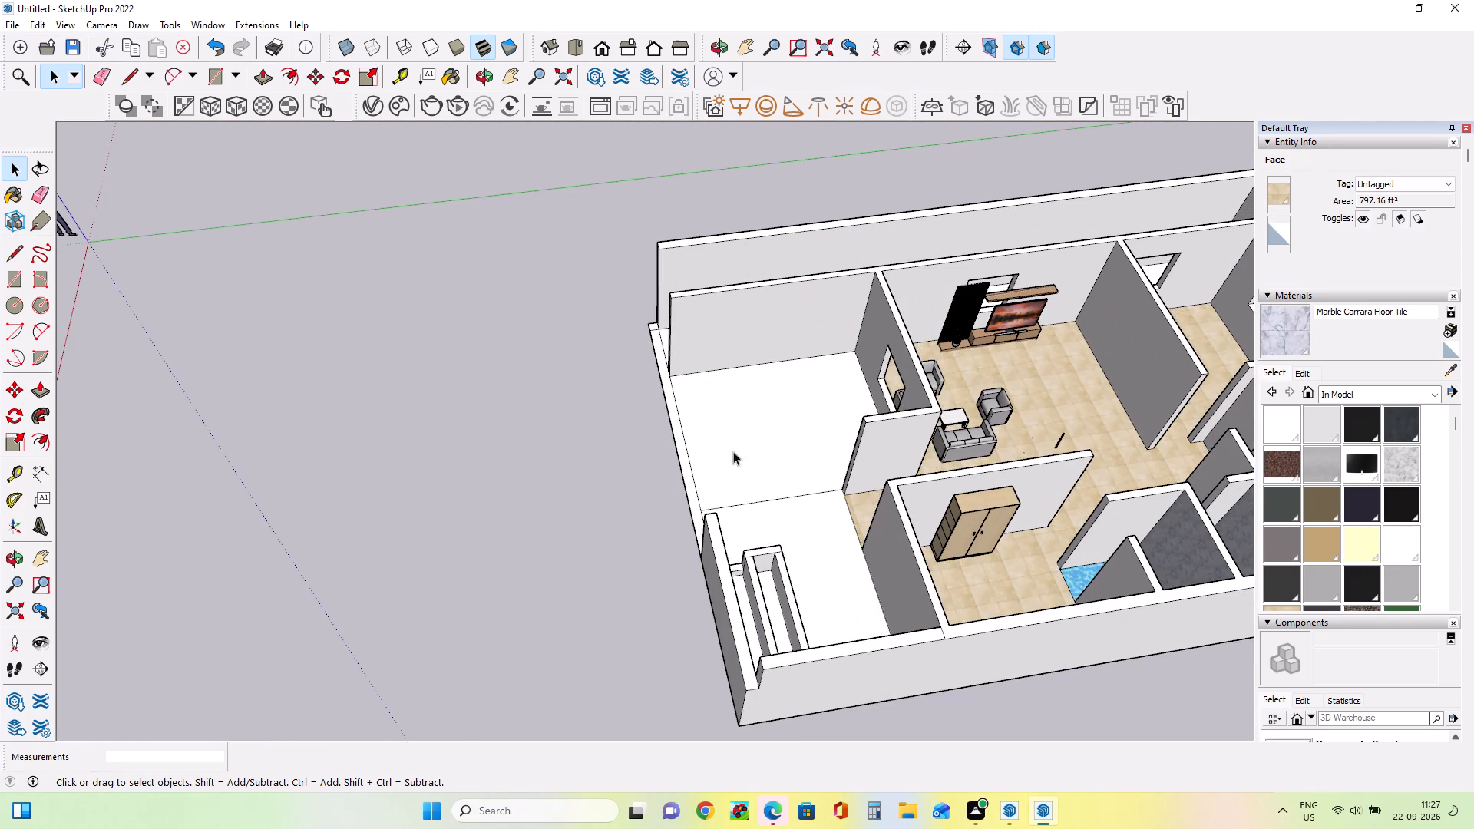
pyautogui.scroll(19, 1049, 426)
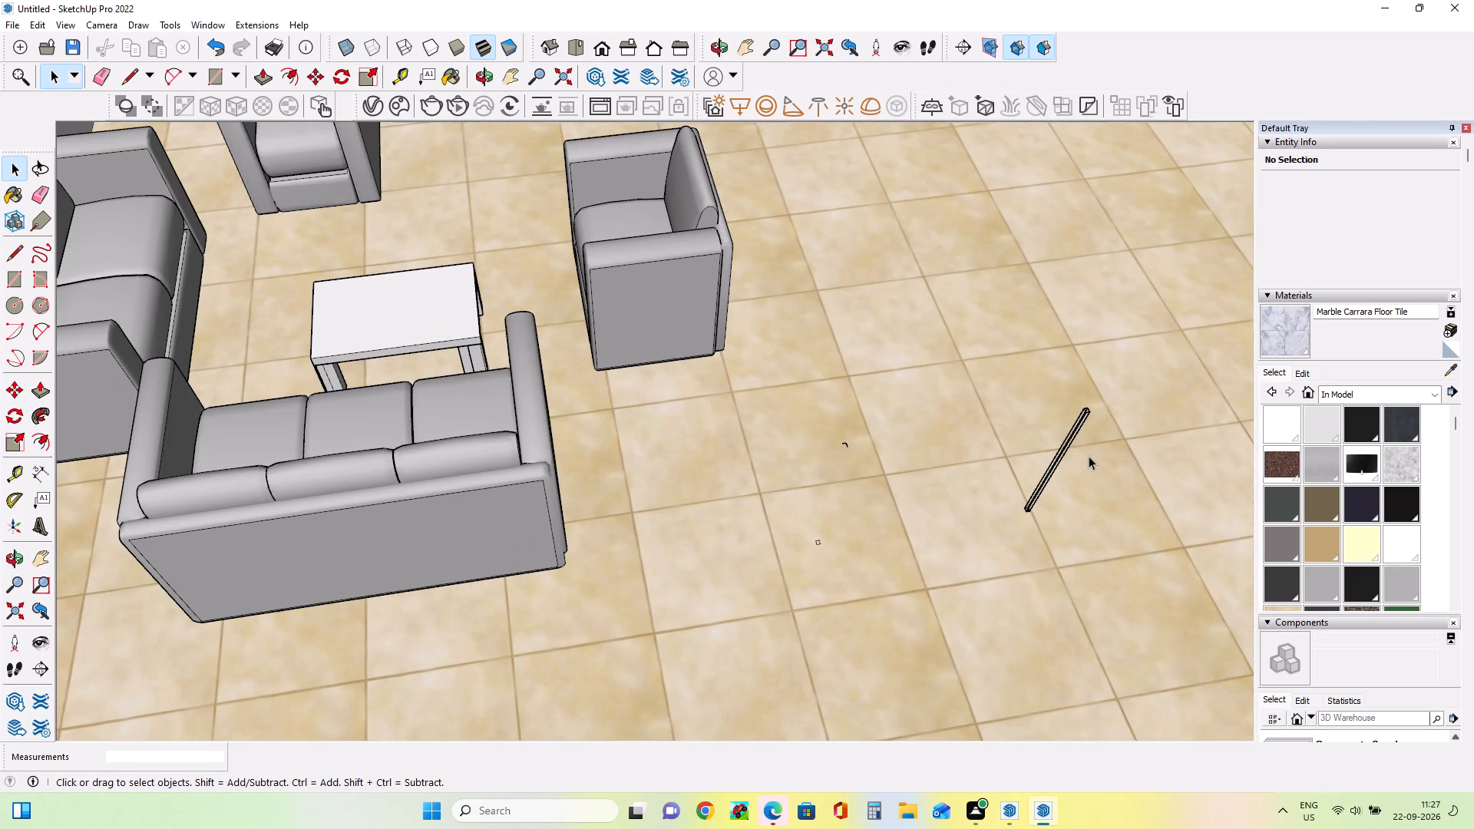
pyautogui.scroll(8, 1089, 456)
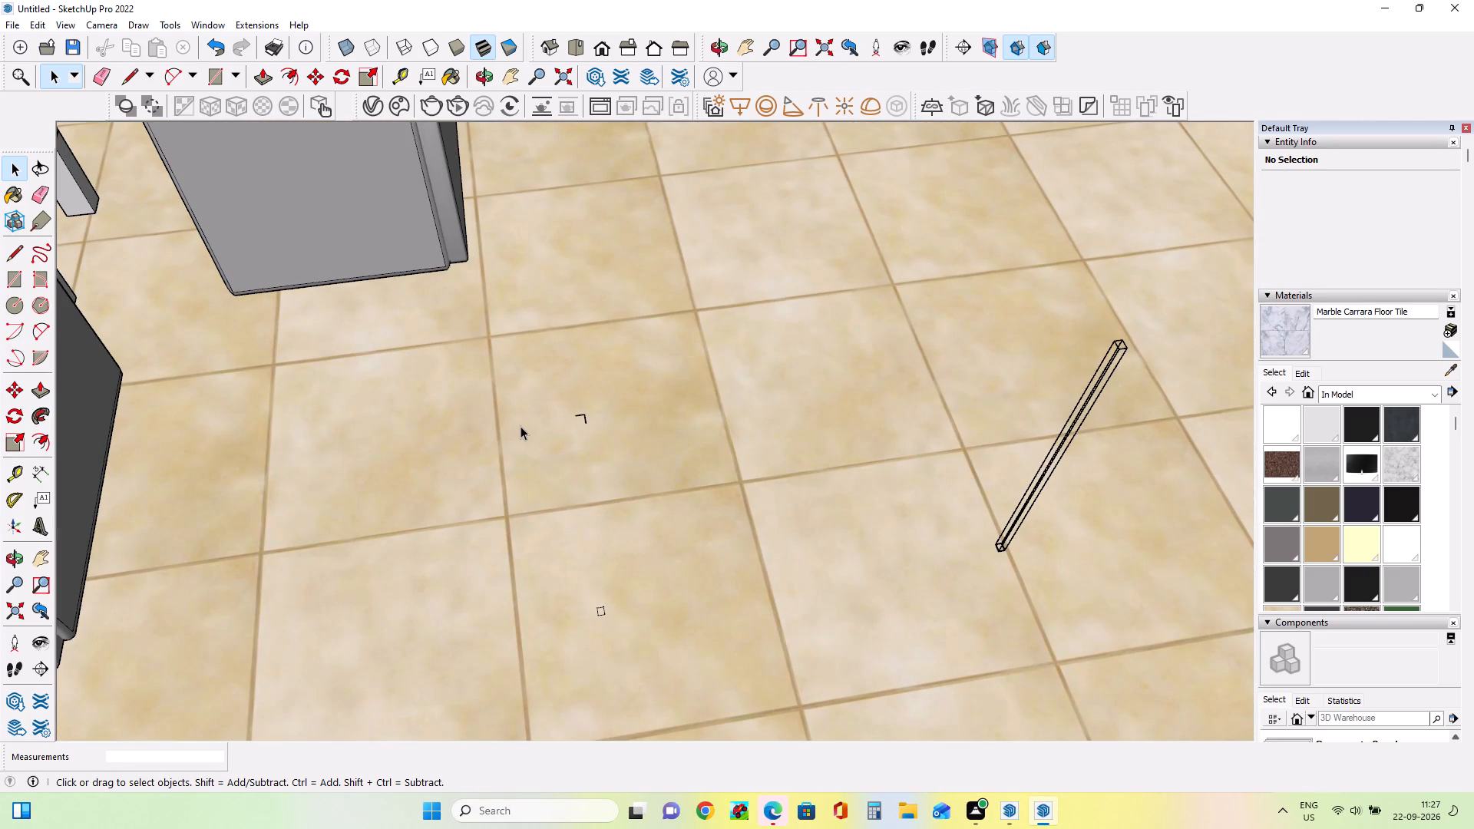
pyautogui.click(526, 414)
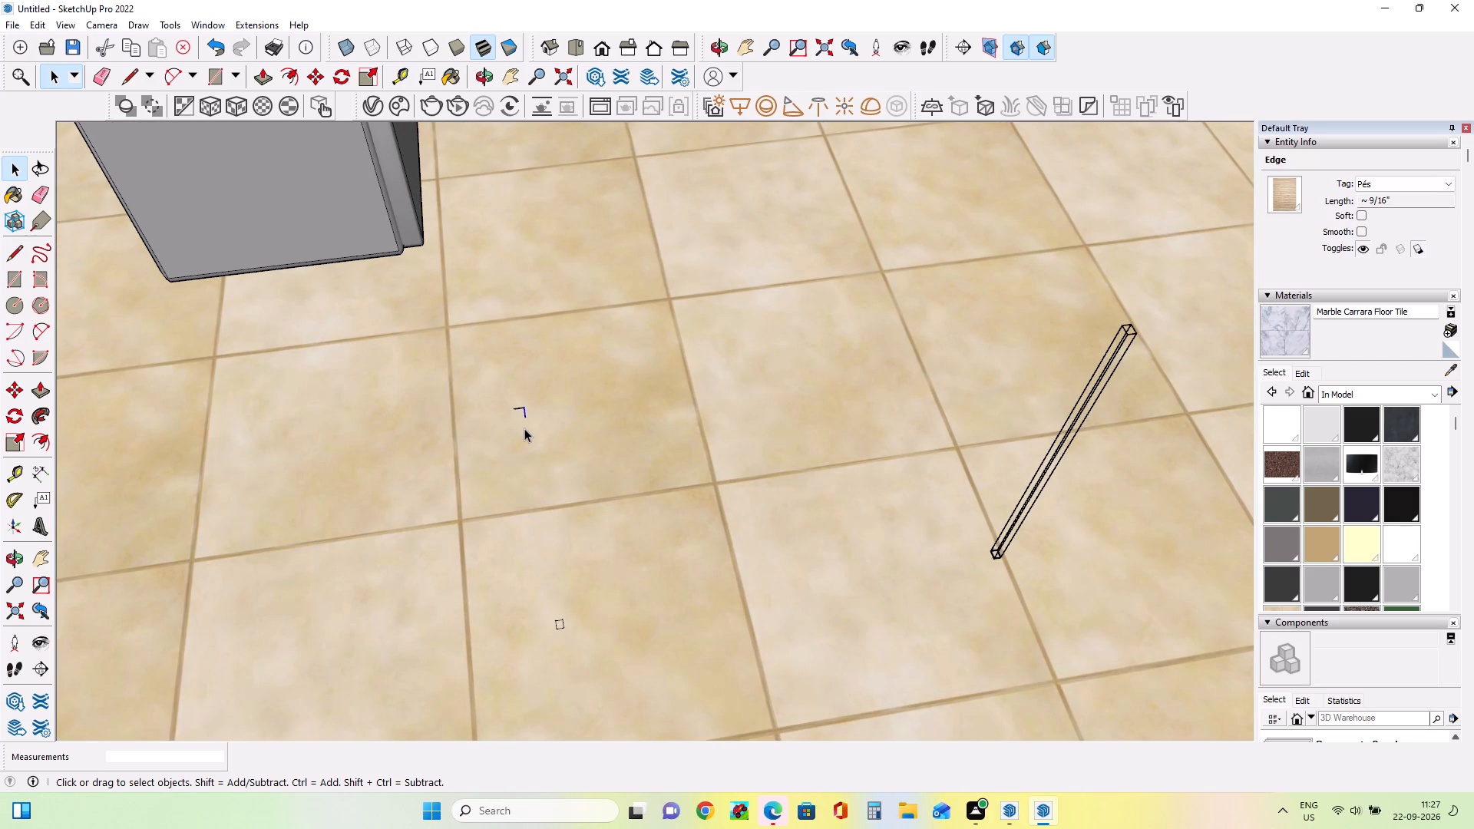
pyautogui.press('Delete')
pyautogui.click(521, 405)
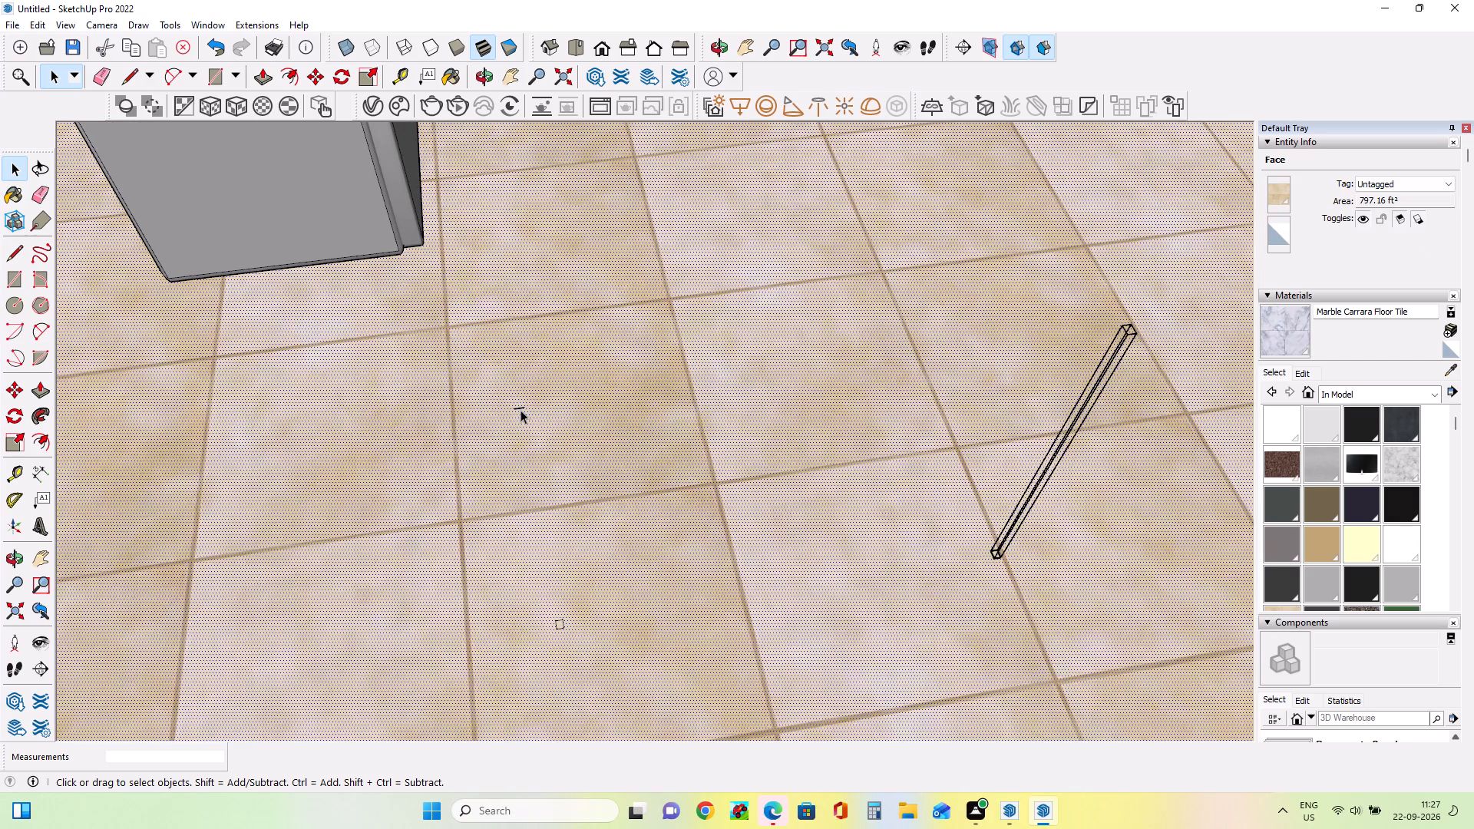
# Delete the long edges of the second loose thin bar, farther from the sofa set.
pyautogui.click(1033, 494)
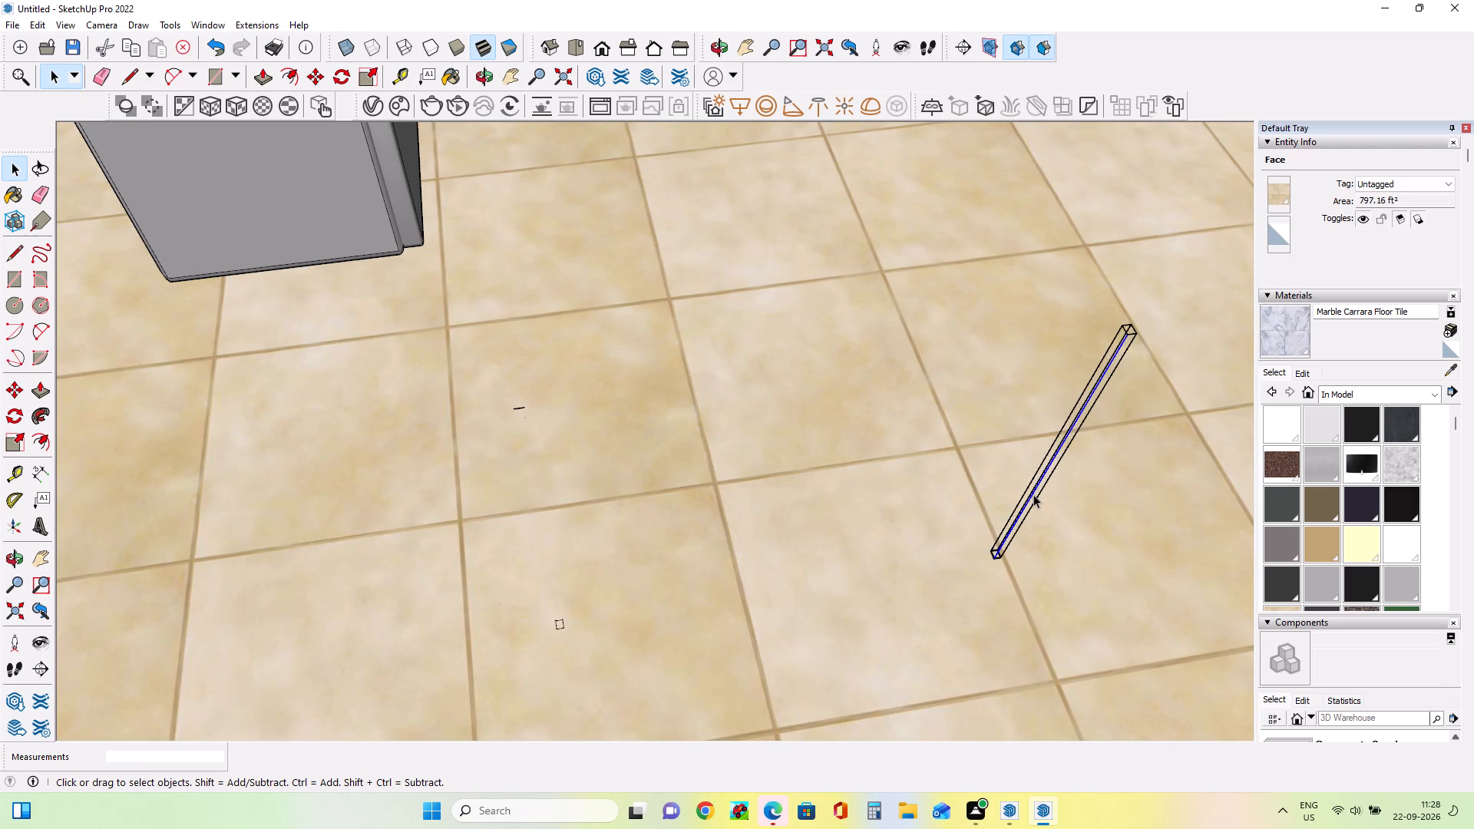
pyautogui.press('Delete')
pyautogui.click(1035, 497)
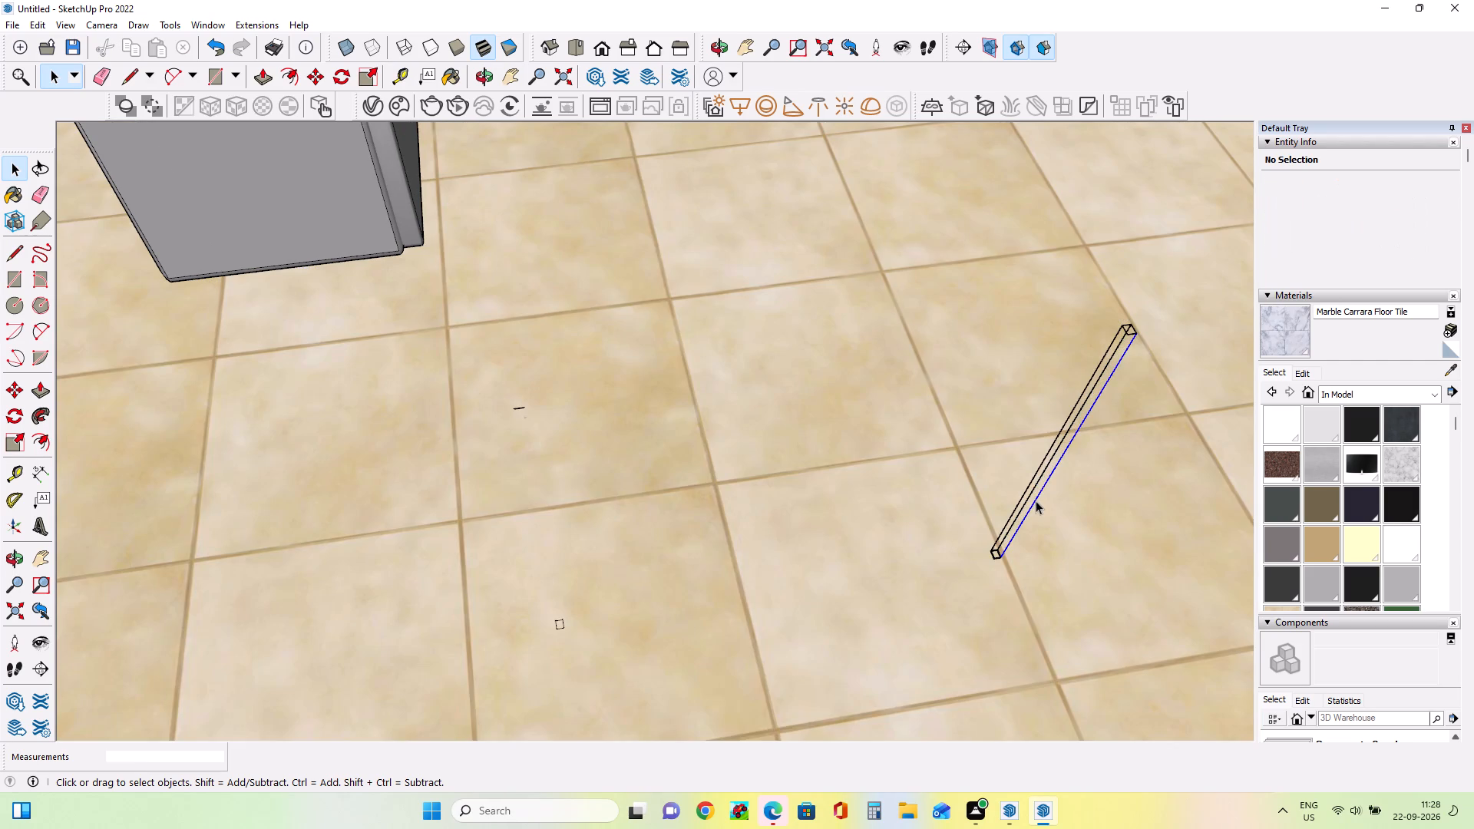
pyautogui.press('Delete')
pyautogui.click(1028, 493)
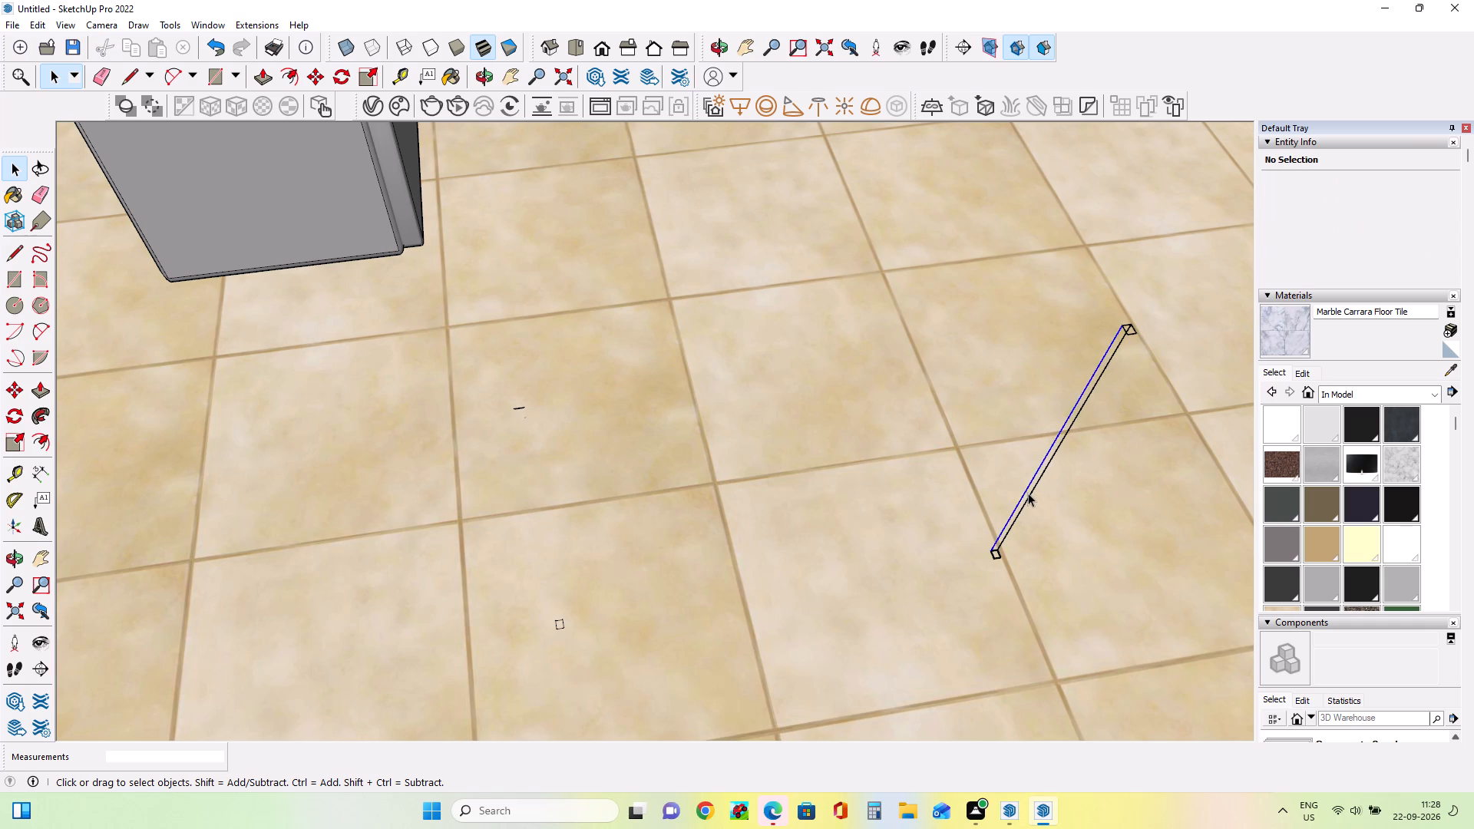
pyautogui.press('Delete')
pyautogui.click(1028, 493)
pyautogui.rightClick(1028, 493)
pyautogui.press('Delete')
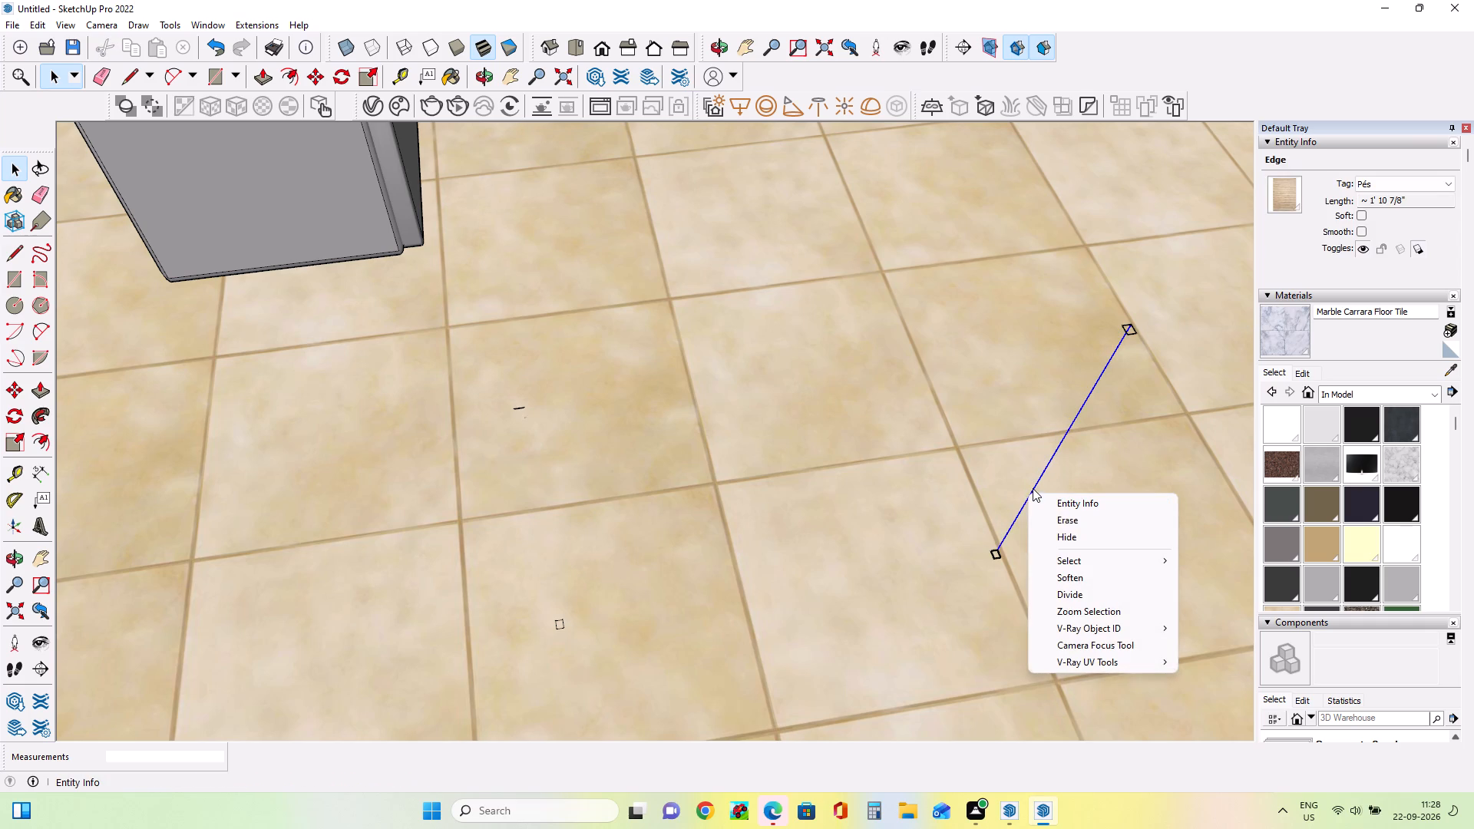
pyautogui.click(1033, 488)
pyautogui.press('Delete')
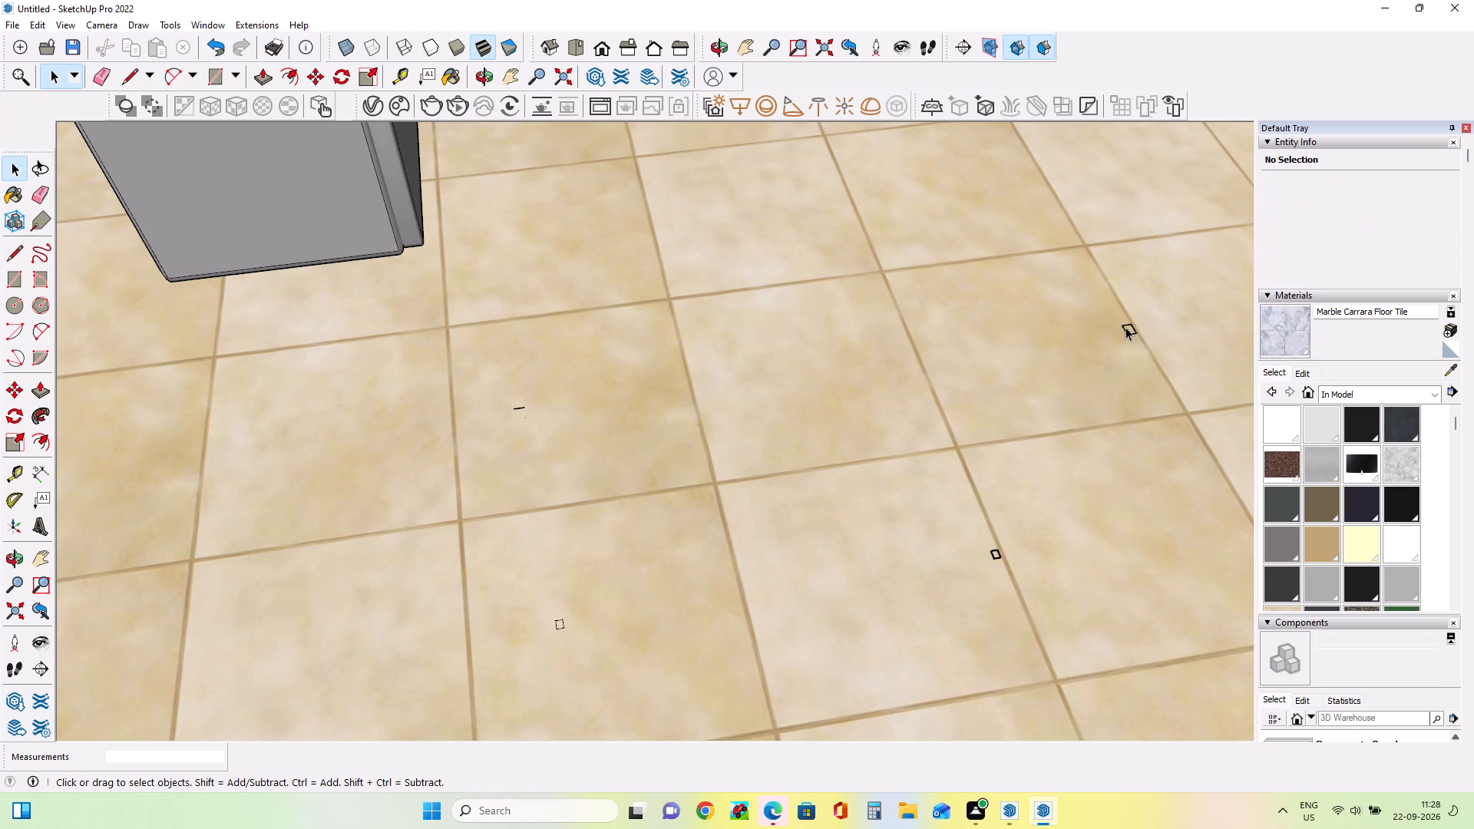
# Delete the edges of the small square outline at the second bar's end nearest the TV wall.
pyautogui.click(1125, 332)
pyautogui.press('Delete')
pyautogui.click(1133, 333)
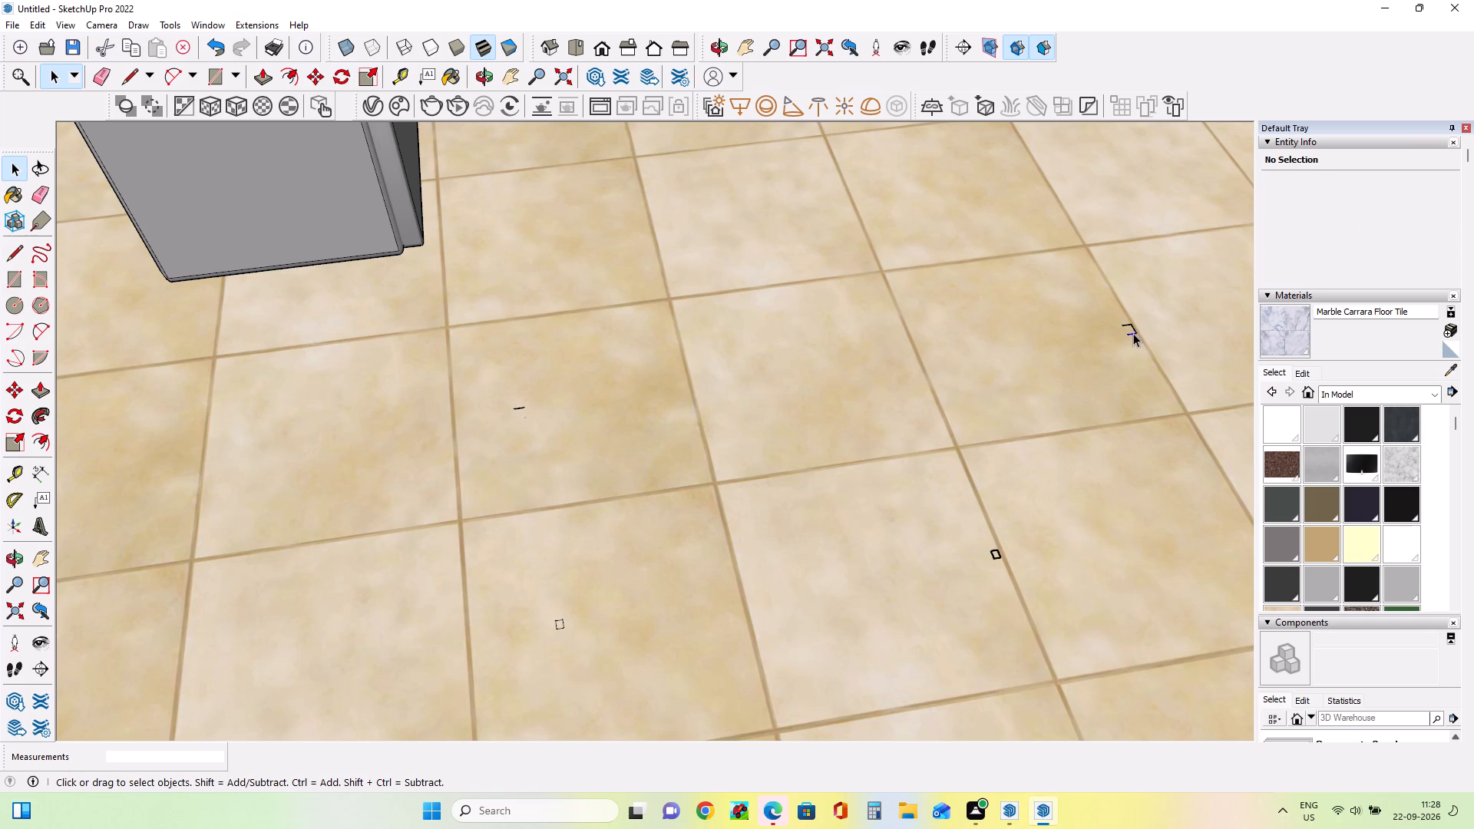
pyautogui.press('Delete')
pyautogui.click(1127, 323)
pyautogui.press('Delete')
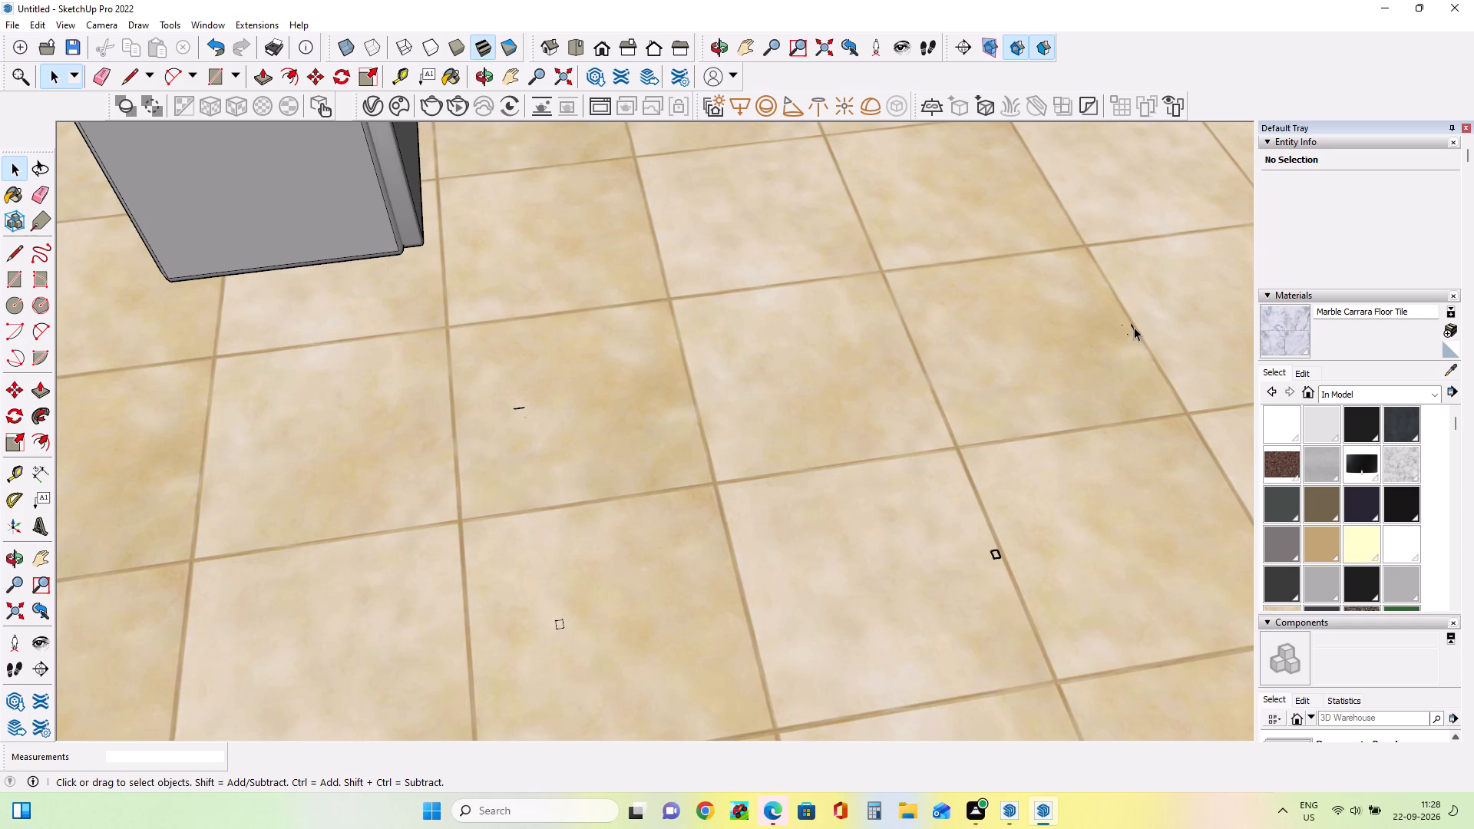
# Delete the tiny leftover edge fragment at the second bar's end nearest the TV wall.
pyautogui.click(1134, 327)
pyautogui.press('Delete')
# Delete the edges along one side of the small square outline at the second bar's opposite end.
pyautogui.click(996, 556)
pyautogui.press('Delete')
pyautogui.scroll(7, 993, 558)
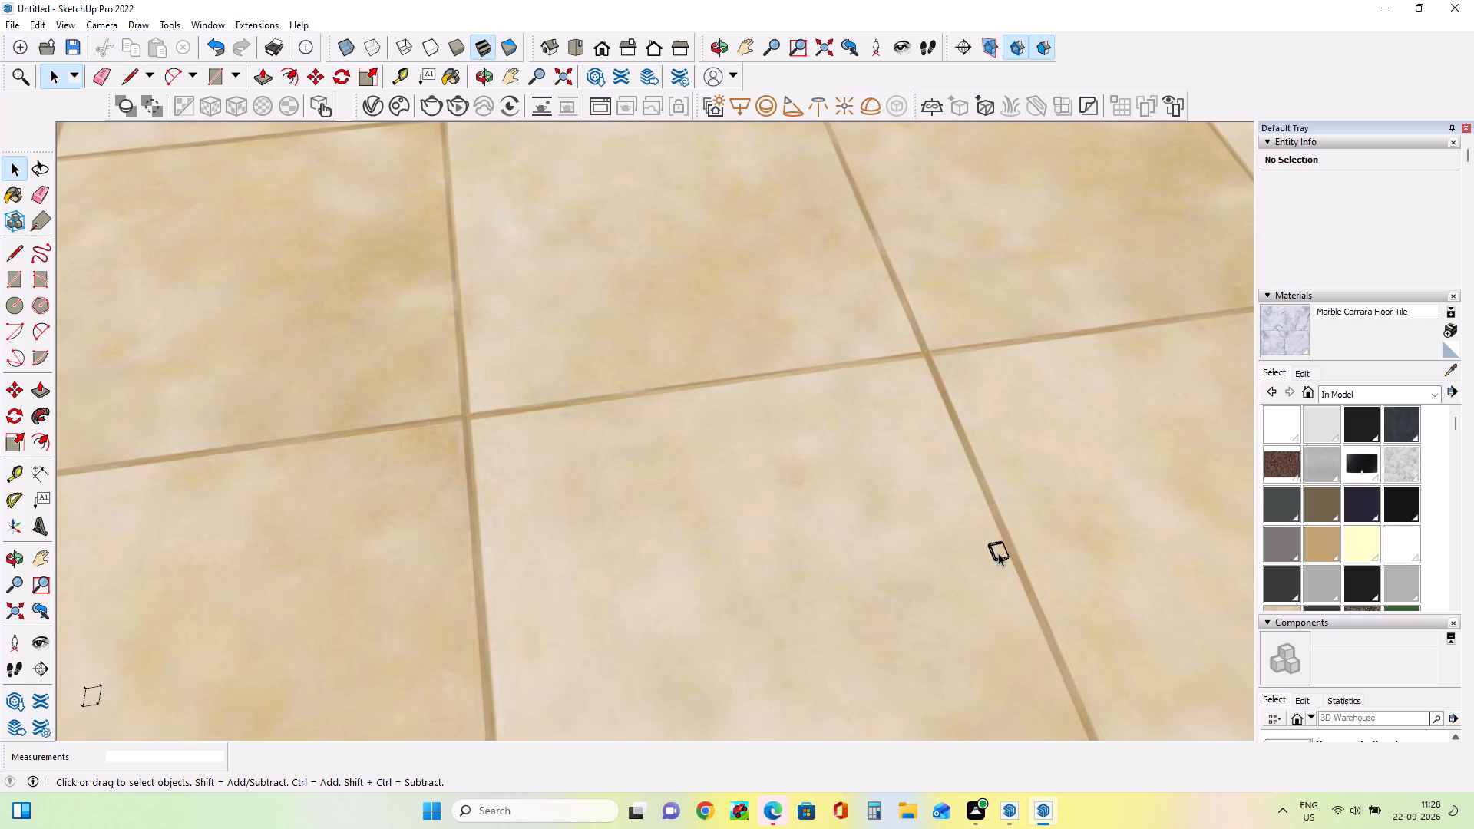
pyautogui.click(1004, 557)
pyautogui.press('Delete')
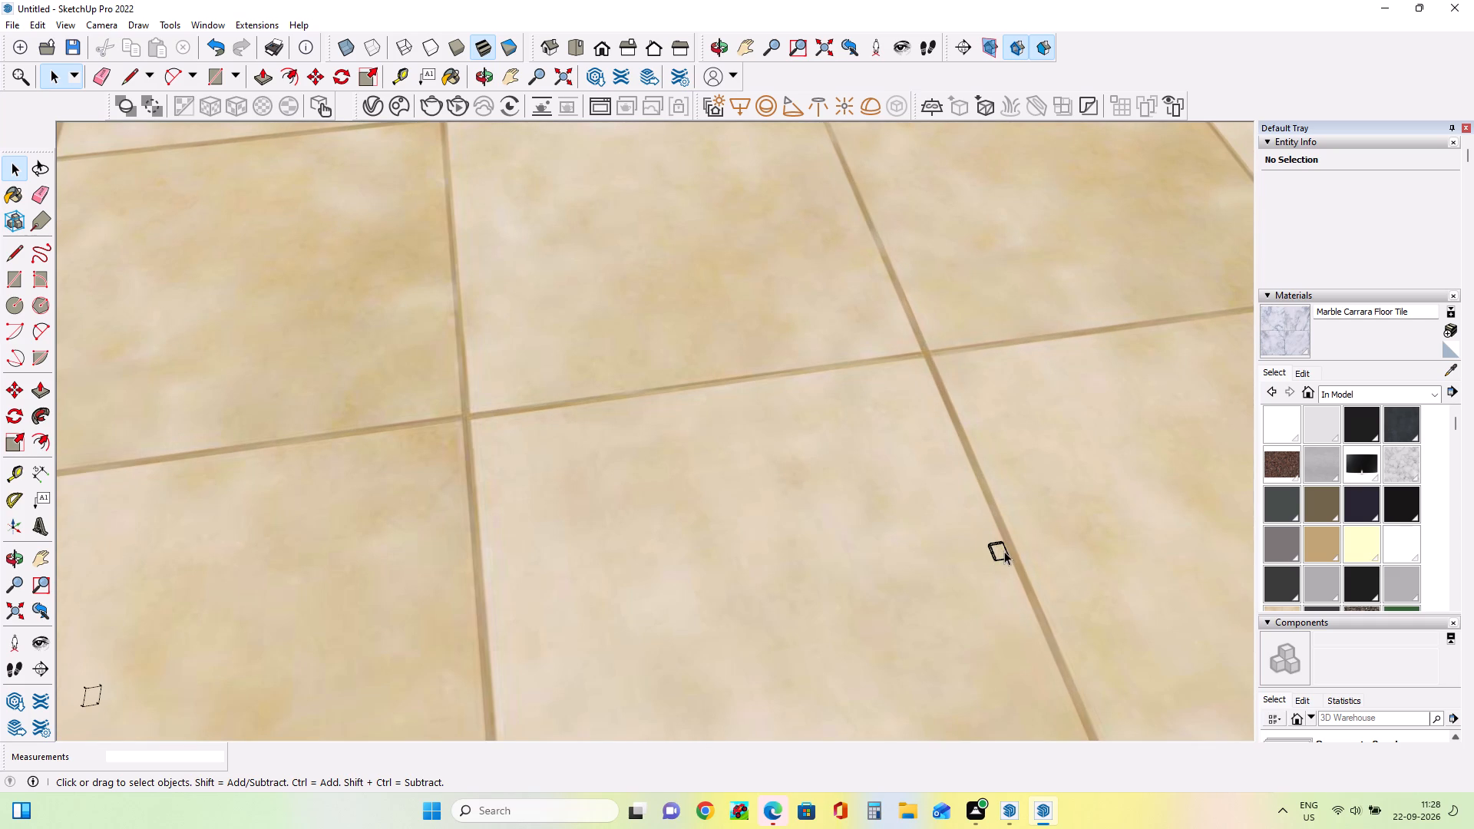
pyautogui.click(1004, 551)
pyautogui.press('Delete')
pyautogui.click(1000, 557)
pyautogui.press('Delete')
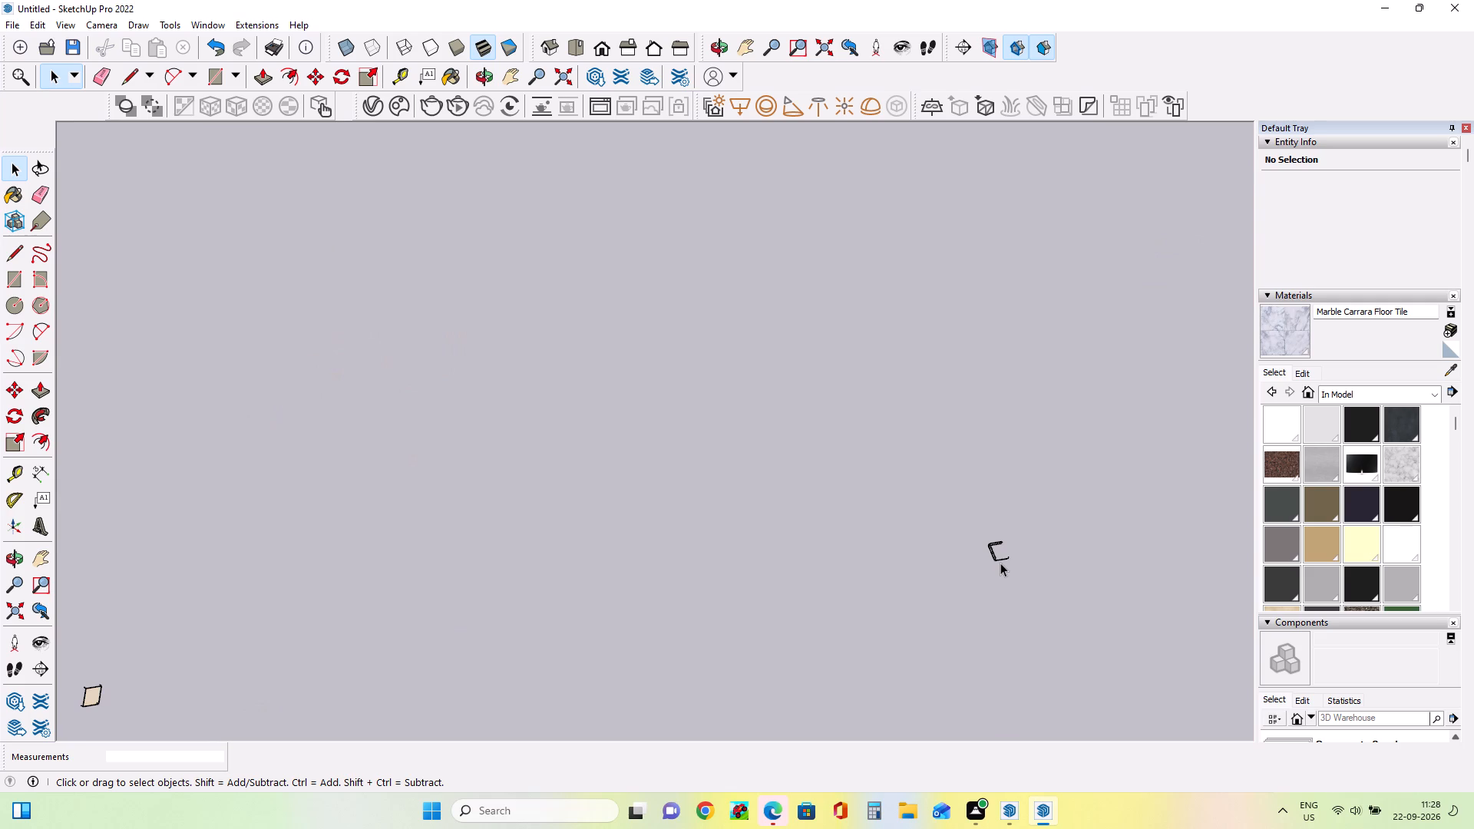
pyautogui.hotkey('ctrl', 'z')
# Delete the opposite side edges and the near edge of the open square outline, keeping its thin far strip.
pyautogui.scroll(4, 999, 560)
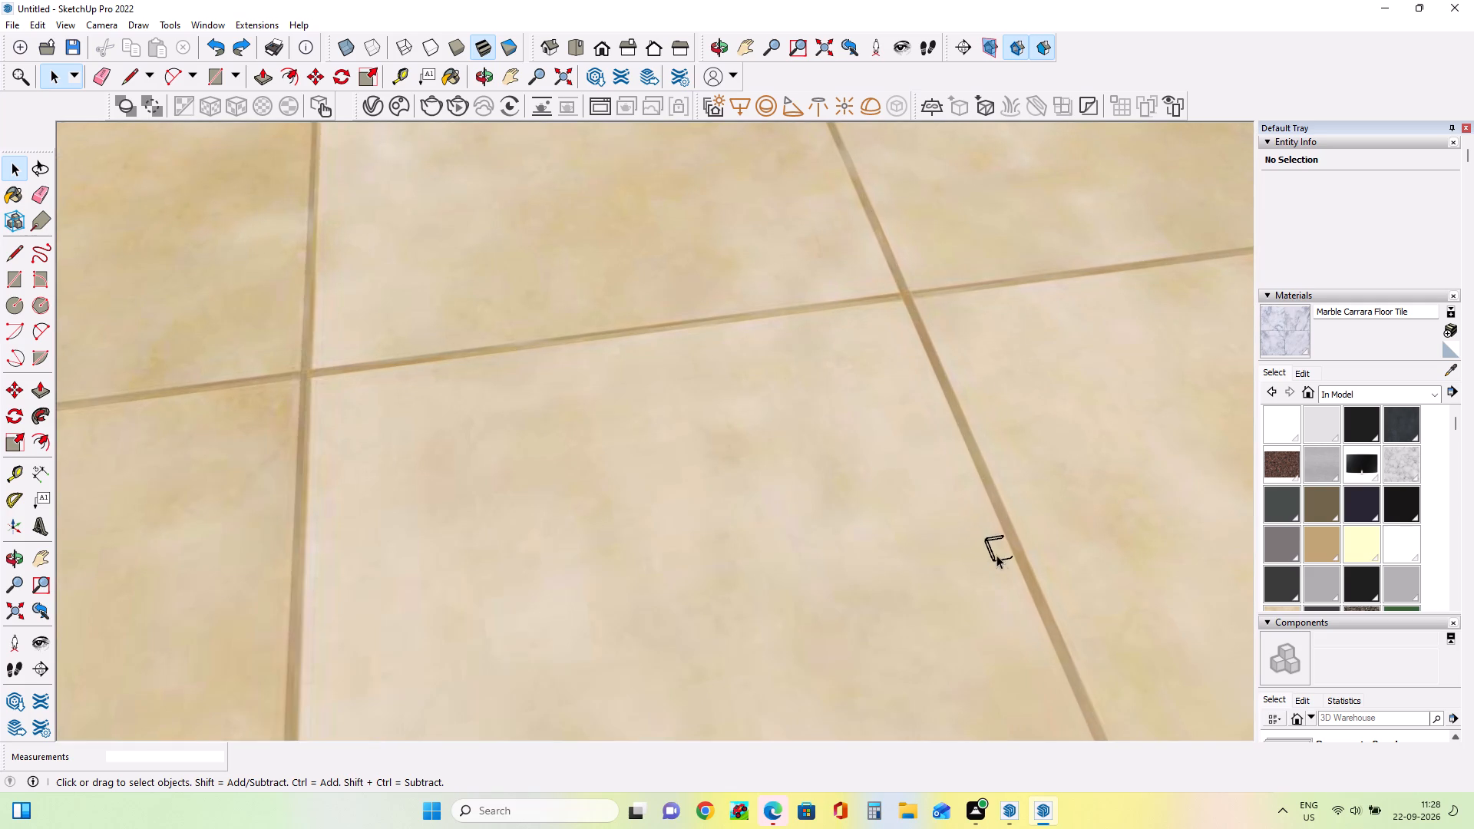
pyautogui.scroll(9, 996, 555)
pyautogui.click(987, 554)
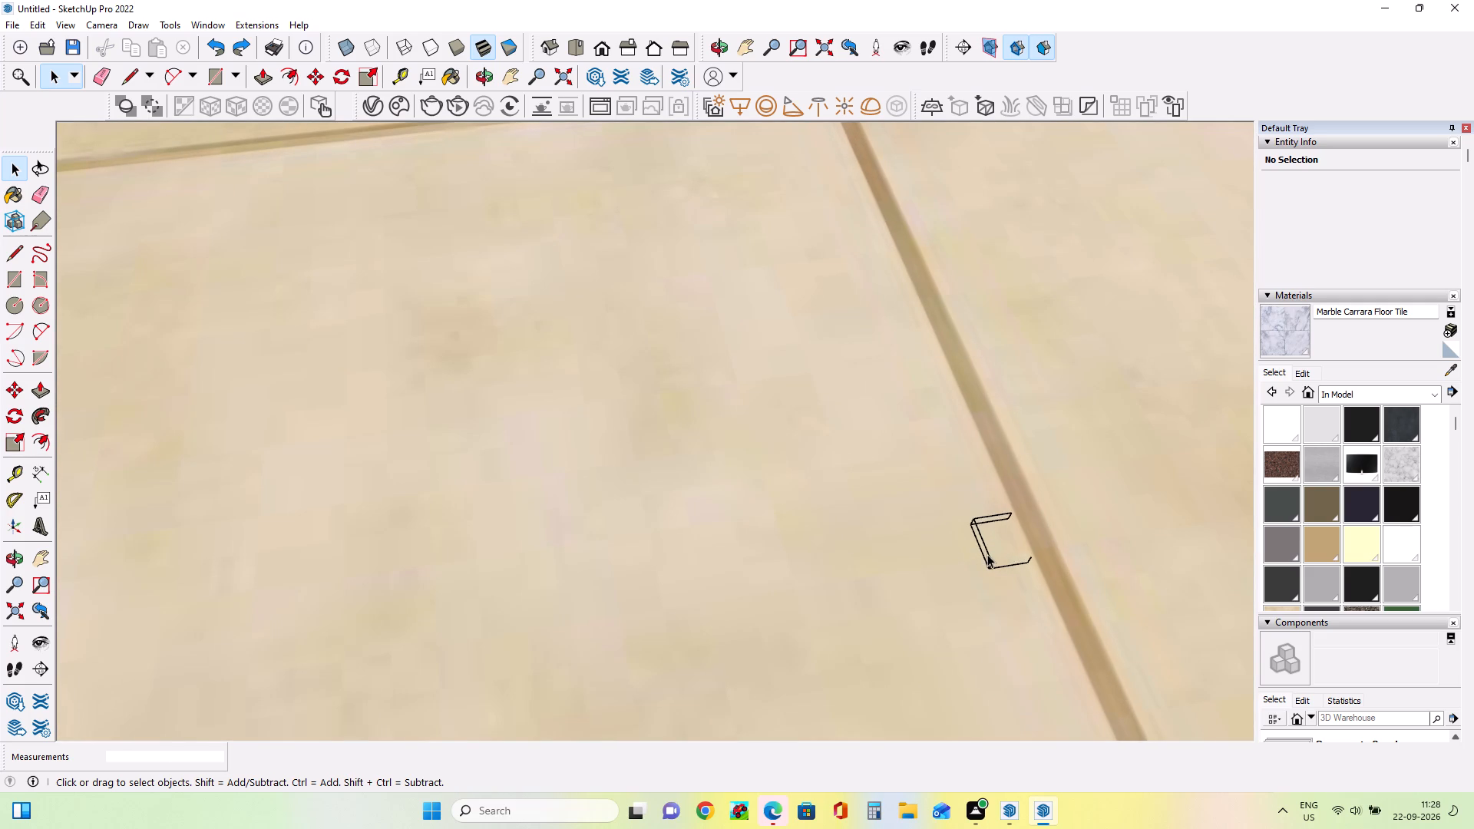
pyautogui.press('Delete')
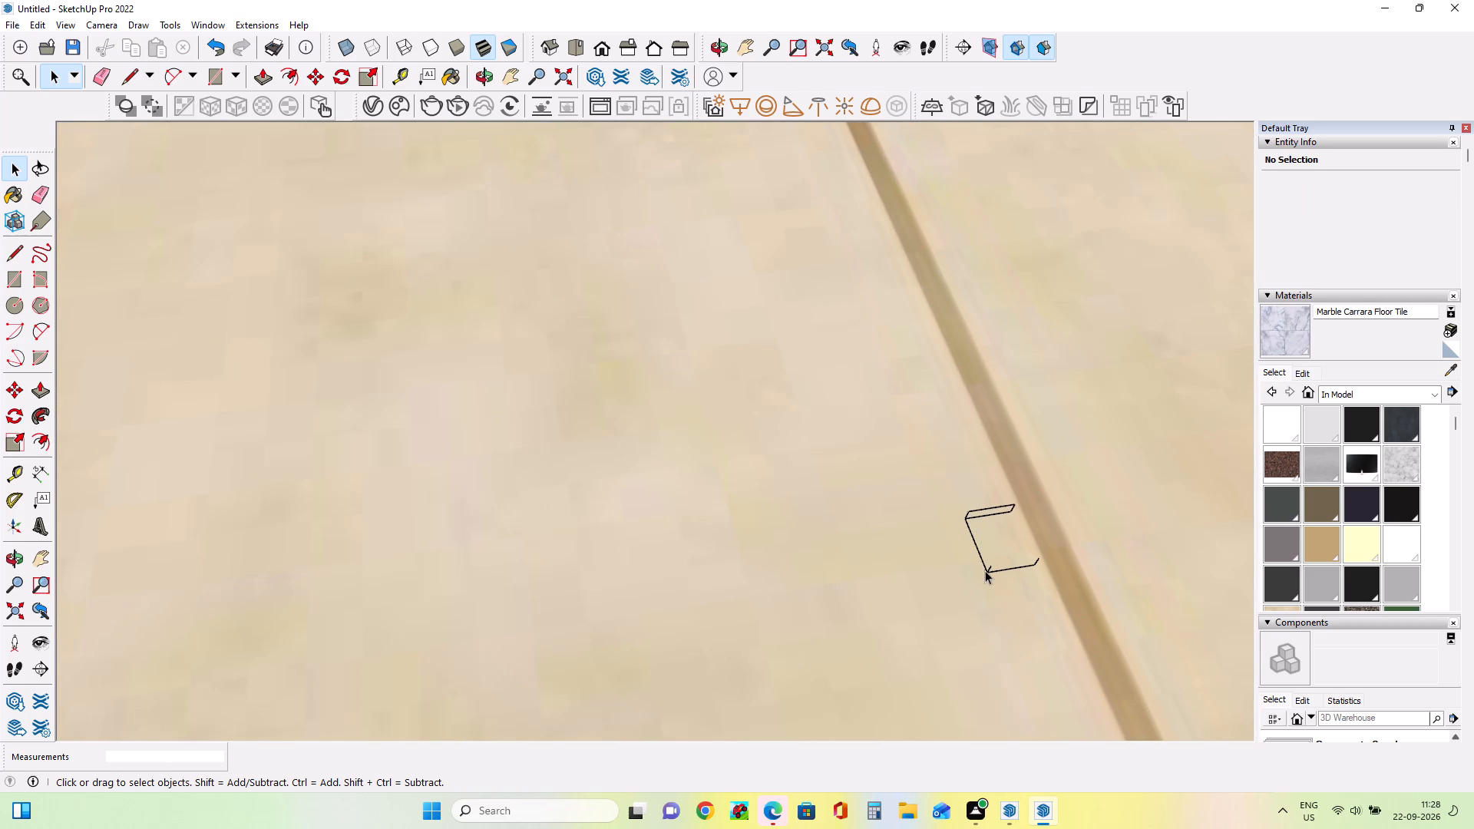
pyautogui.click(985, 571)
pyautogui.press('Delete')
pyautogui.click(987, 566)
pyautogui.press('Delete')
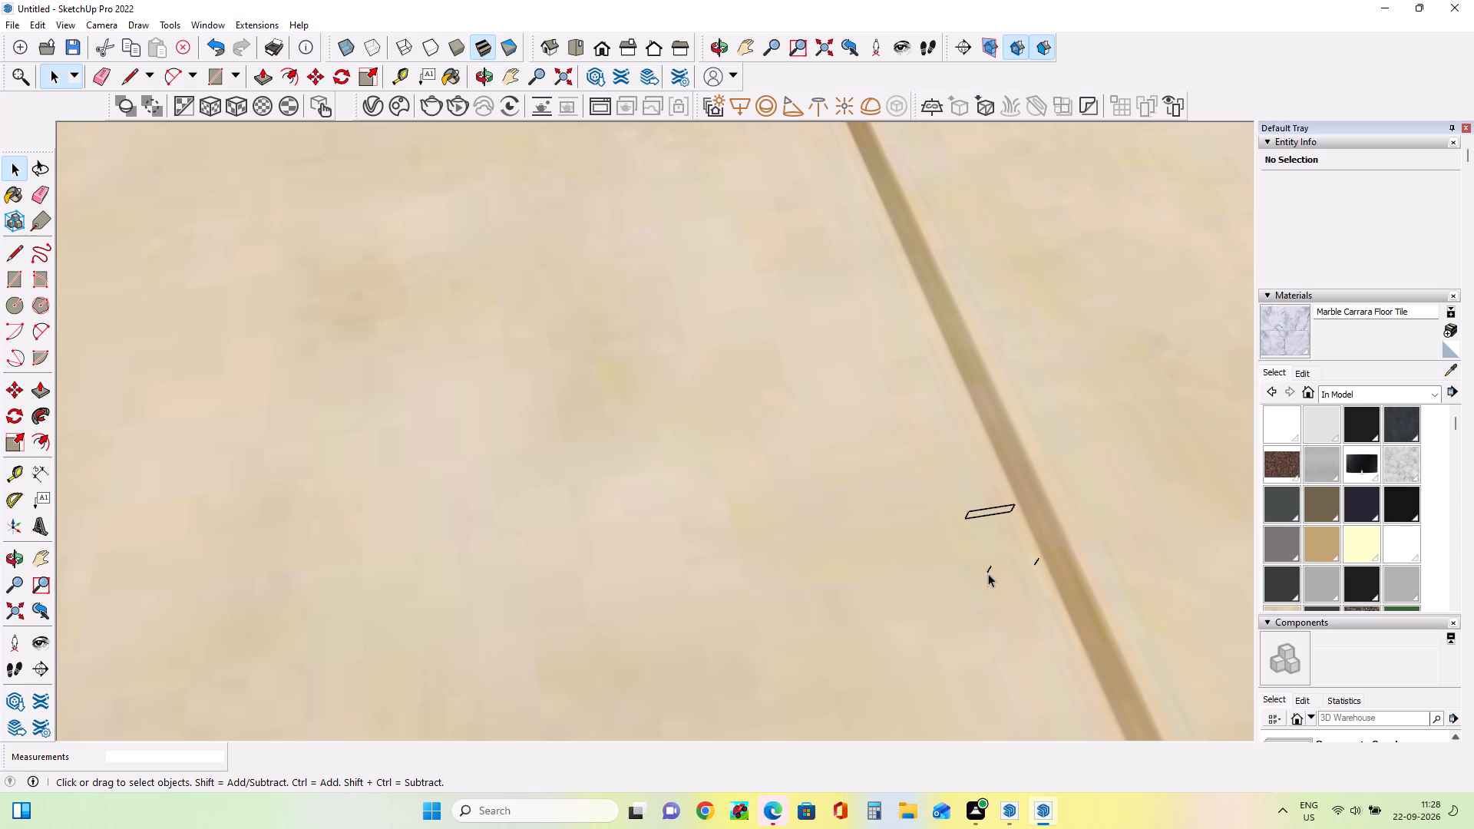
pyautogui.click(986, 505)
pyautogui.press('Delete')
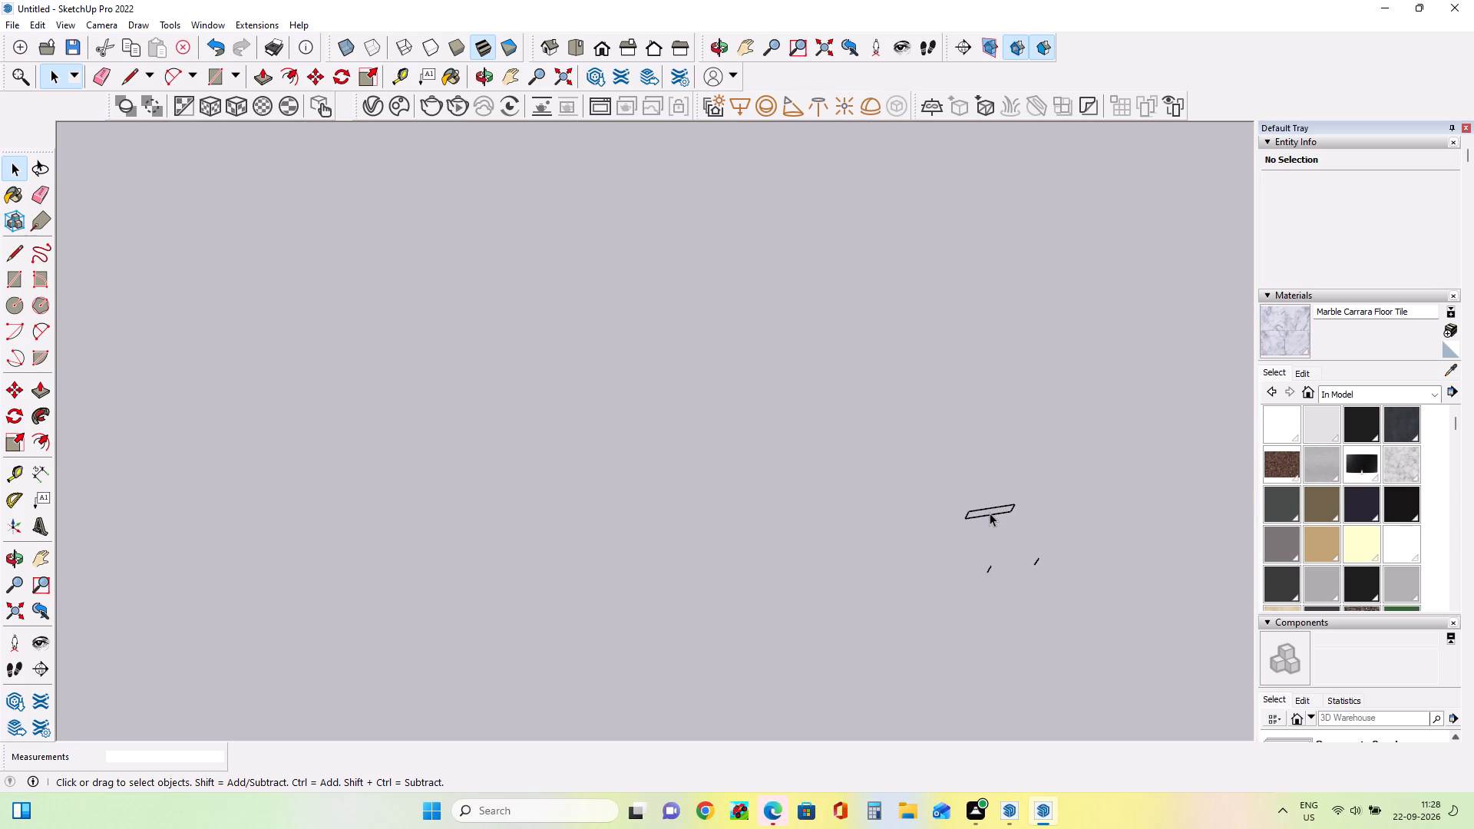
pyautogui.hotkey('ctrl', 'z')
# Delete the two long edges of the thin strip outline left on the floor.
pyautogui.scroll(4, 989, 506)
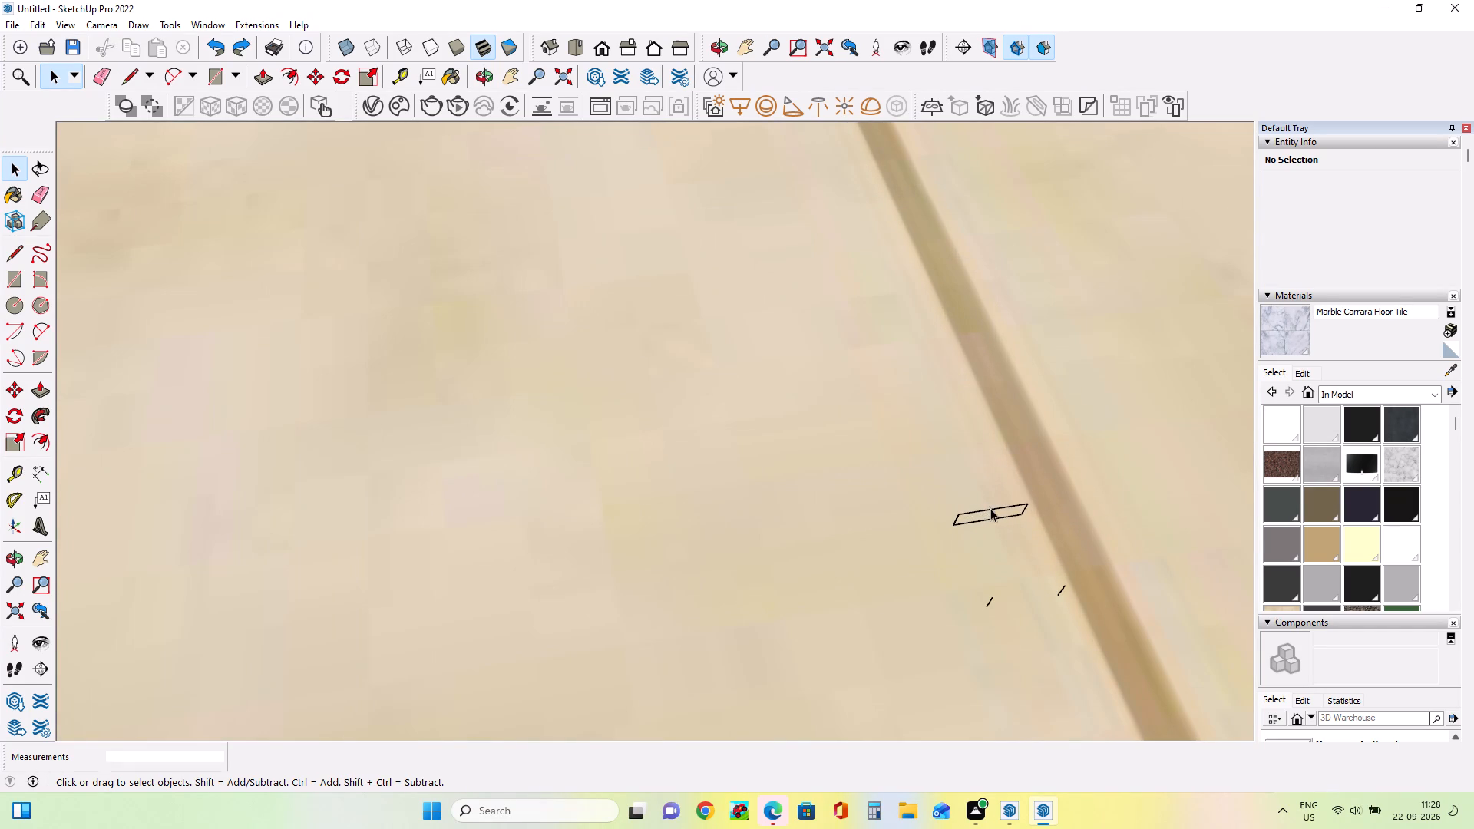
pyautogui.click(990, 508)
pyautogui.press('pageup')
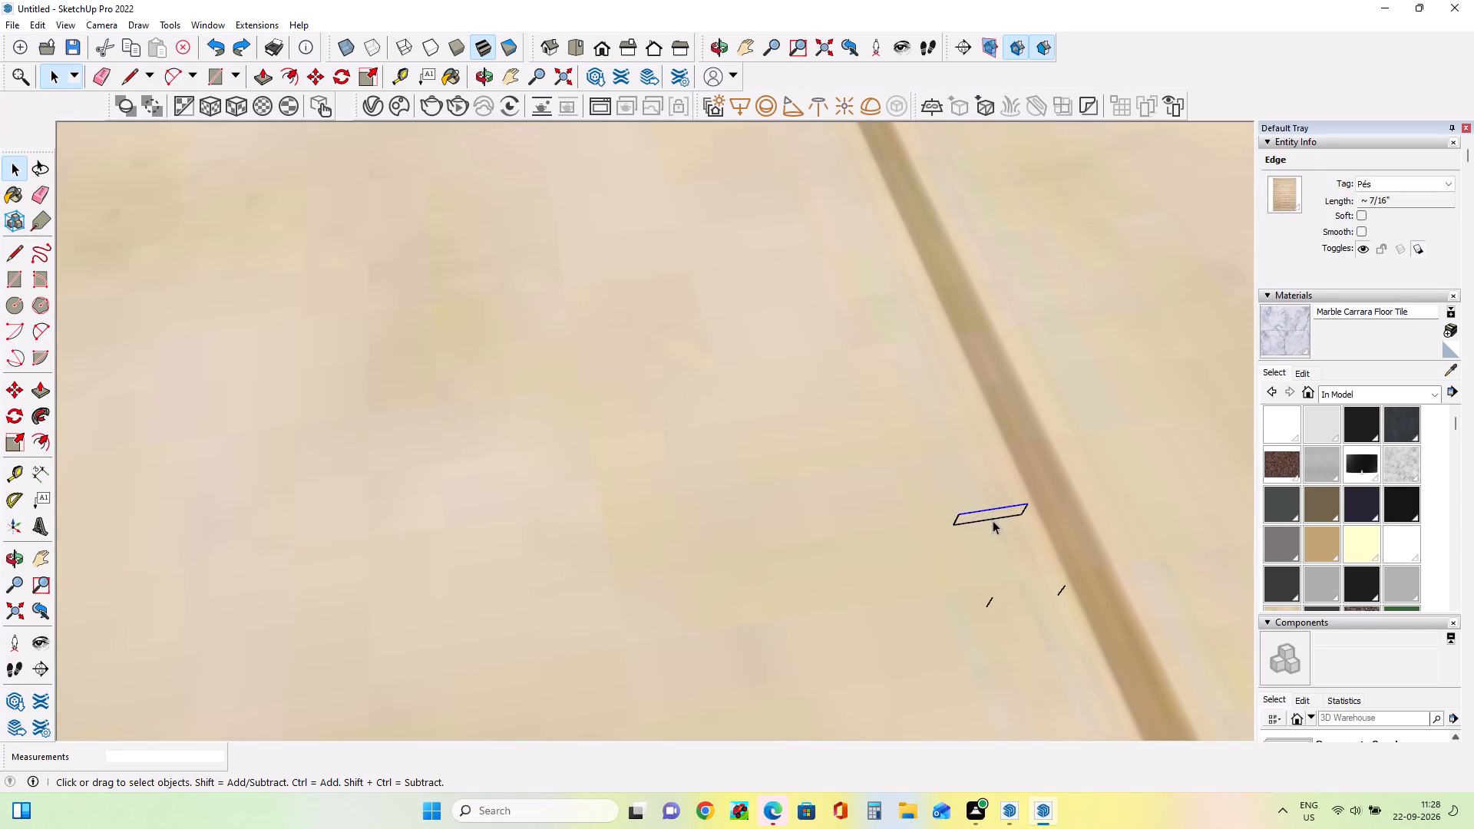
pyautogui.press('Delete')
pyautogui.click(992, 517)
pyautogui.press('Delete')
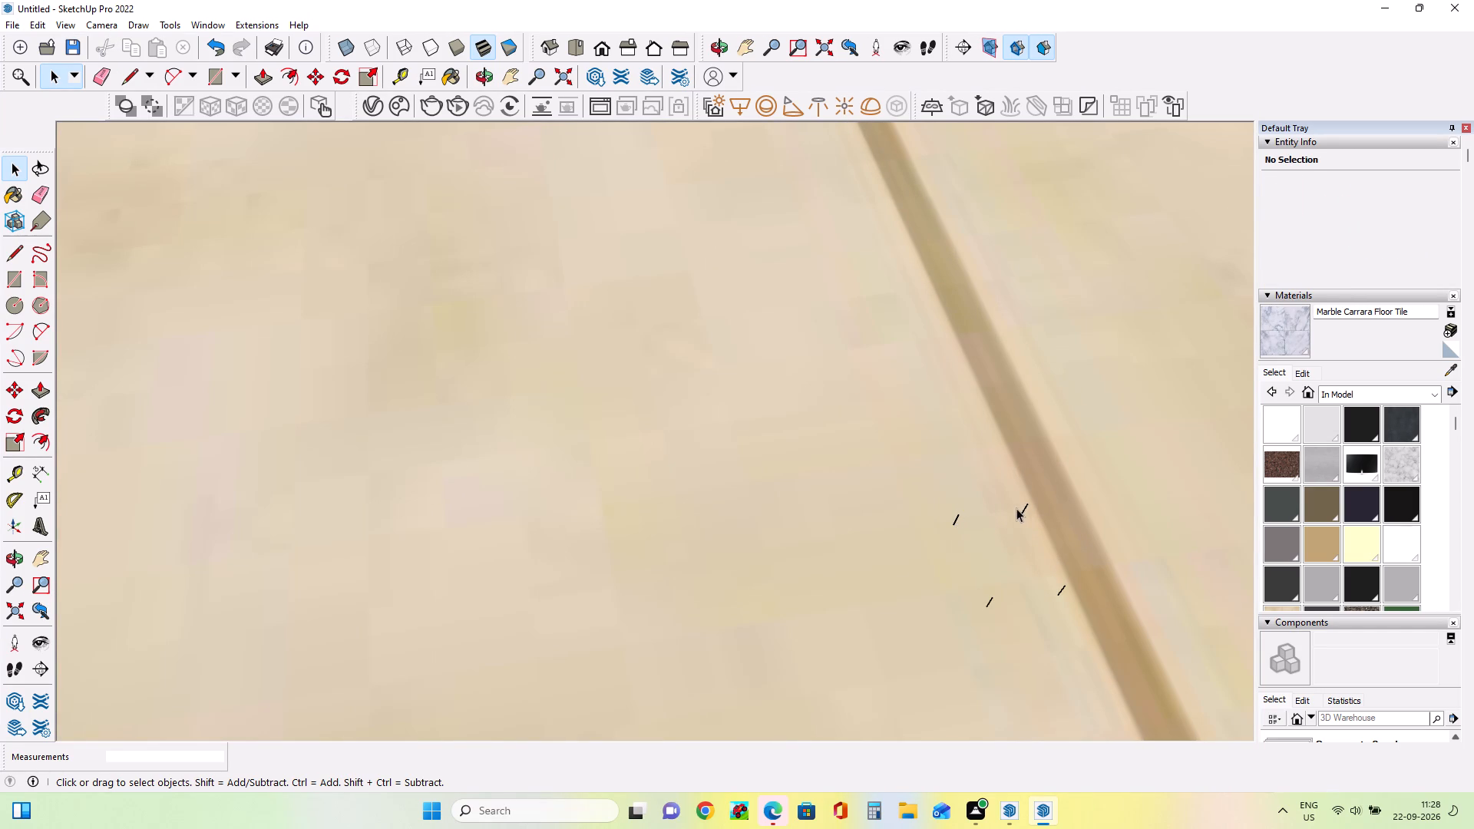
# Delete the four short stray edges left at the corners of the removed square outline.
pyautogui.click(1025, 508)
pyautogui.press('Delete')
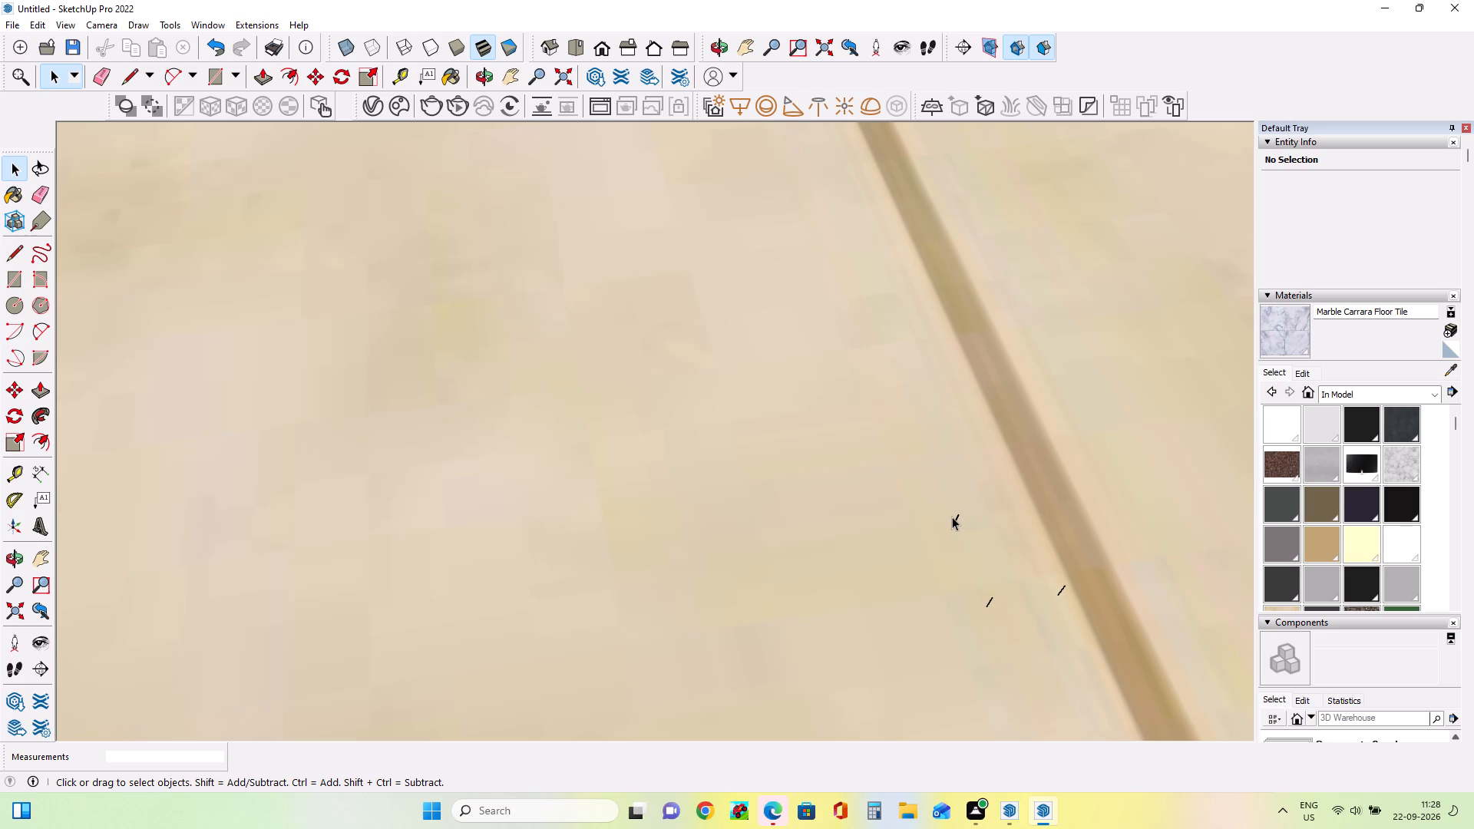
pyautogui.click(956, 517)
pyautogui.press('Delete')
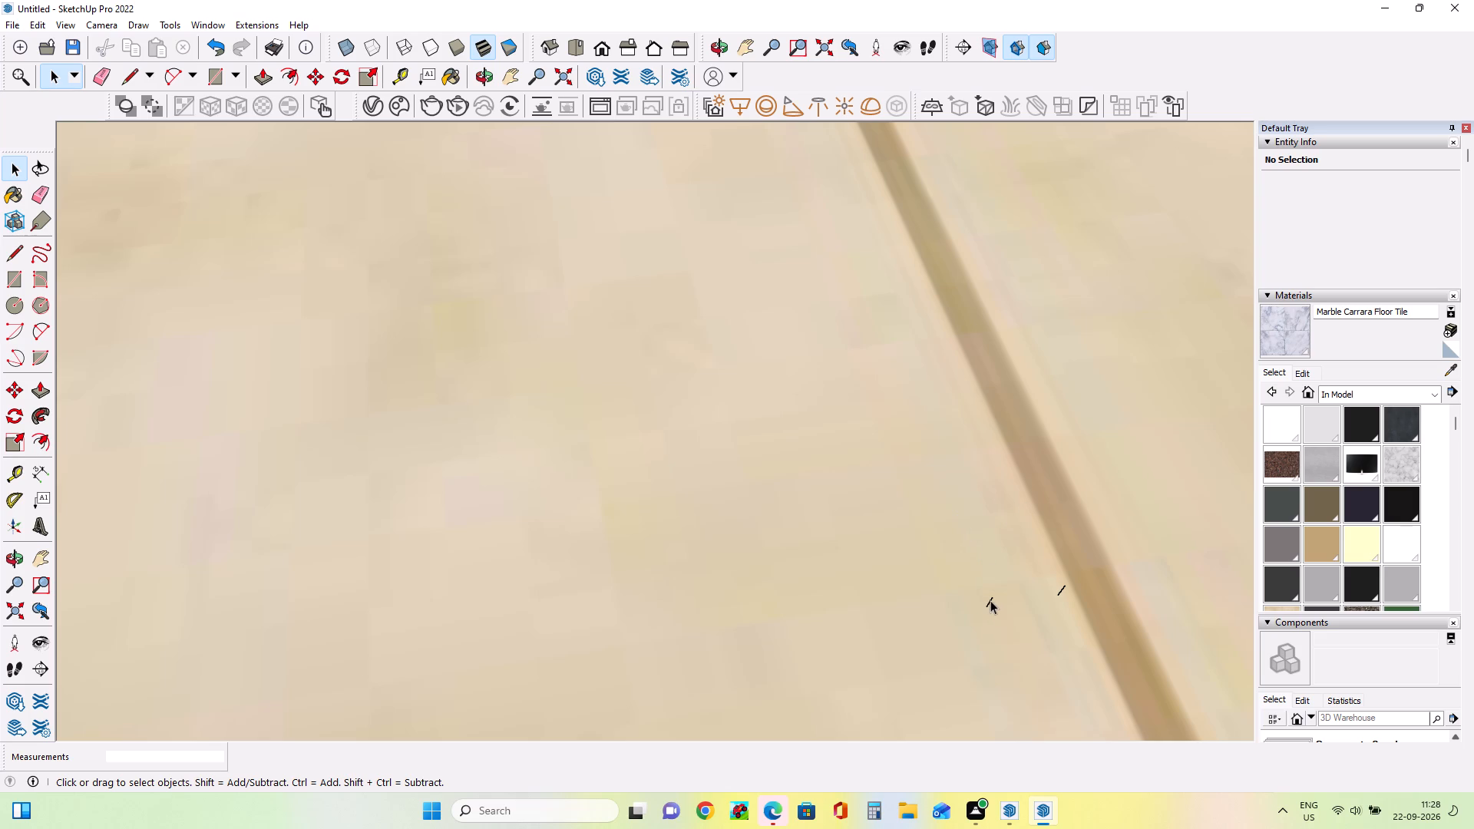
pyautogui.click(990, 600)
pyautogui.press('Delete')
pyautogui.click(1060, 588)
pyautogui.press('Delete')
# Delete two short corner edges from the other small square outline on the floor near the three-seat sofa.
pyautogui.scroll(-20, 1010, 573)
pyautogui.scroll(-2, 1010, 573)
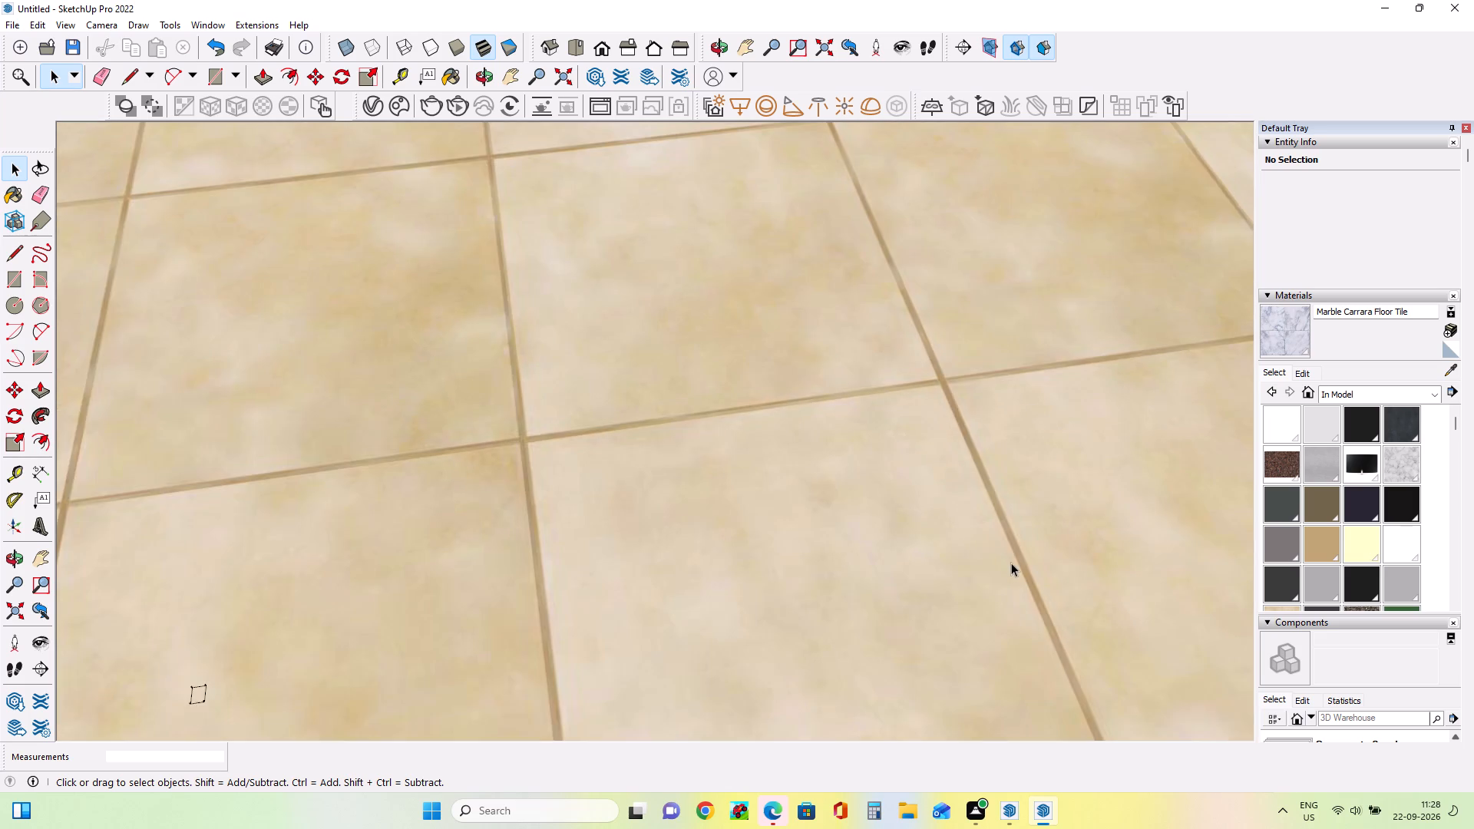
pyautogui.scroll(-18, 1011, 563)
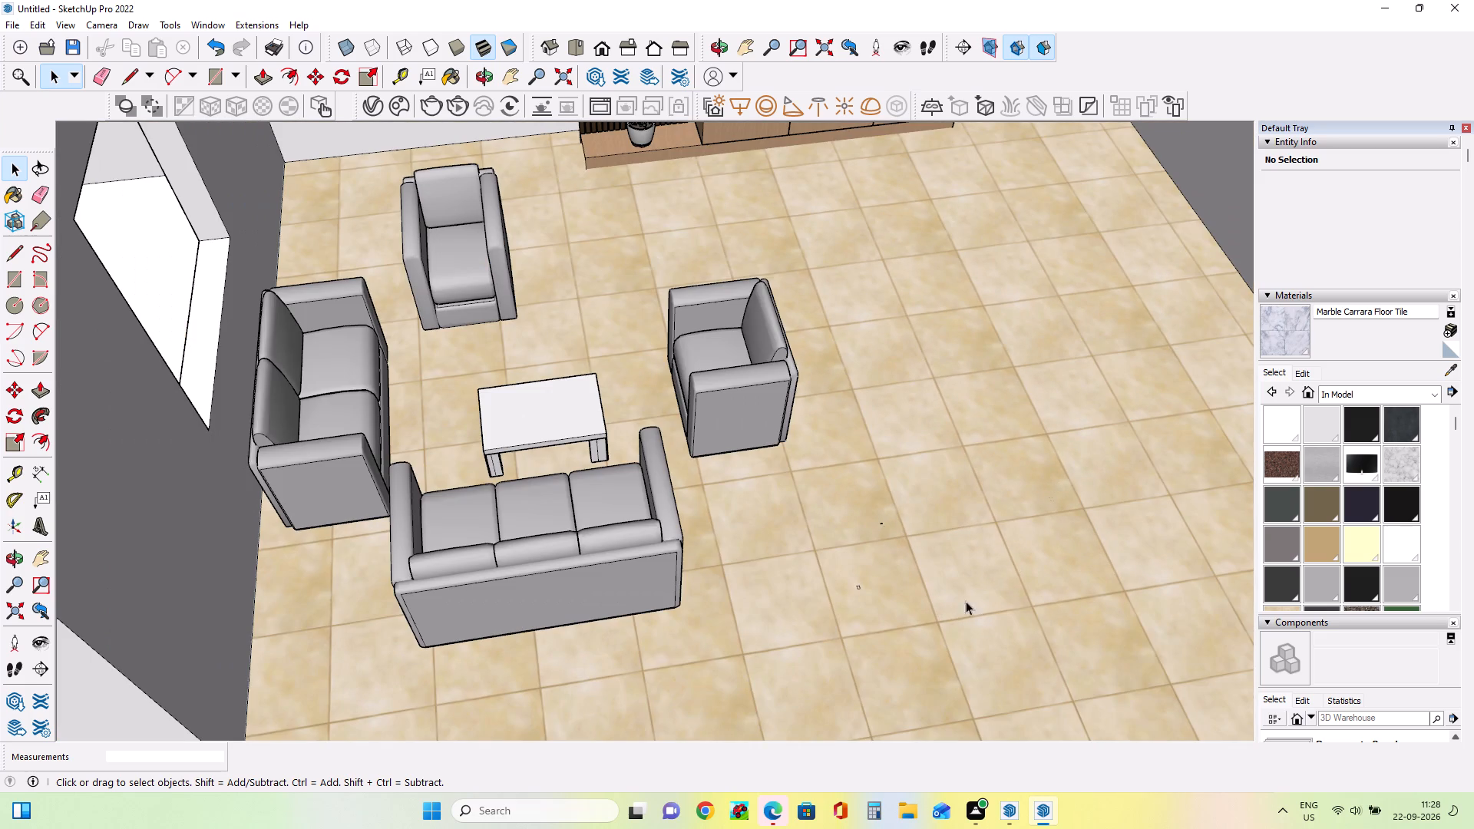
pyautogui.scroll(11, 862, 615)
pyautogui.scroll(17, 892, 576)
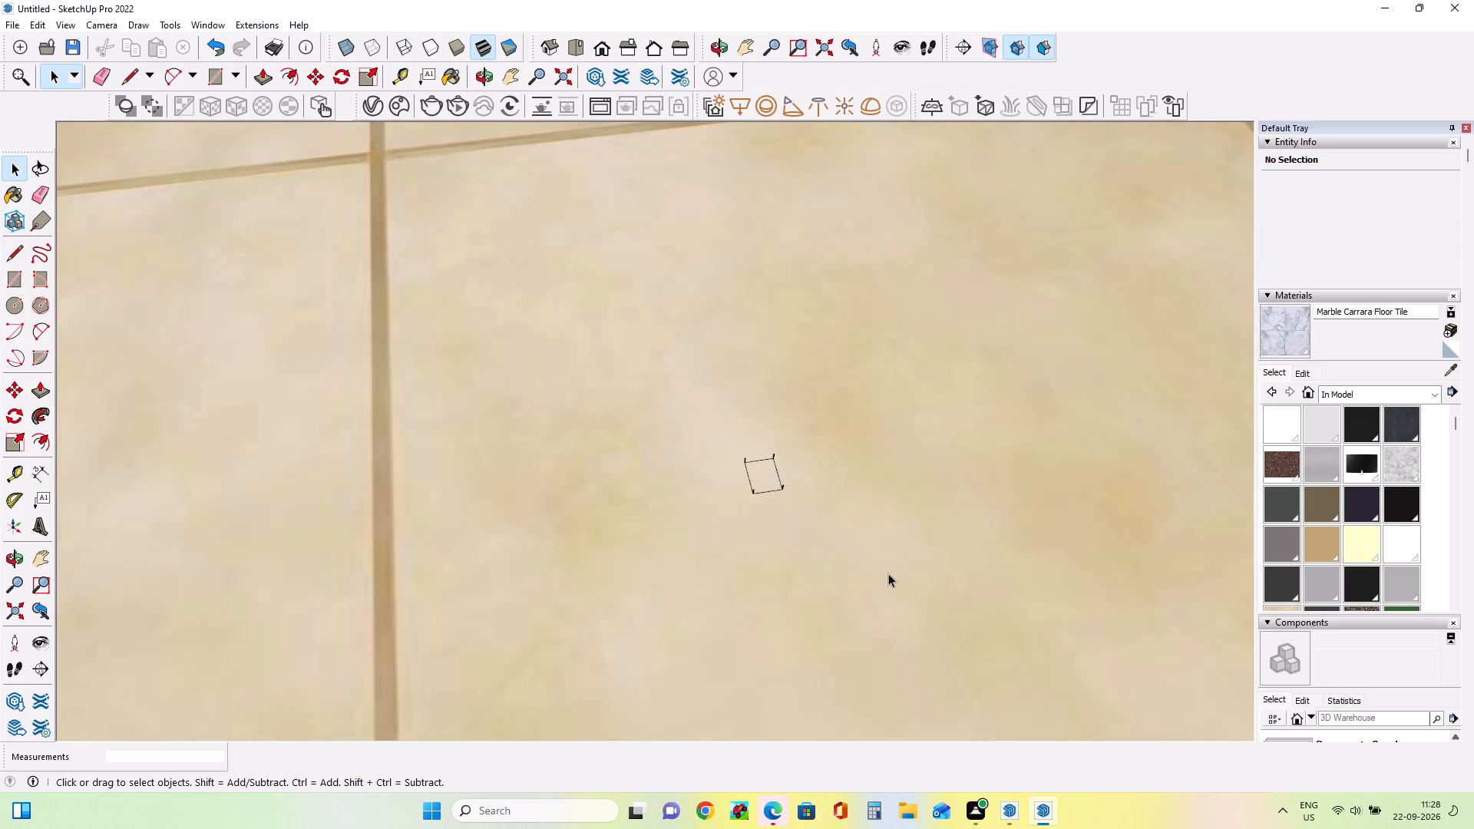
pyautogui.scroll(8, 888, 573)
pyautogui.click(623, 347)
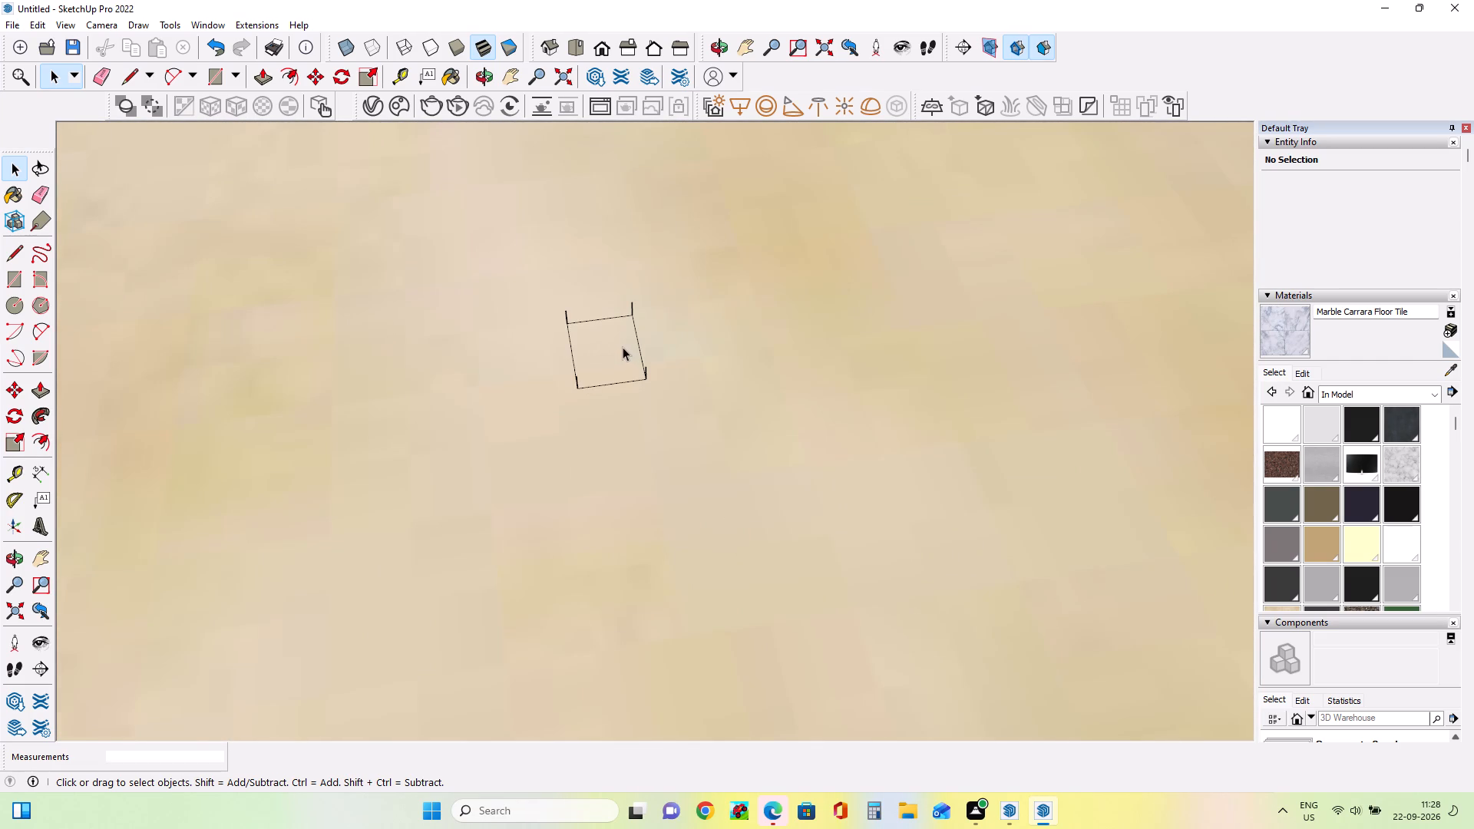
pyautogui.press('Delete')
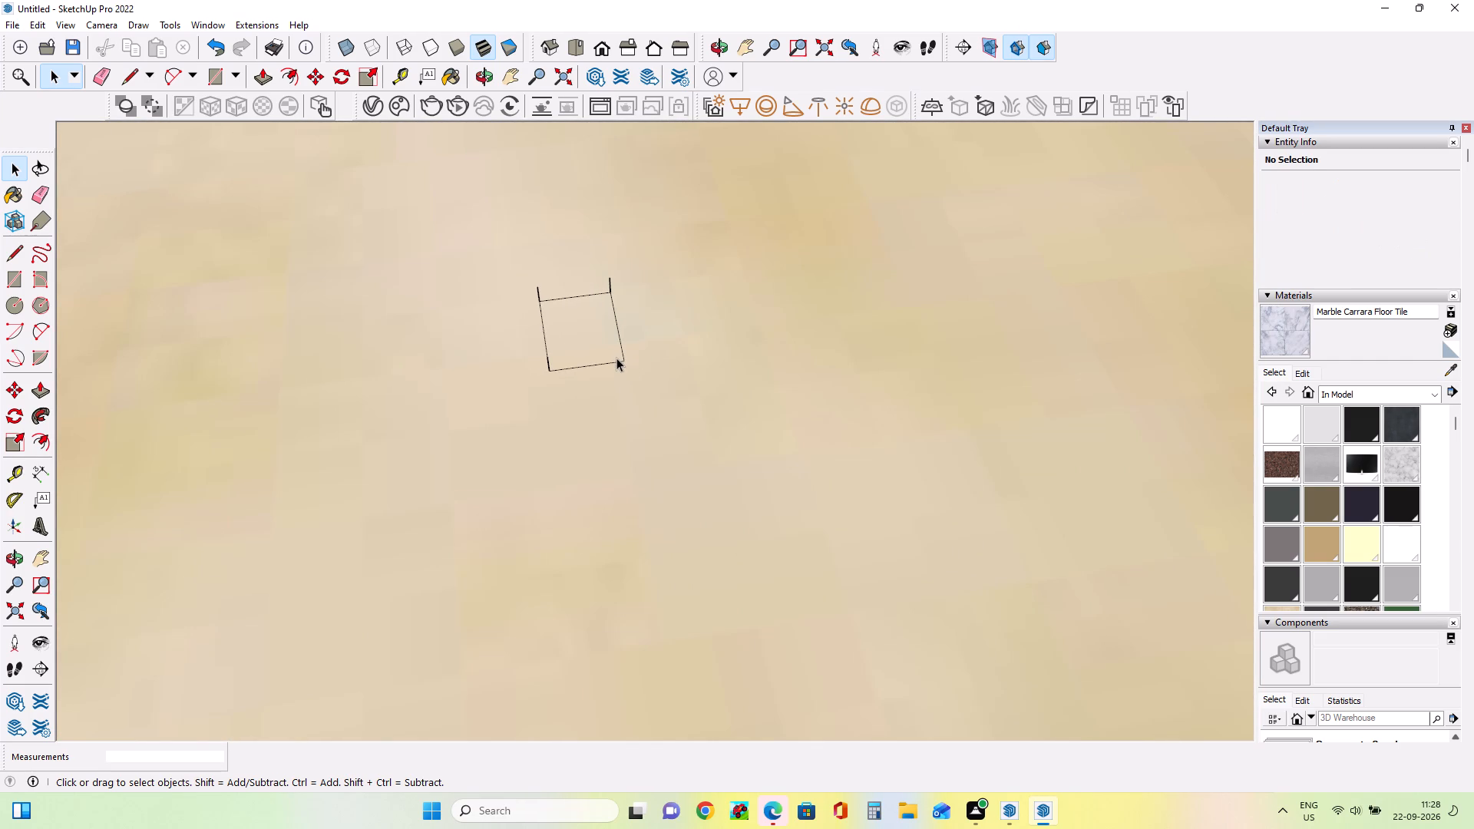
pyautogui.click(616, 358)
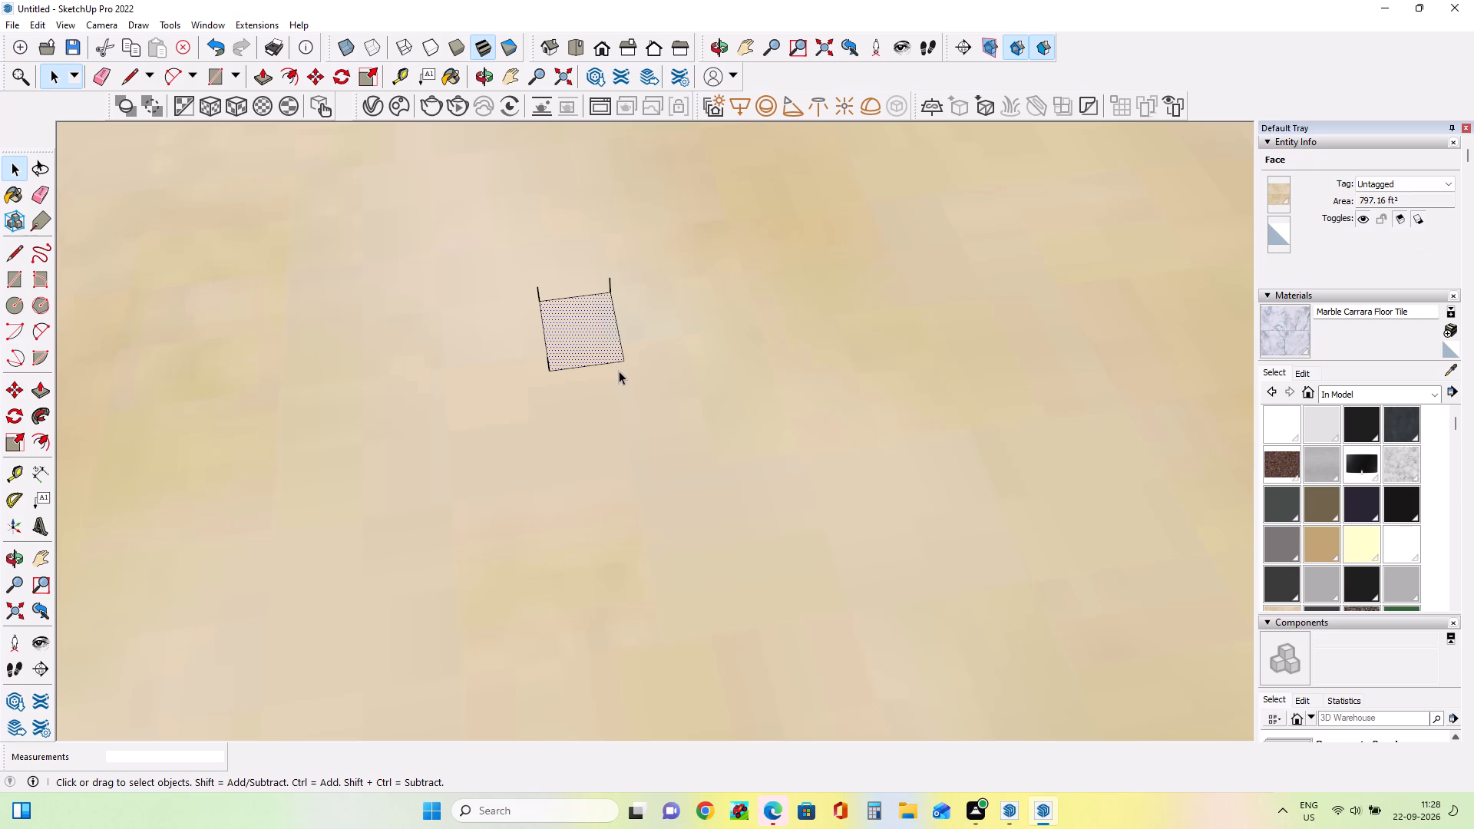
pyautogui.press('Escape')
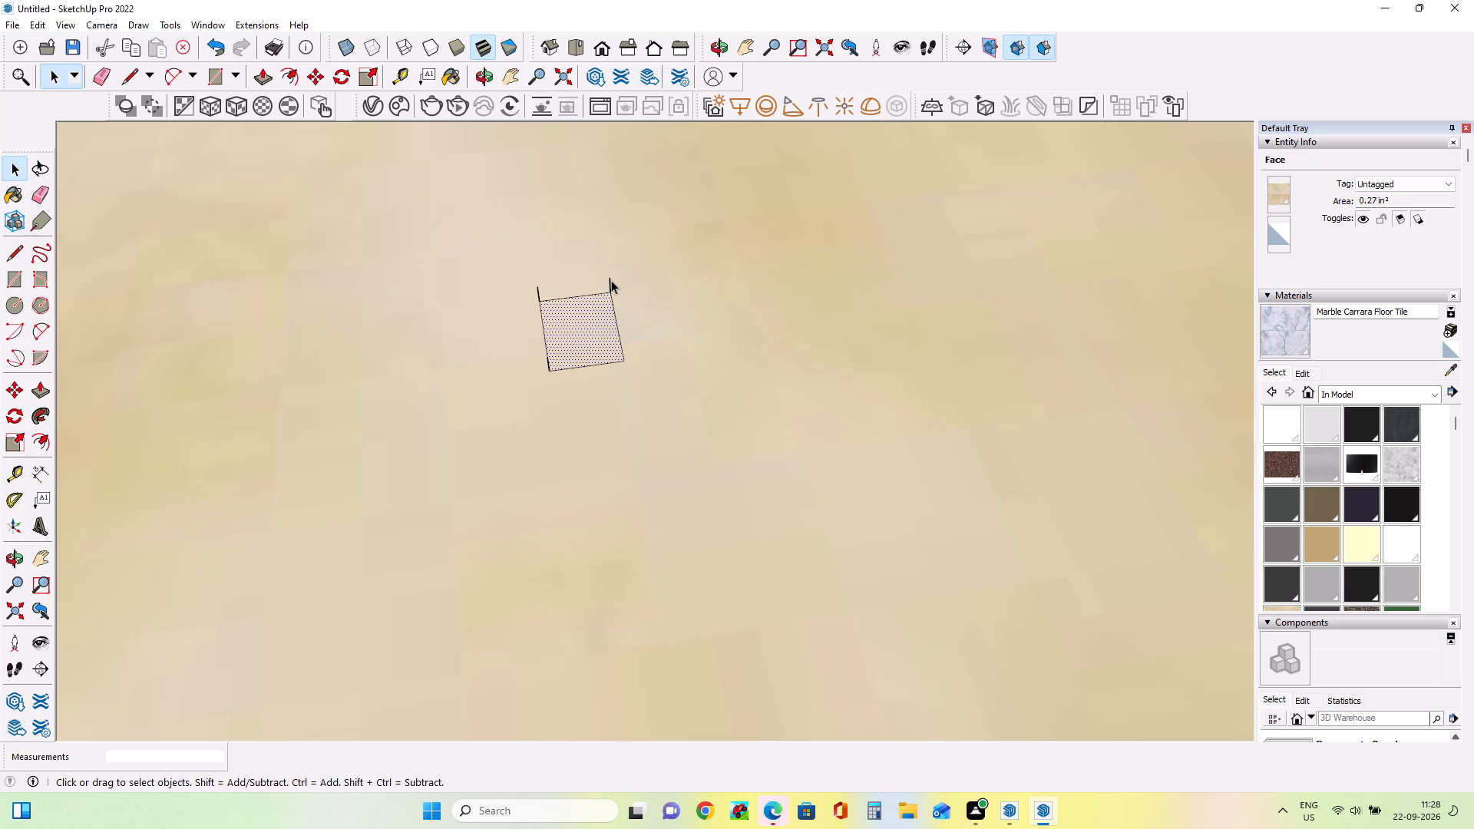
pyautogui.click(610, 281)
pyautogui.press('Delete')
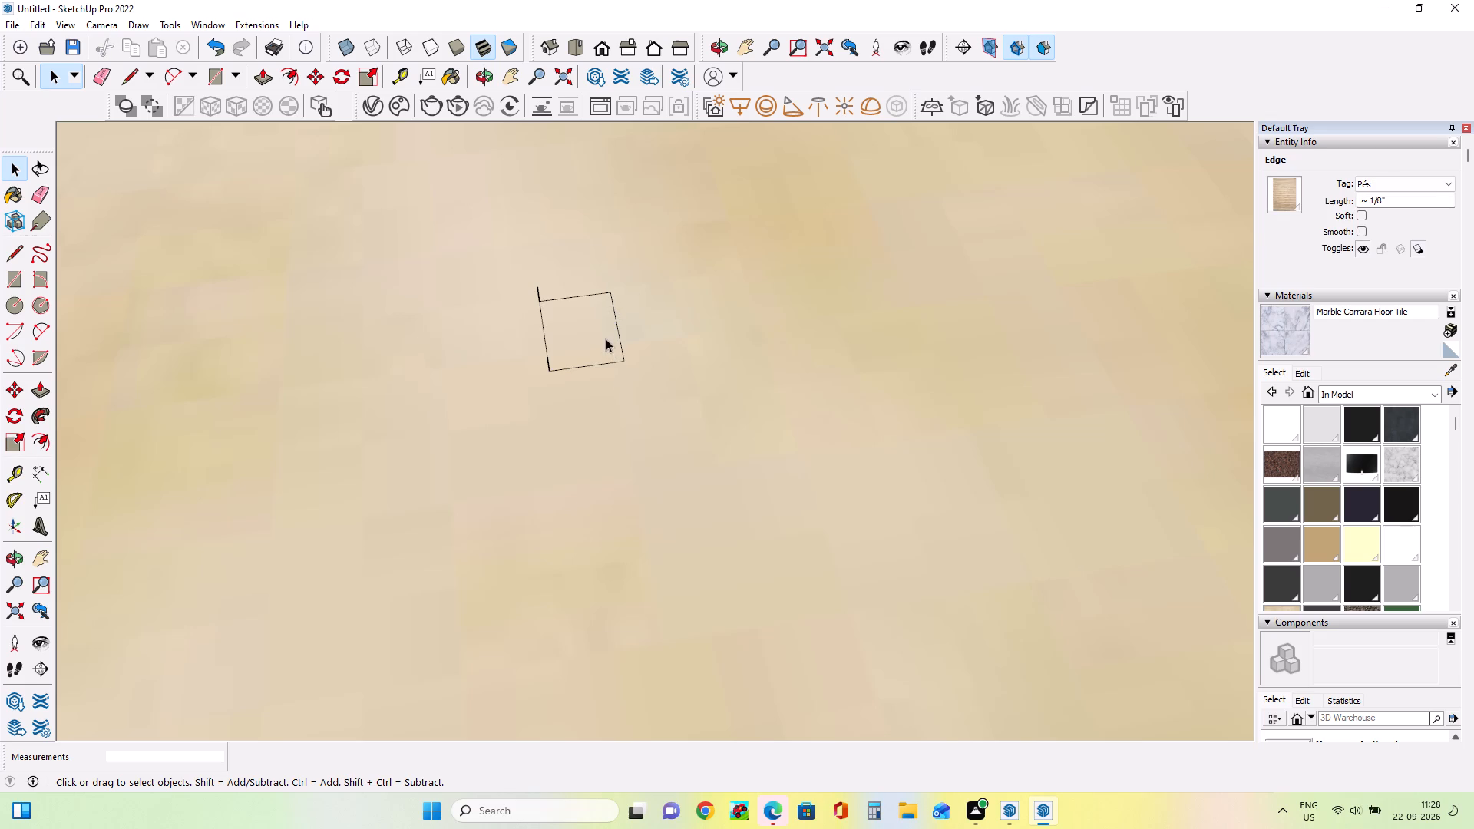
# Delete the four sides of this small square outline and its two remaining short corner edges.
pyautogui.click(620, 333)
pyautogui.press('Delete')
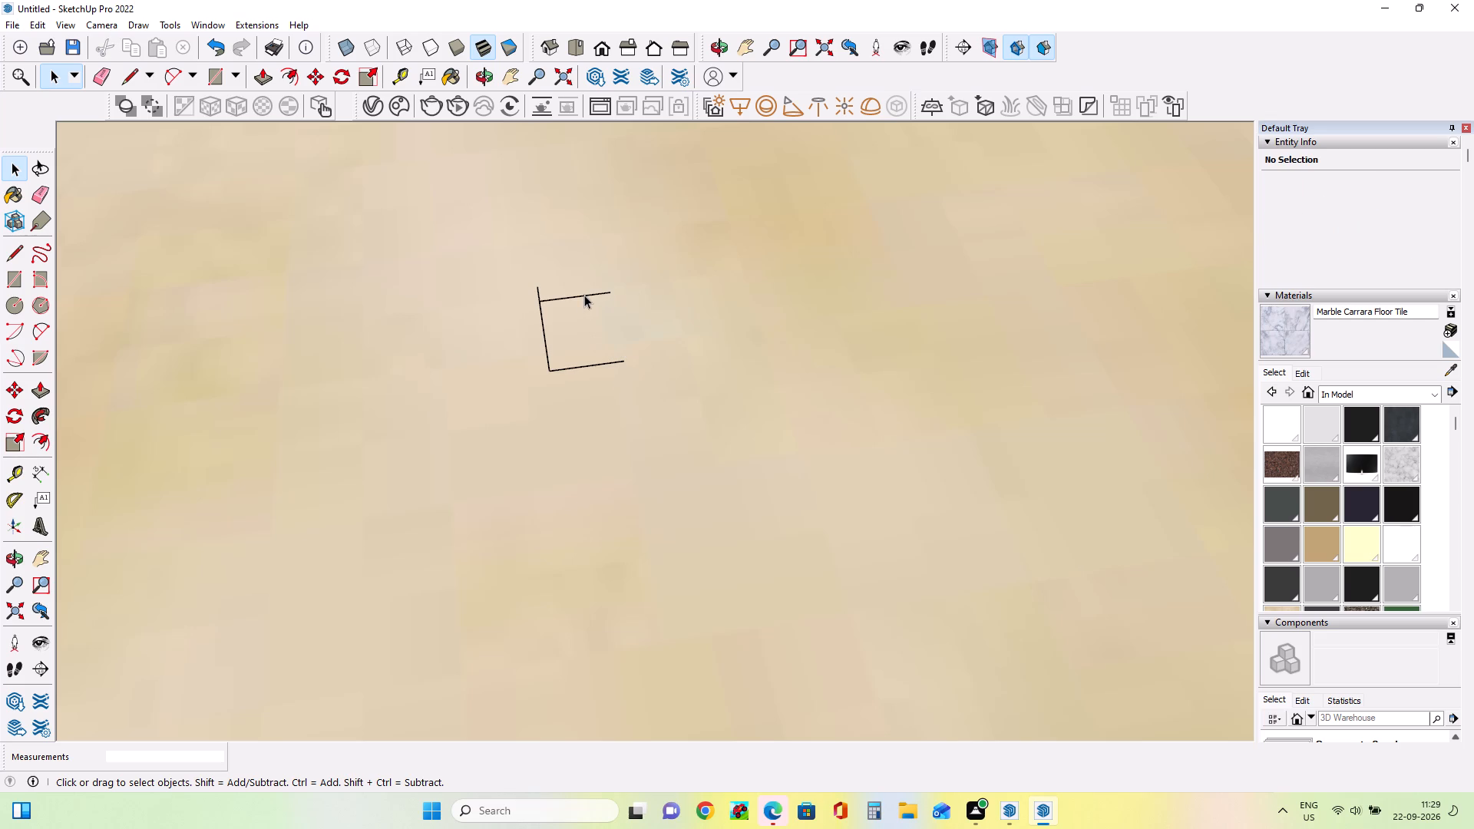
pyautogui.click(584, 295)
pyautogui.press('Delete')
pyautogui.click(543, 326)
pyautogui.press('Delete')
pyautogui.click(600, 362)
pyautogui.press('Delete')
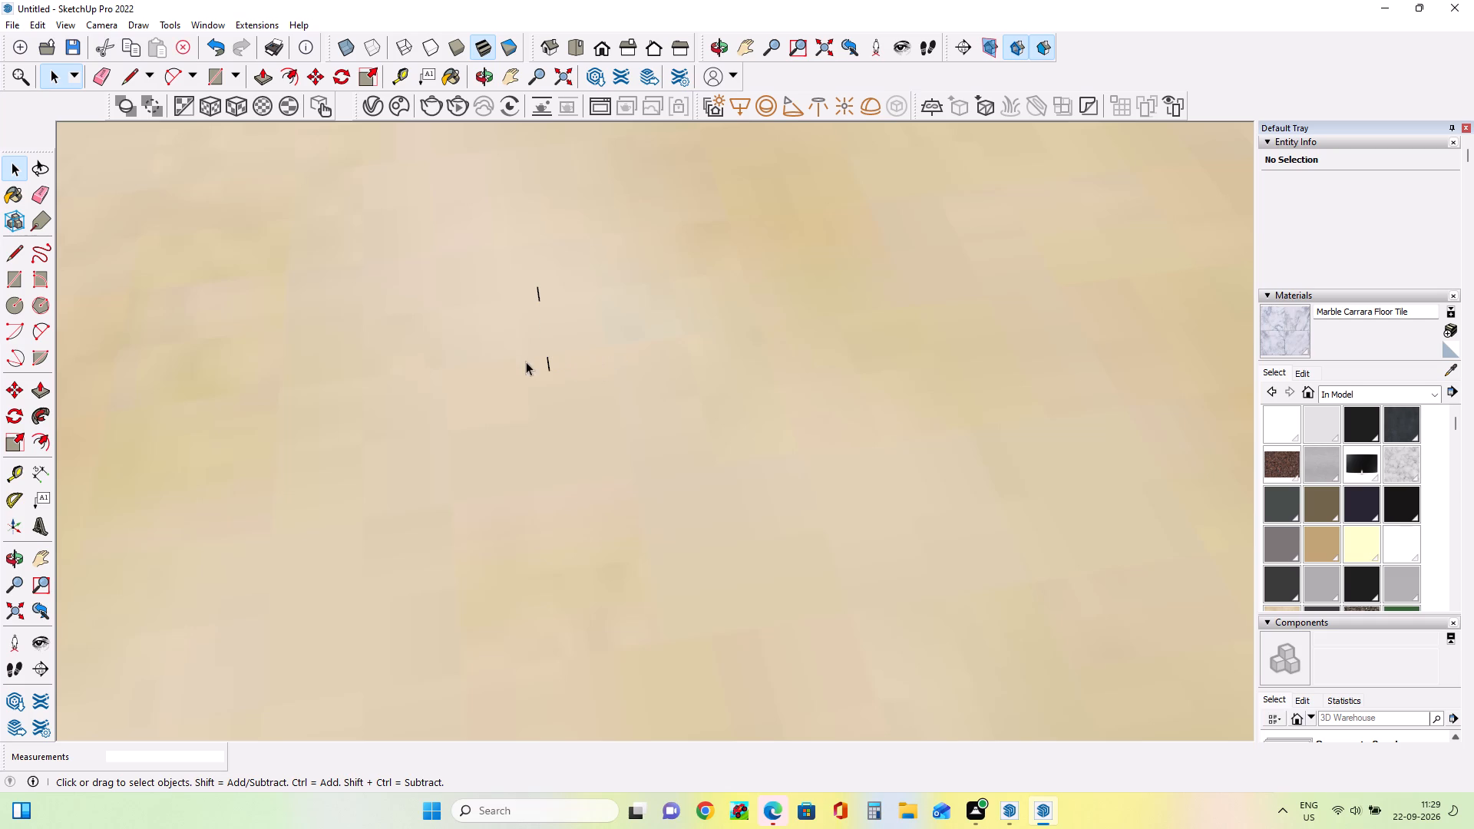
pyautogui.click(549, 364)
pyautogui.press('Delete')
pyautogui.click(538, 298)
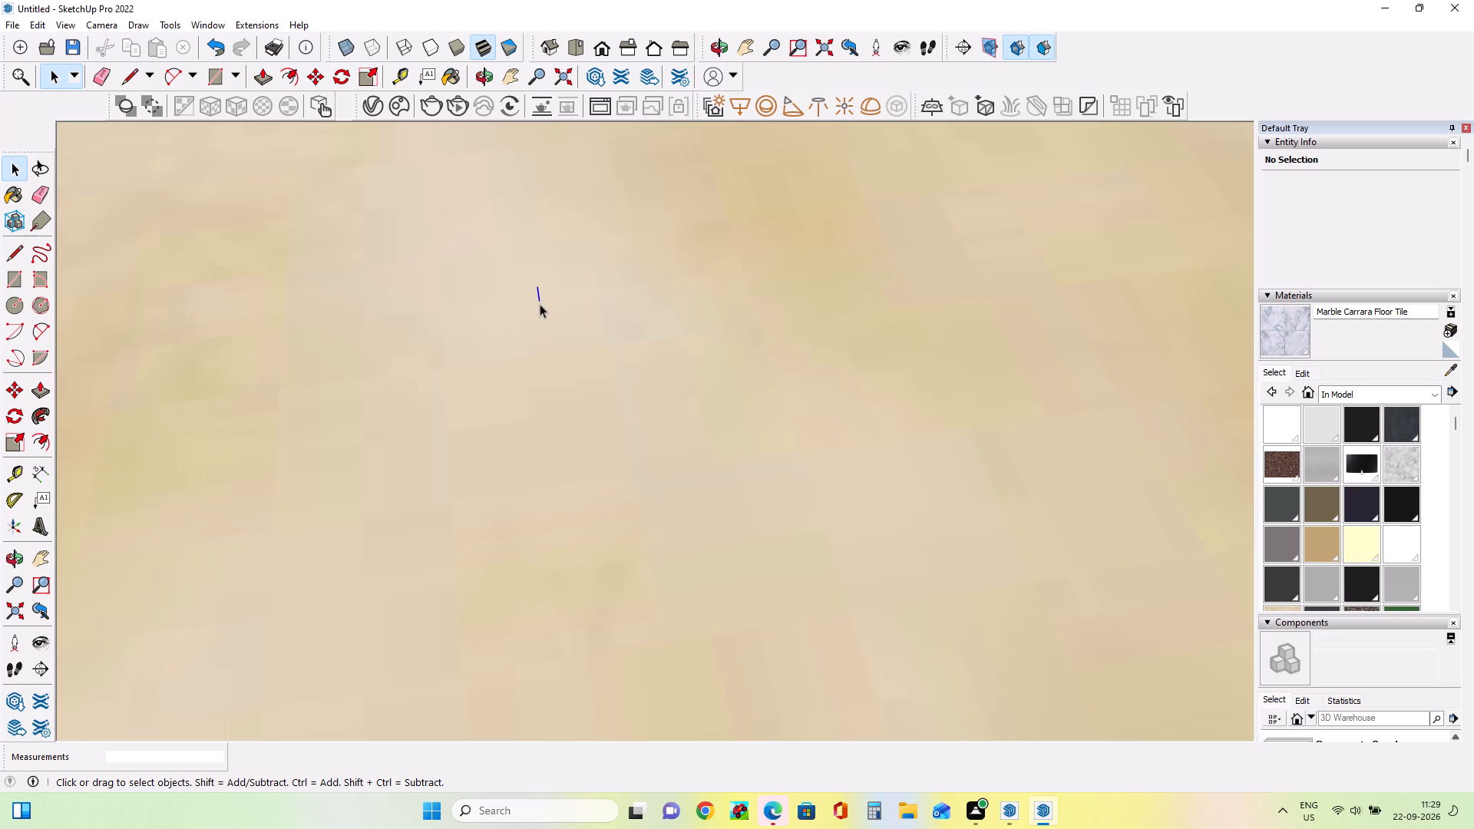
pyautogui.press('Delete')
# Examine the living-room floor around the sofa set and the whole house layout from above.
pyautogui.scroll(-17, 619, 359)
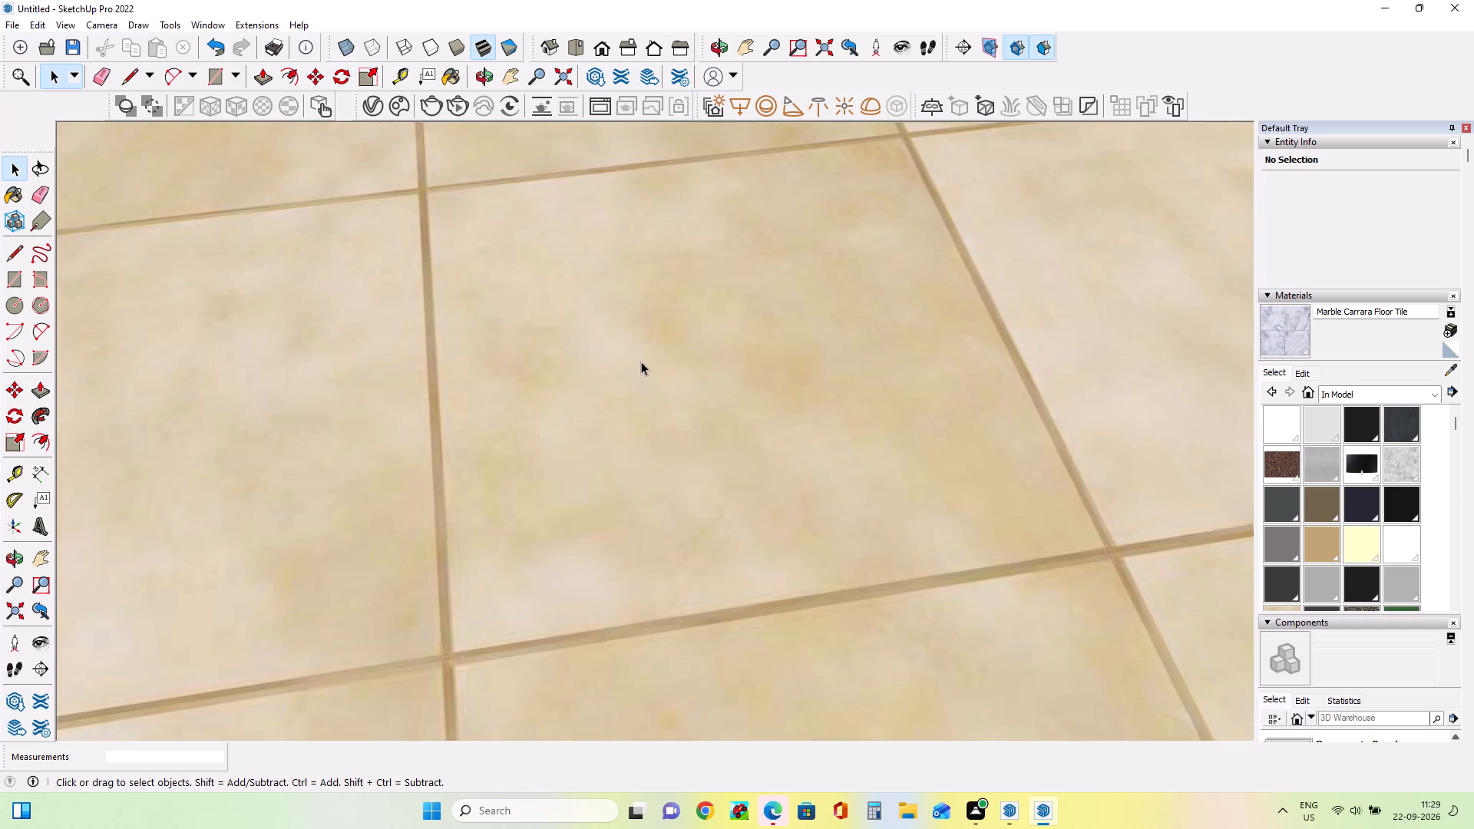
pyautogui.scroll(-13, 646, 359)
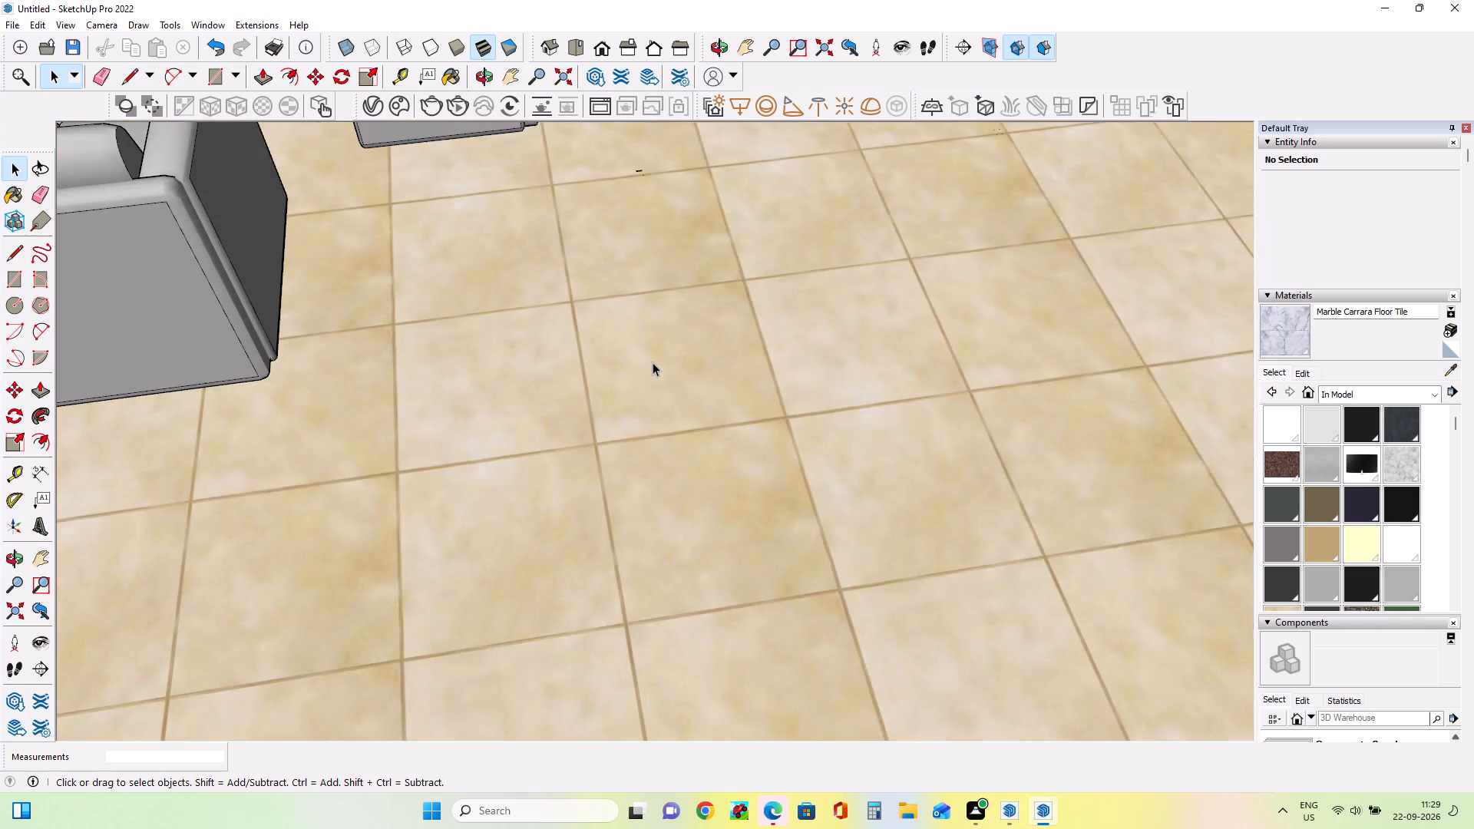
pyautogui.scroll(-13, 653, 362)
pyautogui.scroll(-10, 752, 410)
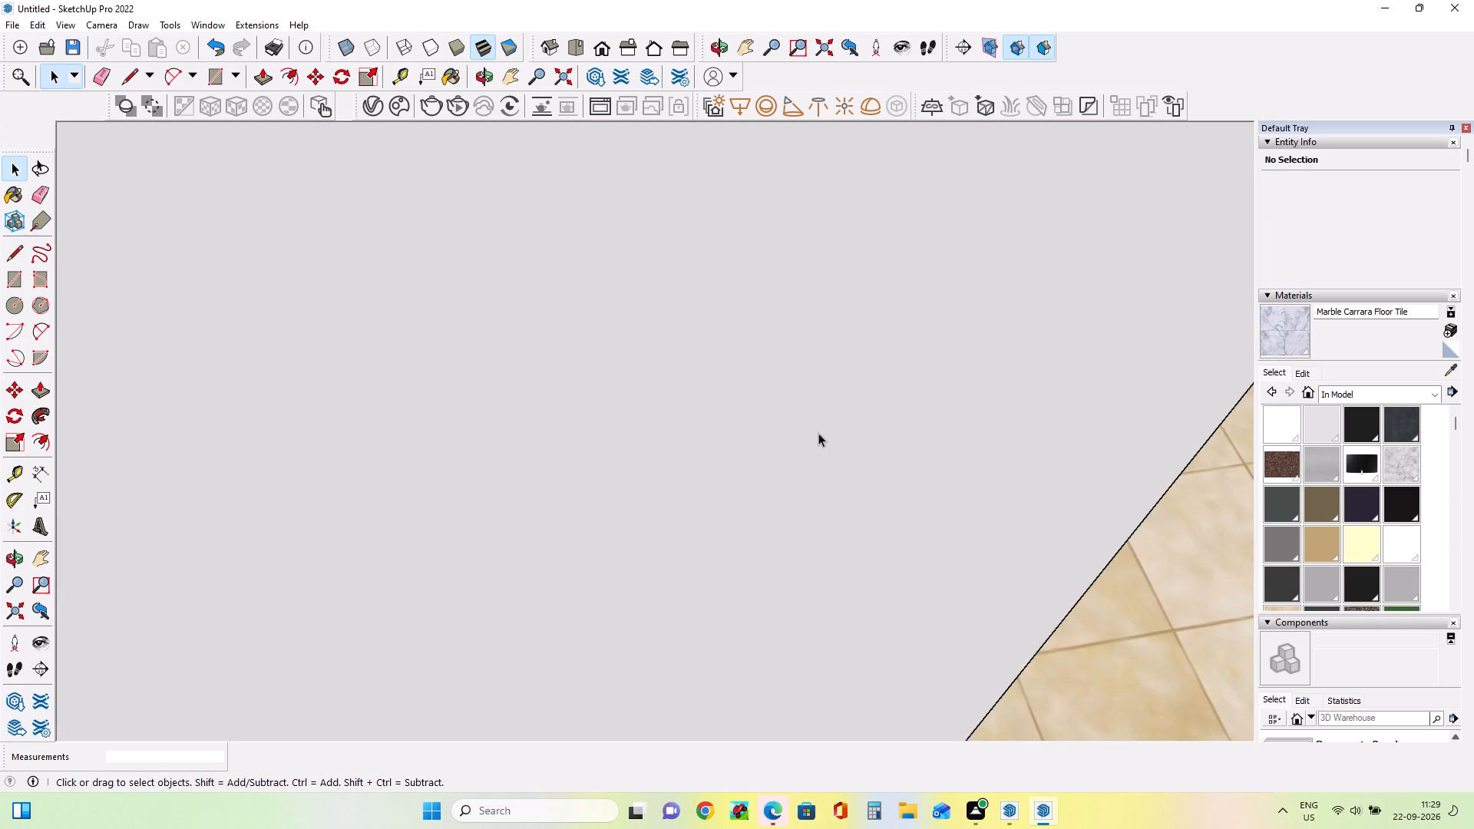
pyautogui.scroll(-19, 821, 433)
pyautogui.scroll(-5, 827, 434)
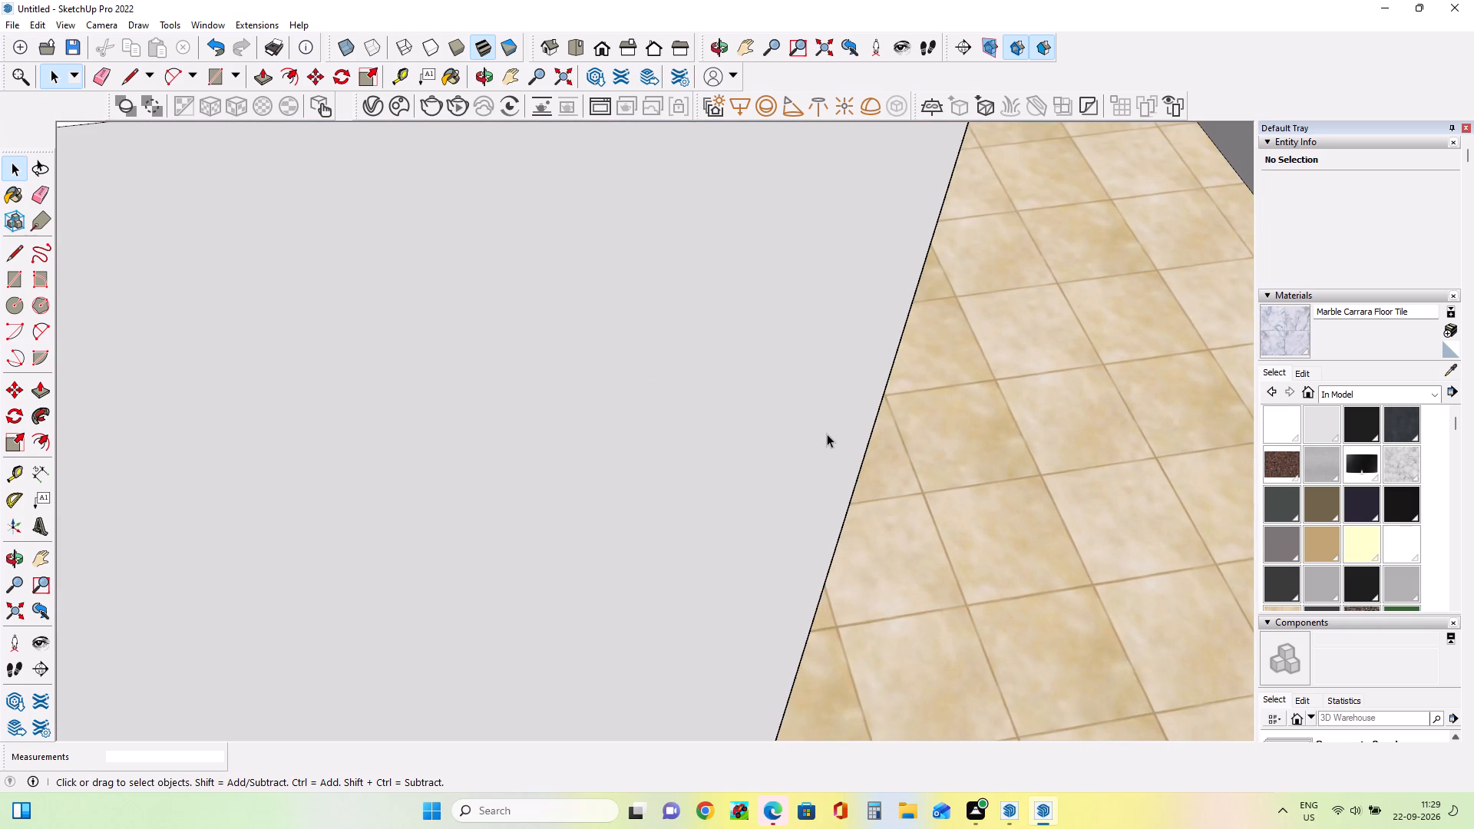
pyautogui.scroll(-15, 832, 438)
pyautogui.scroll(-10, 832, 438)
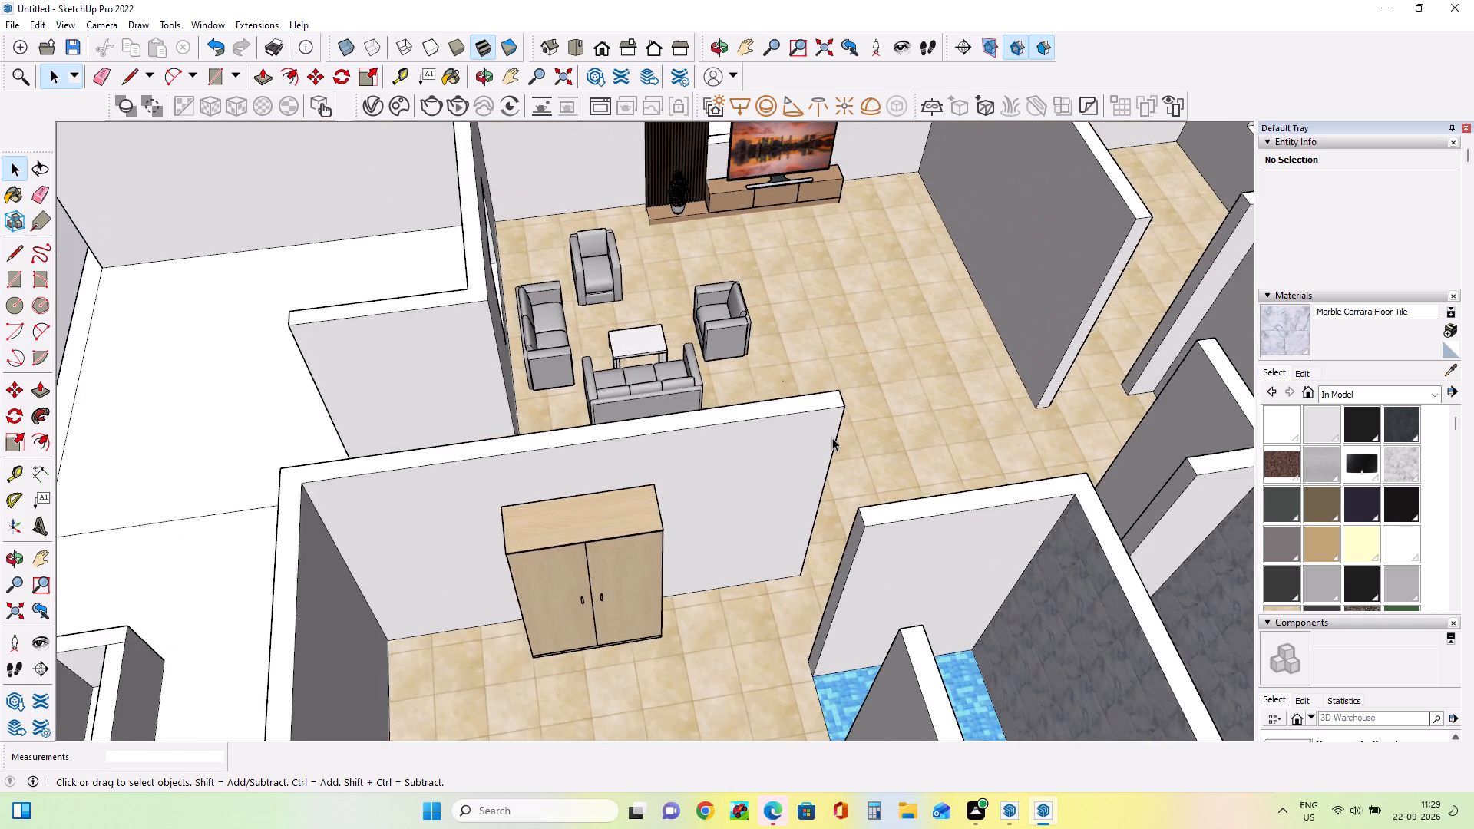
pyautogui.scroll(-3, 832, 438)
pyautogui.moveTo(848, 445); pyautogui.dragTo(993, 532, button='middle')
pyautogui.scroll(-1, 849, 448)
pyautogui.scroll(-2, 993, 532)
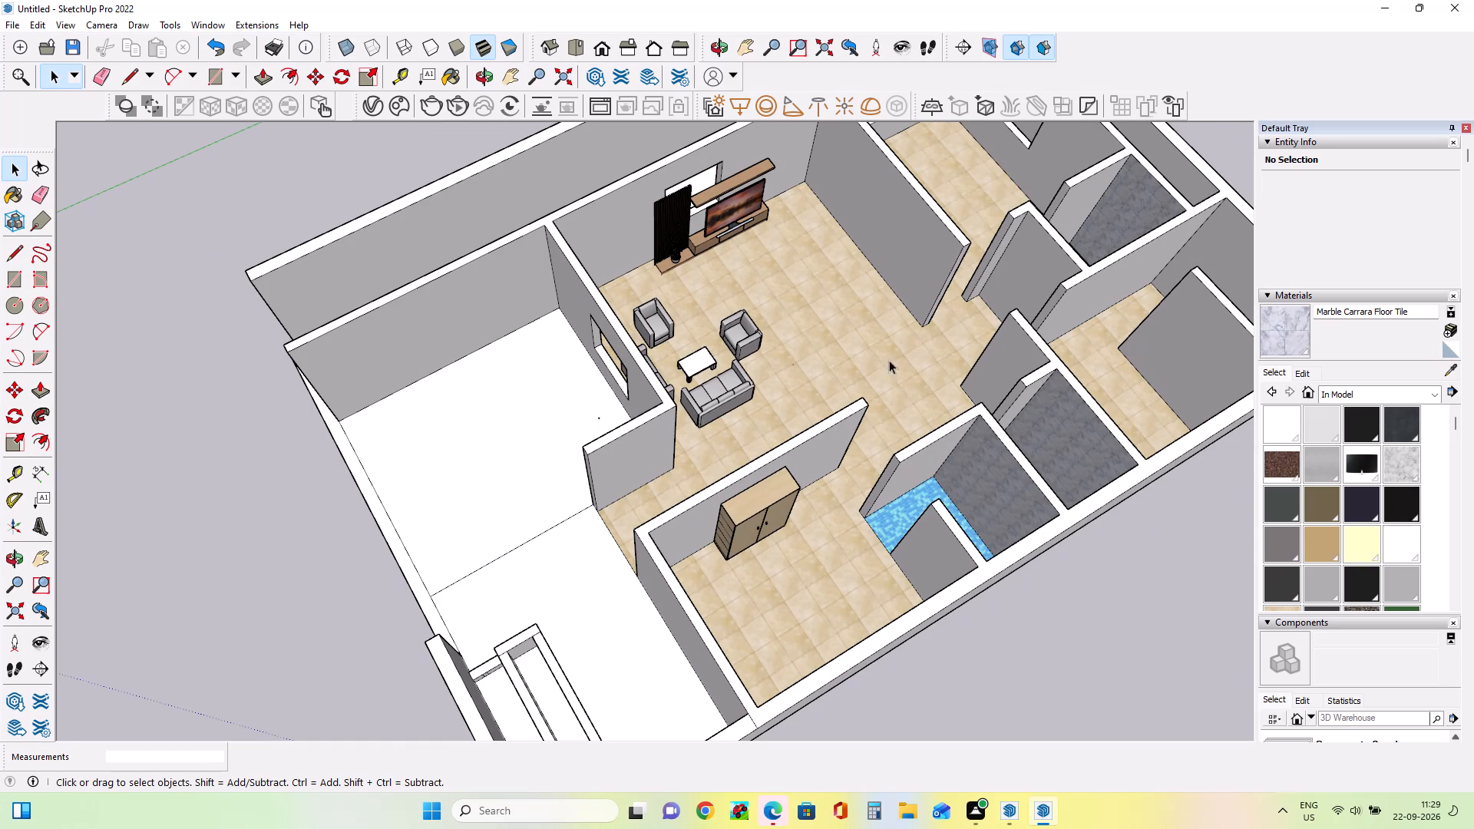
pyautogui.scroll(-4, 949, 448)
pyautogui.moveTo(874, 474); pyautogui.dragTo(969, 480, button='middle')
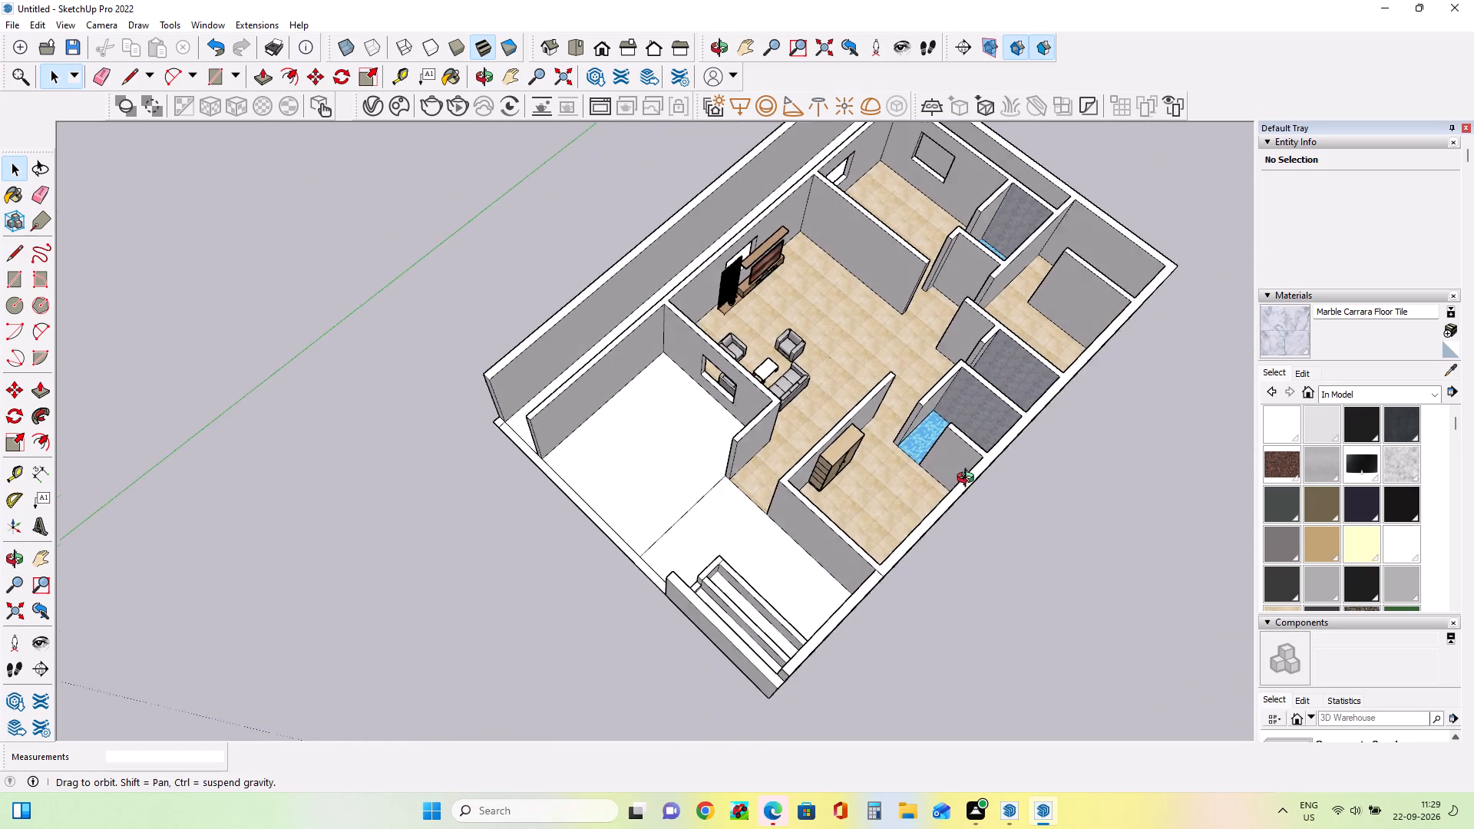
pyautogui.moveTo(969, 480); pyautogui.dragTo(967, 485, button='middle')
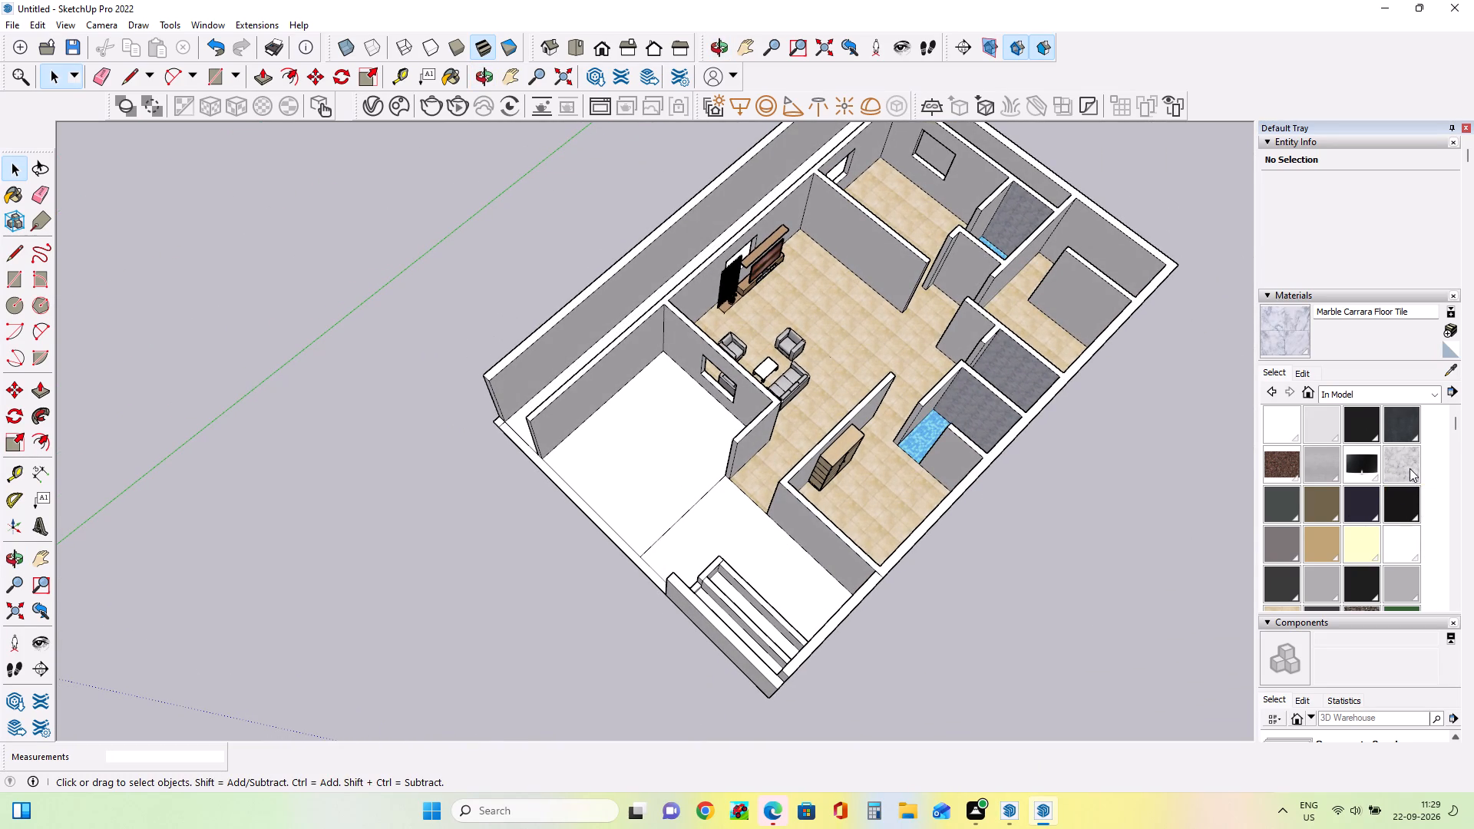
# Look through the materials already in the model for a finish for the unpainted front floors.
pyautogui.click(1397, 474)
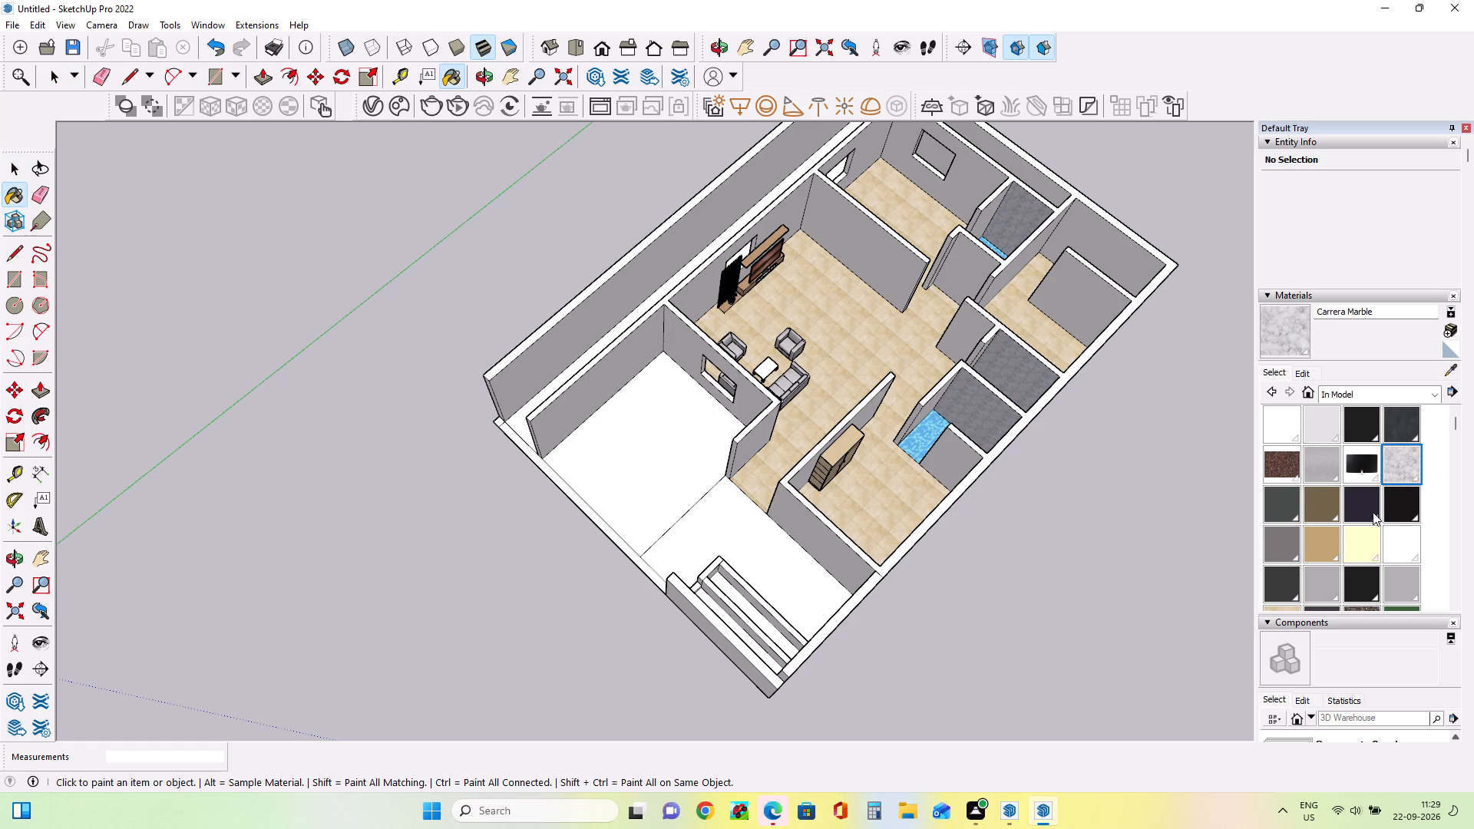
pyautogui.scroll(-4, 1373, 512)
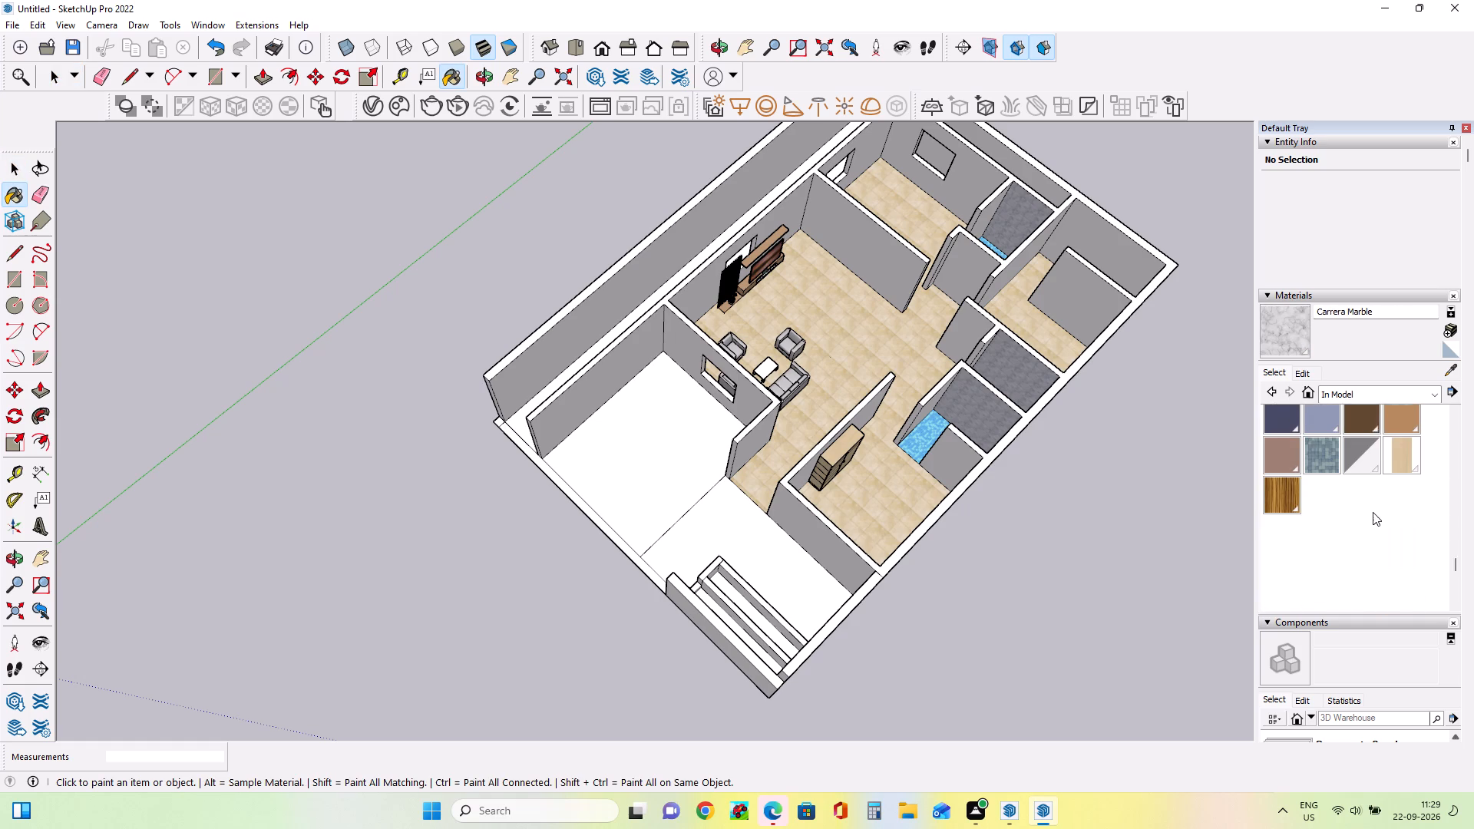
pyautogui.scroll(-1, 1373, 512)
pyautogui.scroll(2, 1373, 512)
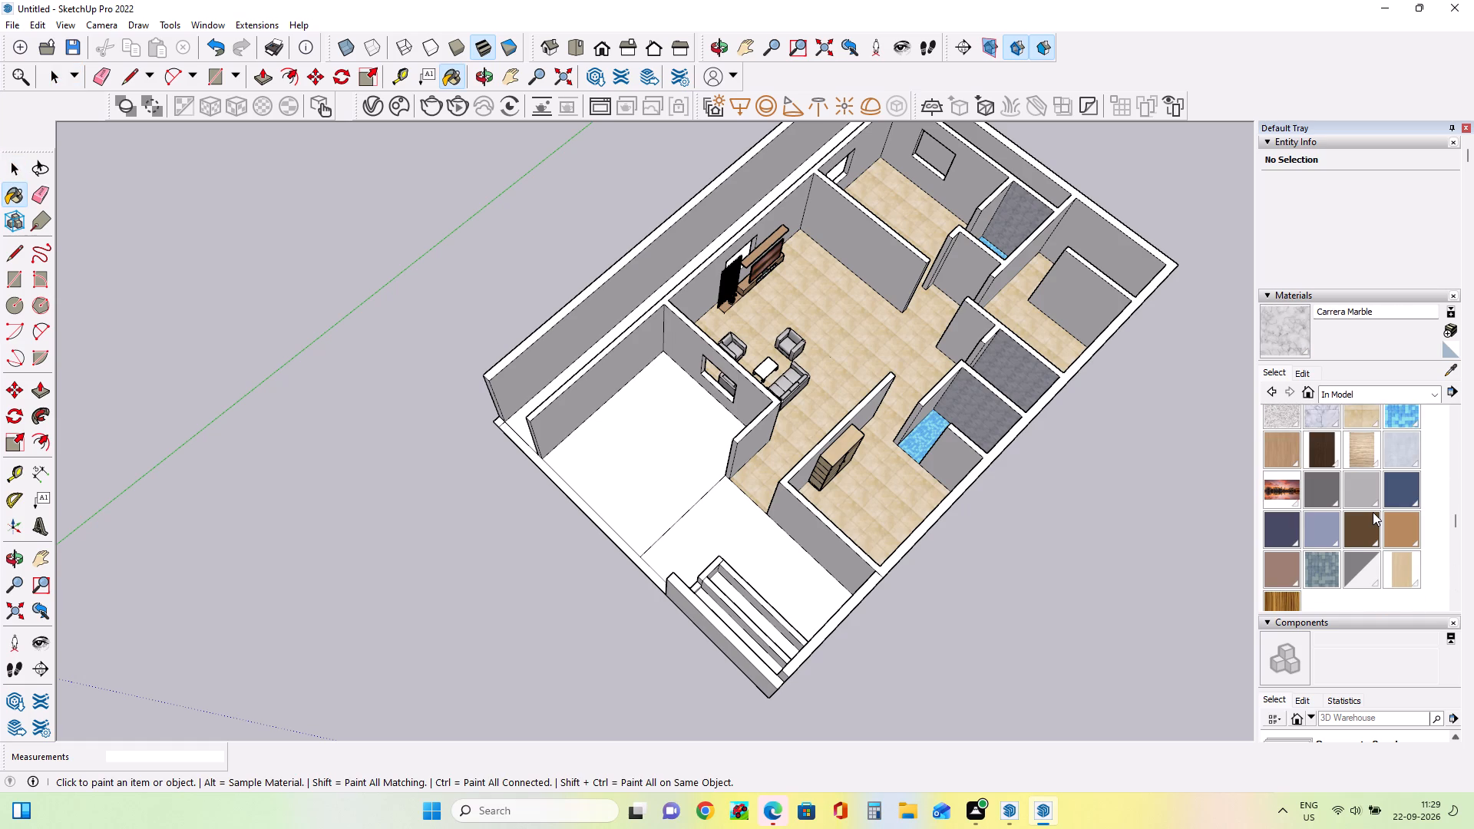
pyautogui.scroll(7, 1373, 512)
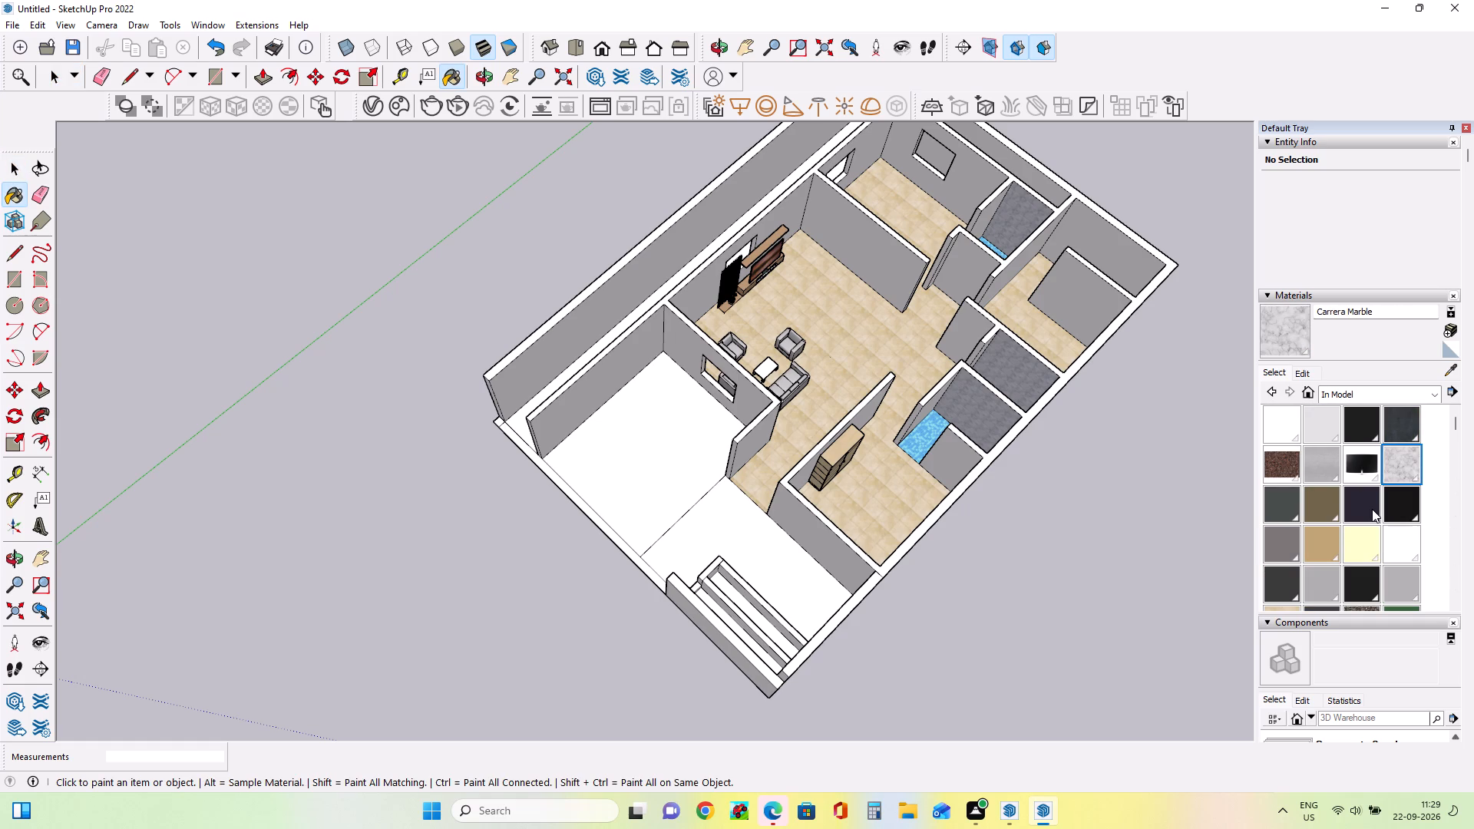
pyautogui.scroll(1, 1372, 509)
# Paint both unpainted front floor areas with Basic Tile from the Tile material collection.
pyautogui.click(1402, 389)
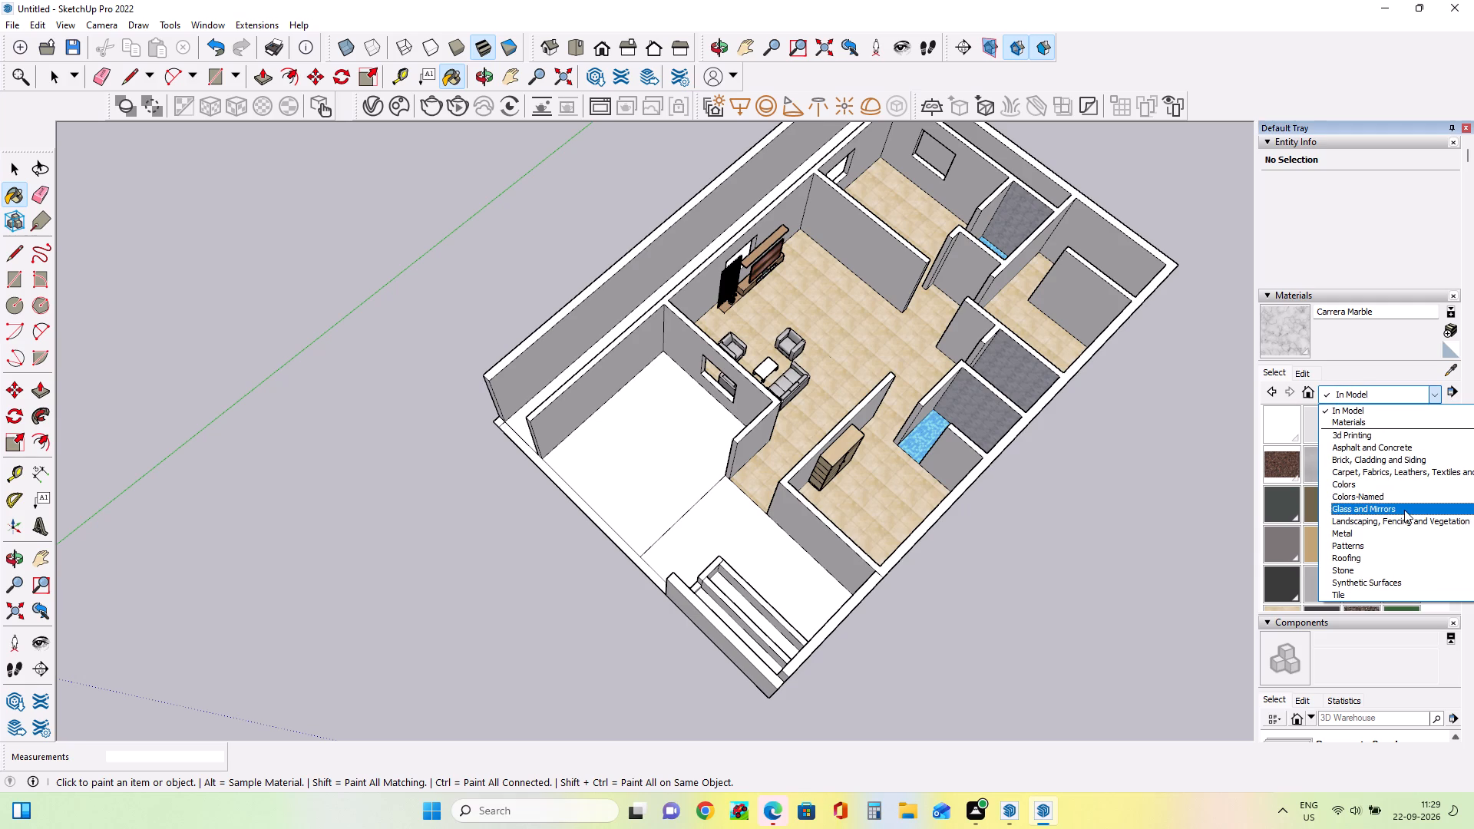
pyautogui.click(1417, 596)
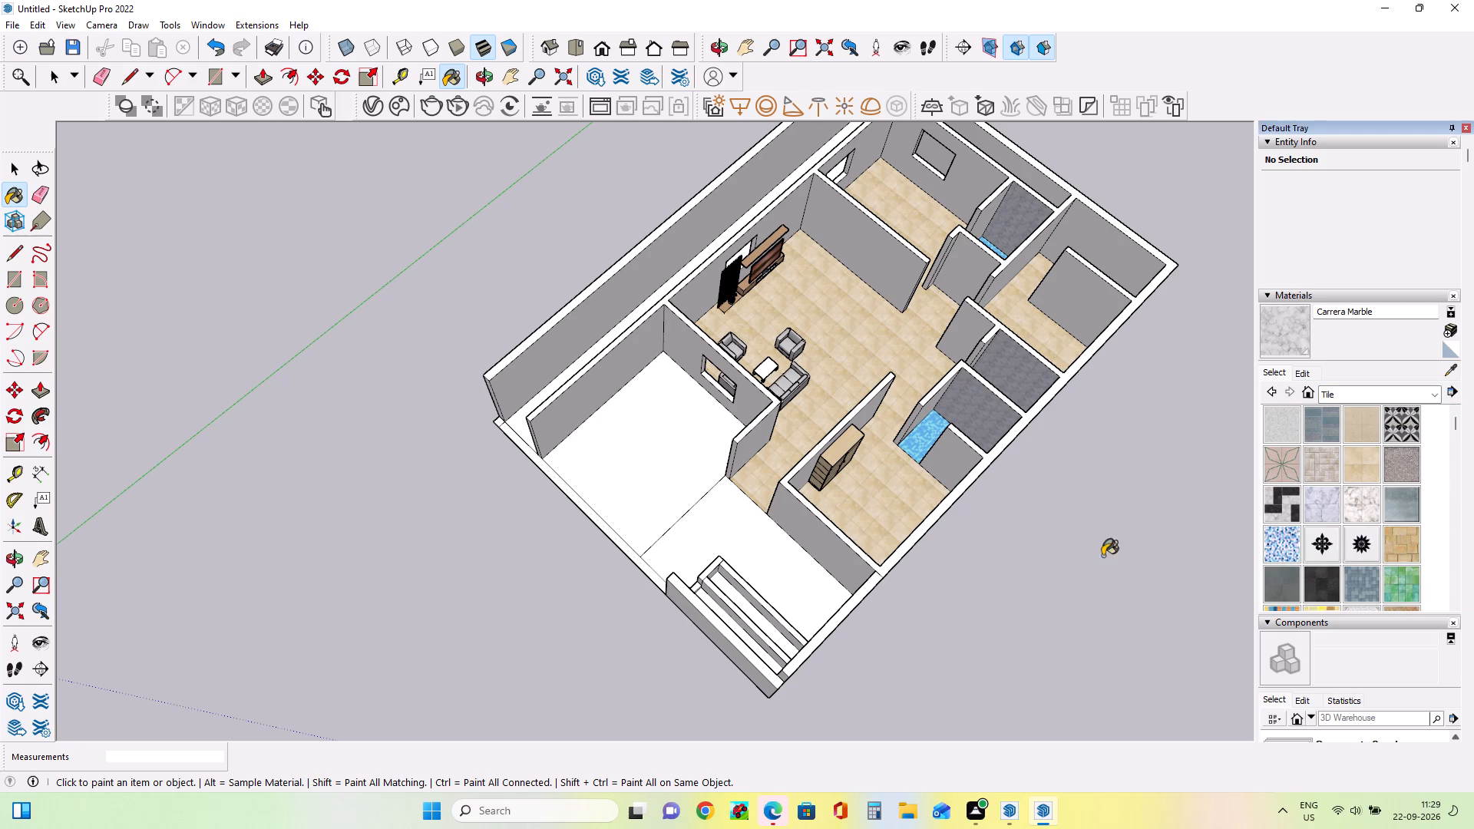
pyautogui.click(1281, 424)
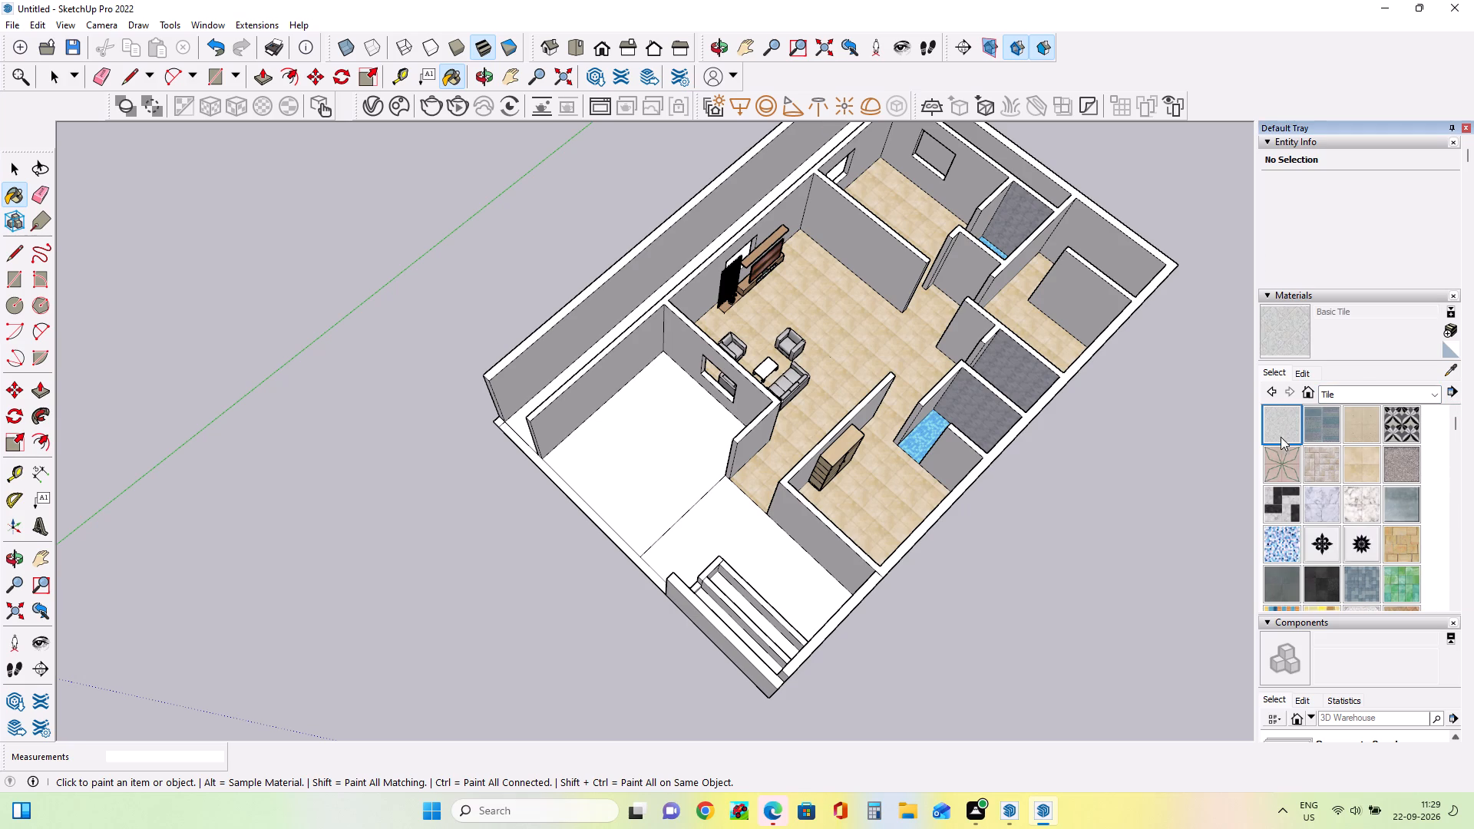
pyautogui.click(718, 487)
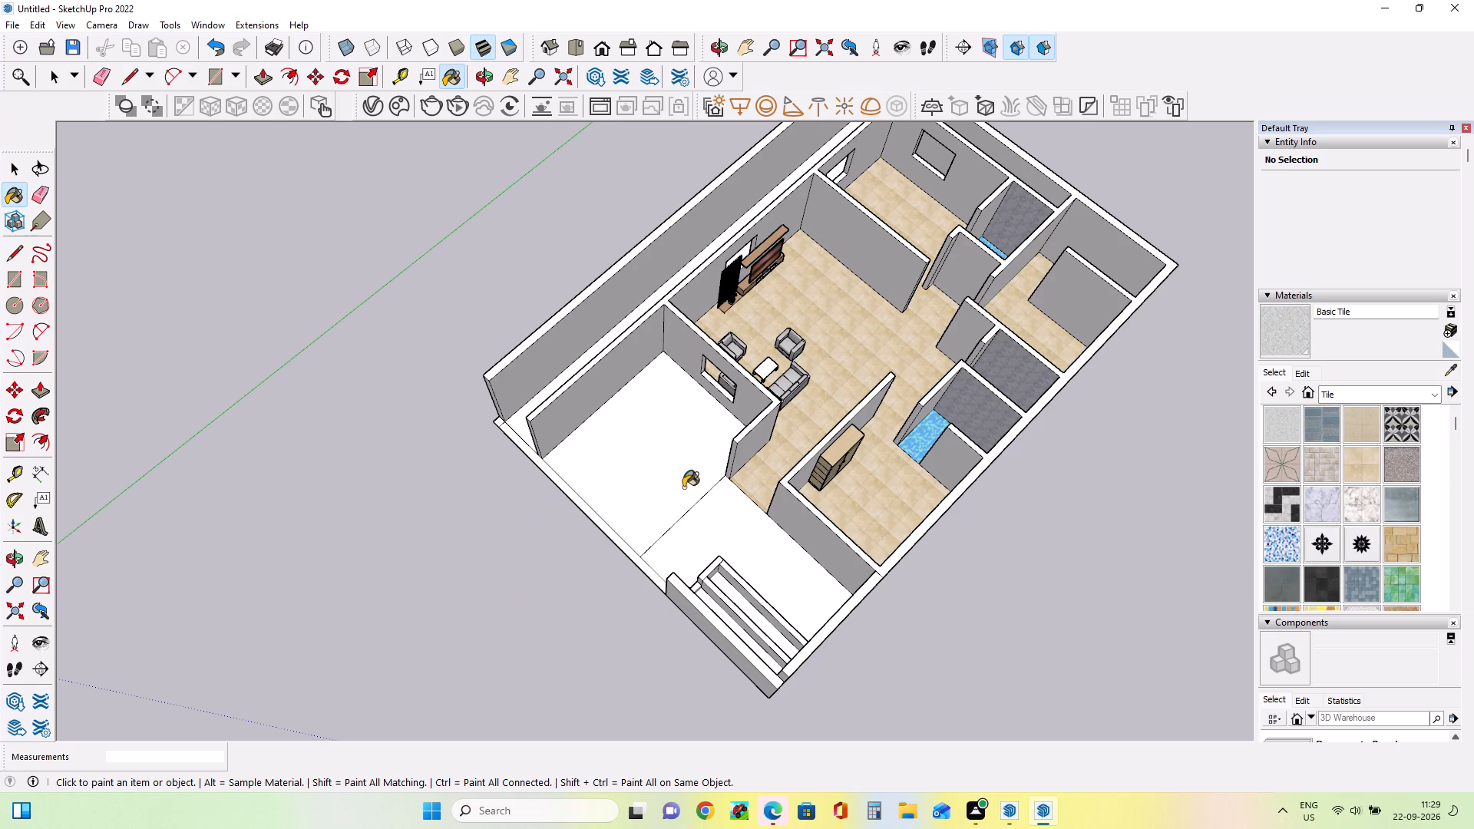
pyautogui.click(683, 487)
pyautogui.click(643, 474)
# Paint the larger front floor, in the area with the window opening, with the Tile Travertine 2 inch material.
pyautogui.scroll(7, 676, 487)
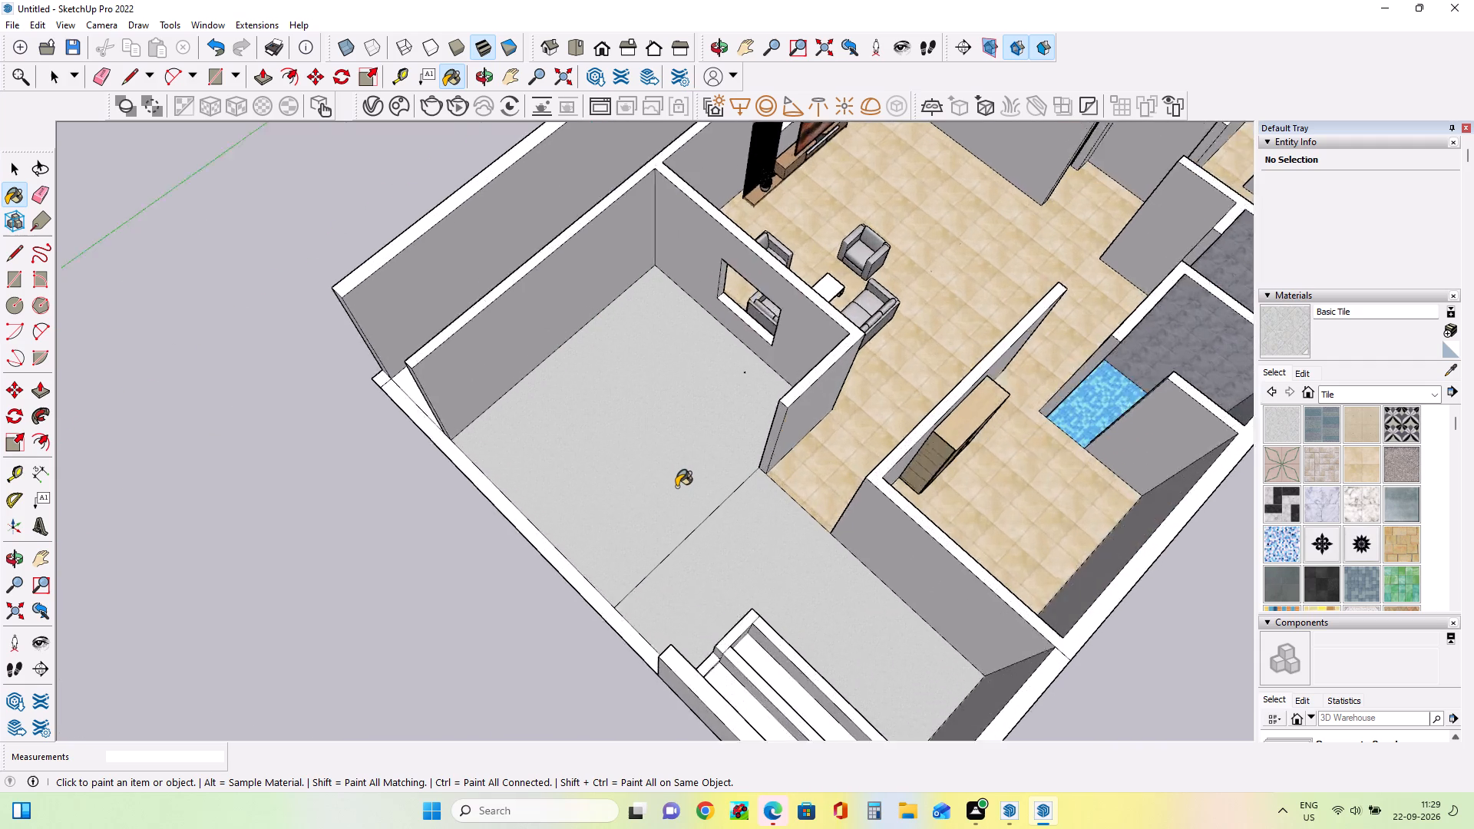
pyautogui.scroll(6, 676, 487)
pyautogui.scroll(-13, 677, 487)
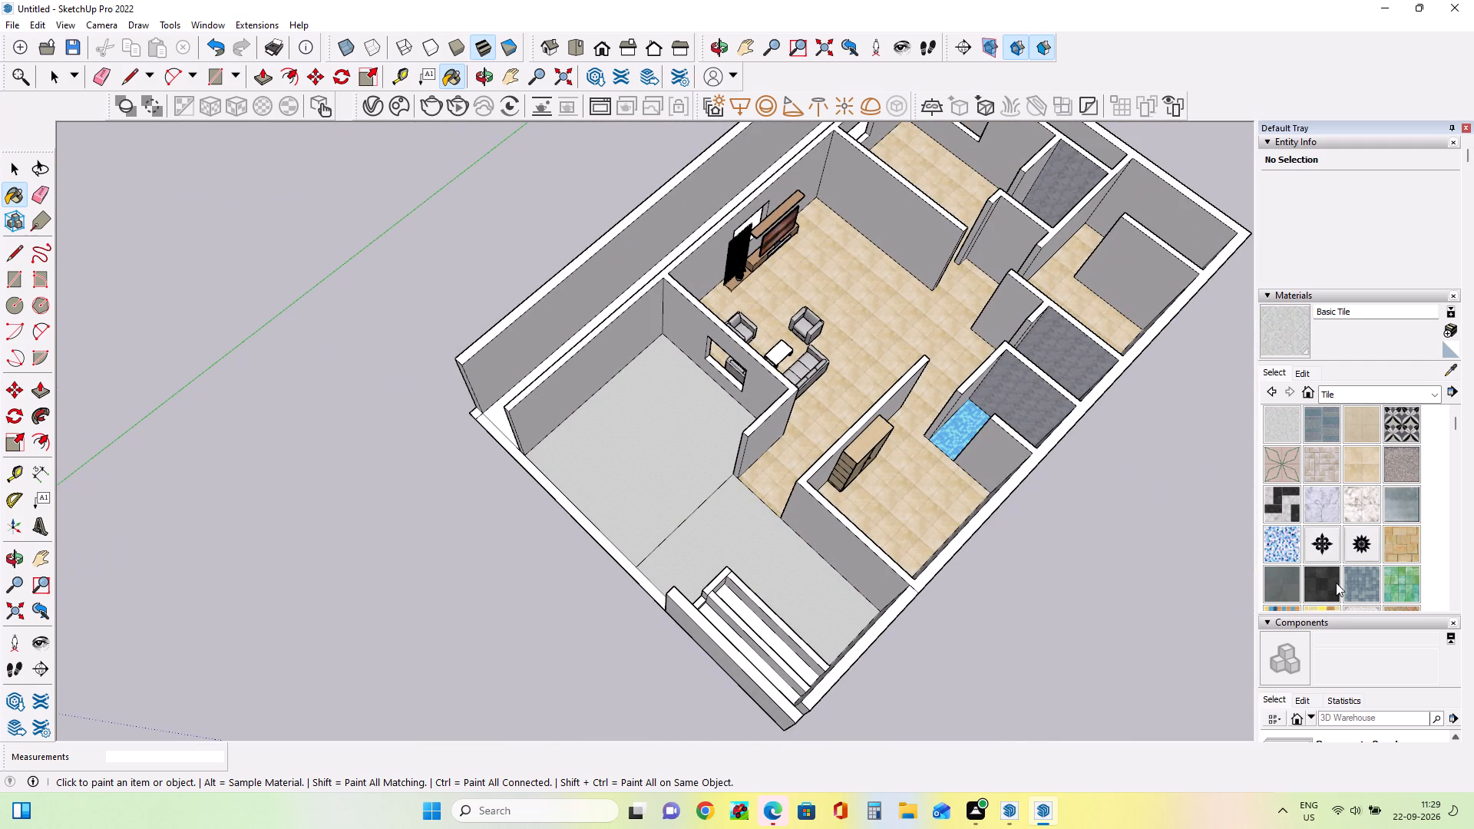
pyautogui.scroll(-3, 1336, 583)
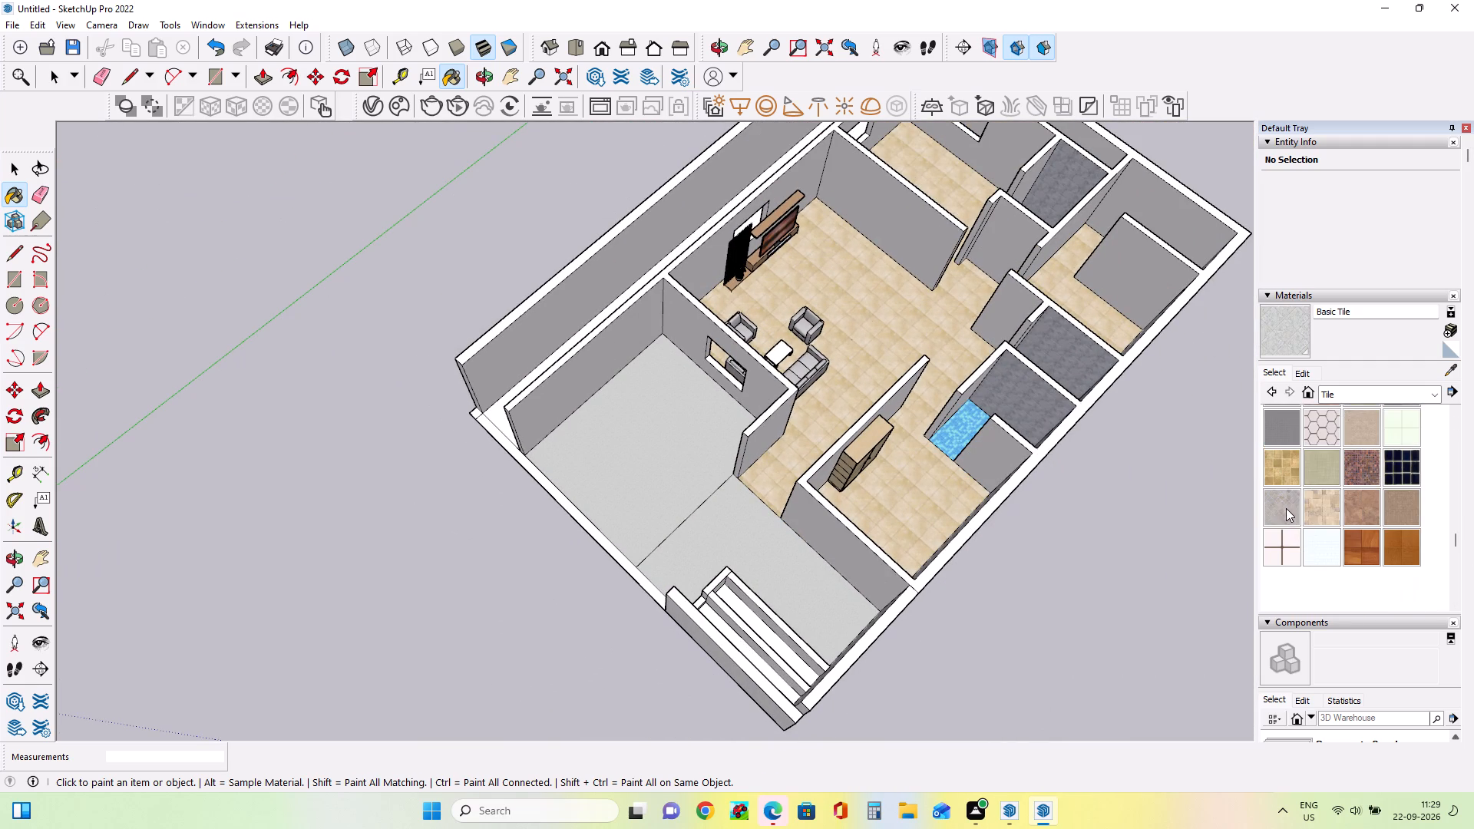
pyautogui.click(1286, 504)
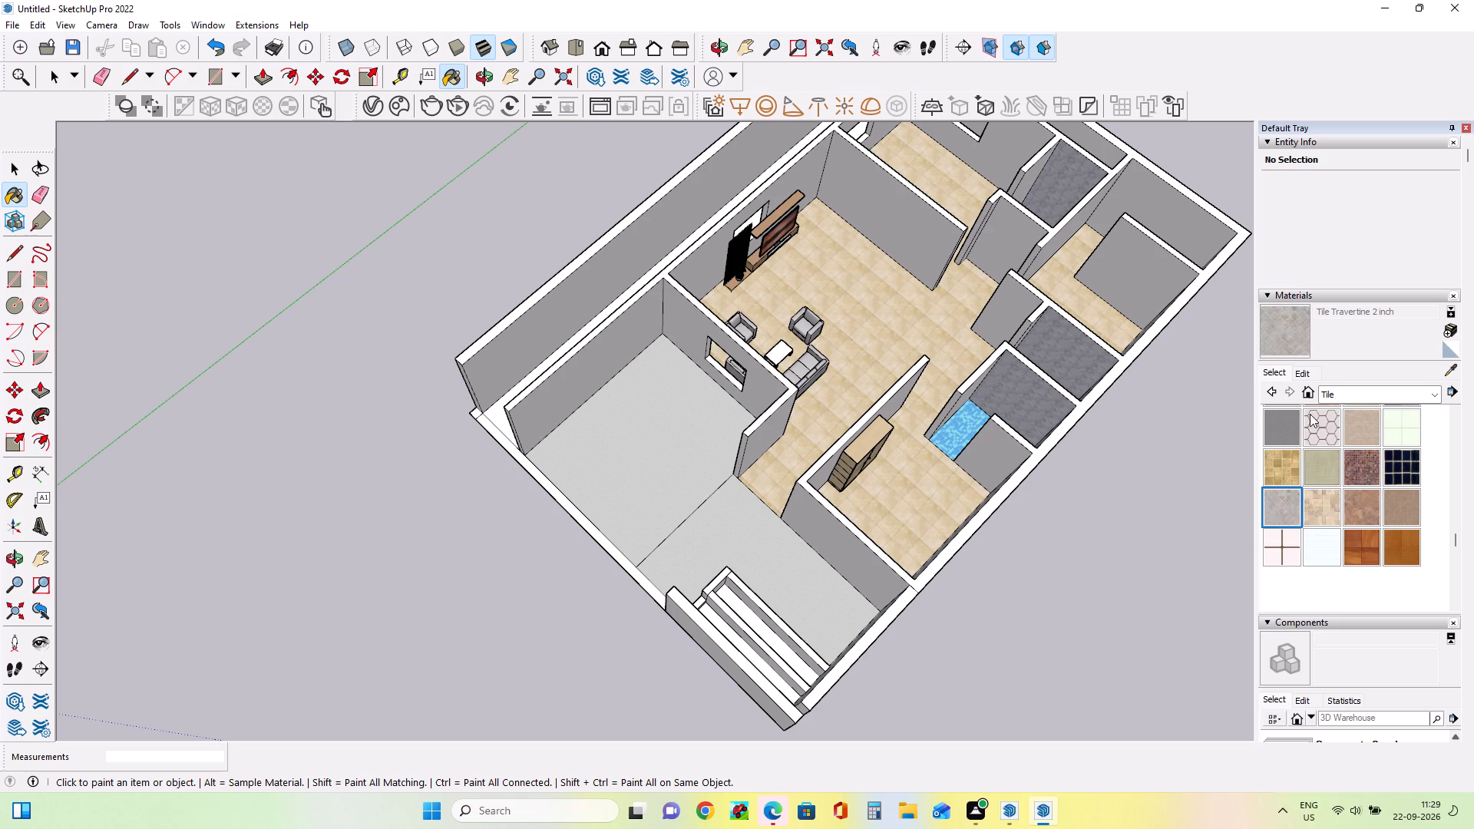
pyautogui.click(1284, 340)
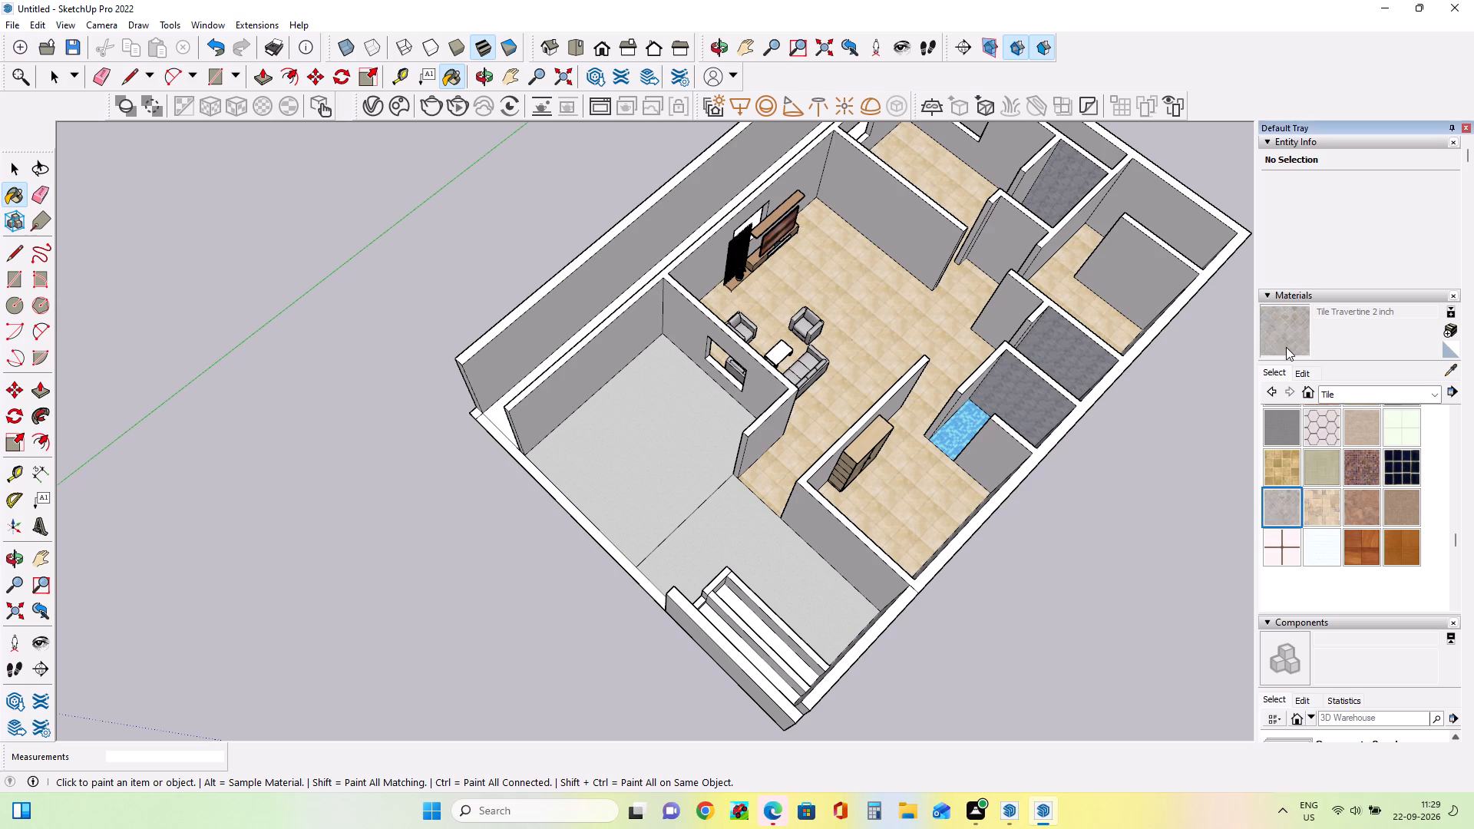
pyautogui.click(646, 454)
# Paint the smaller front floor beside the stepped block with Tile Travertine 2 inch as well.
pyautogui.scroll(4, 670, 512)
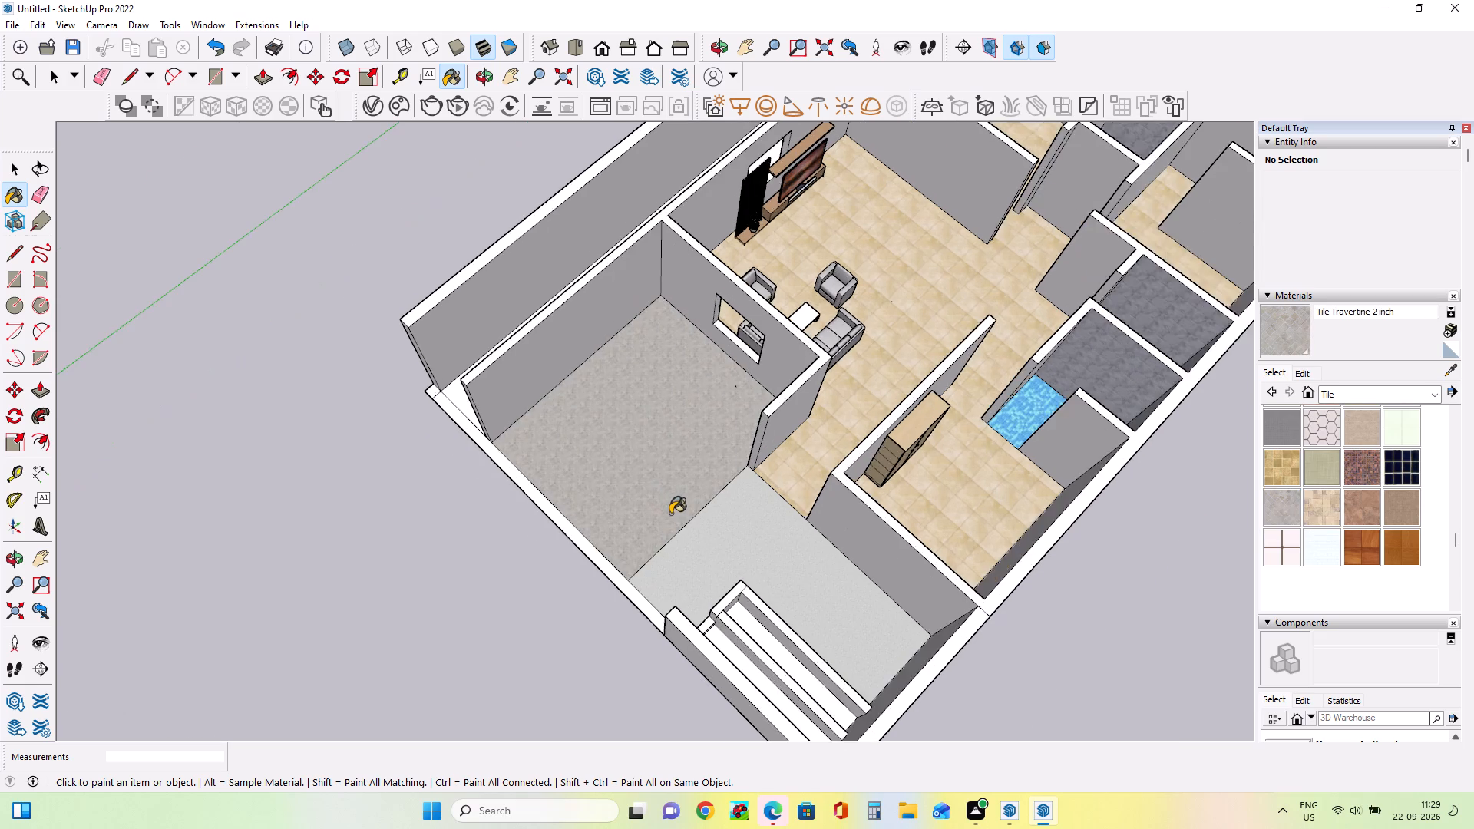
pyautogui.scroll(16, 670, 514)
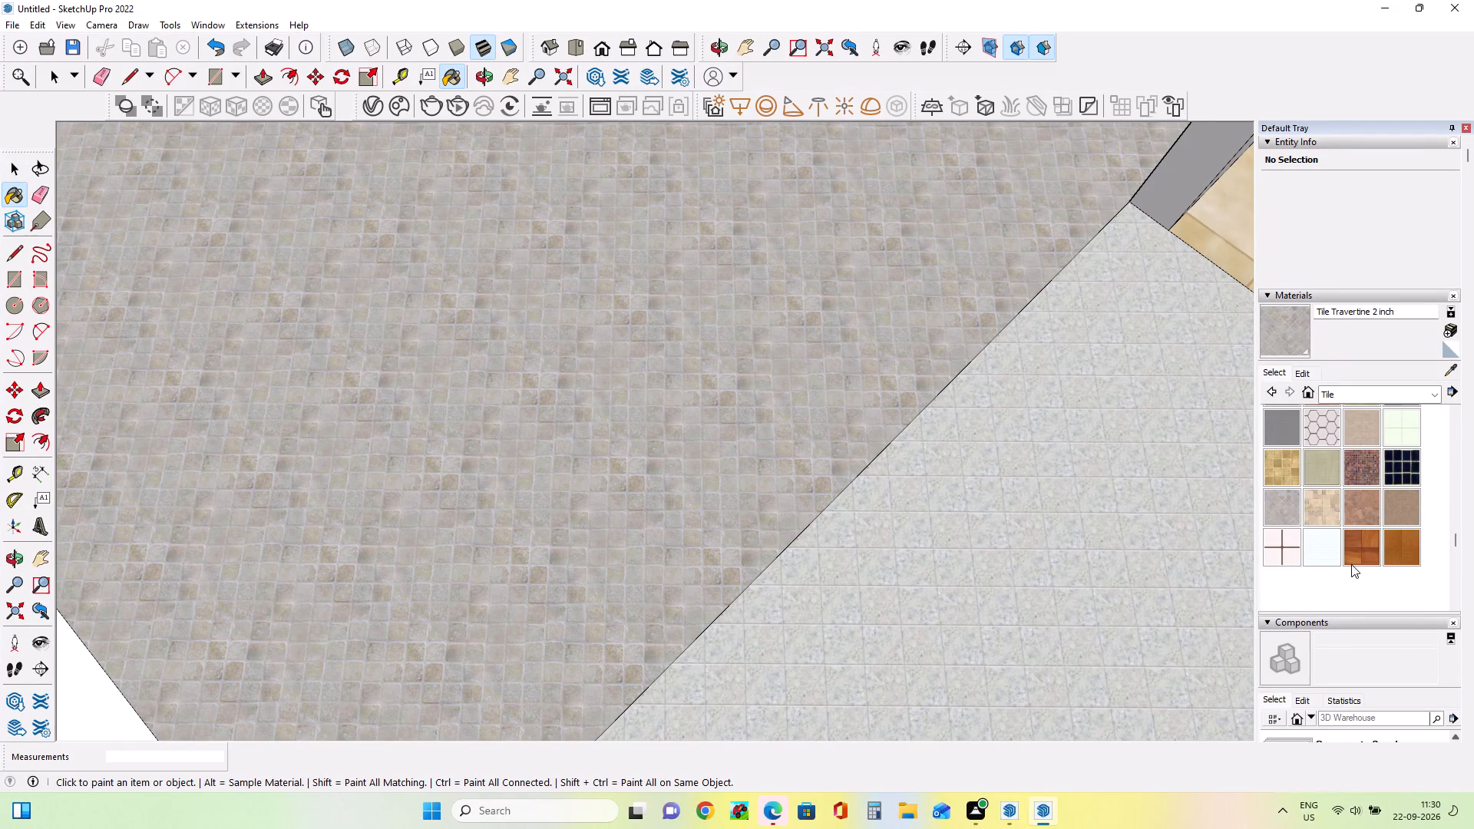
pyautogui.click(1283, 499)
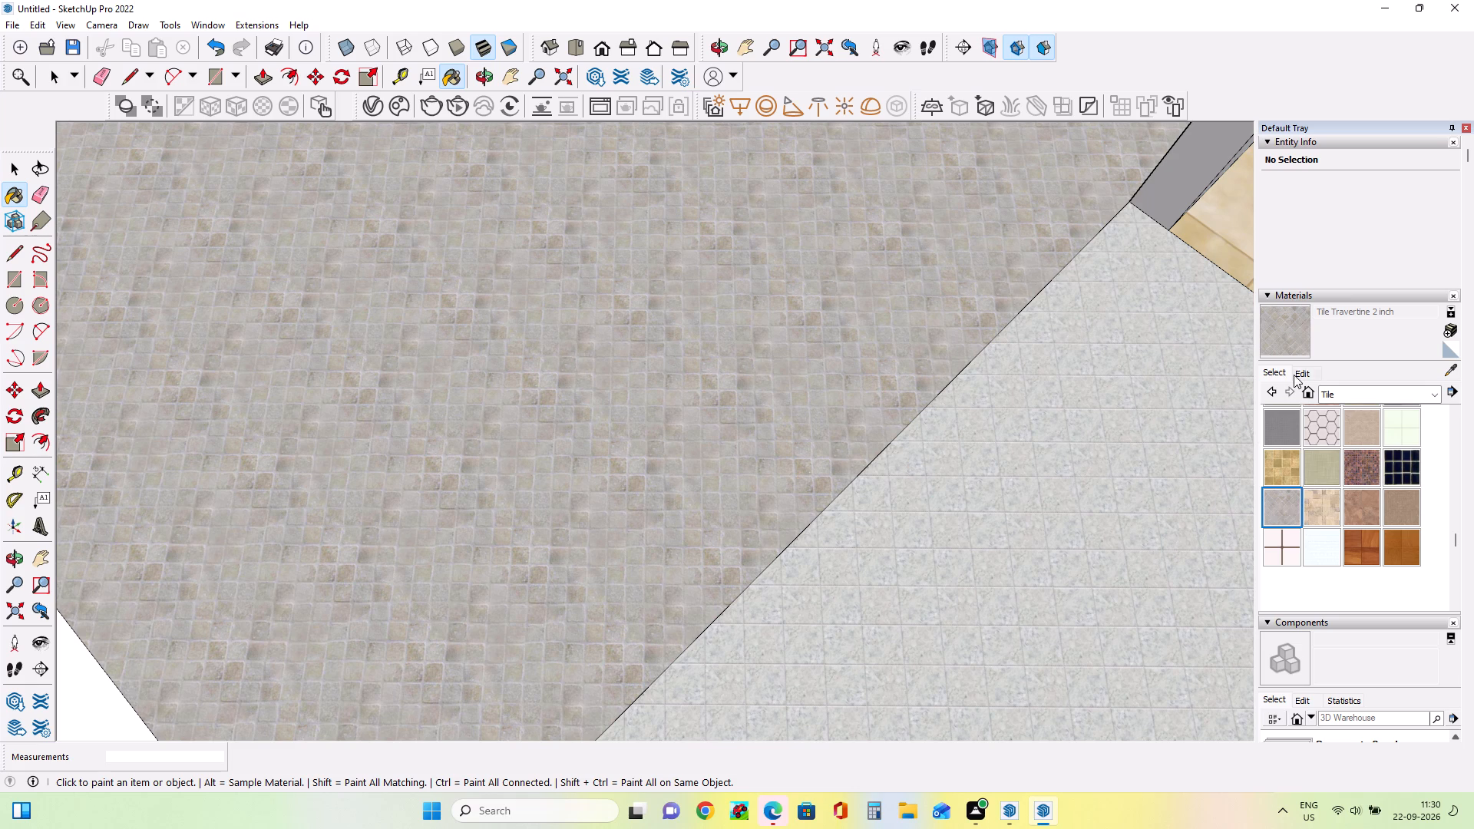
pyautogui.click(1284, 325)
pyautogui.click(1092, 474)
# Repaint the smaller front floor with Basic Tile, using a new material based on it with a 3' texture size.
pyautogui.scroll(8, 1293, 472)
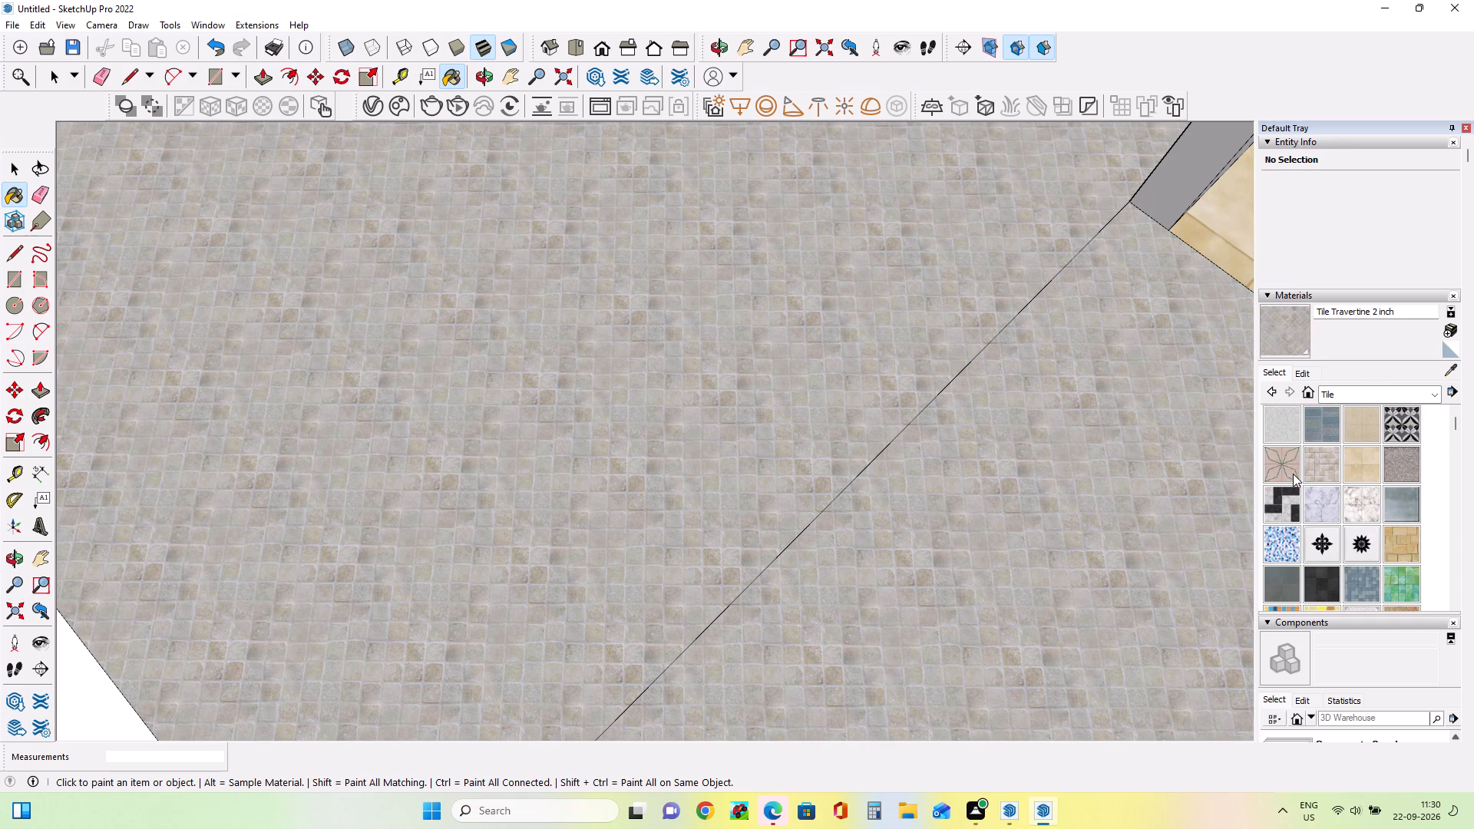
pyautogui.scroll(1, 1293, 474)
pyautogui.click(1290, 401)
pyautogui.click(1287, 422)
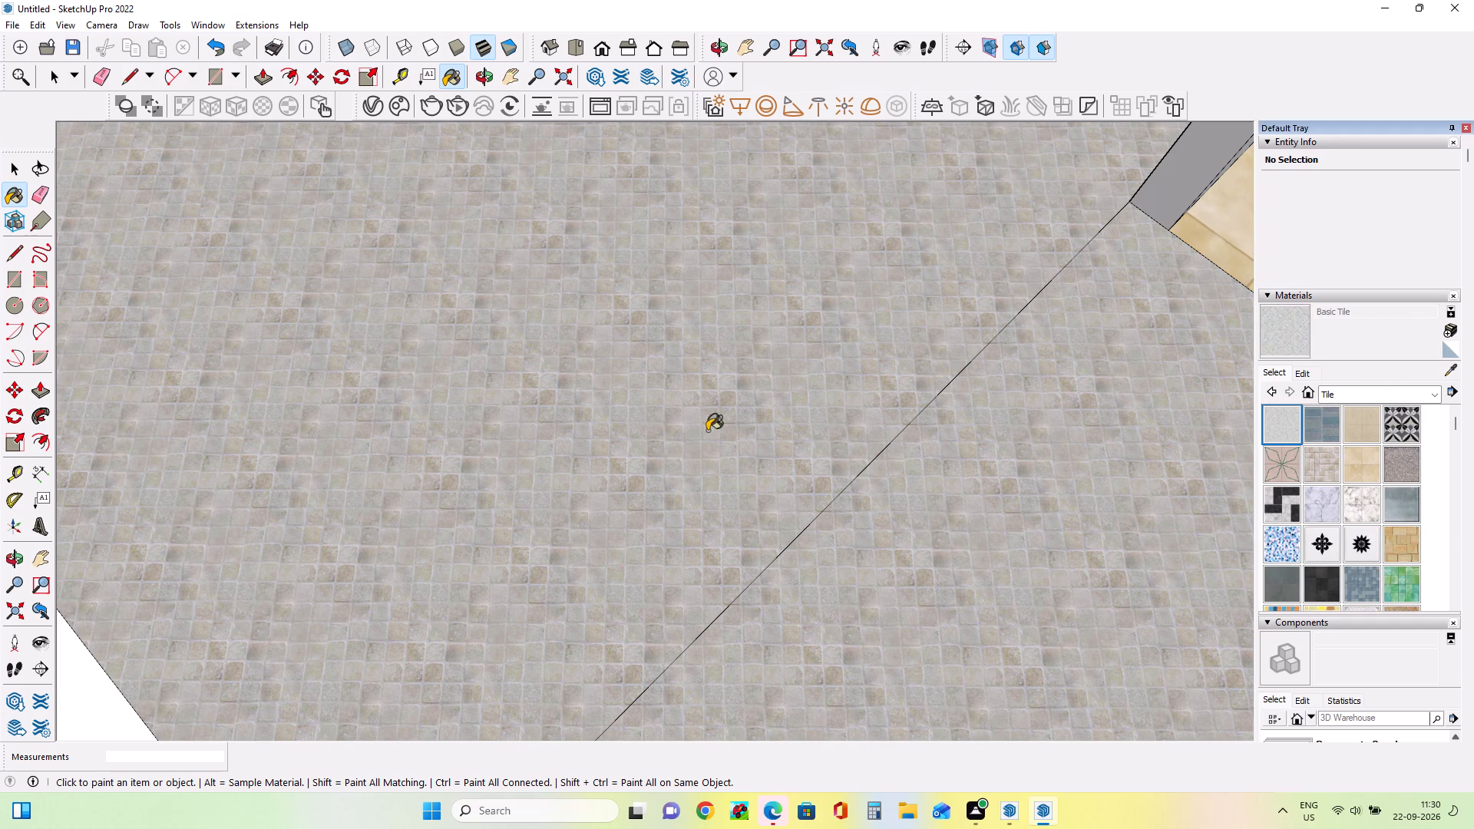
pyautogui.click(959, 548)
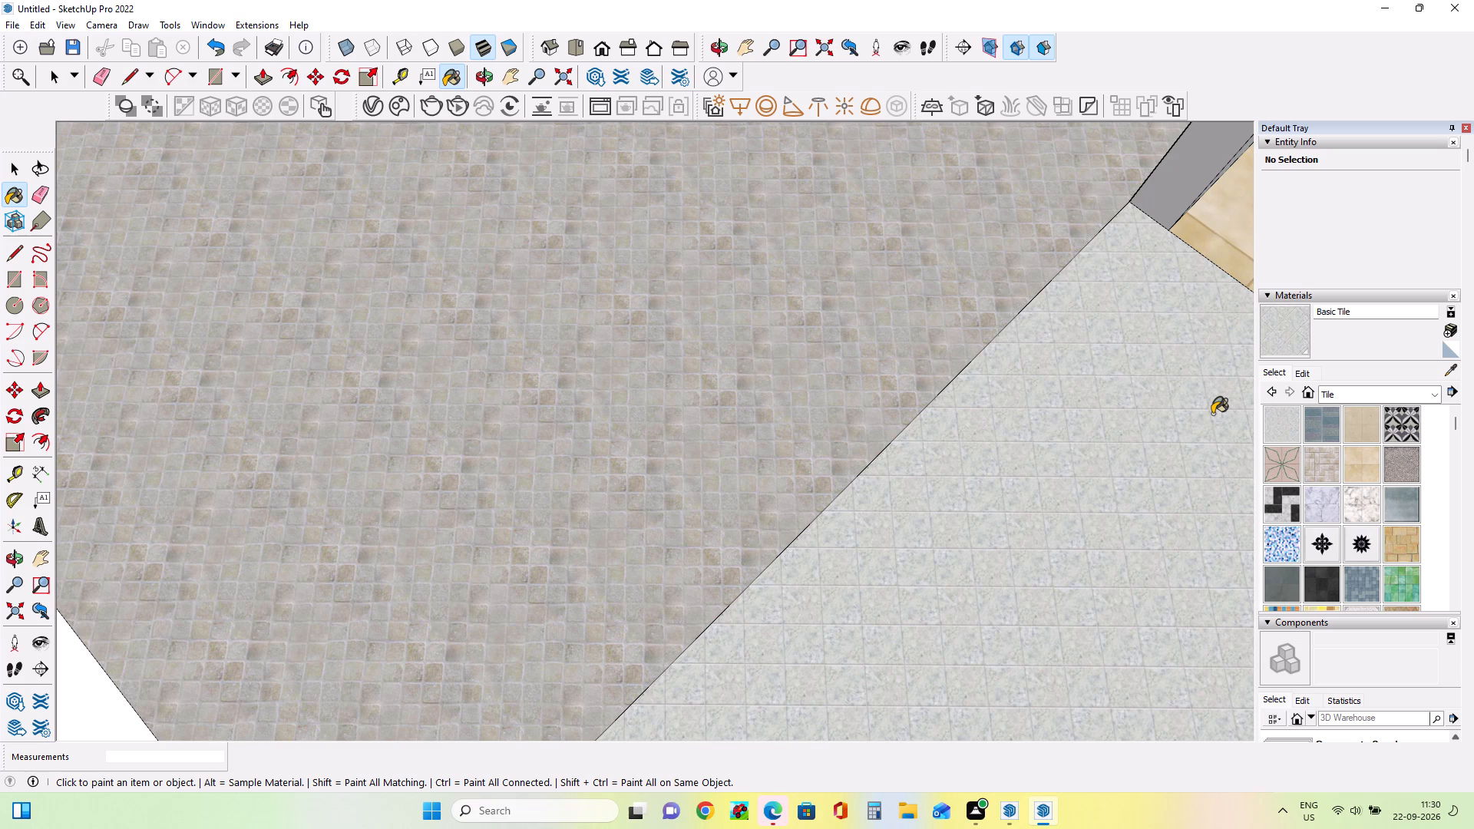
pyautogui.click(1450, 329)
pyautogui.click(681, 498)
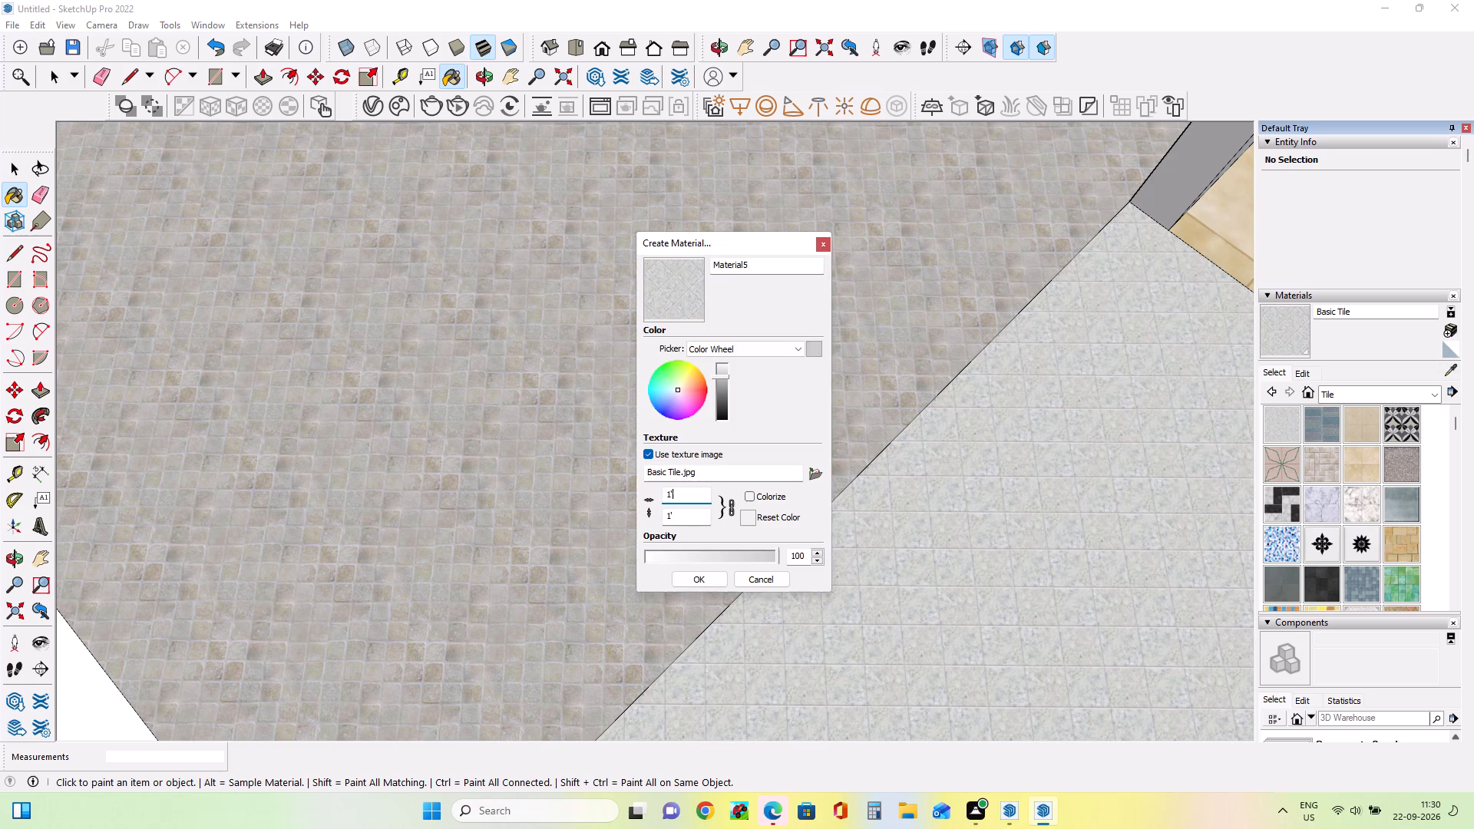
pyautogui.press('BackSpace')
pyautogui.press('BackSpace')
pyautogui.press('BackSpace')
pyautogui.write("3'")
pyautogui.click(701, 572)
pyautogui.click(967, 606)
# Divide the smaller front floor with a 6' 2" line from the stepped block's inner corner to the wall corner at the entrance opening.
pyautogui.scroll(-3, 826, 595)
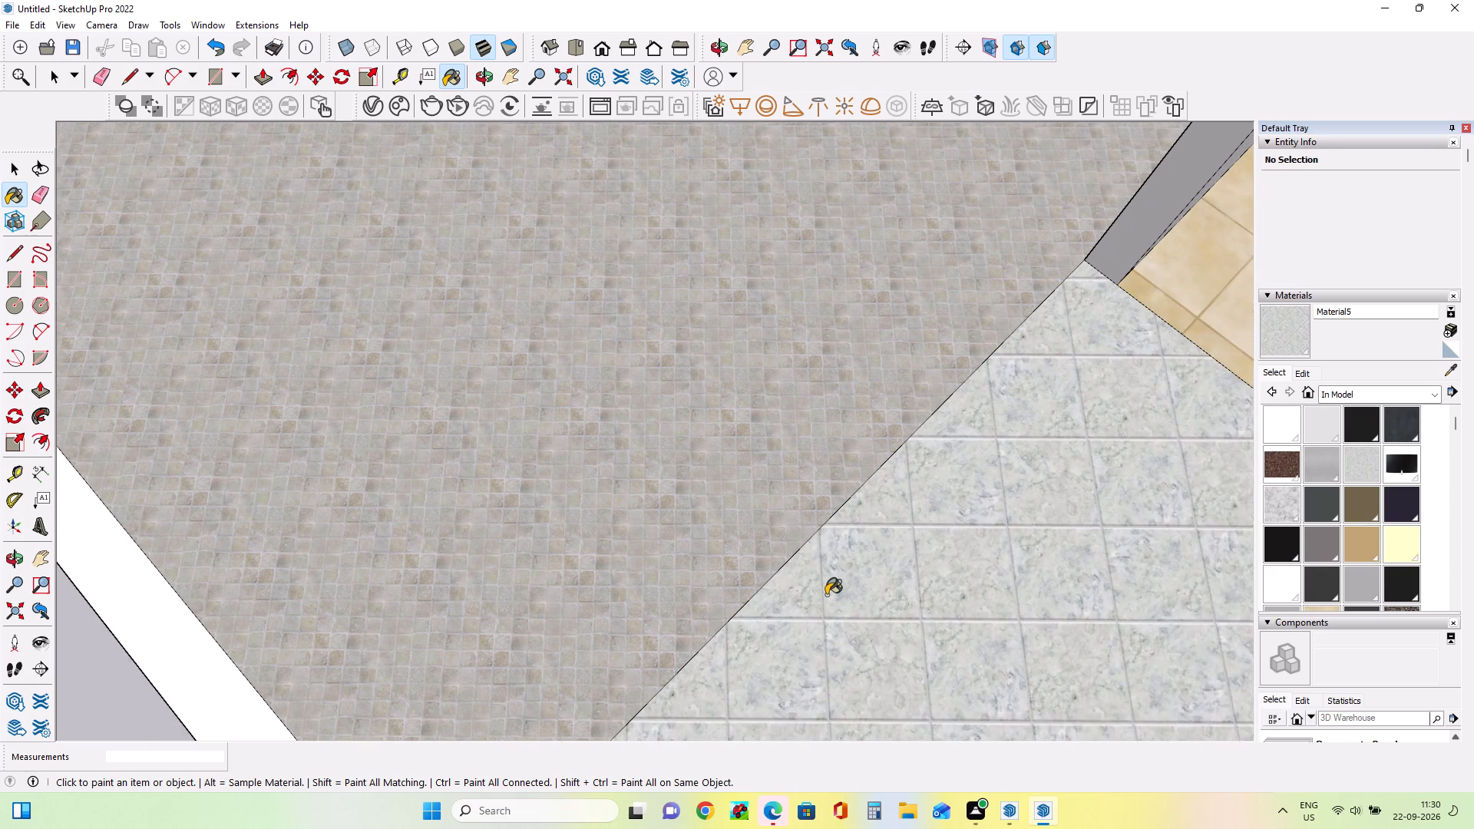
pyautogui.scroll(-19, 826, 595)
pyautogui.moveTo(854, 619); pyautogui.dragTo(939, 660, button='middle')
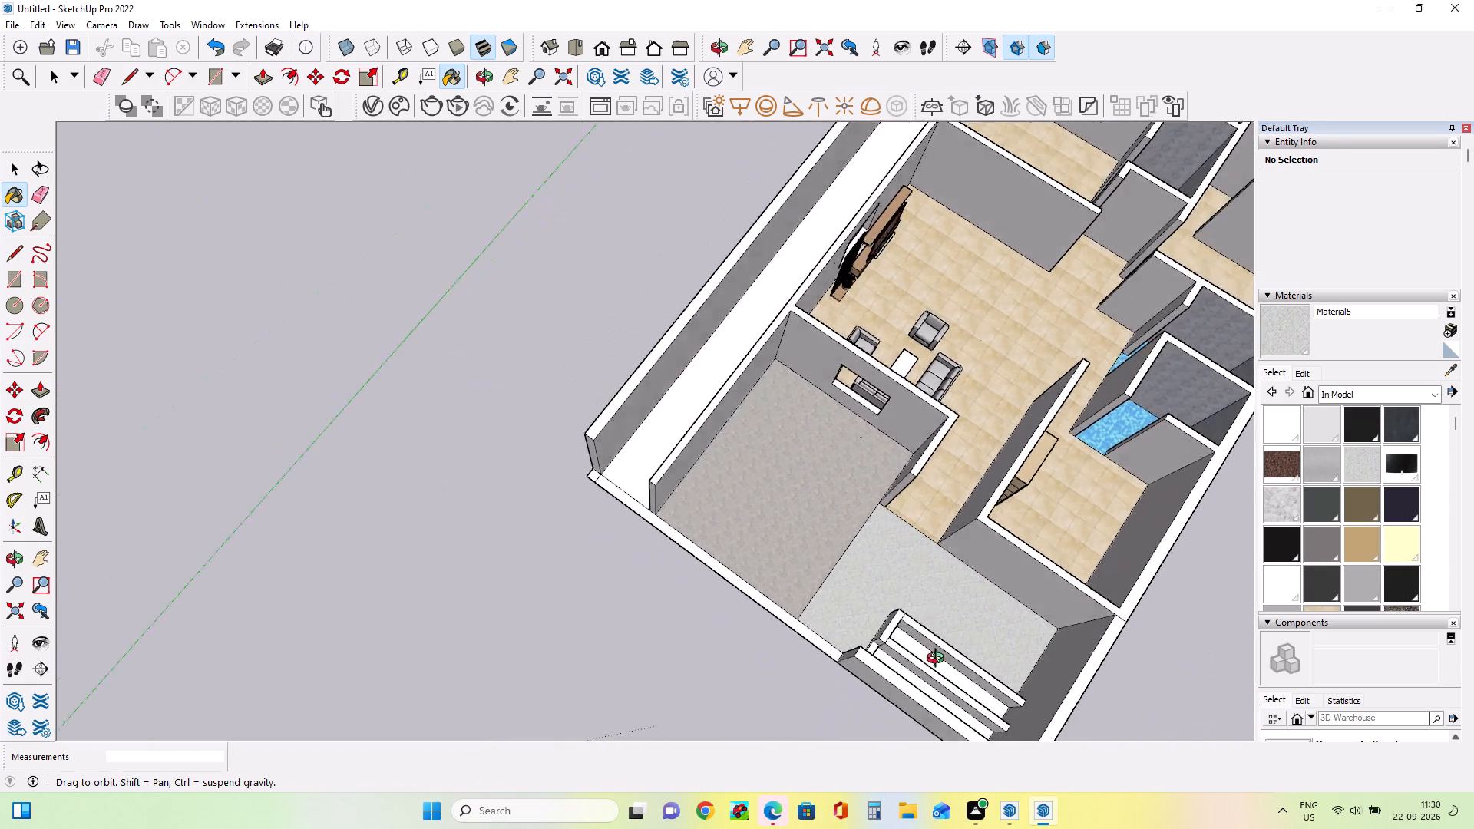
pyautogui.moveTo(939, 660); pyautogui.dragTo(1043, 666, button='middle')
pyautogui.scroll(10, 912, 517)
pyautogui.moveTo(925, 540); pyautogui.dragTo(947, 551, button='middle')
pyautogui.moveTo(952, 554); pyautogui.dragTo(987, 577, button='middle')
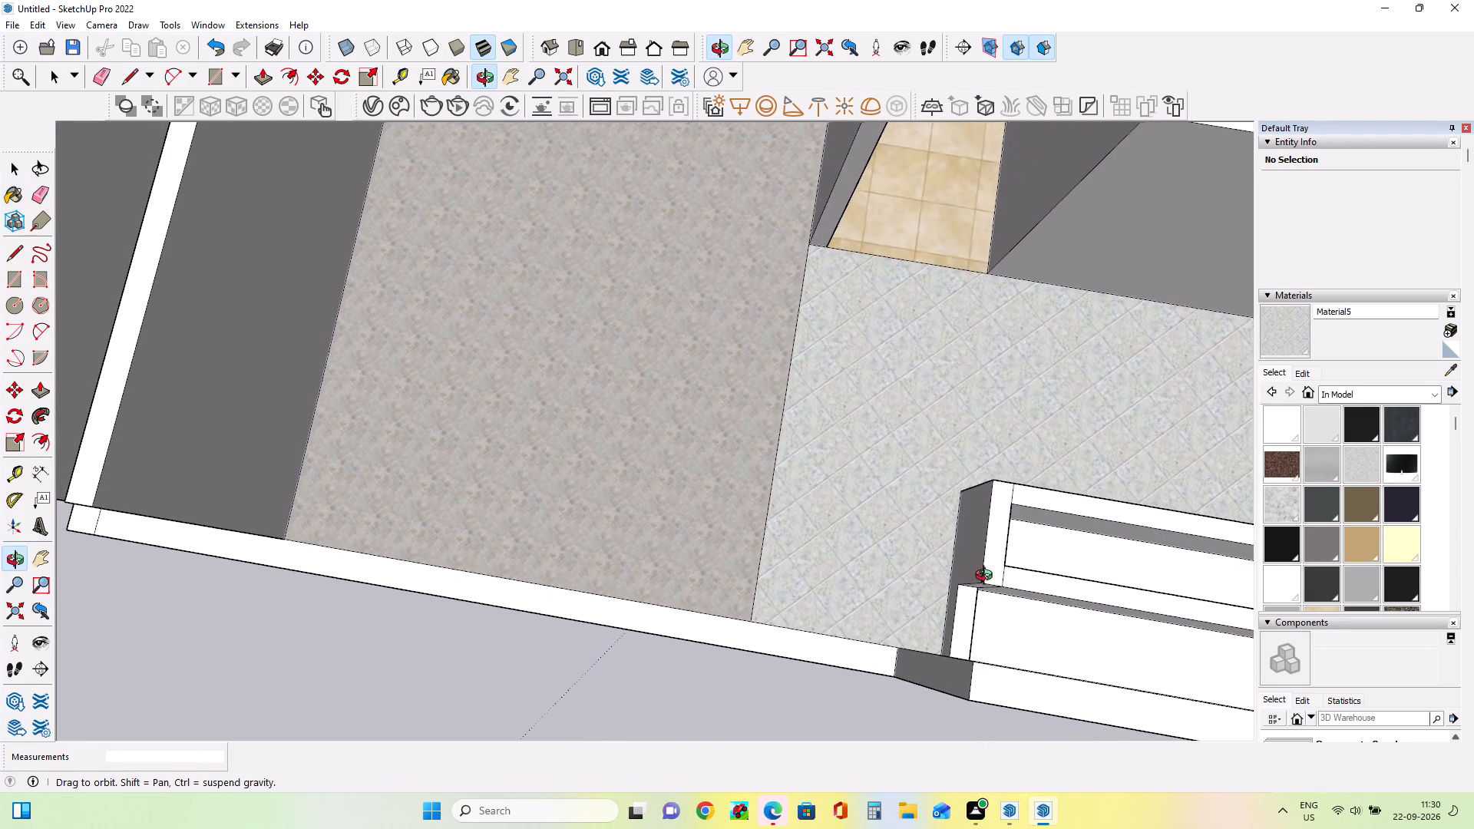
pyautogui.moveTo(987, 577); pyautogui.dragTo(988, 577, button='middle')
pyautogui.middleClick(988, 577)
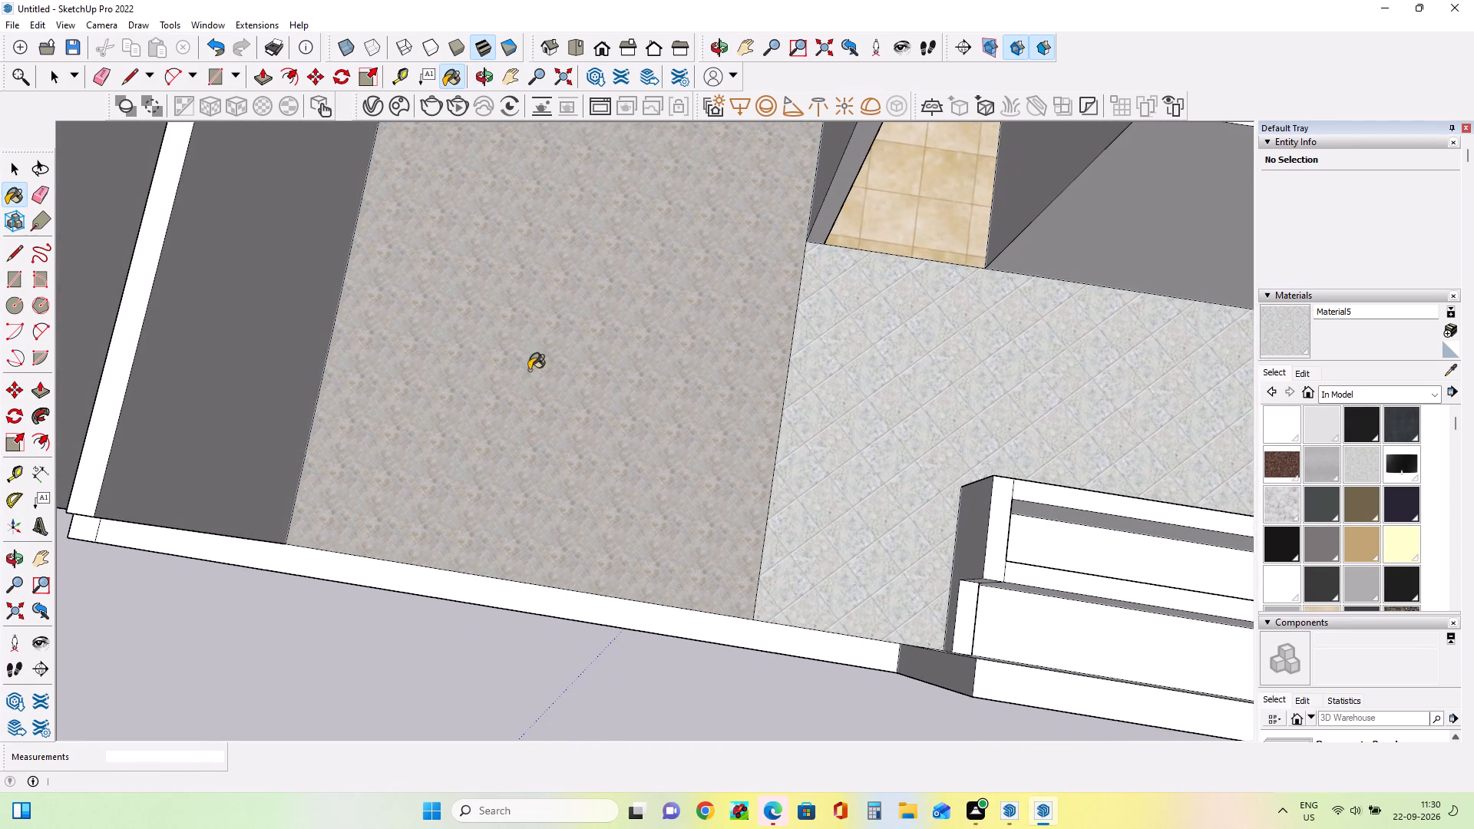
pyautogui.click(10, 247)
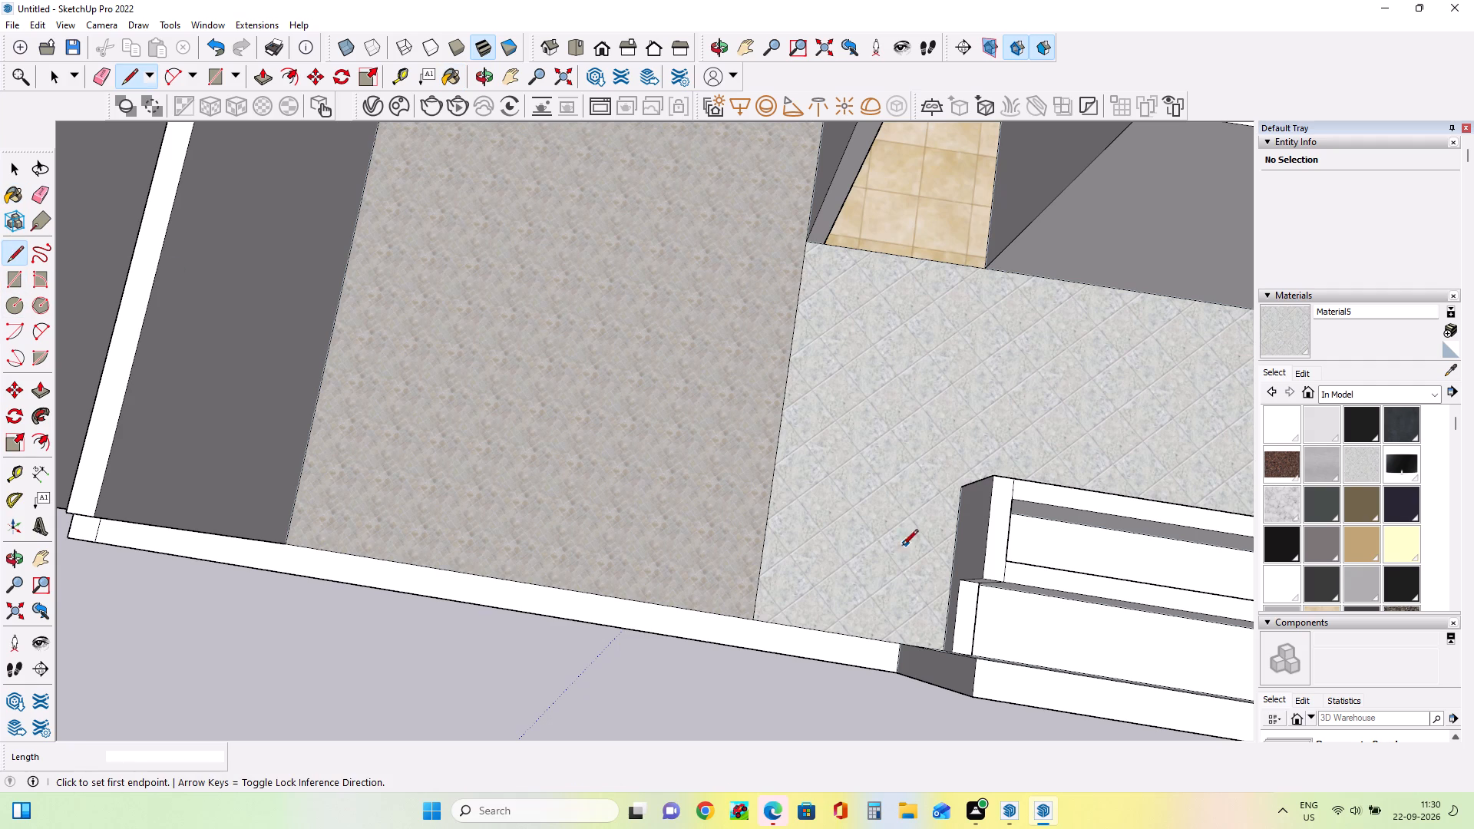
pyautogui.doubleClick(964, 487)
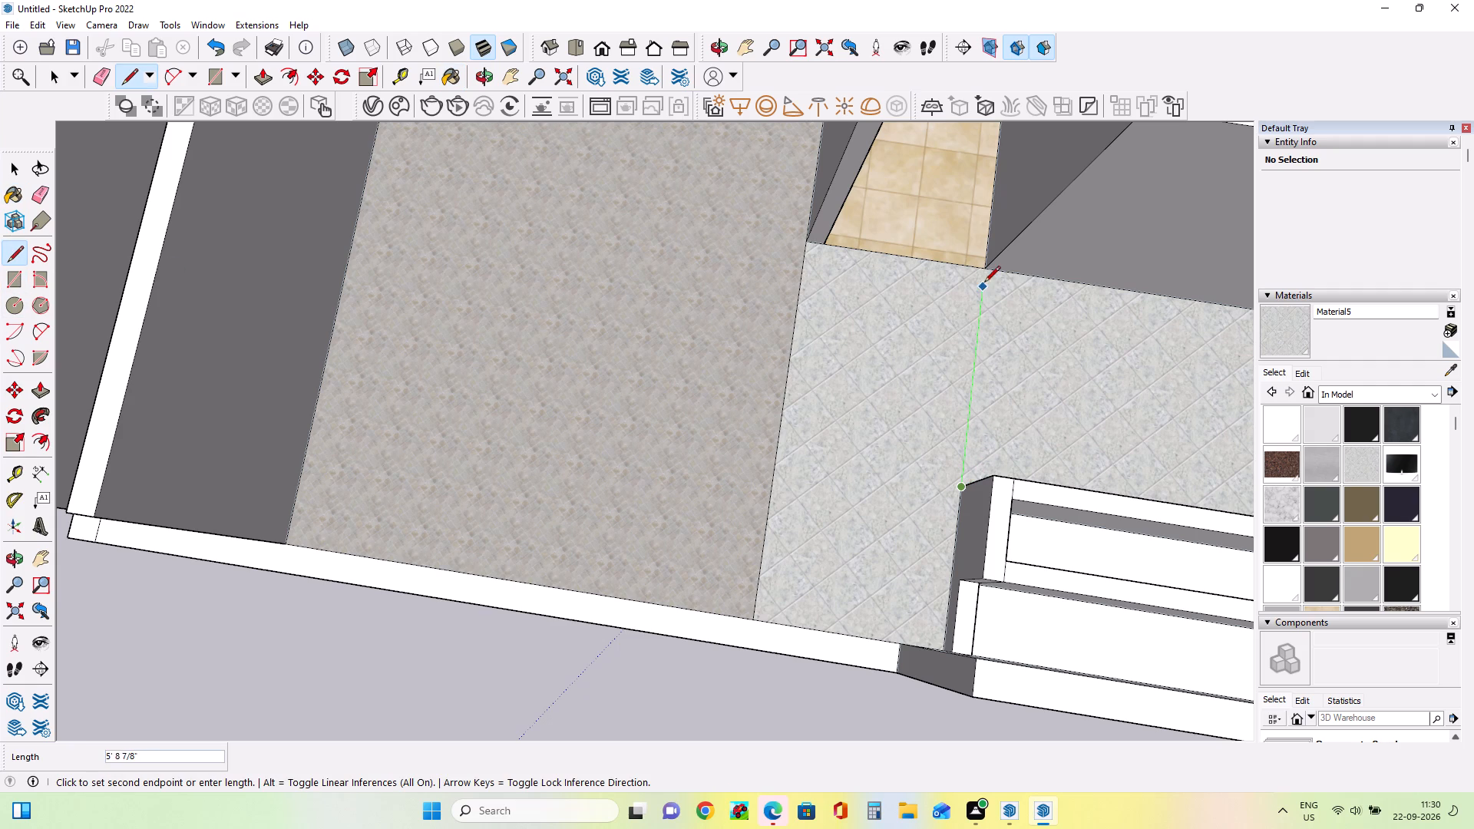
pyautogui.click(988, 269)
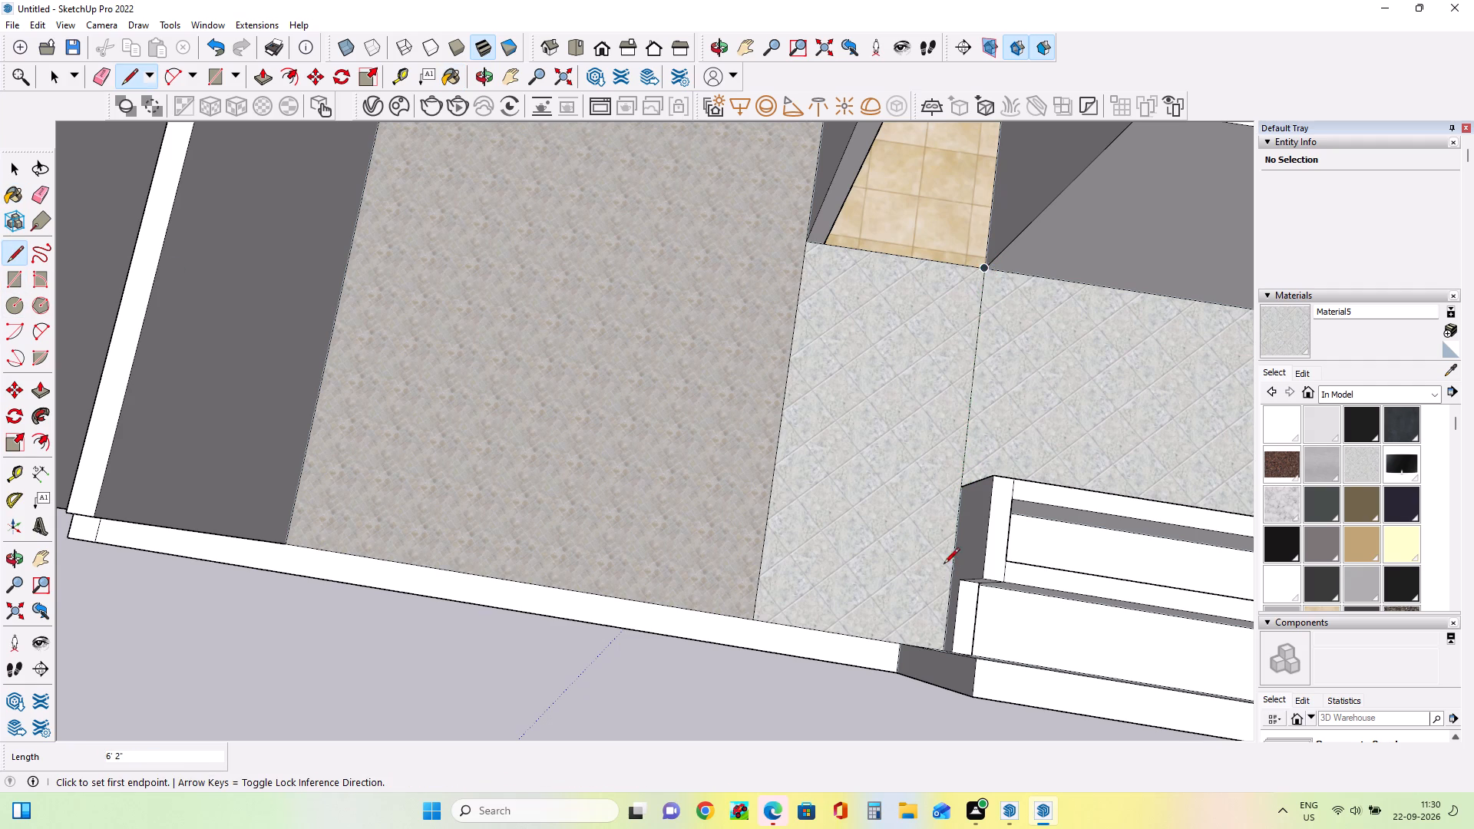
# Paint the divided-off floor section behind the stepped block with the white [Color_000]1 material.
pyautogui.scroll(-3, 914, 527)
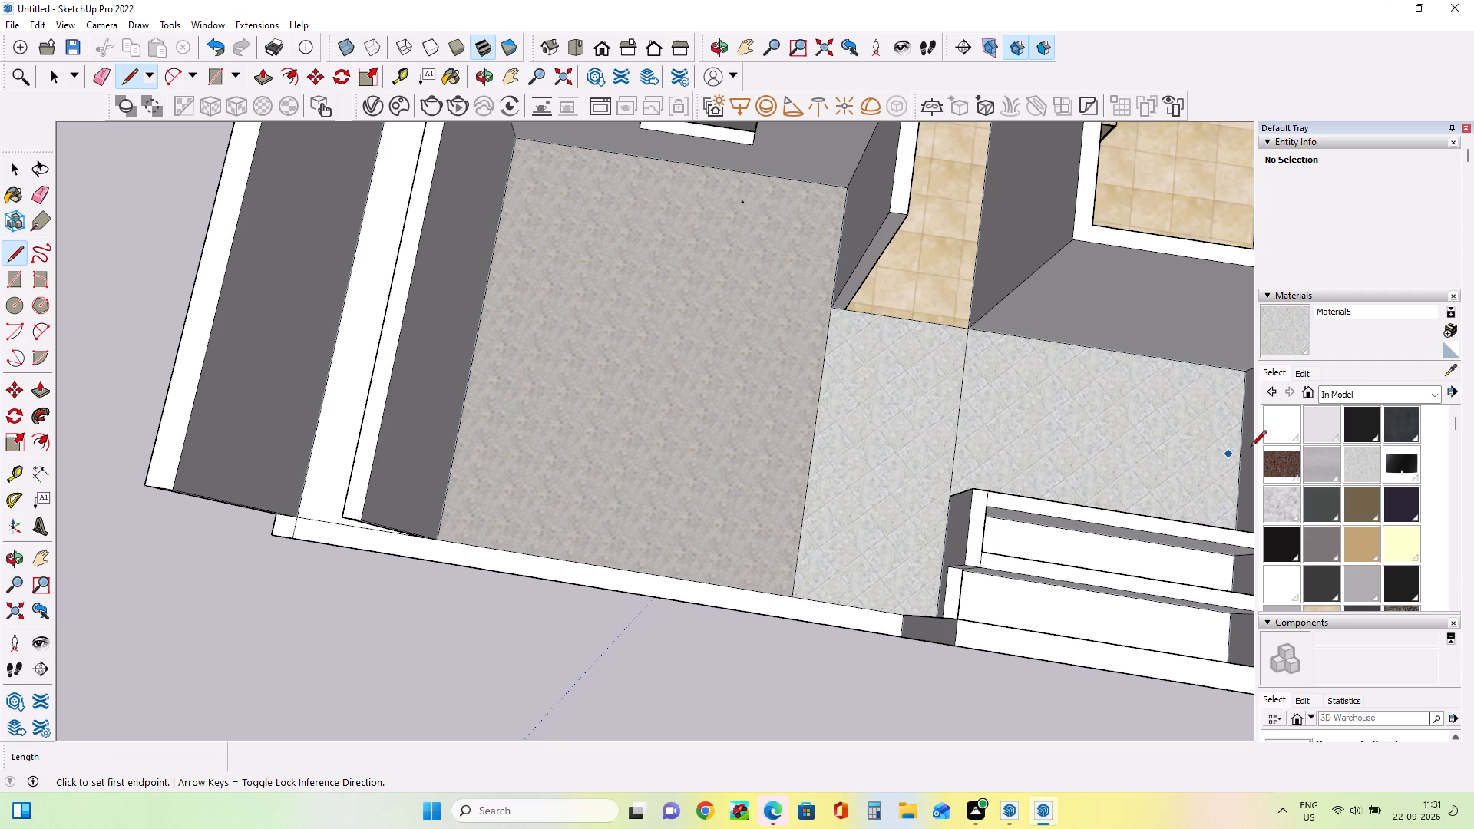
pyautogui.click(1281, 431)
pyautogui.click(1125, 441)
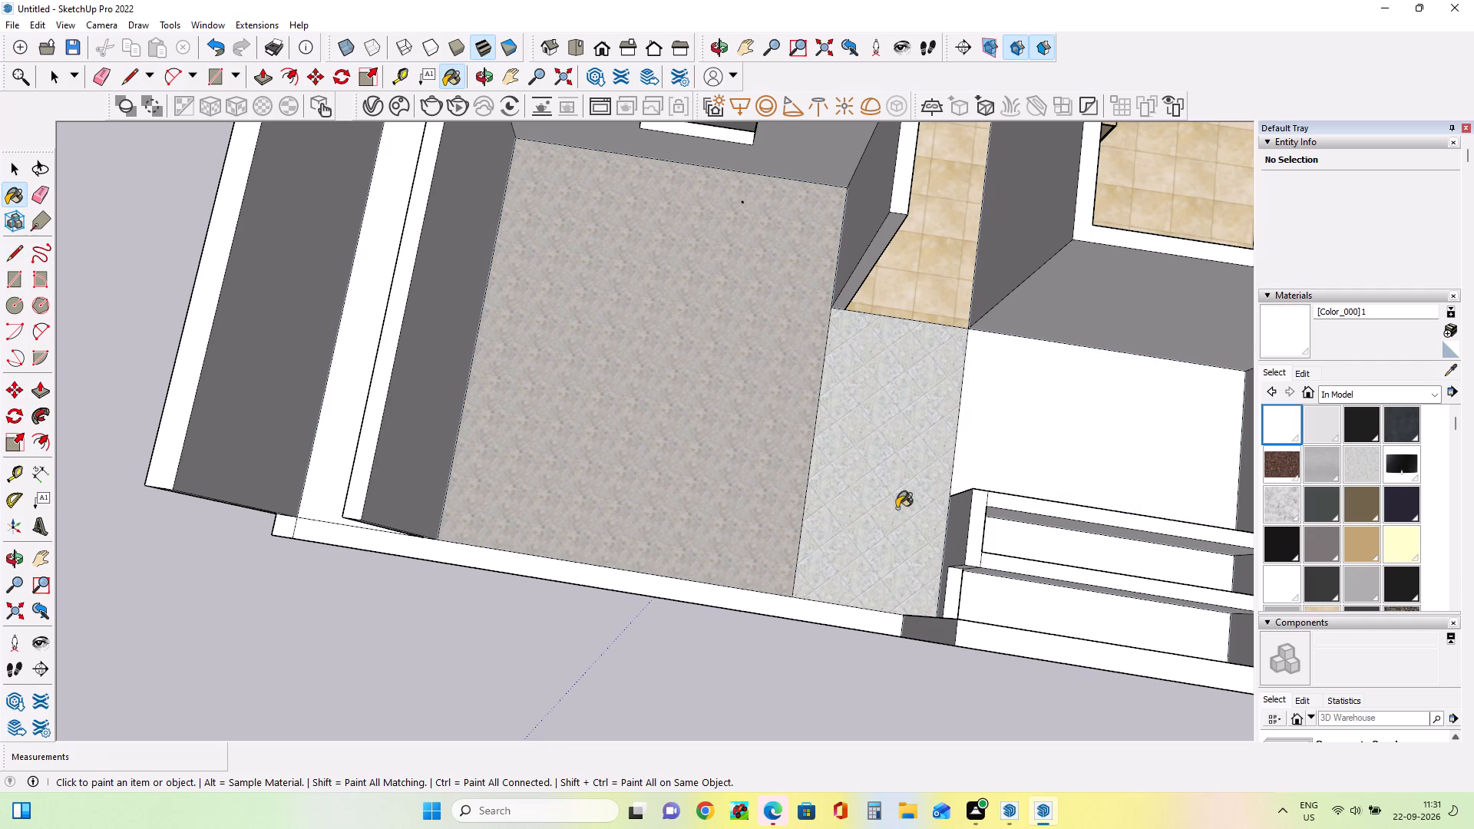
# Look through the materials already in the model for a finish to use on the larger front floor.
pyautogui.moveTo(897, 508); pyautogui.dragTo(1041, 515, button='middle')
pyautogui.scroll(-2, 910, 414)
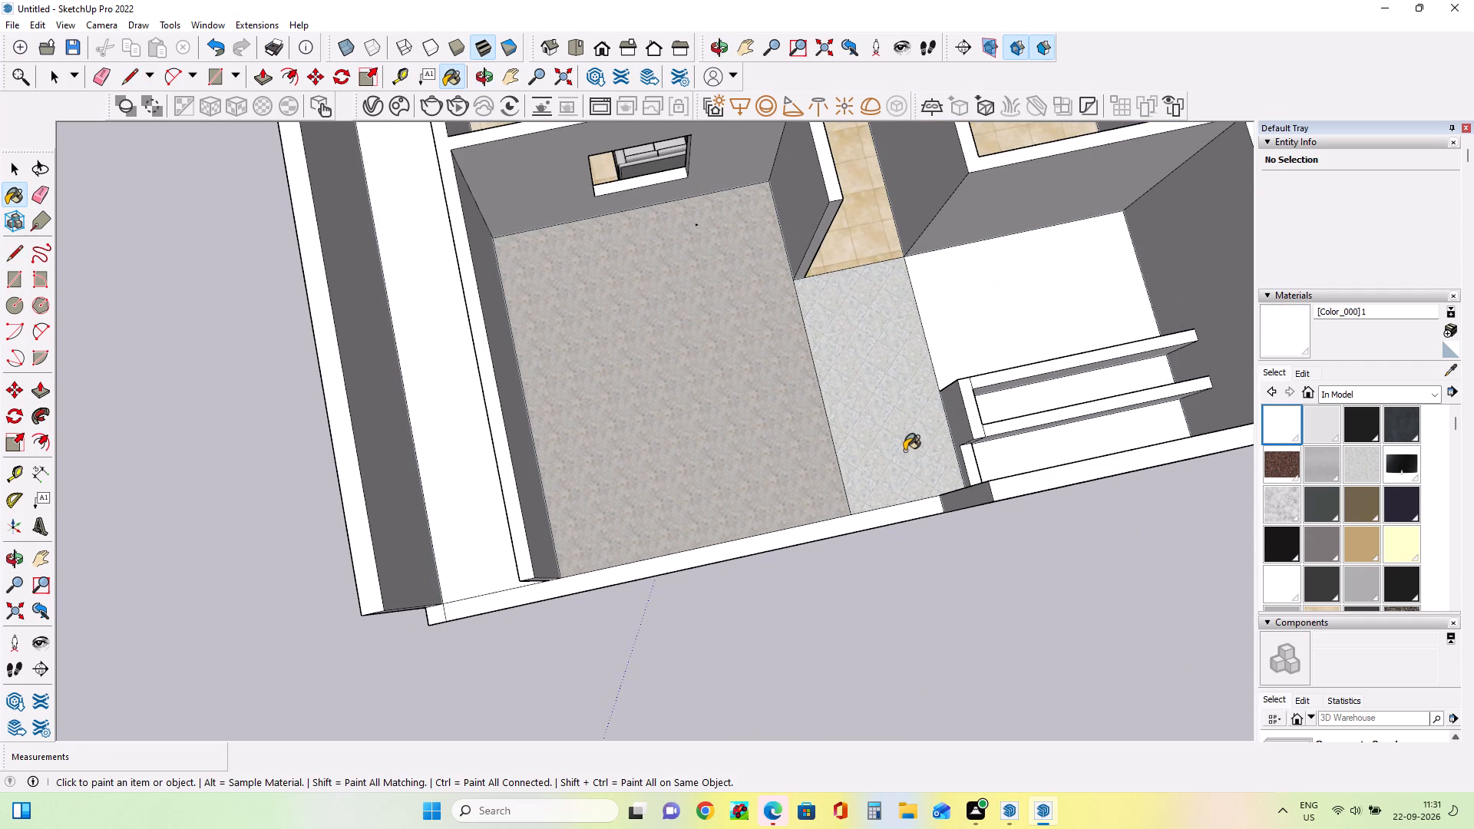
pyautogui.scroll(4, 920, 396)
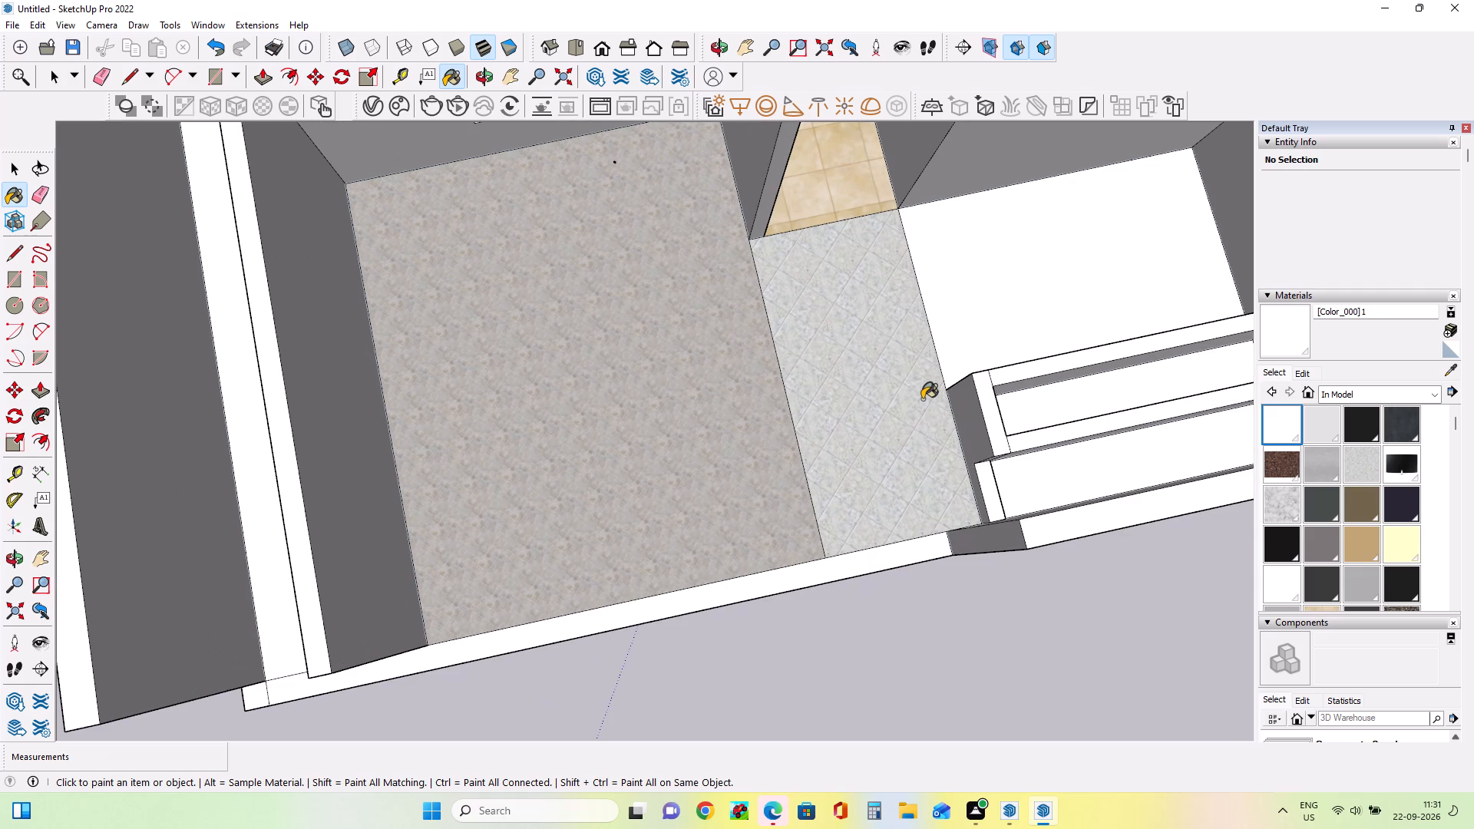
pyautogui.scroll(-1, 1325, 518)
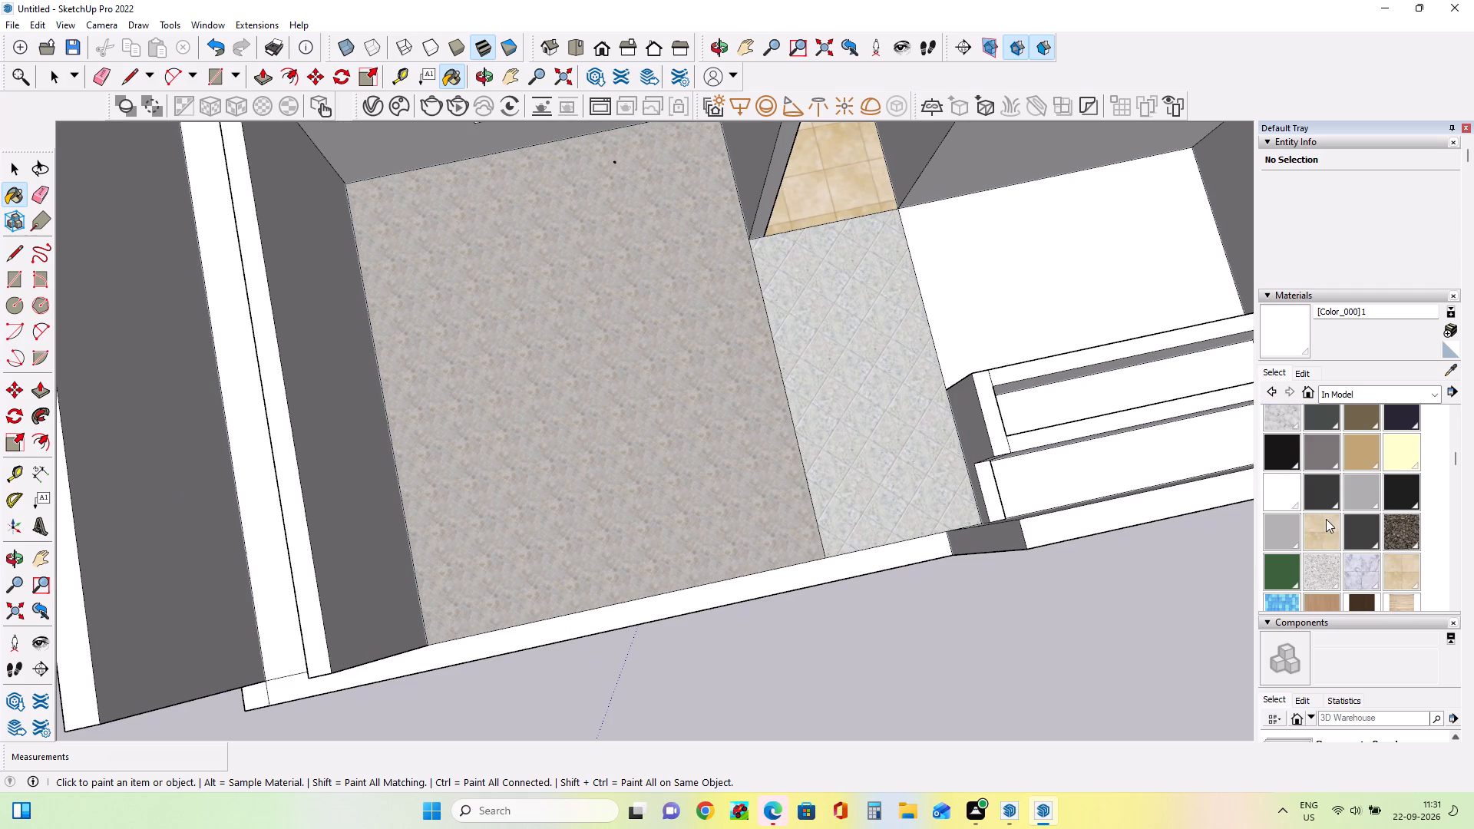
pyautogui.scroll(-2, 1342, 566)
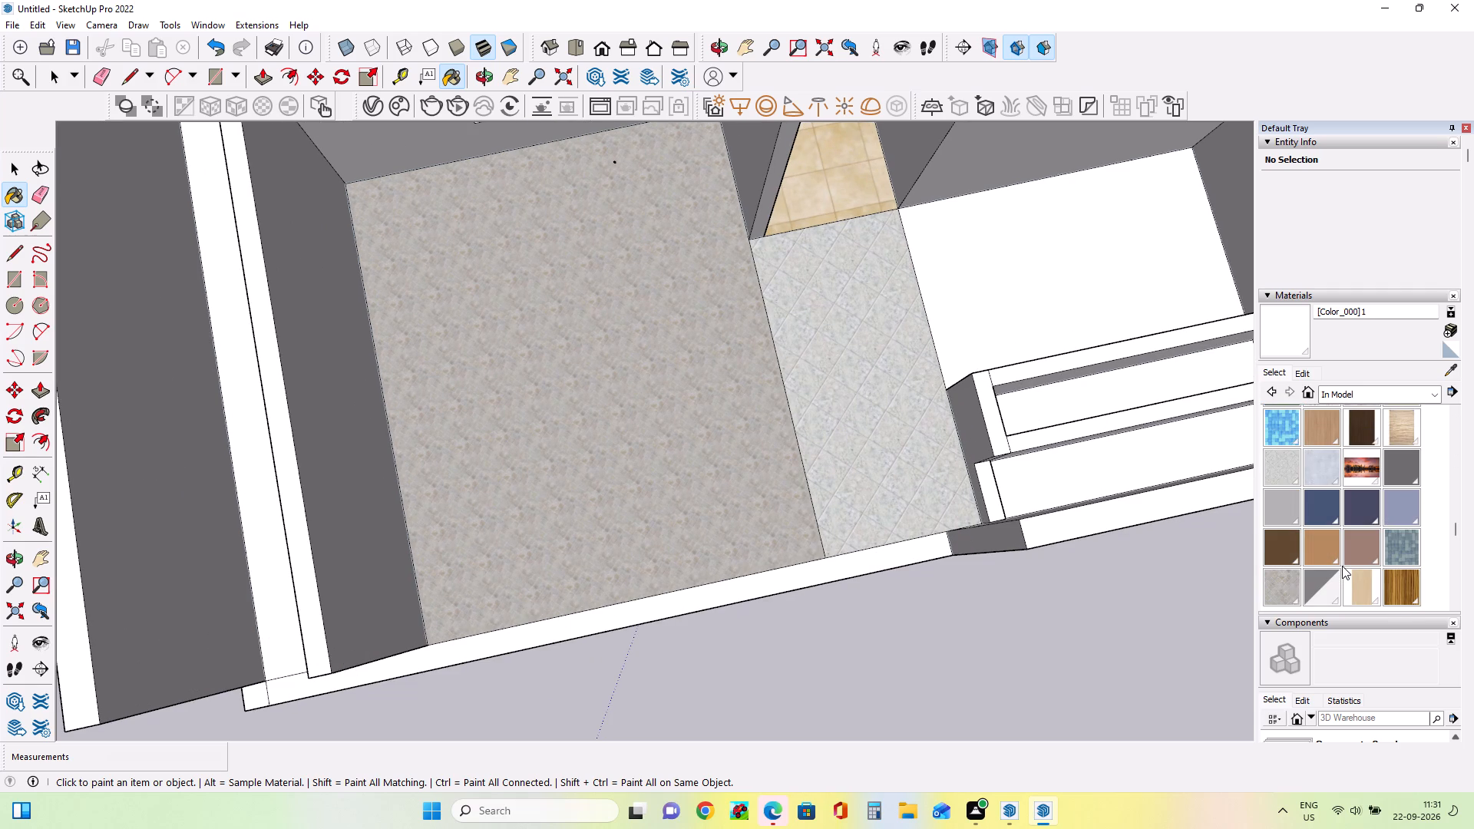
pyautogui.scroll(-2, 1342, 566)
pyautogui.scroll(2, 1342, 566)
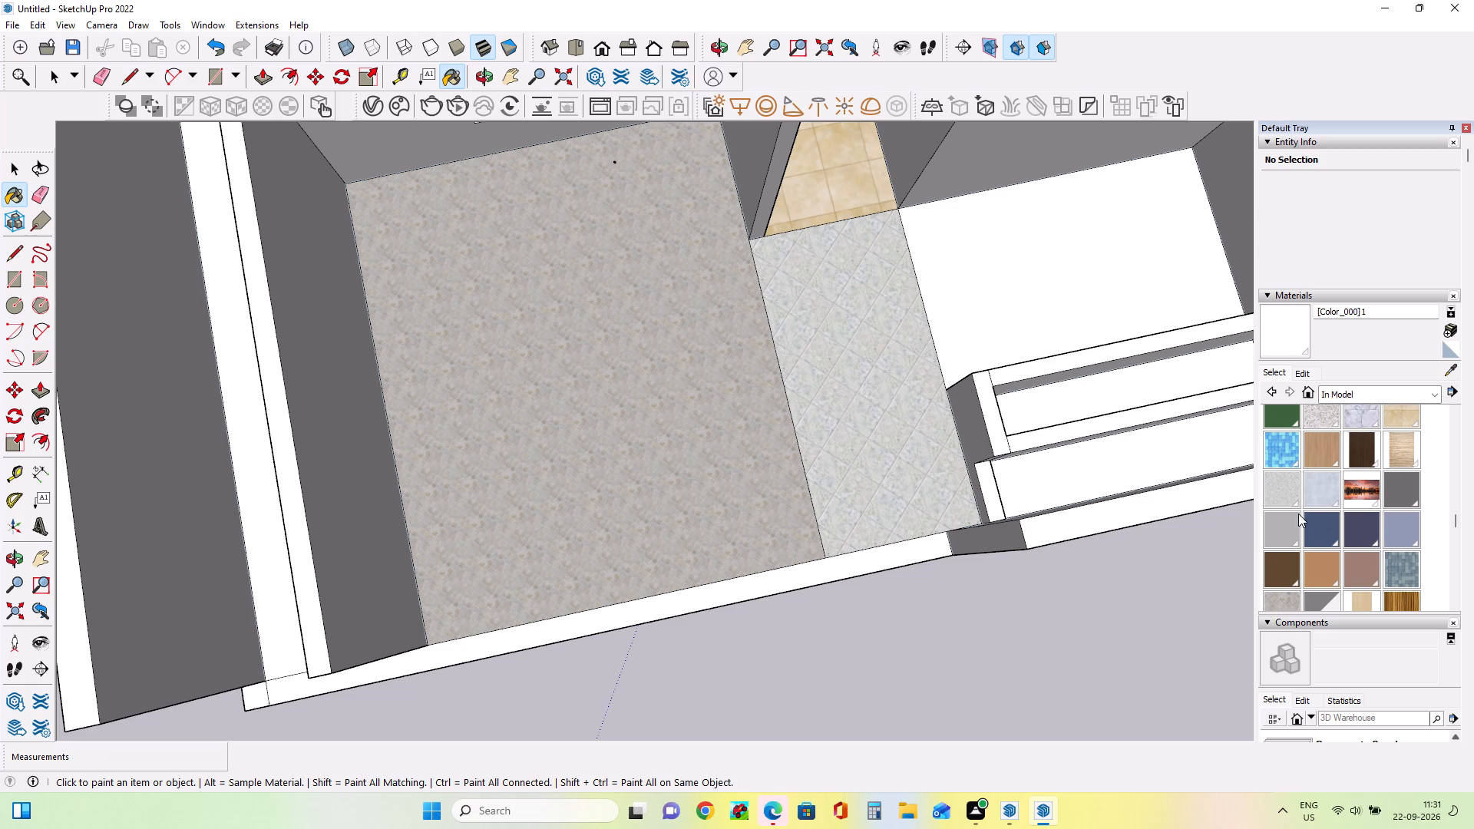
pyautogui.click(1273, 487)
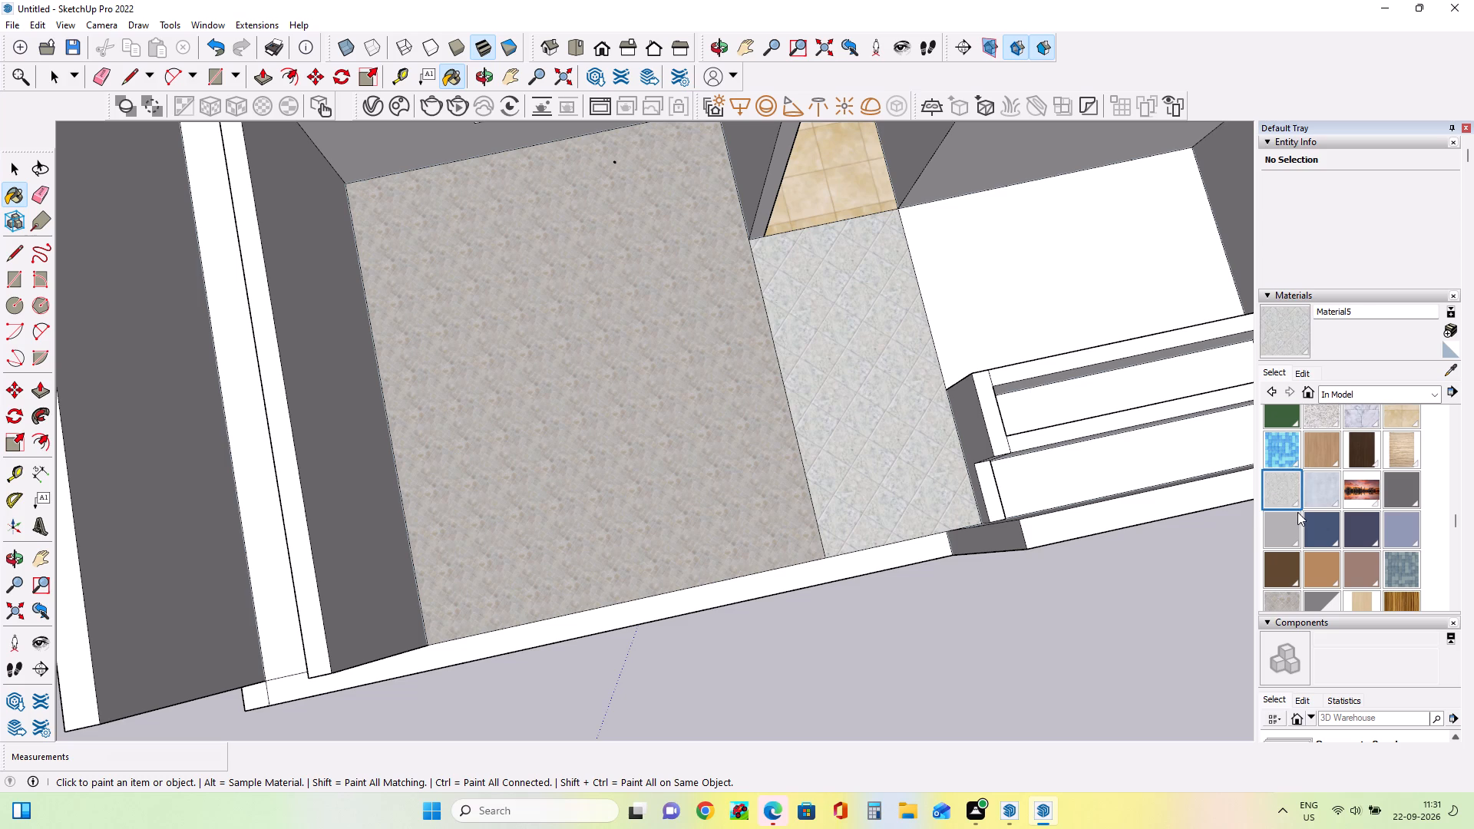
pyautogui.scroll(-2, 1366, 540)
pyautogui.scroll(8, 1366, 540)
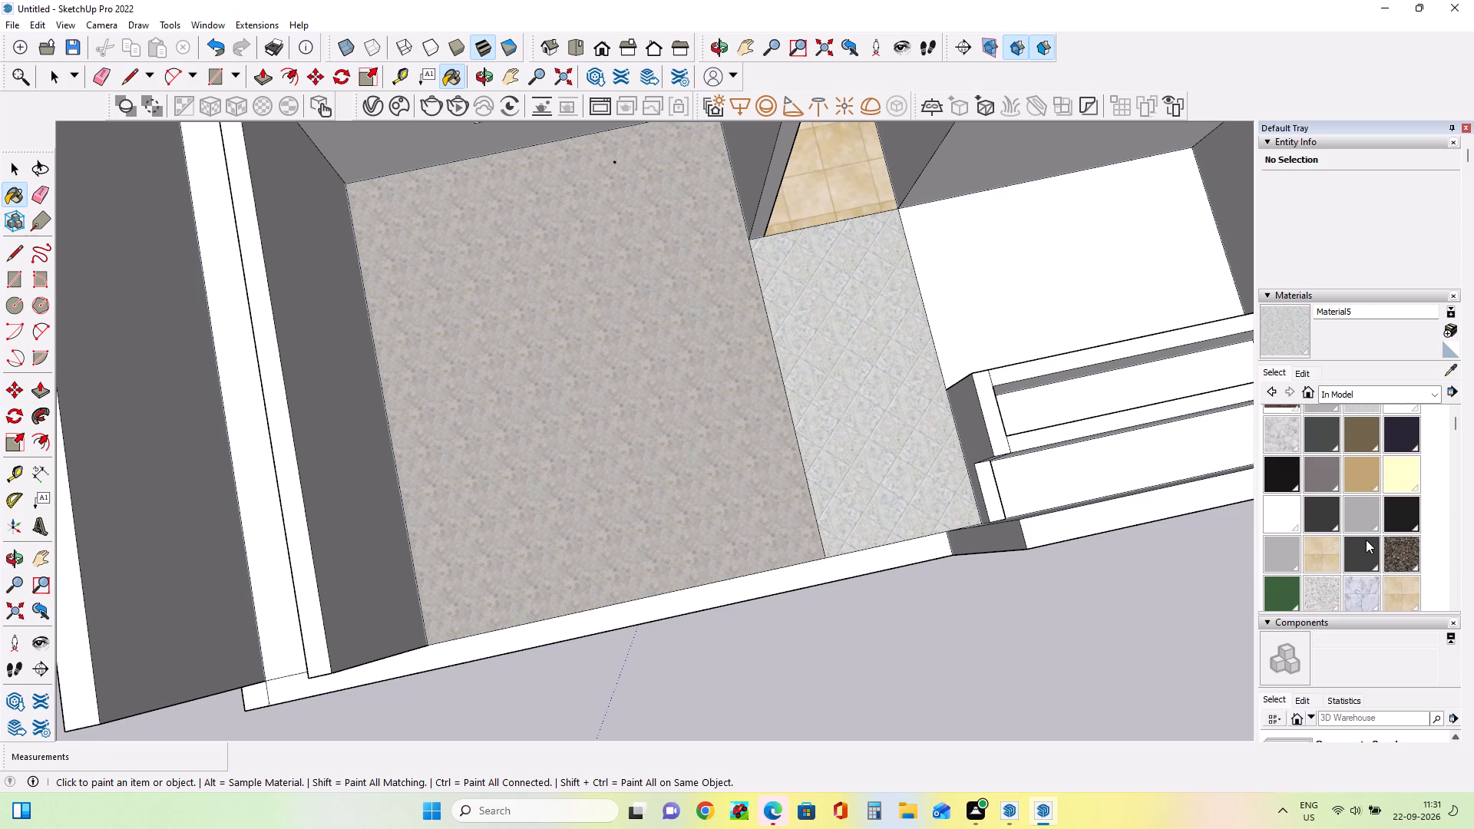
pyautogui.scroll(3, 1366, 540)
# Paint the larger front floor with Tile Limestone Large from the Tile material collection.
pyautogui.click(1391, 395)
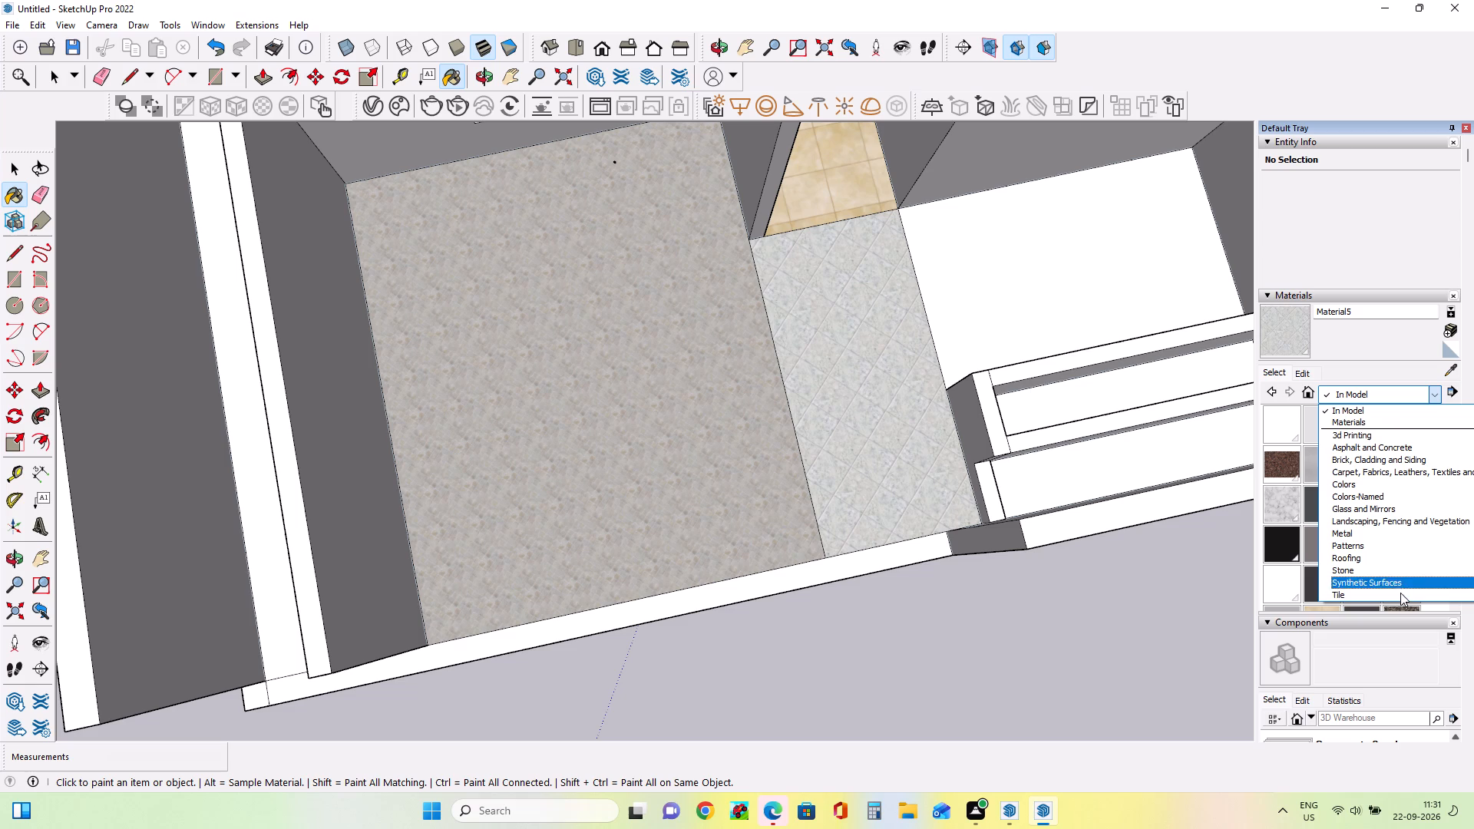
pyautogui.click(1403, 596)
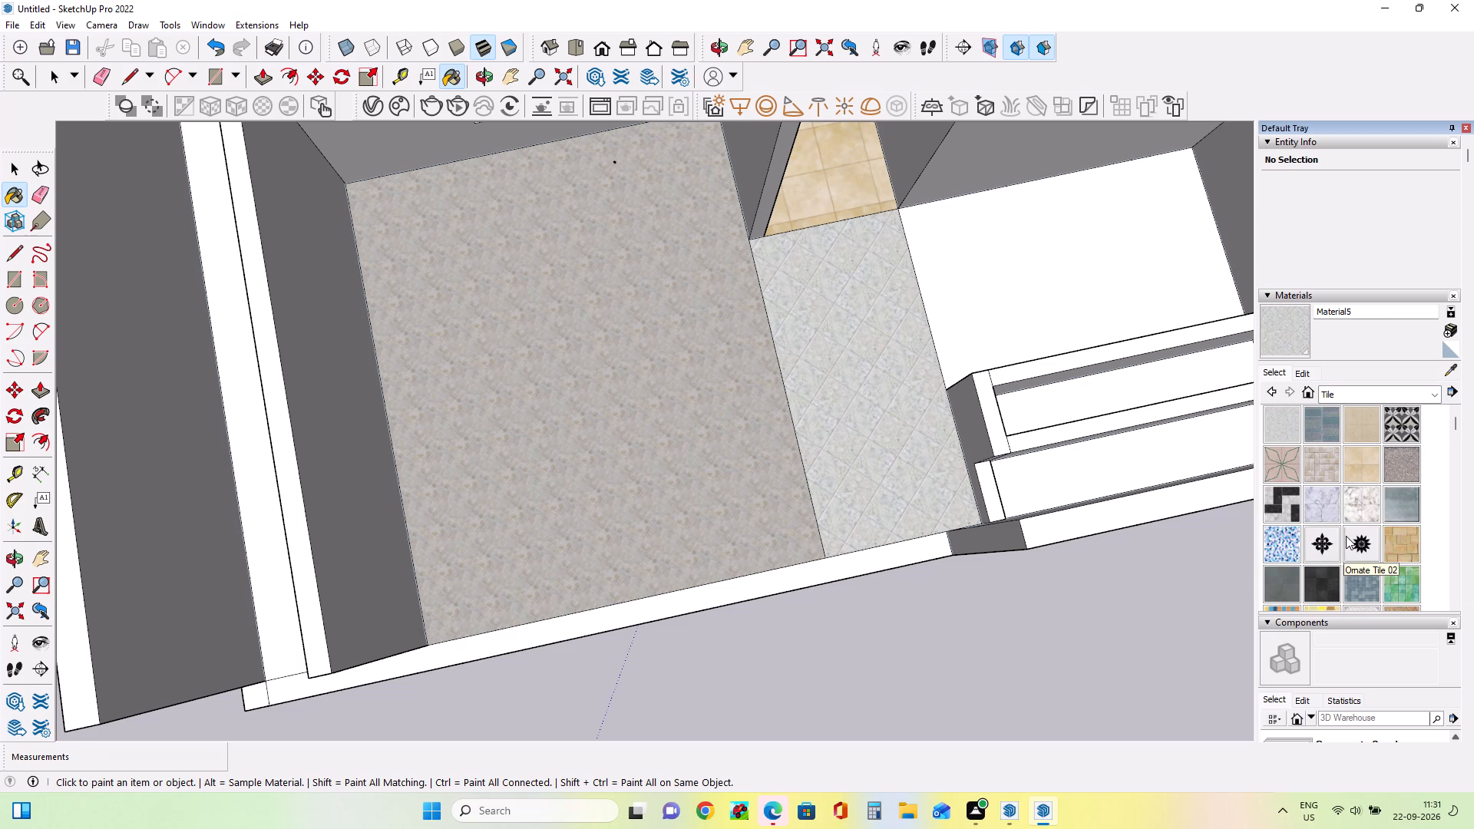
pyautogui.scroll(-2, 1346, 536)
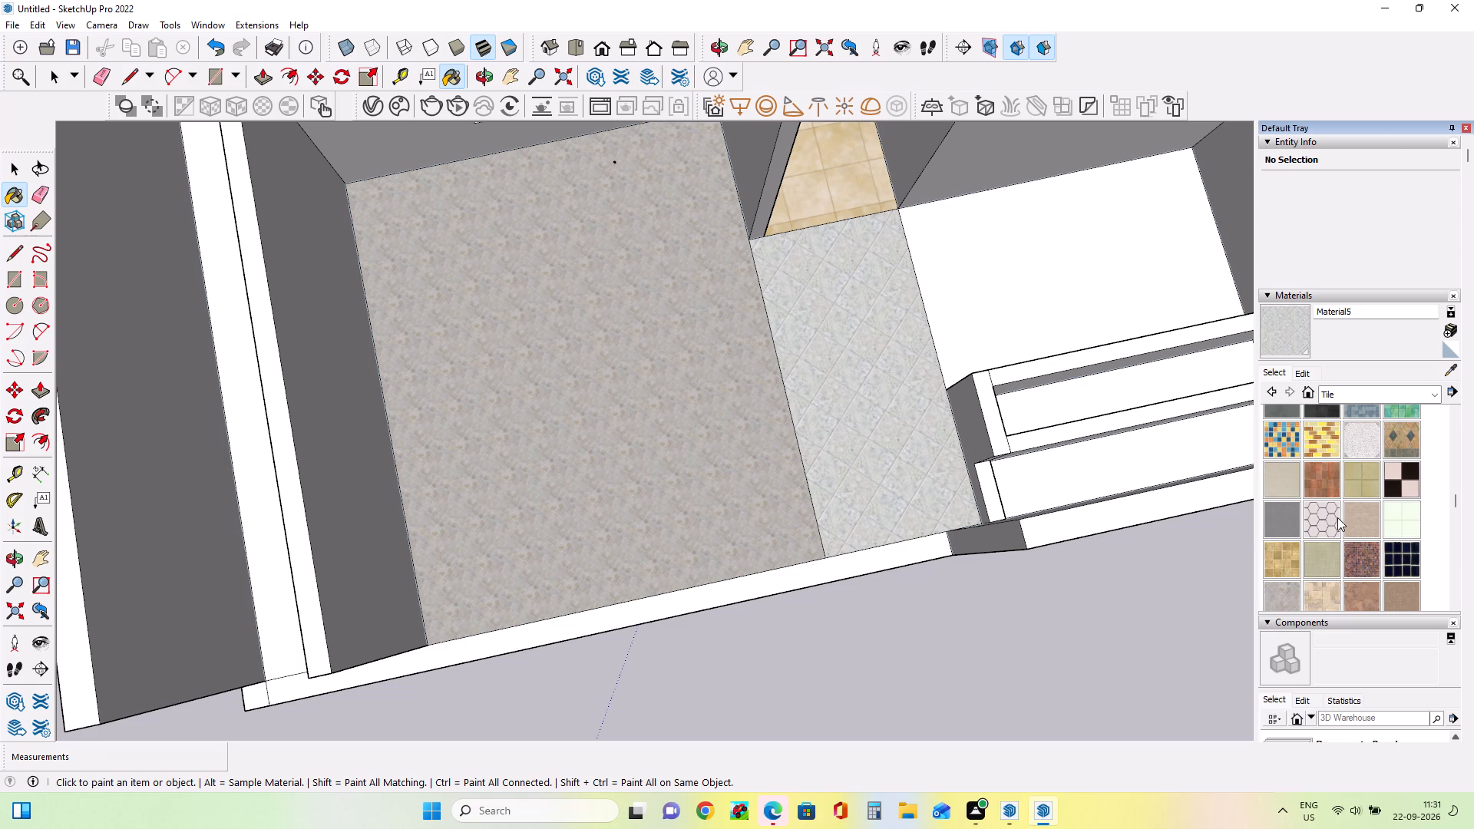
pyautogui.scroll(-1, 1353, 519)
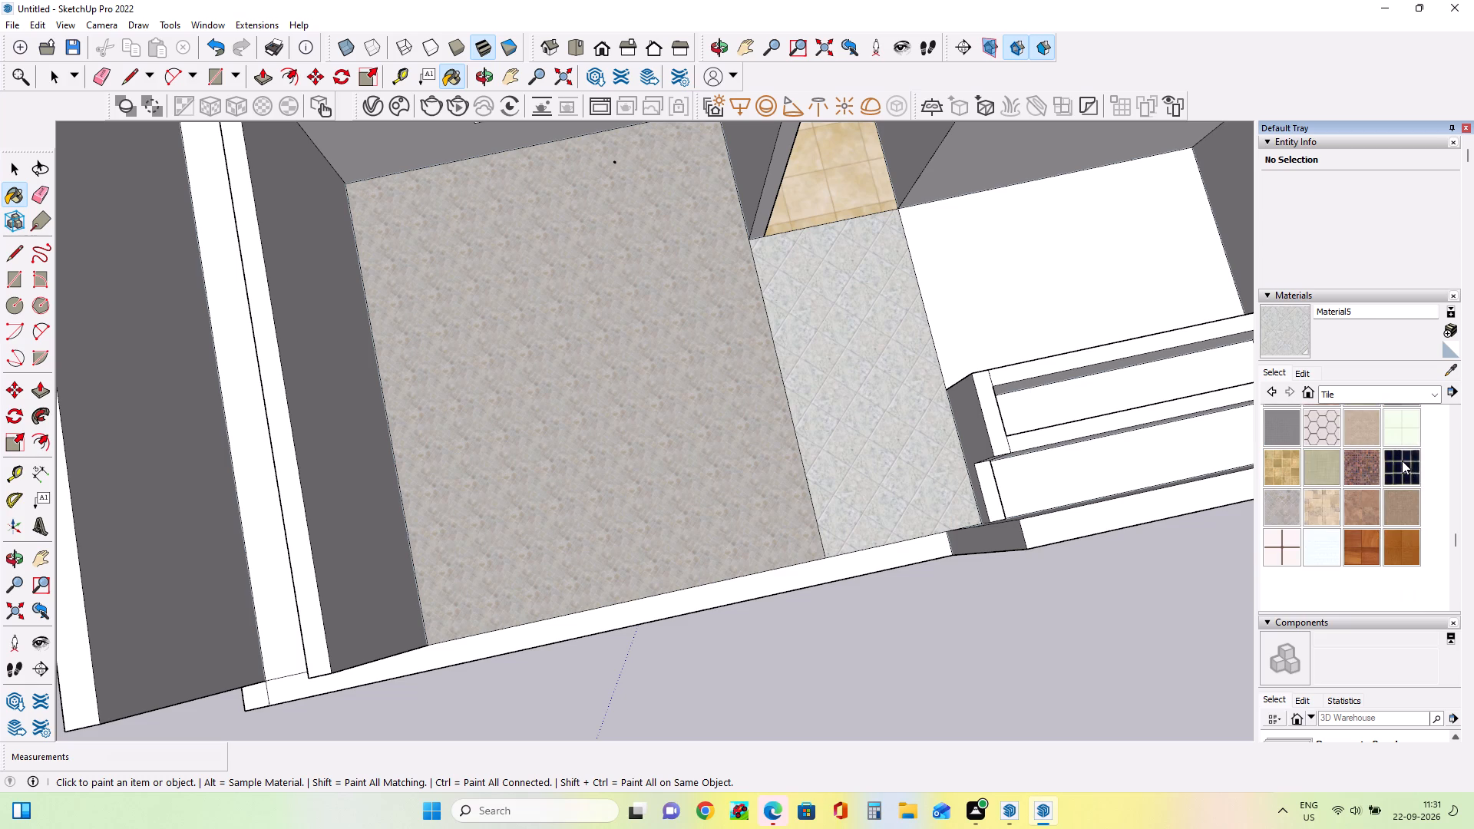
pyautogui.click(1402, 426)
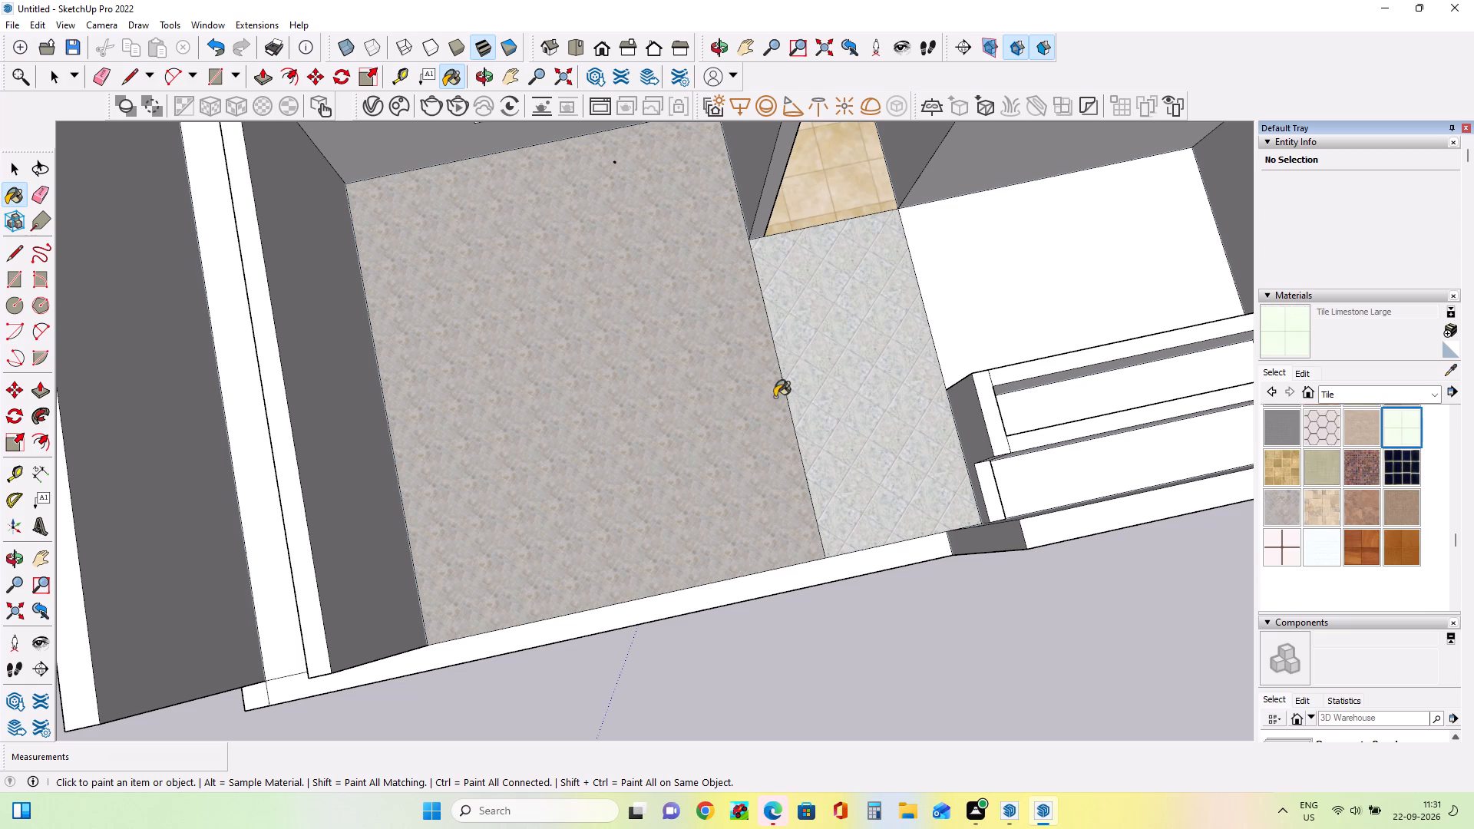
pyautogui.click(709, 445)
pyautogui.click(729, 447)
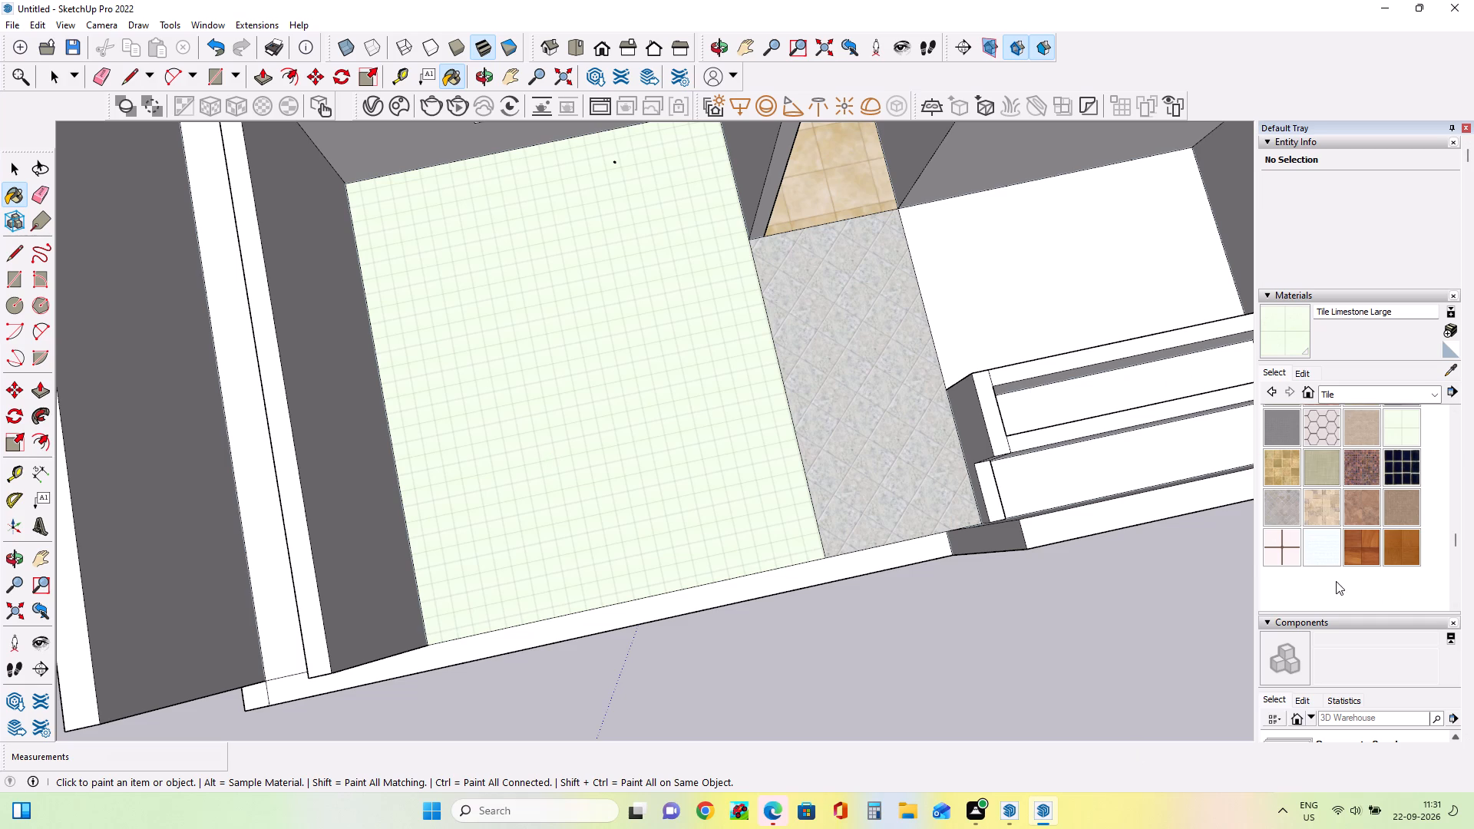
# Repaint the larger front floor with a new material based on Tile Limestone Large, darkened to mid green with about 71% opacity.
pyautogui.click(1453, 331)
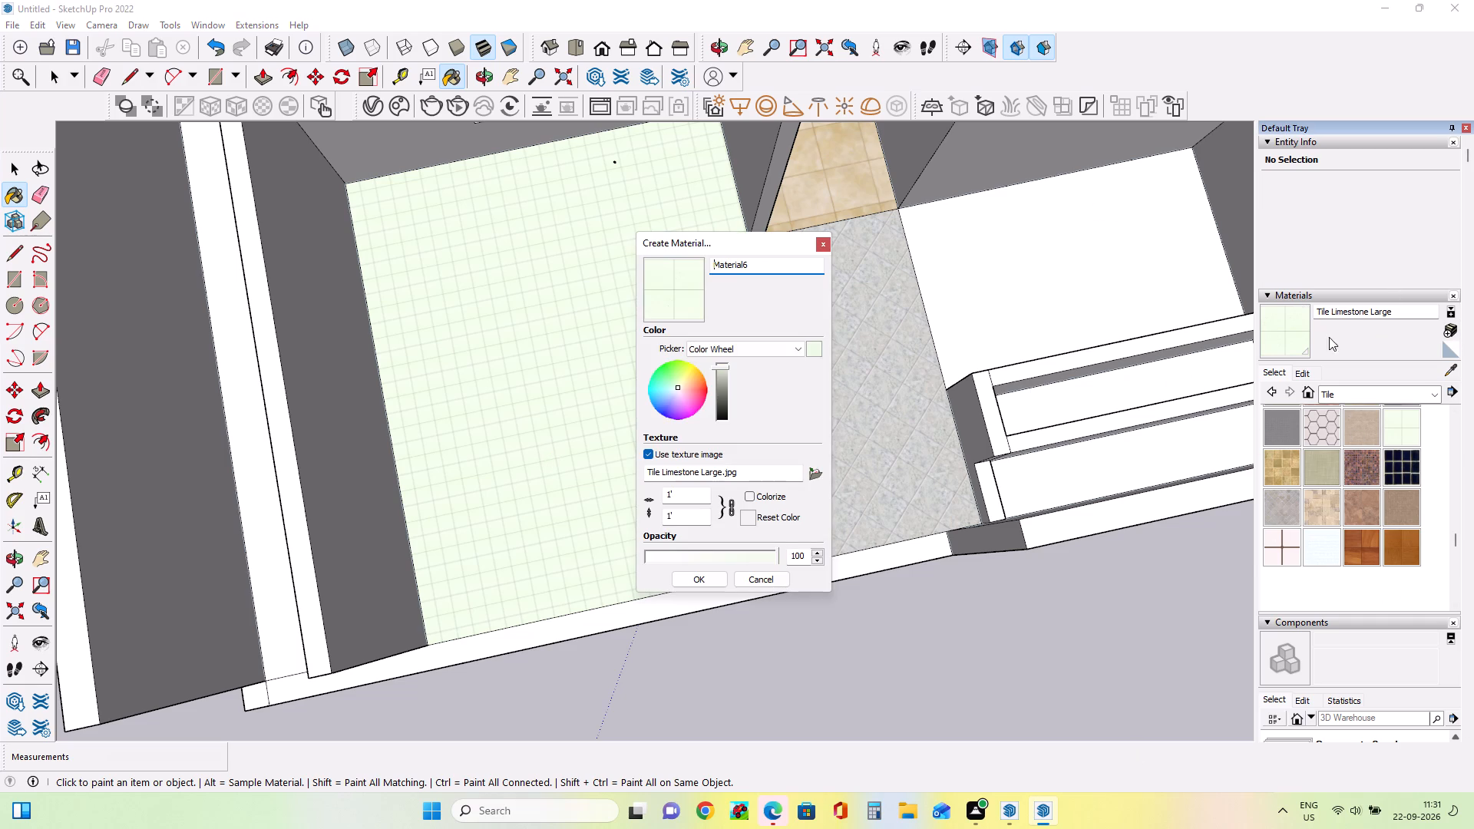
pyautogui.click(722, 378)
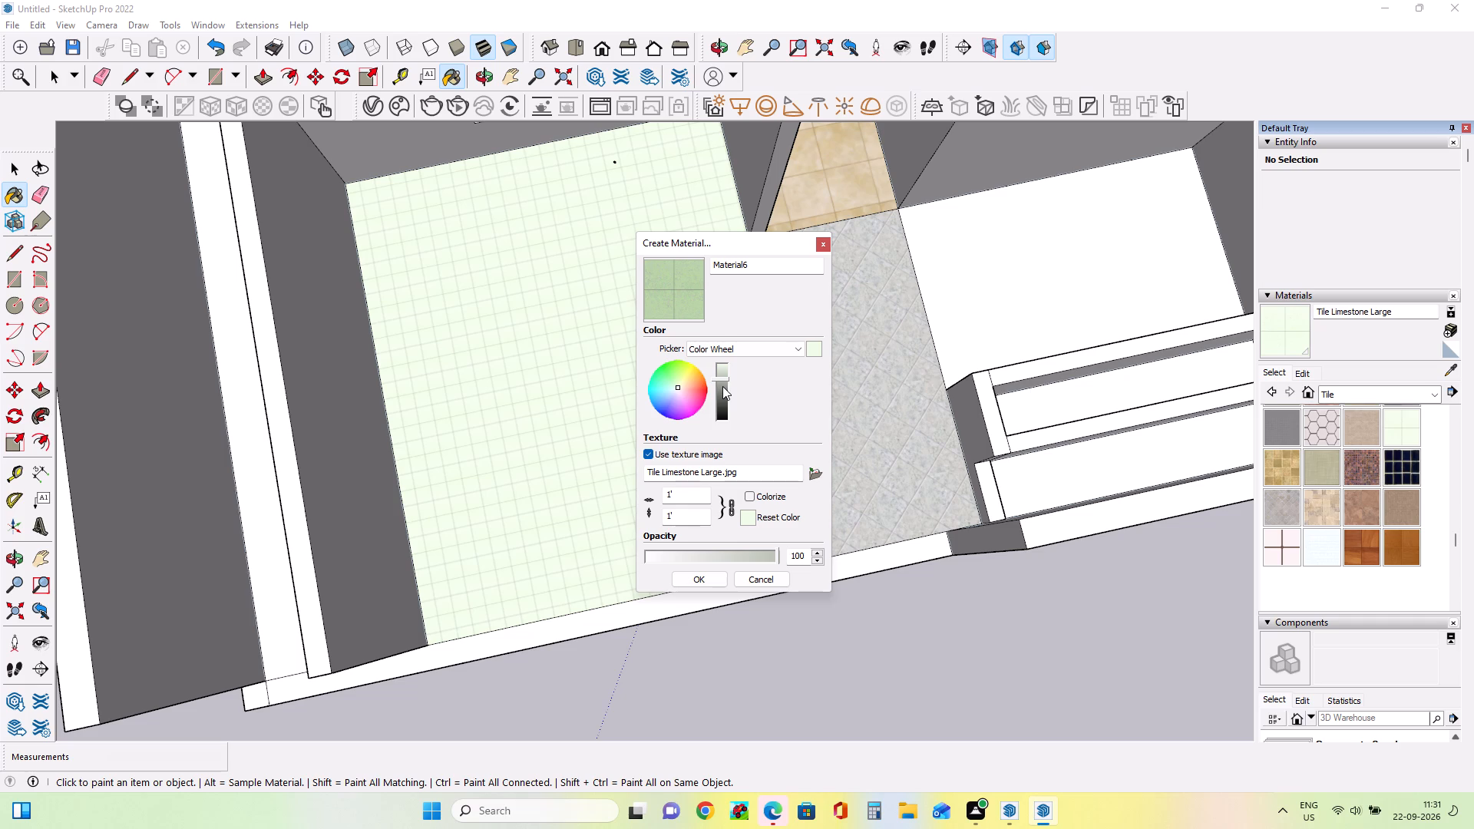
pyautogui.click(722, 386)
pyautogui.click(729, 557)
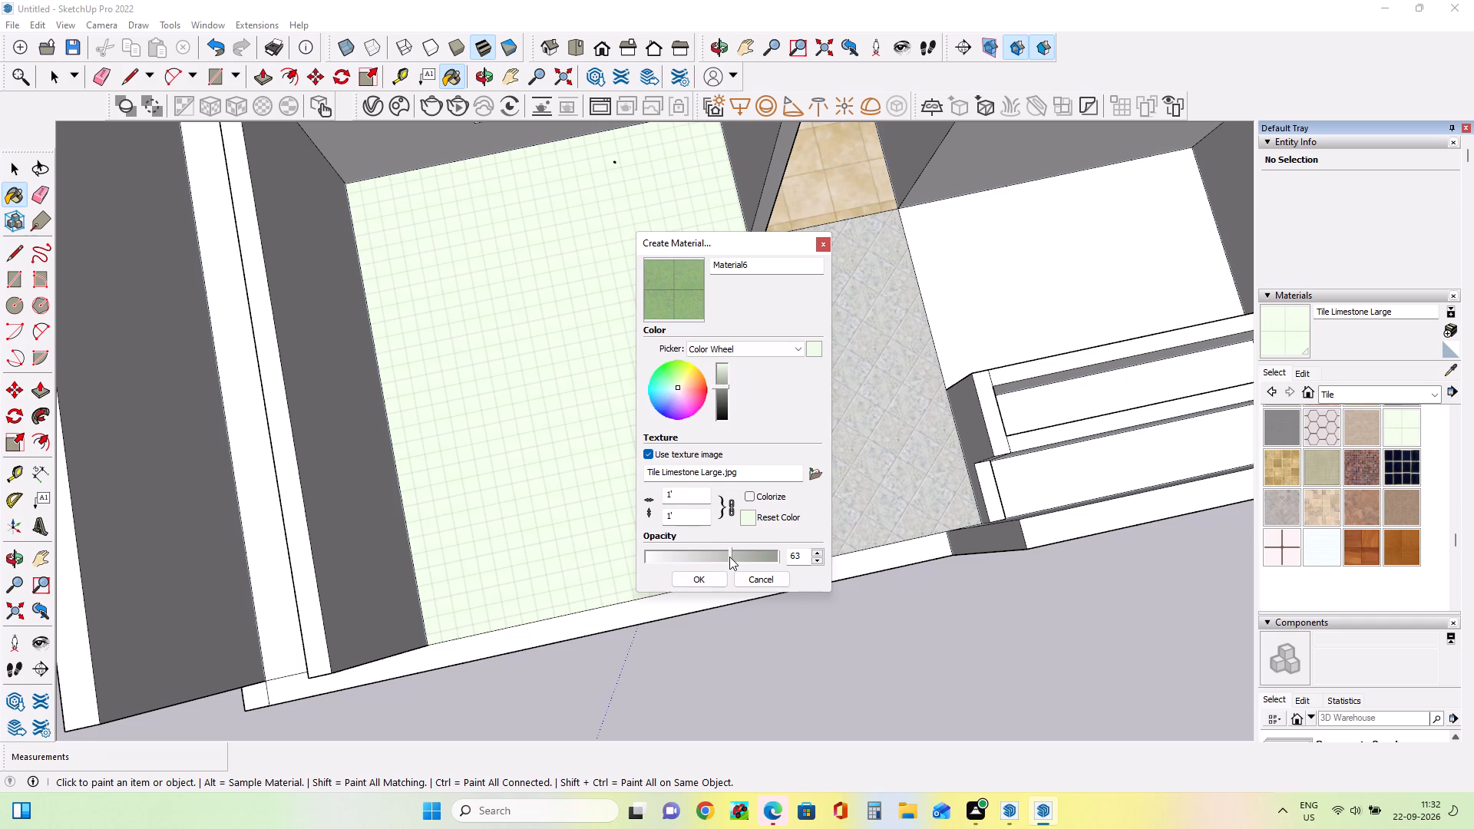
pyautogui.click(739, 555)
pyautogui.click(715, 580)
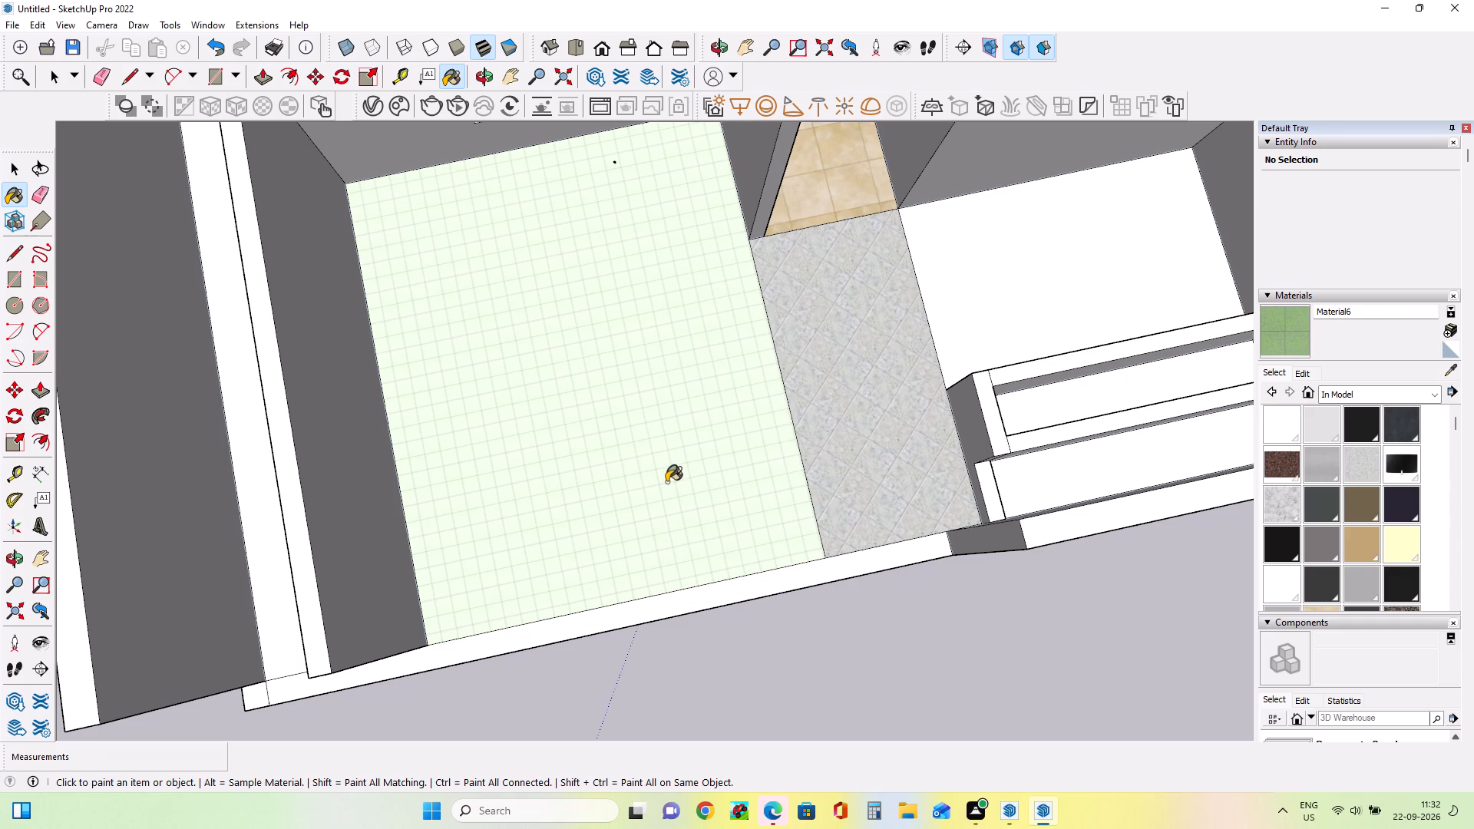
pyautogui.click(666, 481)
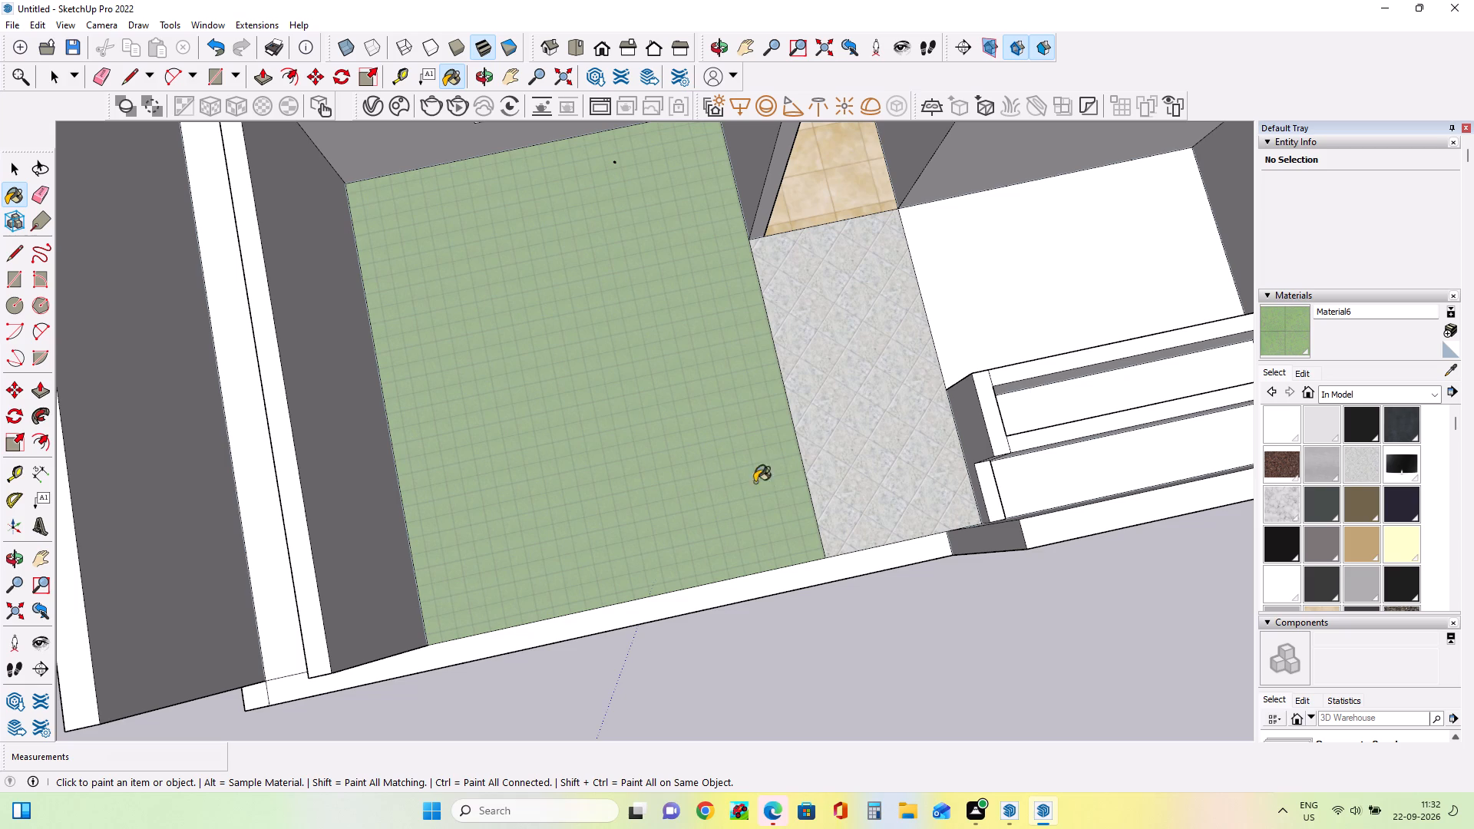
# Start another new material based on the green limestone tile, lightening its colour and raising its opacity to 92%.
pyautogui.click(1452, 330)
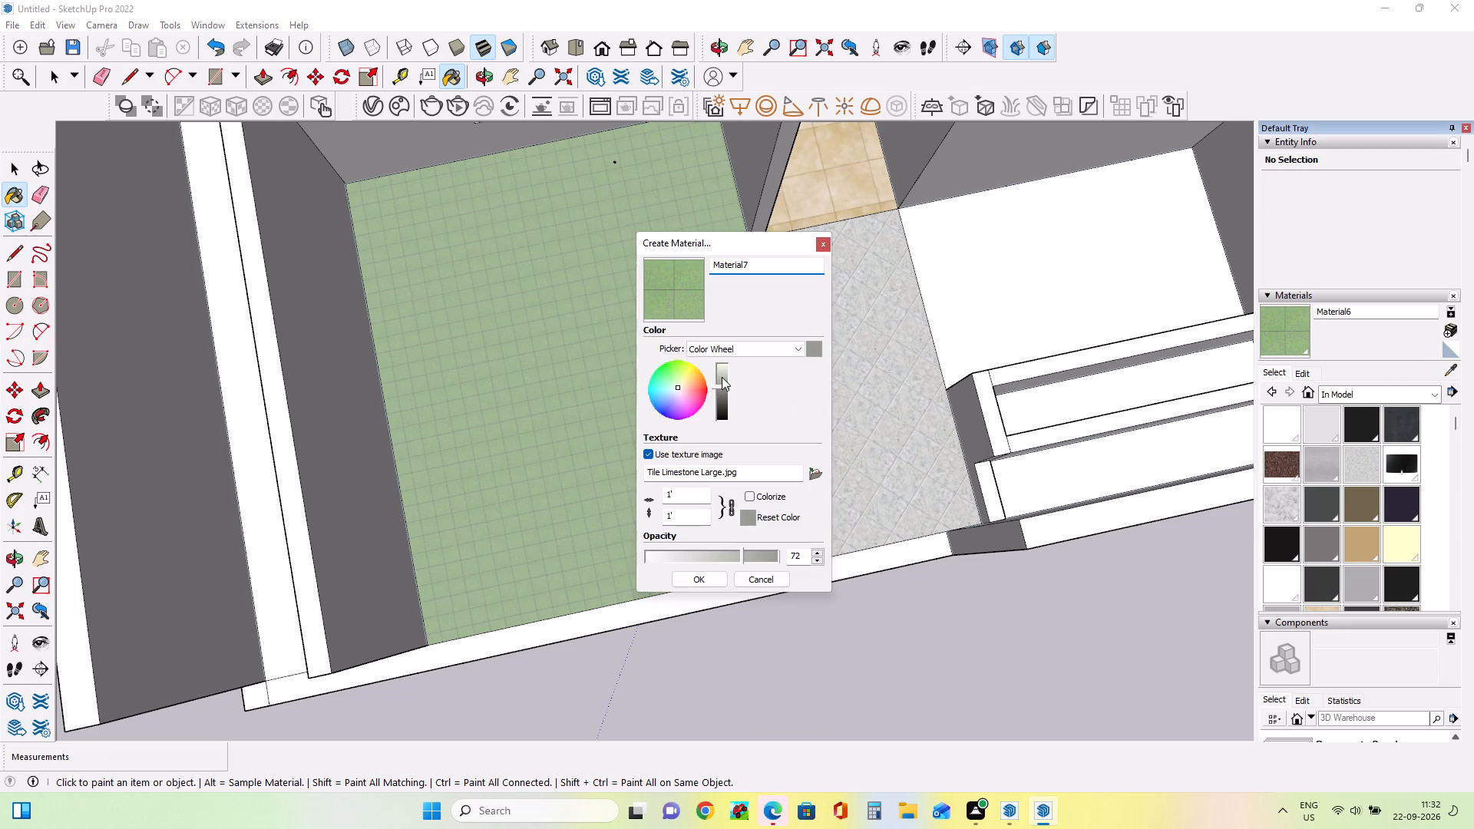
pyautogui.click(722, 375)
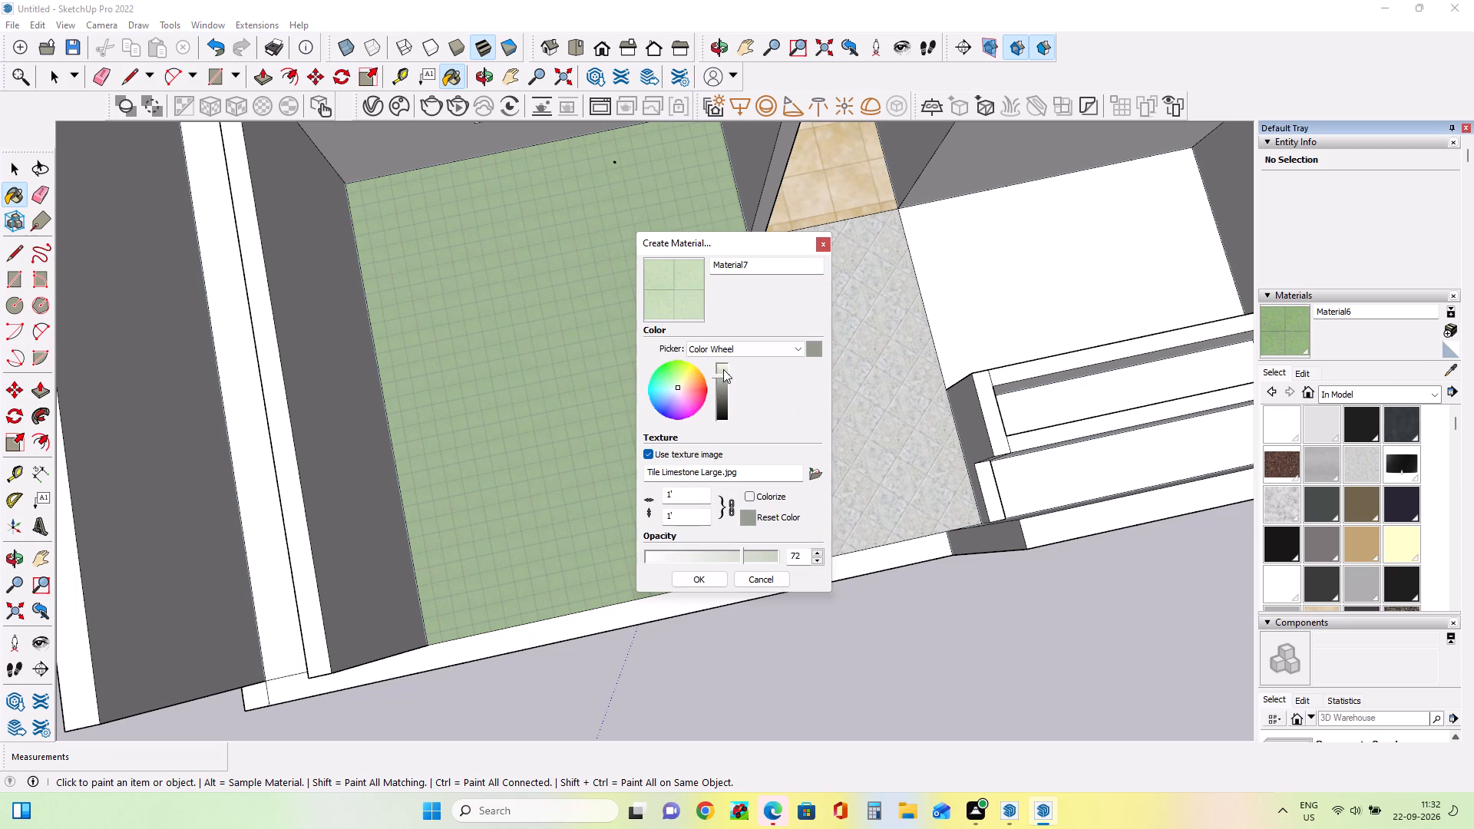
pyautogui.click(821, 347)
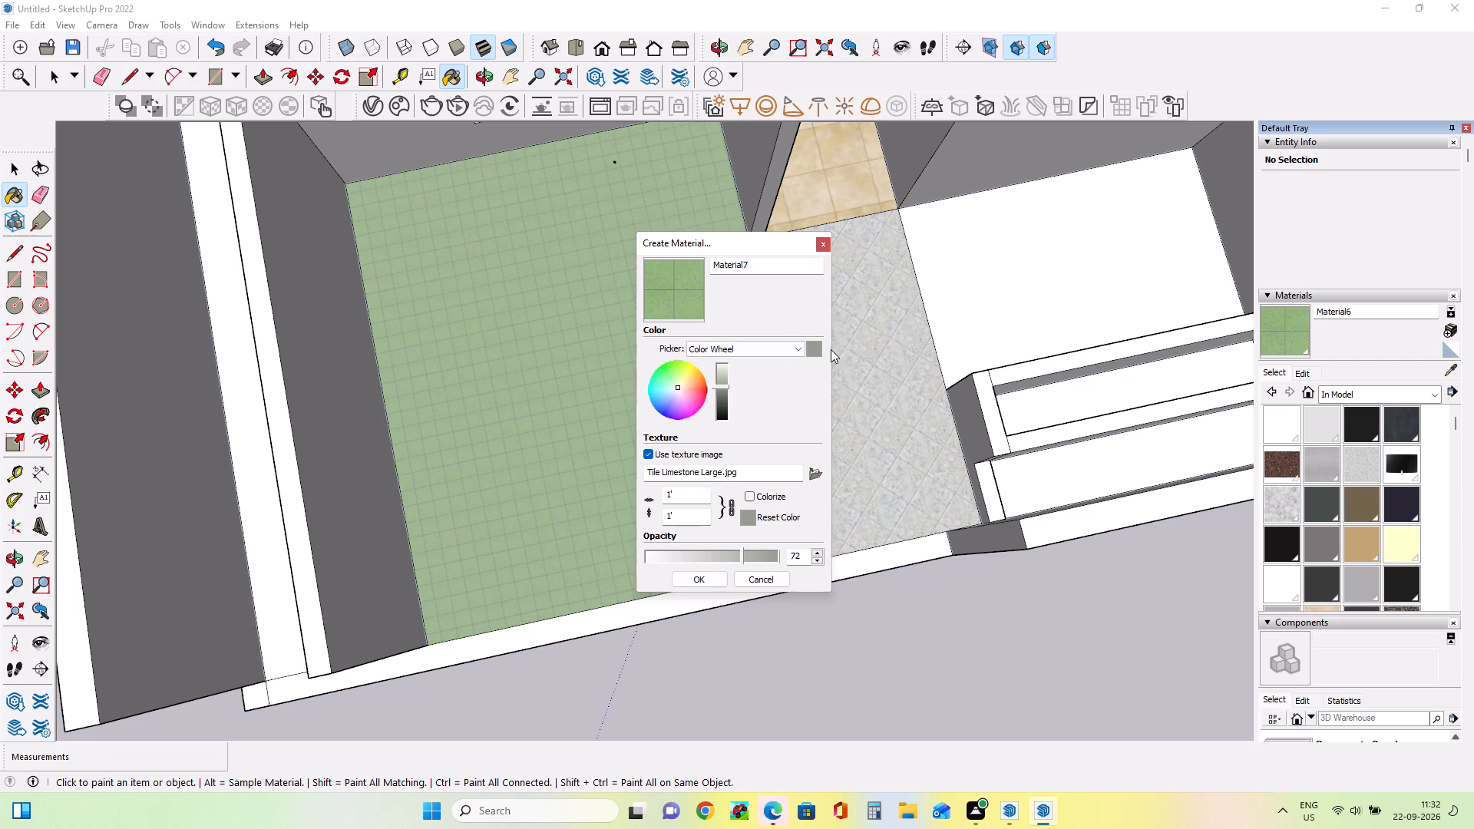
pyautogui.click(815, 349)
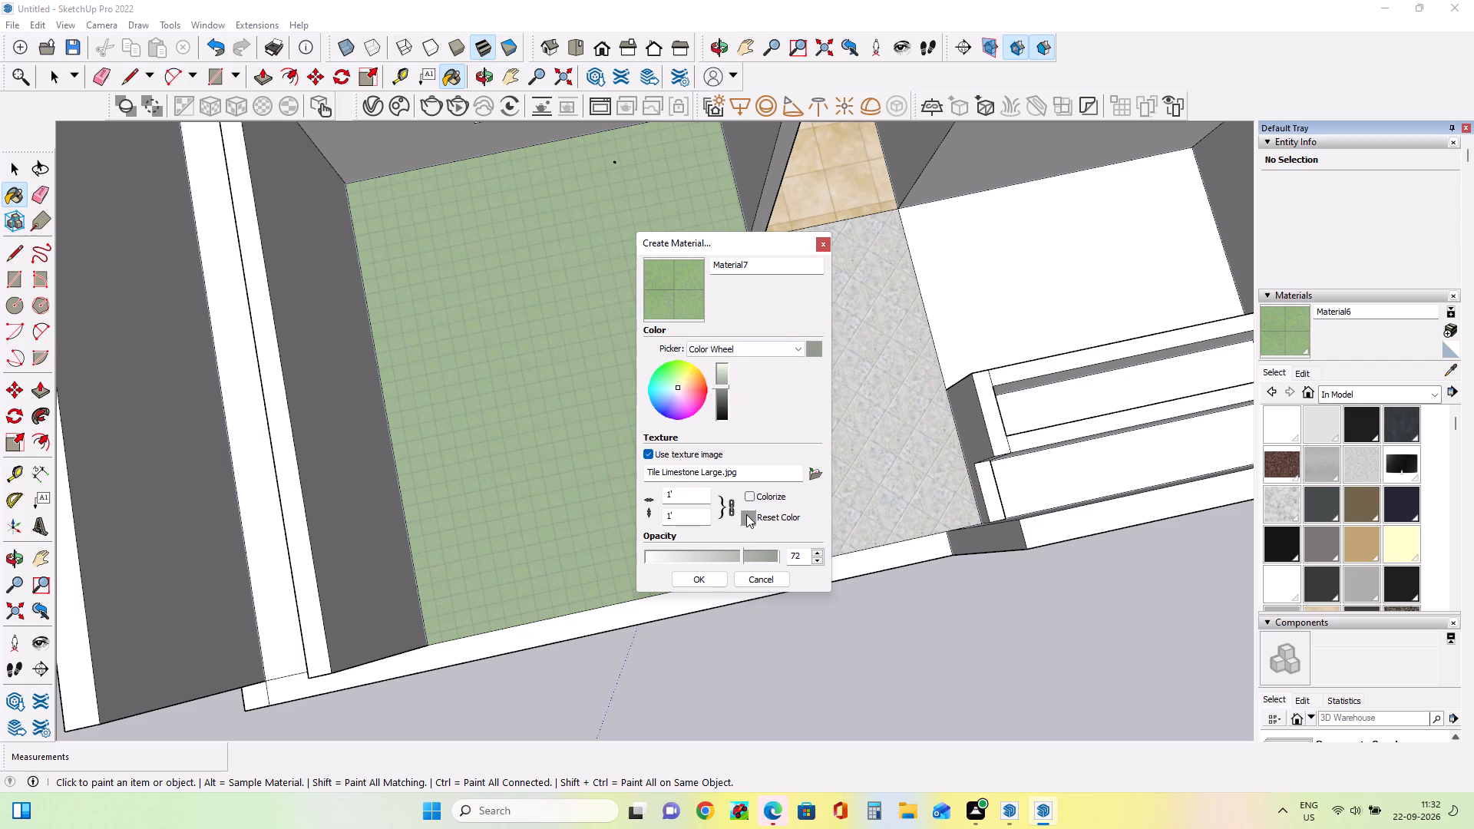
pyautogui.click(746, 514)
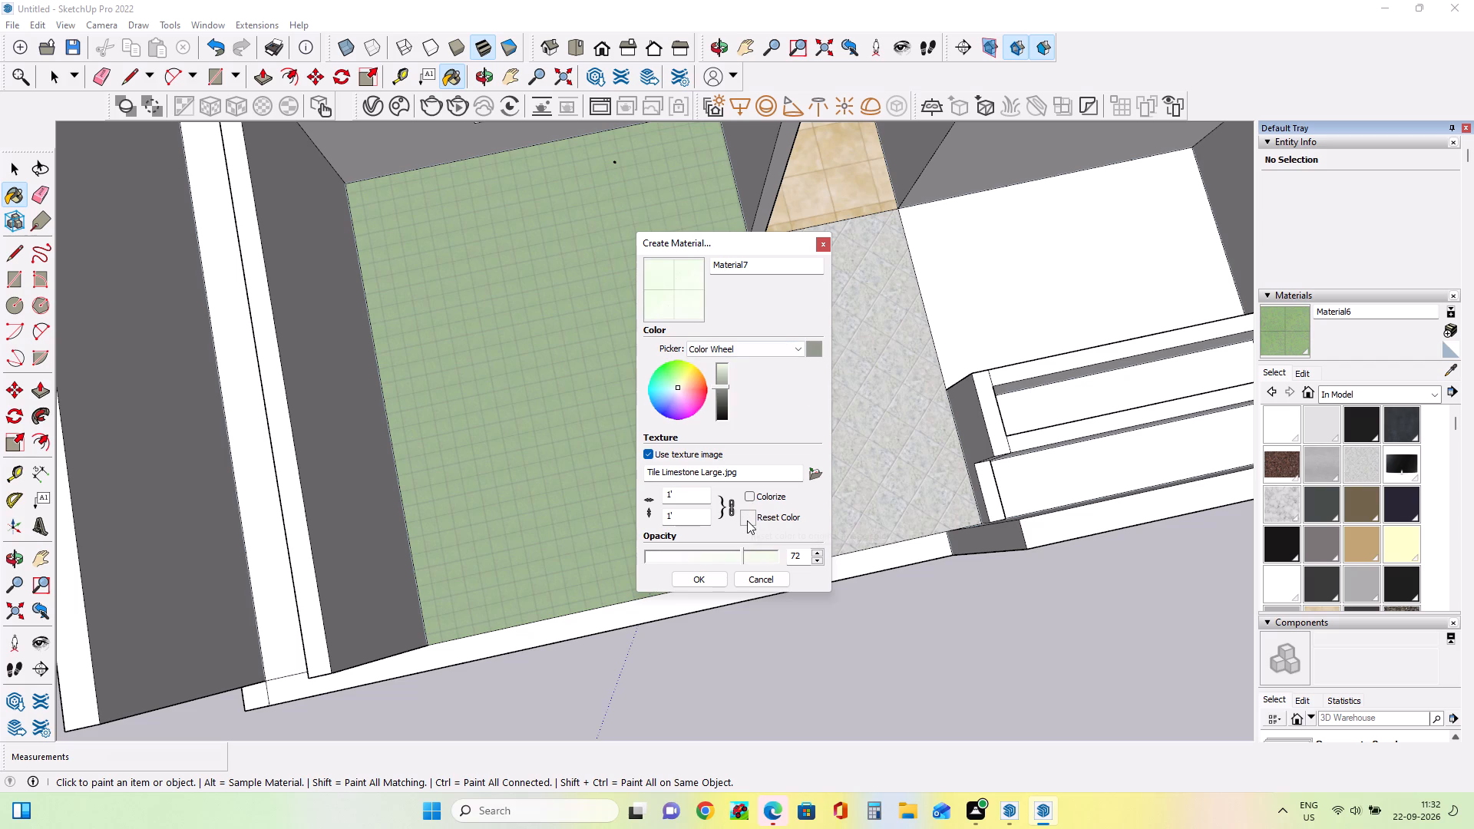
pyautogui.click(747, 520)
pyautogui.click(725, 377)
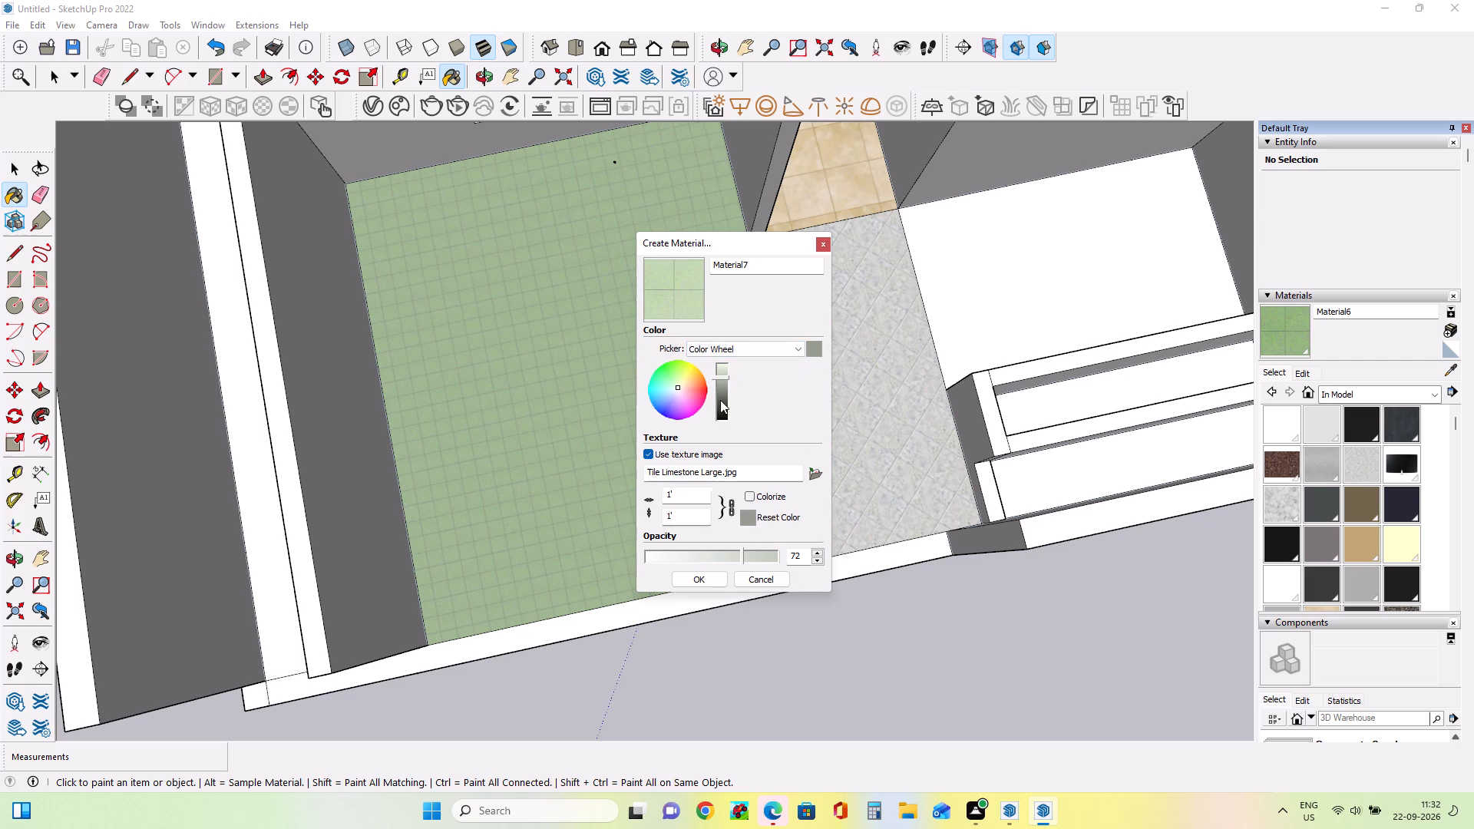
pyautogui.click(733, 554)
pyautogui.click(745, 556)
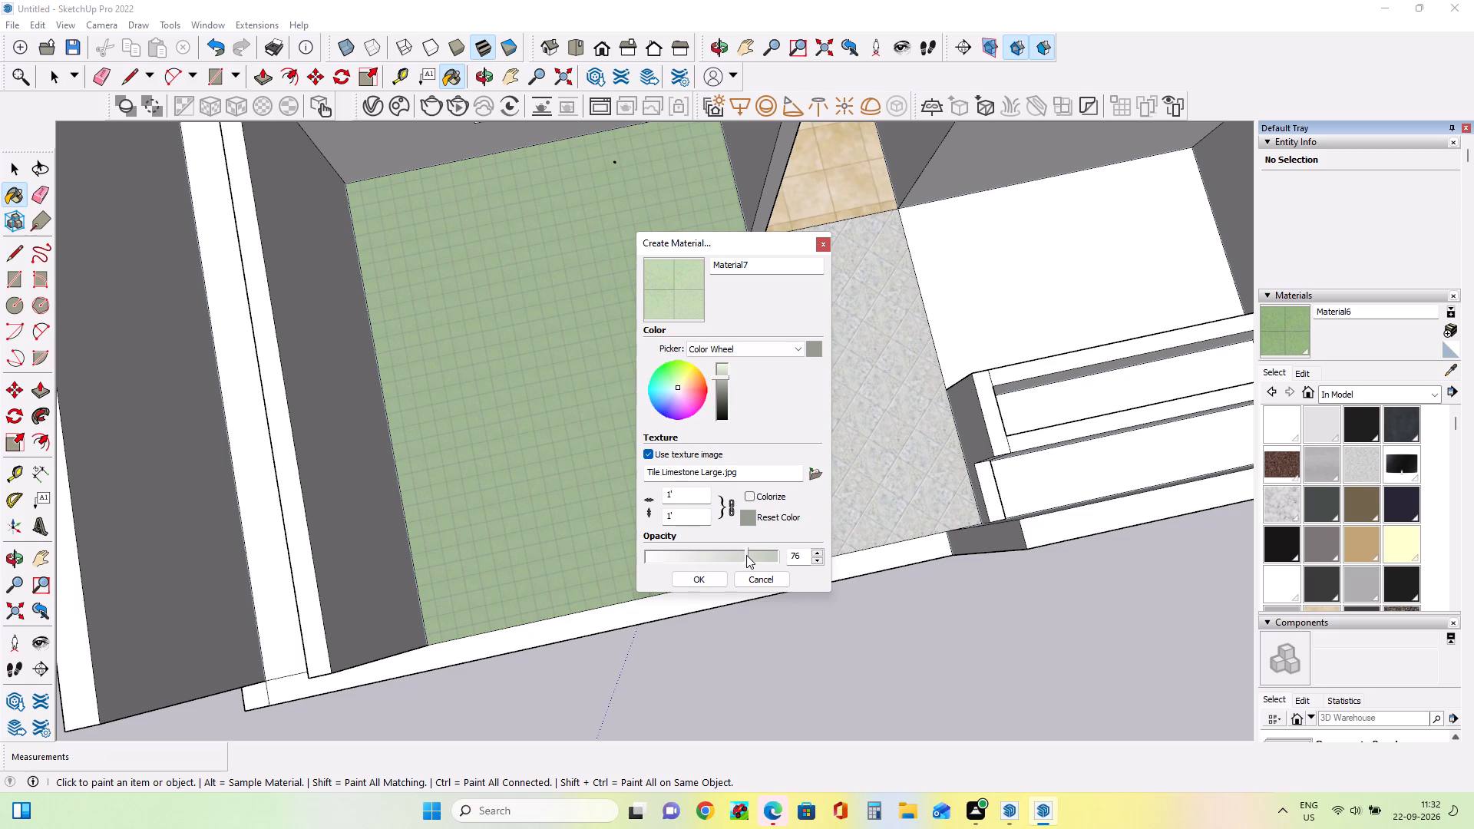
pyautogui.click(762, 557)
pyautogui.click(765, 557)
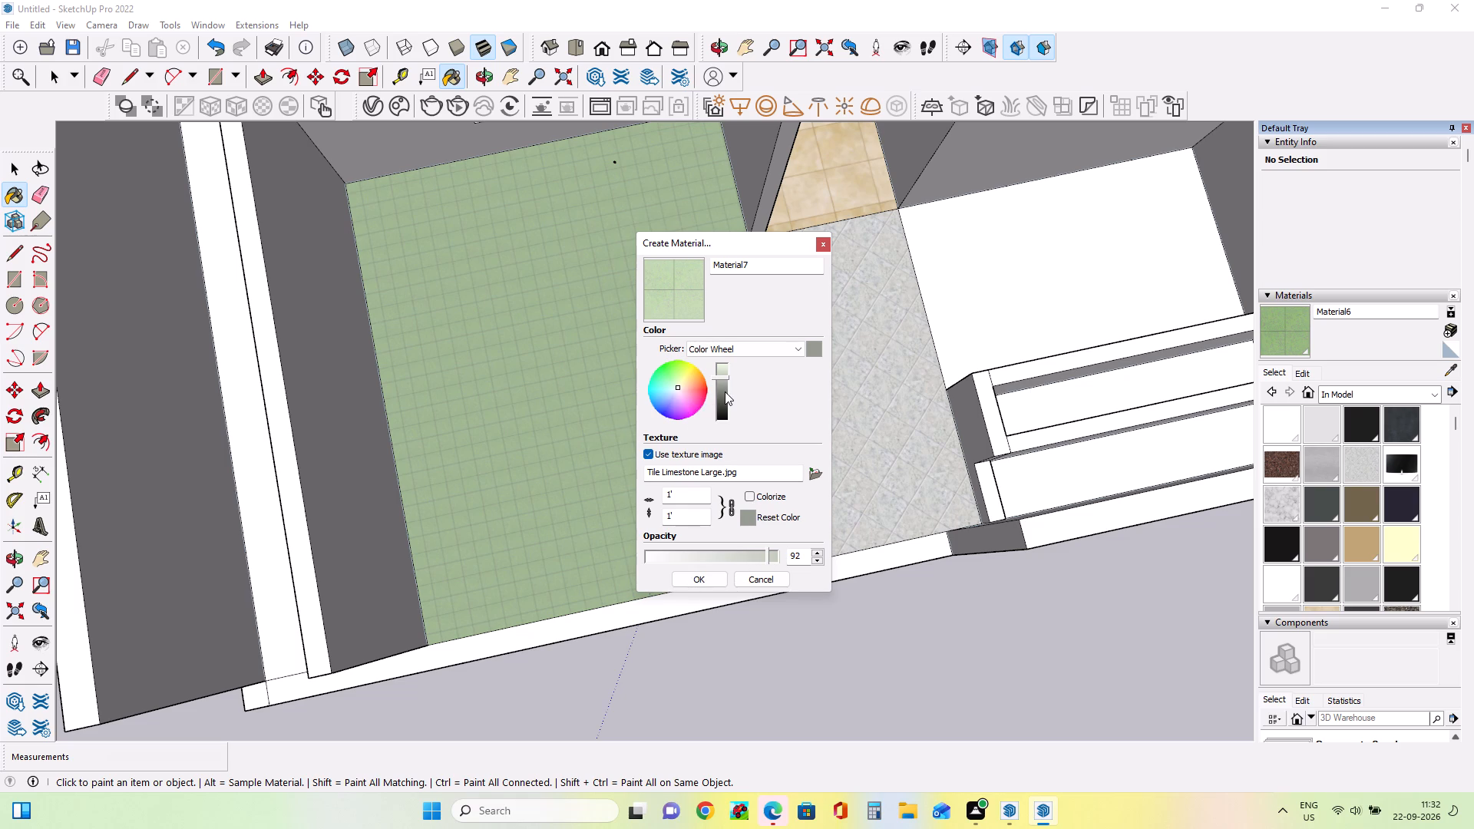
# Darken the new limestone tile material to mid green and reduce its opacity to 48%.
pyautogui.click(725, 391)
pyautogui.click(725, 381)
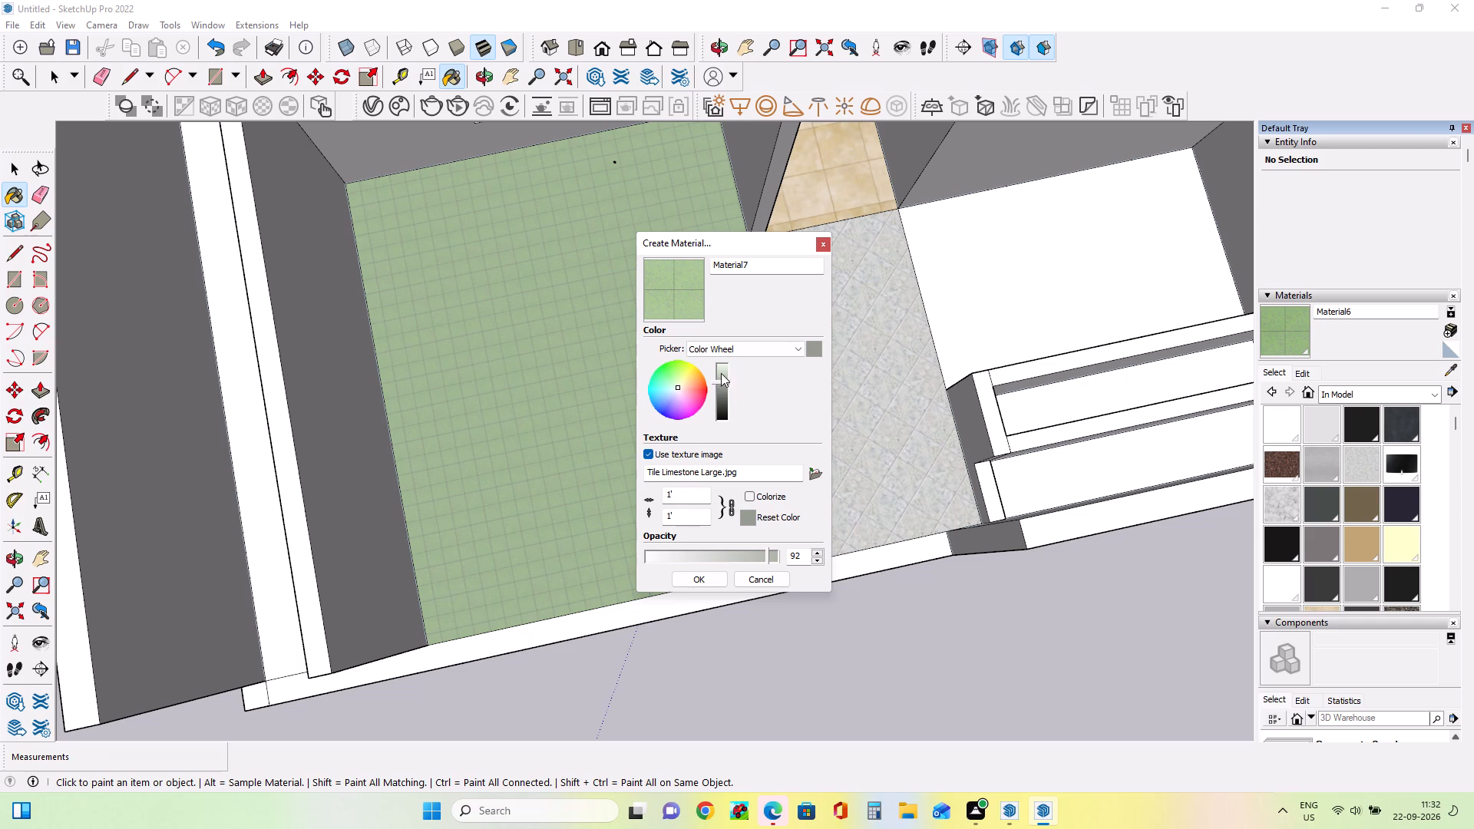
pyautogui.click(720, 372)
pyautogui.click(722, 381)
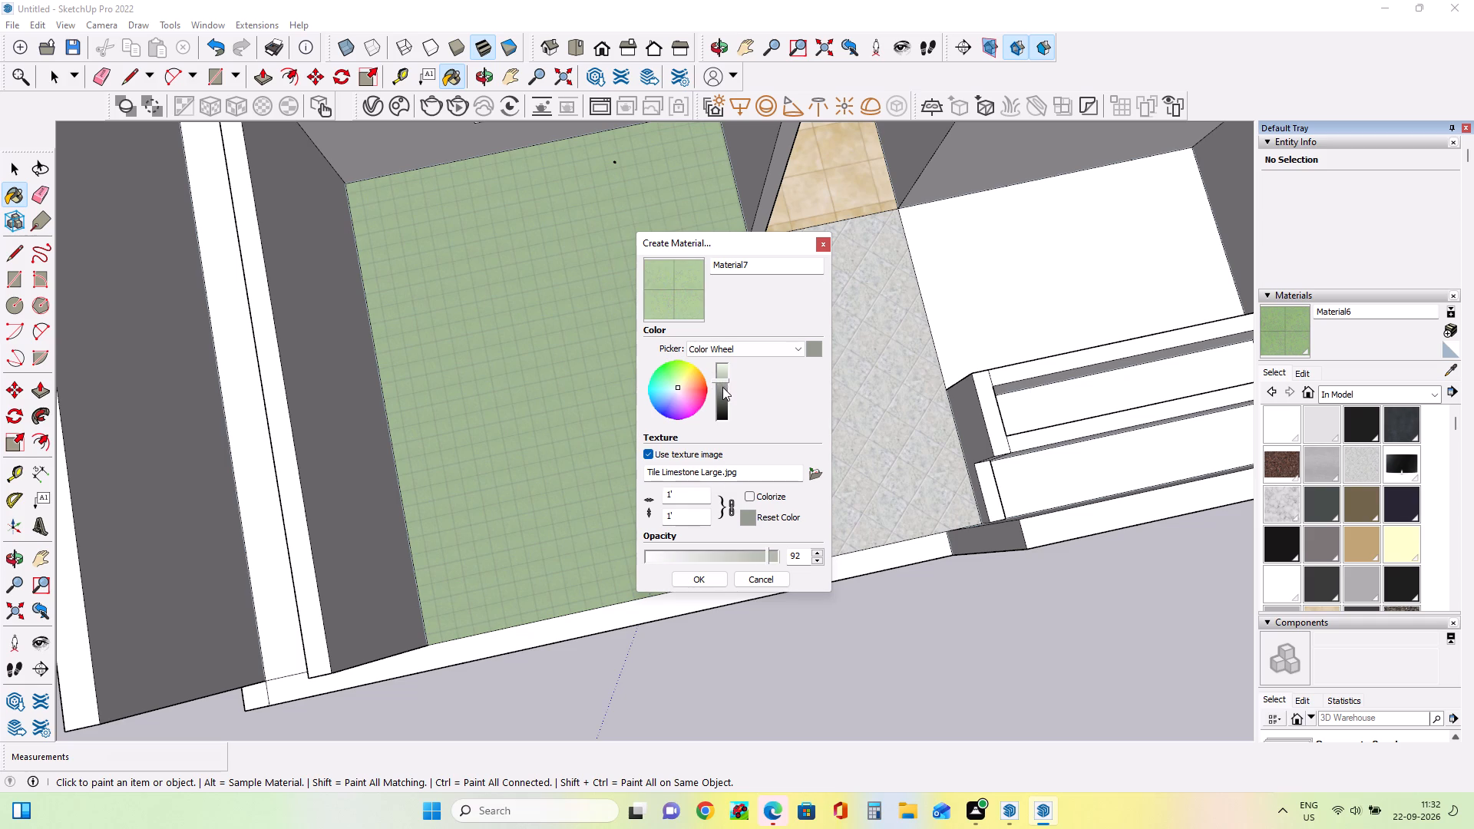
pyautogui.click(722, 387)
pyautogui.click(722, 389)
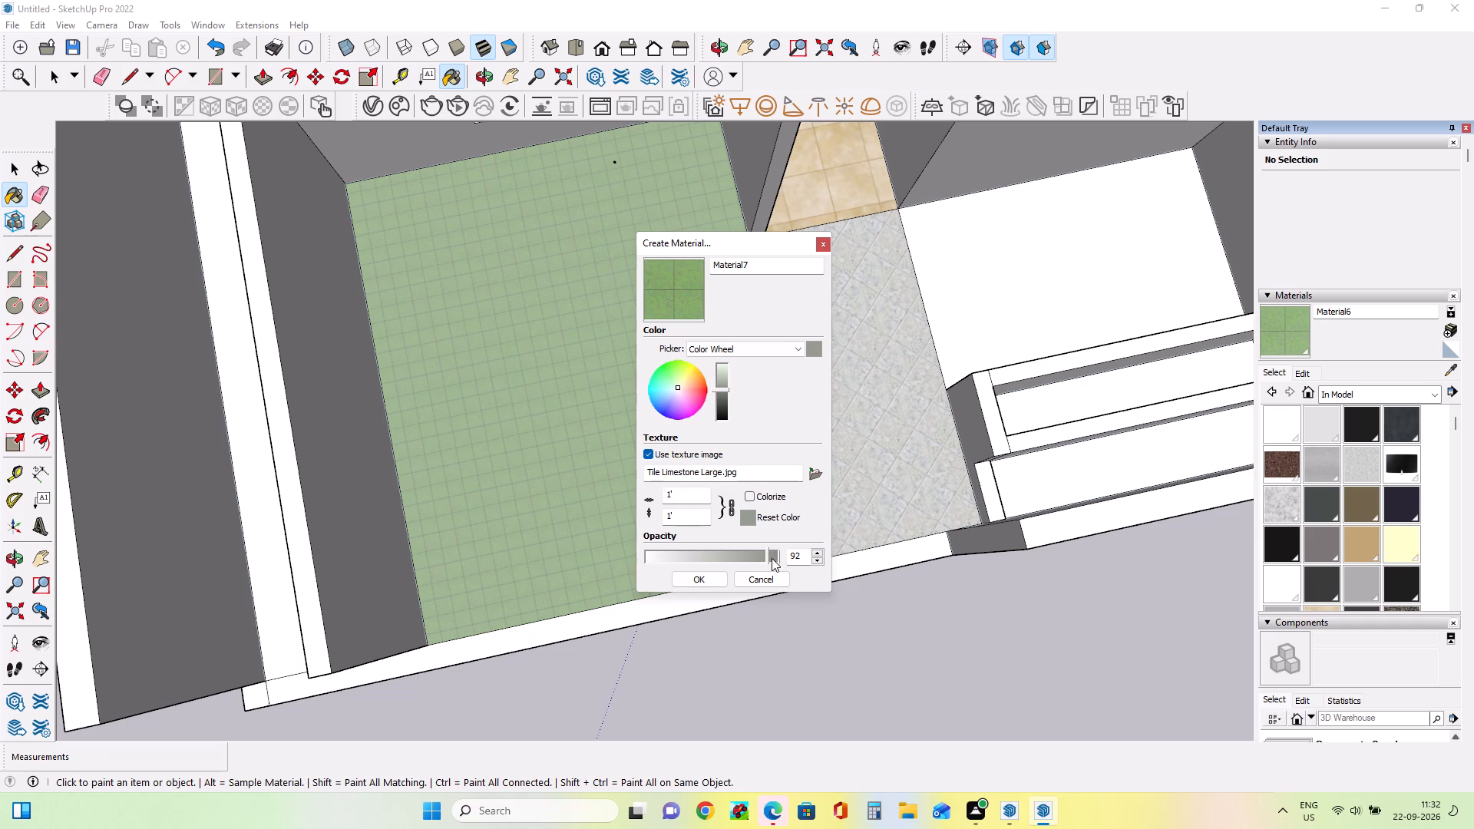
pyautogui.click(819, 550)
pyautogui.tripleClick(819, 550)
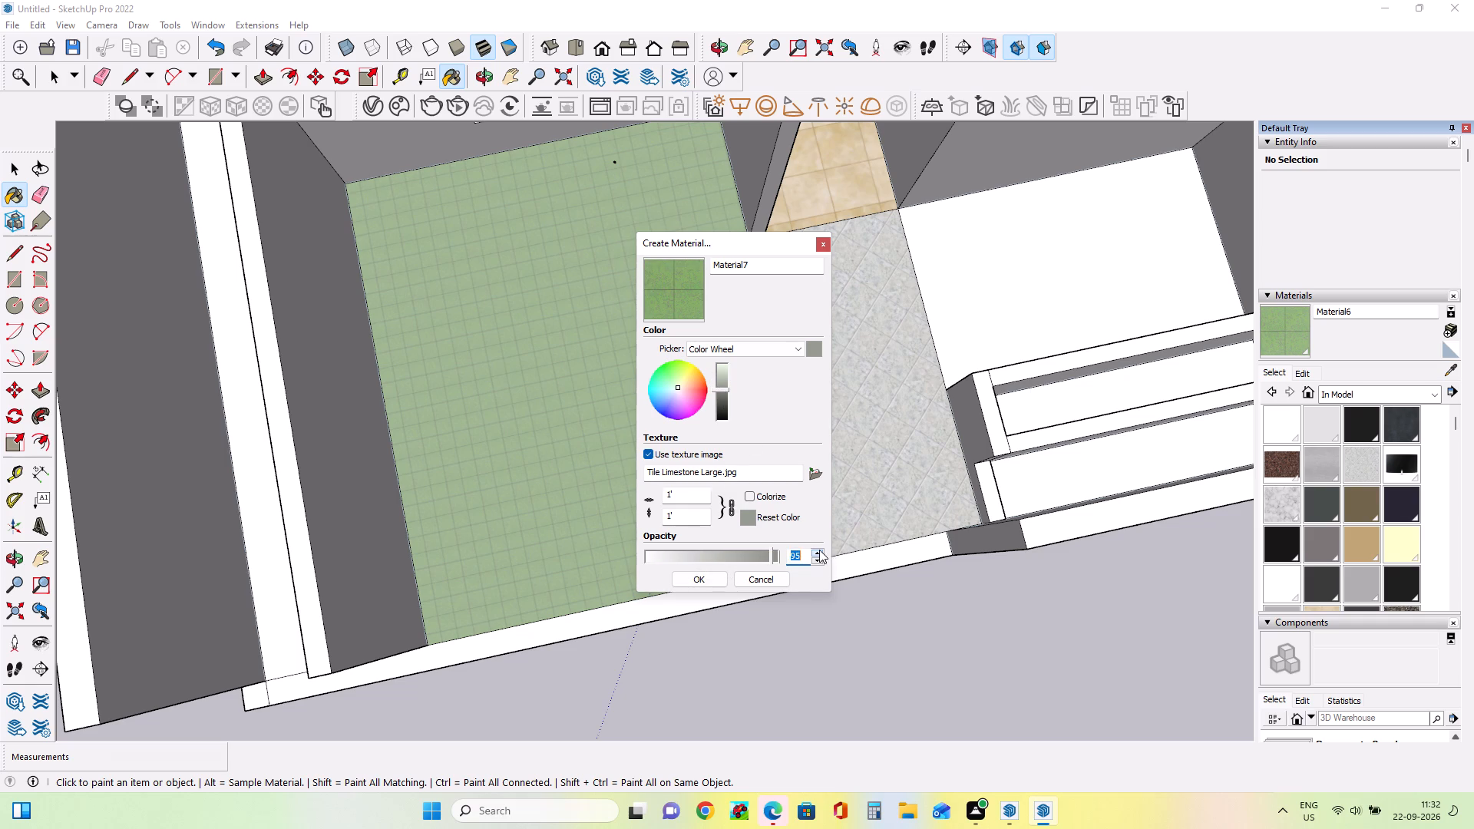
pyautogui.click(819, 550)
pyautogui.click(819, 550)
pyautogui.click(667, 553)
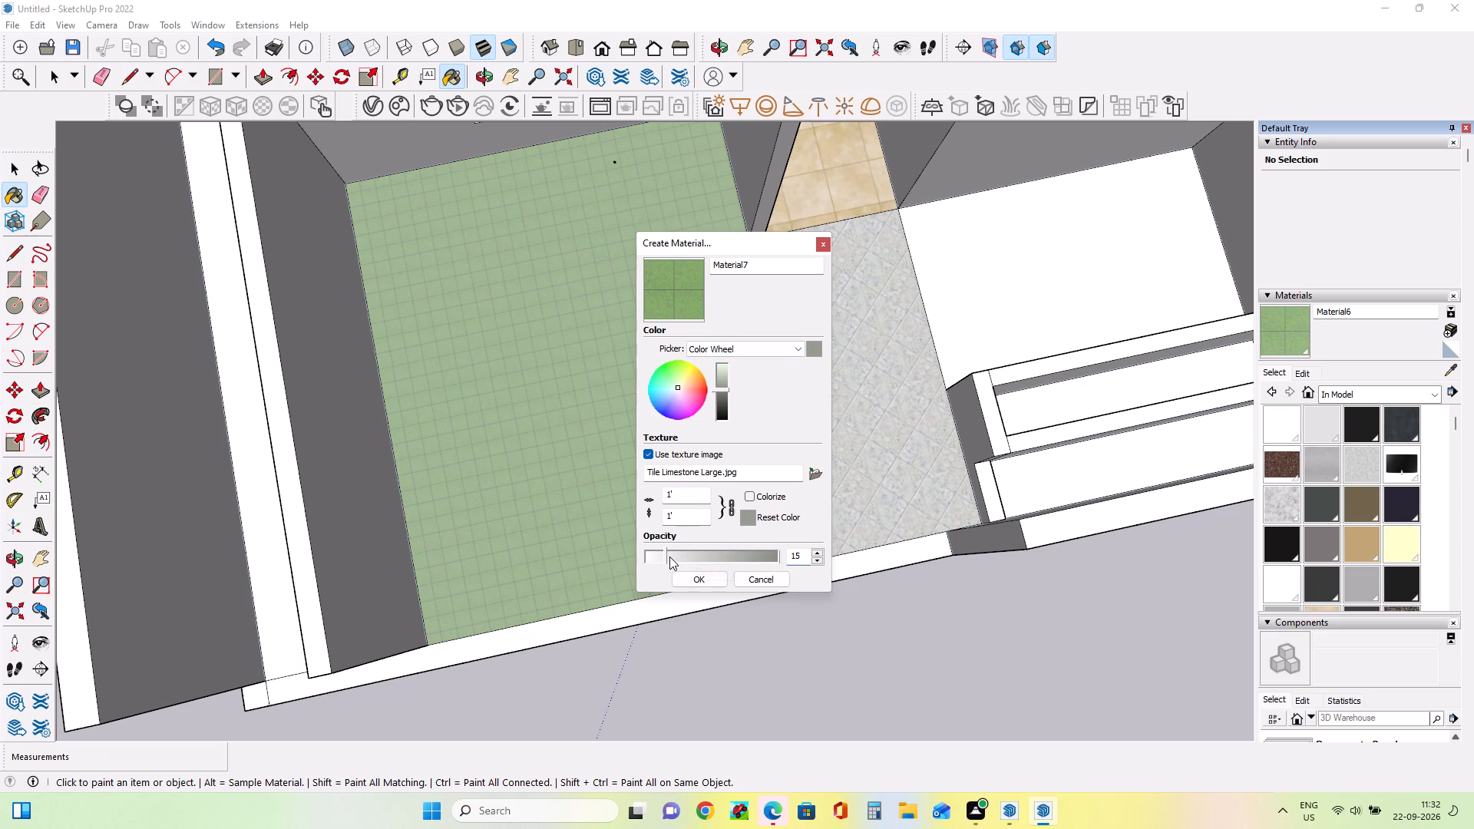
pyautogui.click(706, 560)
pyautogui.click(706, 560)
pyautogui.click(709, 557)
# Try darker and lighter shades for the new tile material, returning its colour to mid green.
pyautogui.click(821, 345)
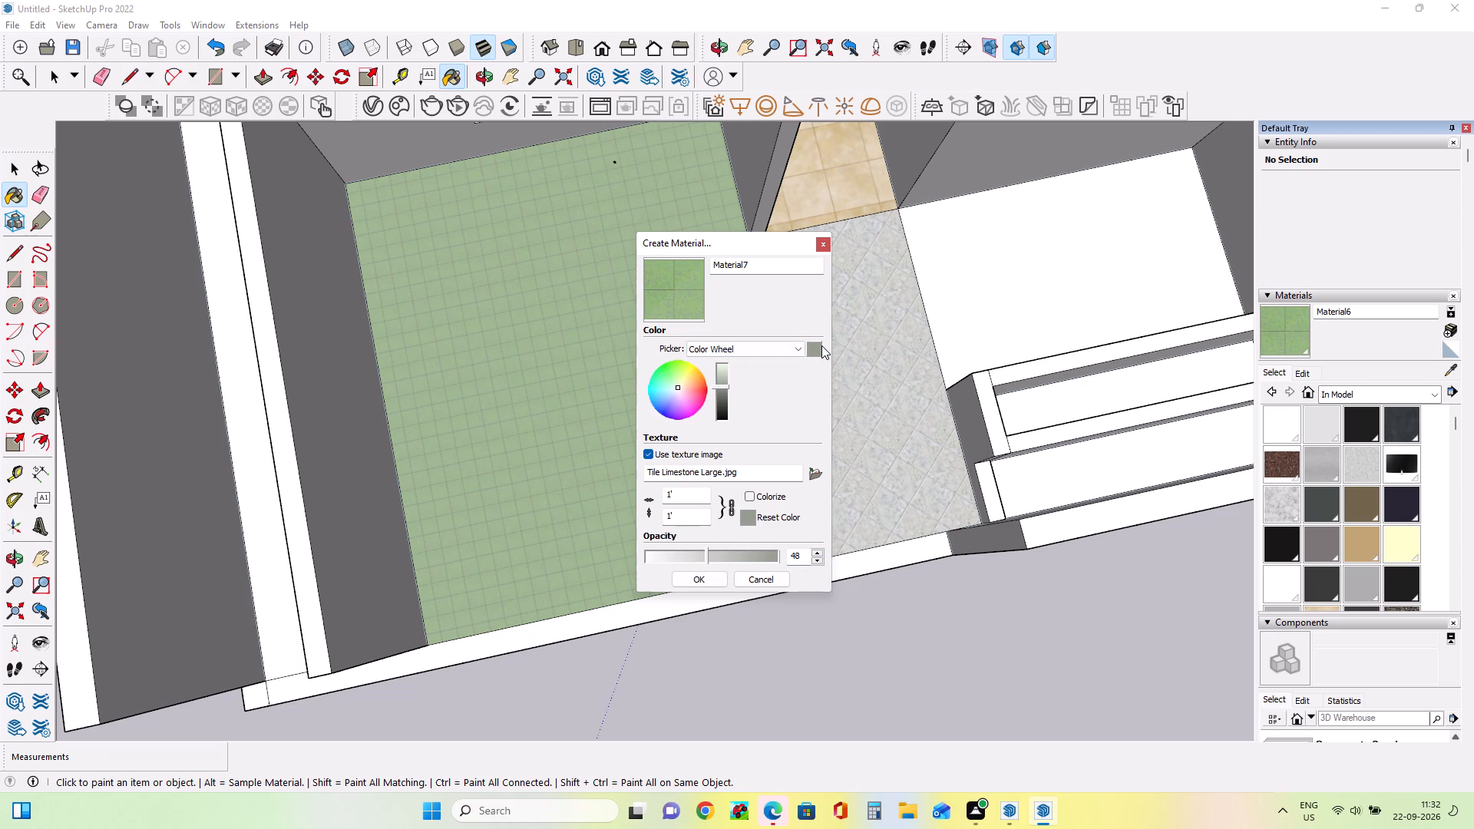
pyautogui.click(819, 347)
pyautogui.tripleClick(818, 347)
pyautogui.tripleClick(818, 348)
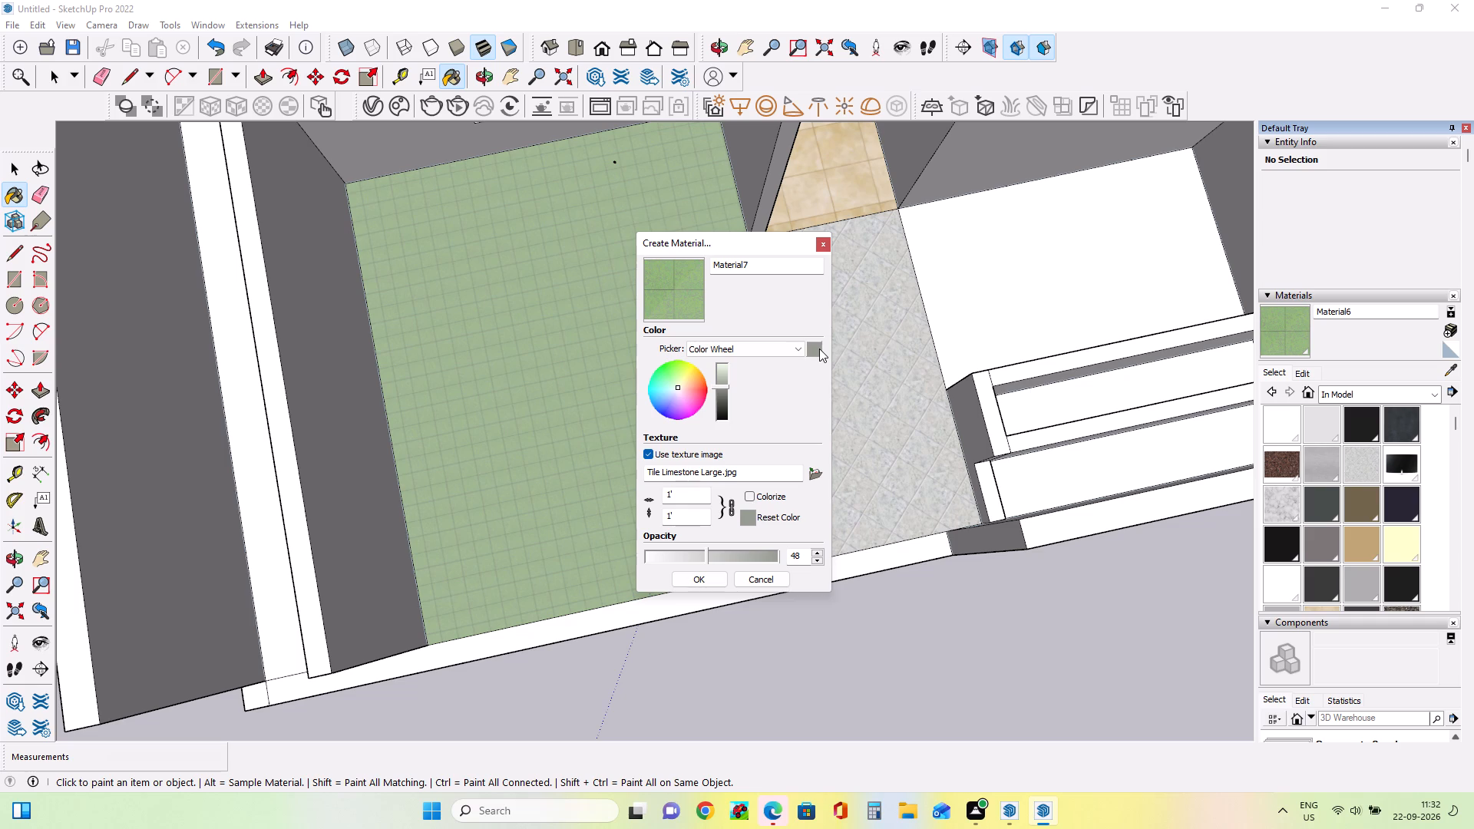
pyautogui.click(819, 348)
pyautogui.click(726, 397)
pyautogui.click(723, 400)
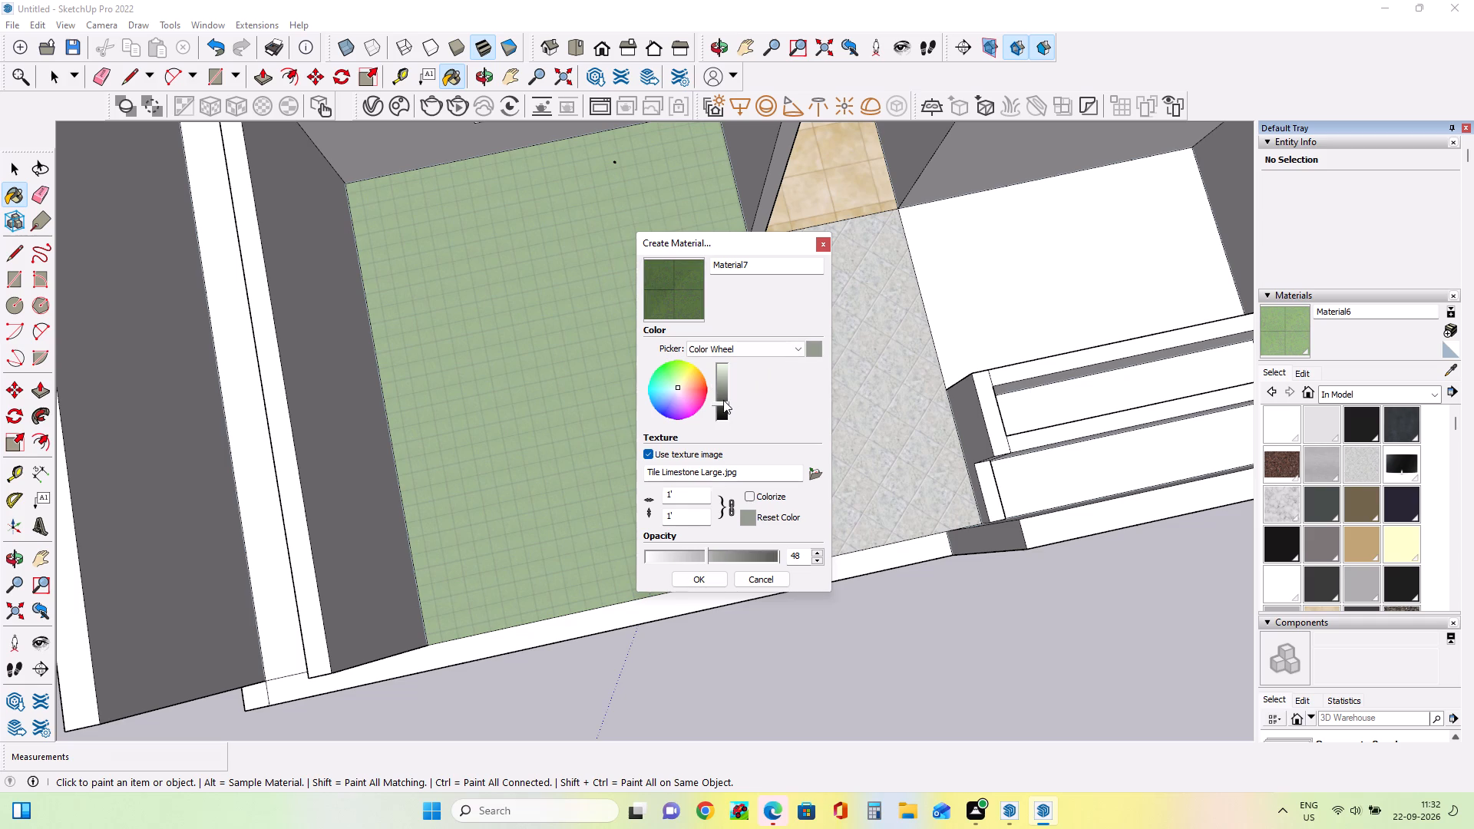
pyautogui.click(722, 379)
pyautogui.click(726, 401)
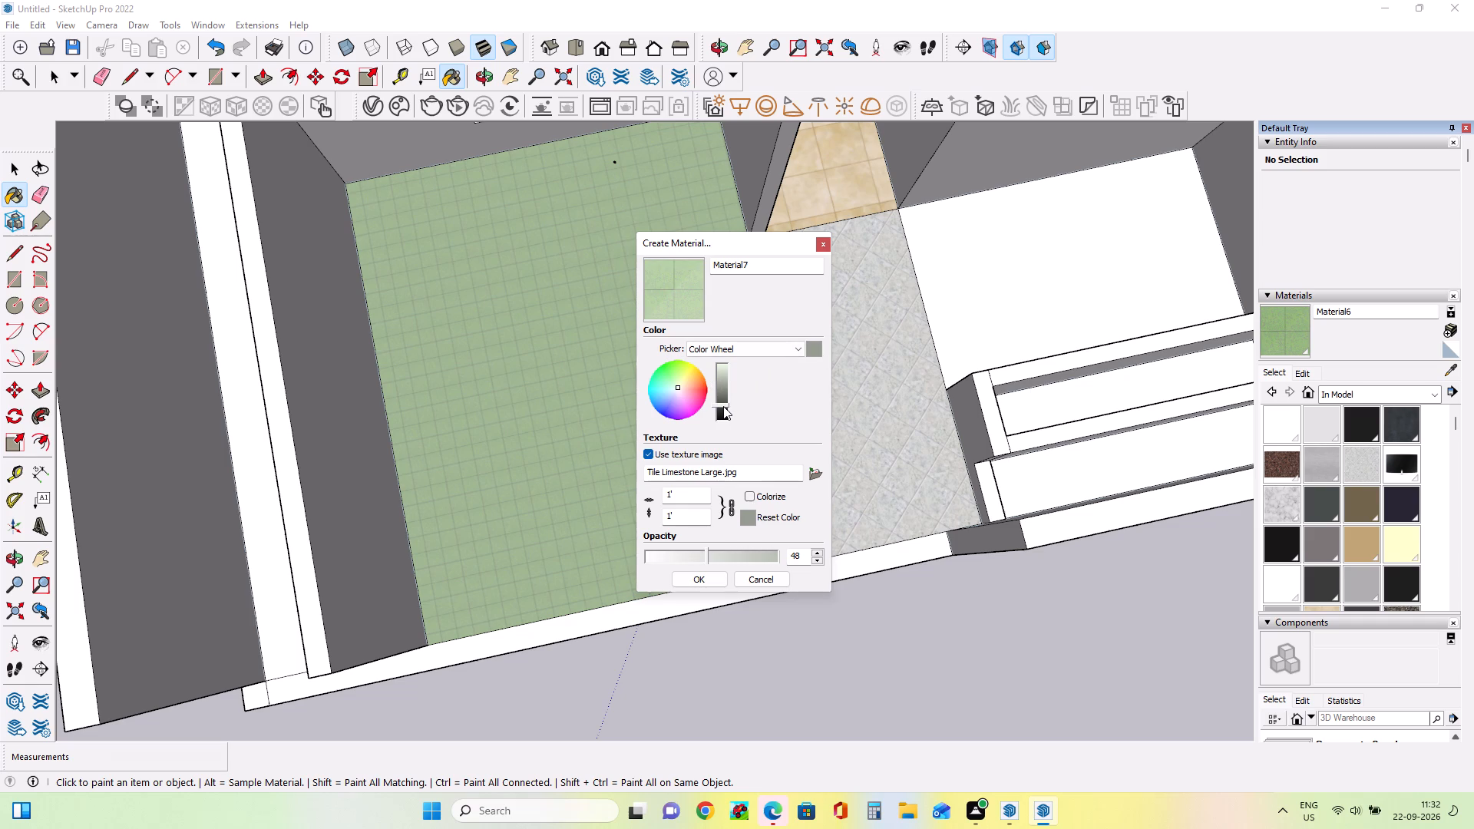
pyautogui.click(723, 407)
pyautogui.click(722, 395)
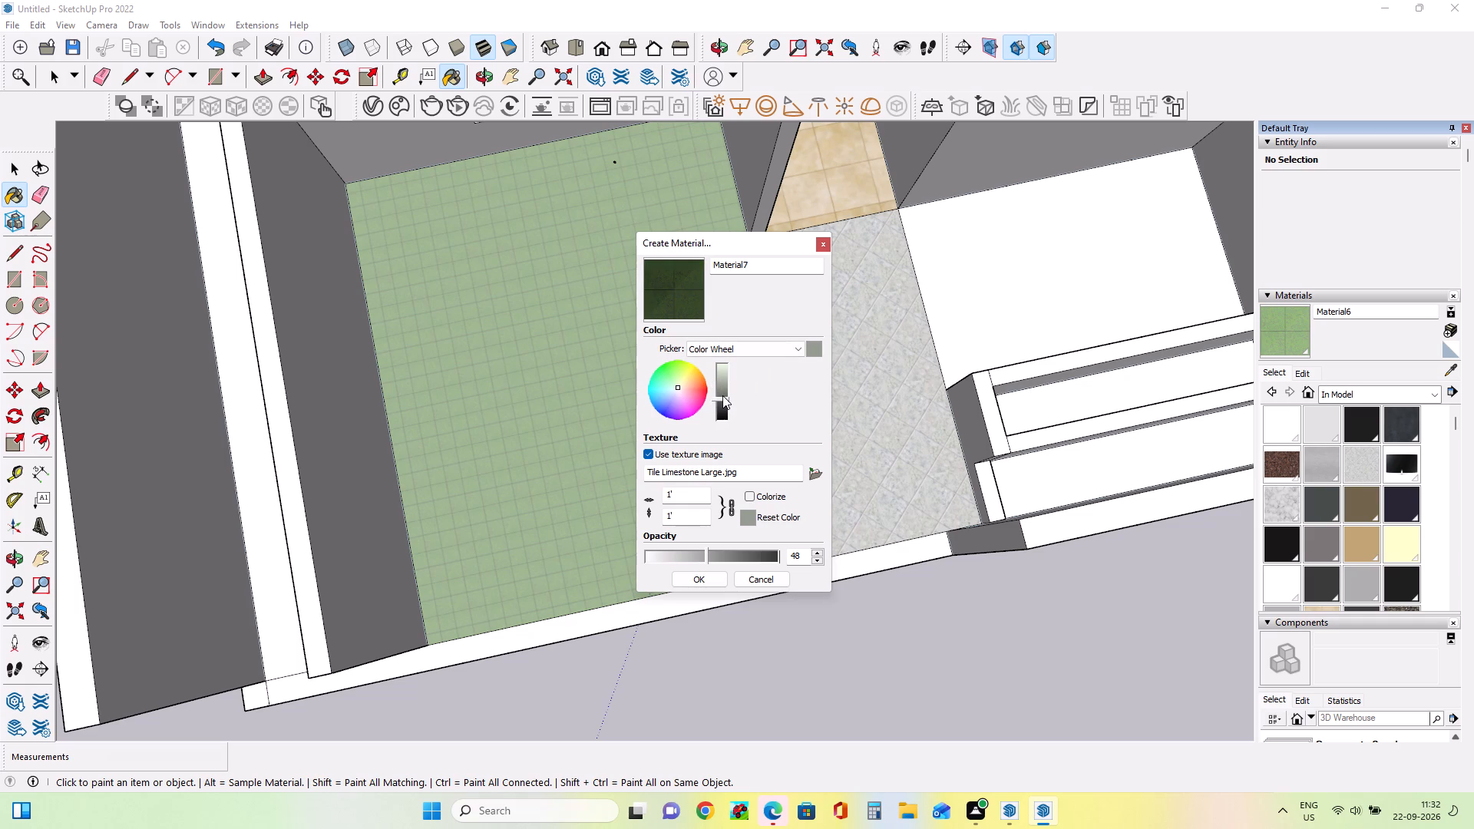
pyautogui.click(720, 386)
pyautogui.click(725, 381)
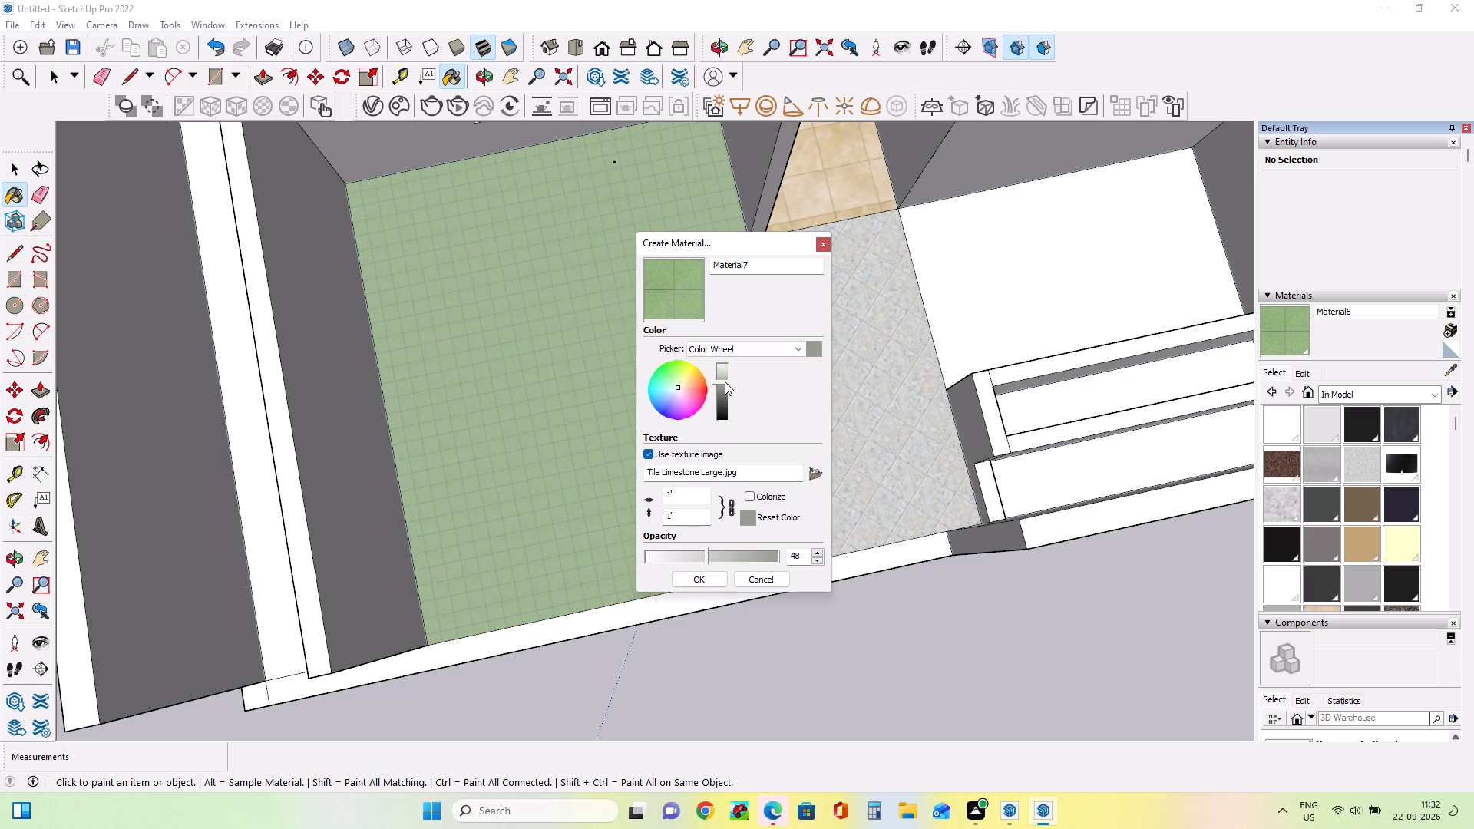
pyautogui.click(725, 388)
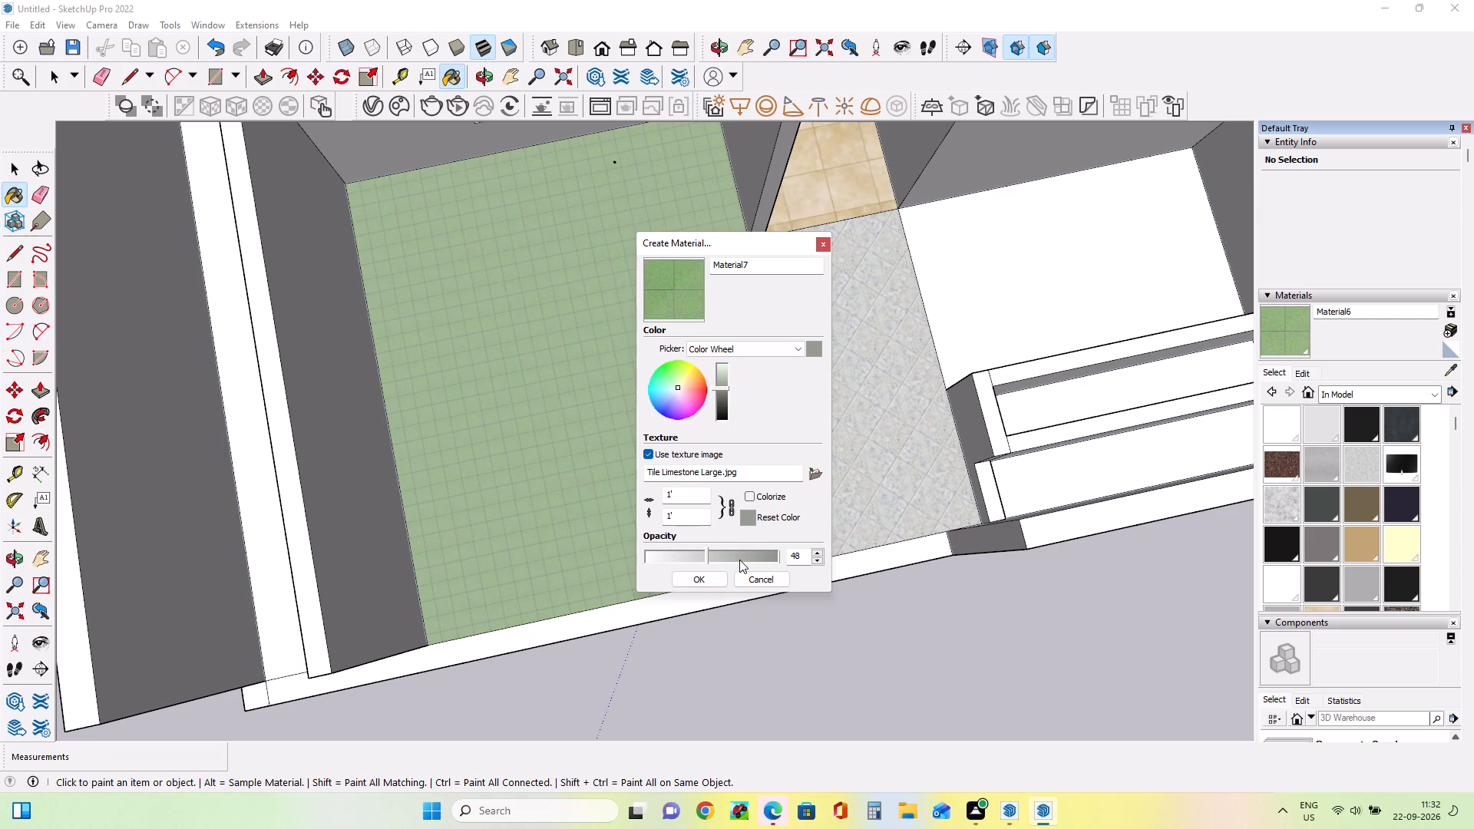
# Darken the new tile material to deep green, set its opacity to 73%, and repaint the larger front floor with it.
pyautogui.click(739, 560)
pyautogui.click(746, 553)
pyautogui.click(759, 553)
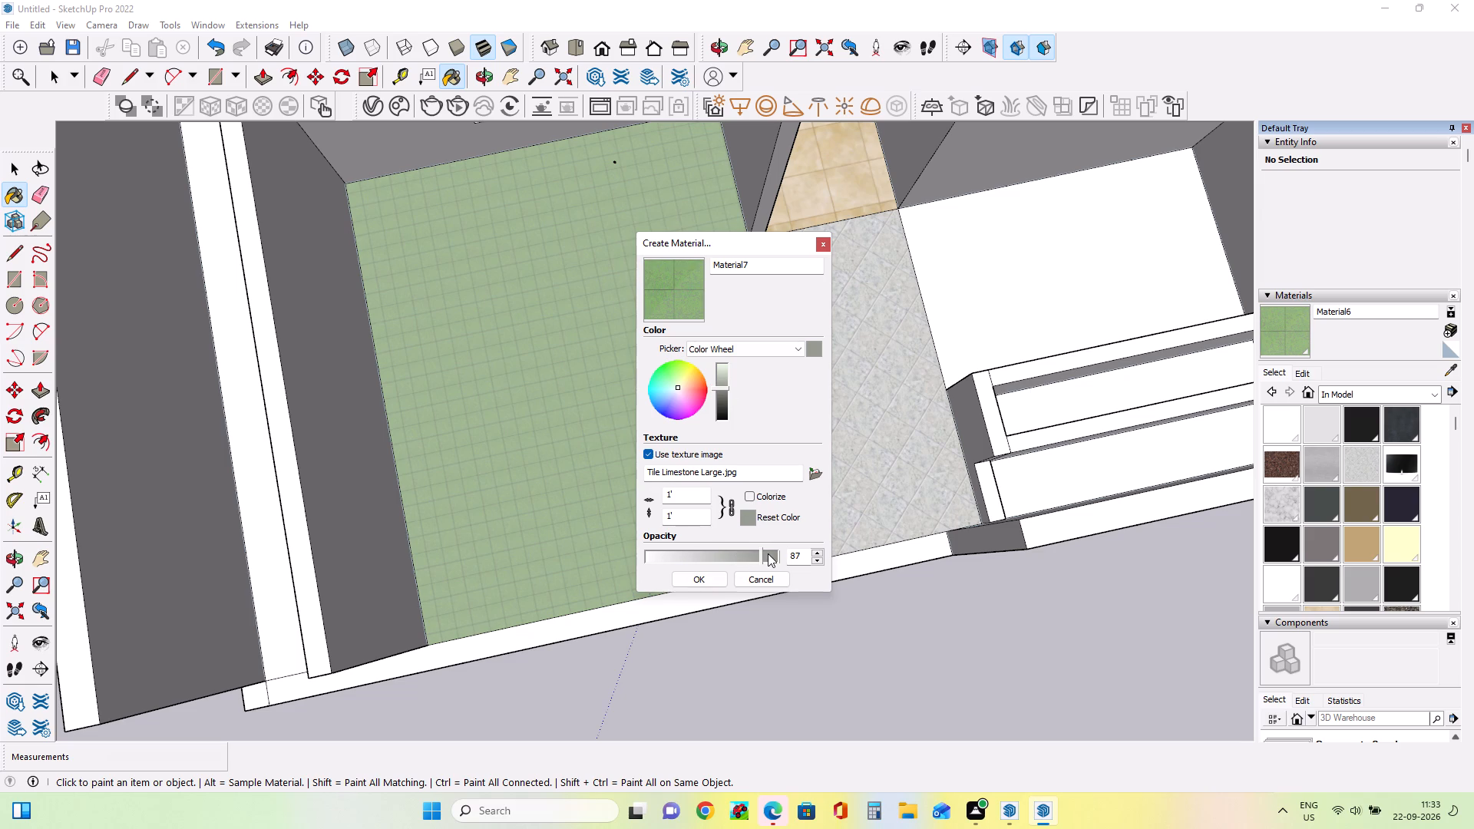
pyautogui.click(768, 553)
pyautogui.click(722, 407)
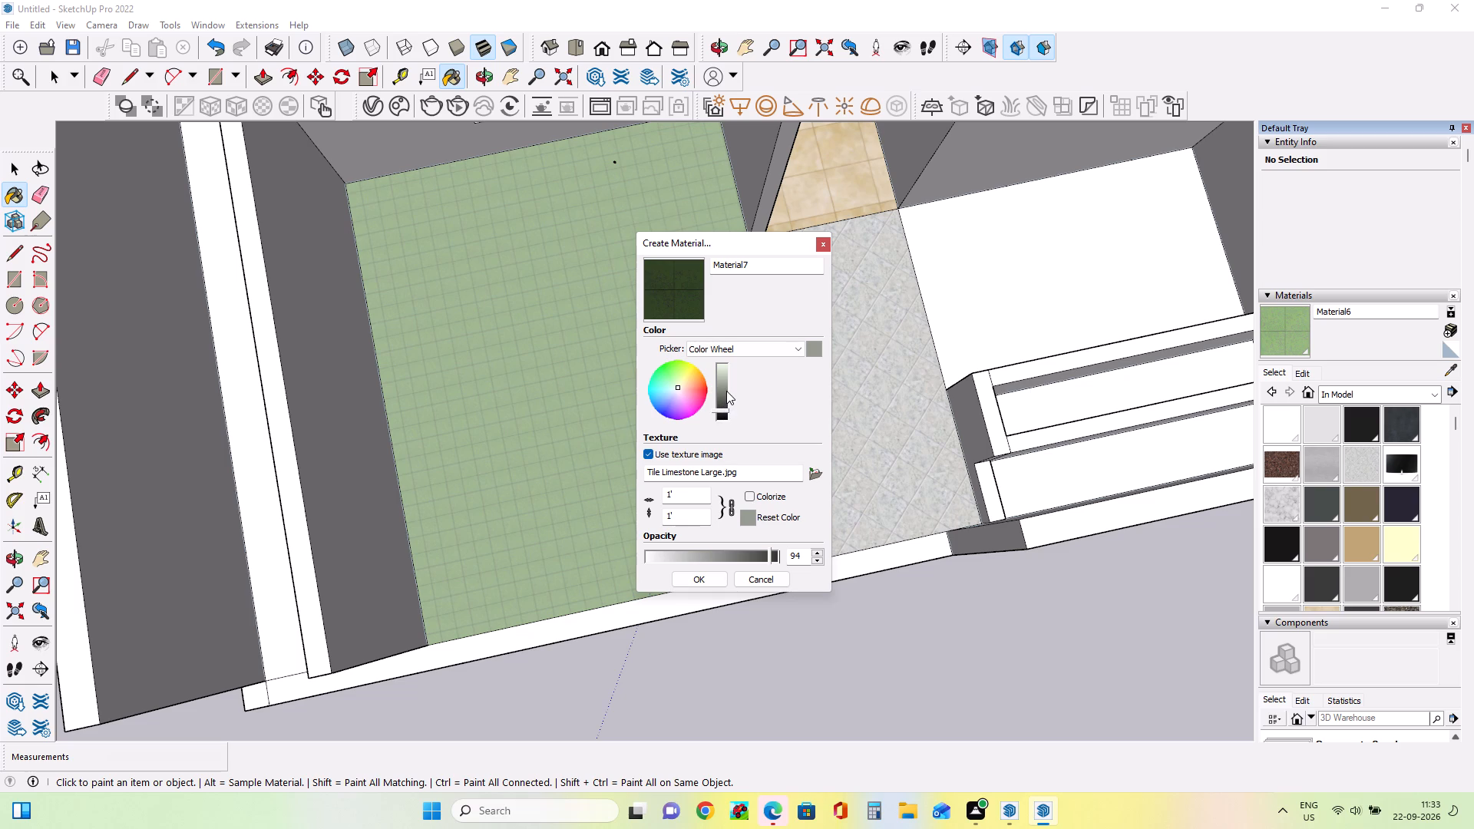
pyautogui.click(726, 391)
pyautogui.click(722, 400)
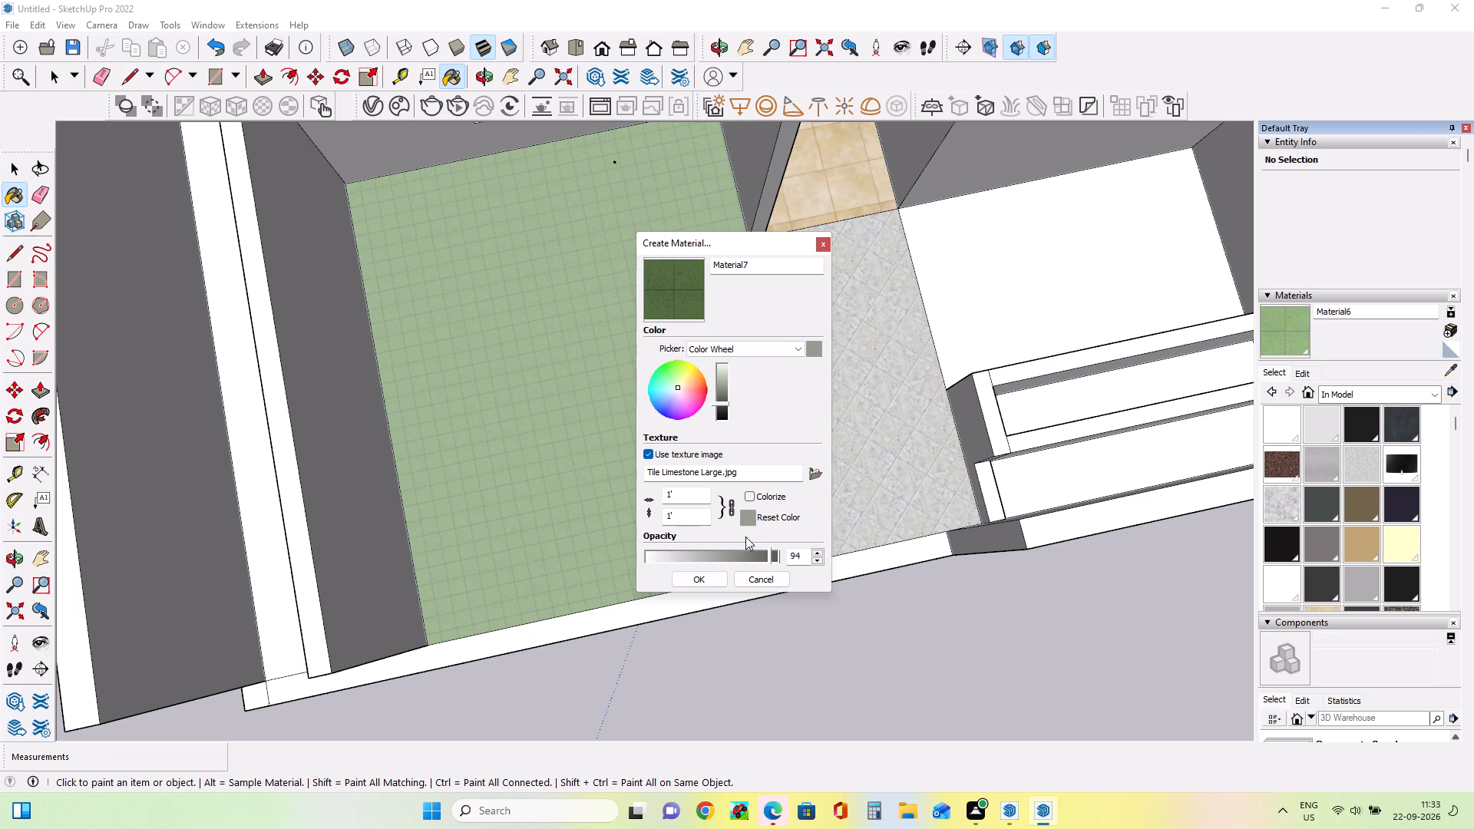
pyautogui.click(741, 552)
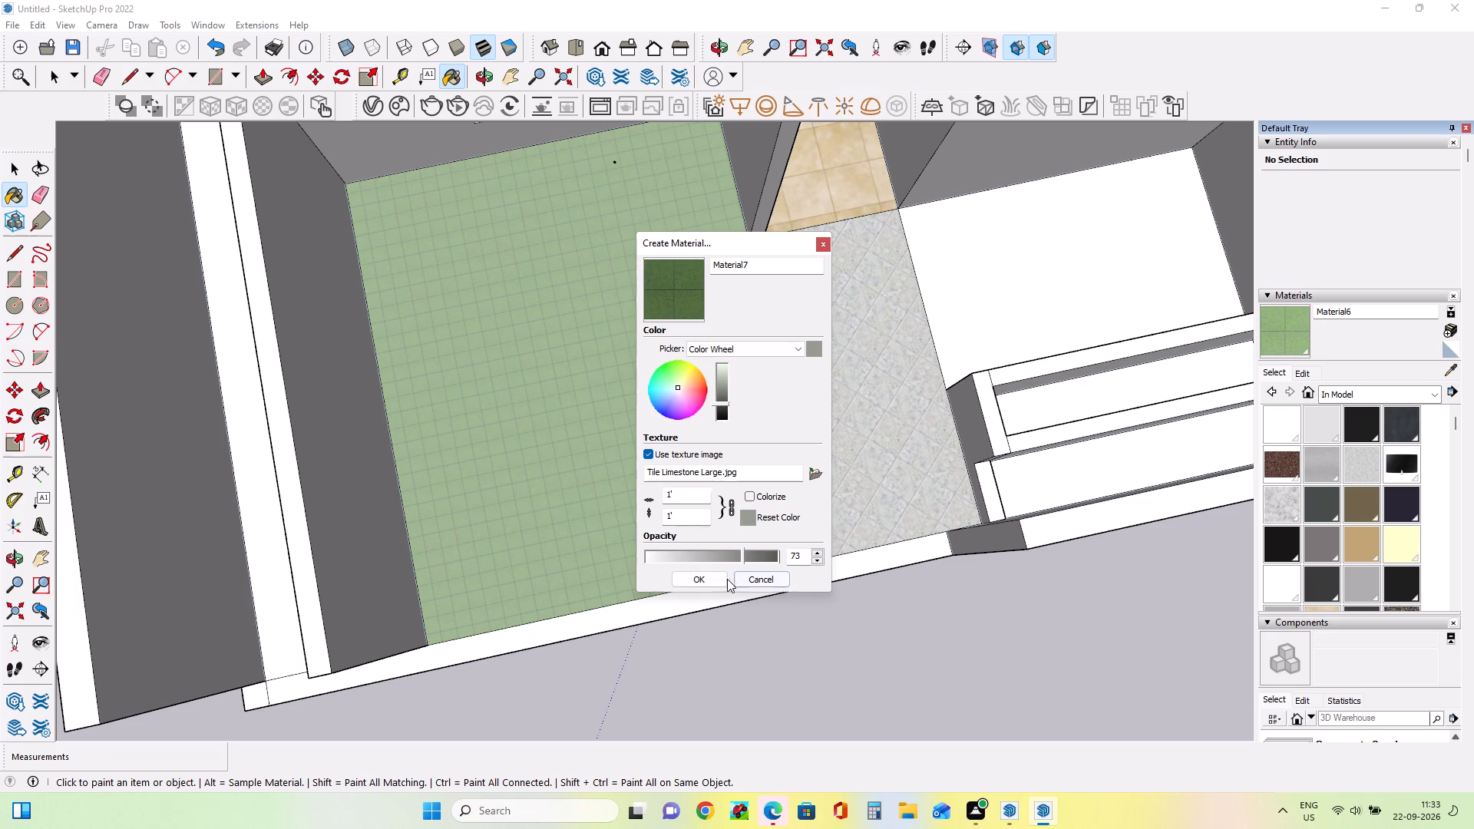
pyautogui.click(725, 580)
pyautogui.click(627, 467)
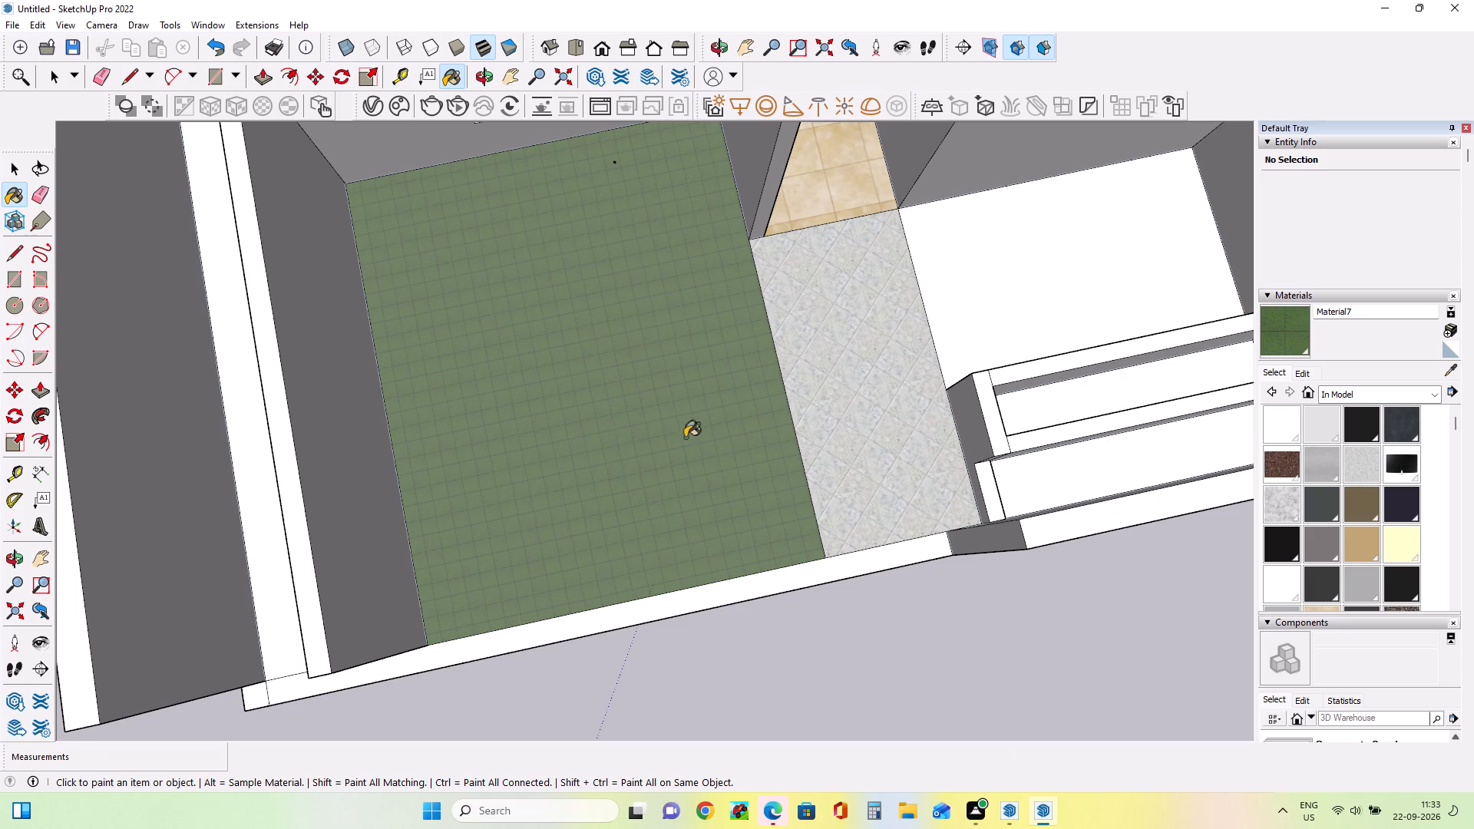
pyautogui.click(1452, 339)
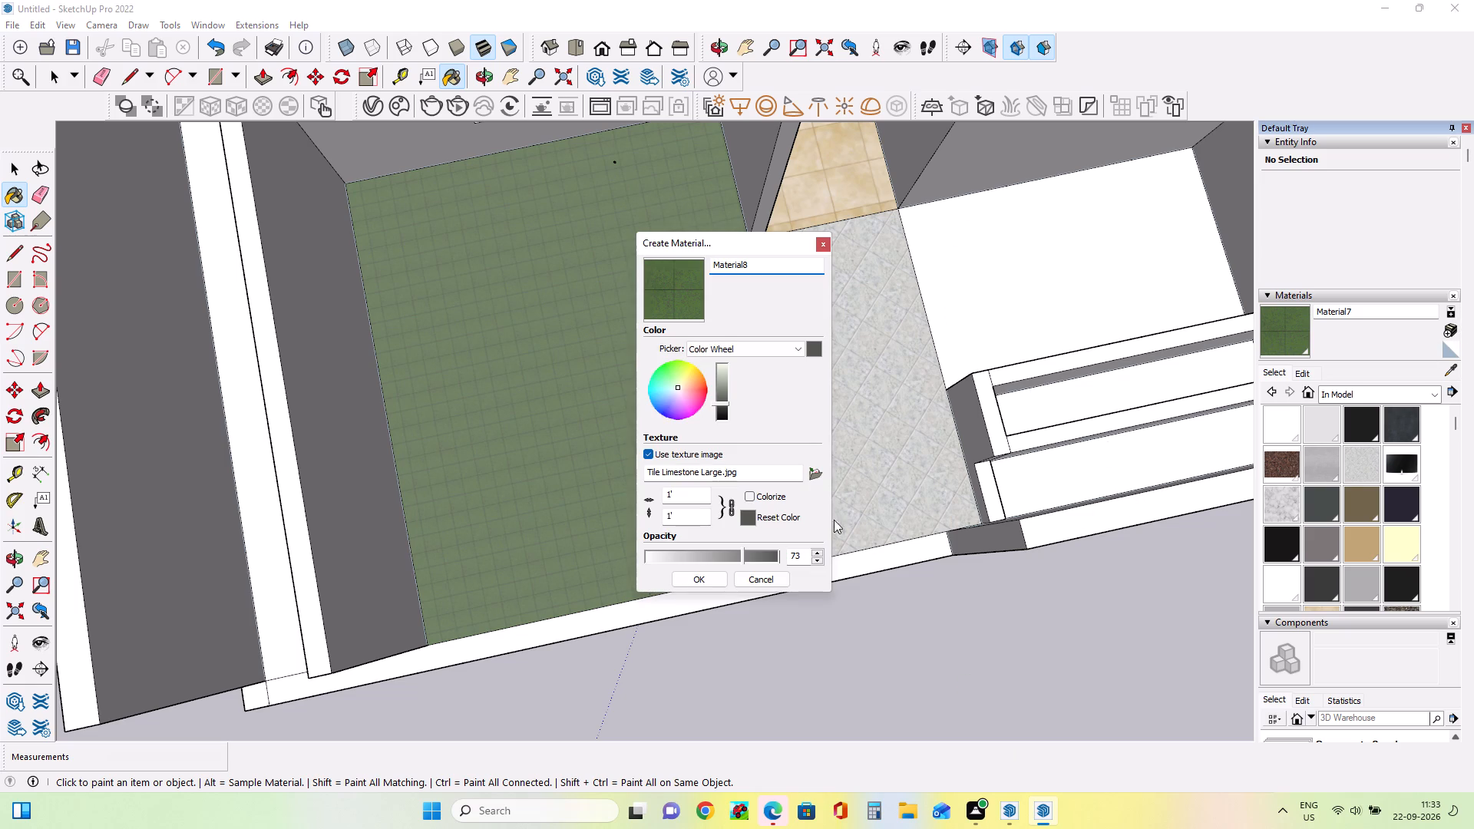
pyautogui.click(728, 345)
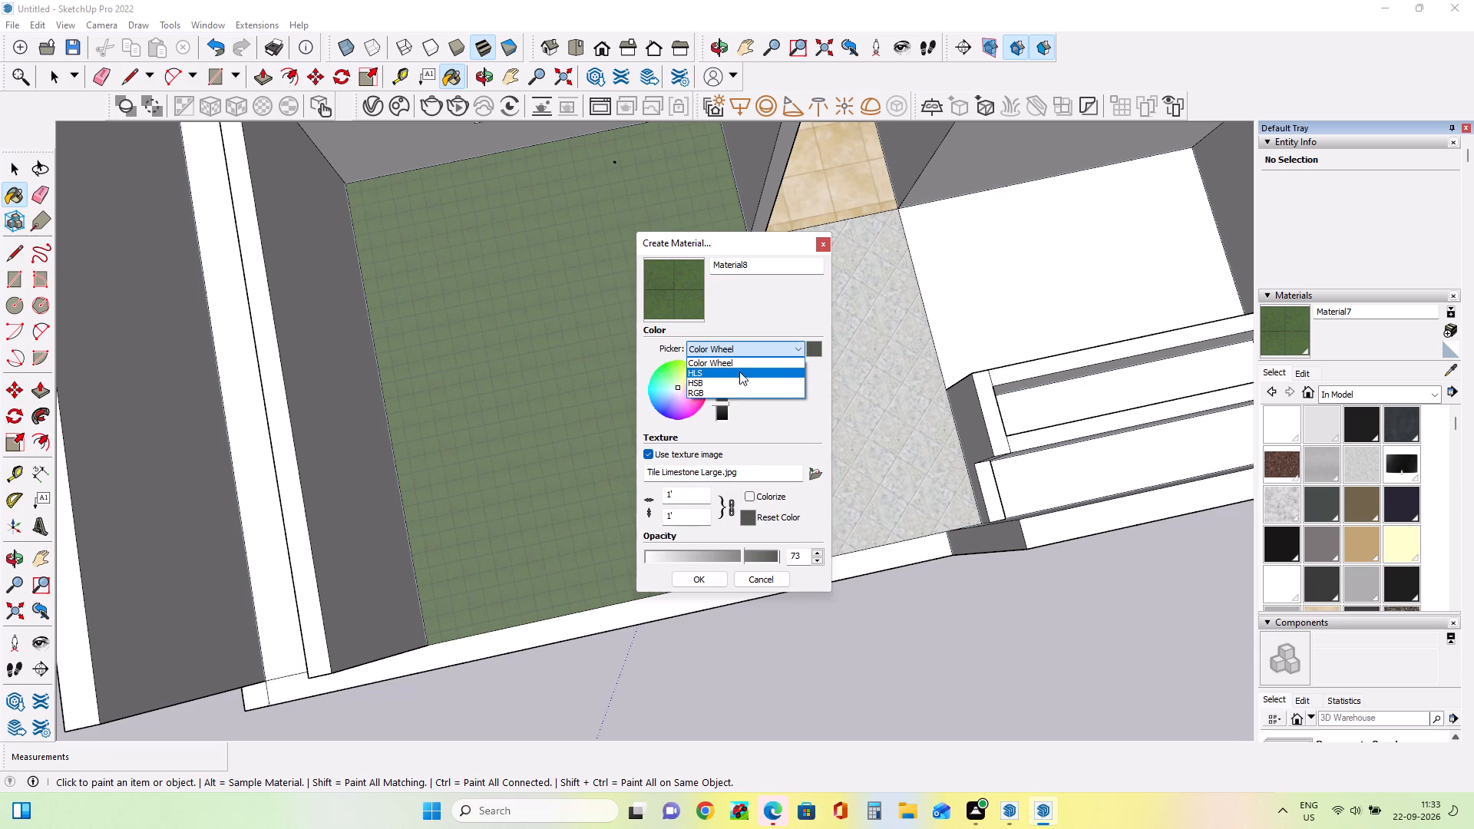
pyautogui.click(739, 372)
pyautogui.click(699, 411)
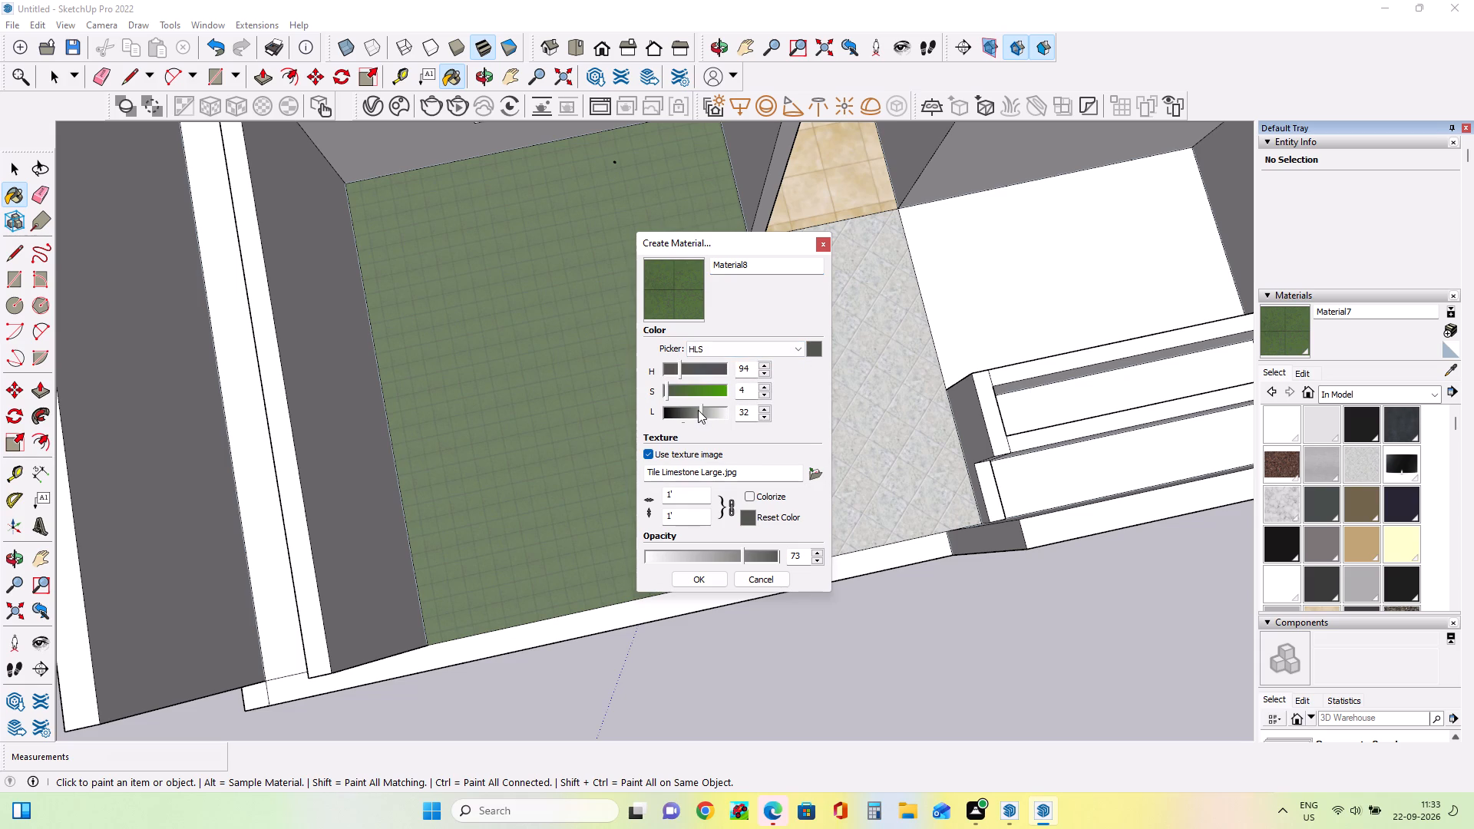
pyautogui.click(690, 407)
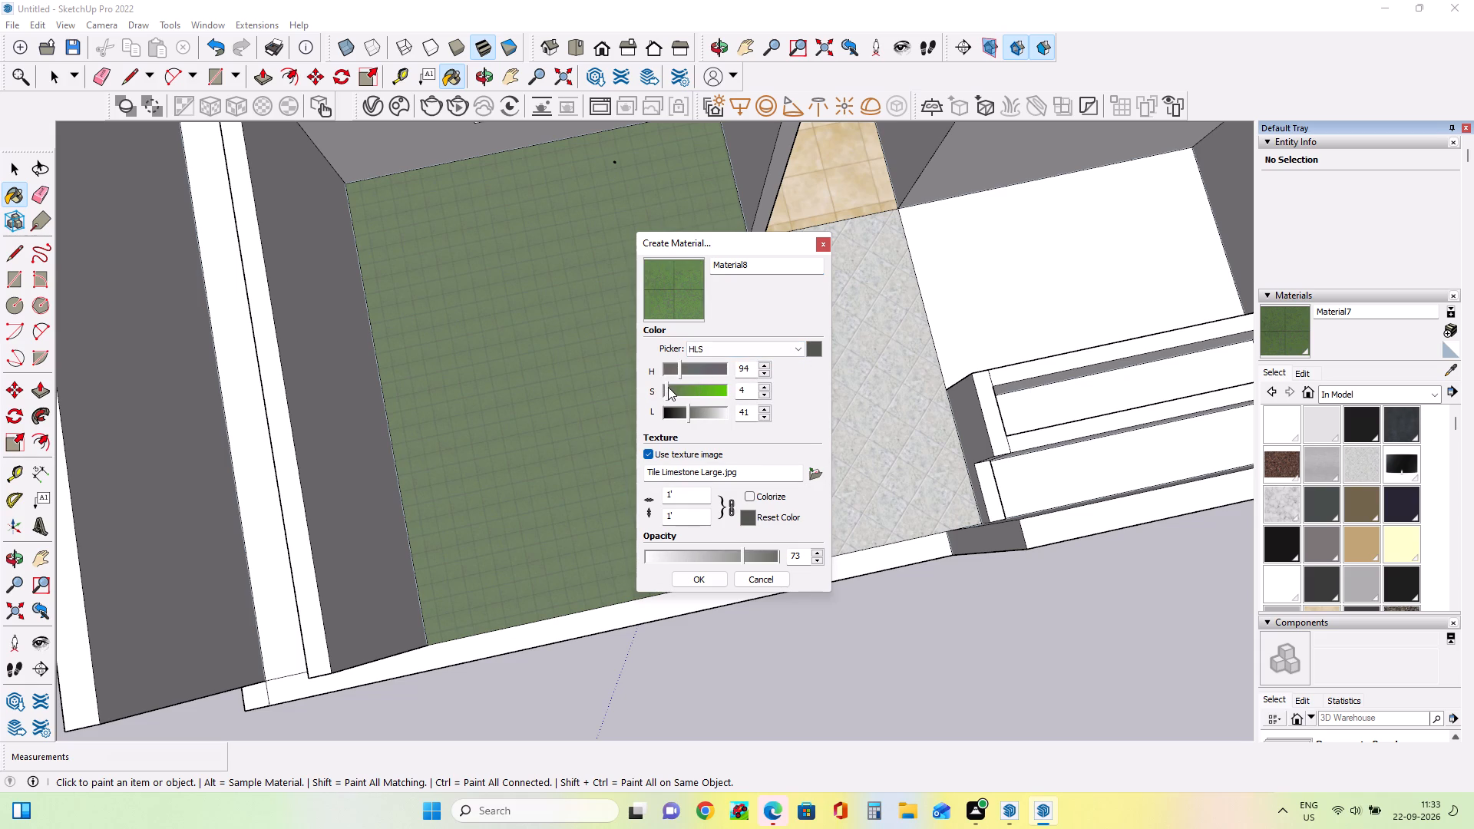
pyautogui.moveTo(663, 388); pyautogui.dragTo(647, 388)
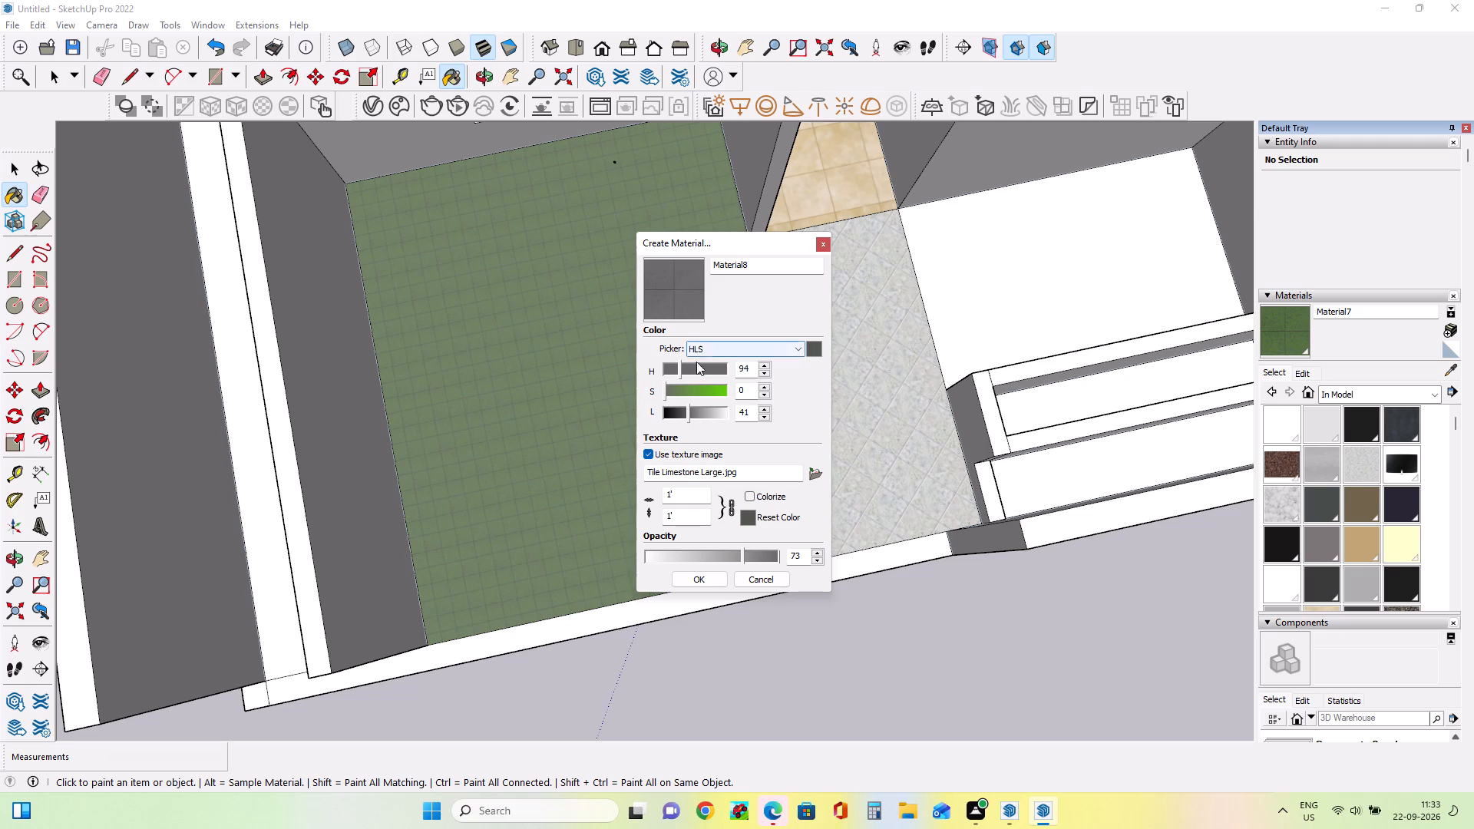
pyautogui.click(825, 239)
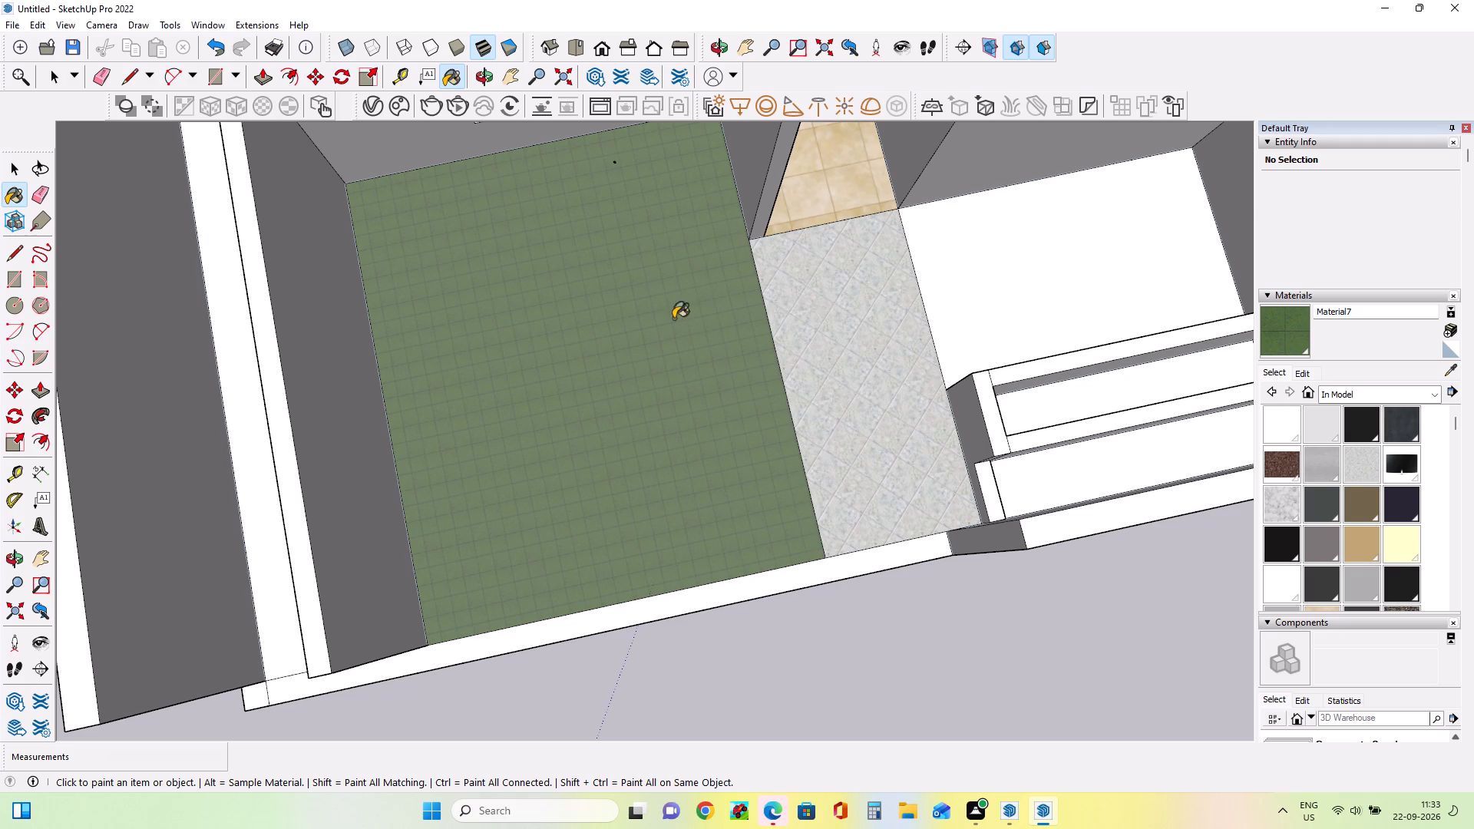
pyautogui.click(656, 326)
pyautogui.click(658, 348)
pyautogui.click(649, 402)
# Create a new material from the deep green tile with its settings unaltered and repaint the larger front floor with it.
pyautogui.click(1449, 324)
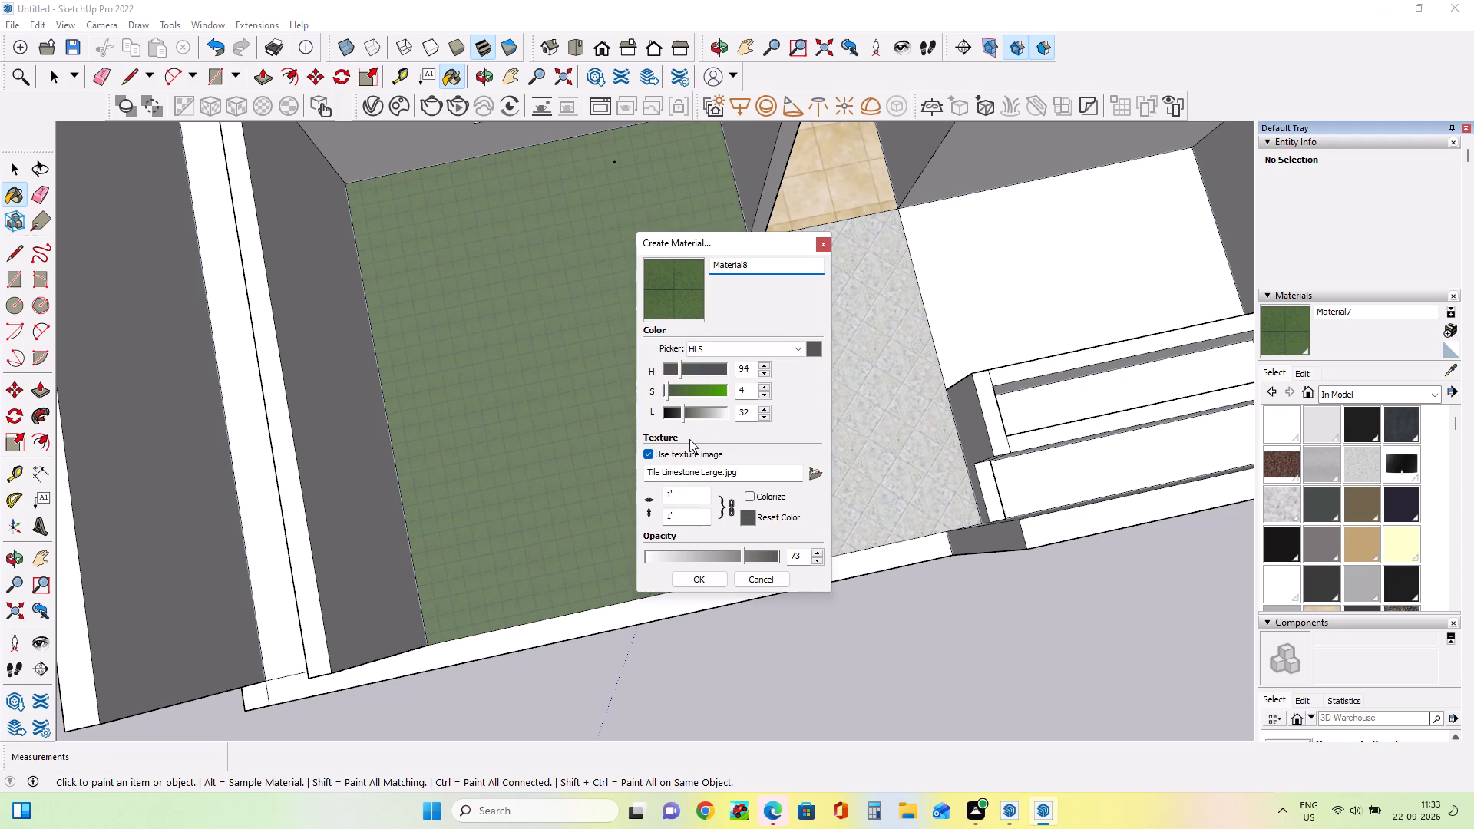
pyautogui.click(711, 581)
pyautogui.click(677, 488)
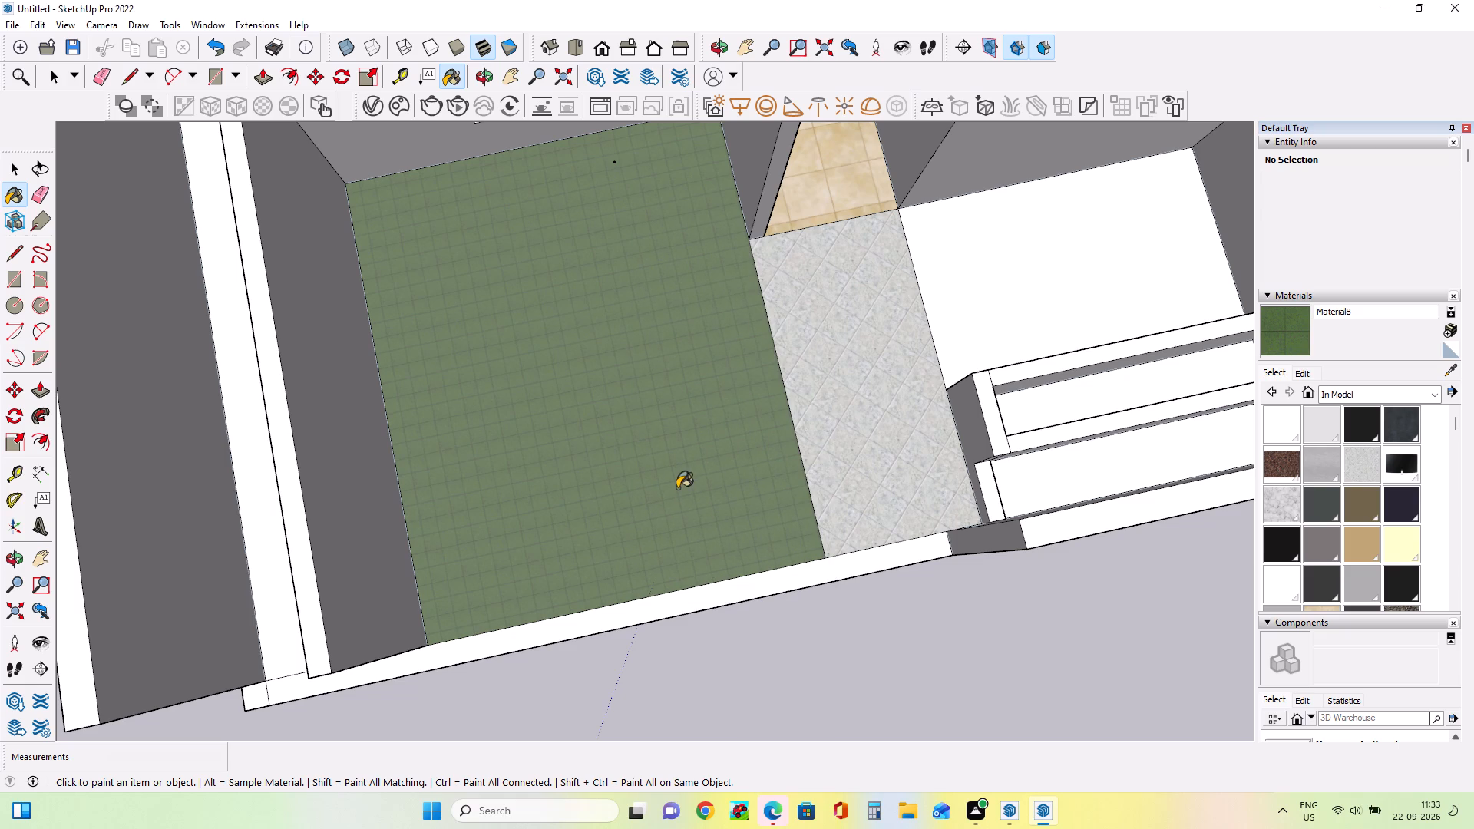
pyautogui.tripleClick(703, 477)
pyautogui.tripleClick(583, 424)
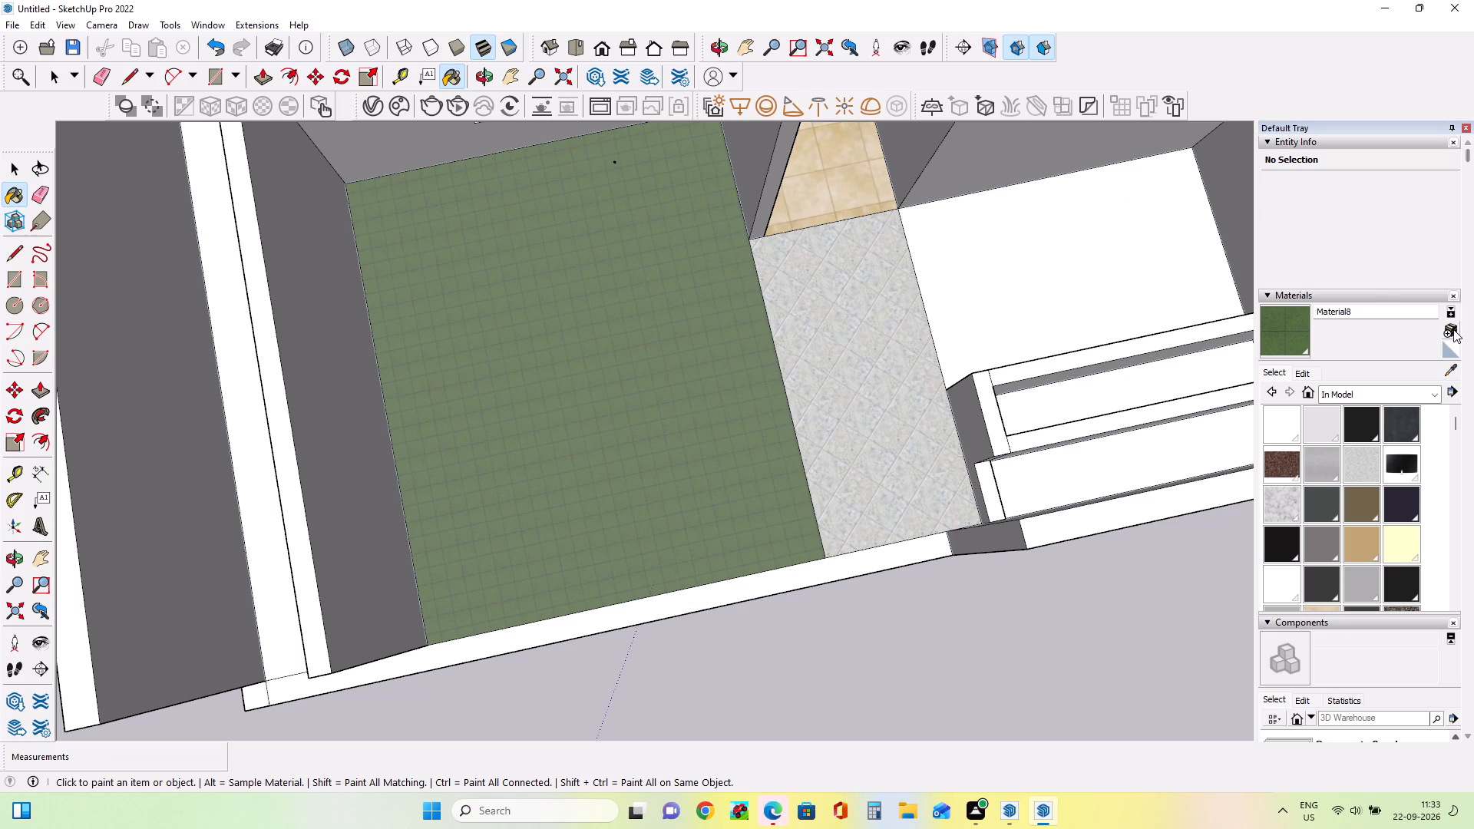
# Create a grey version of the limestone tile material with saturation 0 and luminance 56, and repaint the larger front floor with it.
pyautogui.click(1453, 329)
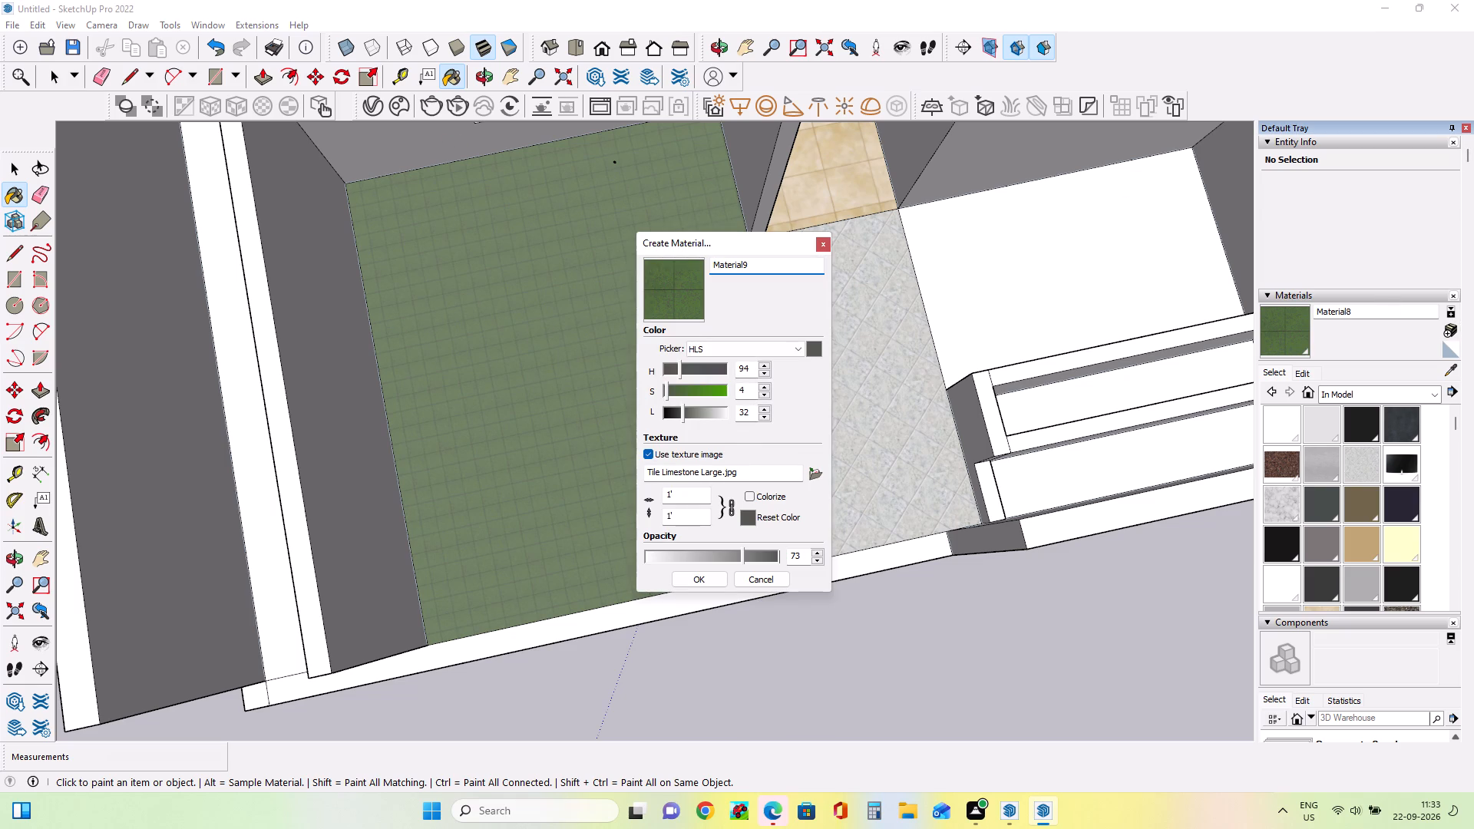
pyautogui.click(766, 385)
pyautogui.click(766, 385)
pyautogui.tripleClick(763, 395)
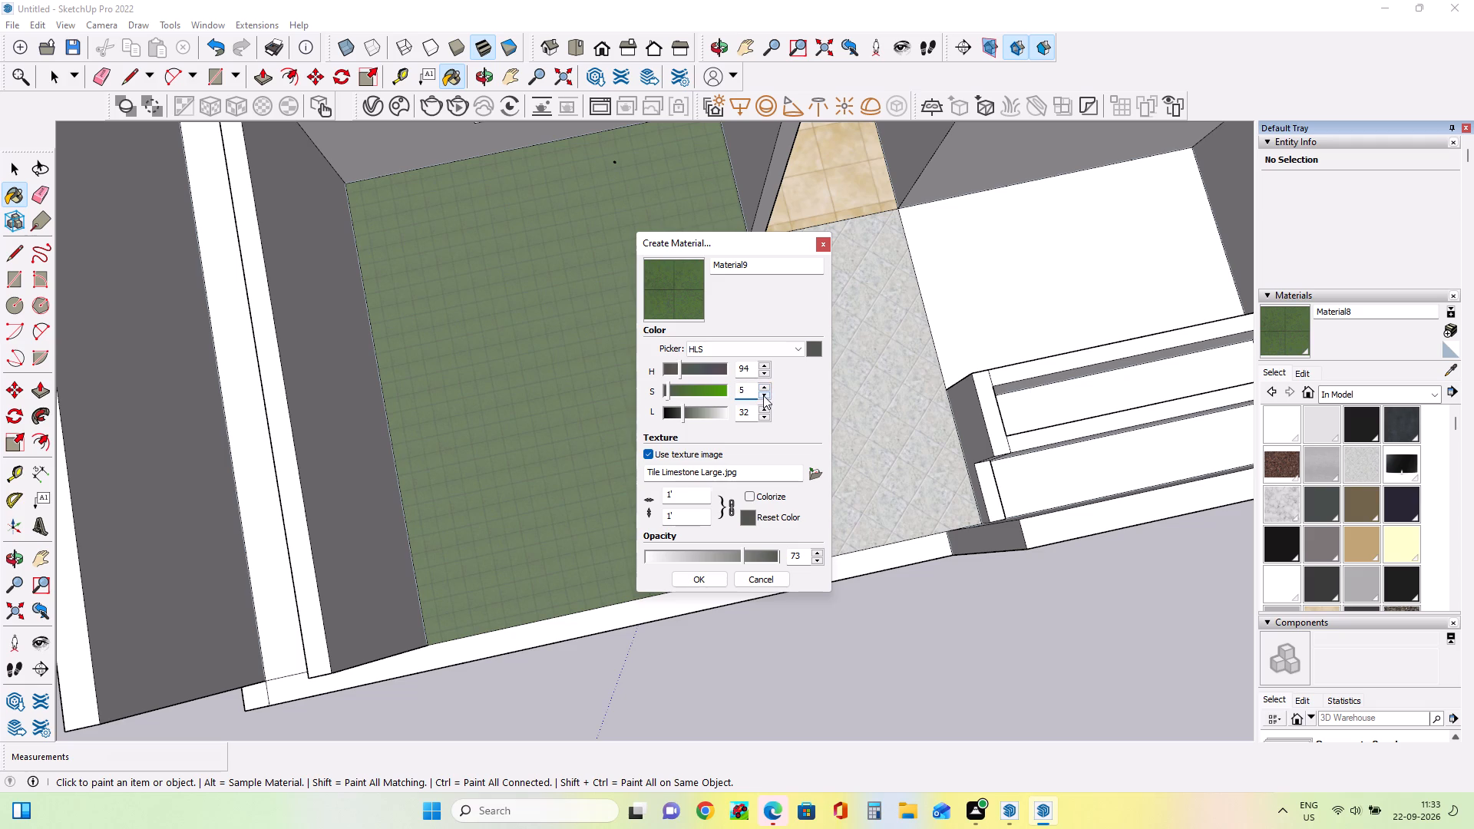
pyautogui.tripleClick(763, 395)
pyautogui.click(763, 395)
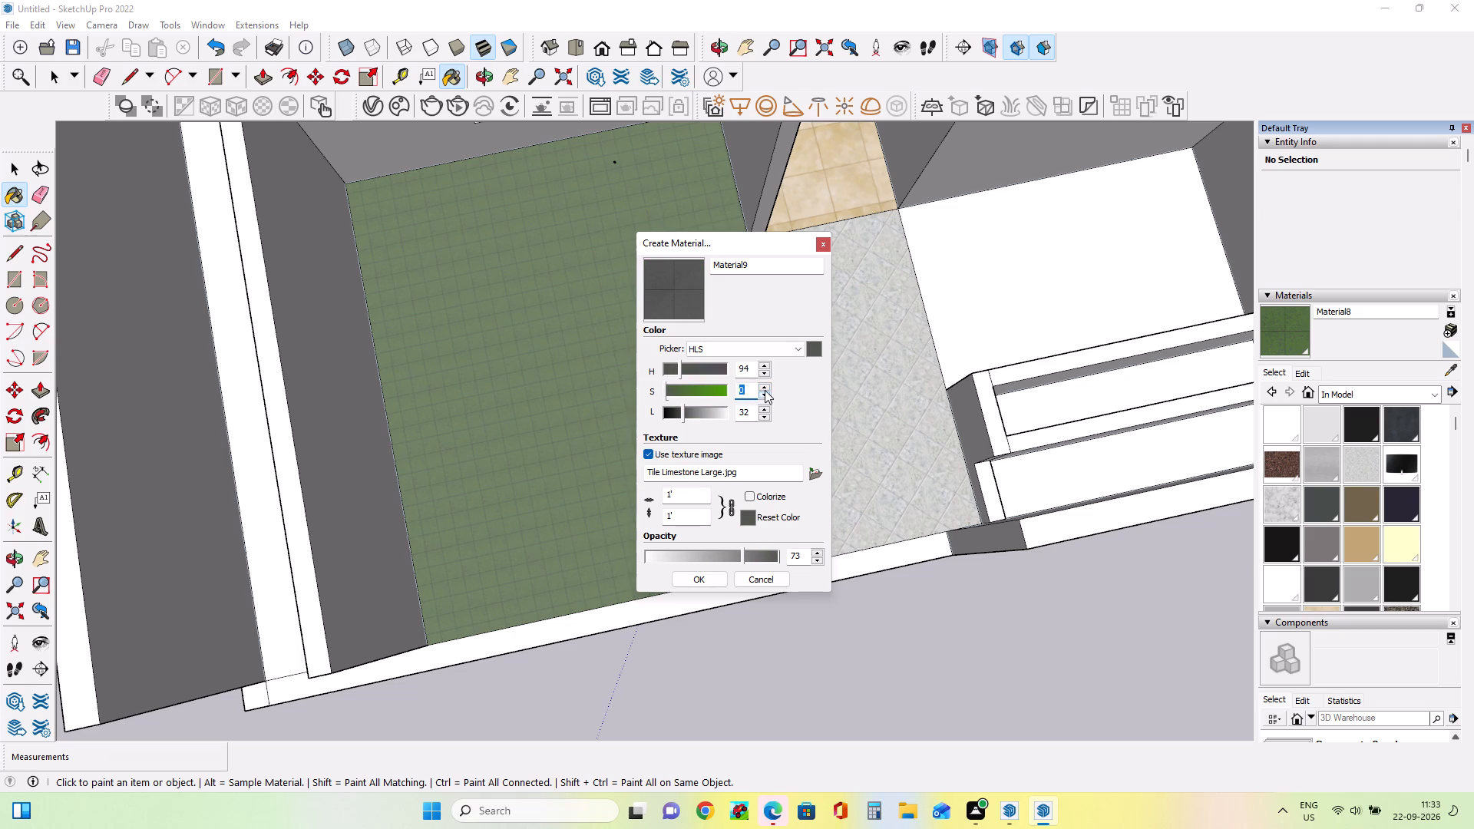
pyautogui.click(699, 409)
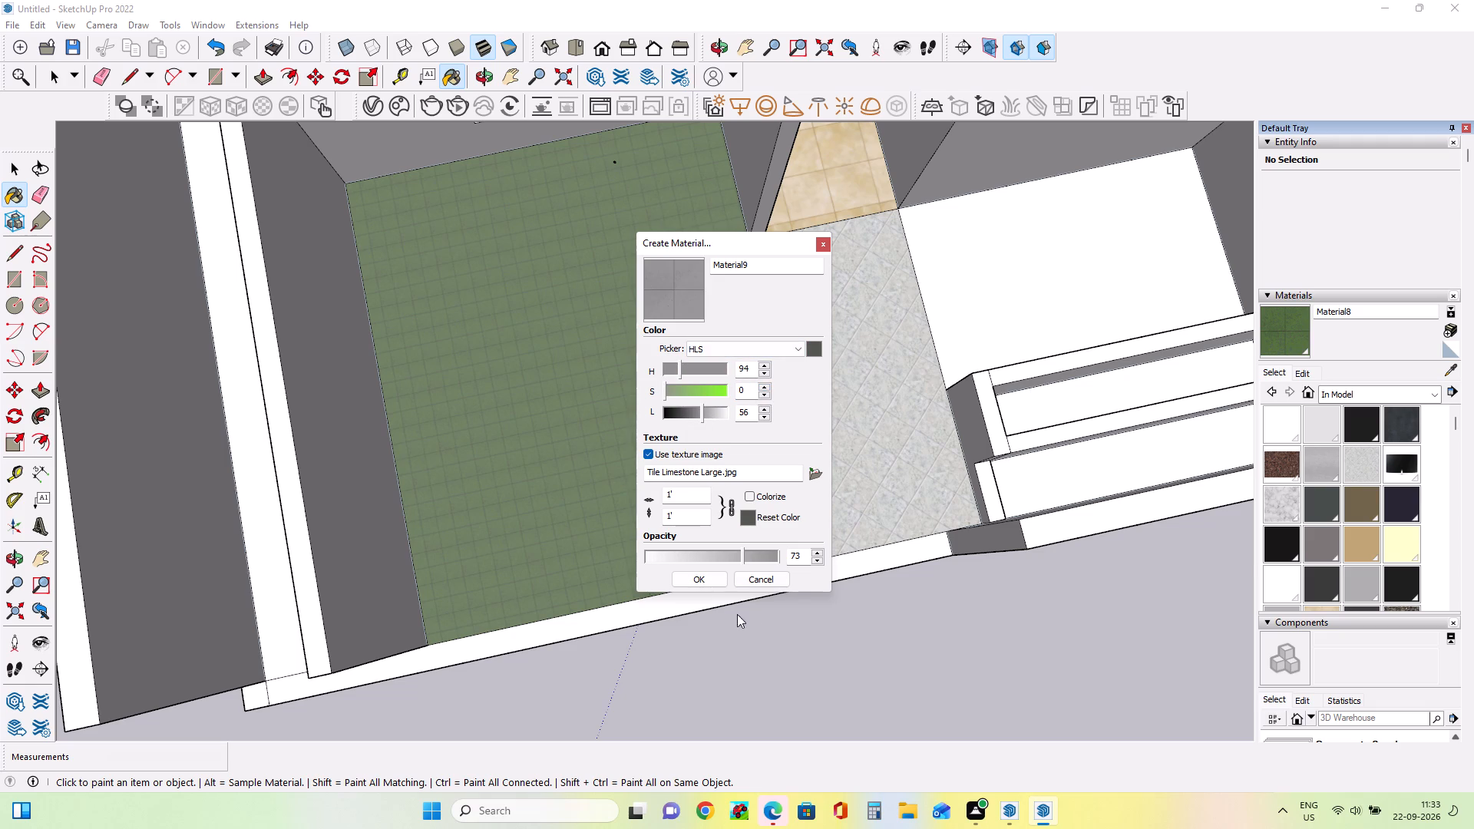
pyautogui.click(711, 584)
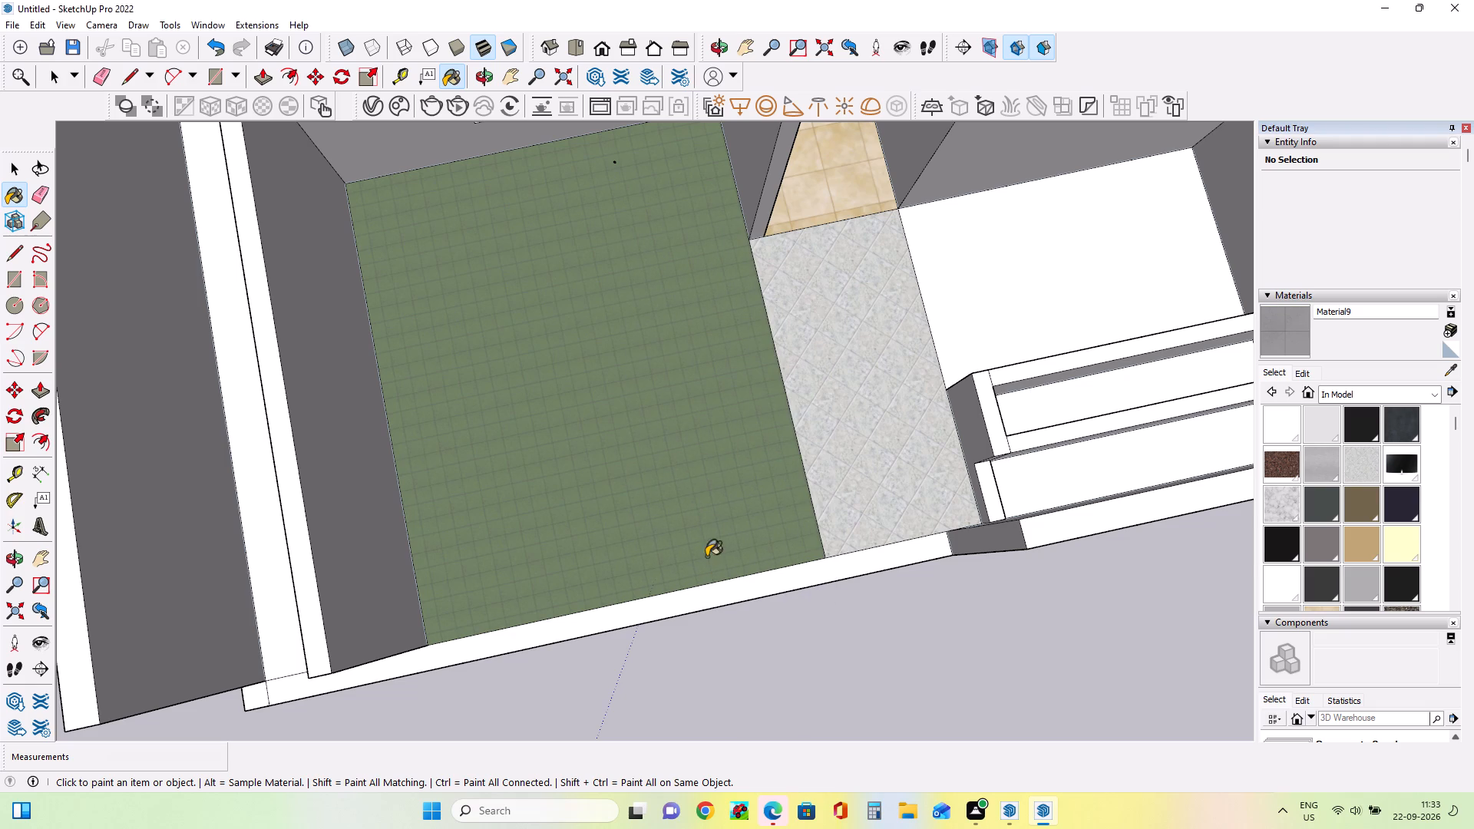
pyautogui.click(692, 462)
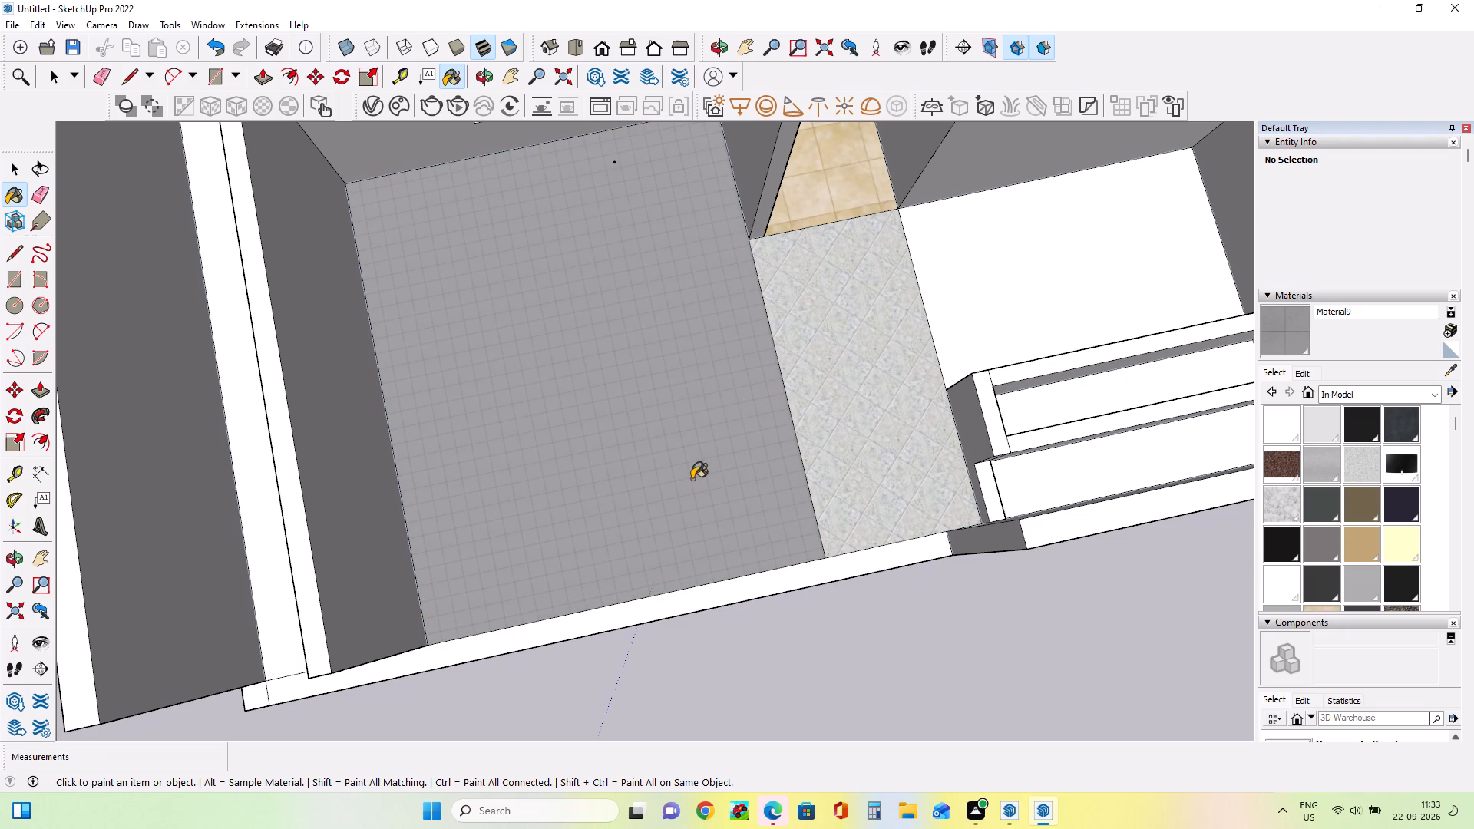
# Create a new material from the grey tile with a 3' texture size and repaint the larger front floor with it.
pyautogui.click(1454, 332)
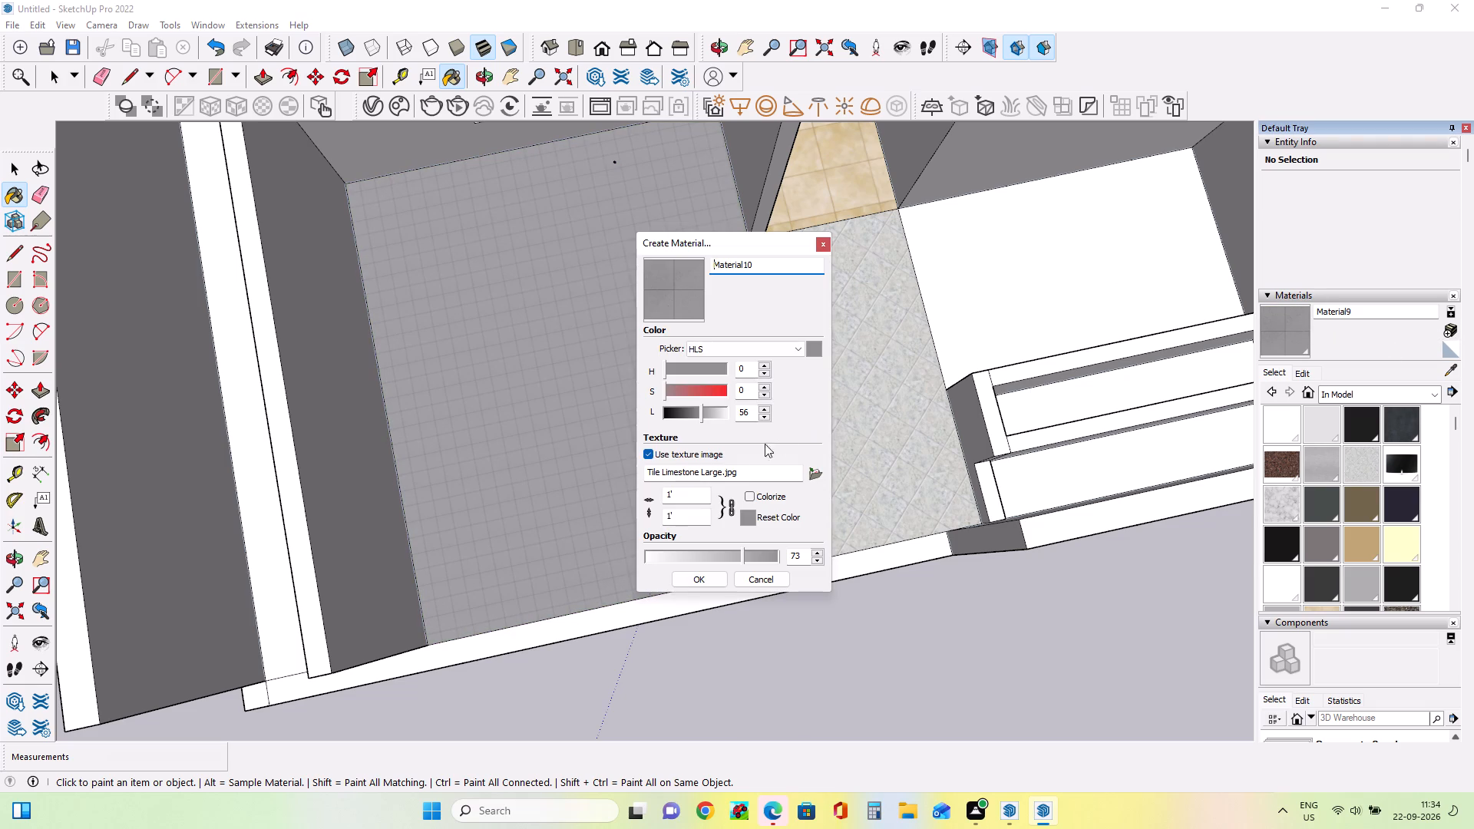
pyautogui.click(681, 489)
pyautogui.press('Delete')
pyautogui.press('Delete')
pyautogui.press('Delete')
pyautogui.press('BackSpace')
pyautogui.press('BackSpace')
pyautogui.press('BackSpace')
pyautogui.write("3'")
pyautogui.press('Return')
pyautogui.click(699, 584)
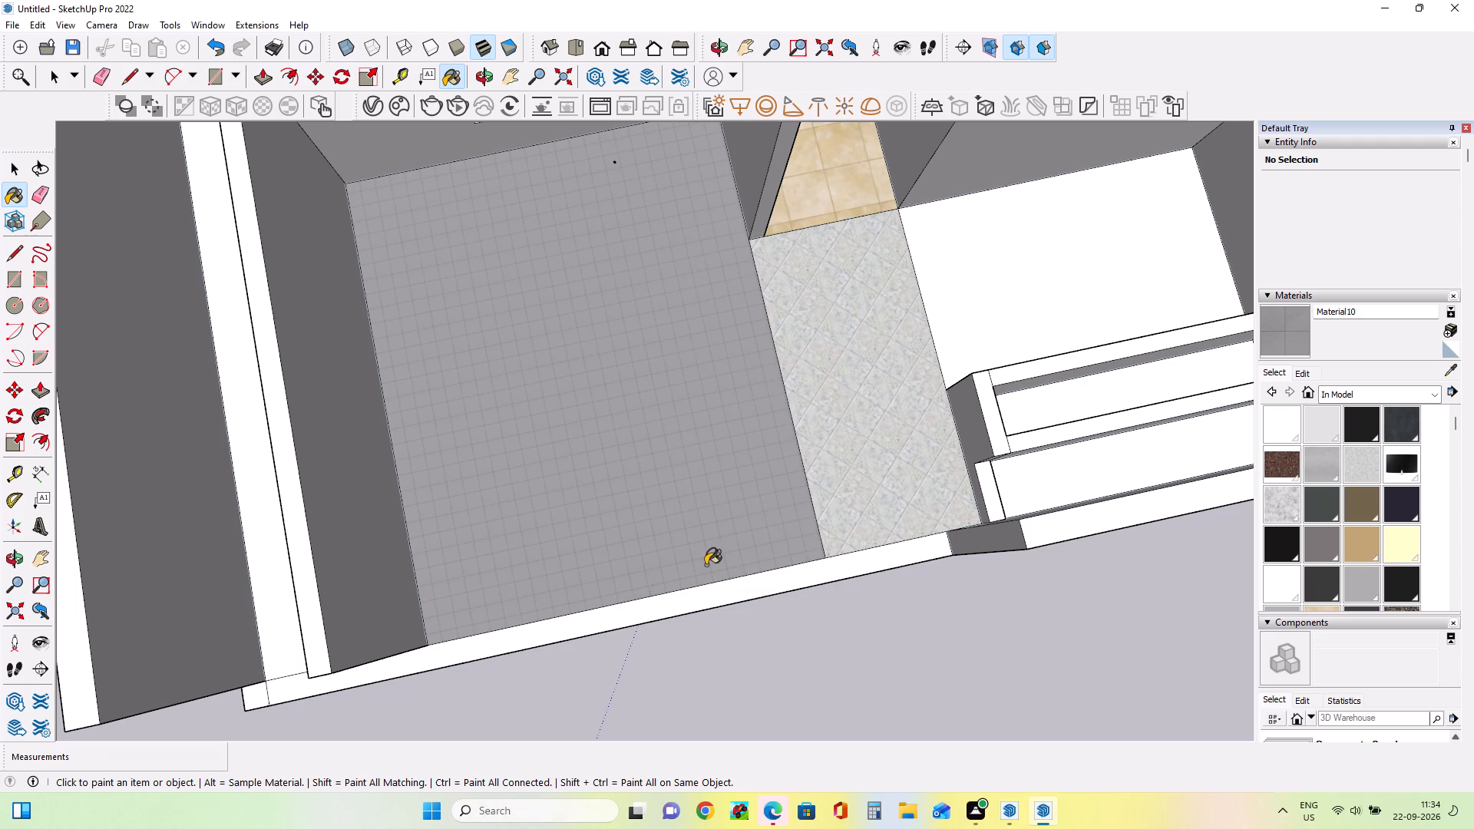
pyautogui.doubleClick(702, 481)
# Create another material from the grey tile with a 2' texture size and repaint the larger front floor with it.
pyautogui.scroll(-6, 587, 550)
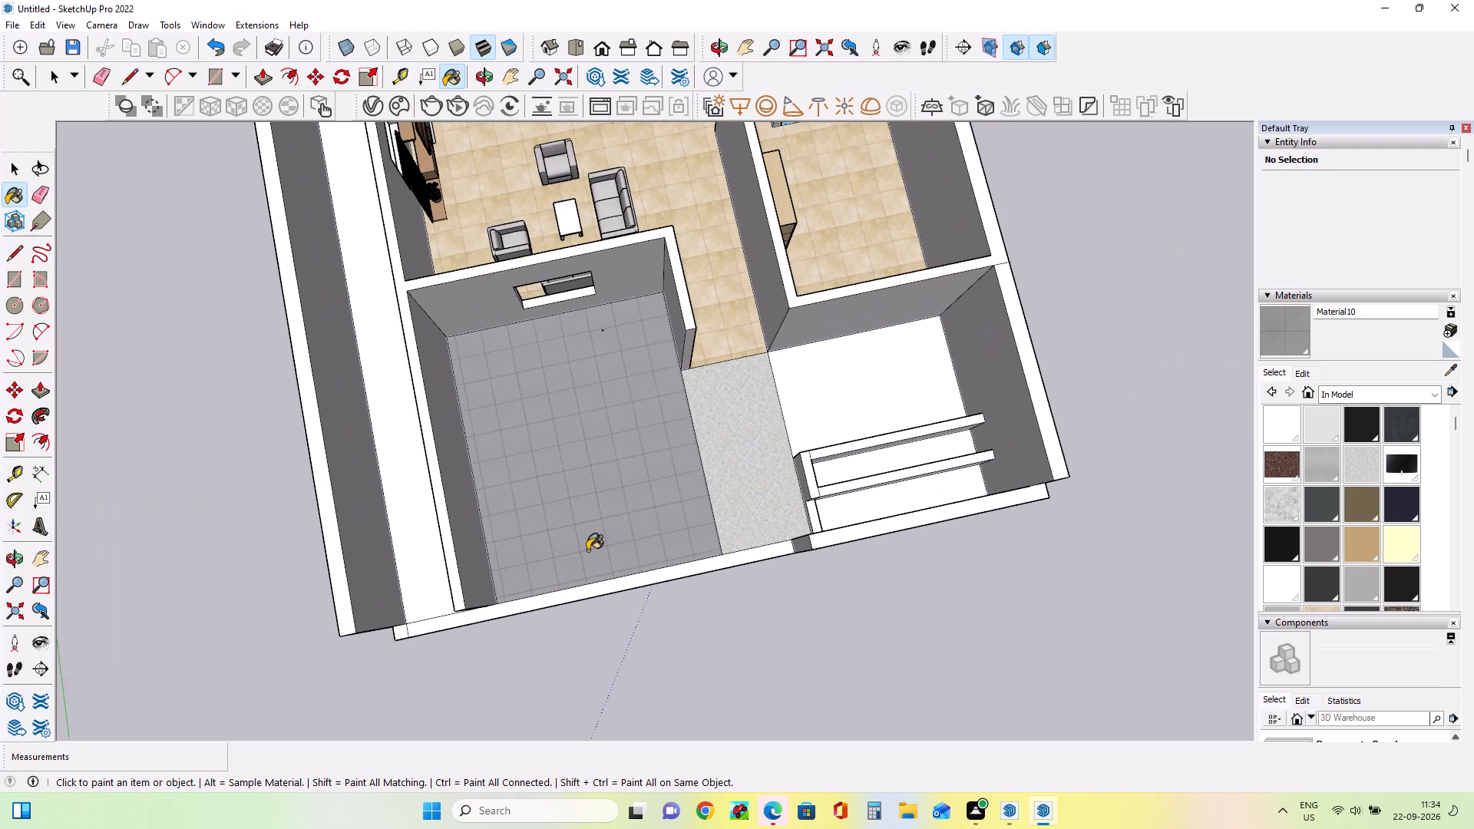
pyautogui.scroll(-2, 588, 549)
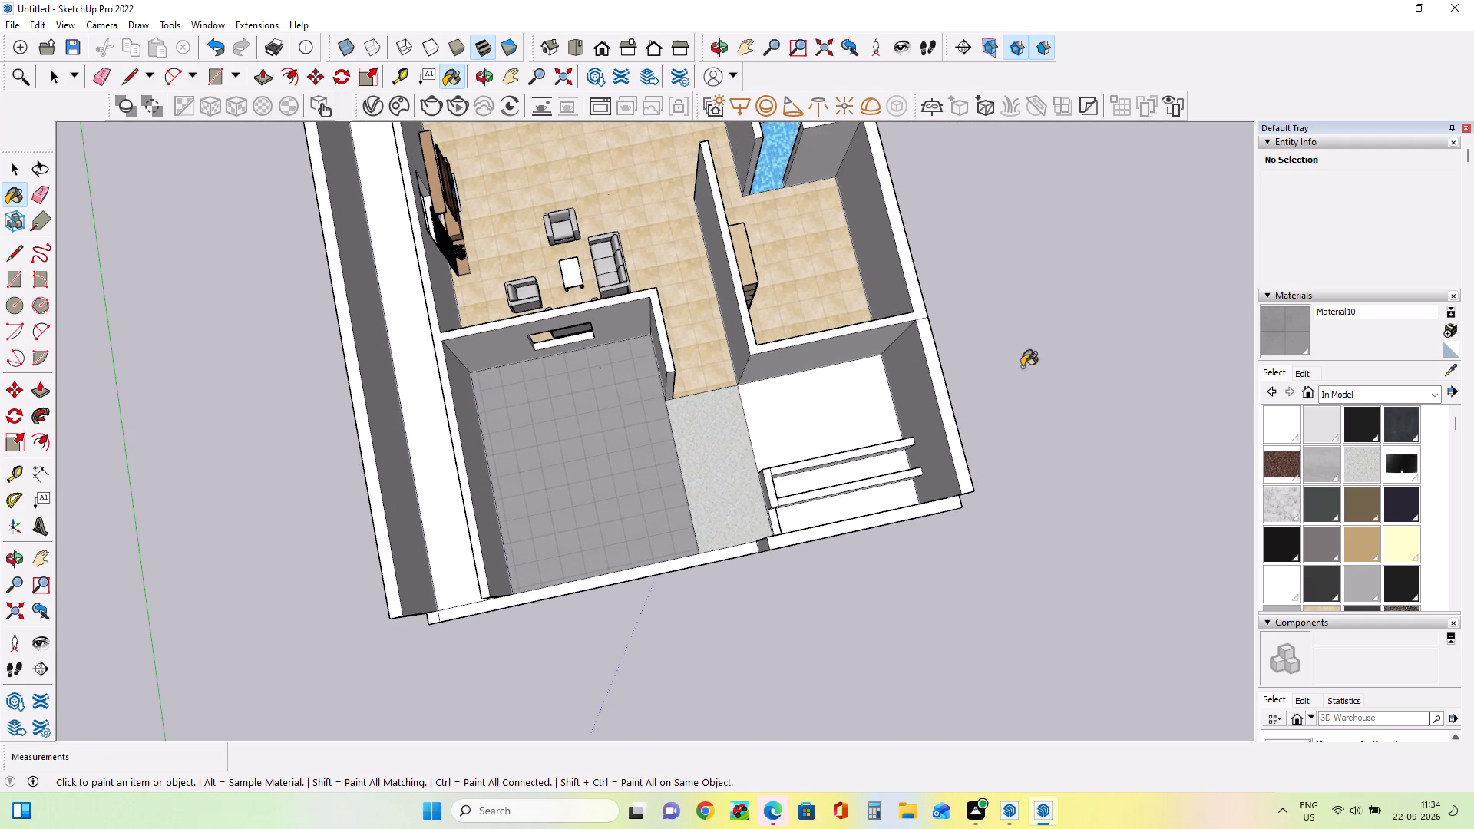
pyautogui.click(1451, 337)
pyautogui.rightClick(1451, 337)
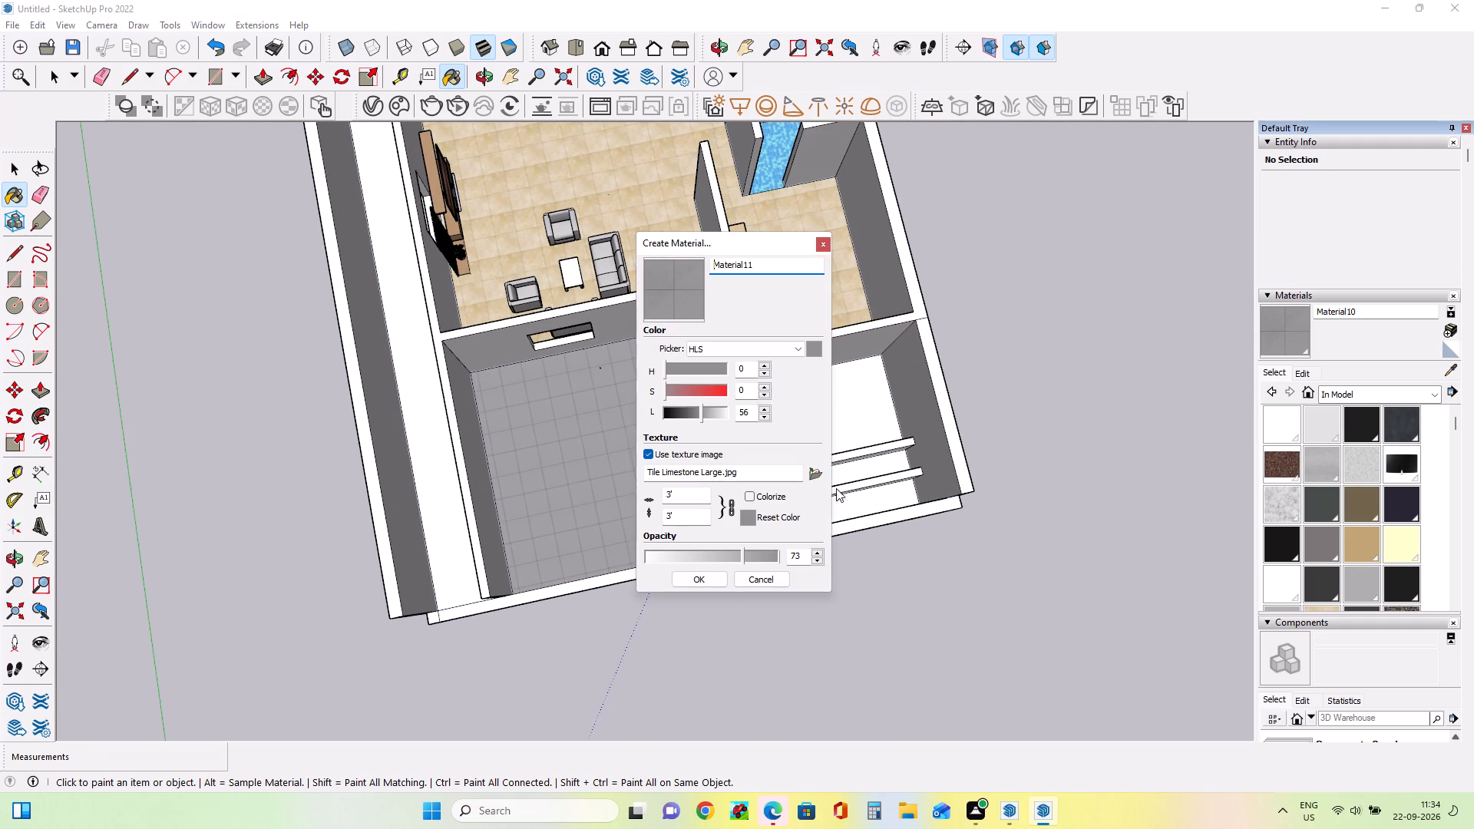
pyautogui.click(689, 501)
pyautogui.press('BackSpace')
pyautogui.press('BackSpace')
pyautogui.press('BackSpace')
pyautogui.write("2'")
pyautogui.press('Return')
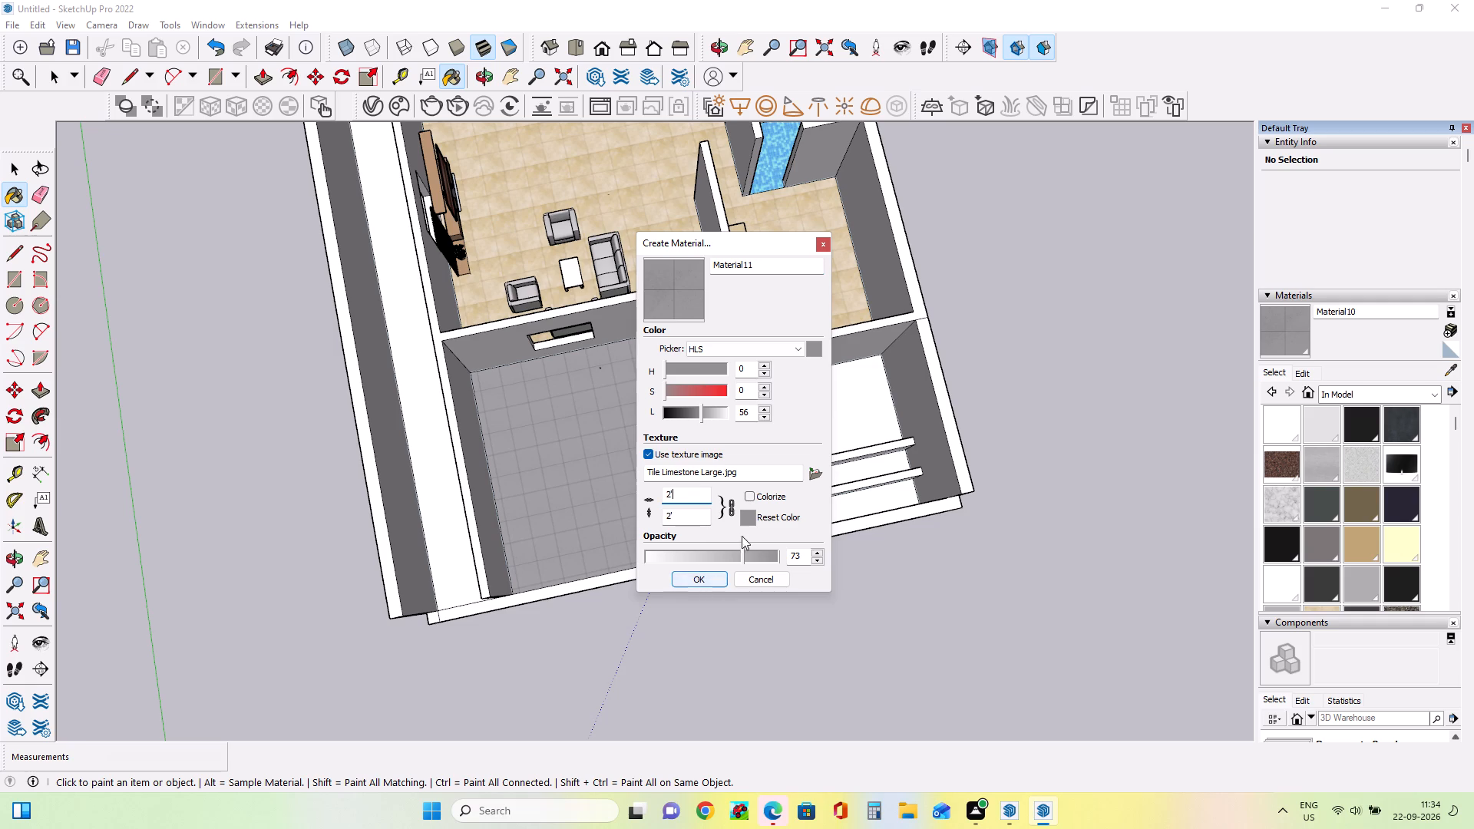
pyautogui.click(713, 586)
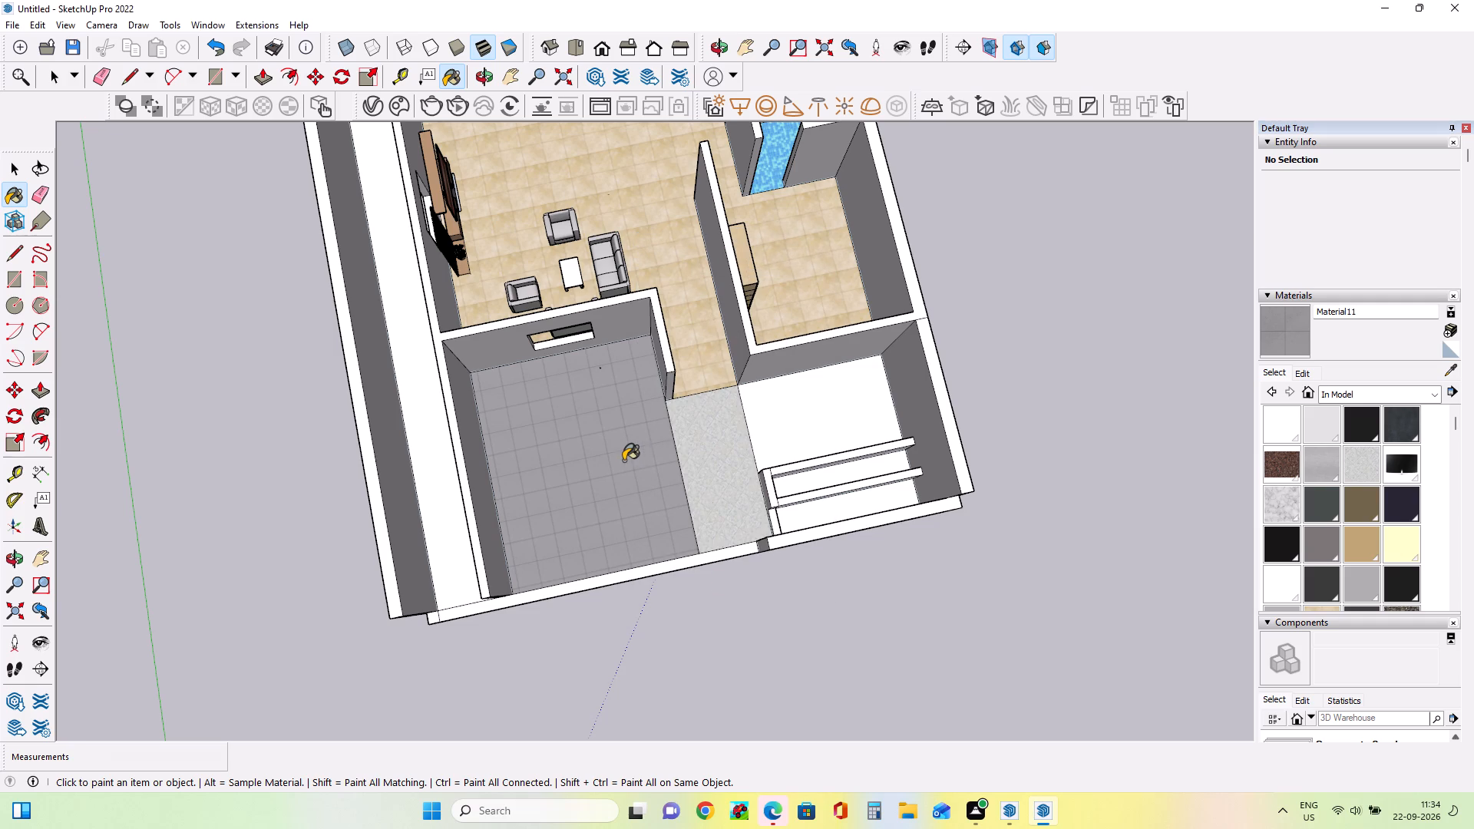
pyautogui.tripleClick(611, 471)
# Draw a 4' 6" × 4' 6" rectangle across the beige-tiled passage floor, starting where it meets the front entrance floor.
pyautogui.scroll(2, 649, 511)
pyautogui.scroll(-6, 650, 507)
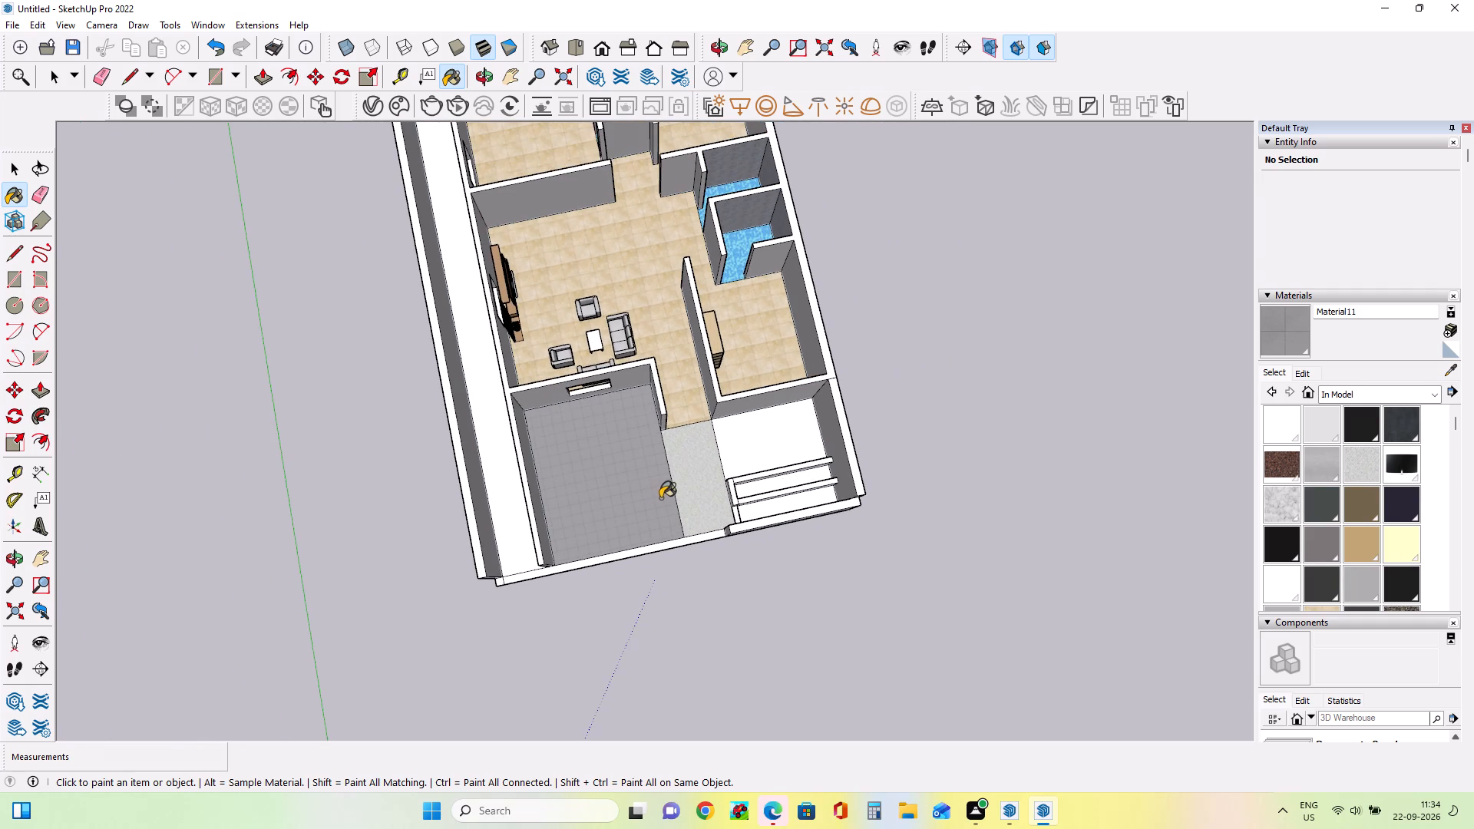
pyautogui.scroll(2, 712, 502)
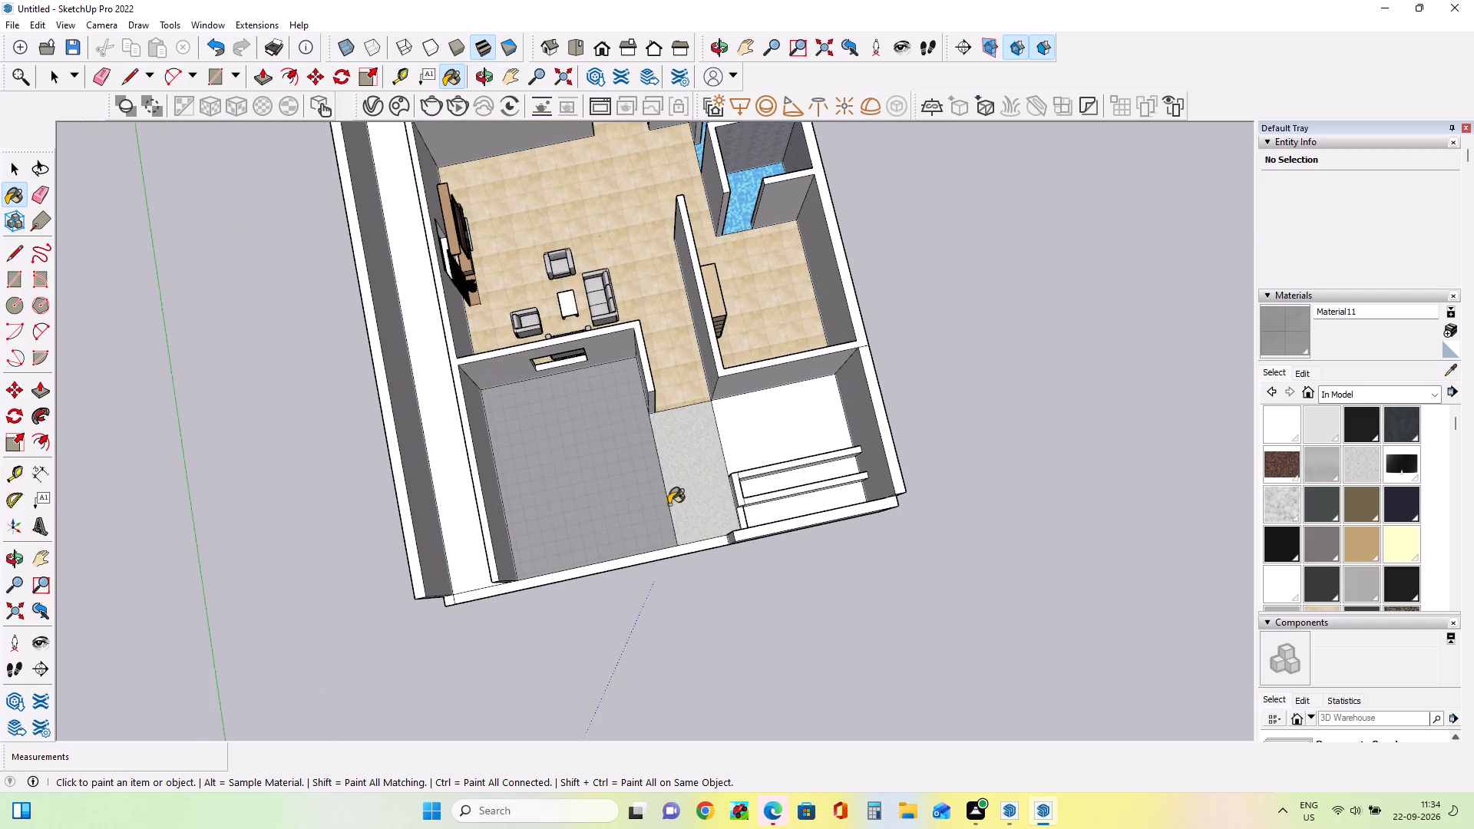
pyautogui.scroll(1, 669, 504)
pyautogui.moveTo(669, 504); pyautogui.dragTo(695, 451, button='middle')
pyautogui.moveTo(674, 485); pyautogui.dragTo(662, 424, button='middle')
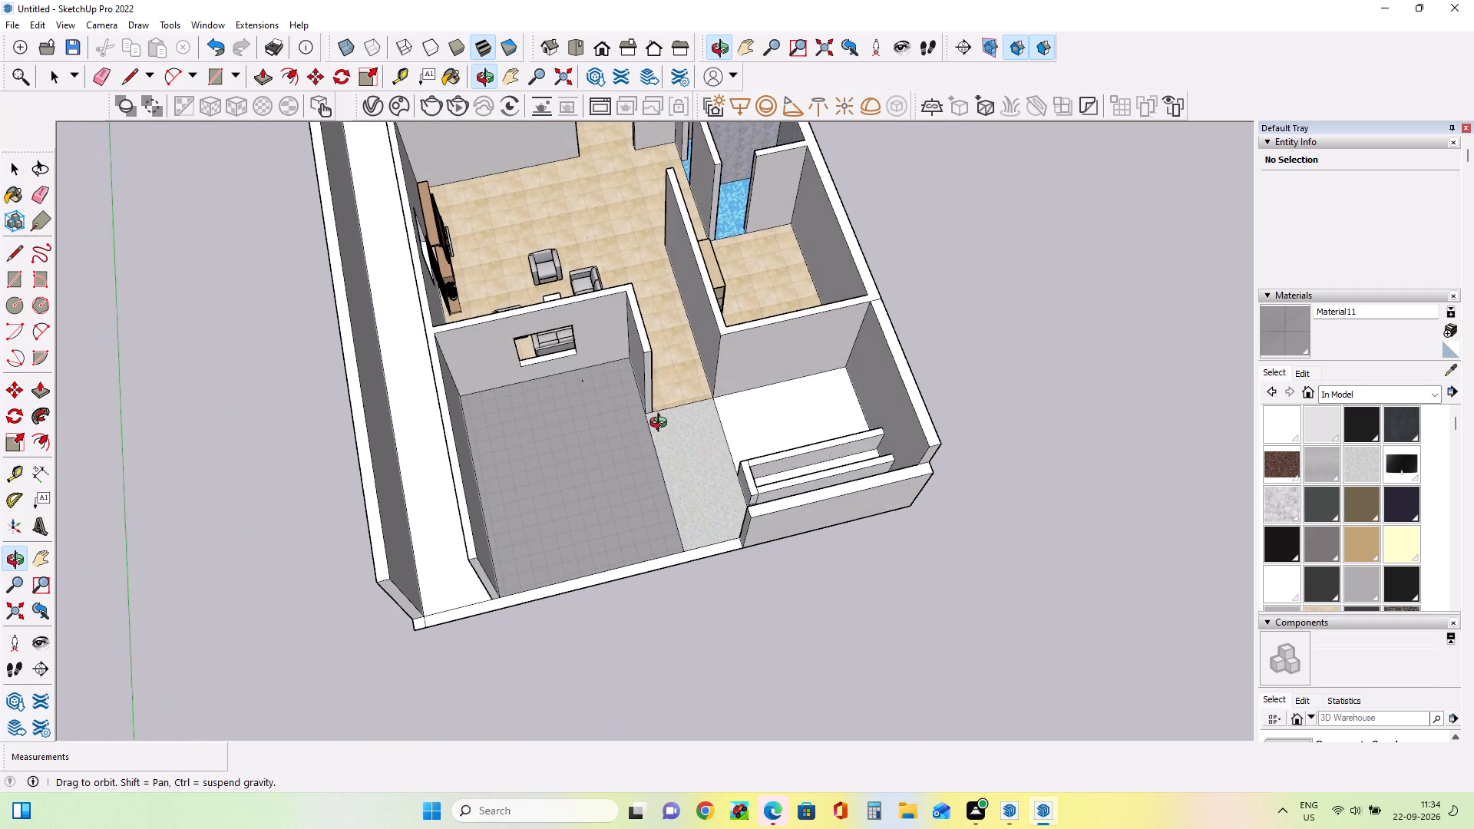
pyautogui.moveTo(662, 424); pyautogui.dragTo(653, 403, button='middle')
pyautogui.scroll(2, 689, 419)
pyautogui.moveTo(706, 429); pyautogui.dragTo(698, 457, button='middle')
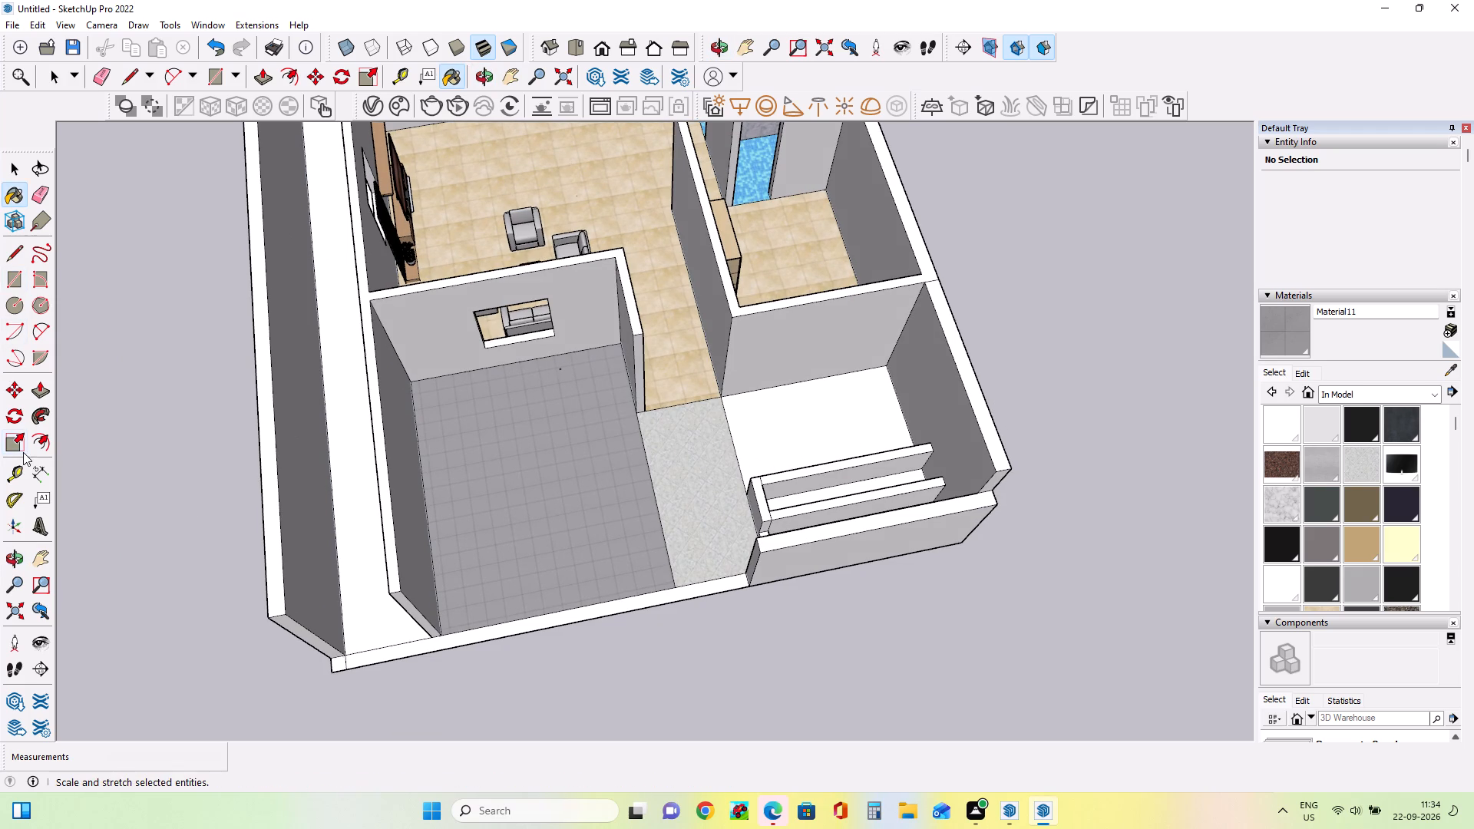
pyautogui.click(14, 278)
pyautogui.scroll(1, 638, 428)
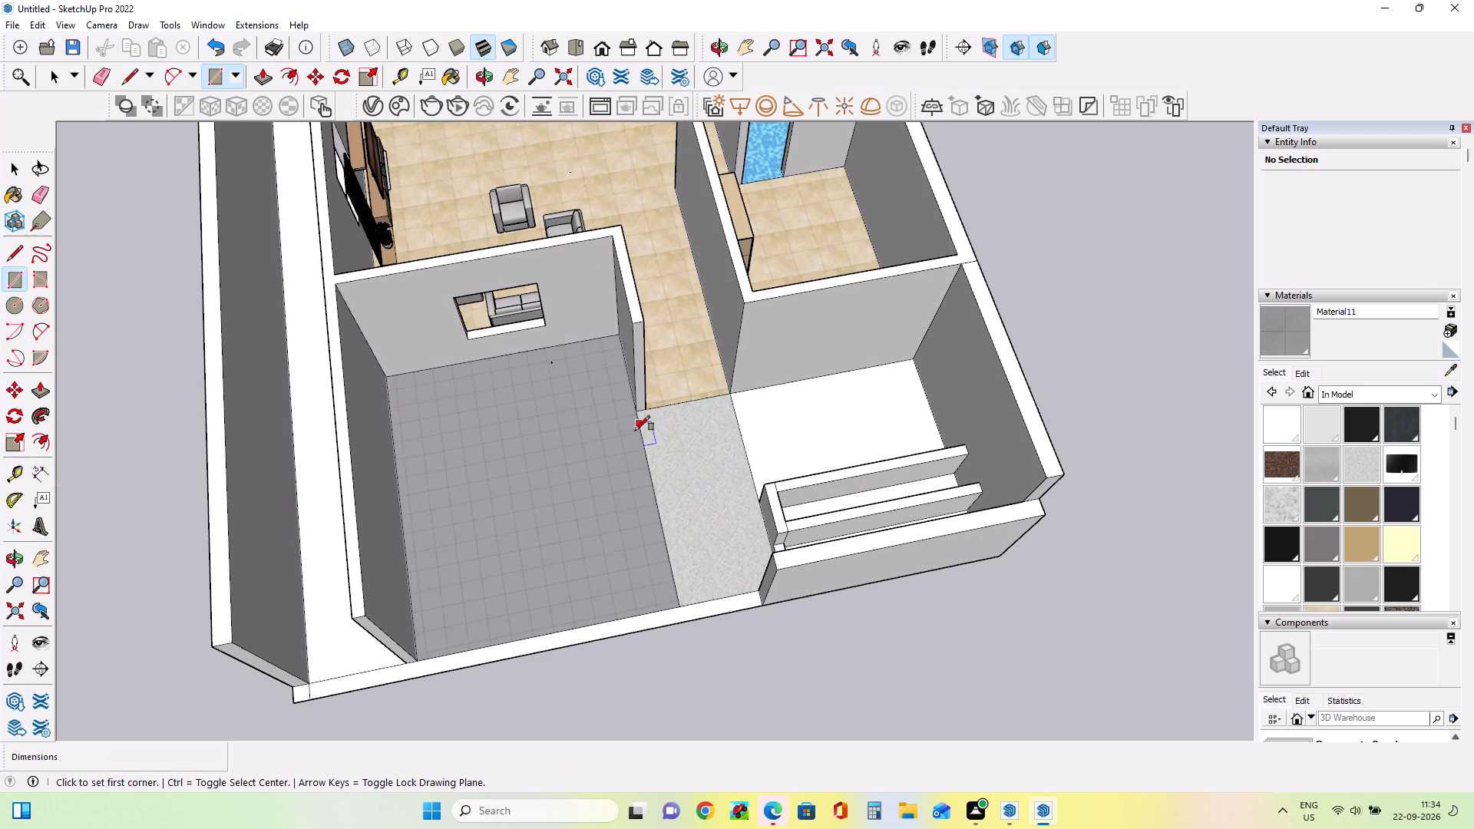
pyautogui.moveTo(640, 434); pyautogui.dragTo(587, 437, button='middle')
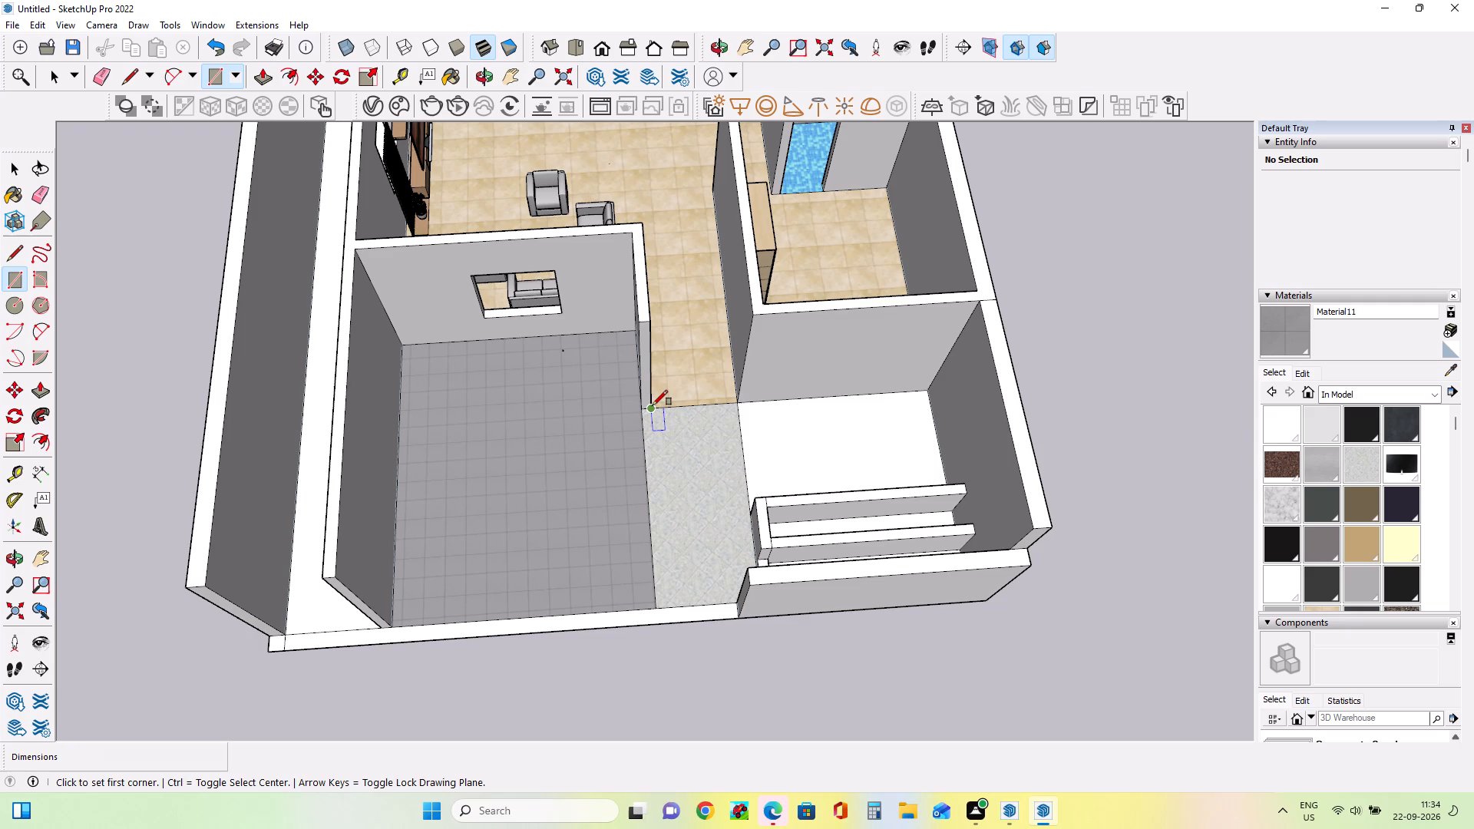
pyautogui.click(653, 405)
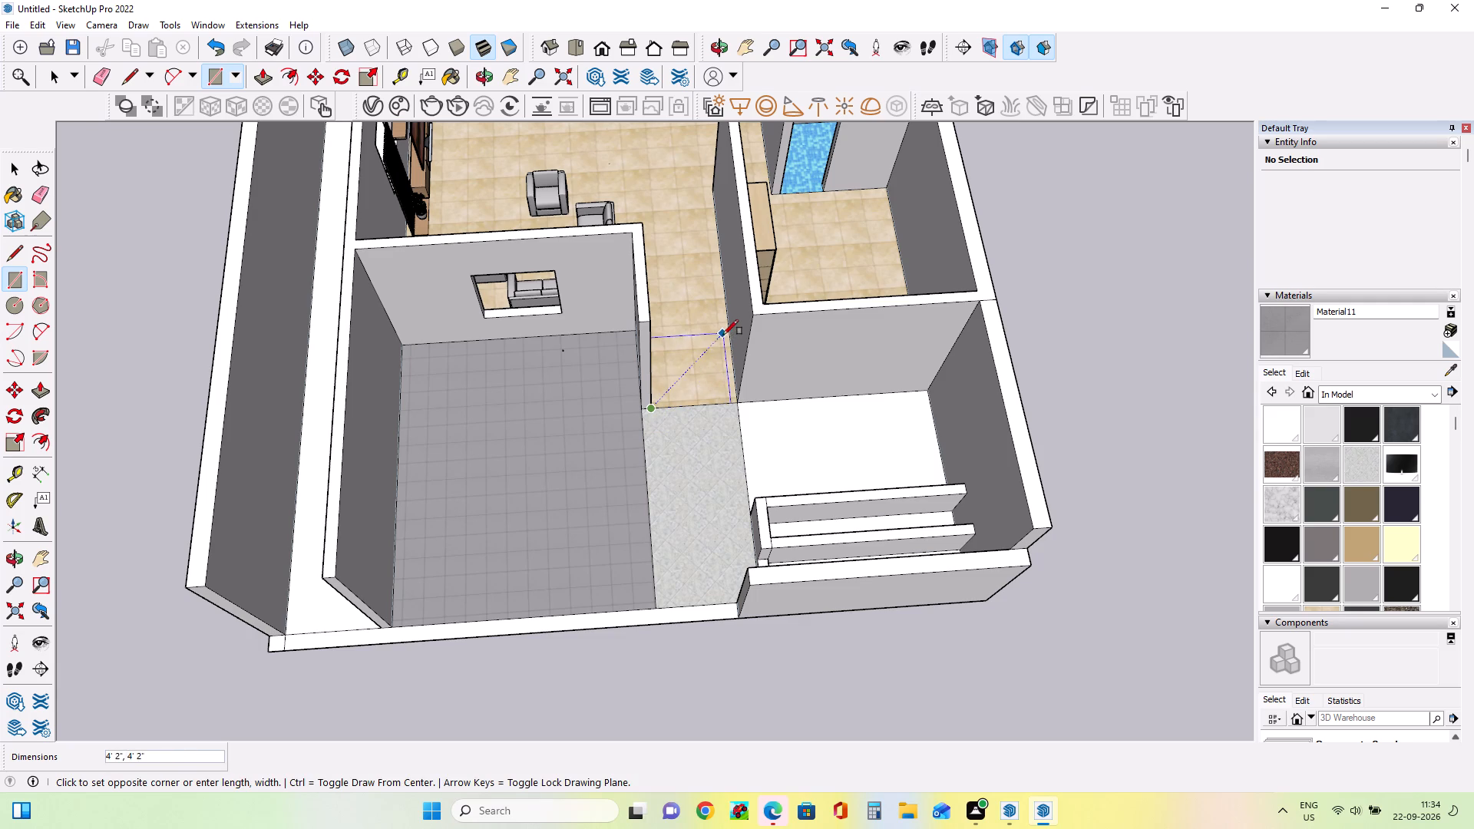
pyautogui.click(733, 331)
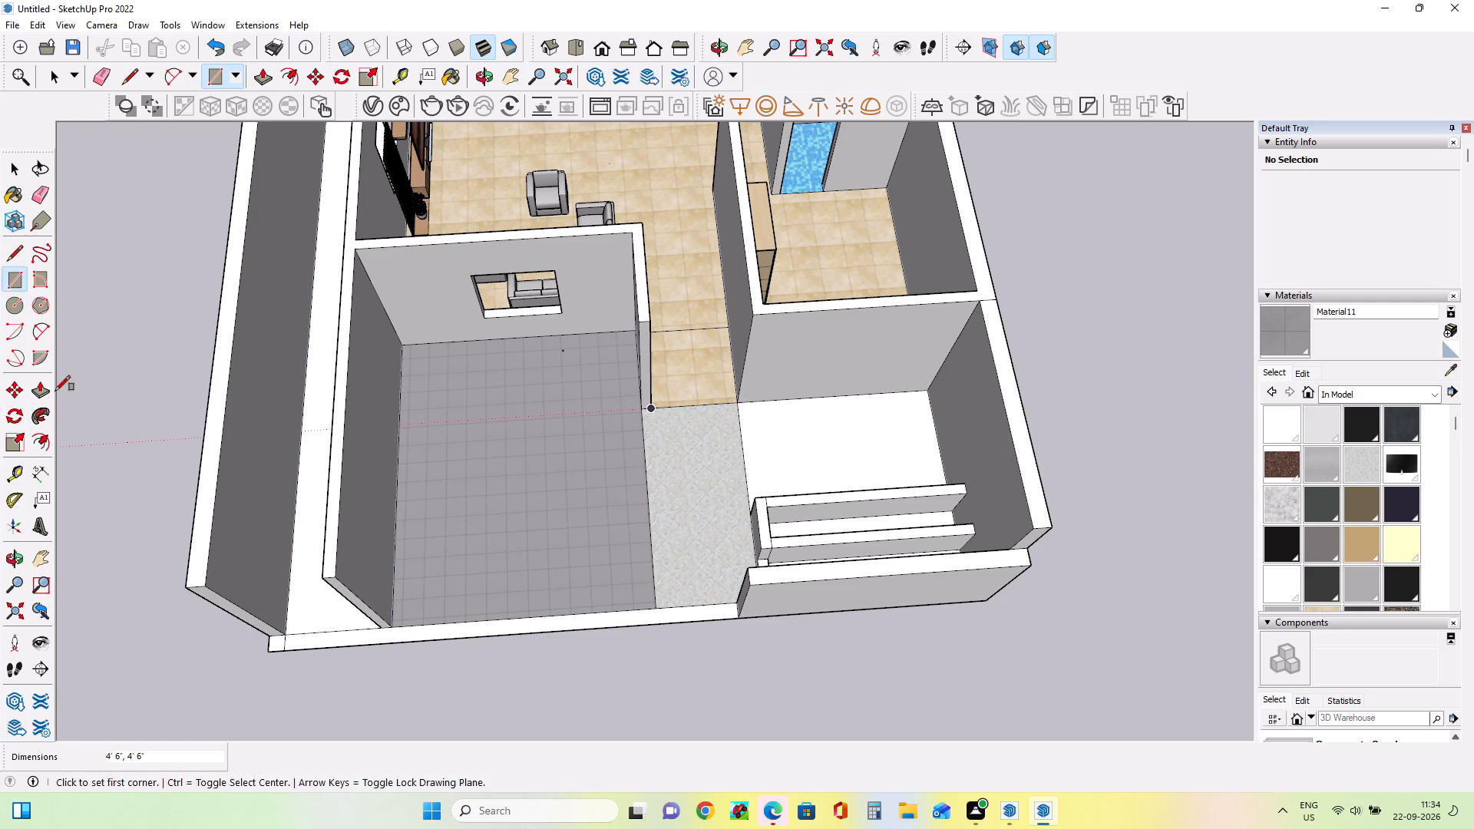
# Push/Pull the square in the passage floor upward by about 1' 9 7/8" into a raised block.
pyautogui.click(36, 397)
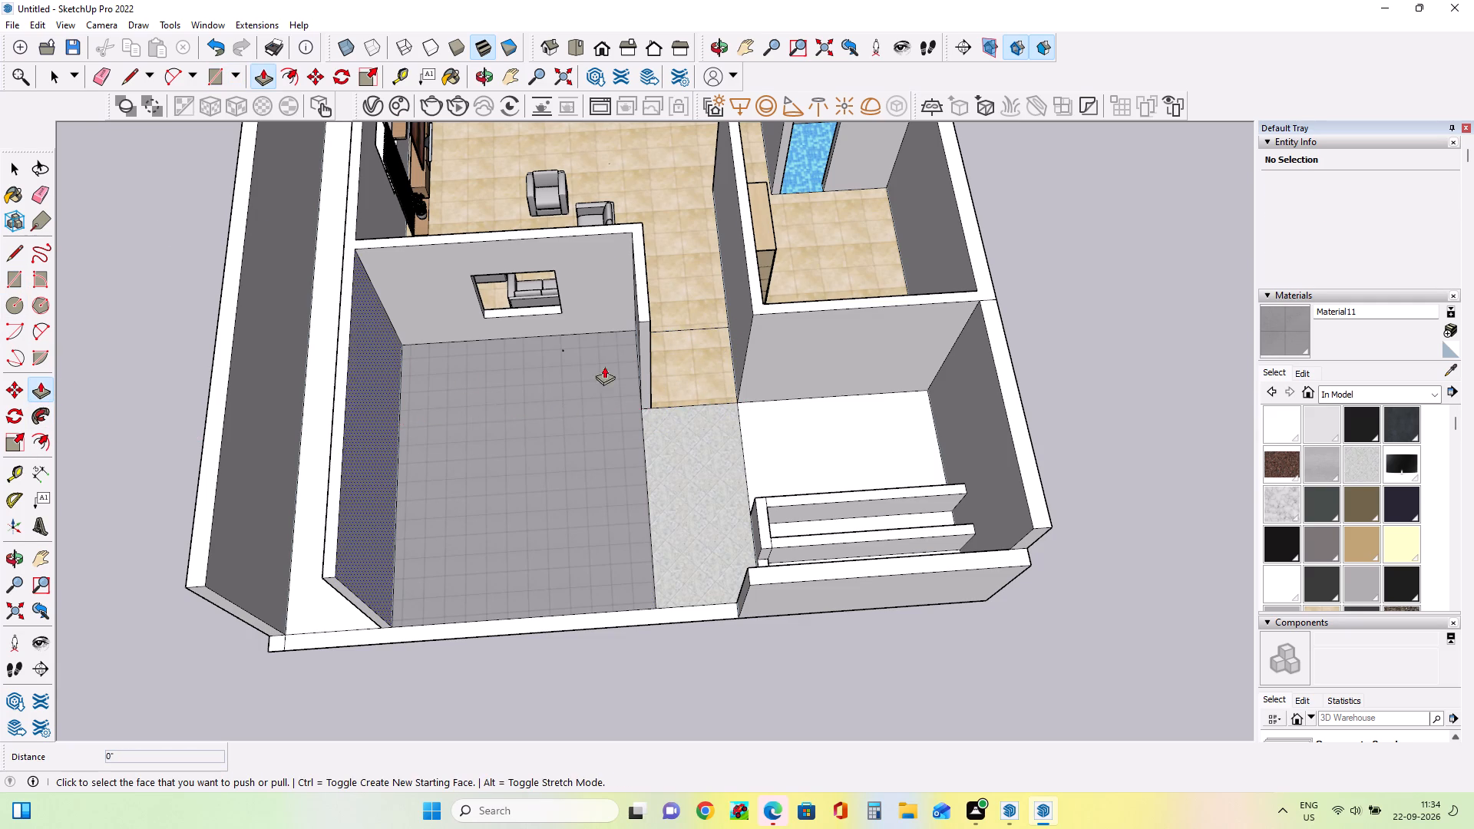
pyautogui.click(685, 378)
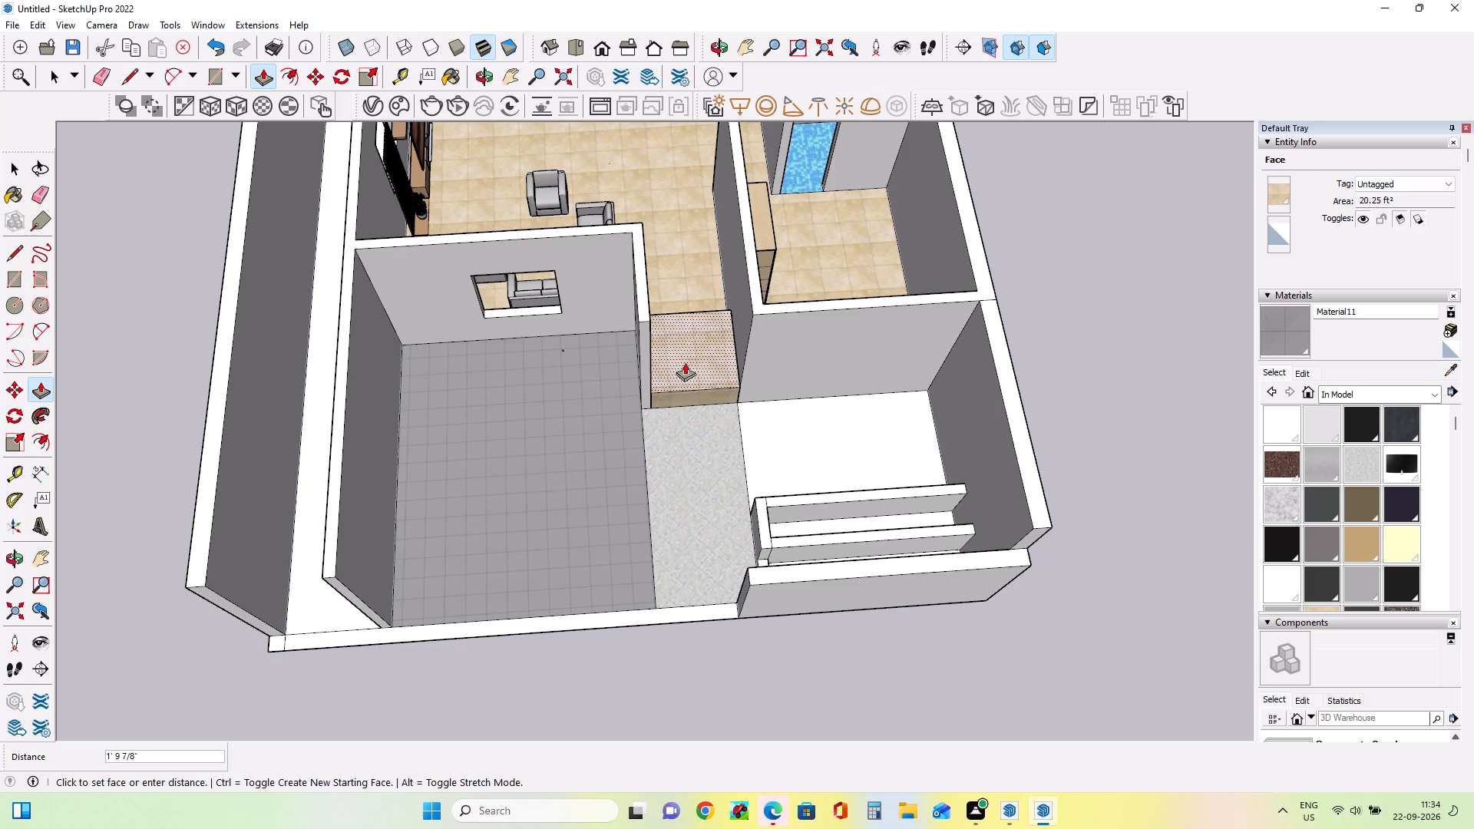
pyautogui.click(685, 362)
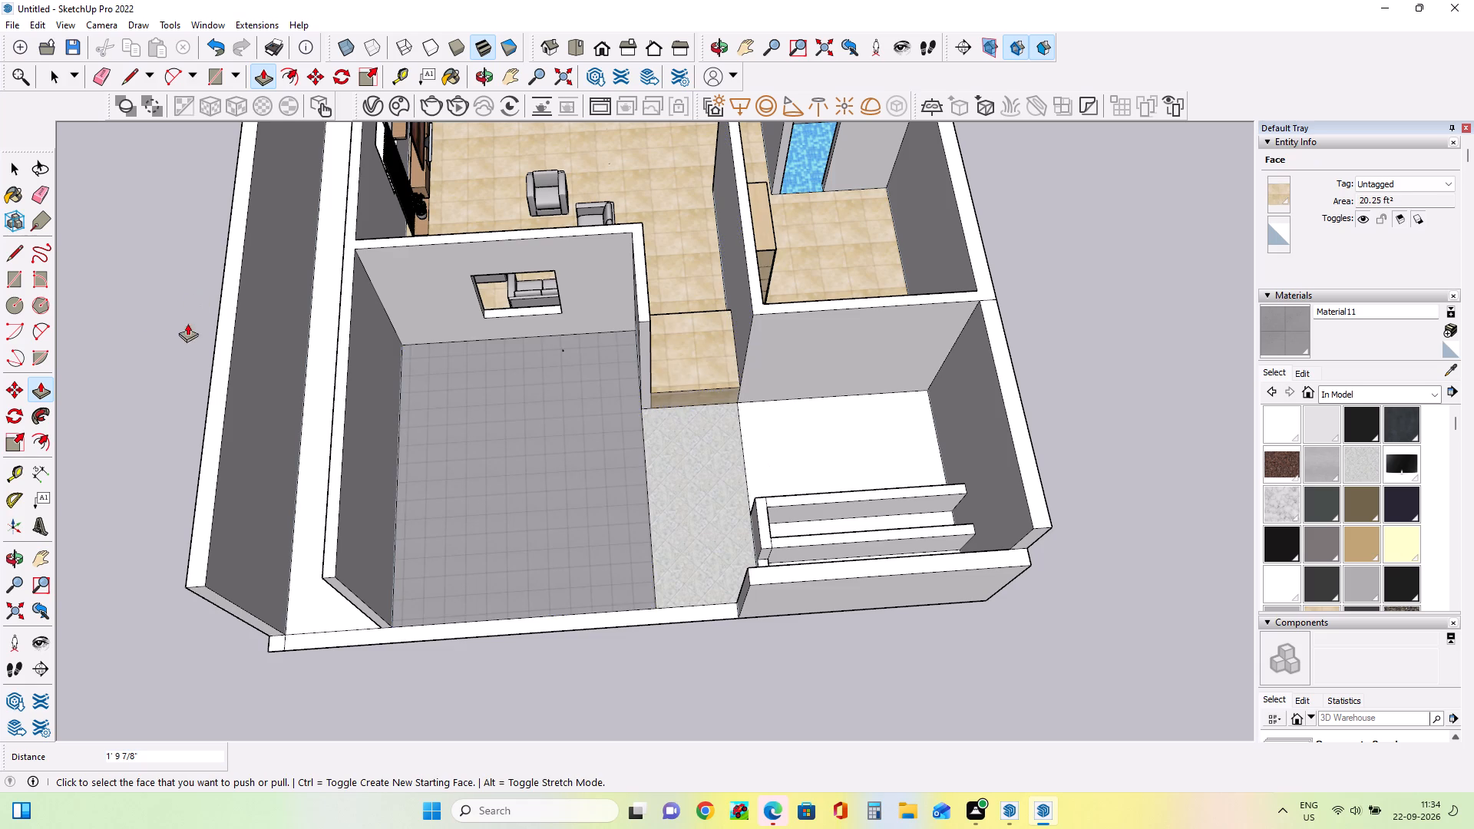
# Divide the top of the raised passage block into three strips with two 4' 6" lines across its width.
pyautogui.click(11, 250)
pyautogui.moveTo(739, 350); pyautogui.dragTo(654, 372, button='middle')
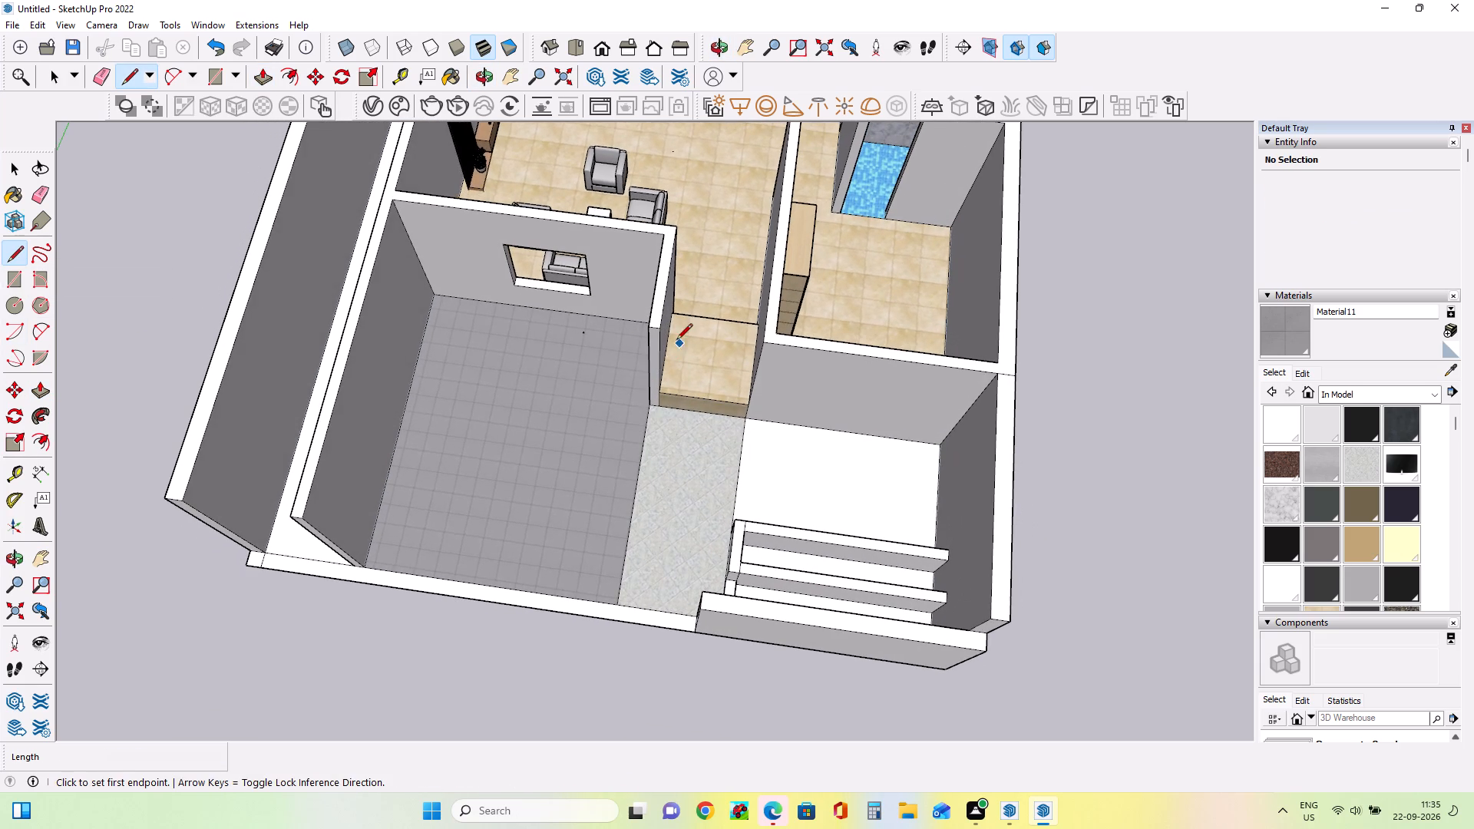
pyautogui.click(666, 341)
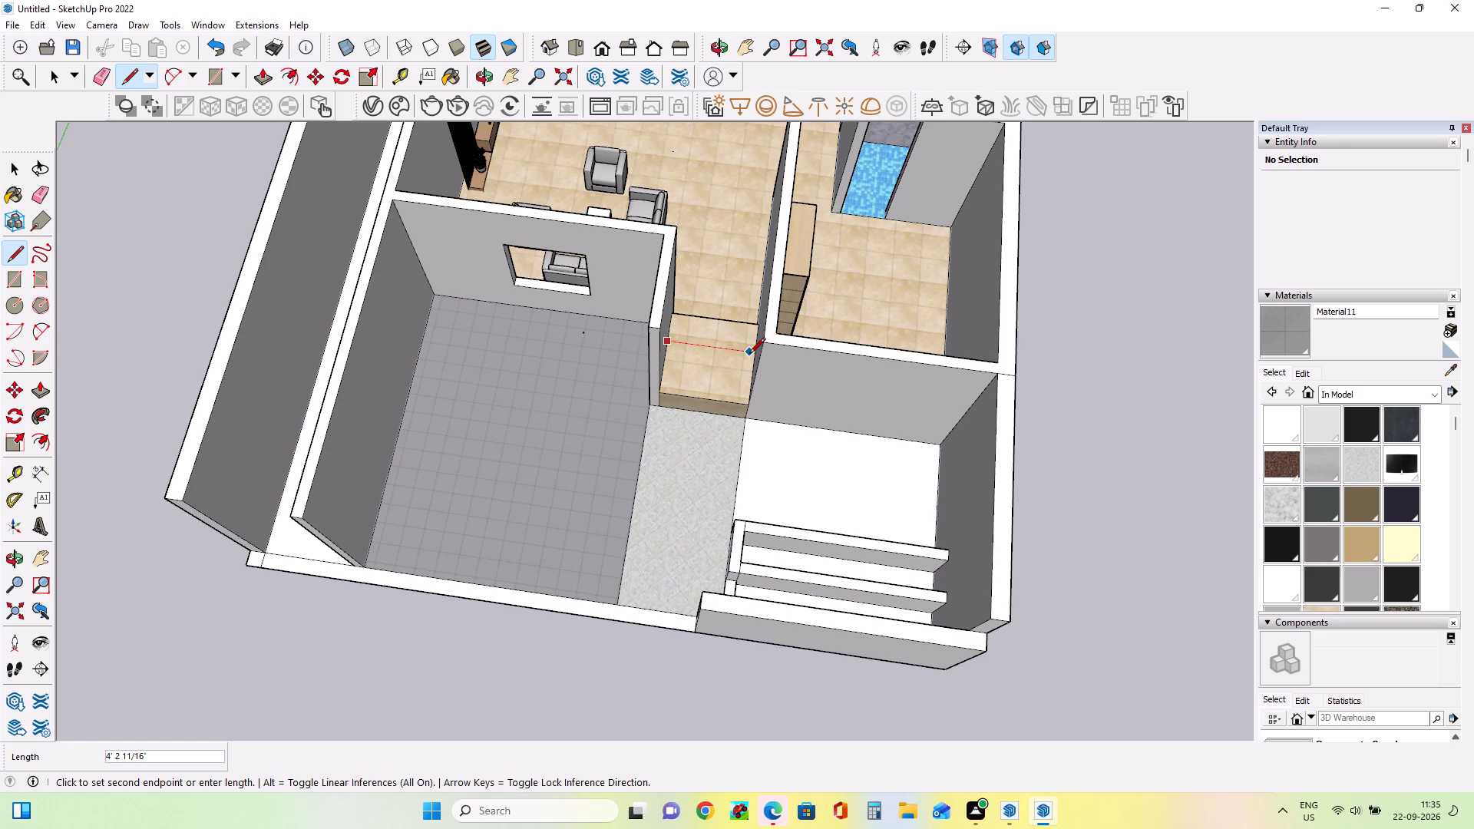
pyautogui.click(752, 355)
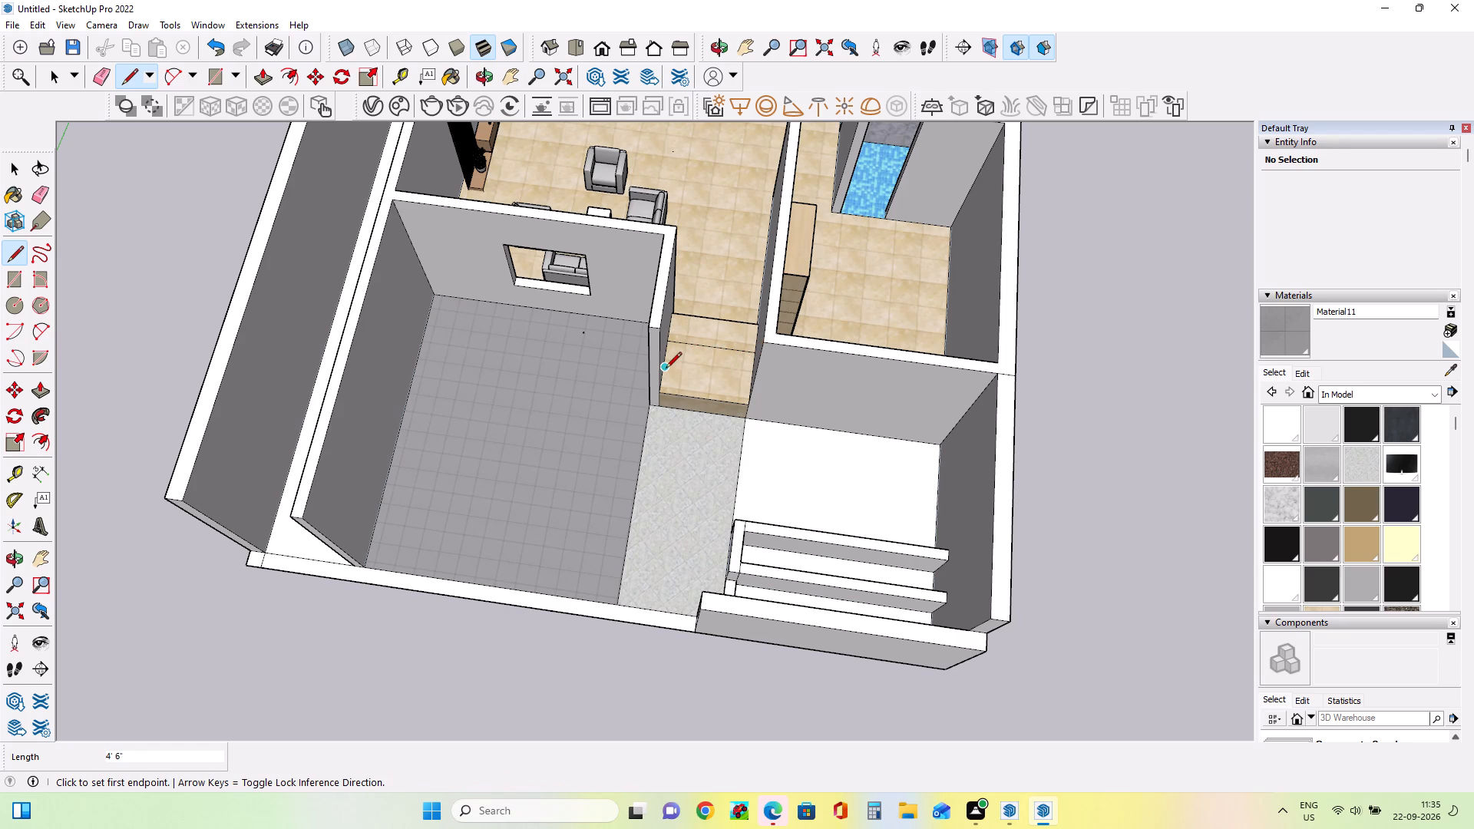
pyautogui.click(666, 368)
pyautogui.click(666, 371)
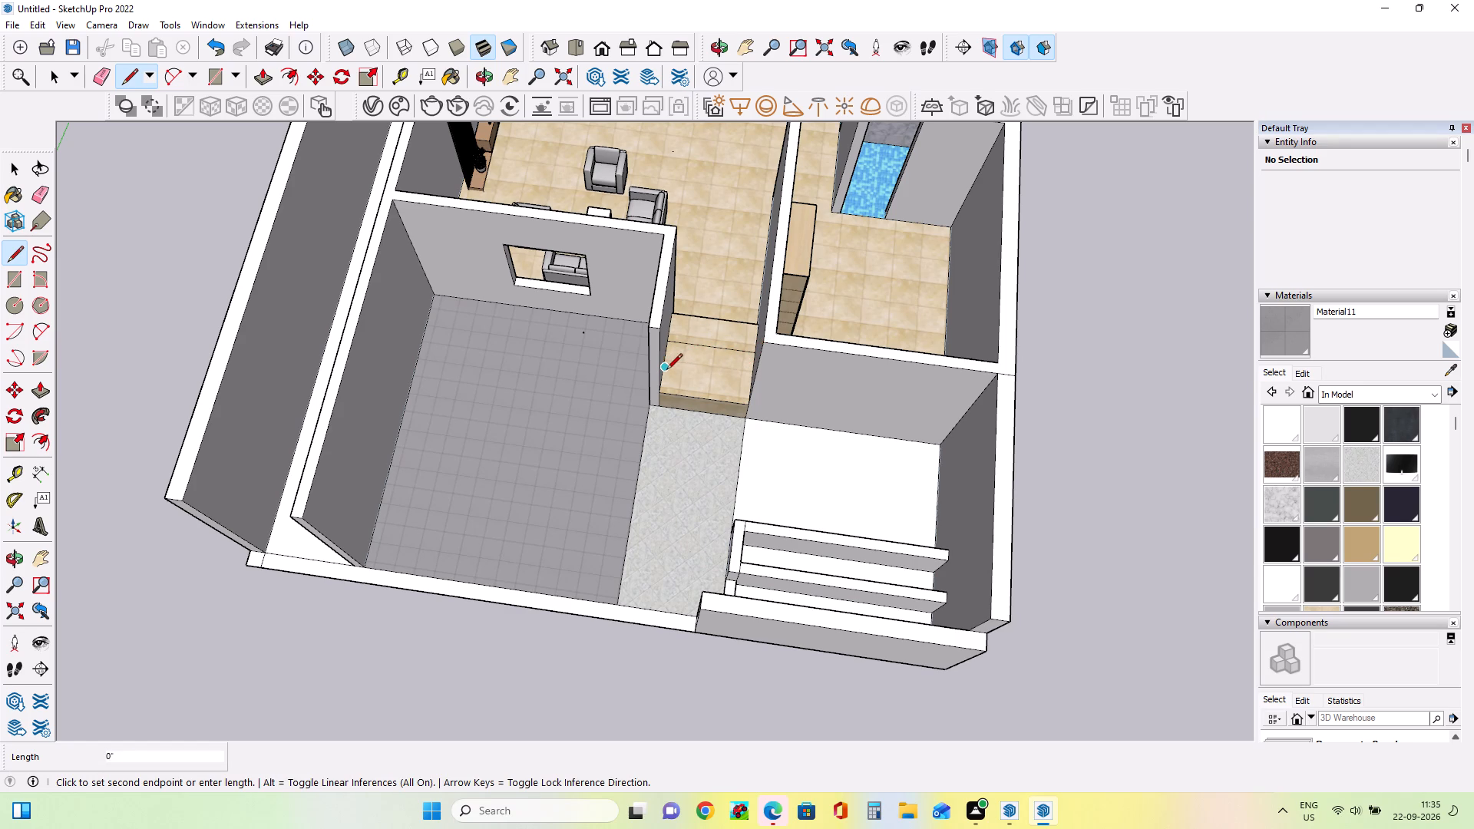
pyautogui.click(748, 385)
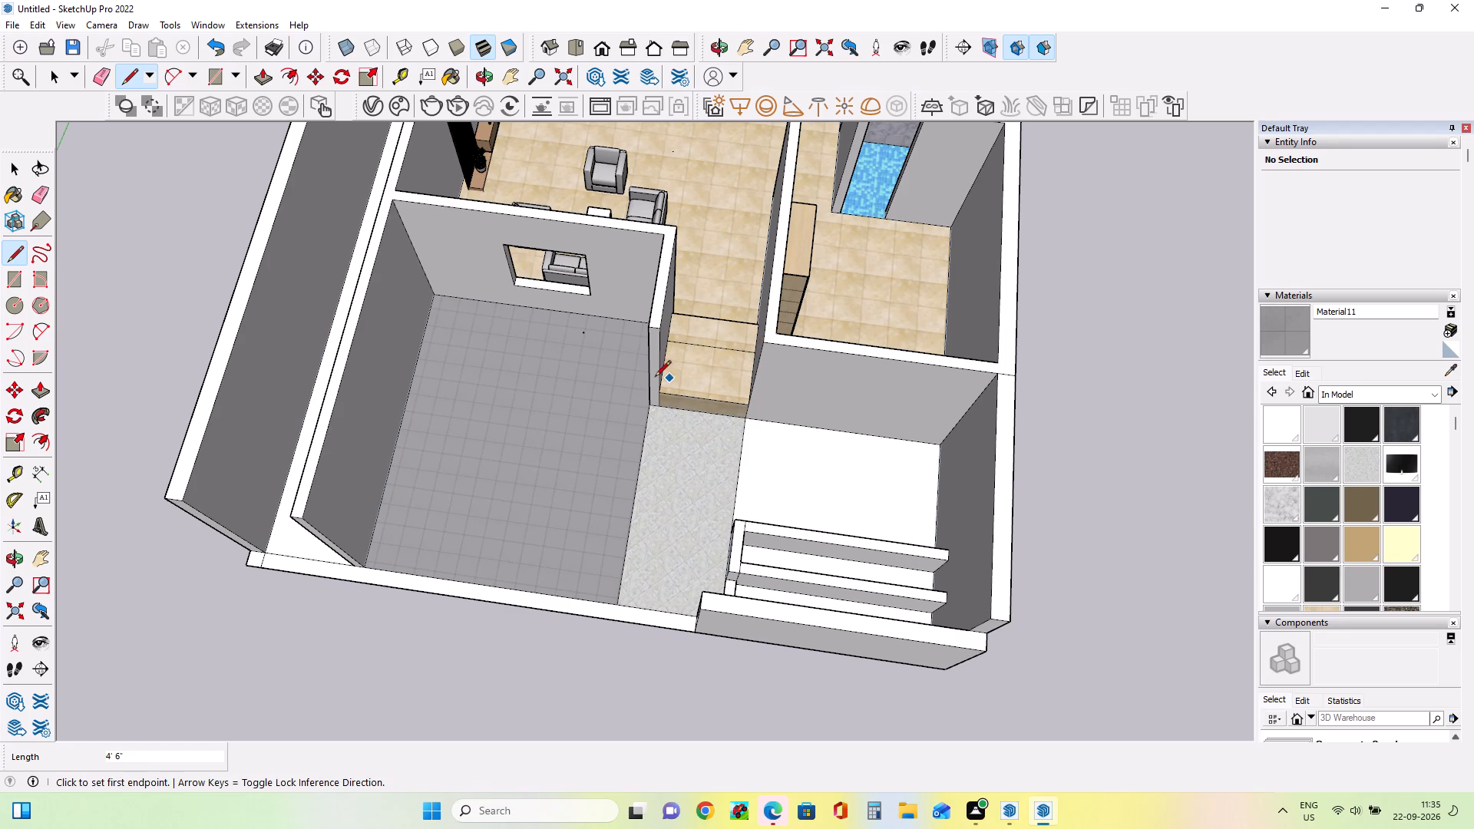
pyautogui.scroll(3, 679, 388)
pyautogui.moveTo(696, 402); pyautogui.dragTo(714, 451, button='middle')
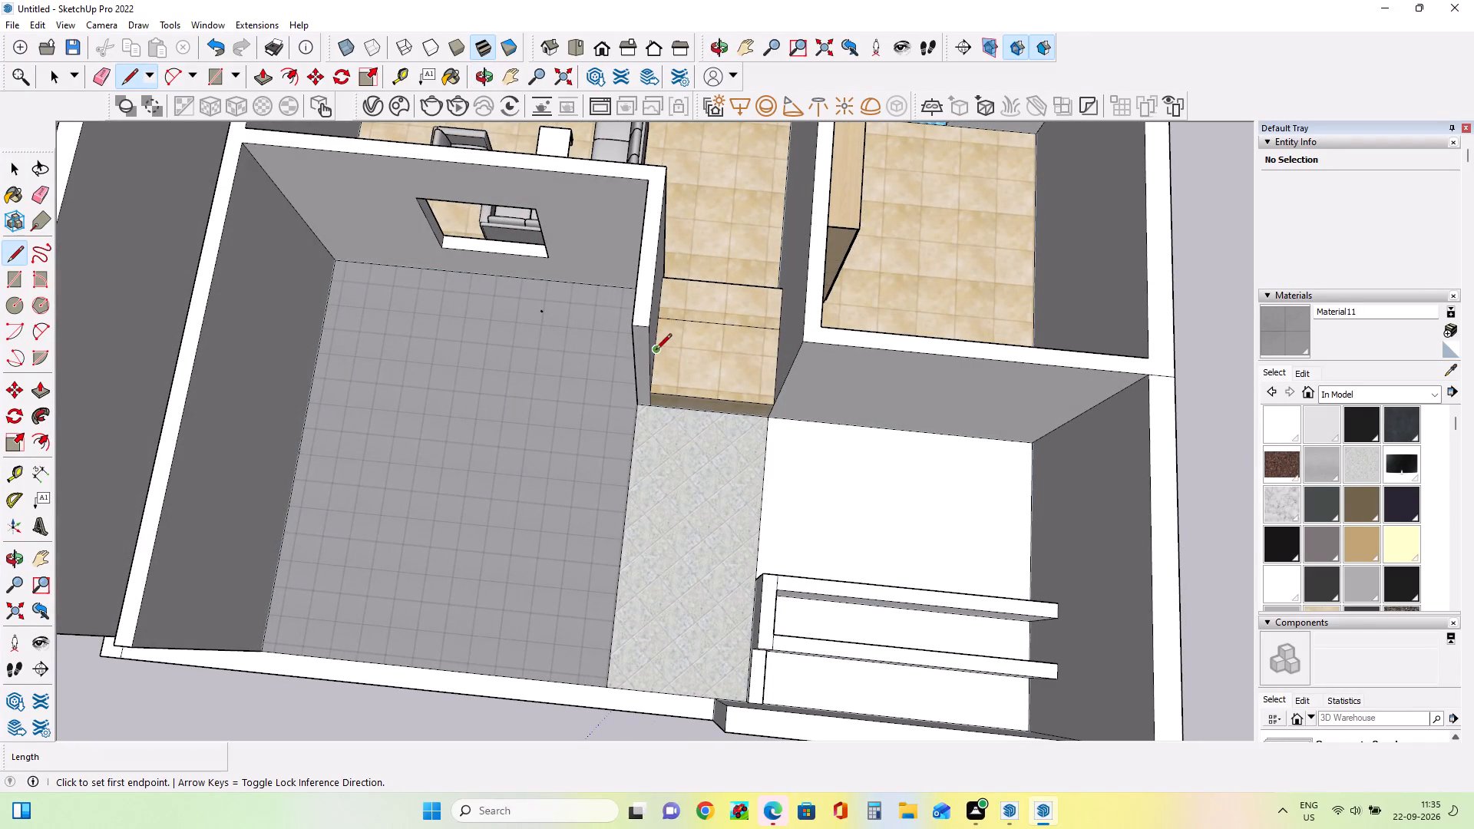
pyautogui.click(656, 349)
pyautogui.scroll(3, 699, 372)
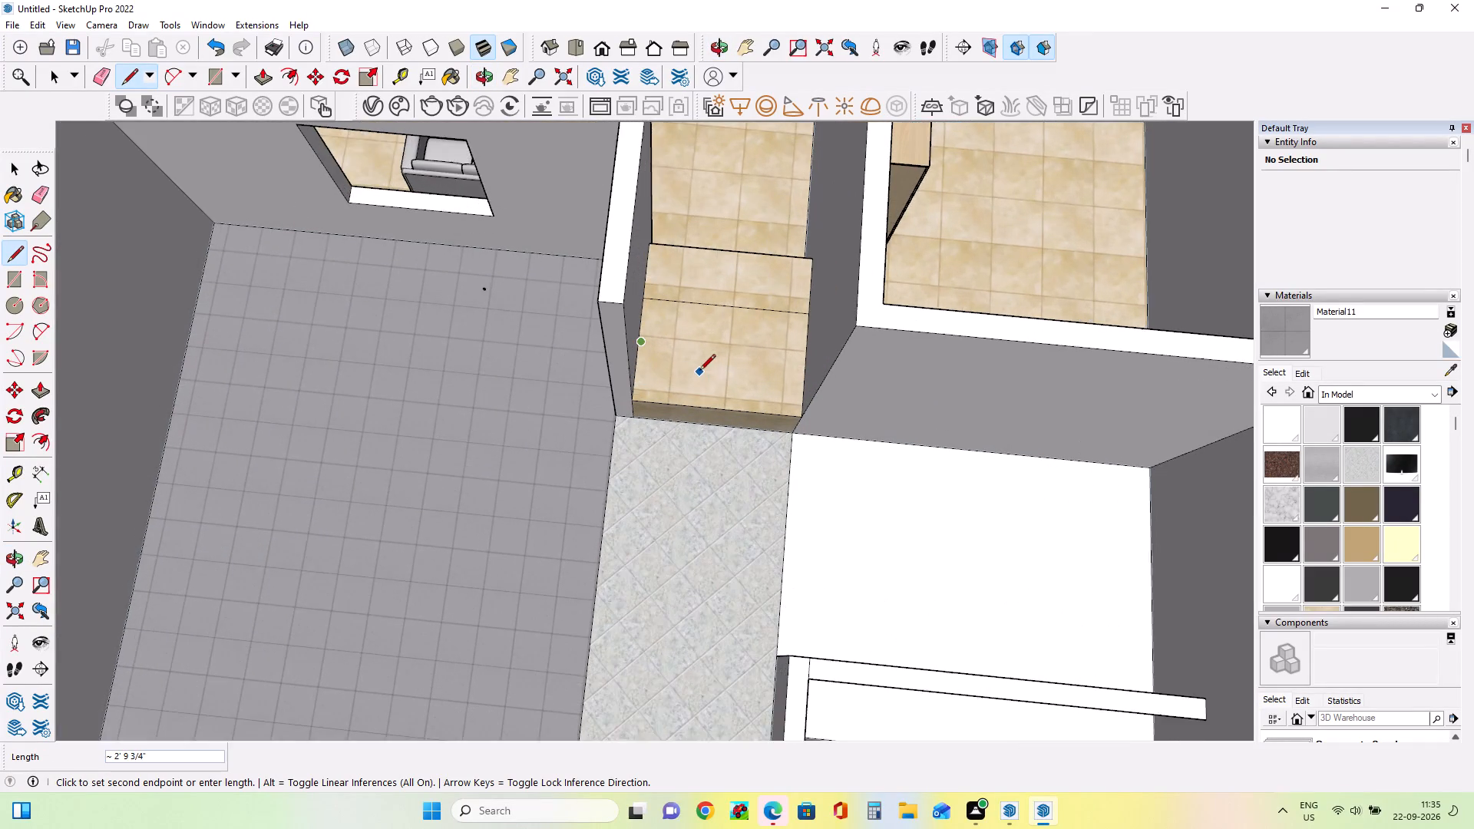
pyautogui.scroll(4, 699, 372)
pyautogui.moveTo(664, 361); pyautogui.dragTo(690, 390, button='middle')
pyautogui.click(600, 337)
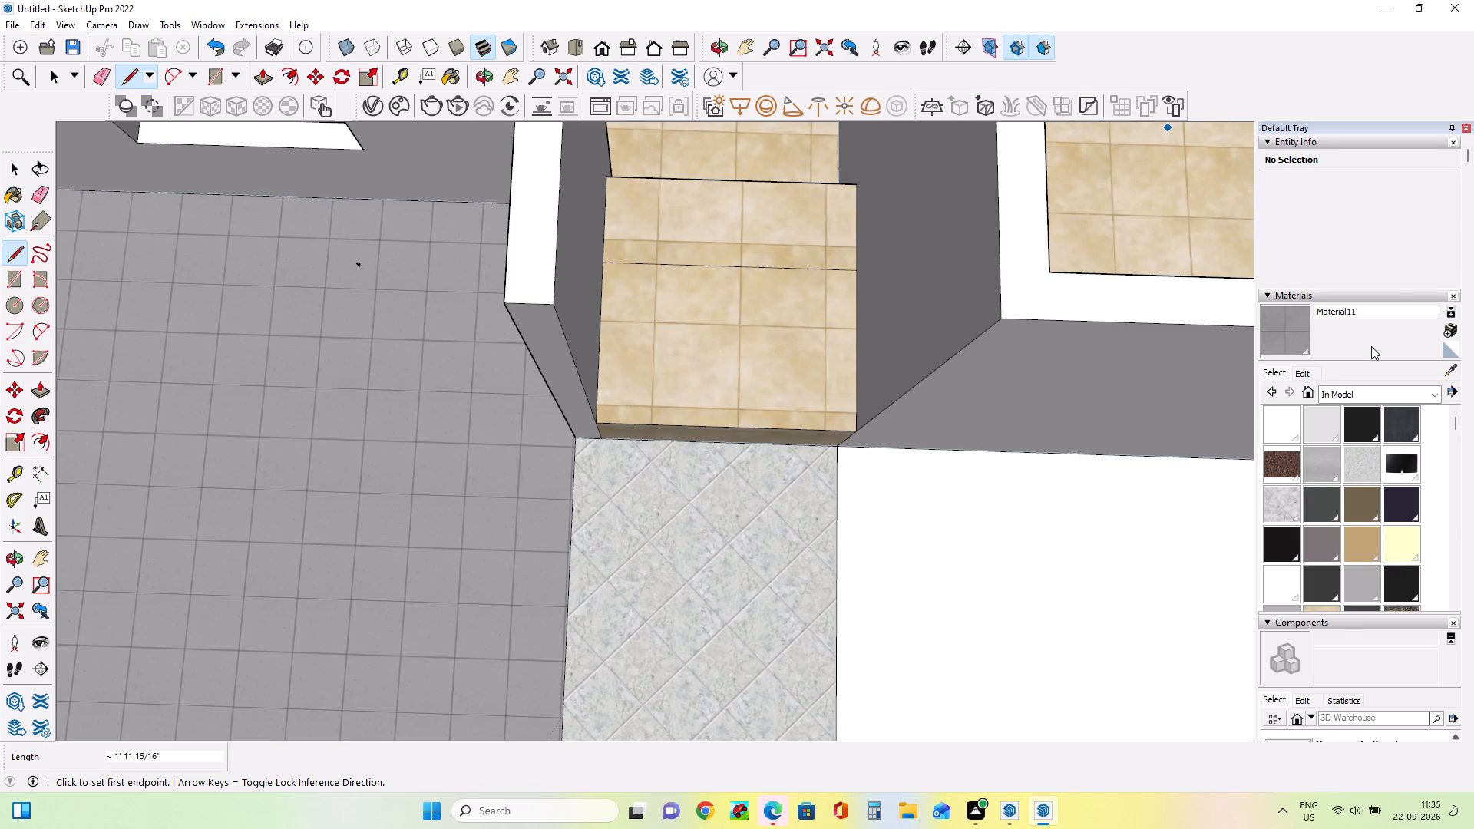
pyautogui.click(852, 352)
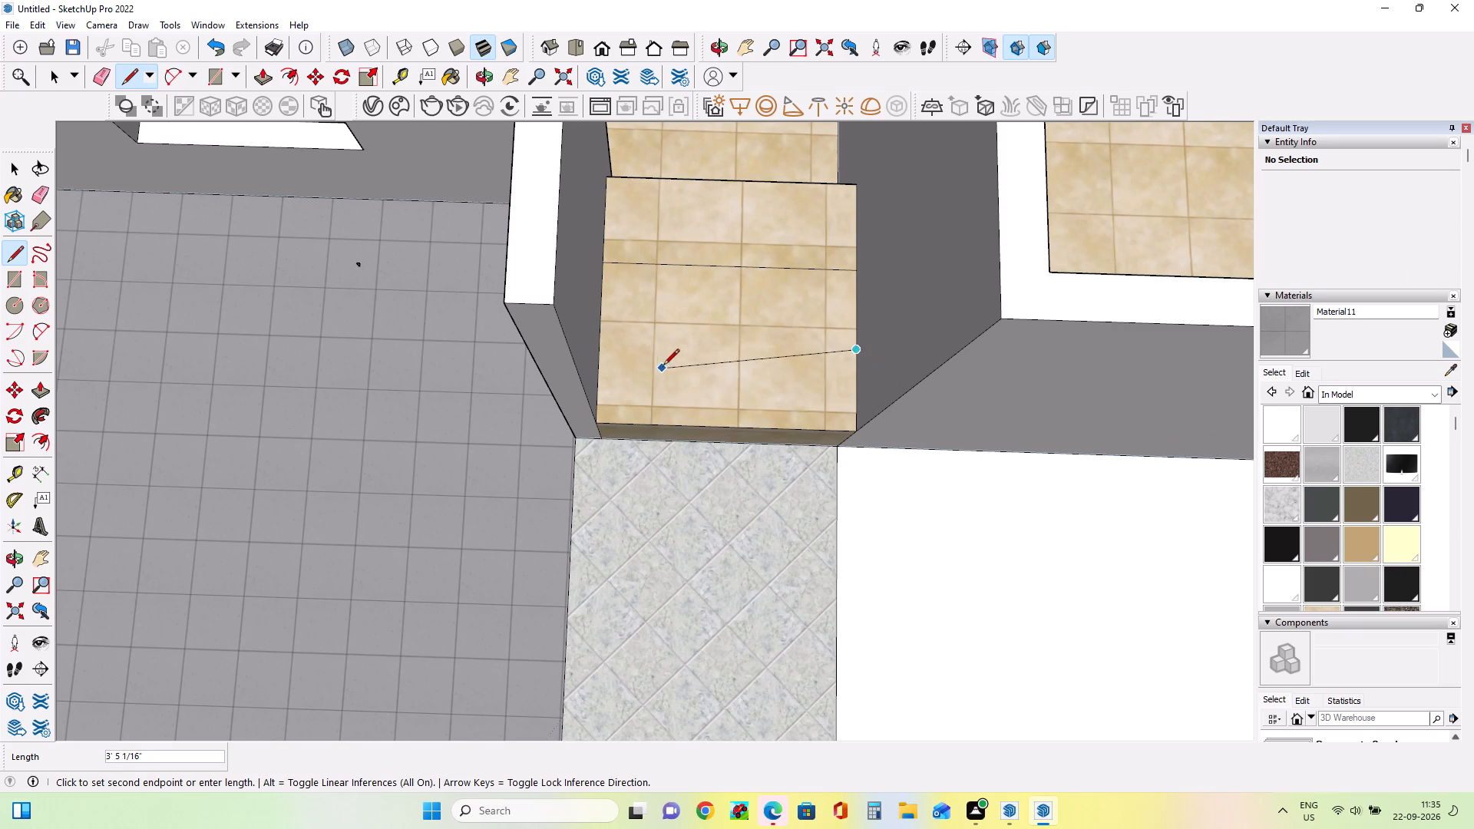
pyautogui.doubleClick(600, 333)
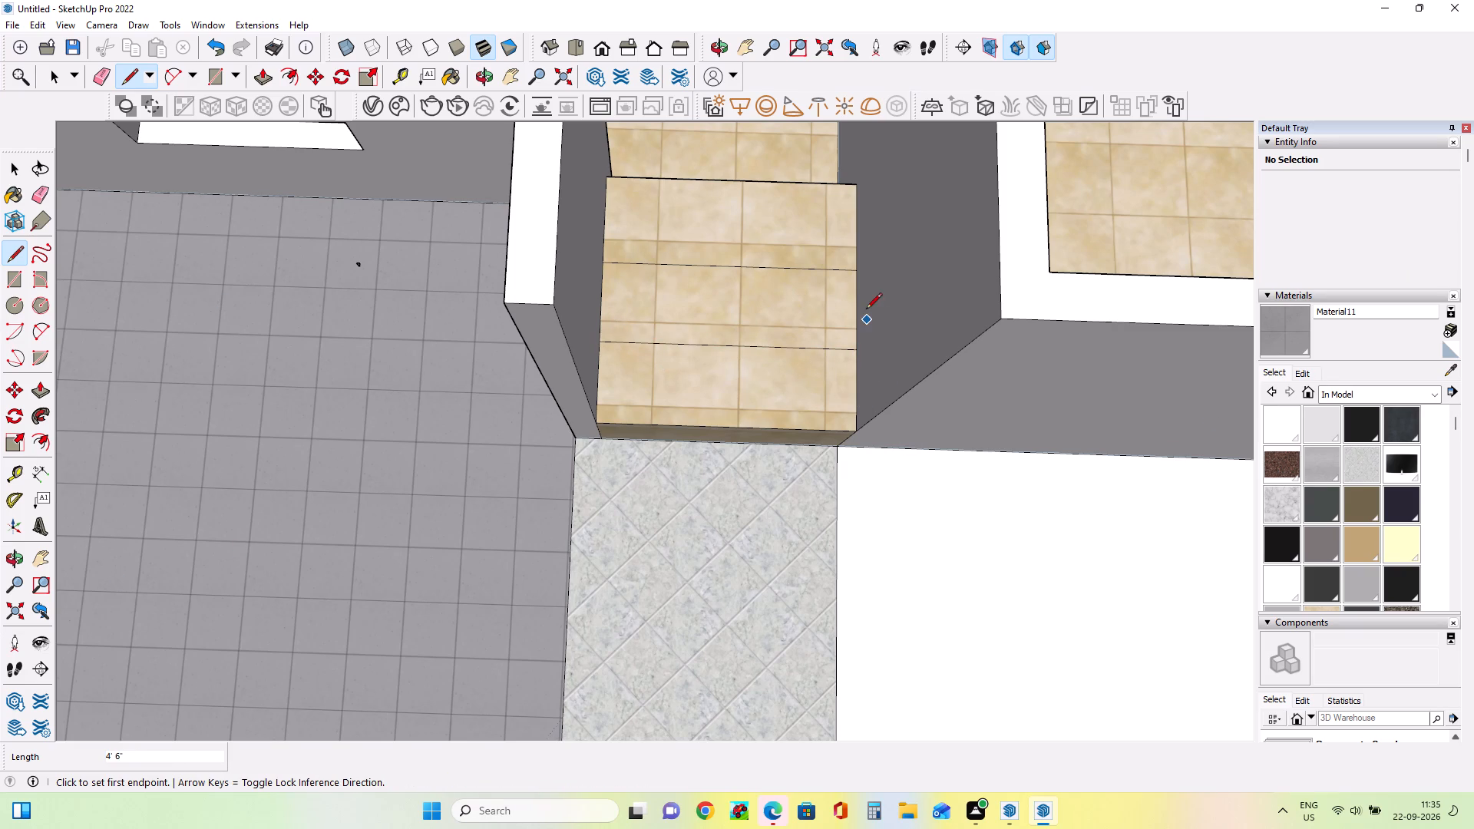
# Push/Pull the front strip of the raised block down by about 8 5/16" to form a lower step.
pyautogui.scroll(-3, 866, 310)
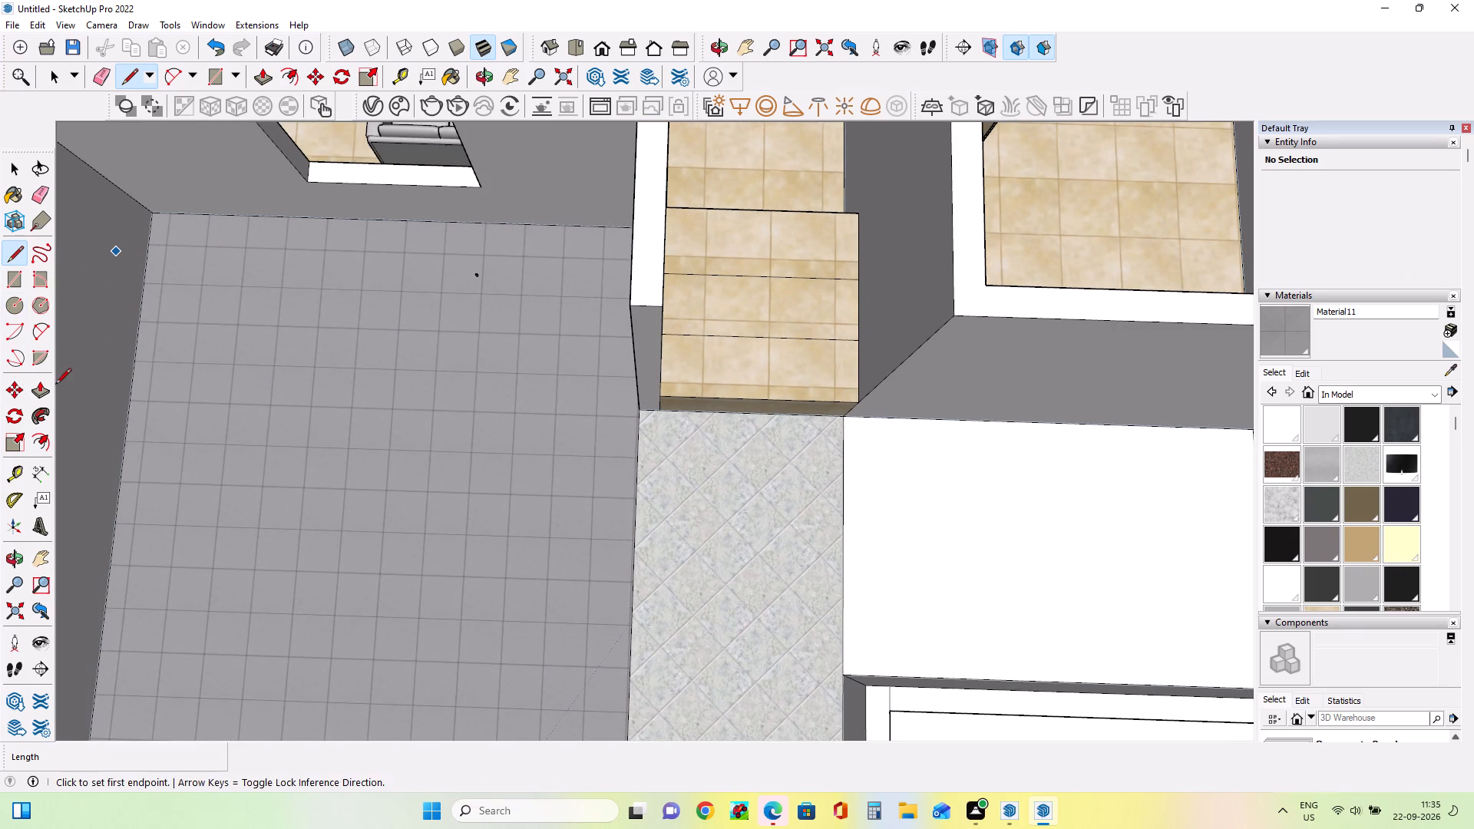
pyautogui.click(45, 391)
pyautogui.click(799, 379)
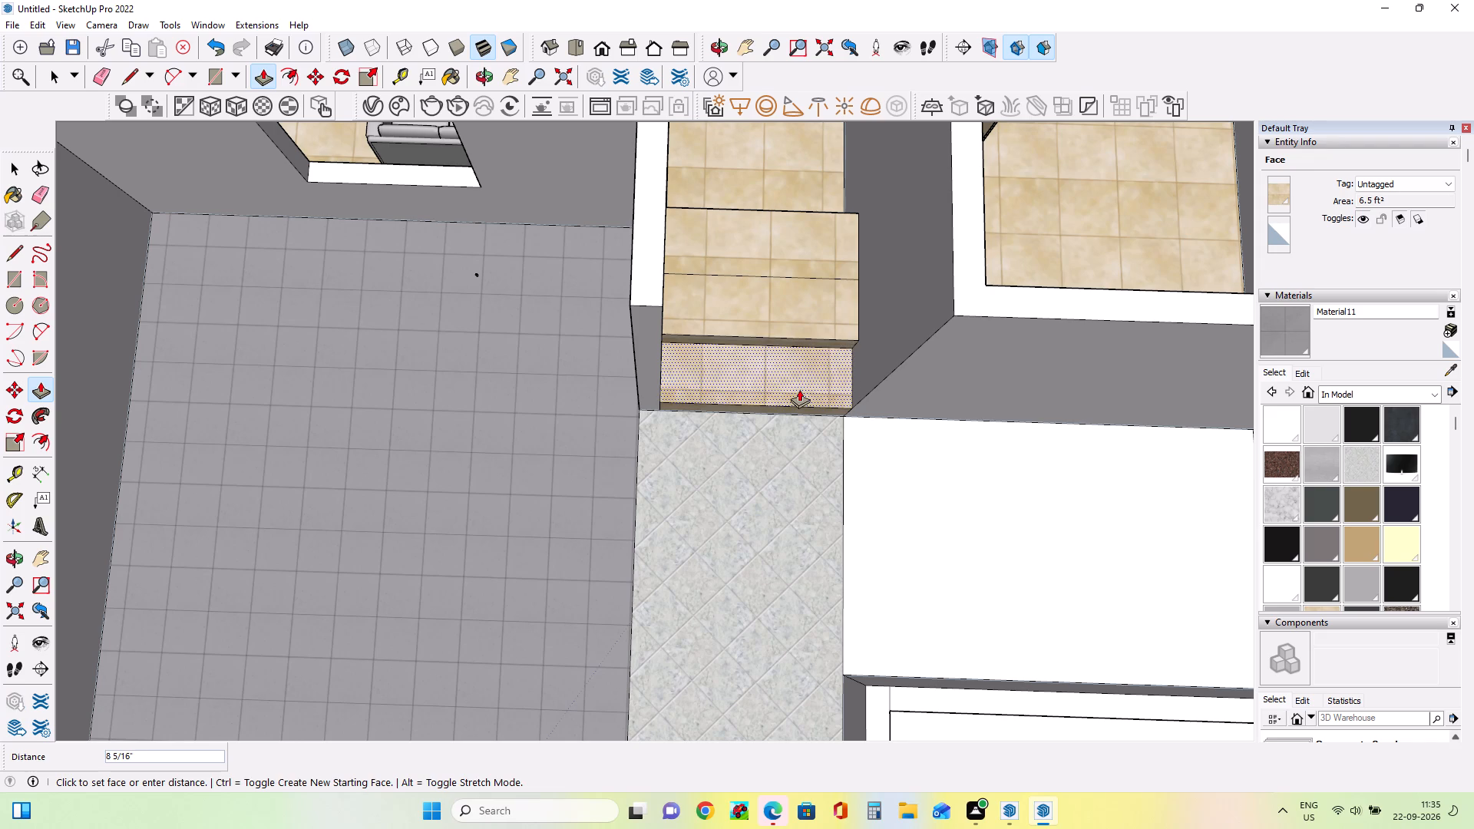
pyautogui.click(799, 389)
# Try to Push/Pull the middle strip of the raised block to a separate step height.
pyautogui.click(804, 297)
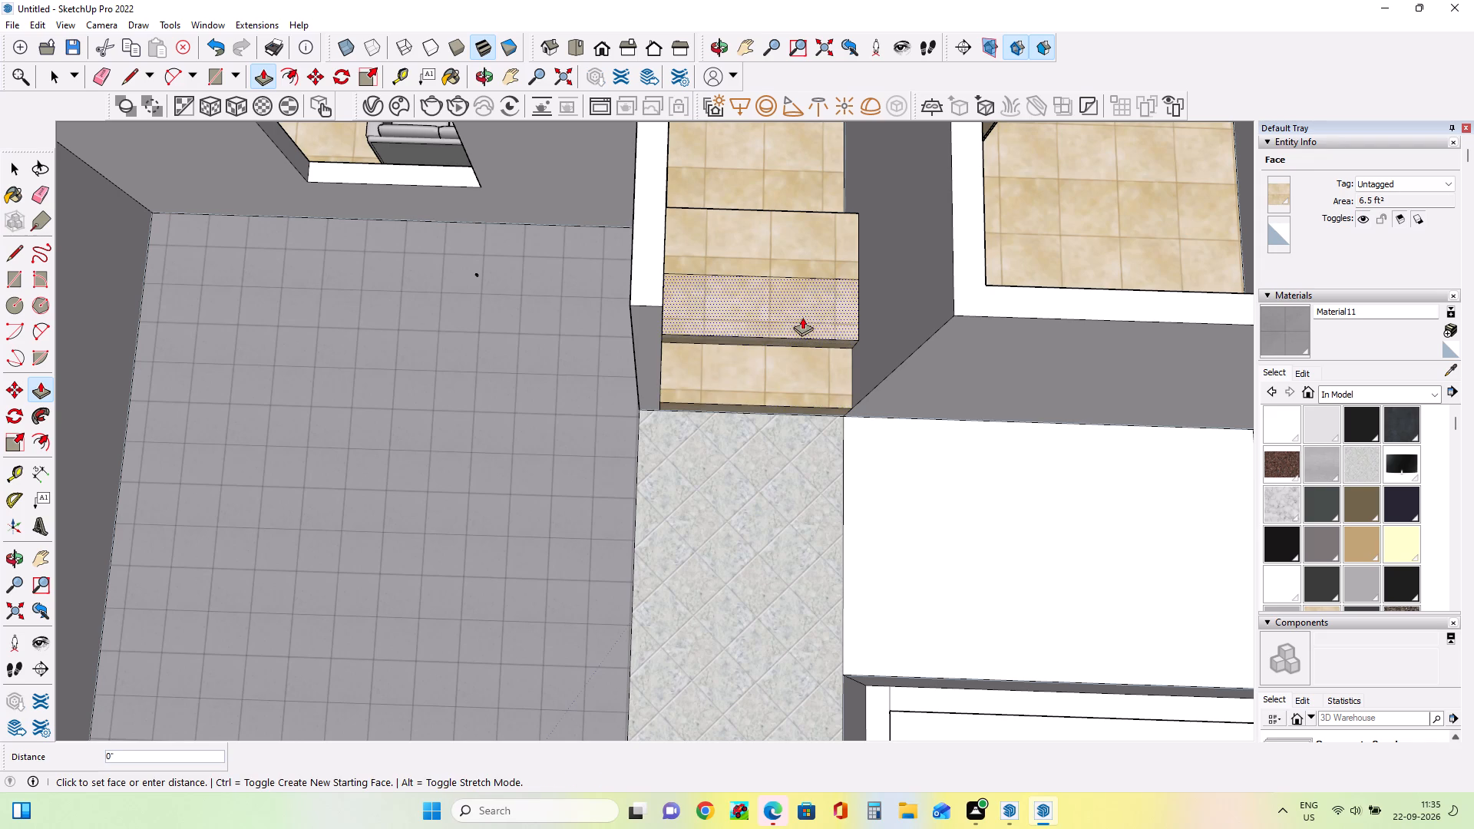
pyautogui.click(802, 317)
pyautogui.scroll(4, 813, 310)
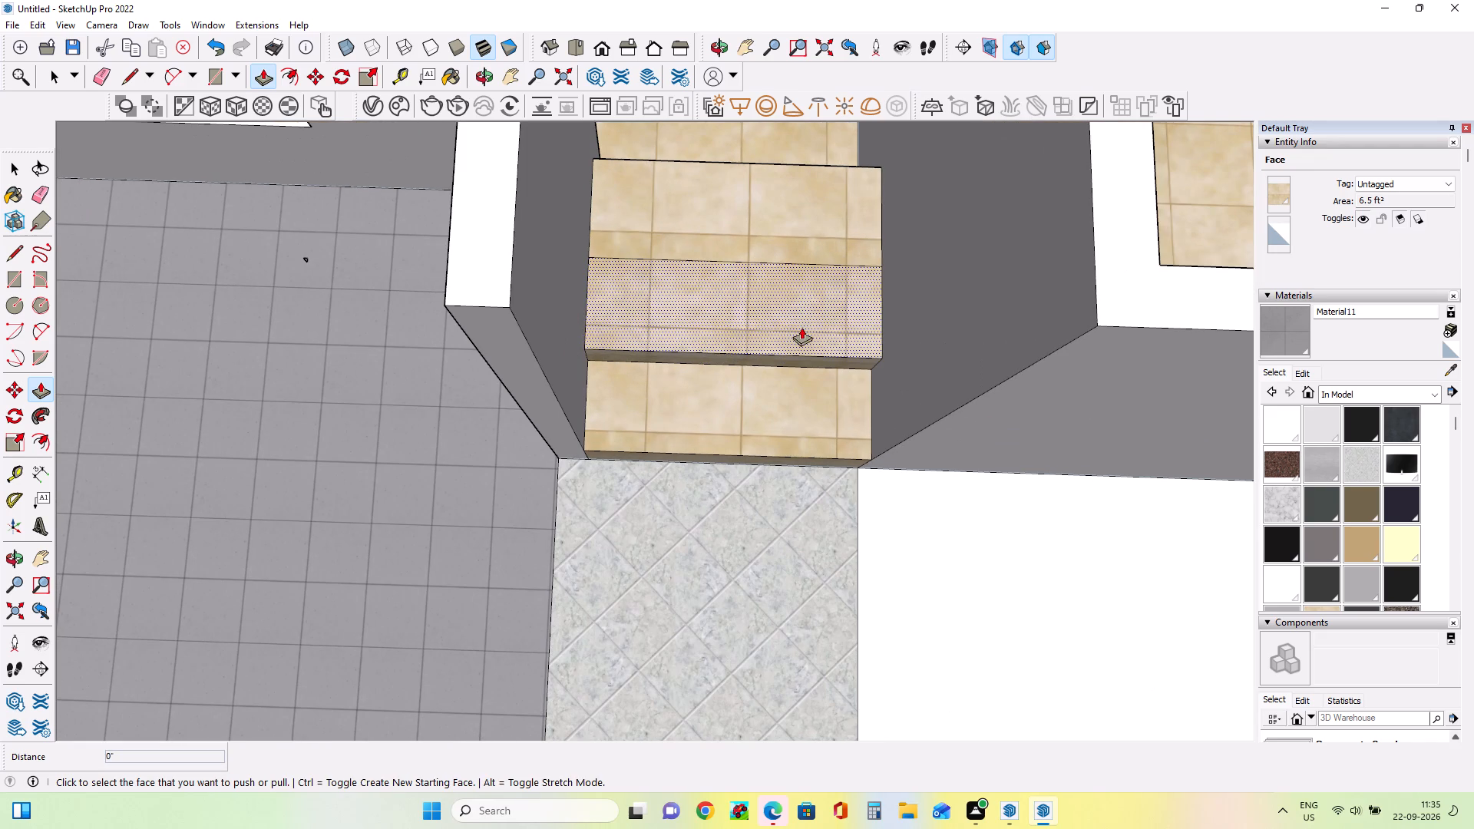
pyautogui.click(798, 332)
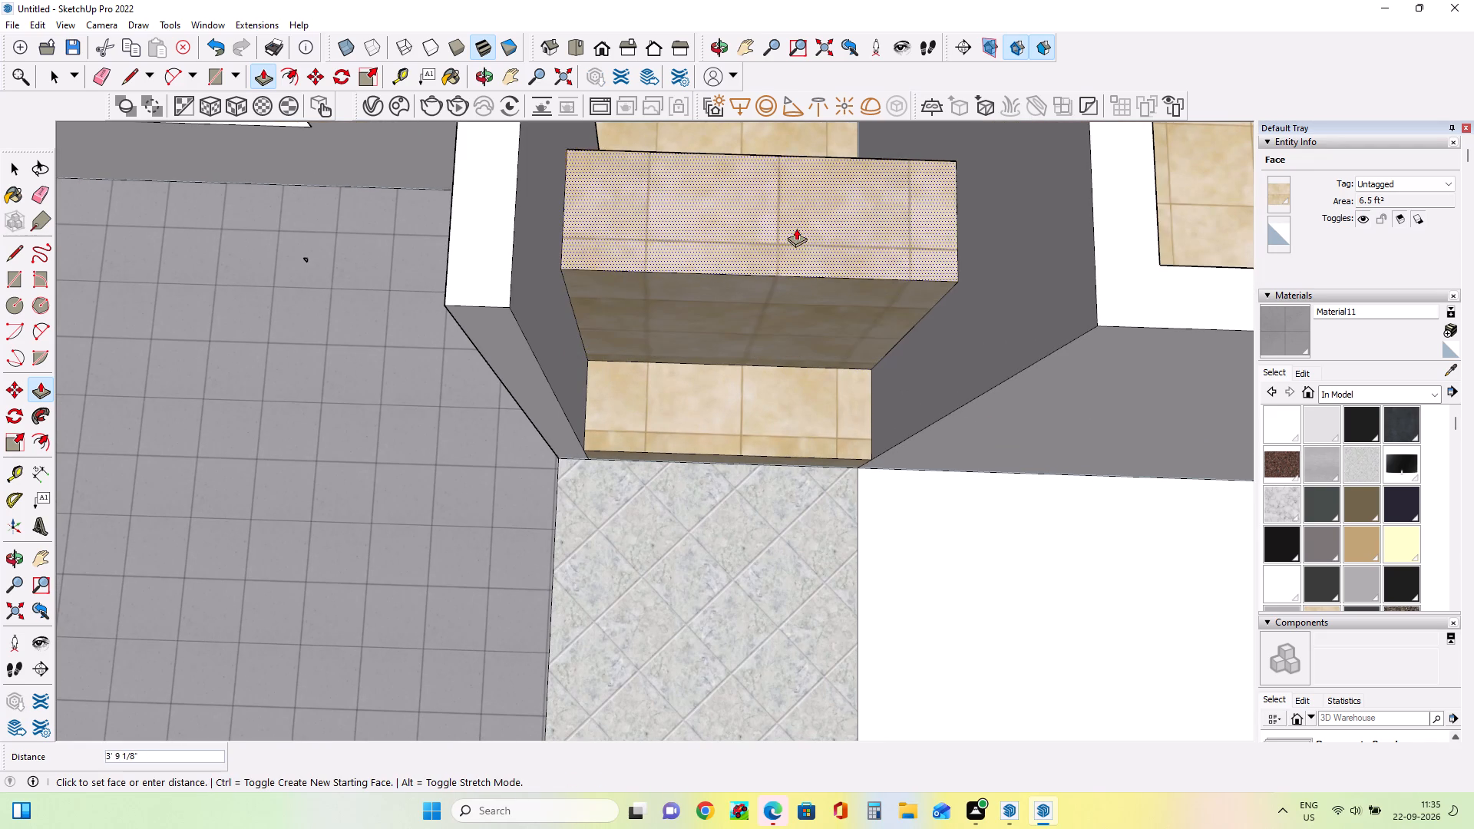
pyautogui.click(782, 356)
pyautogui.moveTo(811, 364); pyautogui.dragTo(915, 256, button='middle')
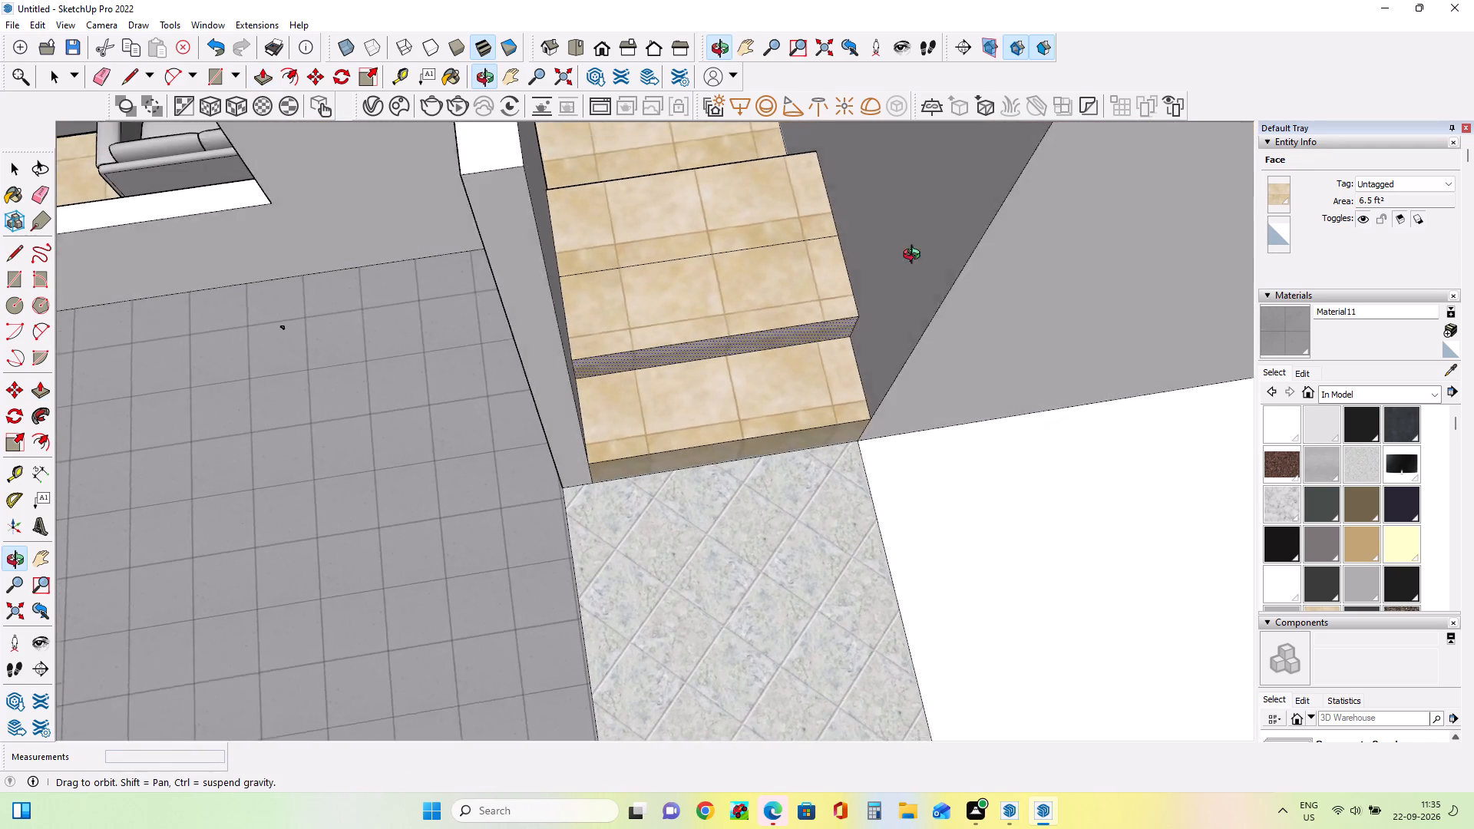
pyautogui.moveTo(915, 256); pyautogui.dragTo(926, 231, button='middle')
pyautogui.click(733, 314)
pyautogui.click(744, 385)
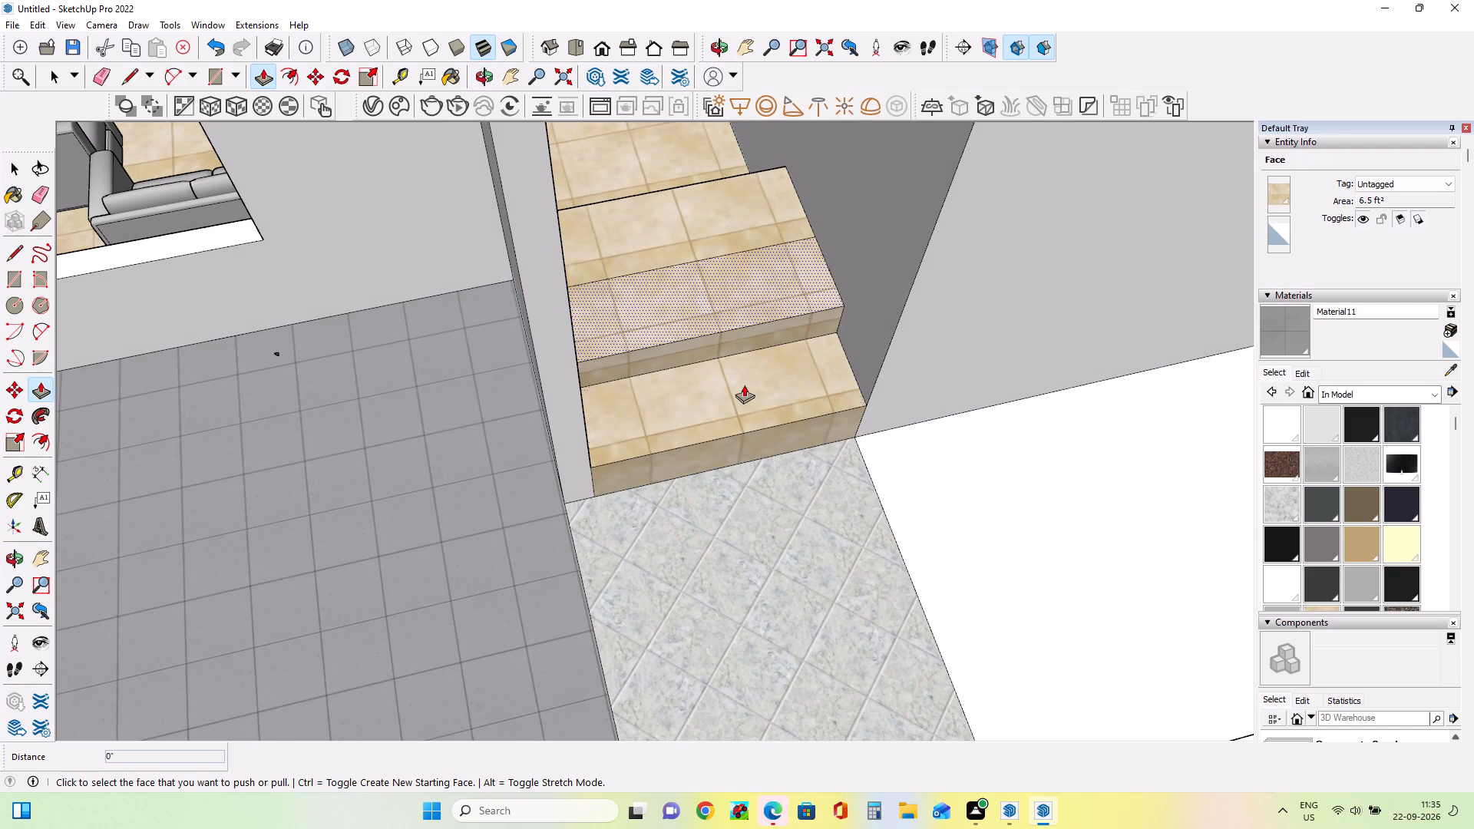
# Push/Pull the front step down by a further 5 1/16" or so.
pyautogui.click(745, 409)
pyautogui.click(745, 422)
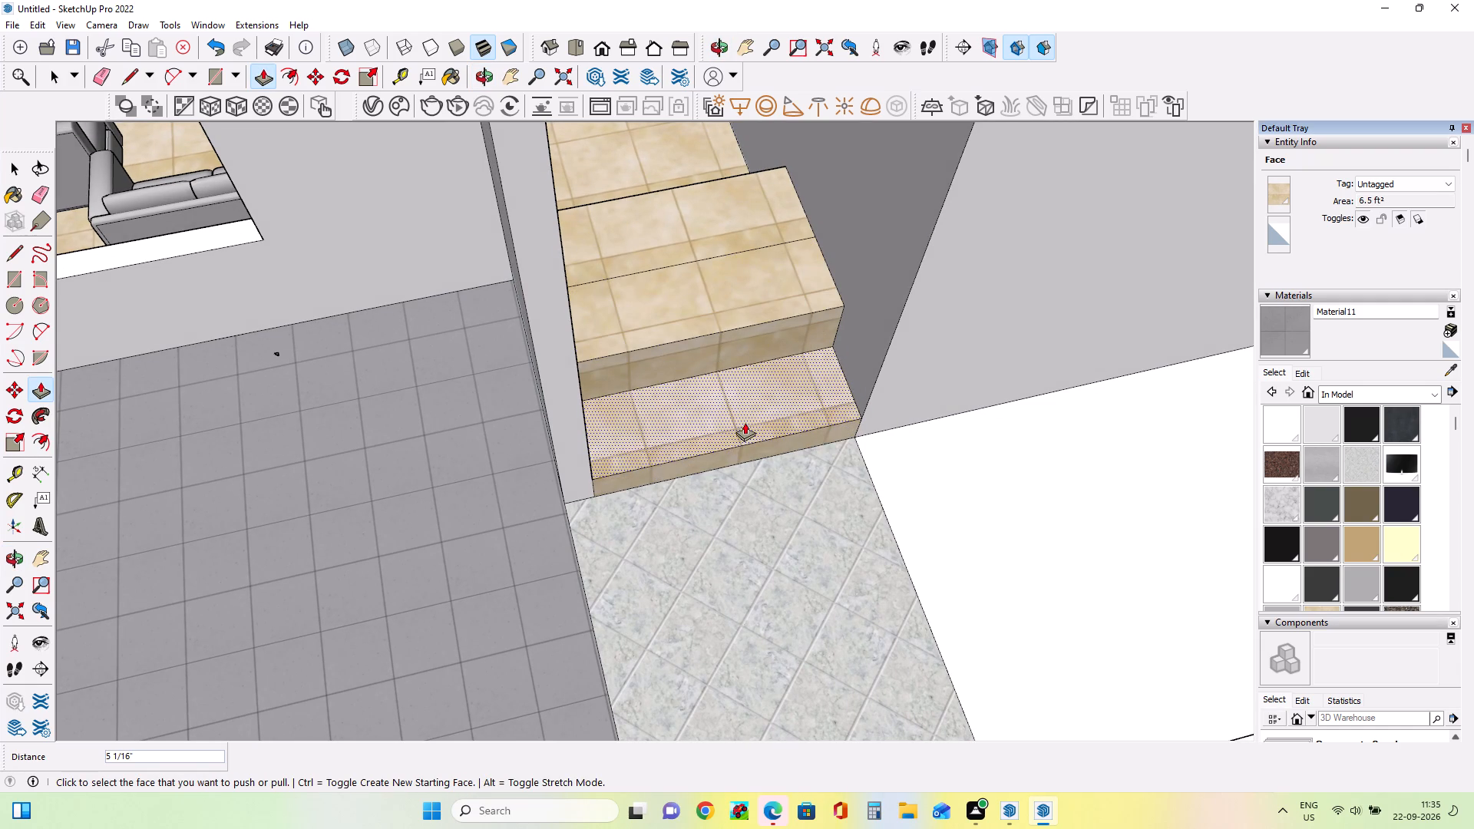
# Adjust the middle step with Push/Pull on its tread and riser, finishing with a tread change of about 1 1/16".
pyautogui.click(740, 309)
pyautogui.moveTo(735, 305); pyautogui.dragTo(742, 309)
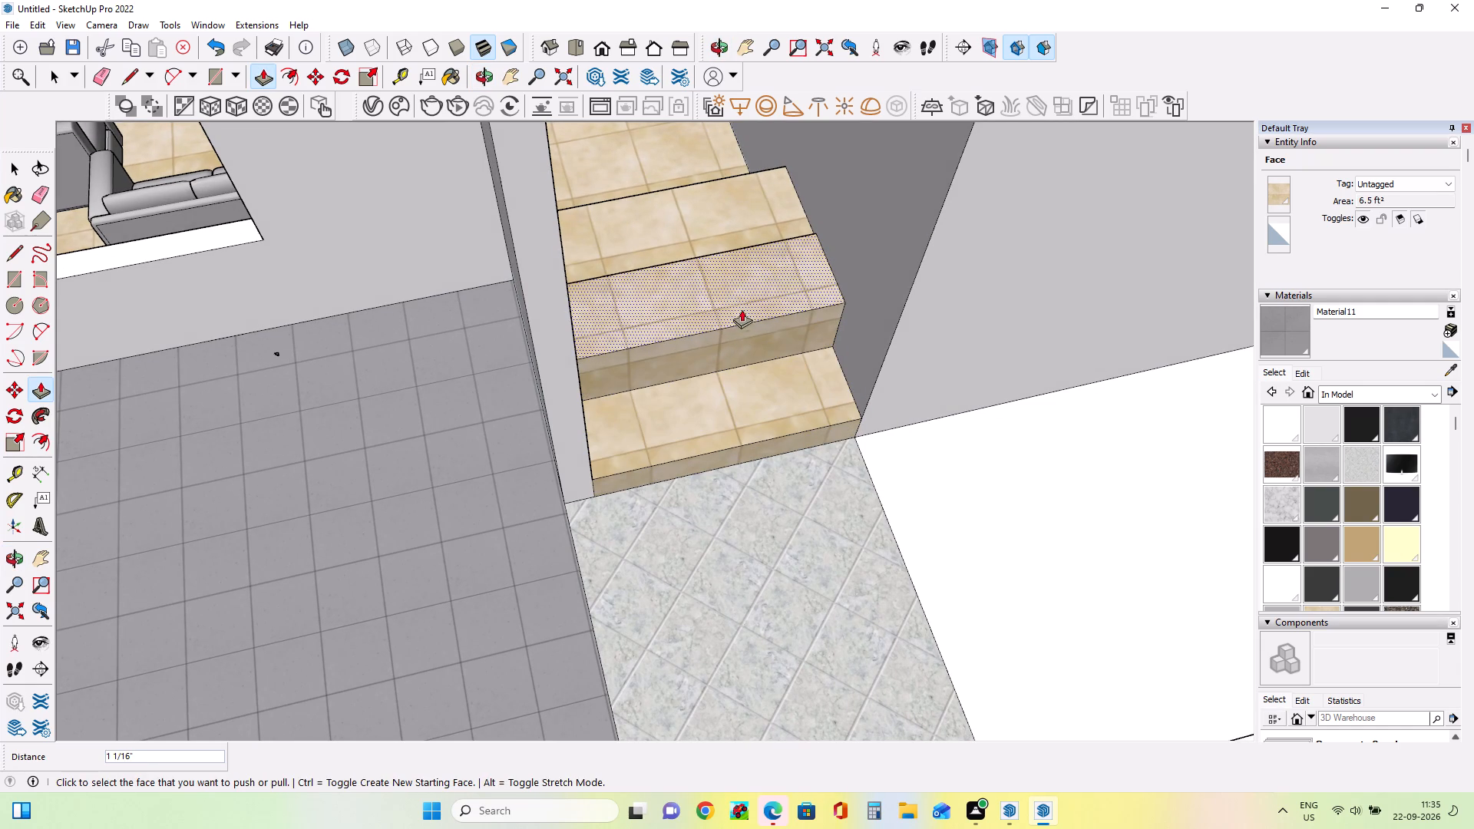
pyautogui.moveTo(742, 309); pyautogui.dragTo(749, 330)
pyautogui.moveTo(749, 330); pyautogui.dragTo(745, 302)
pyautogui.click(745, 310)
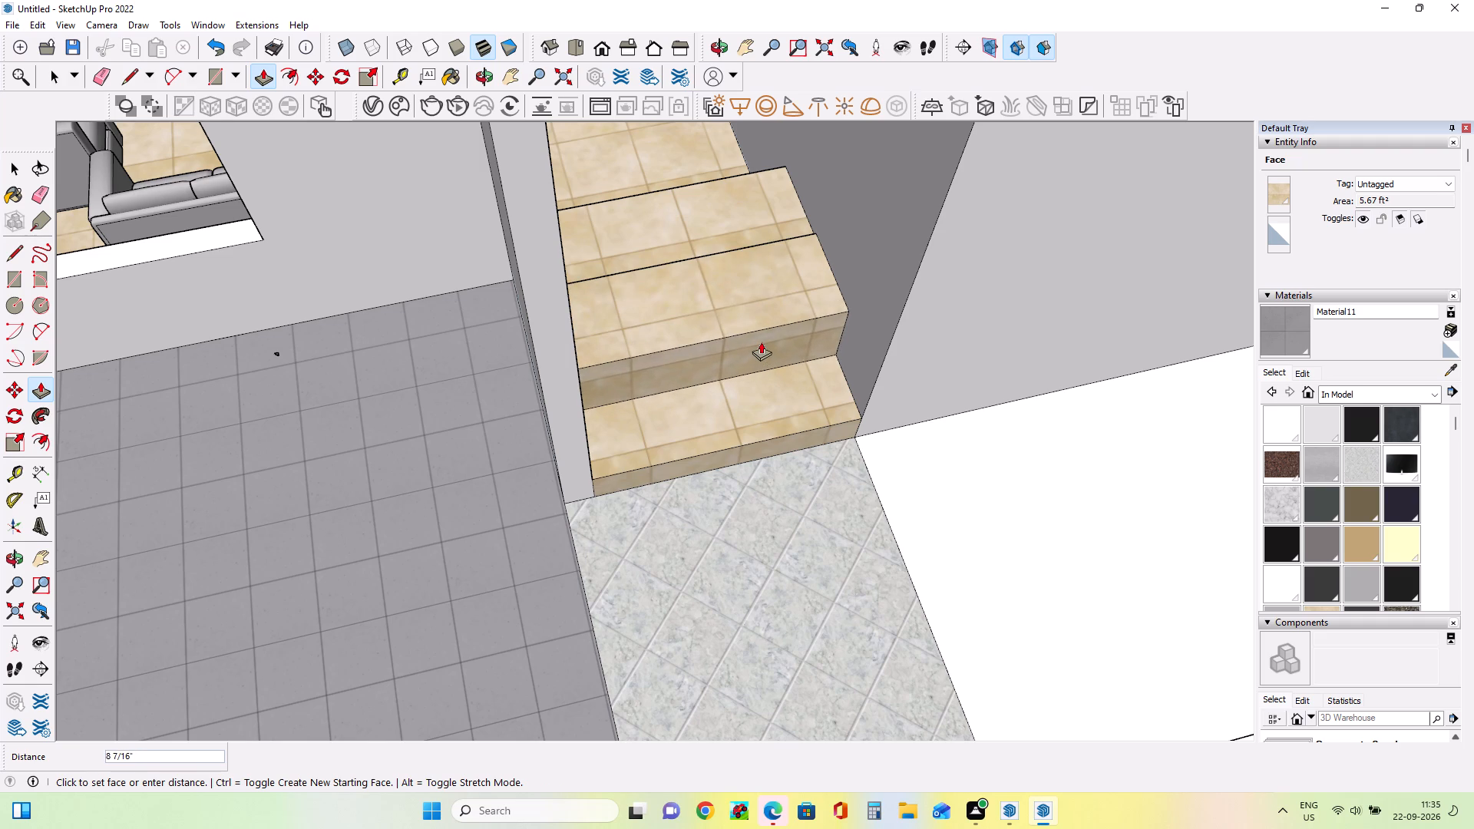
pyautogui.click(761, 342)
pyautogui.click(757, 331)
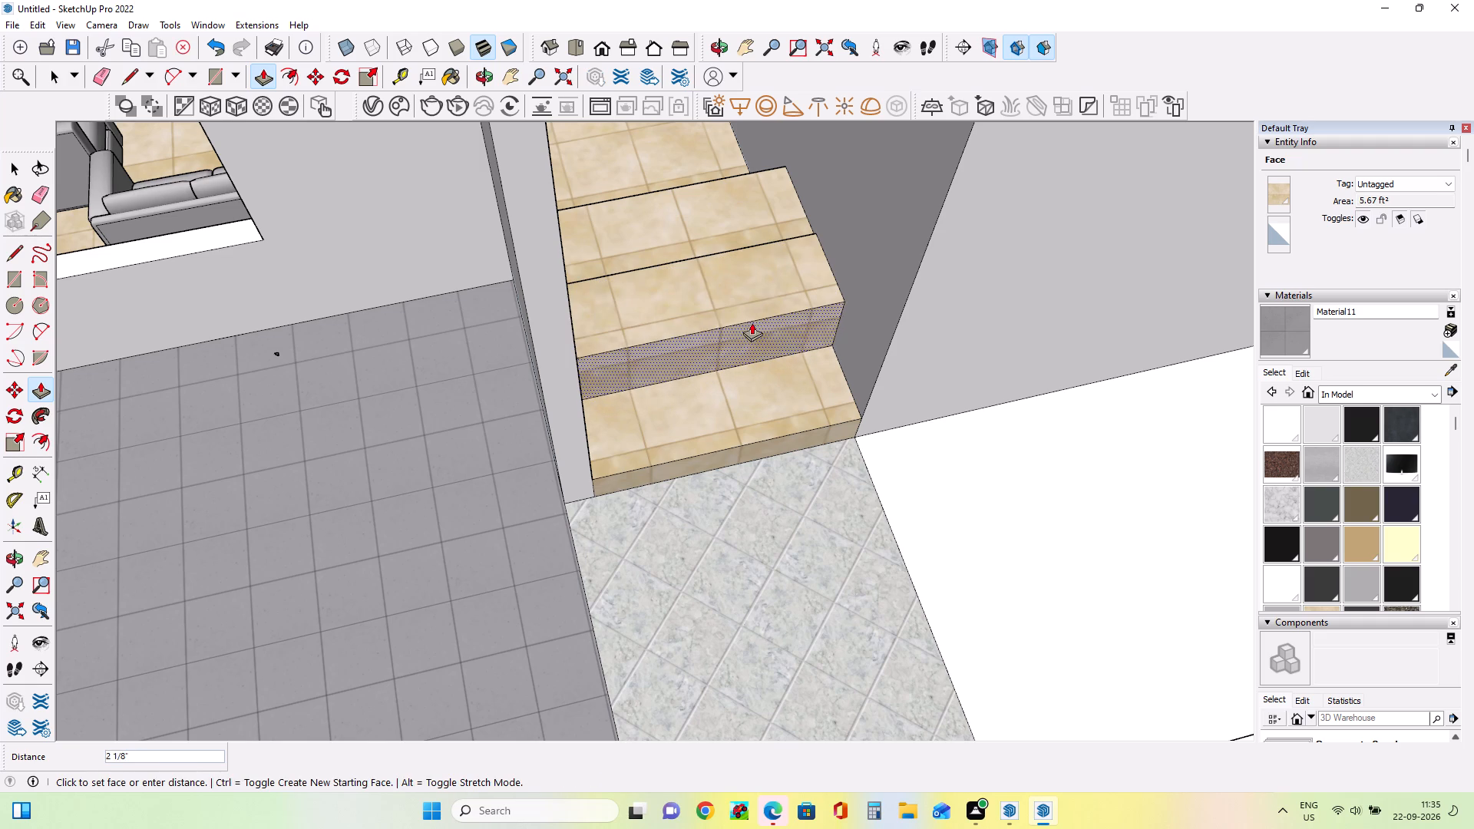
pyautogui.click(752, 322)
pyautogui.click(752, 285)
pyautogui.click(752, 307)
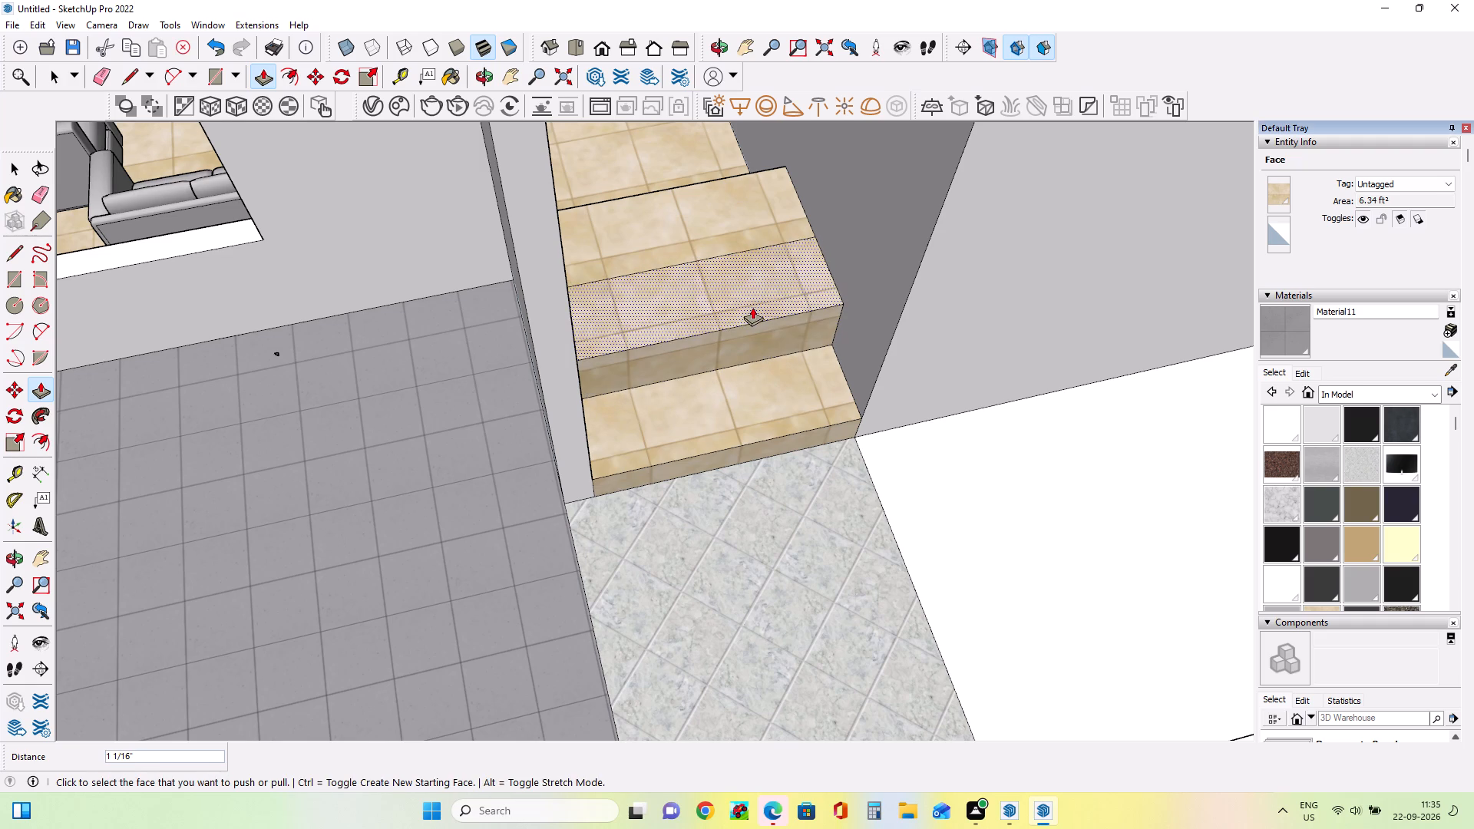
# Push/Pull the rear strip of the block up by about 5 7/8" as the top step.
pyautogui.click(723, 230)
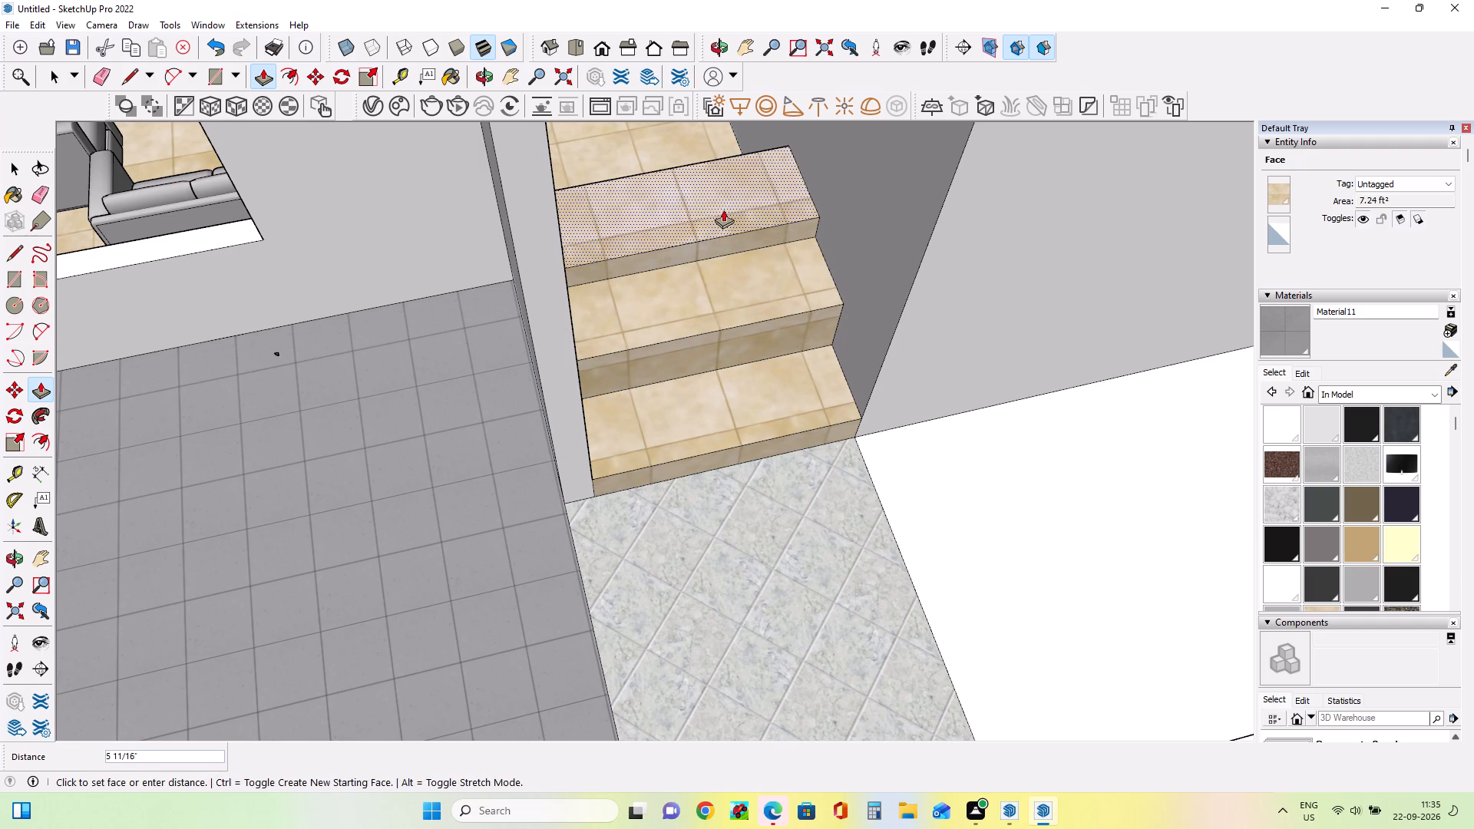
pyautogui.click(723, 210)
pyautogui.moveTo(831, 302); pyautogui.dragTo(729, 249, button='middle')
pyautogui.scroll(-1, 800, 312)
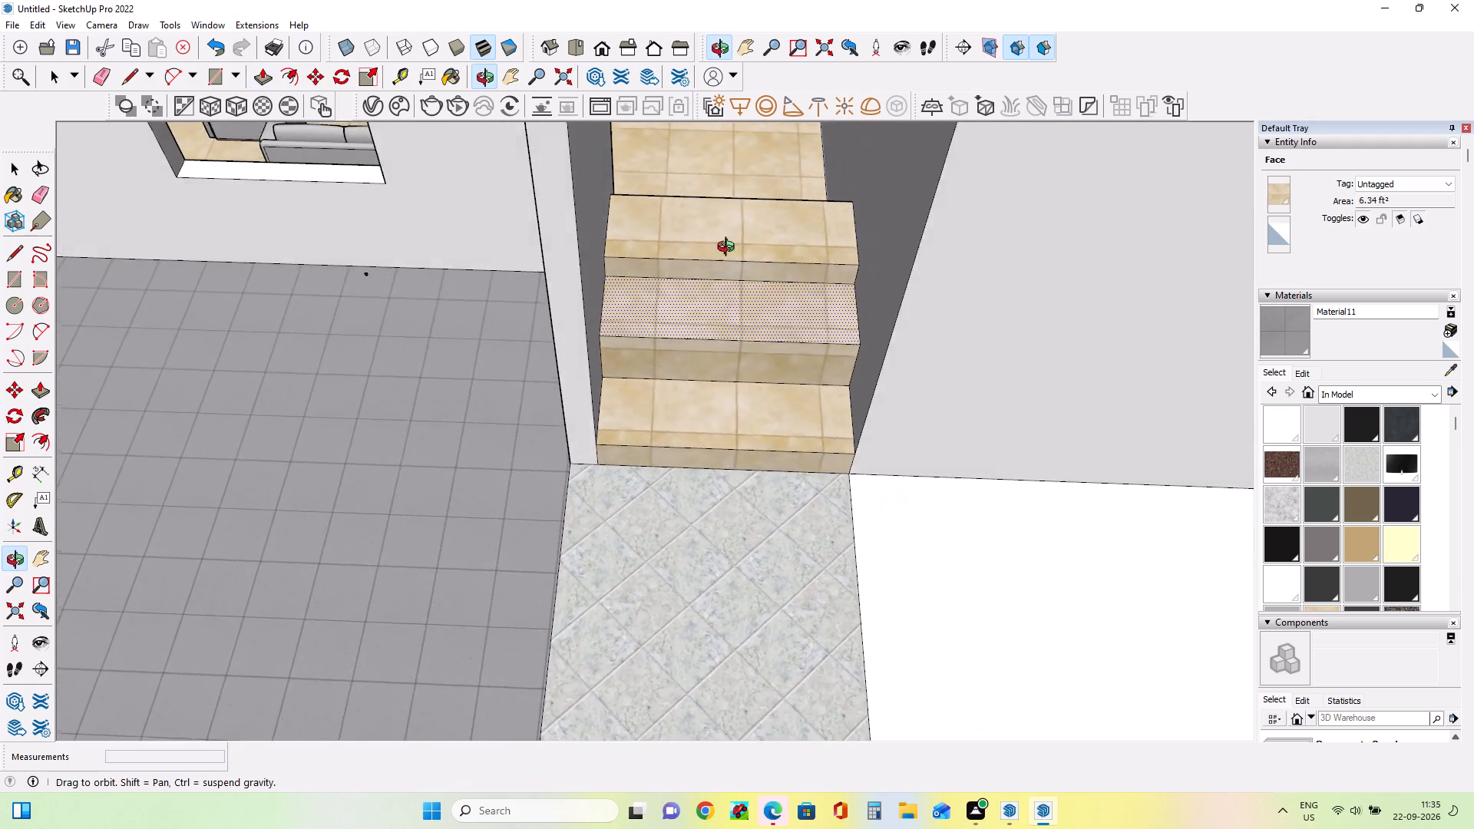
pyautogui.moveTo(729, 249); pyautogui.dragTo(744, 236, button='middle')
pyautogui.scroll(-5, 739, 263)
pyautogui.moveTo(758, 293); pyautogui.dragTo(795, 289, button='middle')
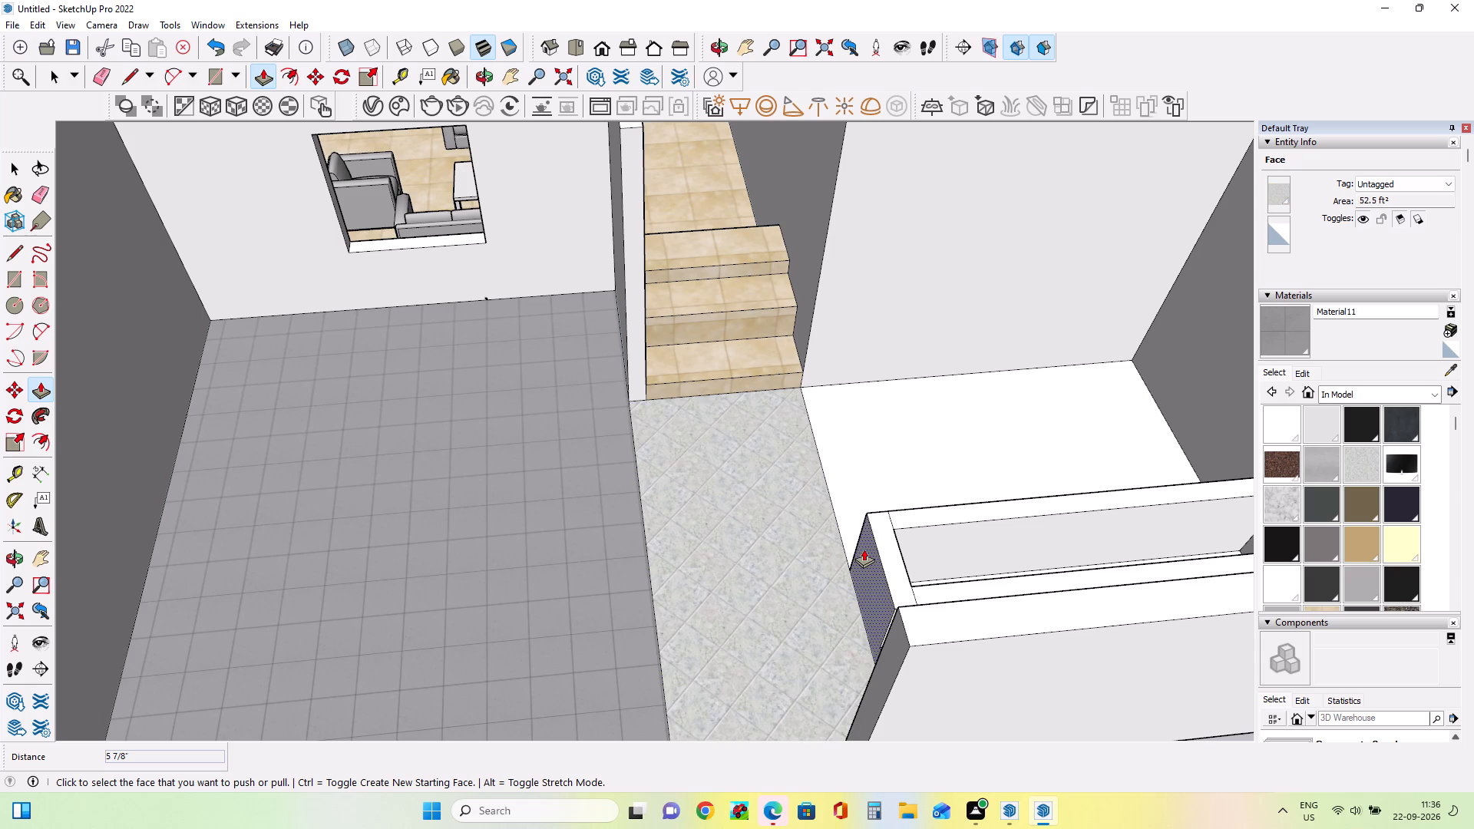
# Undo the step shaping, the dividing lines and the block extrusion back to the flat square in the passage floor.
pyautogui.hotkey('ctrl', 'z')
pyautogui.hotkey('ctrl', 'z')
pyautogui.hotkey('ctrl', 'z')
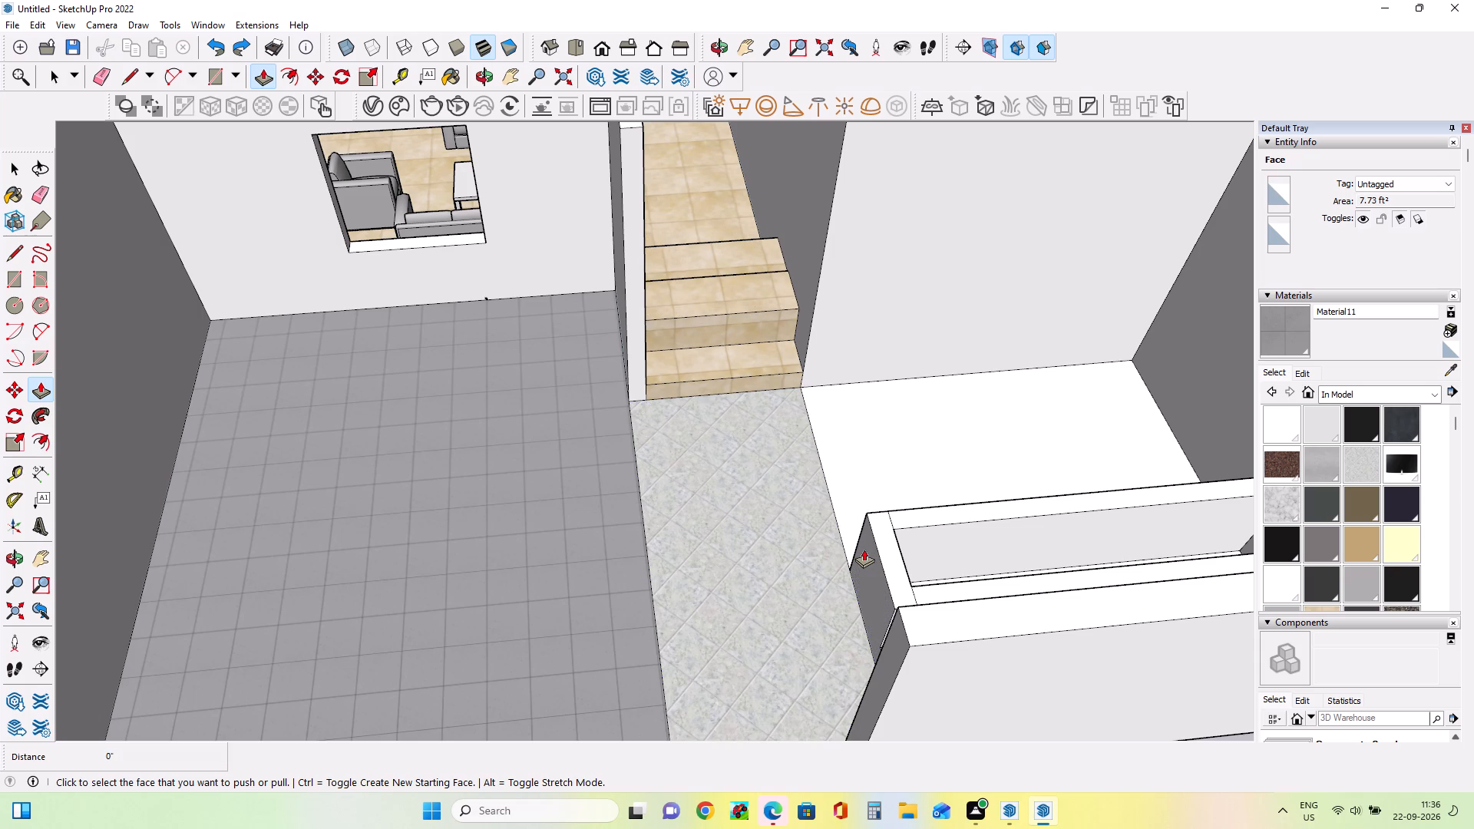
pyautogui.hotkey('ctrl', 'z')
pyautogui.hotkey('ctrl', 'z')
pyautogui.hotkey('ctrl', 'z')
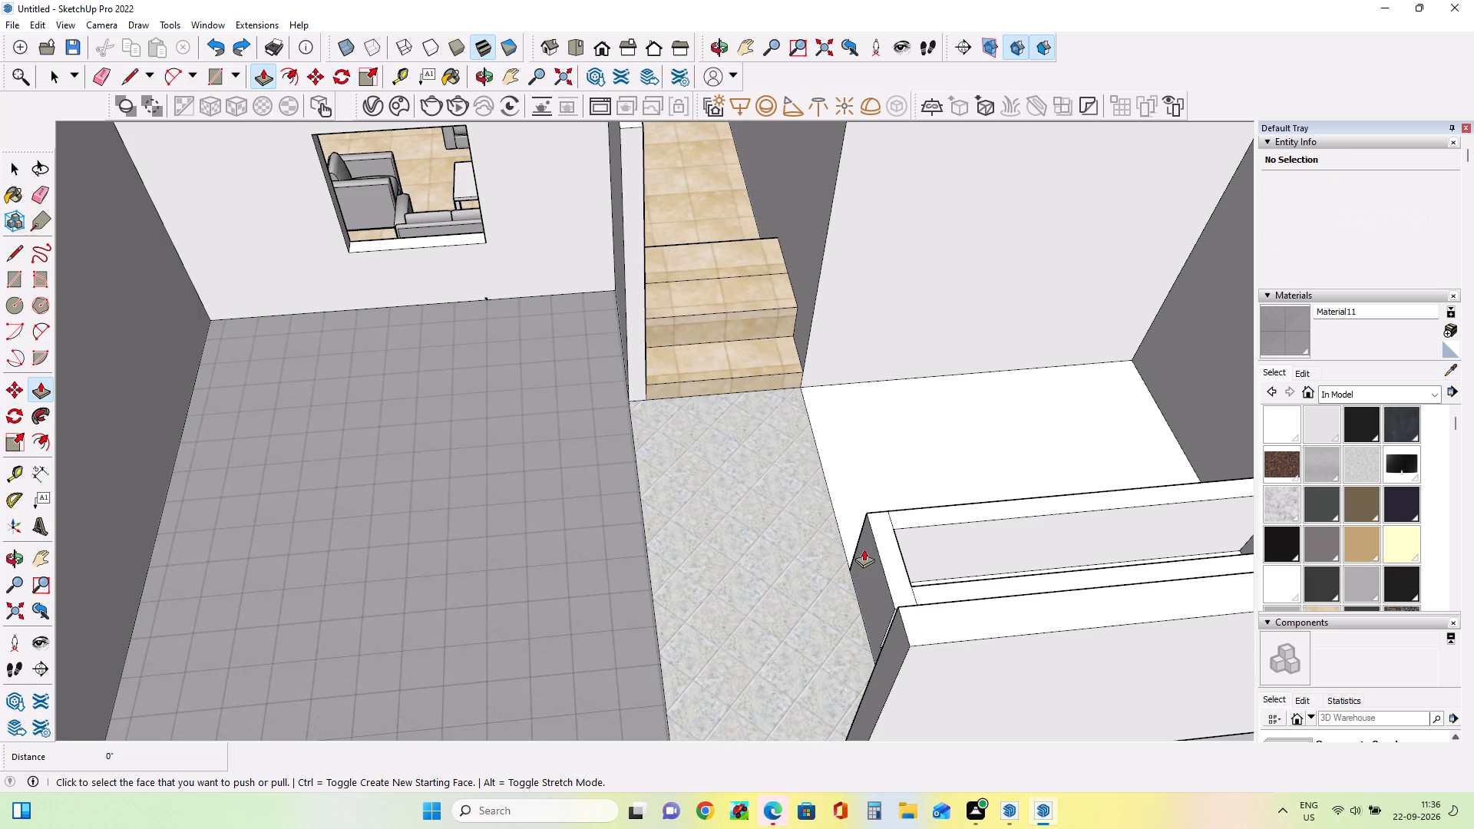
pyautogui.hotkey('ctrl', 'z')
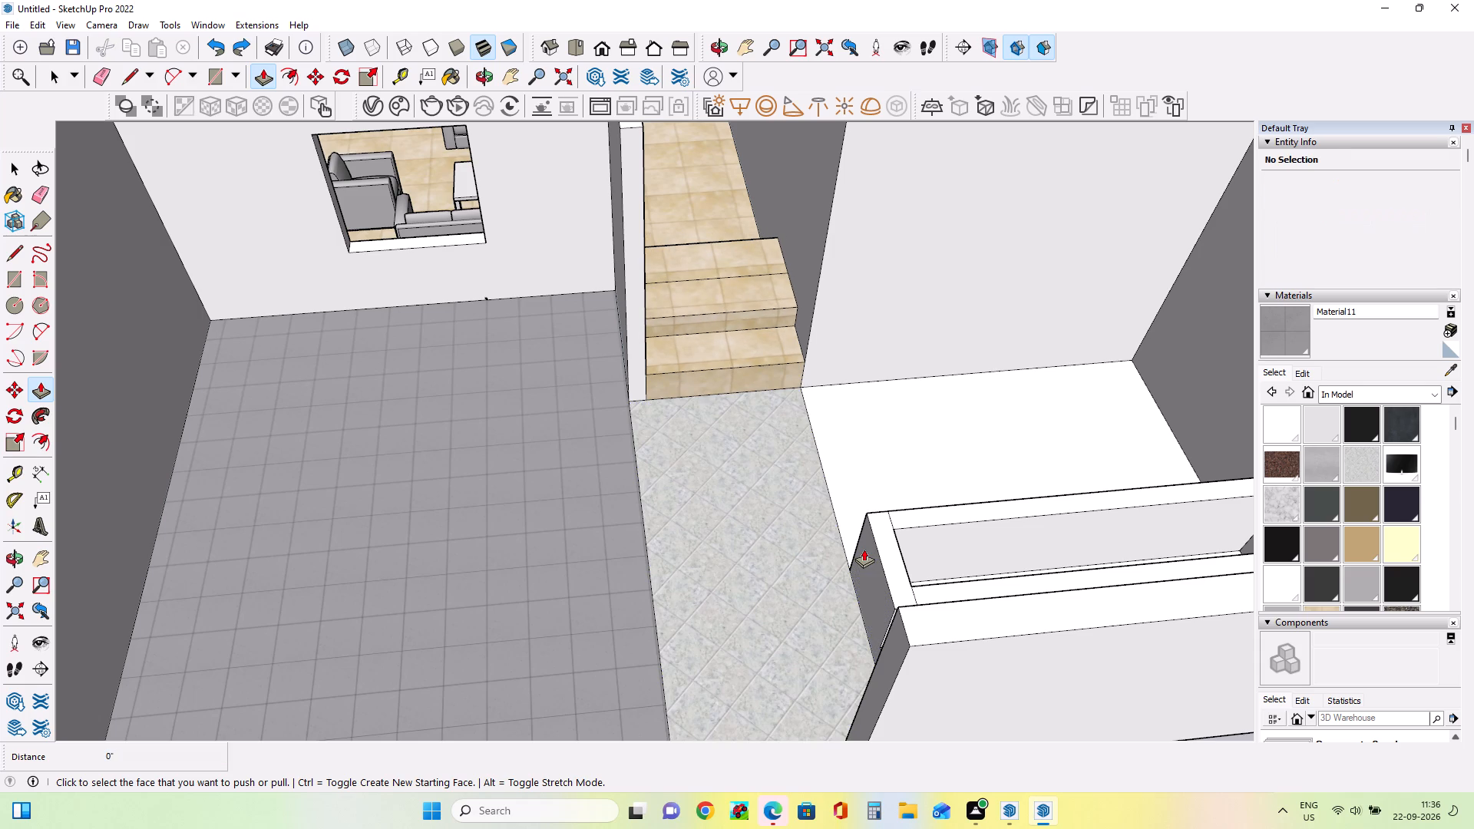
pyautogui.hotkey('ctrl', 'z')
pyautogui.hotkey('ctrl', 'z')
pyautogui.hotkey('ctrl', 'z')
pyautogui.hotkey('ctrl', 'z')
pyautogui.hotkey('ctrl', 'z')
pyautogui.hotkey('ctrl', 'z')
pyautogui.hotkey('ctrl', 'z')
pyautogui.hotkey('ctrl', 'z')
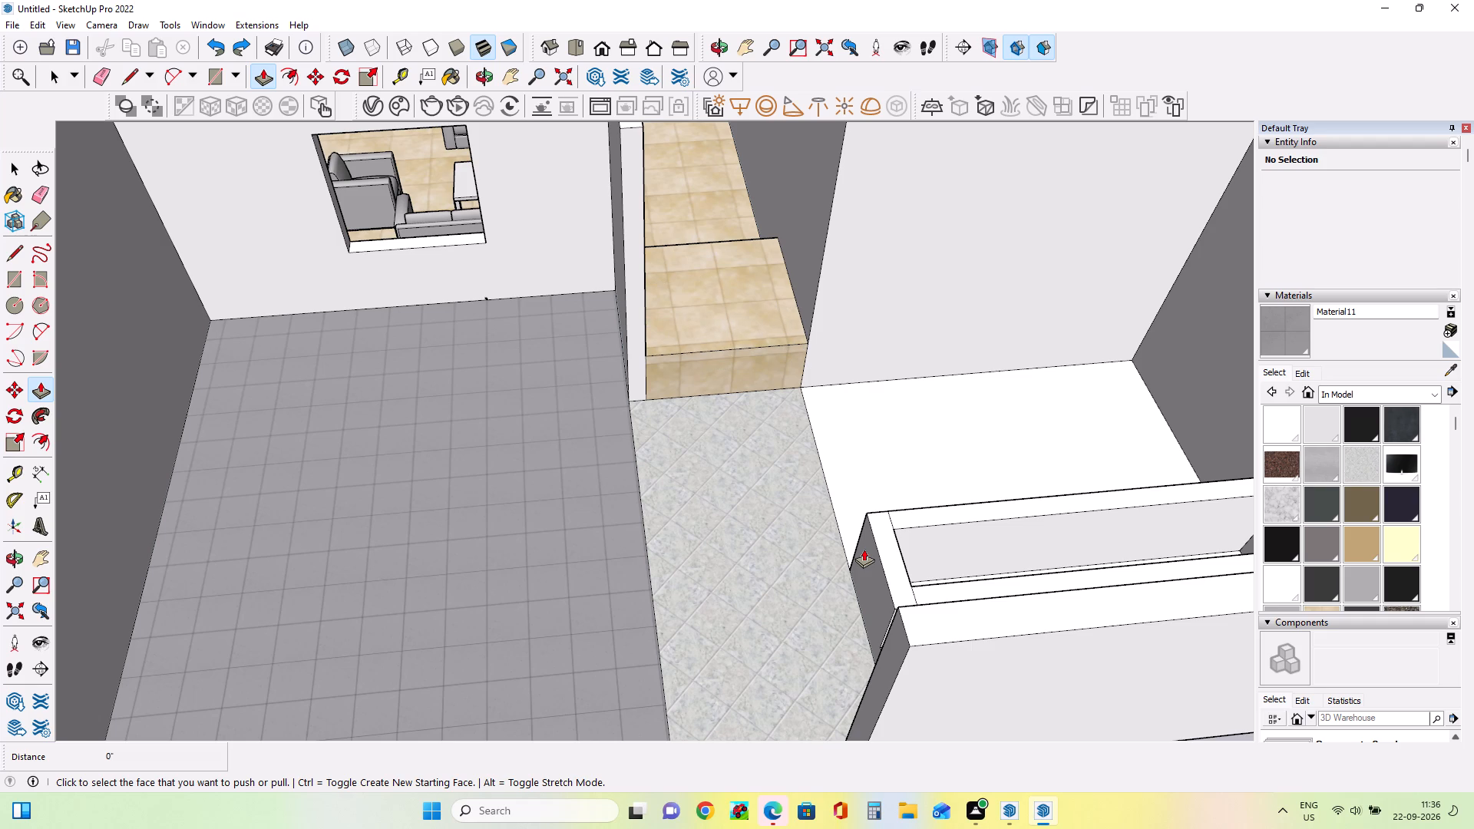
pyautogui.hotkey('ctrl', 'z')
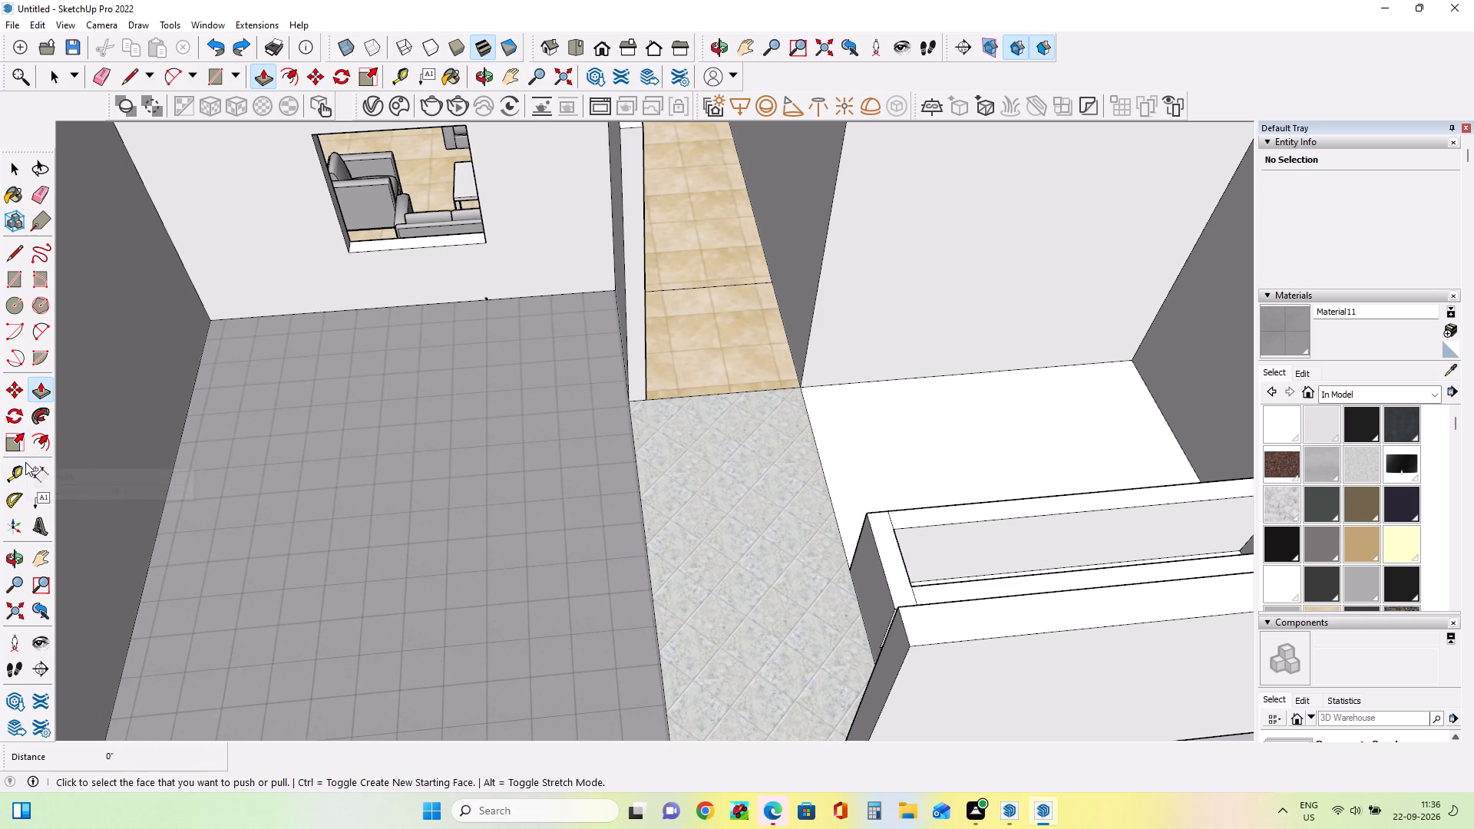
# Push/Pull the square in the beige-tiled passage floor upward by about 11 13/16".
pyautogui.click(13, 278)
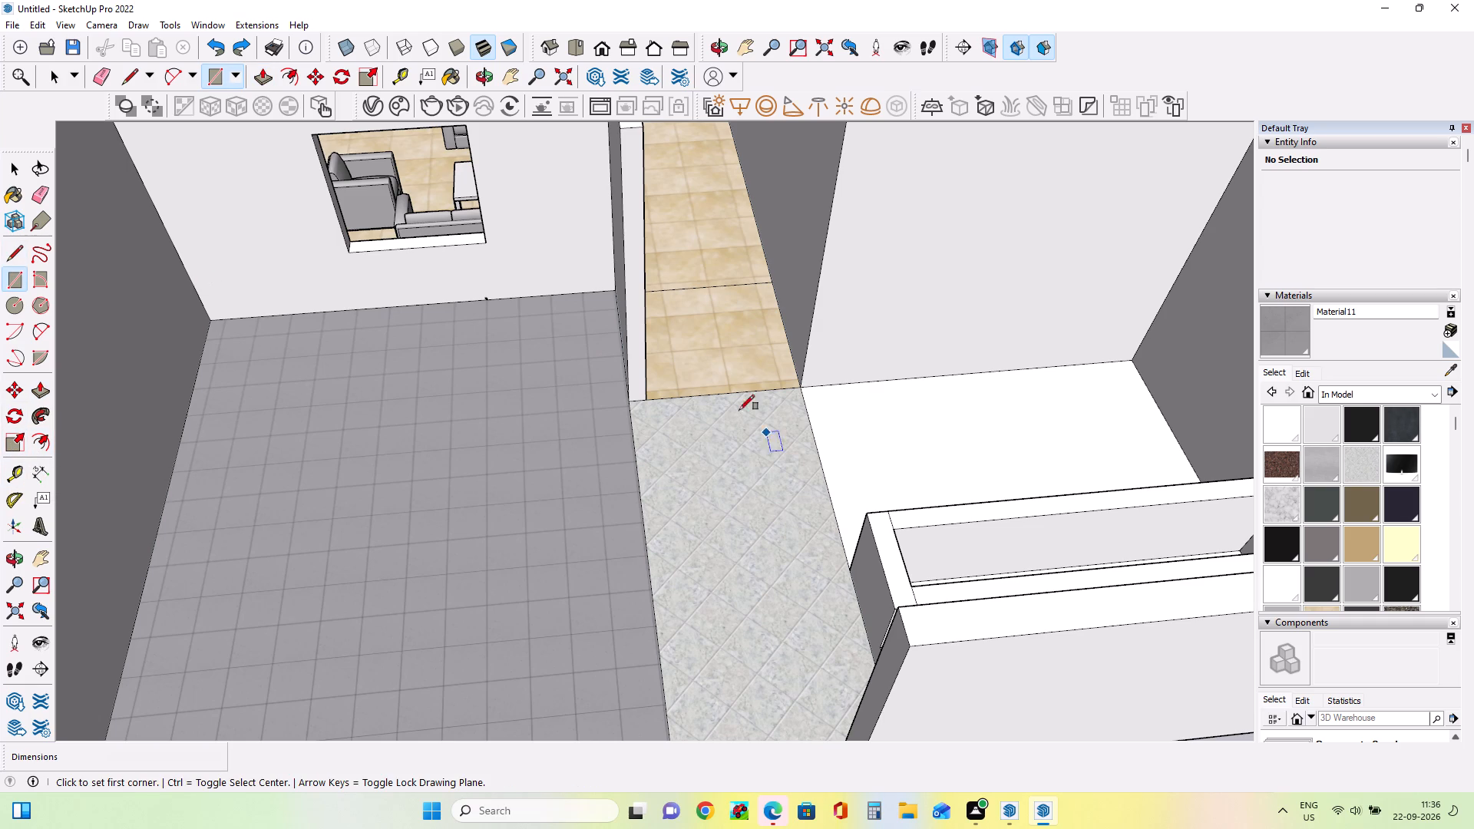
pyautogui.moveTo(713, 355); pyautogui.dragTo(600, 367, button='middle')
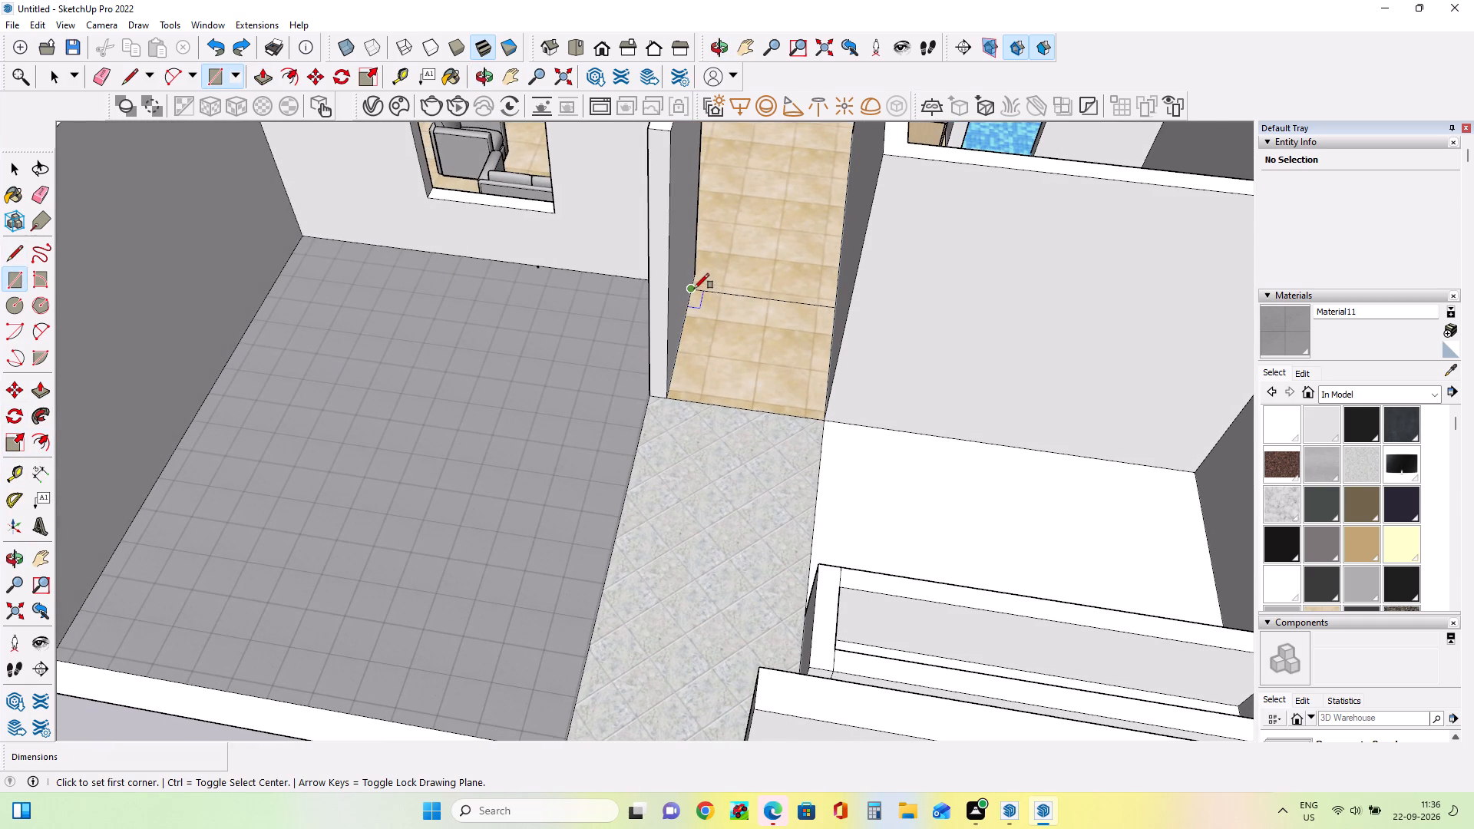
pyautogui.click(41, 389)
pyautogui.click(740, 384)
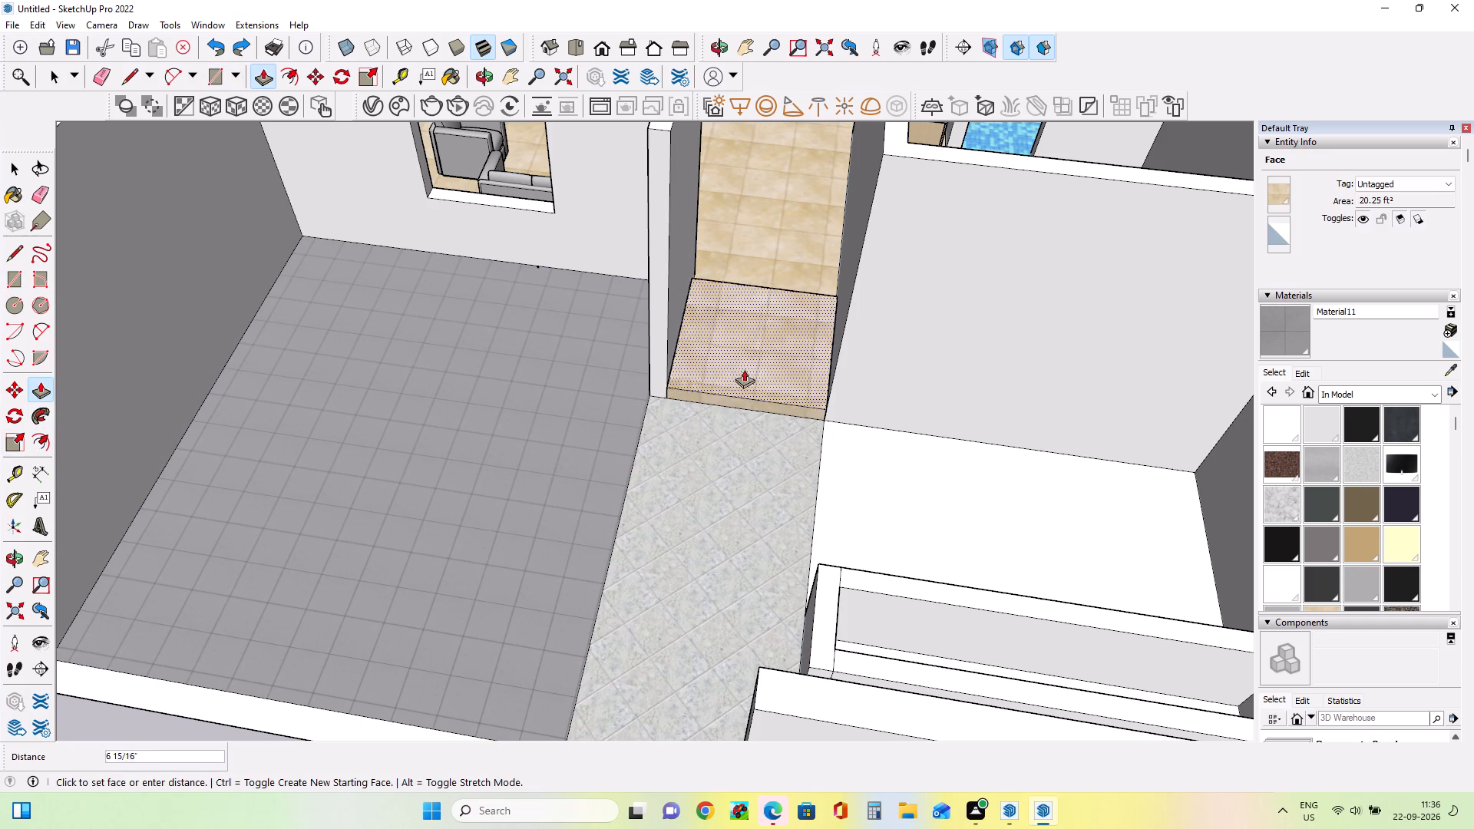
pyautogui.click(745, 362)
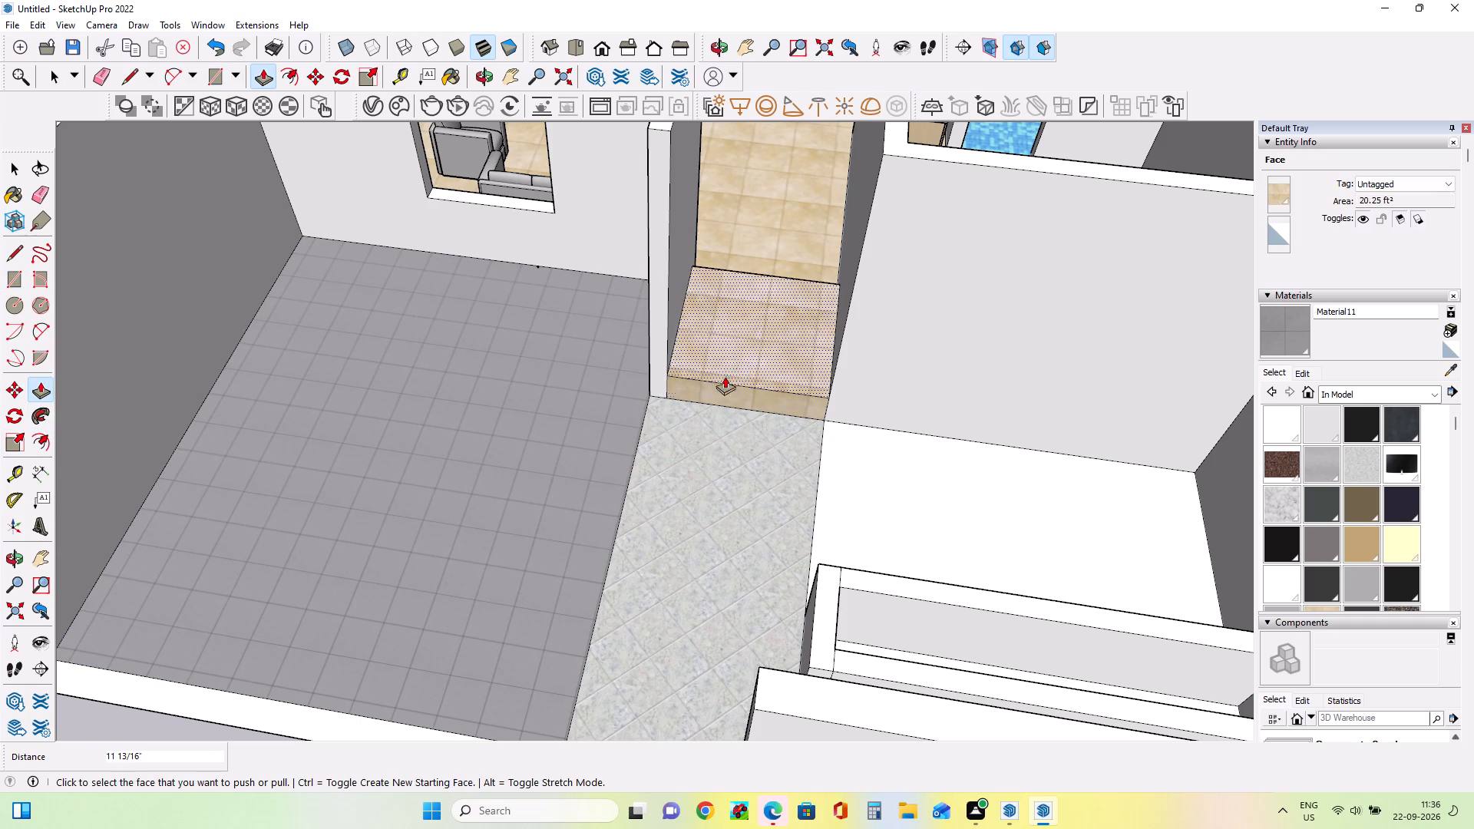
# Divide the block's top into three strips with 4' 6" wide rectangles about 1' 2" and 1' 5 9/16" deep from the rear edge.
pyautogui.moveTo(760, 520); pyautogui.dragTo(937, 530, button='middle')
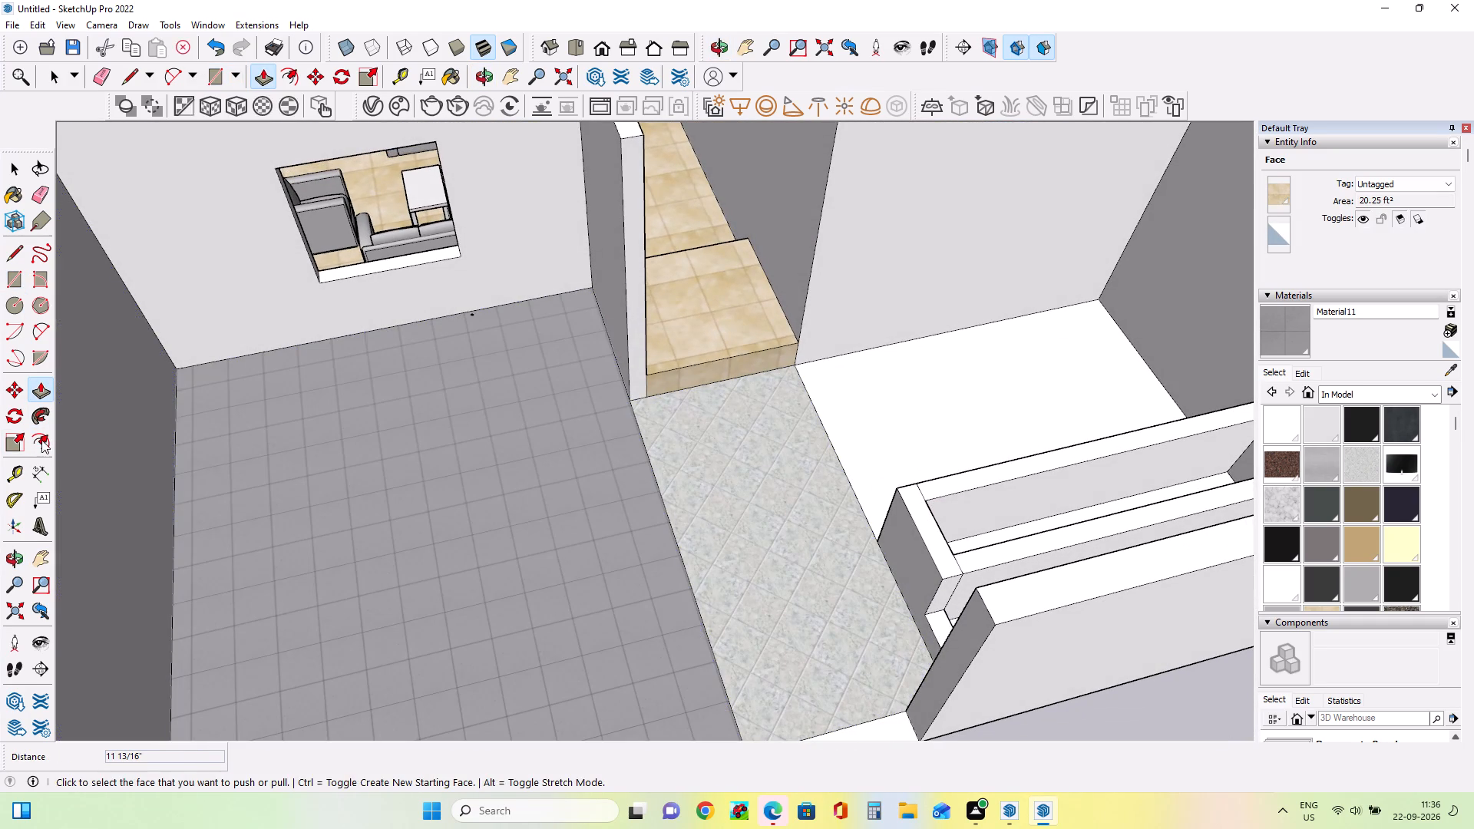
pyautogui.click(14, 279)
pyautogui.moveTo(950, 329); pyautogui.dragTo(950, 331, button='middle')
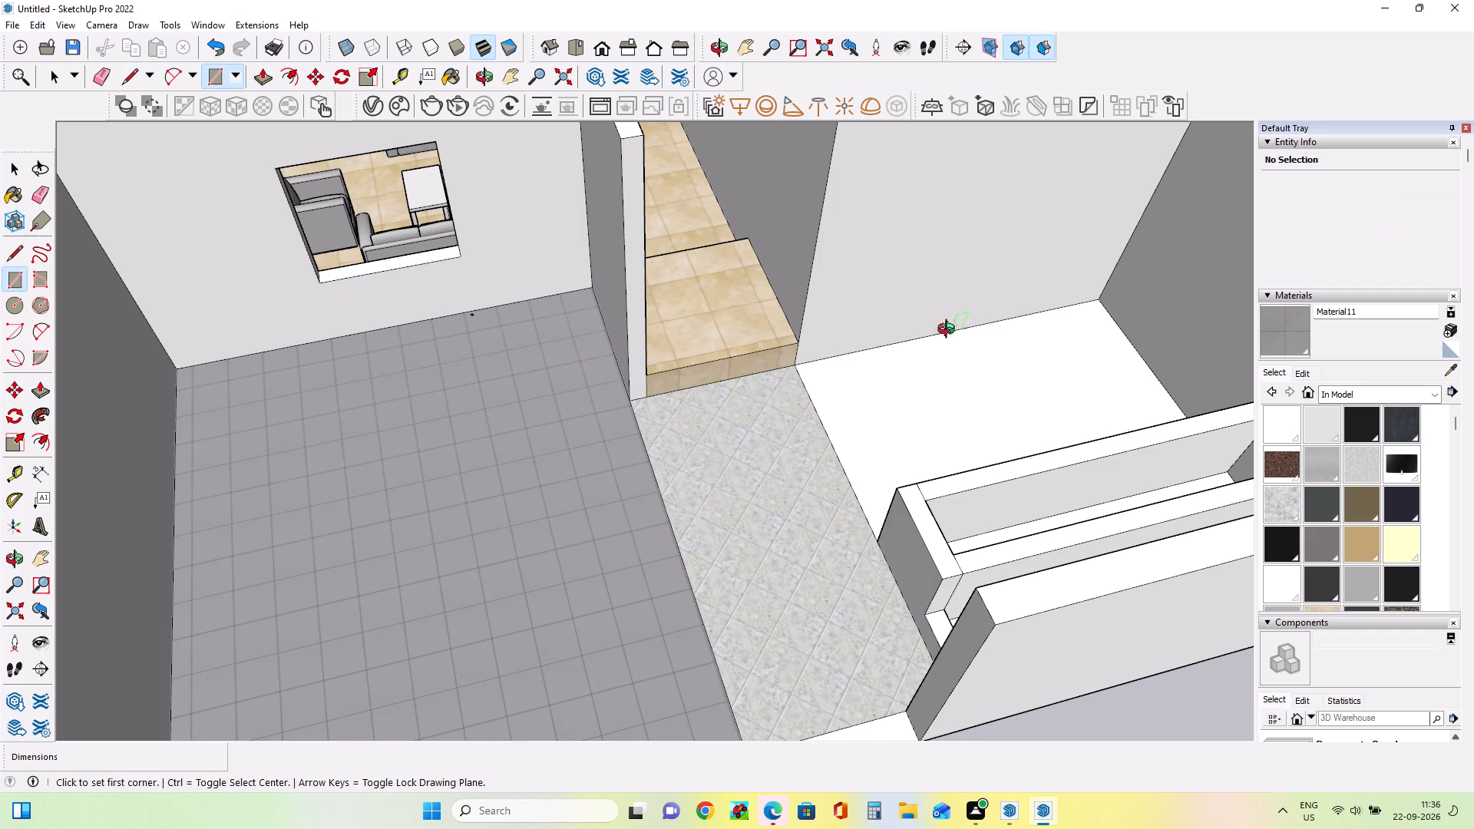
pyautogui.moveTo(950, 331); pyautogui.dragTo(655, 395, button='middle')
pyautogui.click(763, 265)
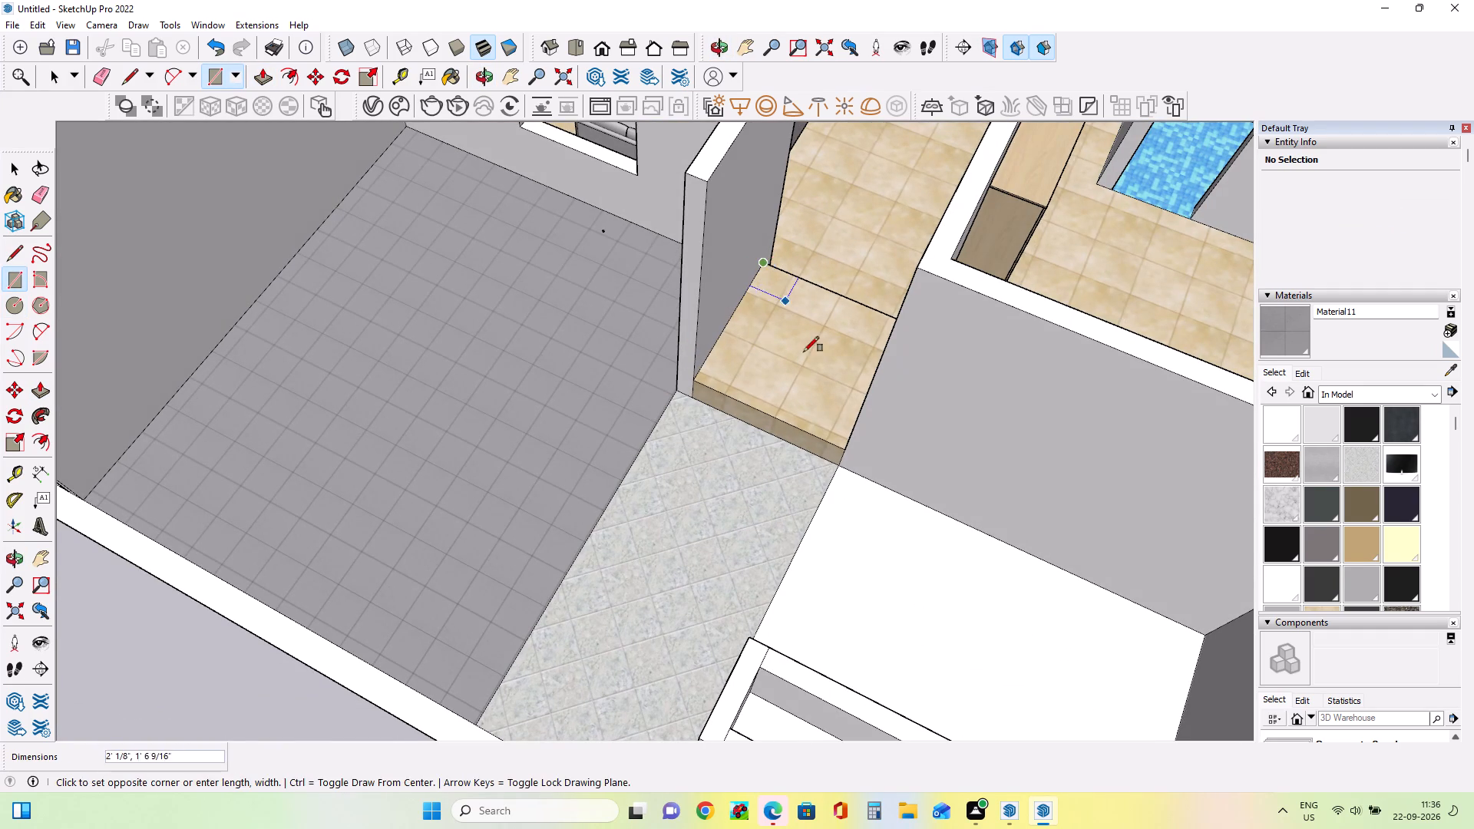
pyautogui.moveTo(776, 410); pyautogui.dragTo(929, 414, button='middle')
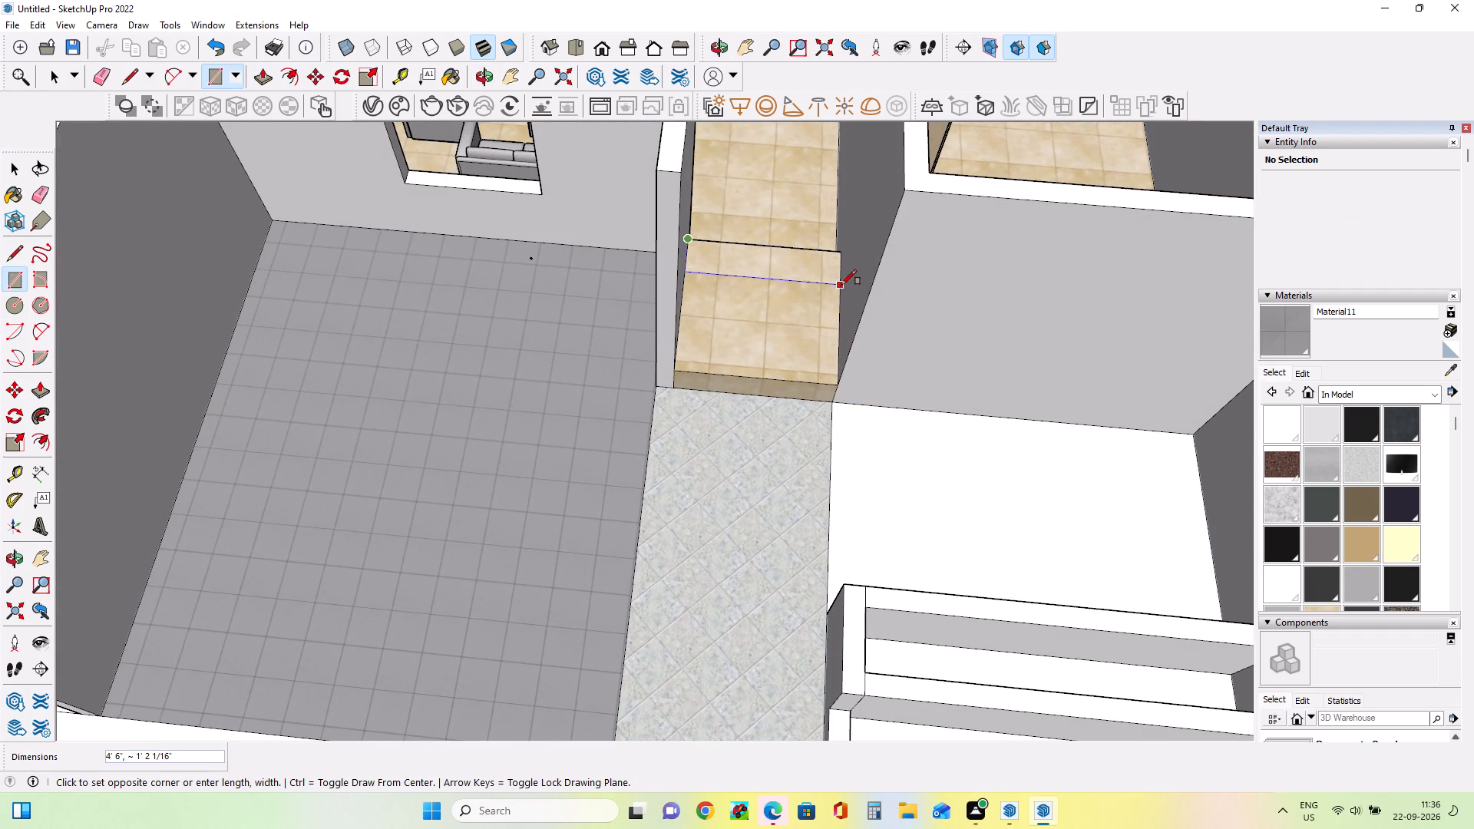
pyautogui.doubleClick(841, 285)
pyautogui.click(838, 291)
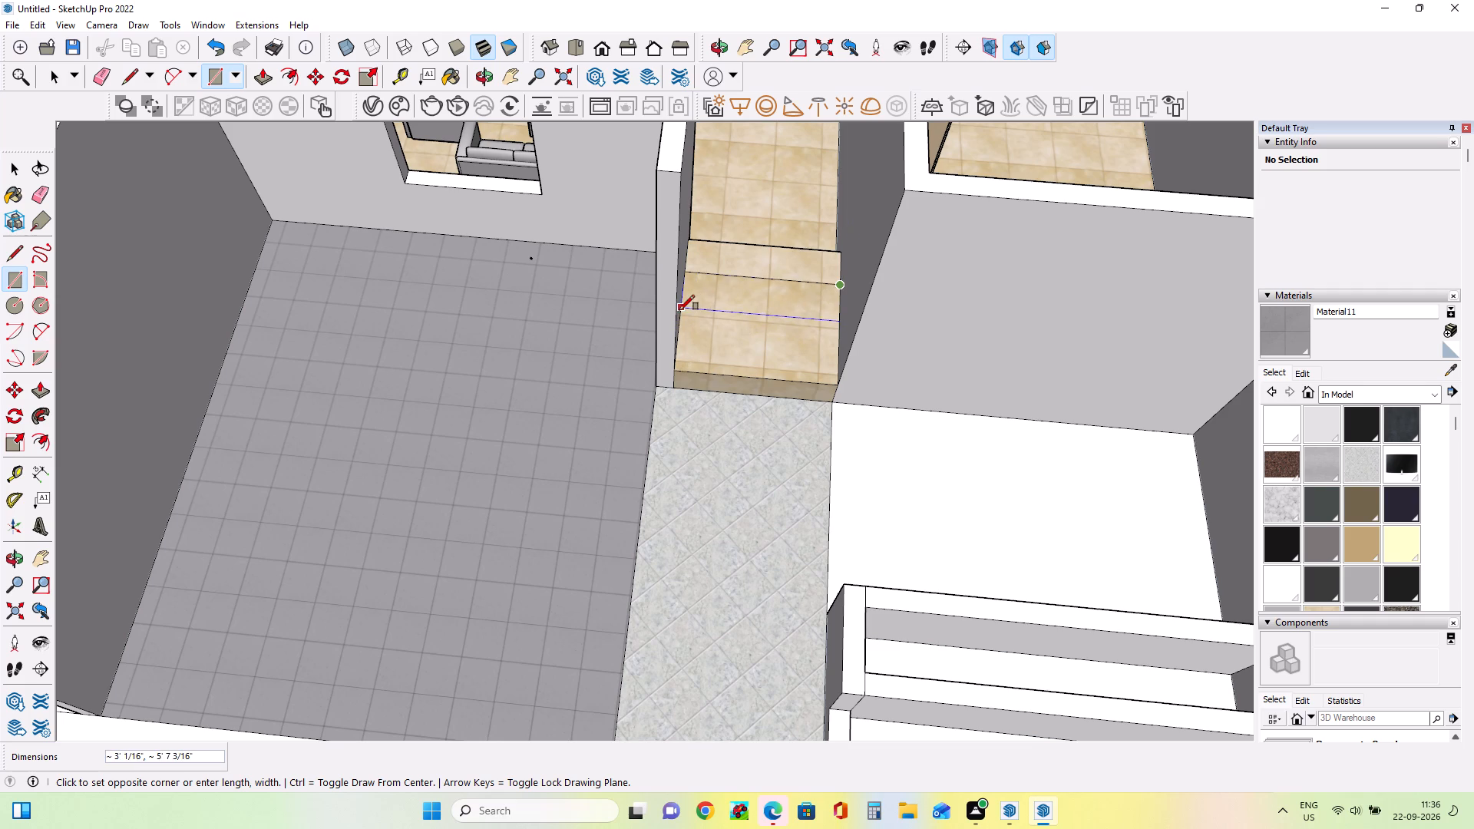
pyautogui.scroll(7, 691, 306)
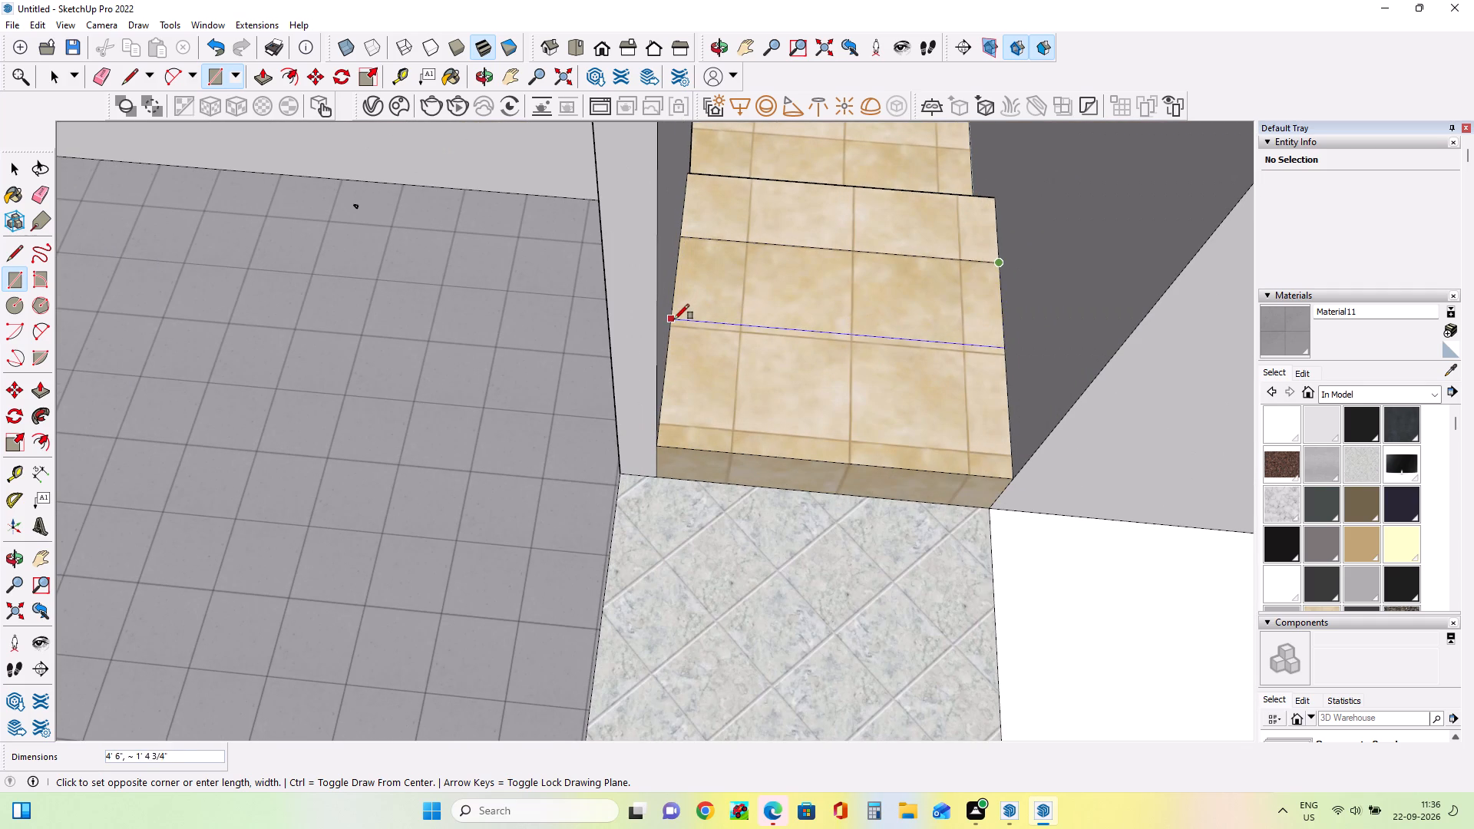
pyautogui.doubleClick(673, 323)
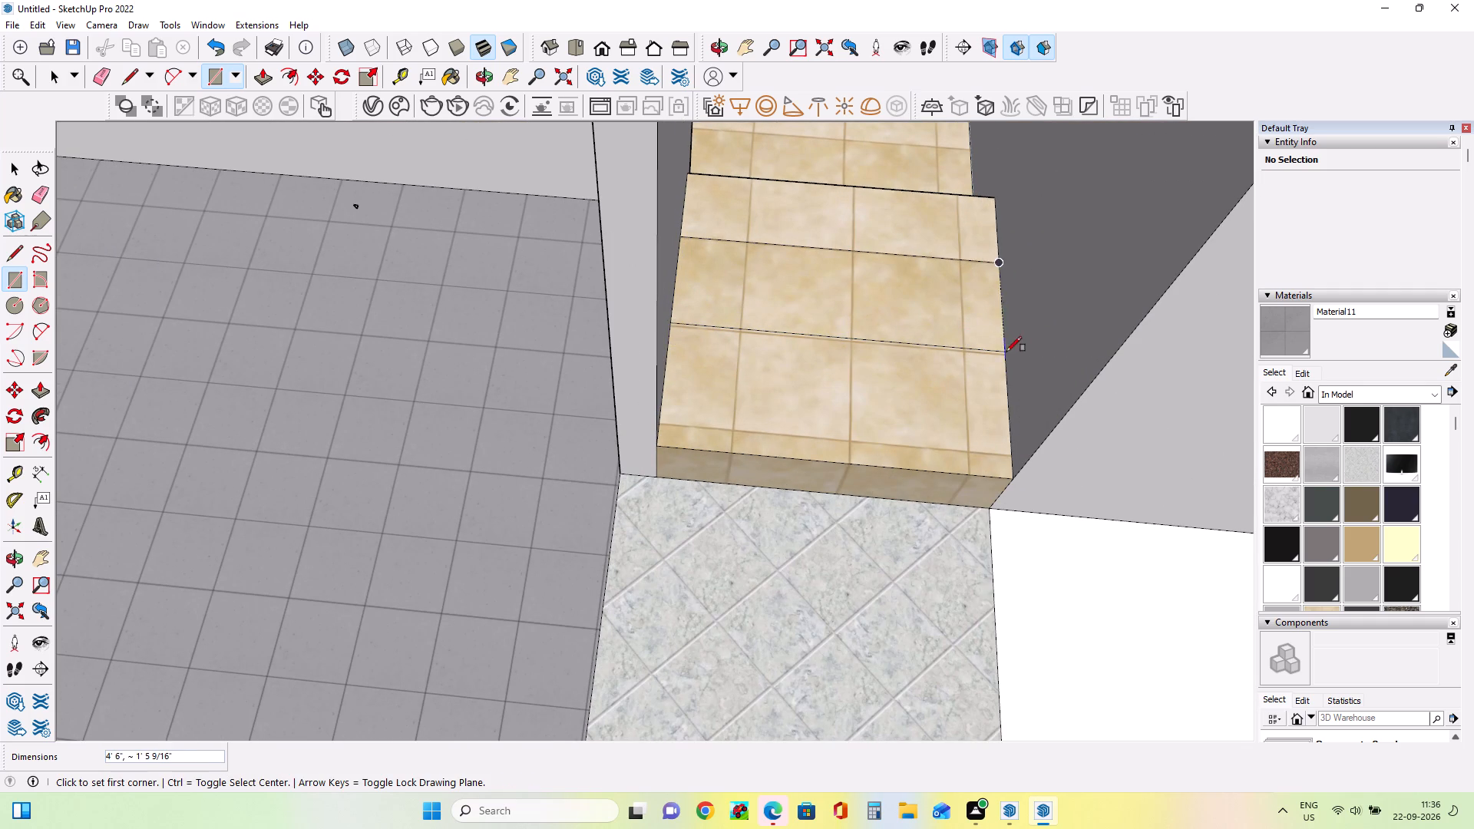
# Push/Pull the strips down into steps: front about 7 1/8", middle about 3 3/8", rear about 3/4".
pyautogui.click(42, 393)
pyautogui.click(789, 392)
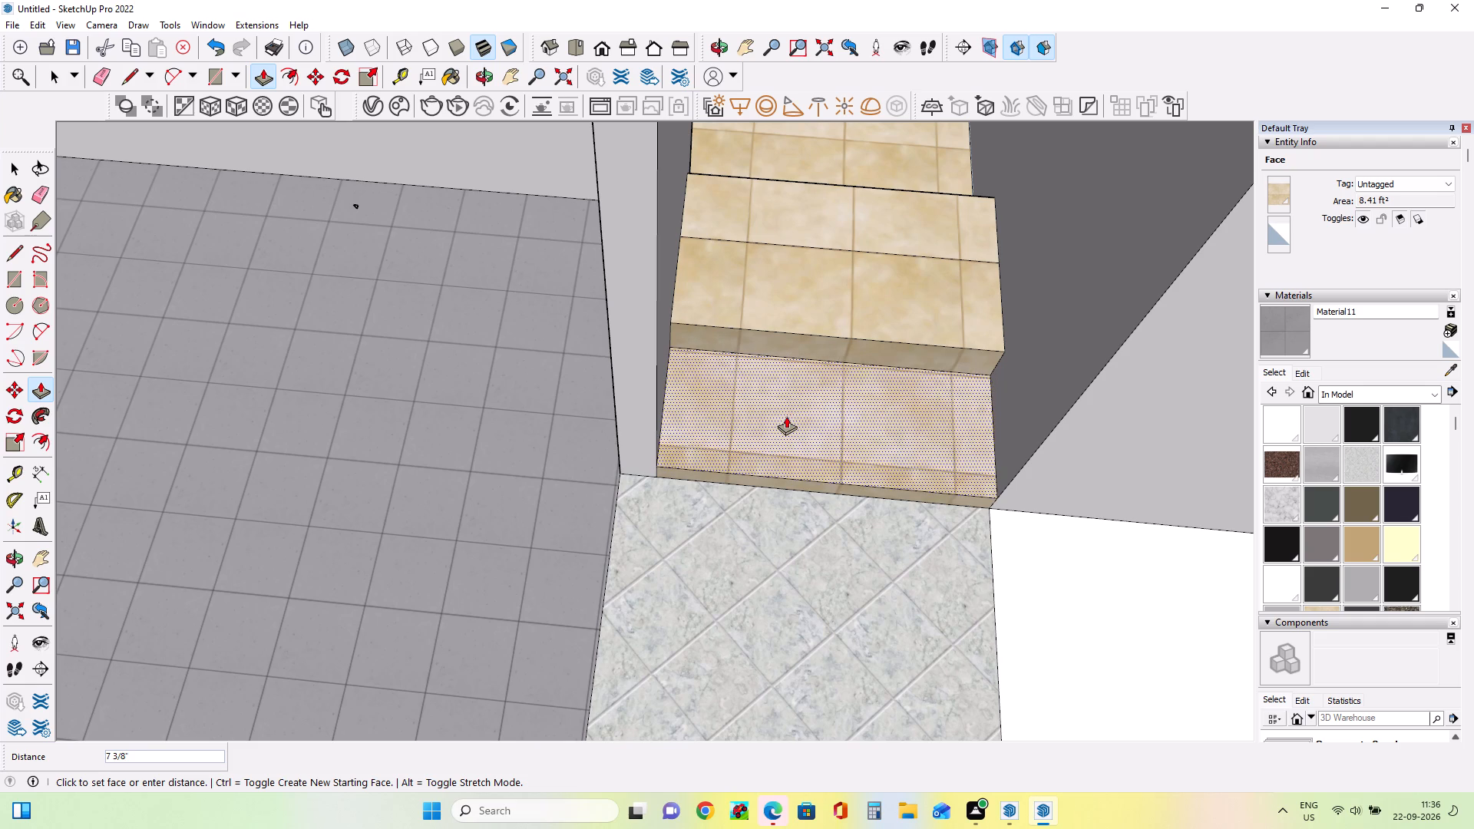
pyautogui.click(789, 414)
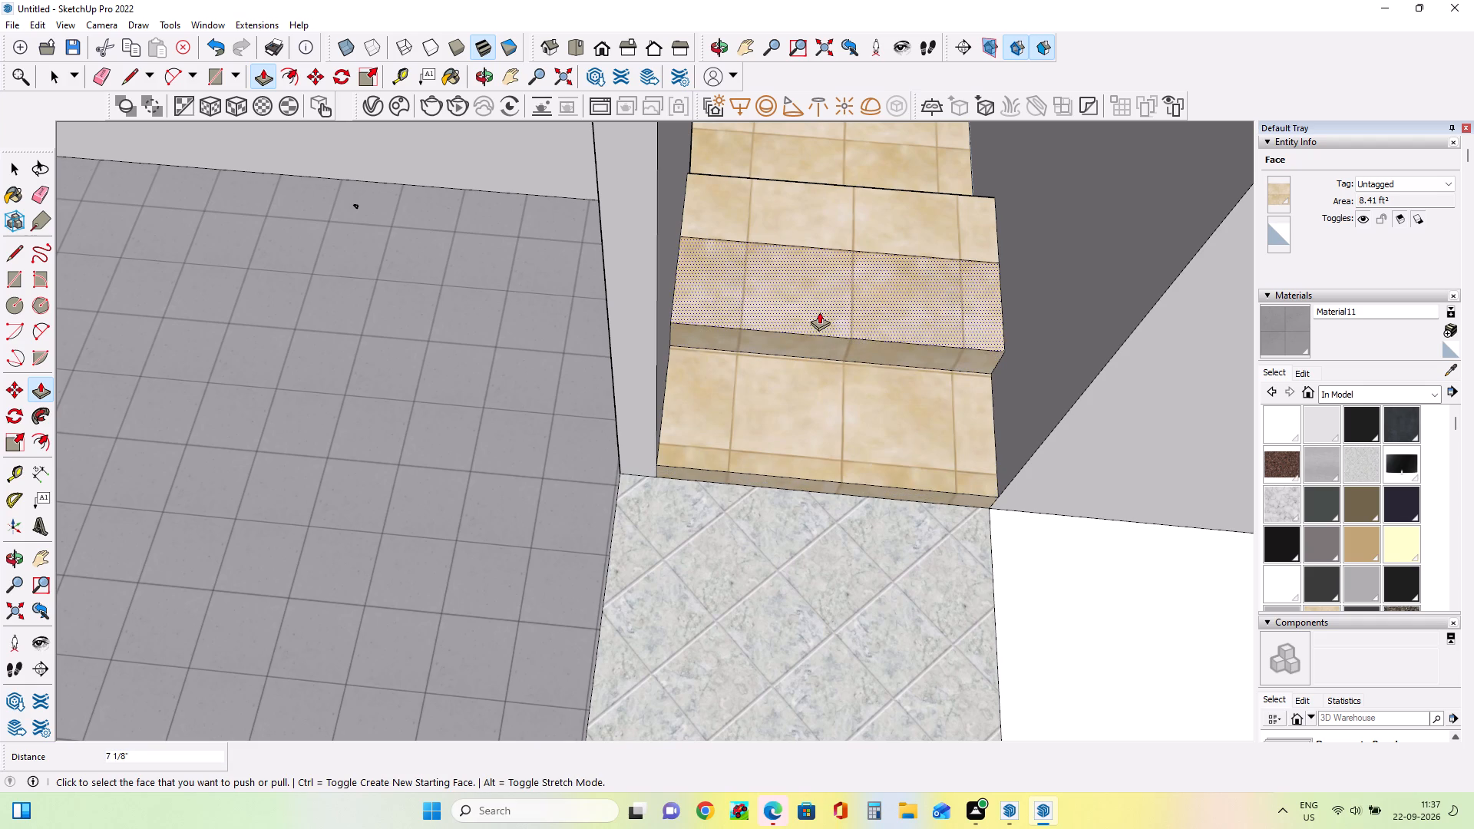
pyautogui.click(819, 312)
pyautogui.click(818, 323)
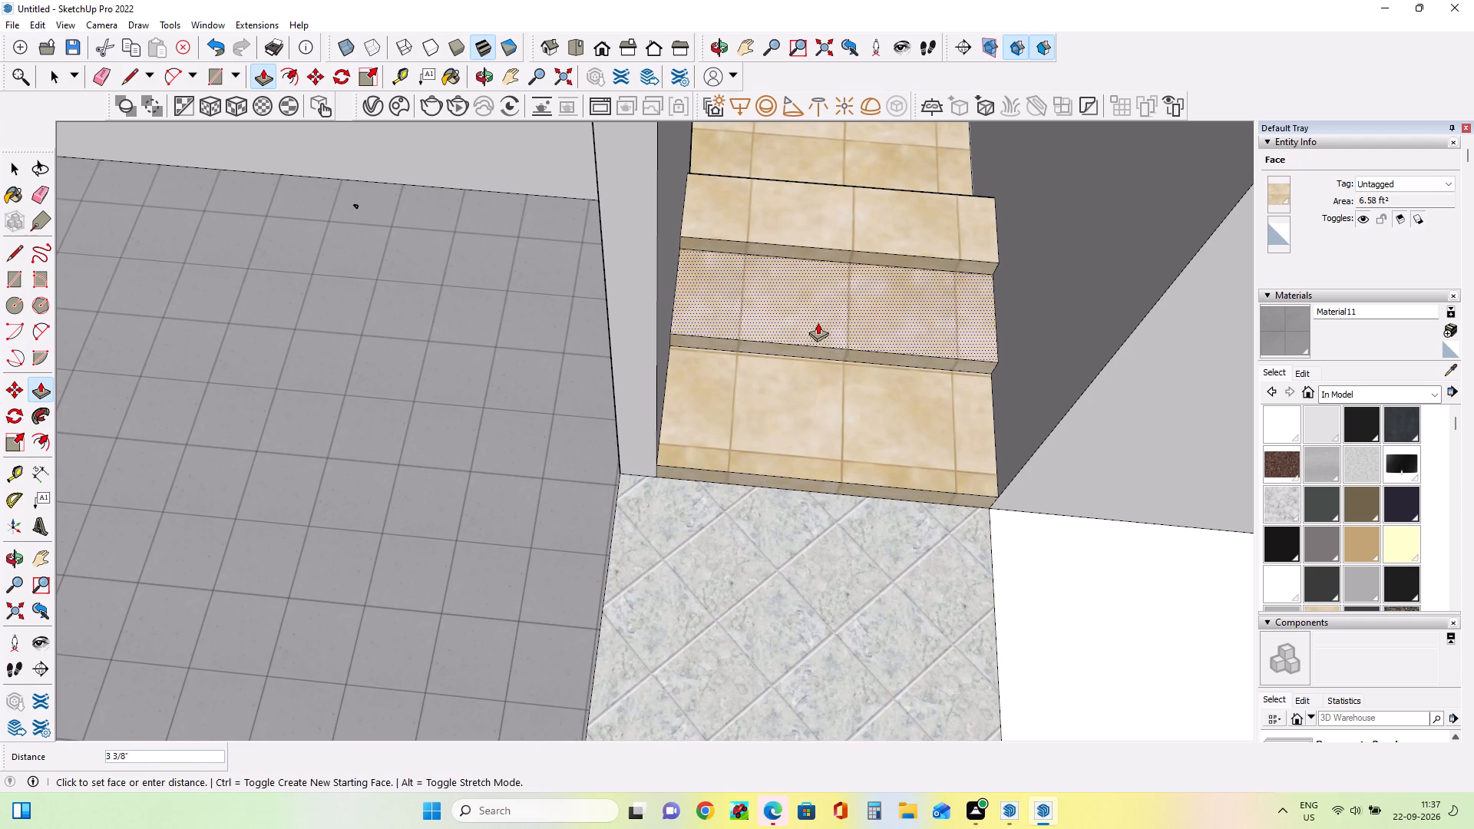
pyautogui.click(848, 236)
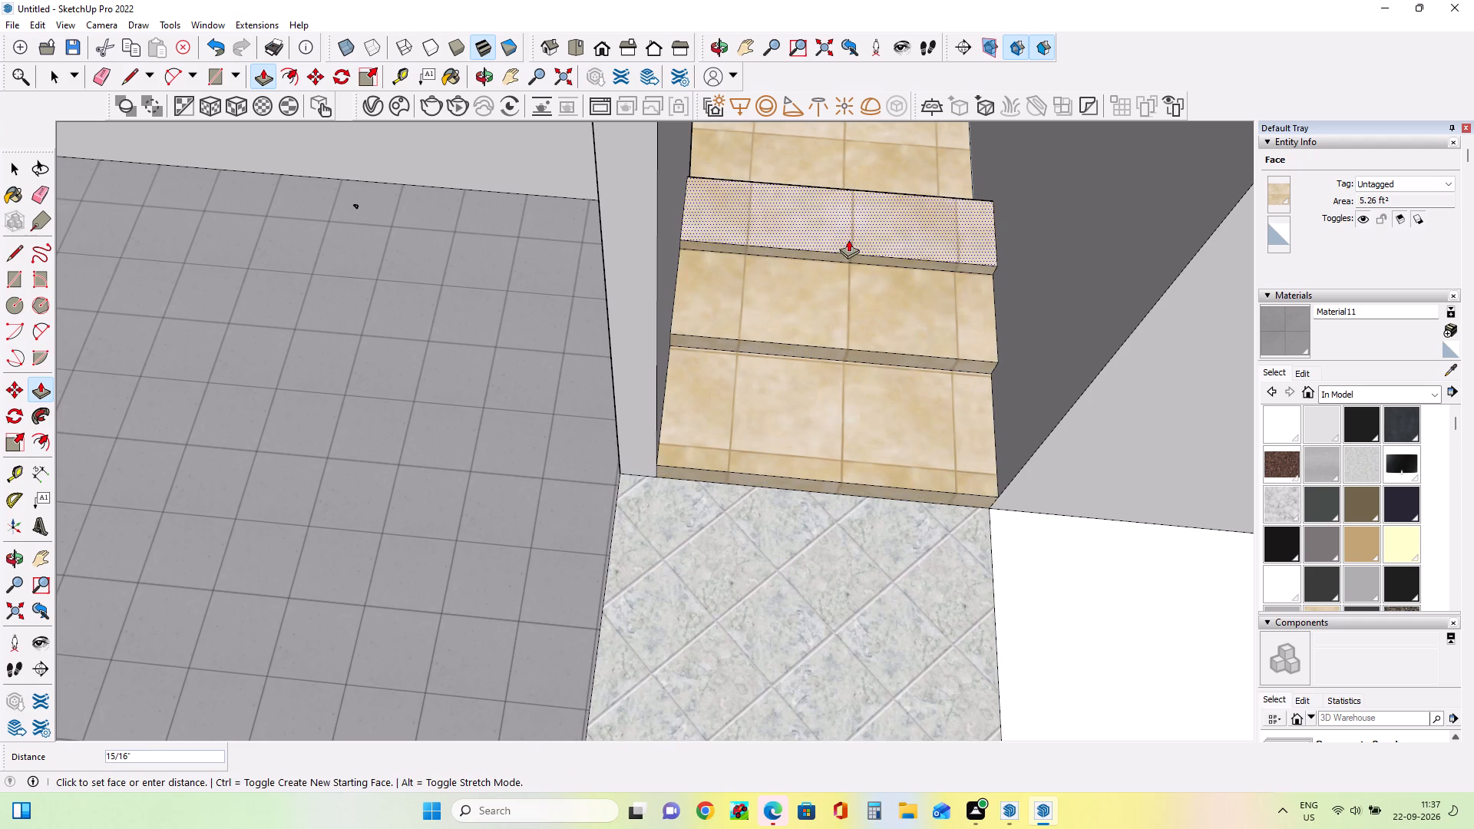
pyautogui.click(850, 233)
# Lower the step treads further with Push/Pull: front about 1 11/16", middle about 1 5/8", rear about 3 1/2".
pyautogui.moveTo(815, 394); pyautogui.dragTo(940, 306, button='middle')
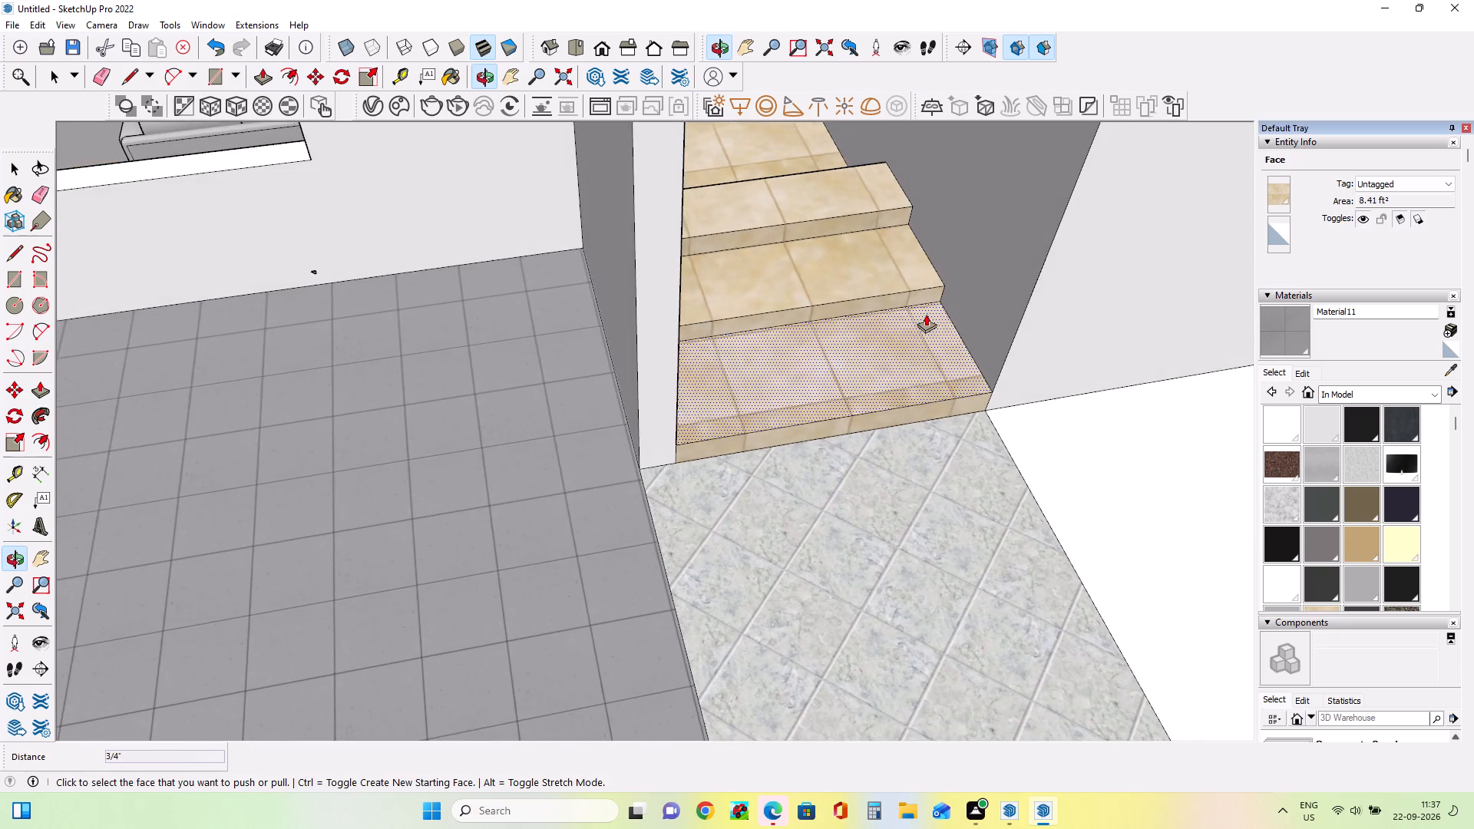
pyautogui.scroll(-3, 924, 315)
pyautogui.click(887, 362)
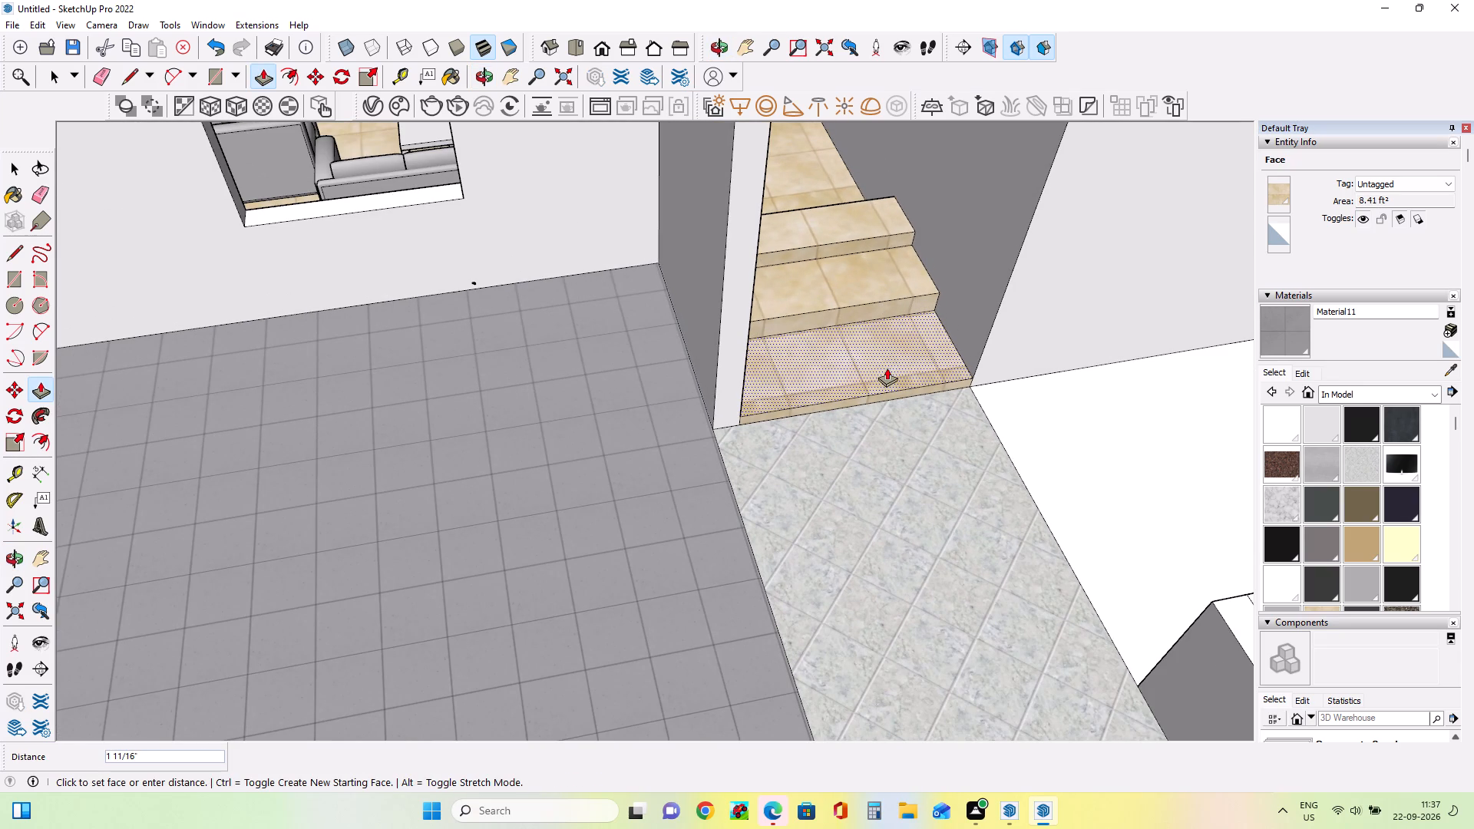
pyautogui.click(887, 368)
pyautogui.click(859, 284)
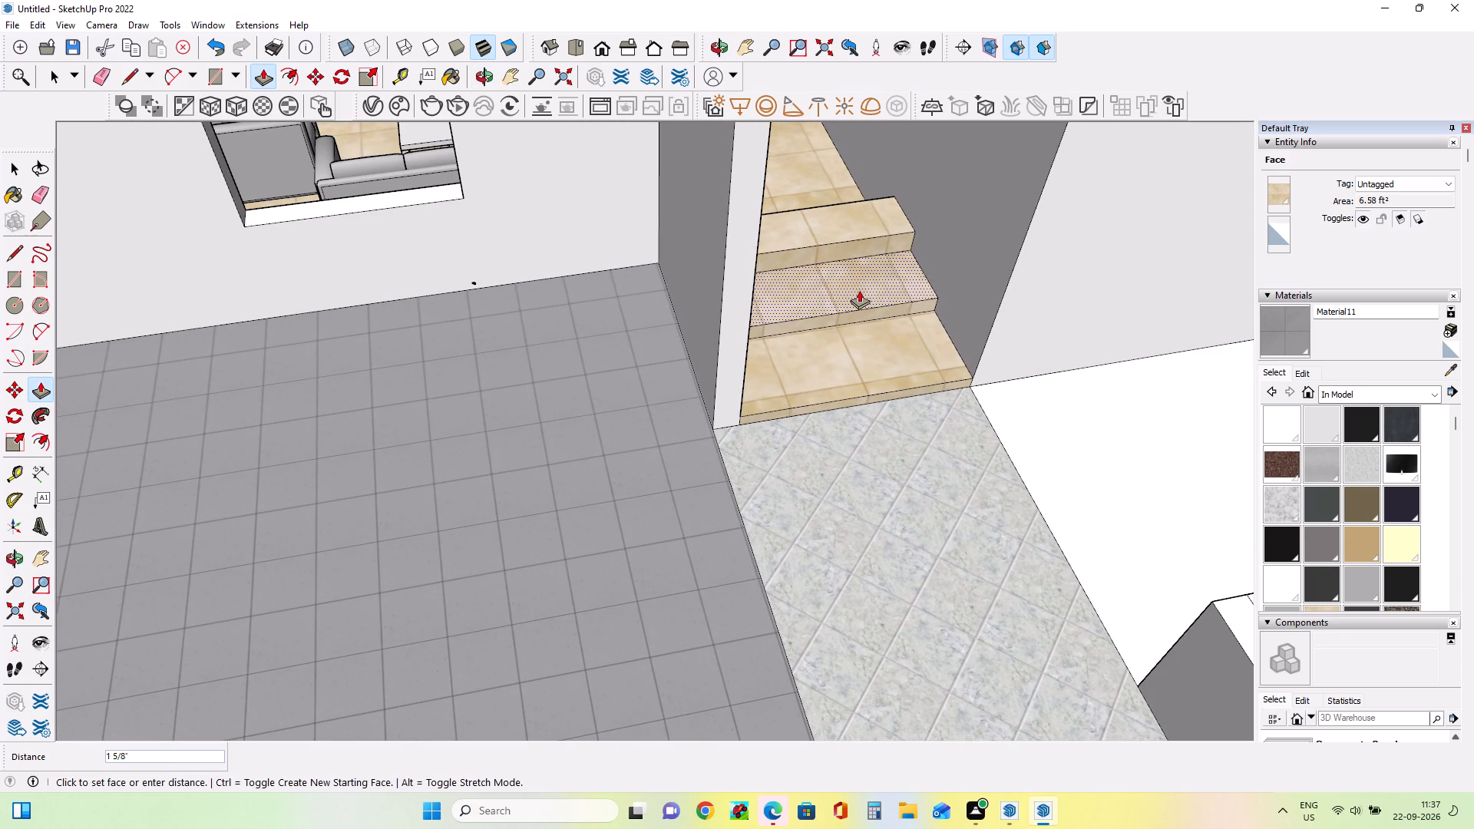
pyautogui.click(859, 290)
pyautogui.click(854, 219)
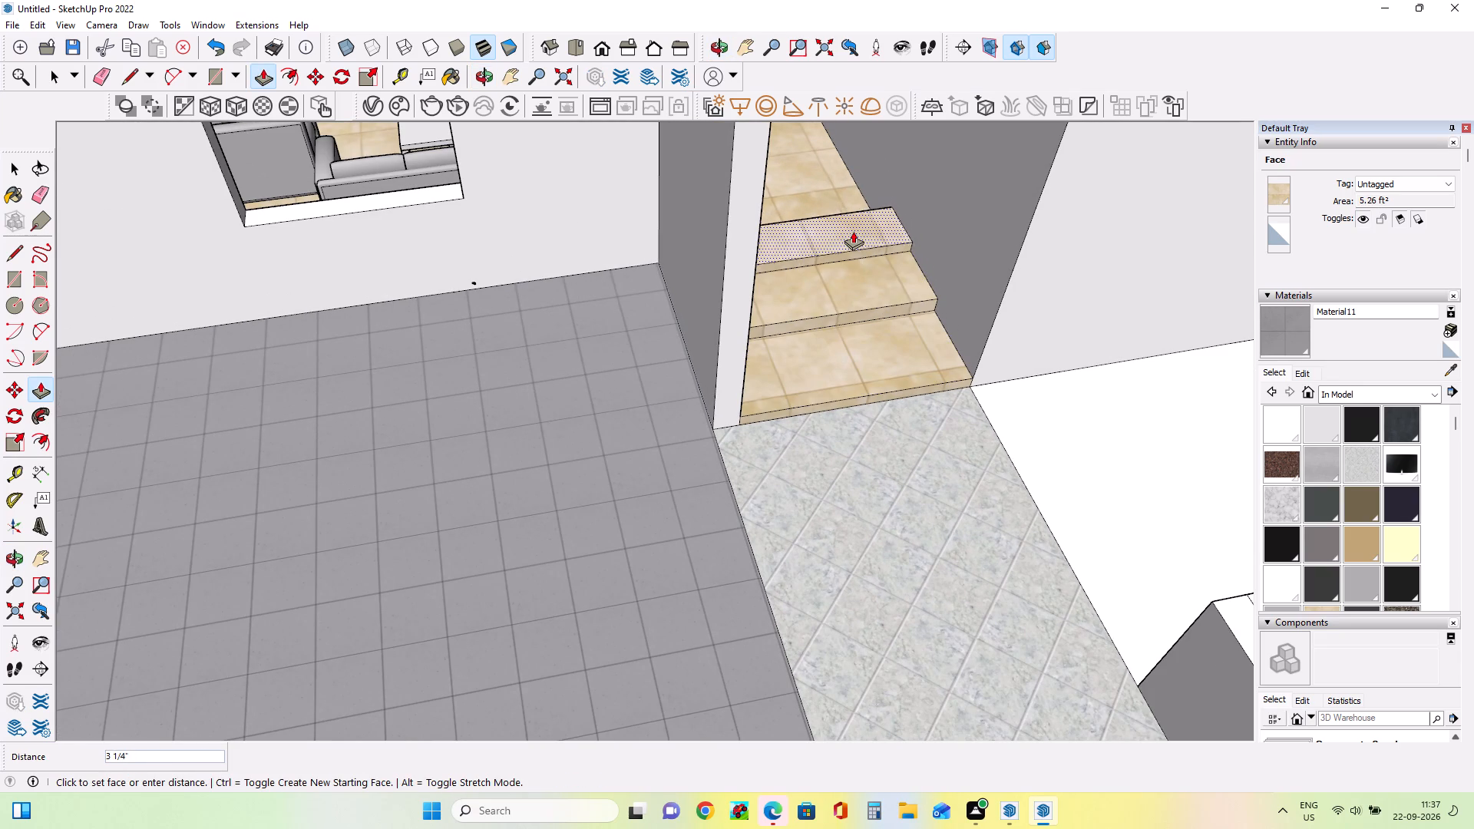
pyautogui.click(853, 230)
# Examine the entrance steps, the tiled front area and the overall house layout from several angles.
pyautogui.moveTo(976, 437); pyautogui.dragTo(818, 427, button='middle')
pyautogui.scroll(-7, 818, 427)
pyautogui.moveTo(826, 447); pyautogui.dragTo(919, 509, button='middle')
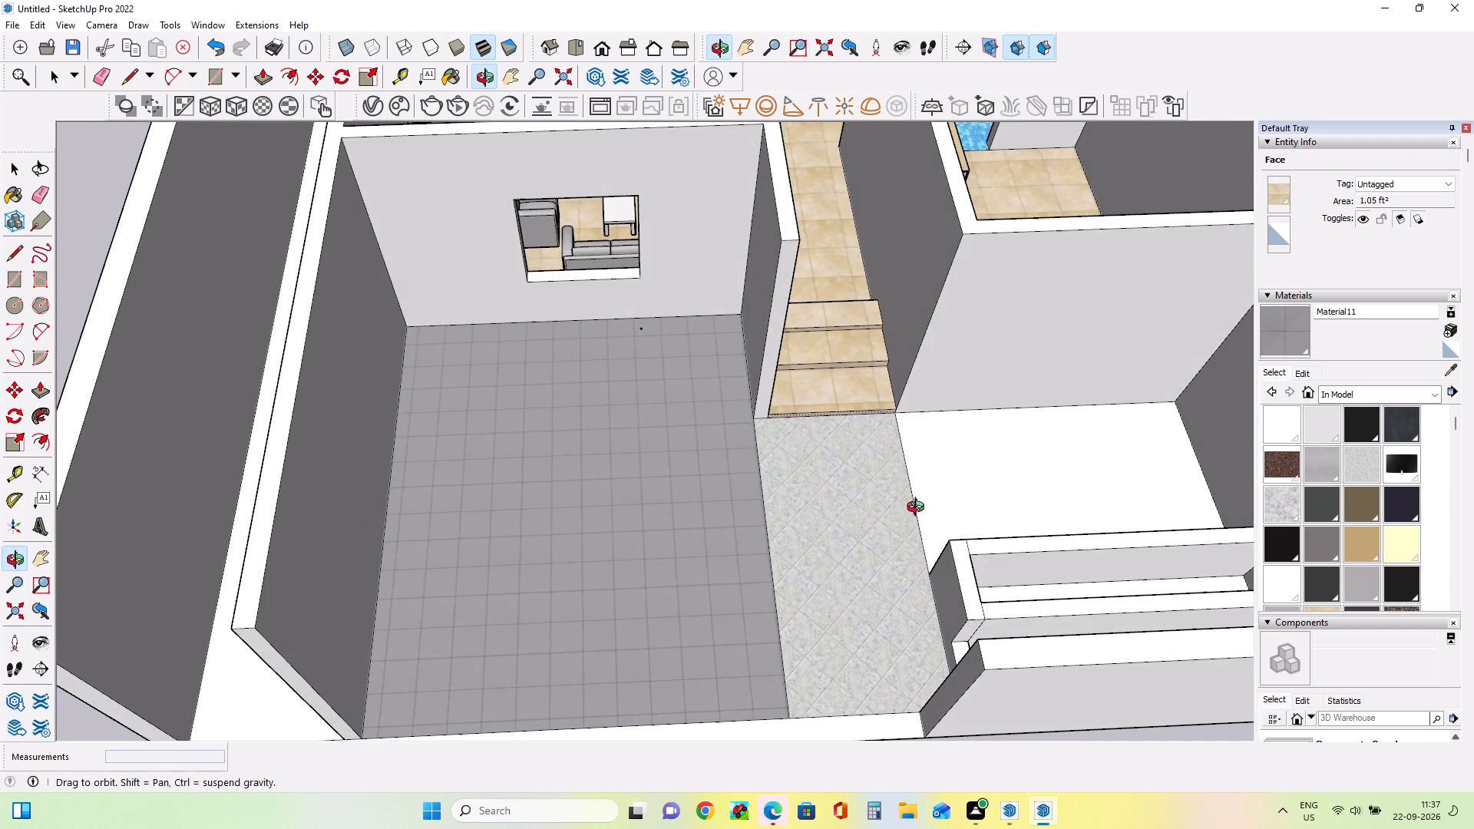
pyautogui.moveTo(919, 509); pyautogui.dragTo(922, 511, button='middle')
pyautogui.moveTo(810, 500); pyautogui.dragTo(850, 510, button='middle')
pyautogui.scroll(-2, 844, 514)
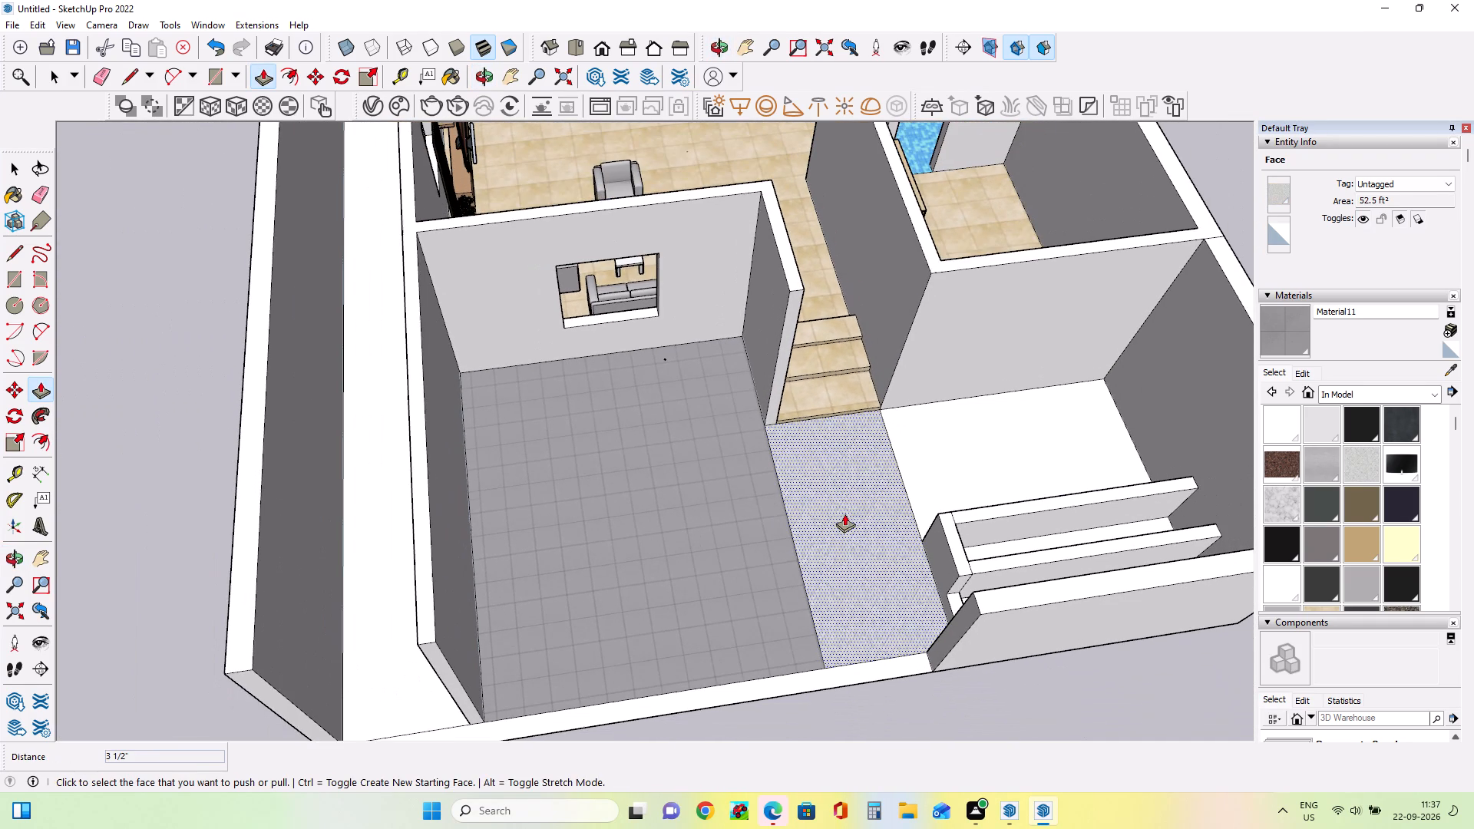
pyautogui.middleClick(841, 515)
pyautogui.moveTo(841, 515); pyautogui.dragTo(782, 502, button='middle')
pyautogui.moveTo(484, 540); pyautogui.dragTo(664, 527, button='middle')
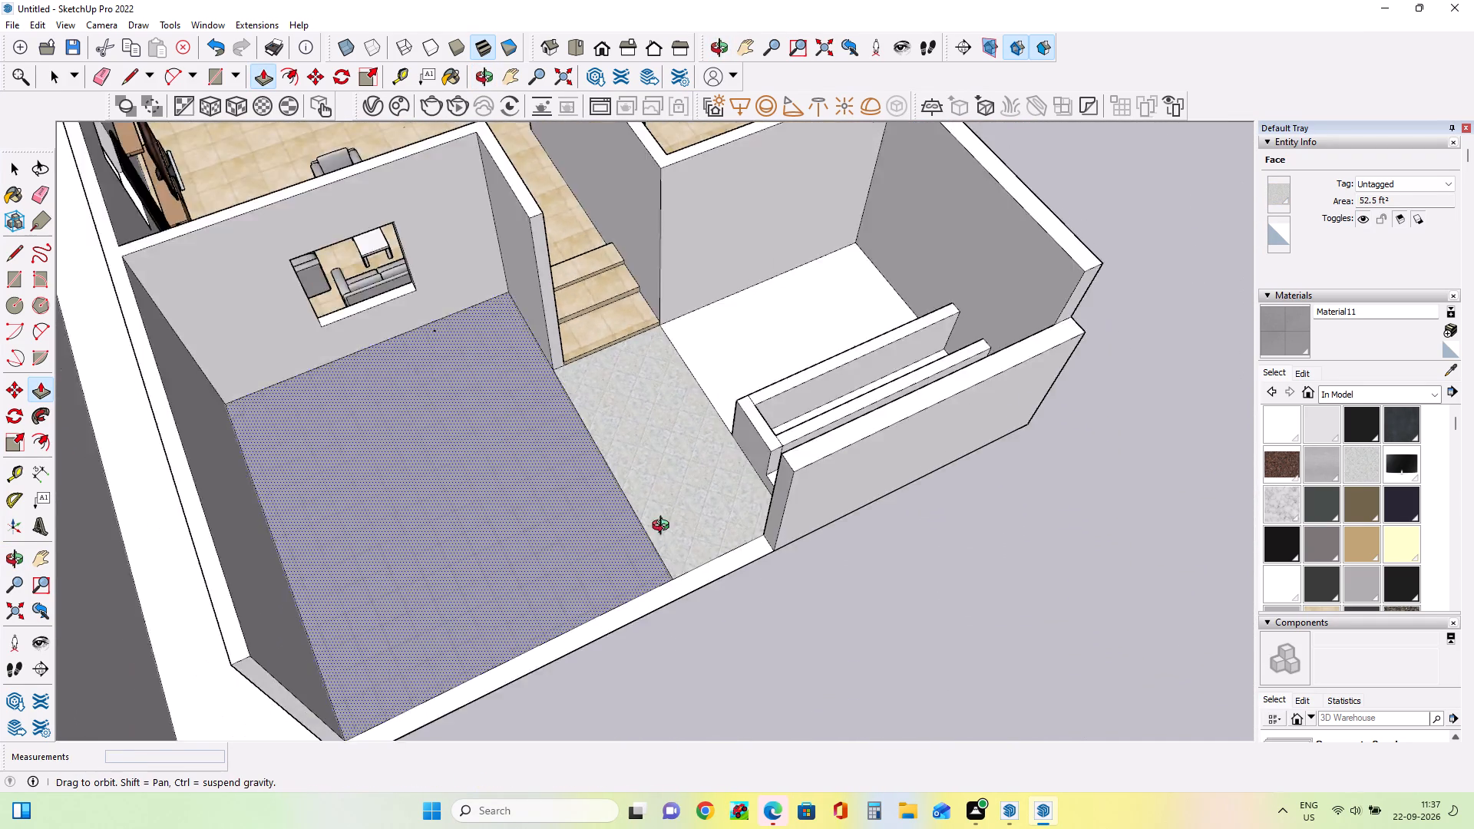
pyautogui.moveTo(664, 527); pyautogui.dragTo(559, 561, button='middle')
pyautogui.scroll(-7, 656, 543)
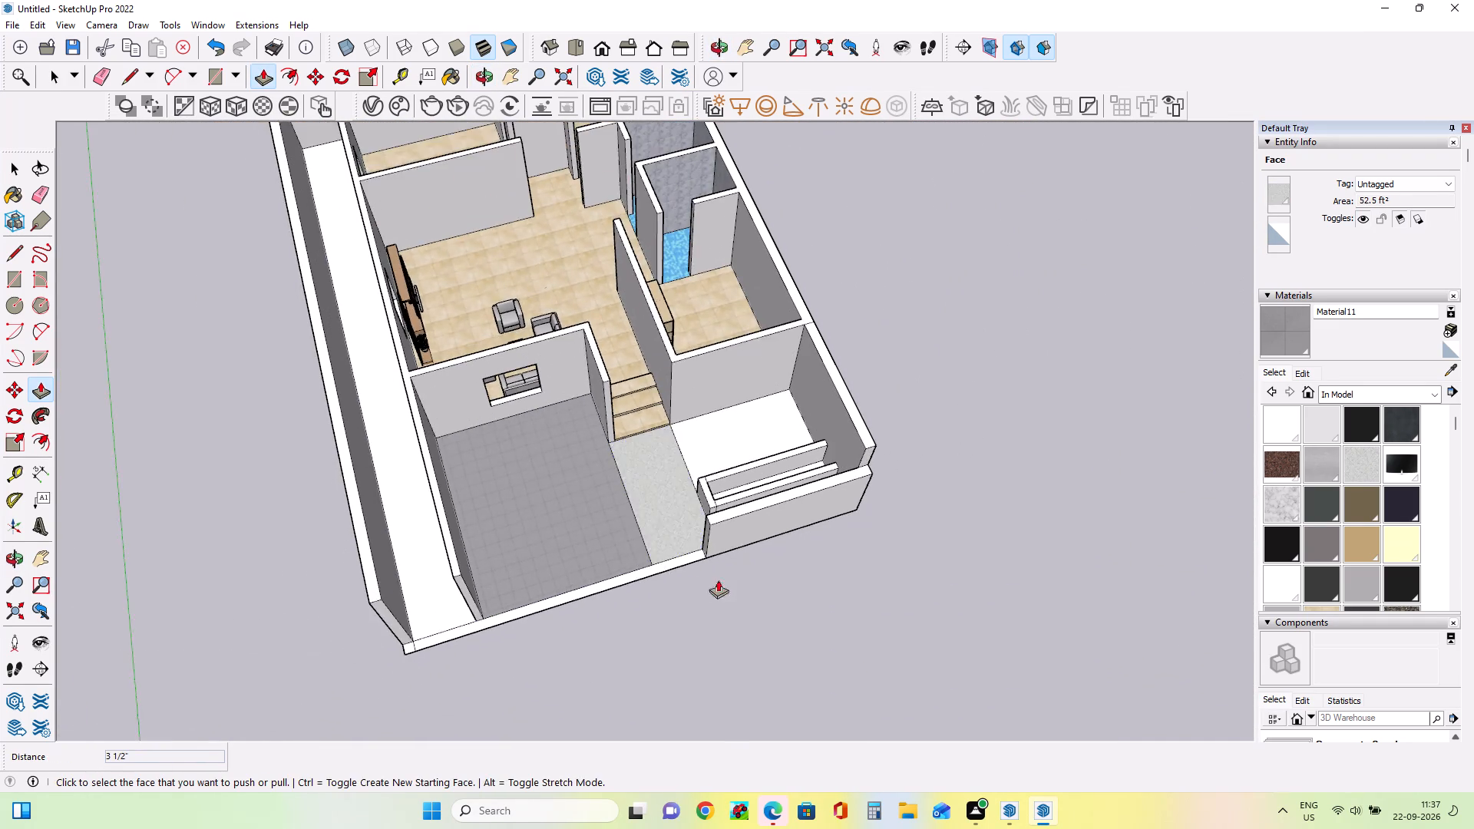
pyautogui.moveTo(718, 580); pyautogui.dragTo(630, 578, button='middle')
pyautogui.scroll(-3, 637, 476)
pyautogui.moveTo(648, 479); pyautogui.dragTo(659, 483, button='middle')
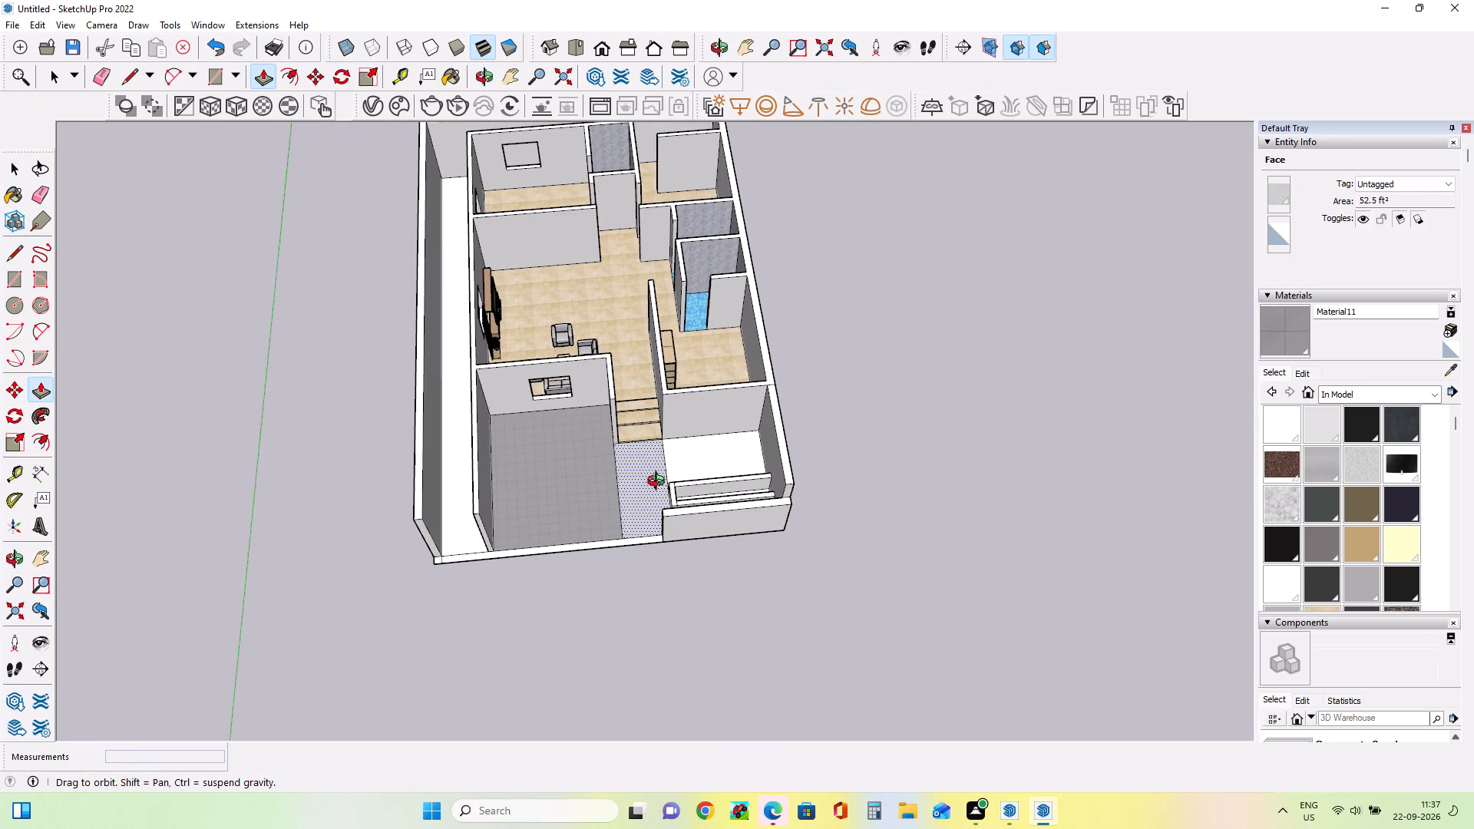
pyautogui.moveTo(659, 483); pyautogui.dragTo(783, 510, button='middle')
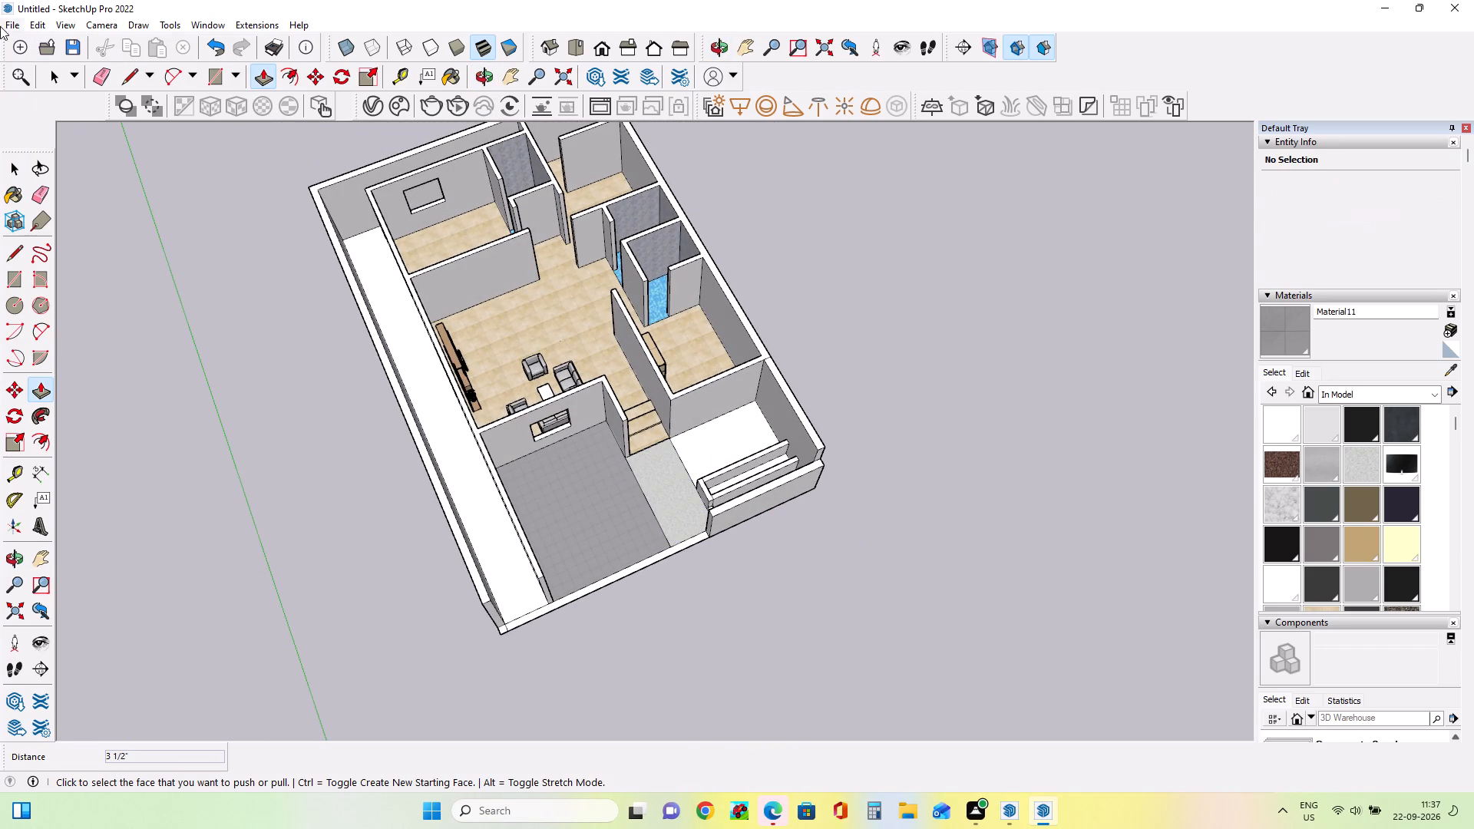
# Import the 2016_Honda_Civic_LX_Sedan model and place it on the grey-tiled parking floor.
pyautogui.click(5, 21)
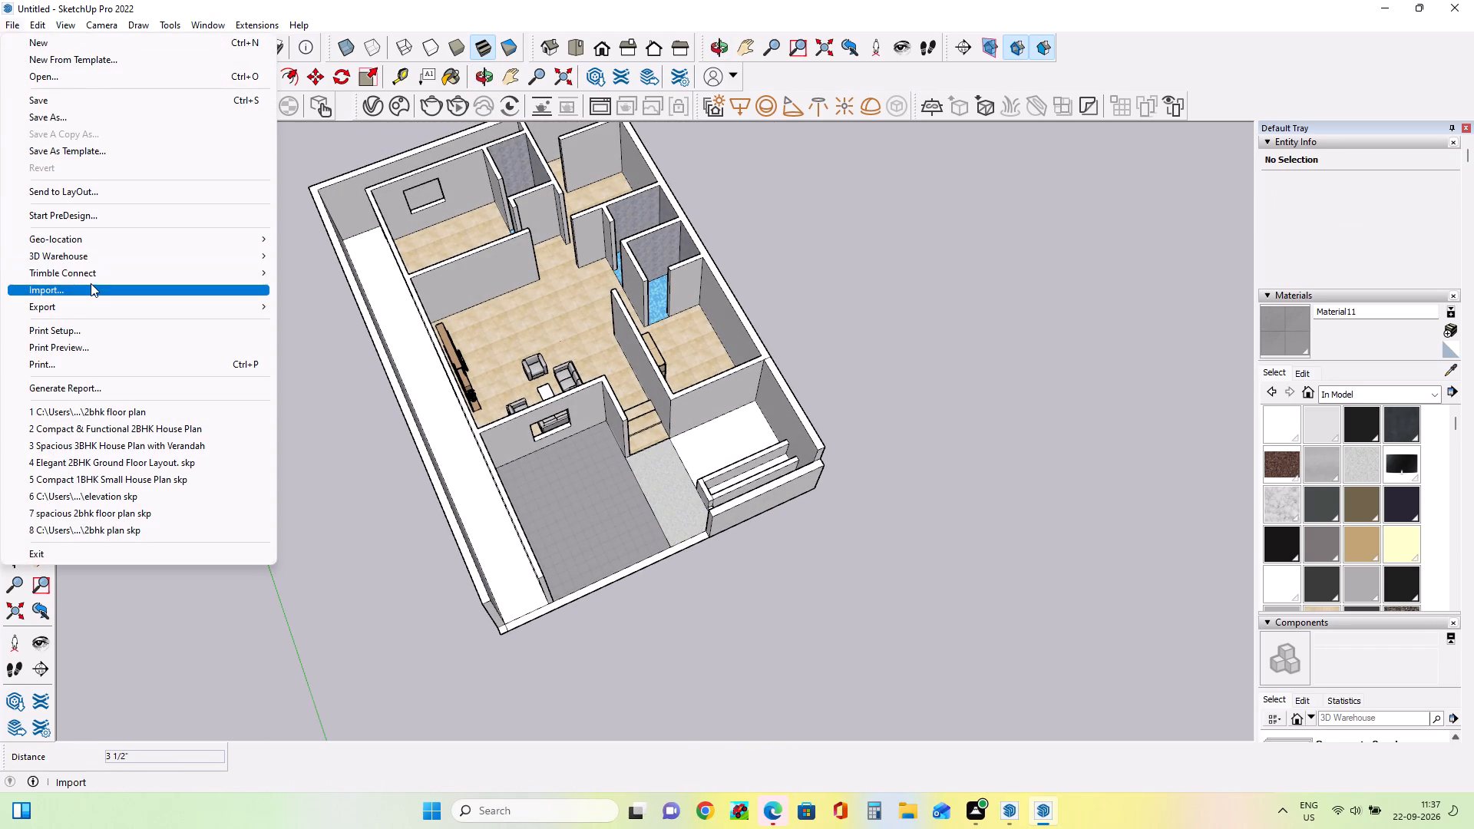
pyautogui.click(91, 283)
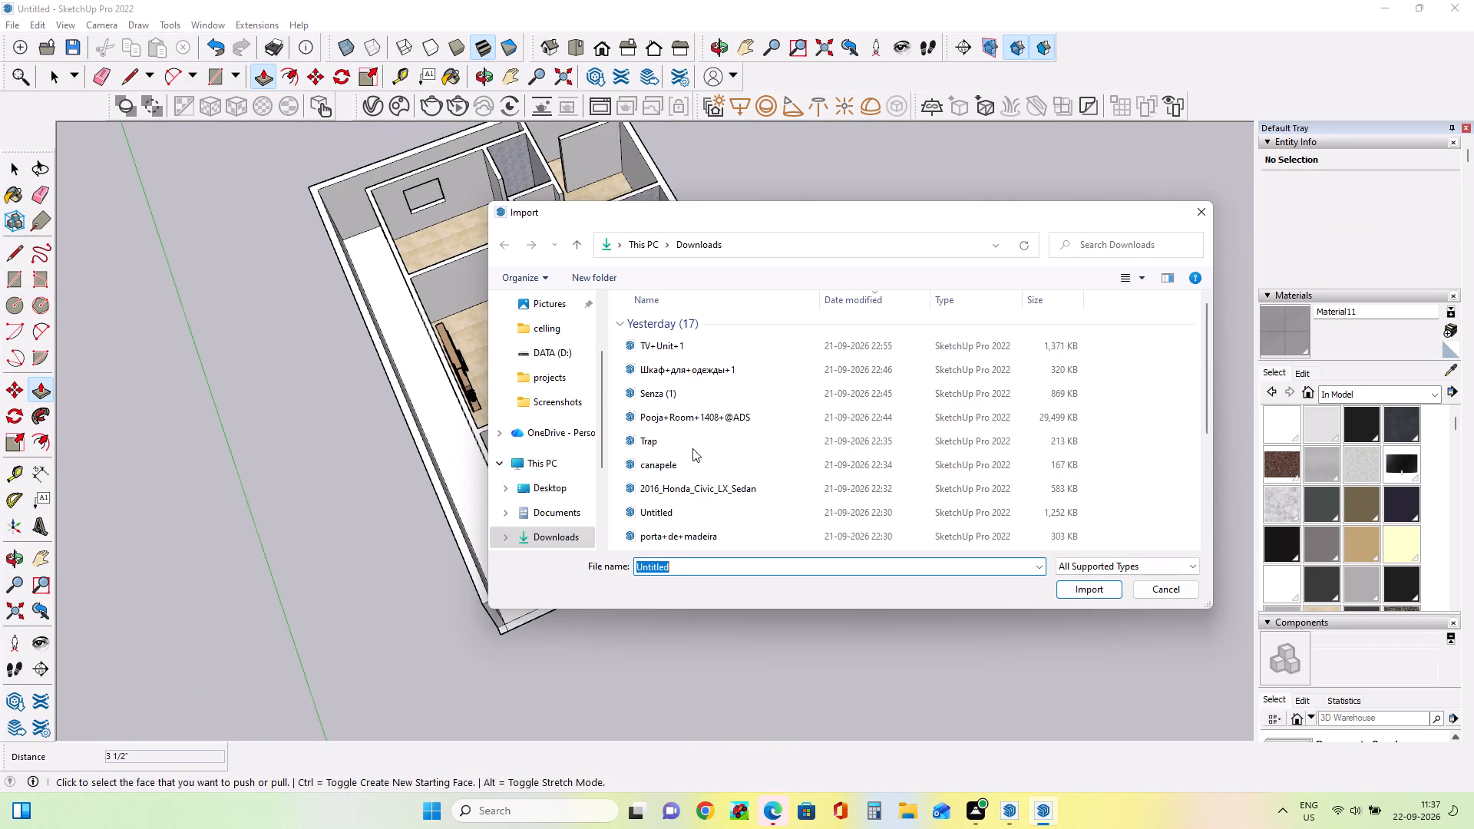
pyautogui.click(702, 492)
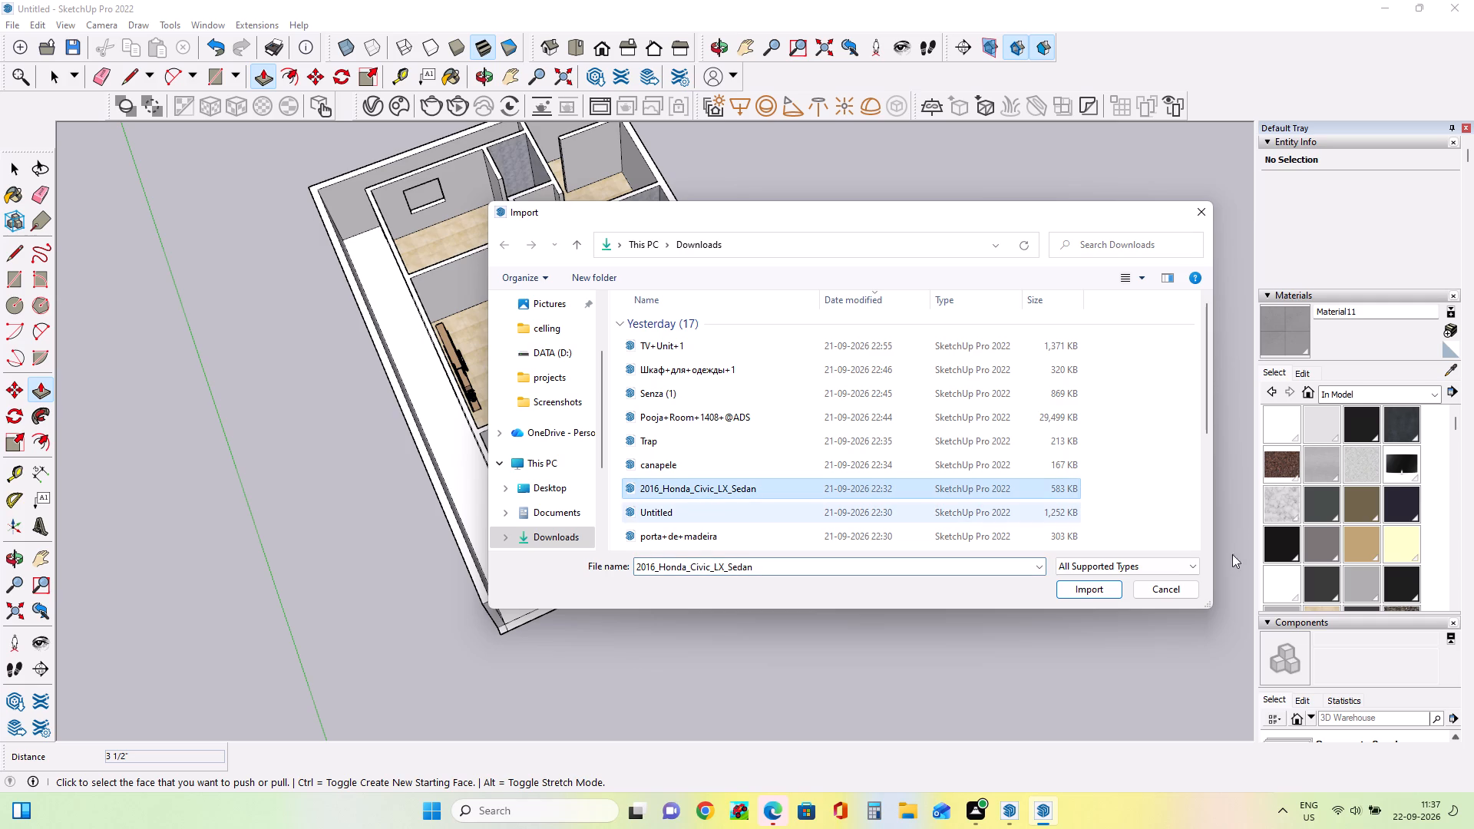
pyautogui.click(1092, 592)
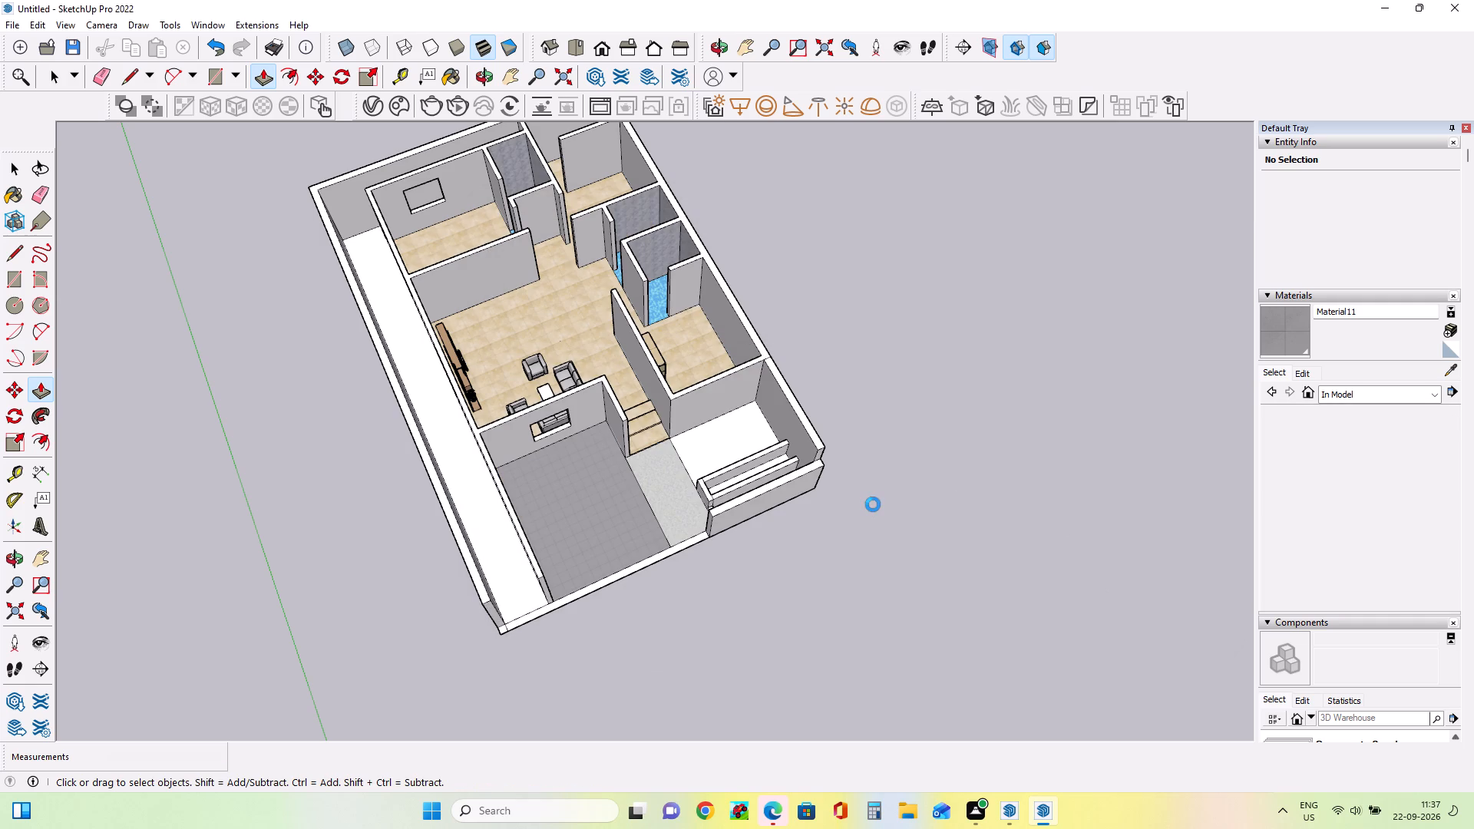
pyautogui.click(861, 444)
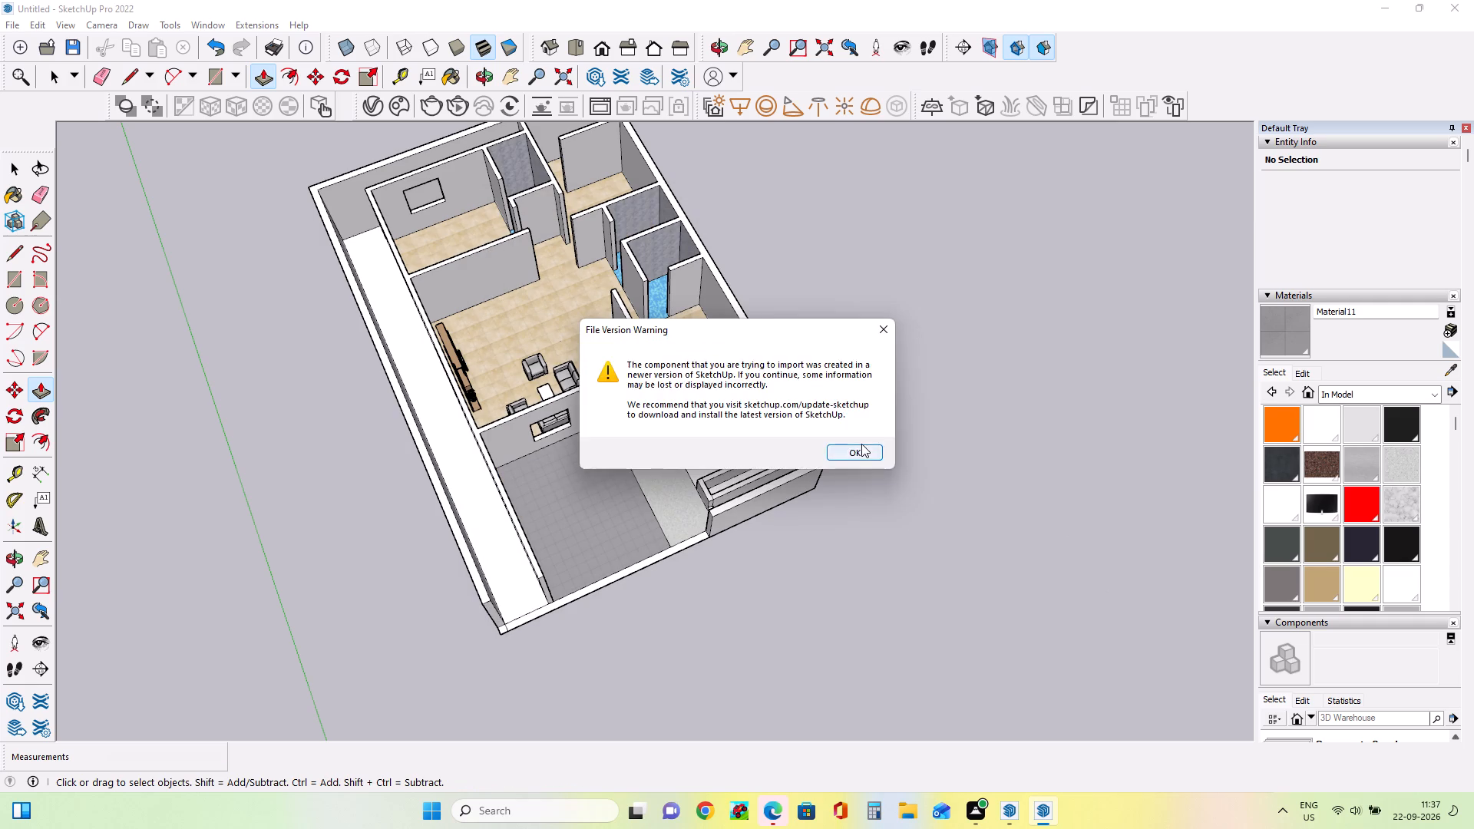
pyautogui.click(576, 524)
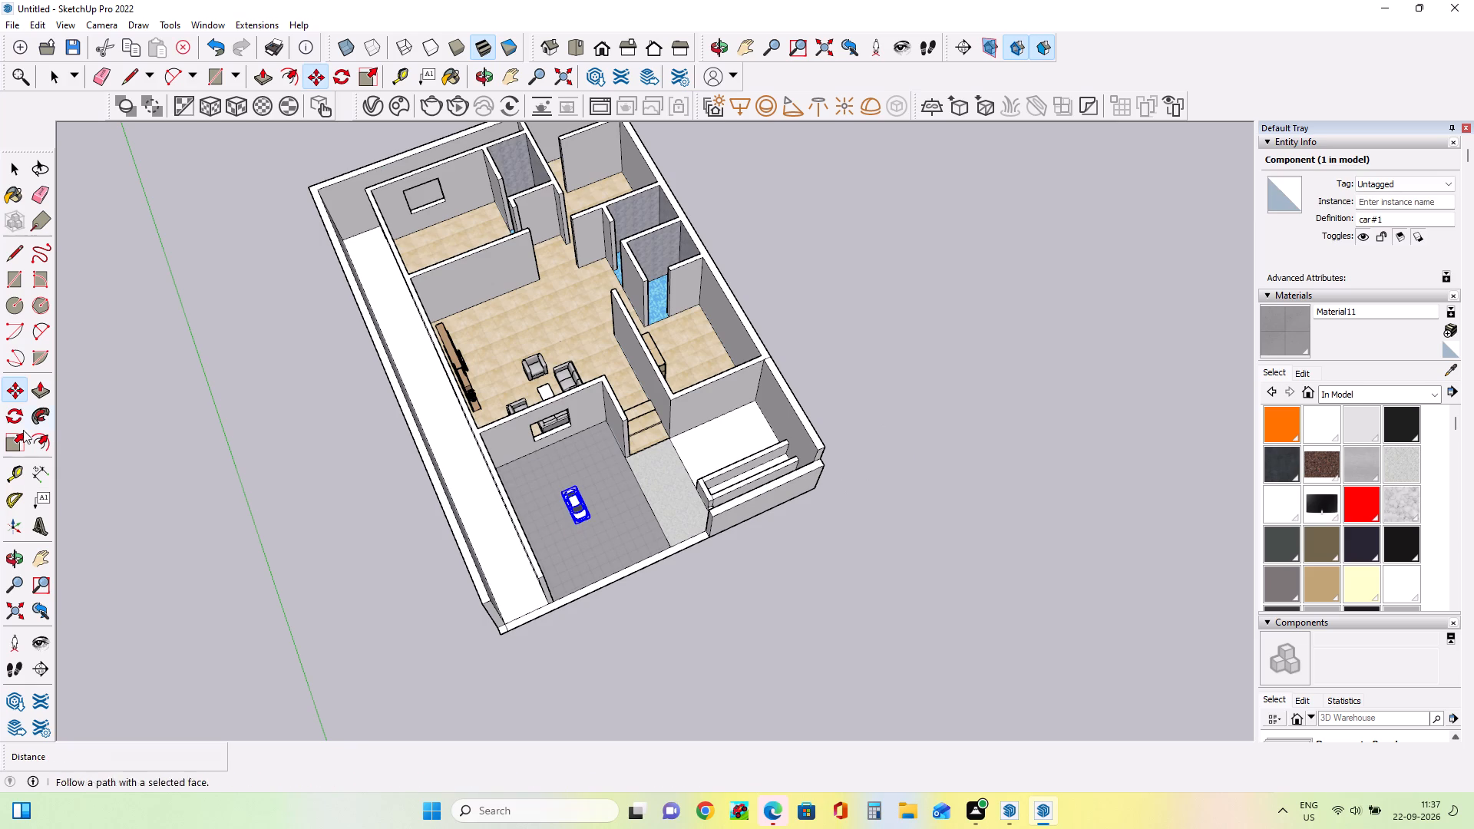
# Scale the car to suit the parking area: height about 8.57, width about 2.73 and again 1.50, length about 2.58.
pyautogui.click(18, 446)
pyautogui.scroll(5, 593, 525)
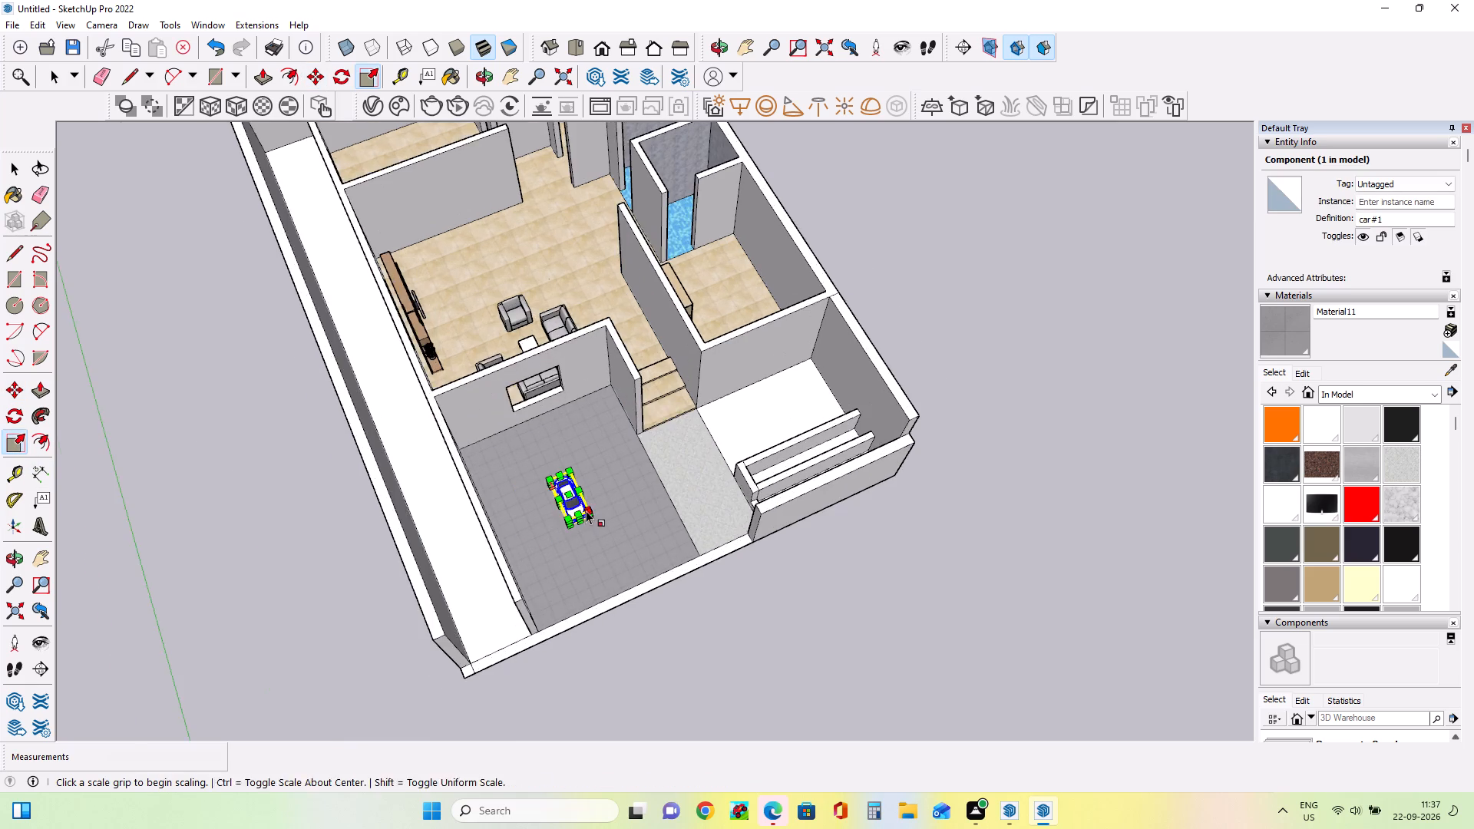
pyautogui.scroll(3, 586, 510)
pyautogui.click(554, 479)
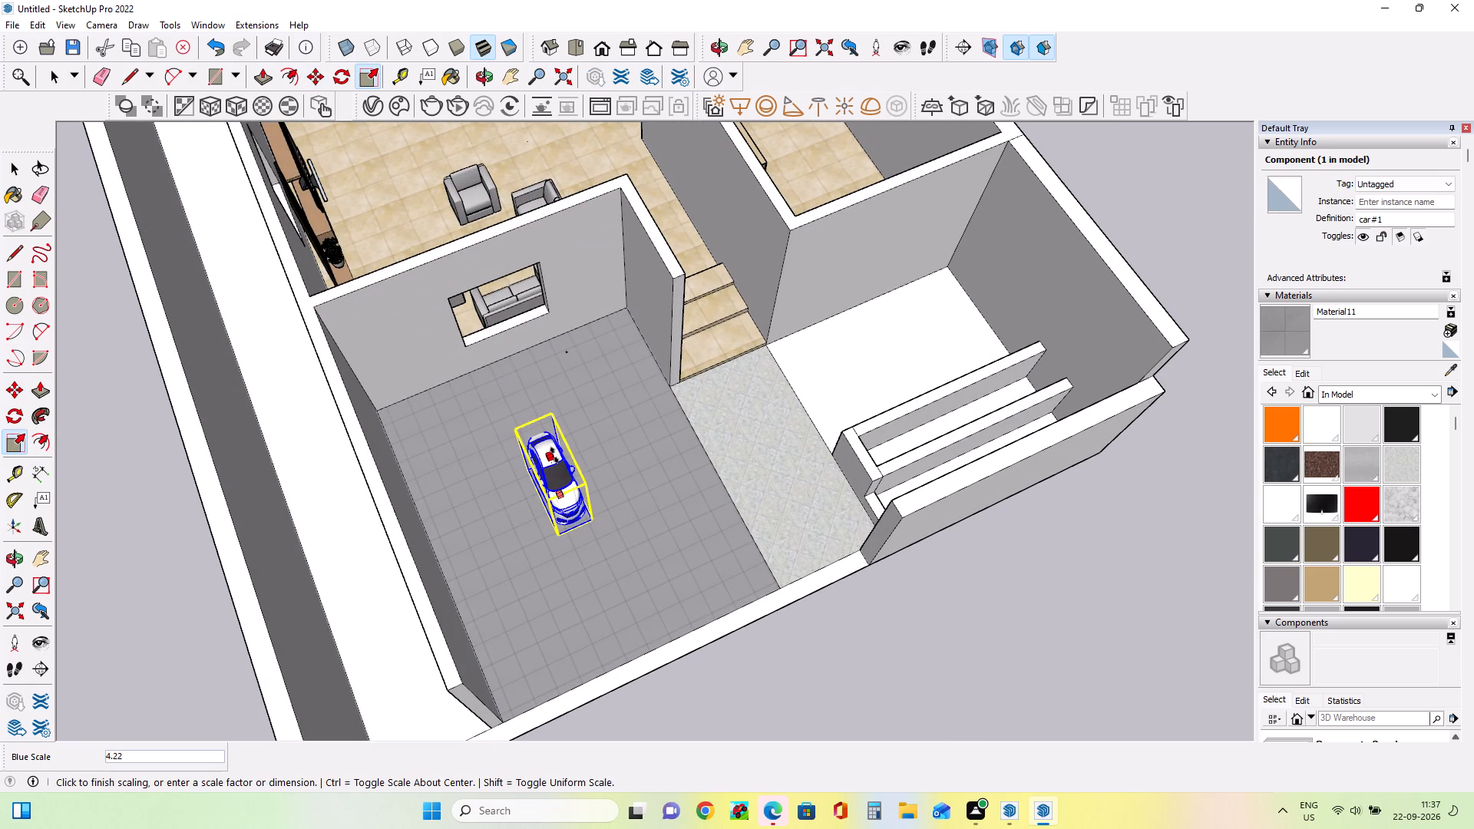
pyautogui.click(545, 406)
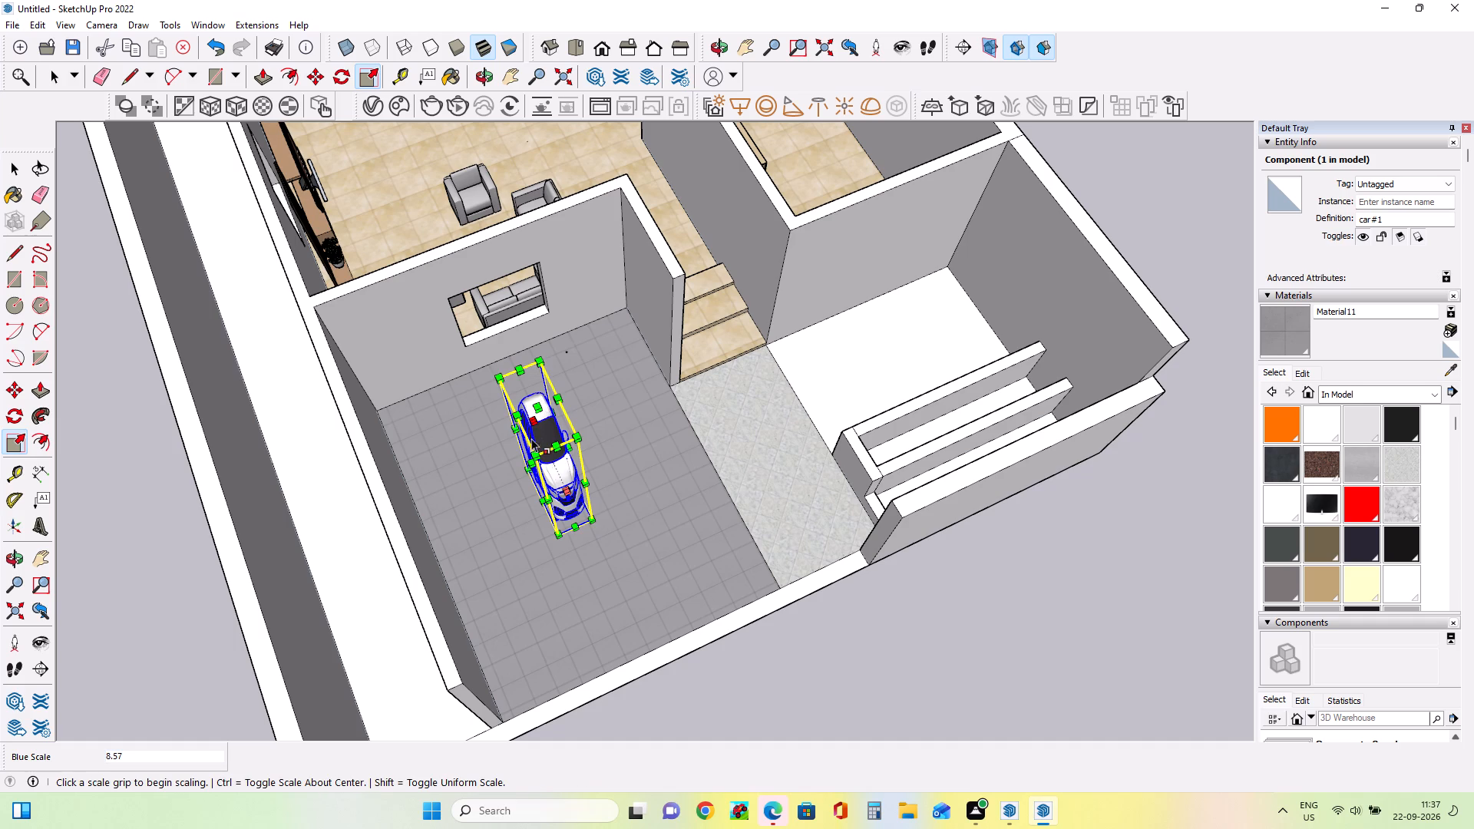
pyautogui.click(527, 459)
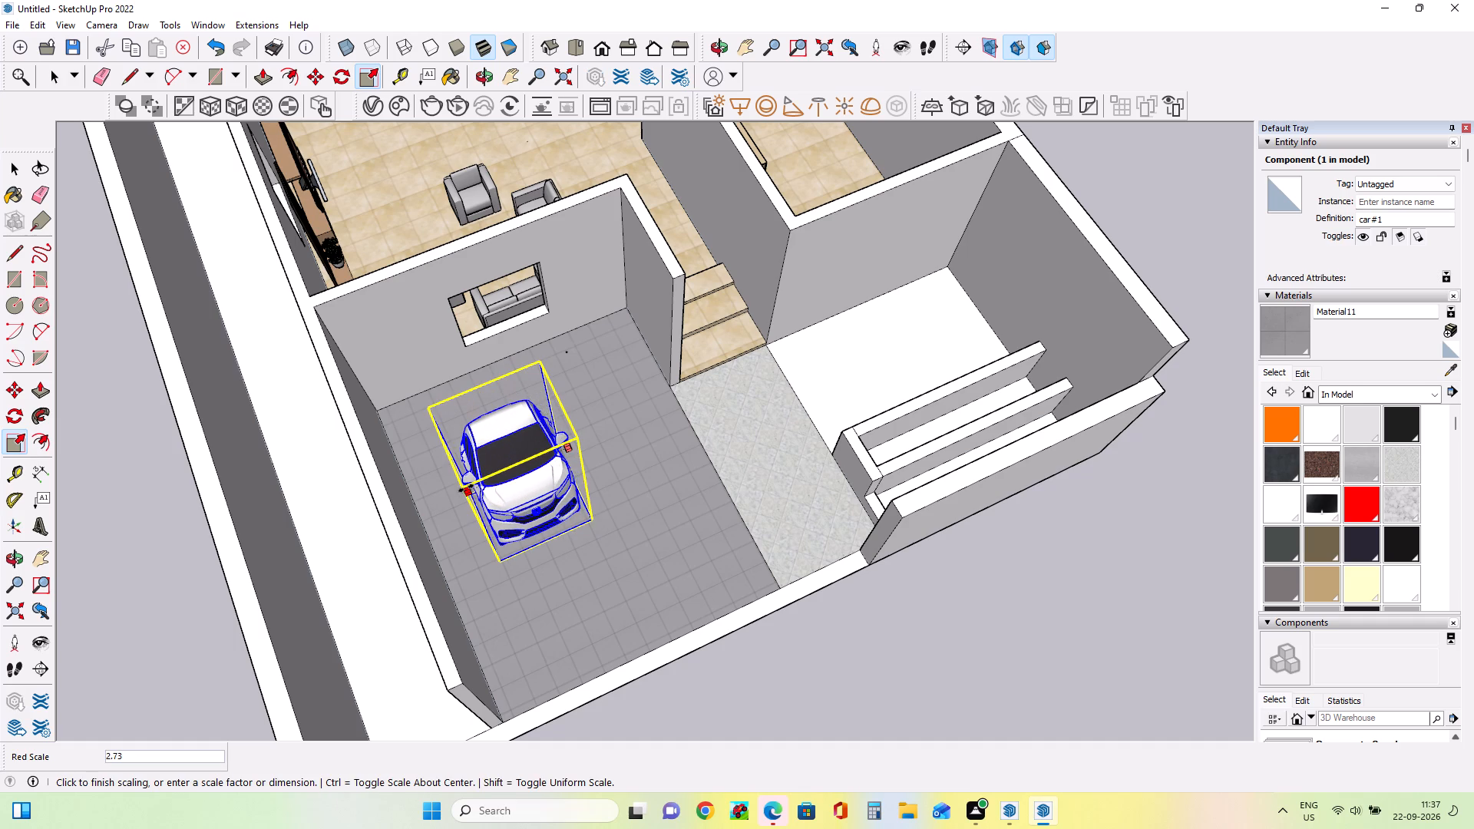
pyautogui.click(466, 488)
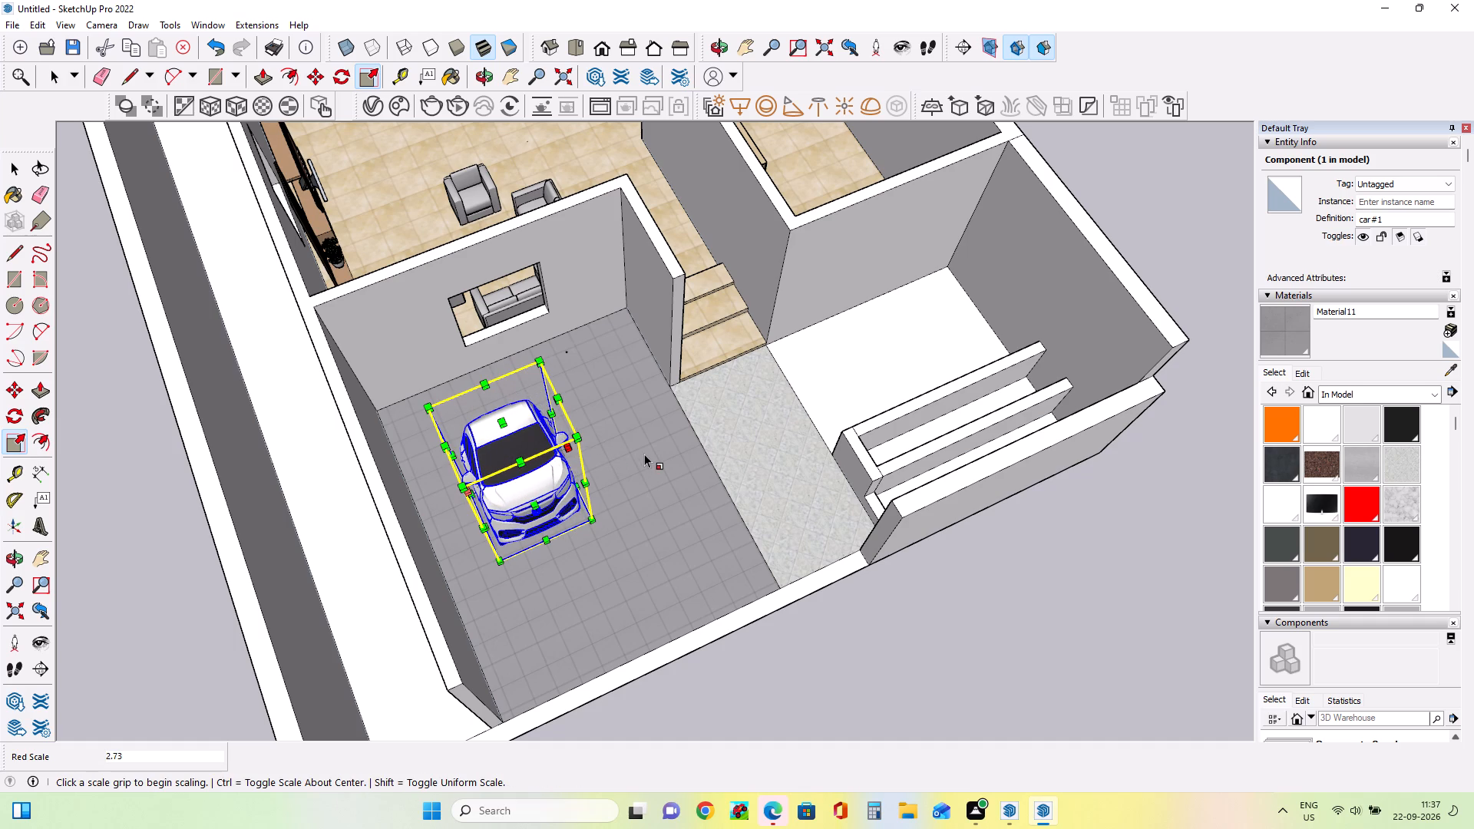
pyautogui.click(569, 448)
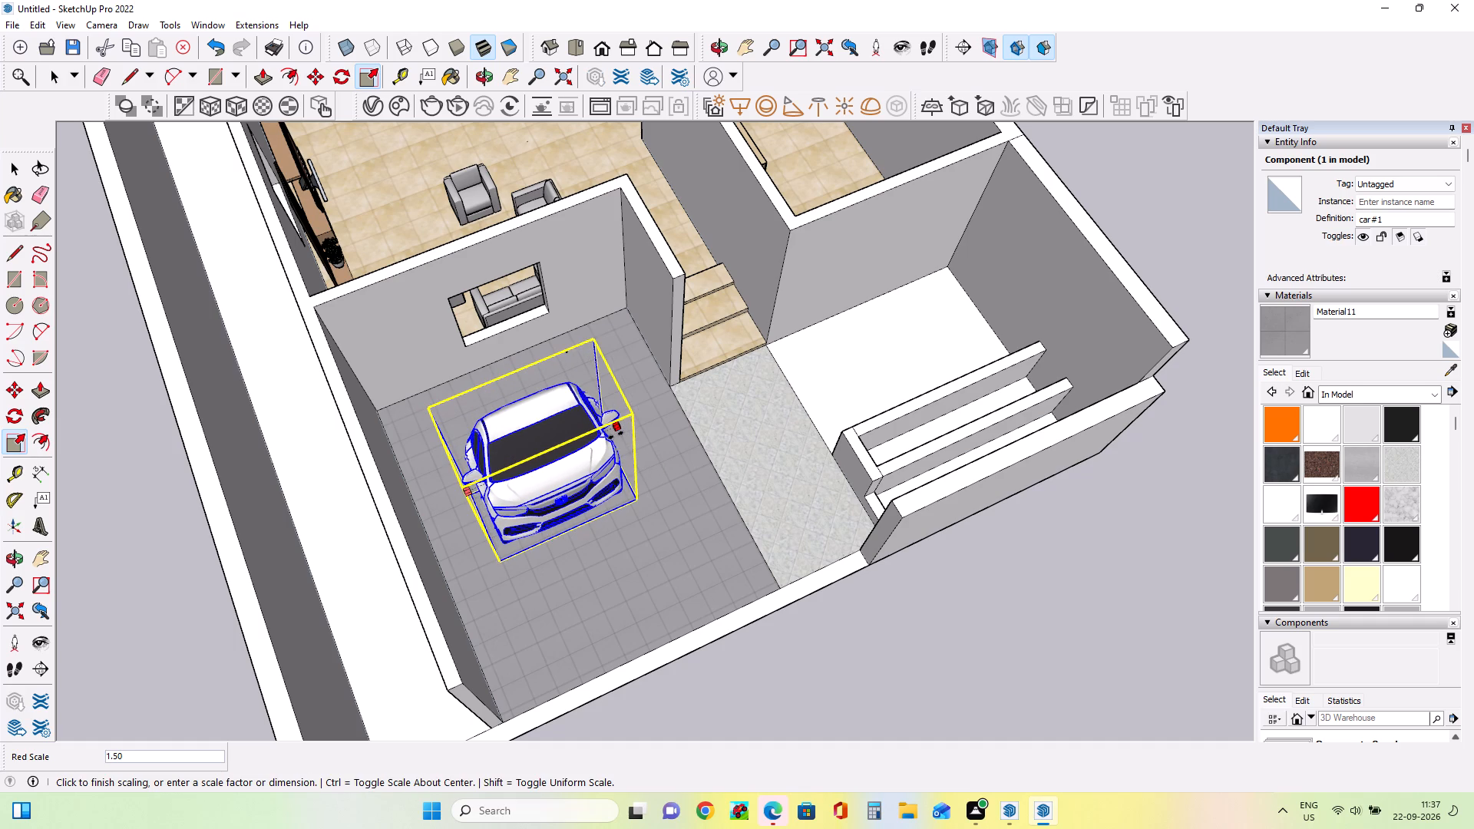
pyautogui.click(616, 435)
pyautogui.doubleClick(566, 489)
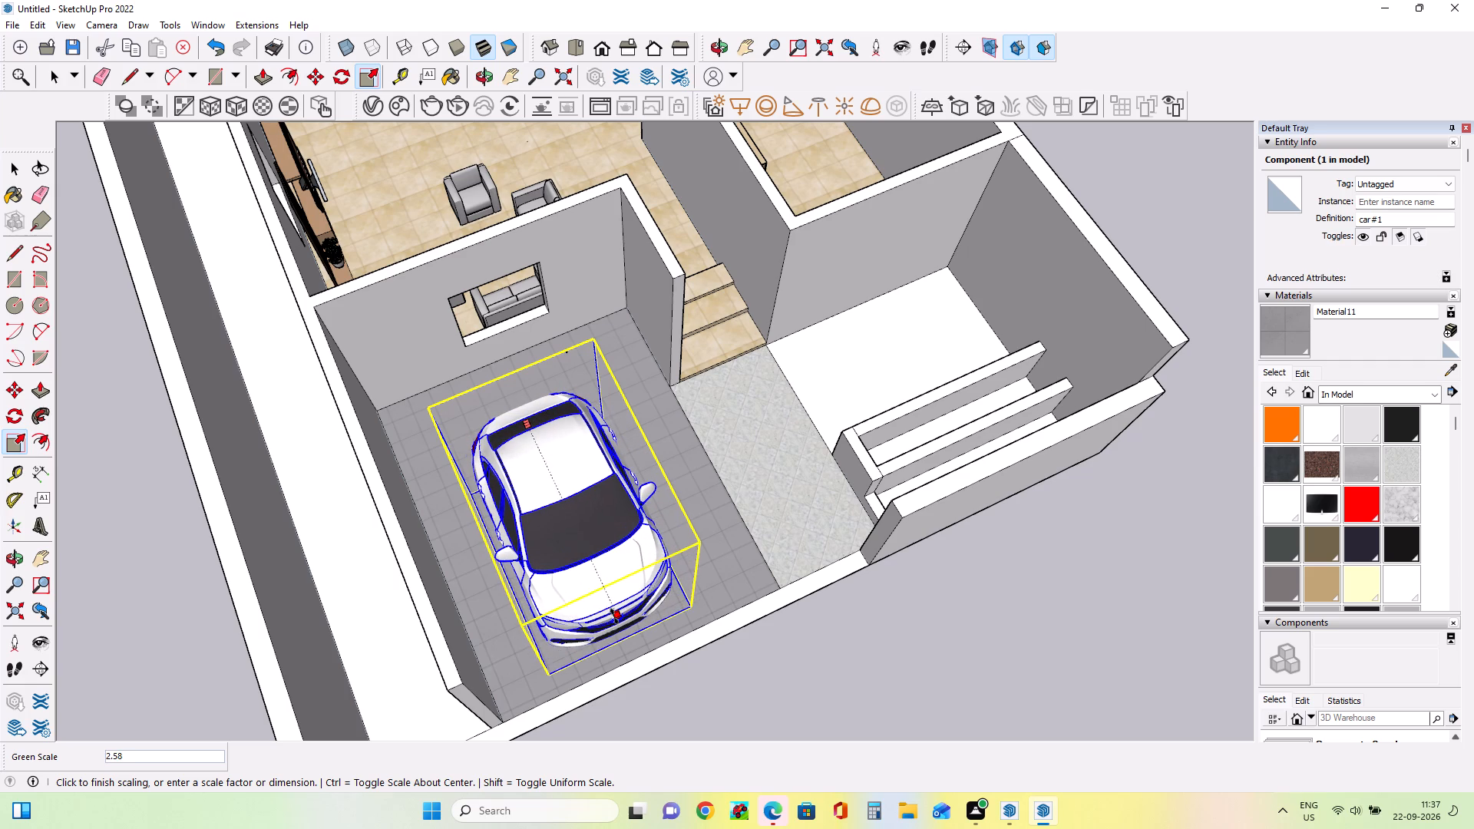
pyautogui.doubleClick(614, 616)
pyautogui.moveTo(749, 650); pyautogui.dragTo(656, 506, button='middle')
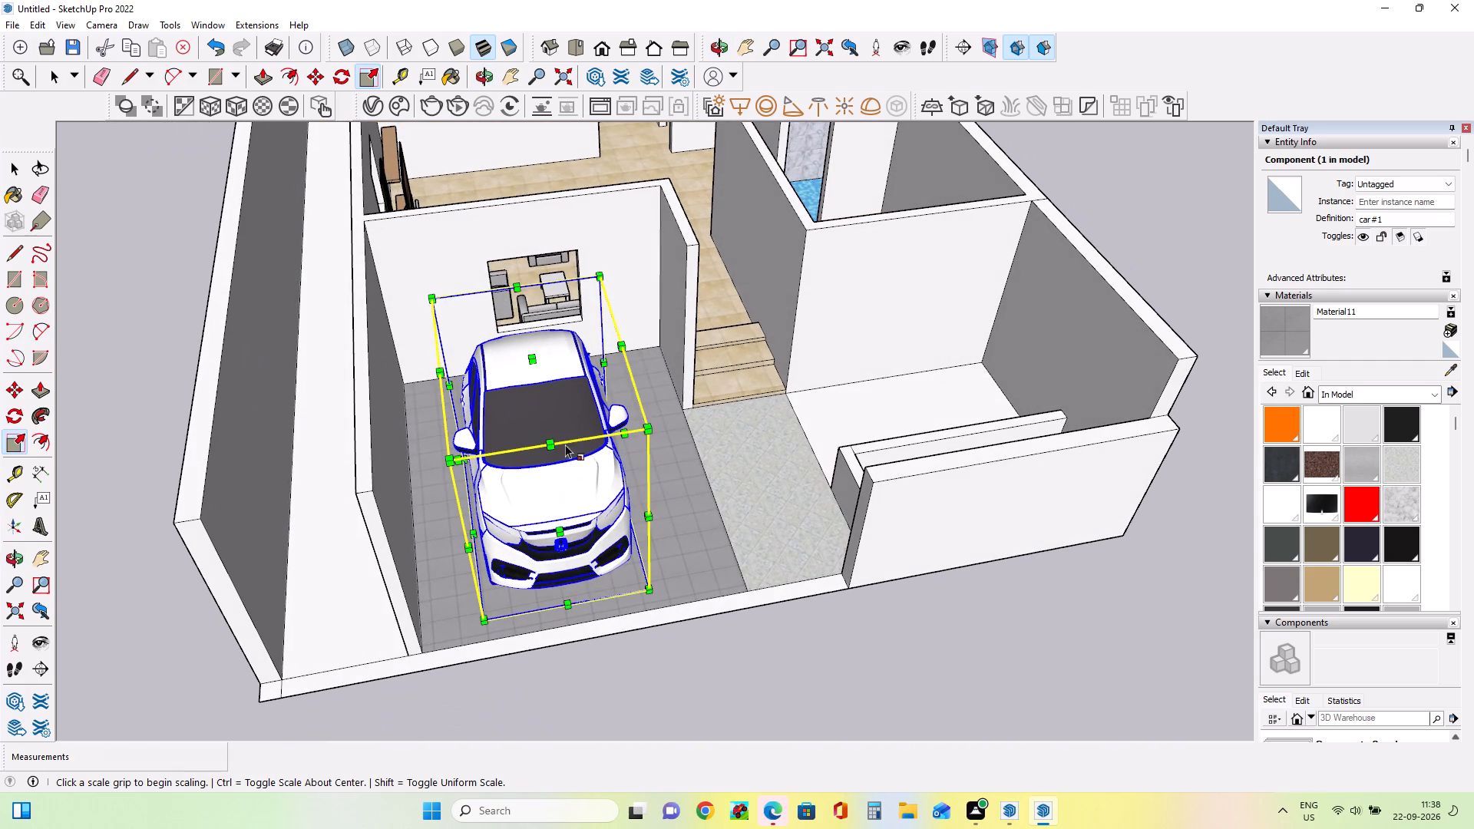
# Reduce the car's height with a blue-axis scale of about 0.79.
pyautogui.click(532, 354)
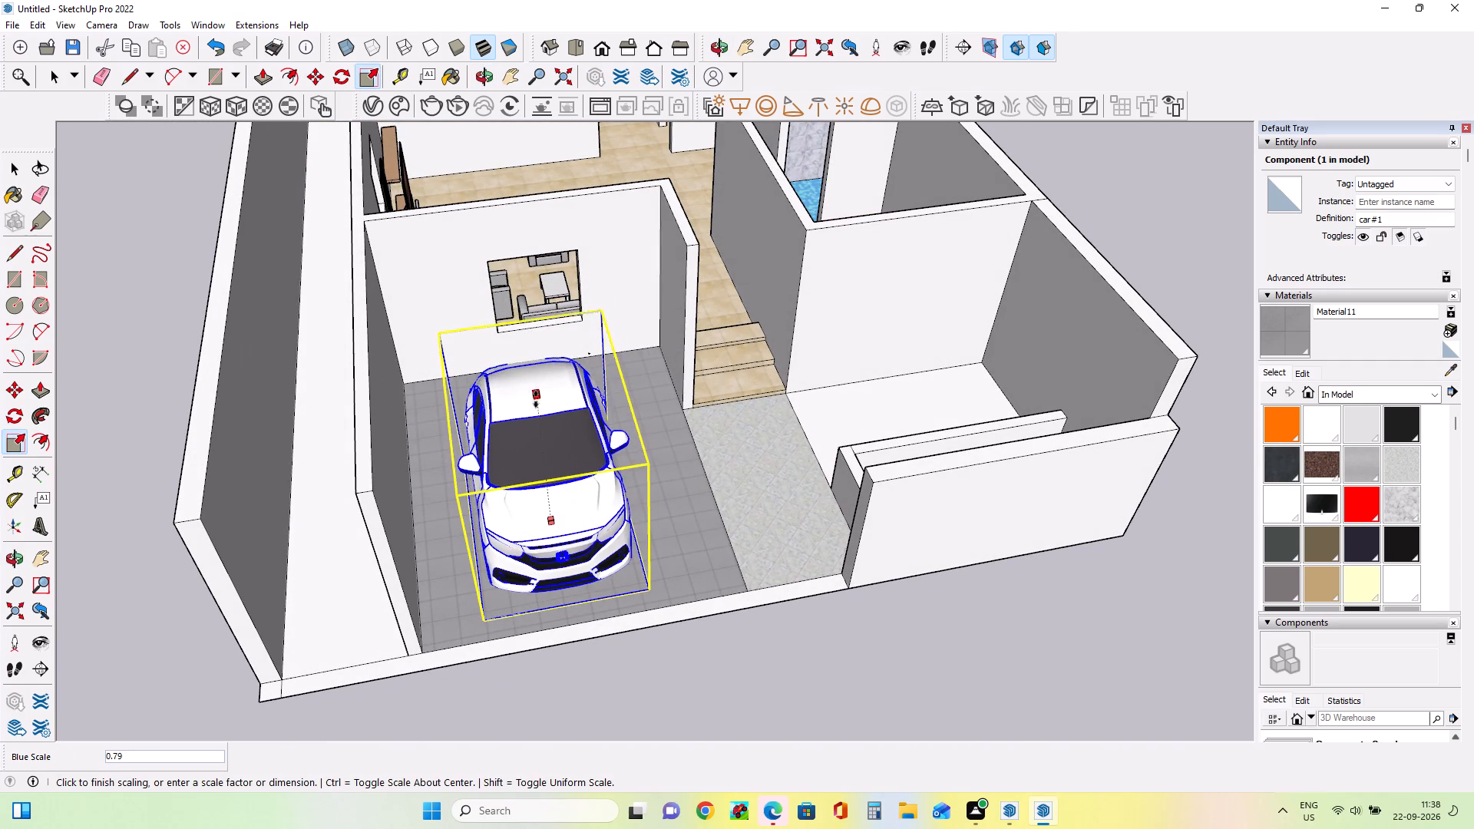
pyautogui.click(536, 399)
pyautogui.scroll(-8, 780, 428)
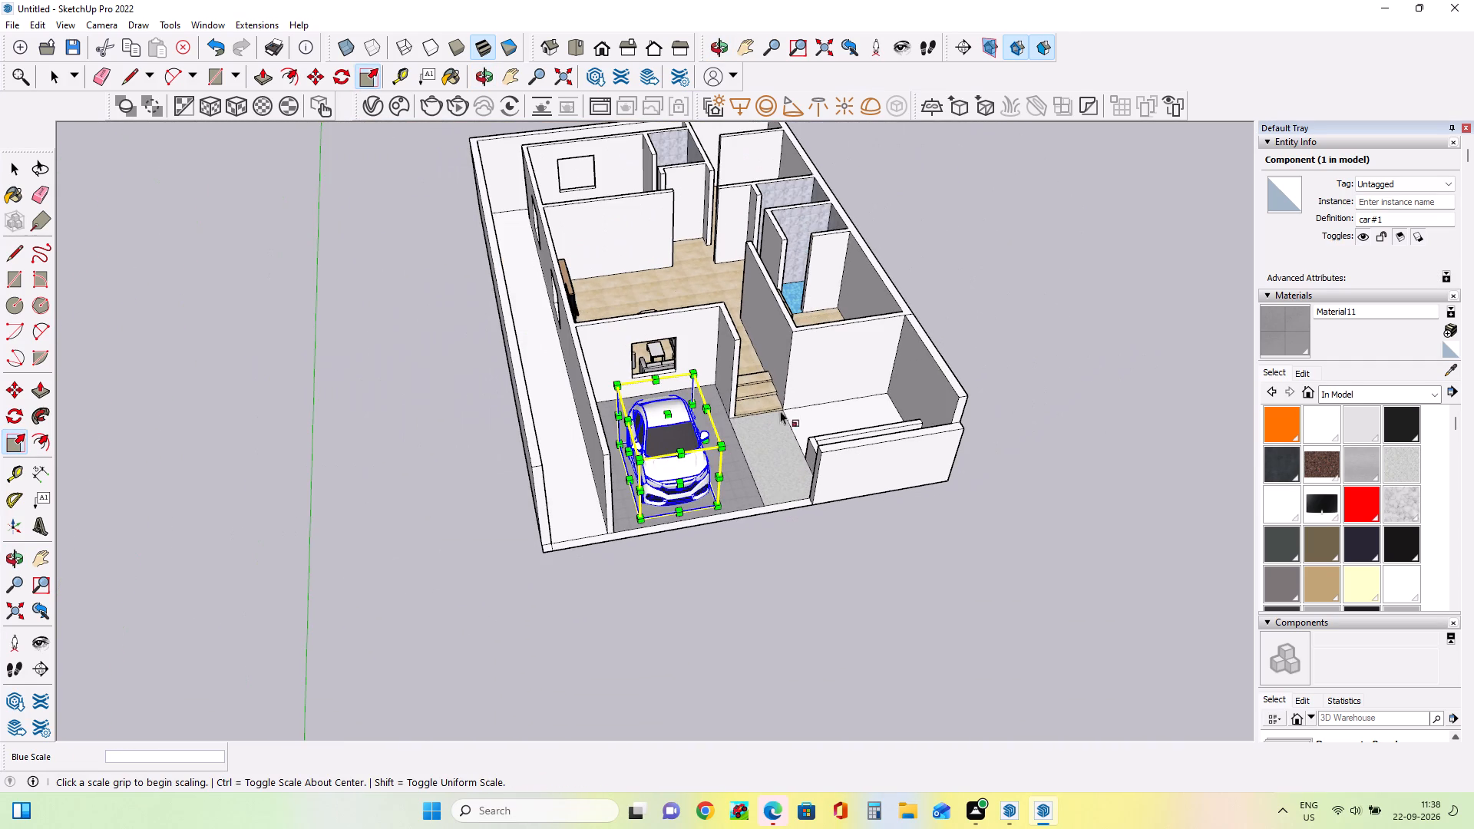
pyautogui.click(17, 170)
pyautogui.click(261, 210)
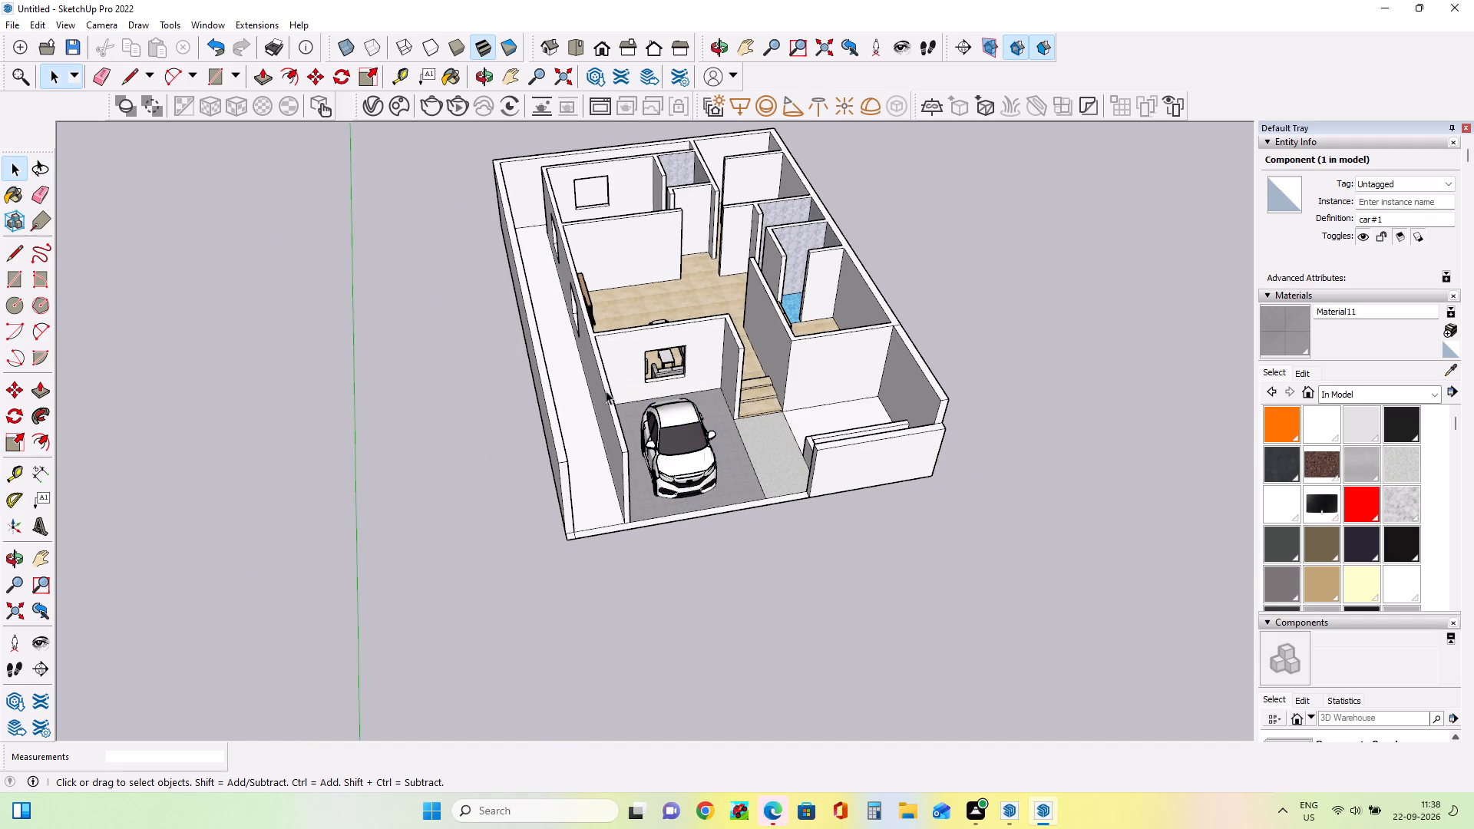
# Lengthen the car along the green axis with a scale factor of about 1.40.
pyautogui.scroll(-2, 672, 421)
pyautogui.moveTo(878, 593); pyautogui.dragTo(617, 604, button='middle')
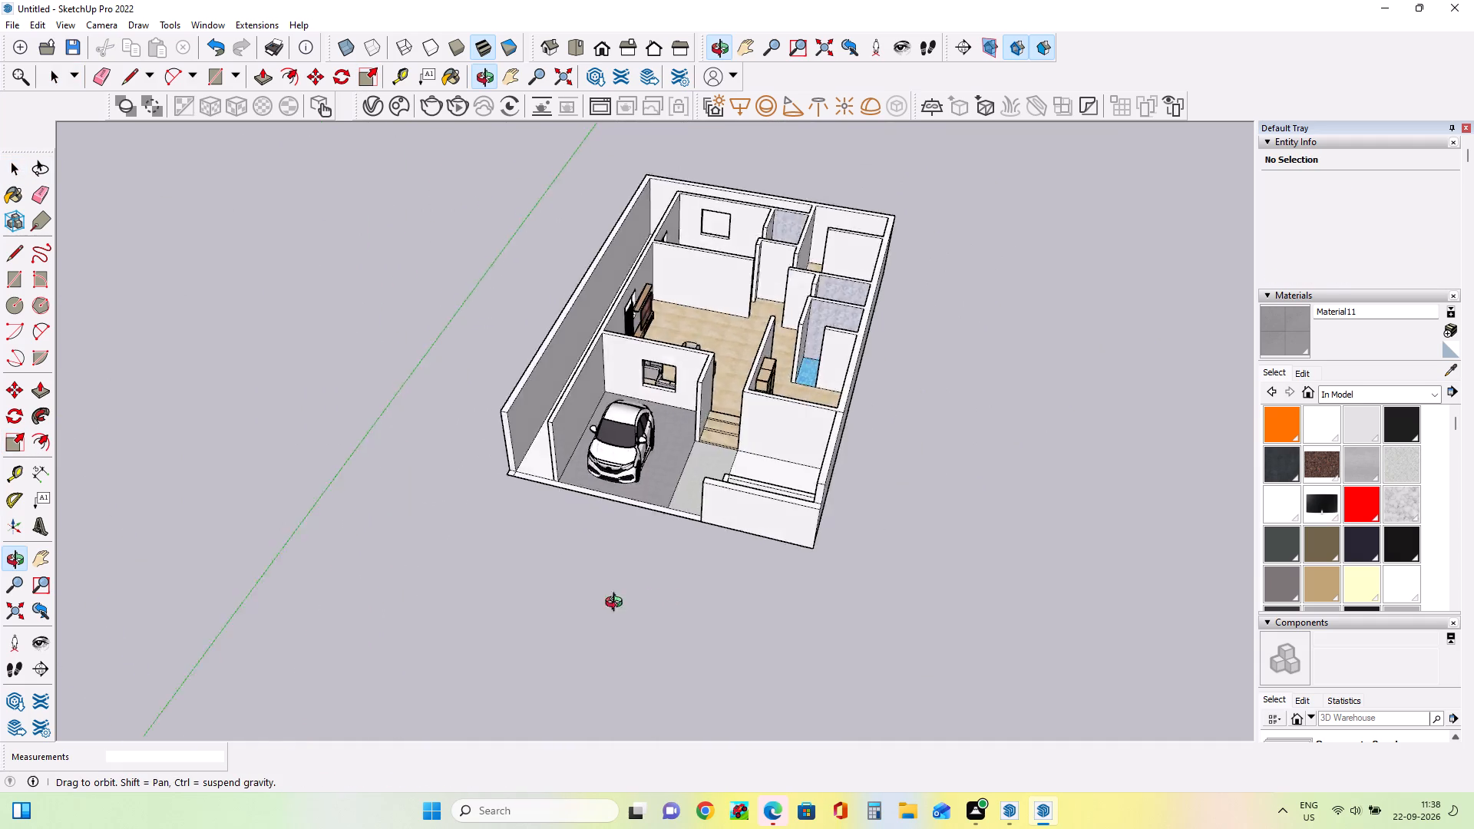
pyautogui.moveTo(617, 604); pyautogui.dragTo(461, 626, button='middle')
pyautogui.click(585, 402)
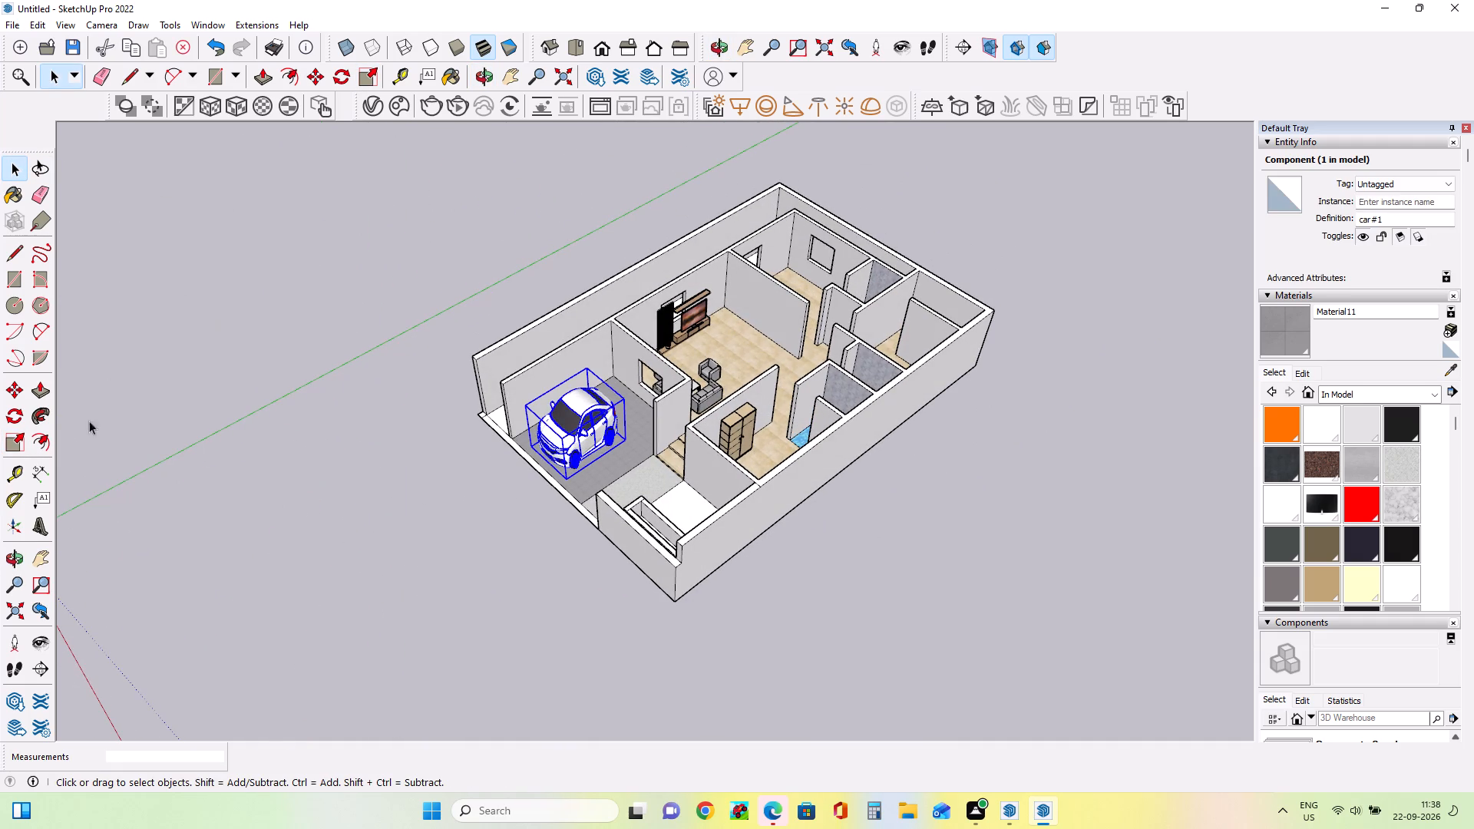
pyautogui.click(18, 444)
pyautogui.moveTo(755, 455); pyautogui.dragTo(603, 476, button='middle')
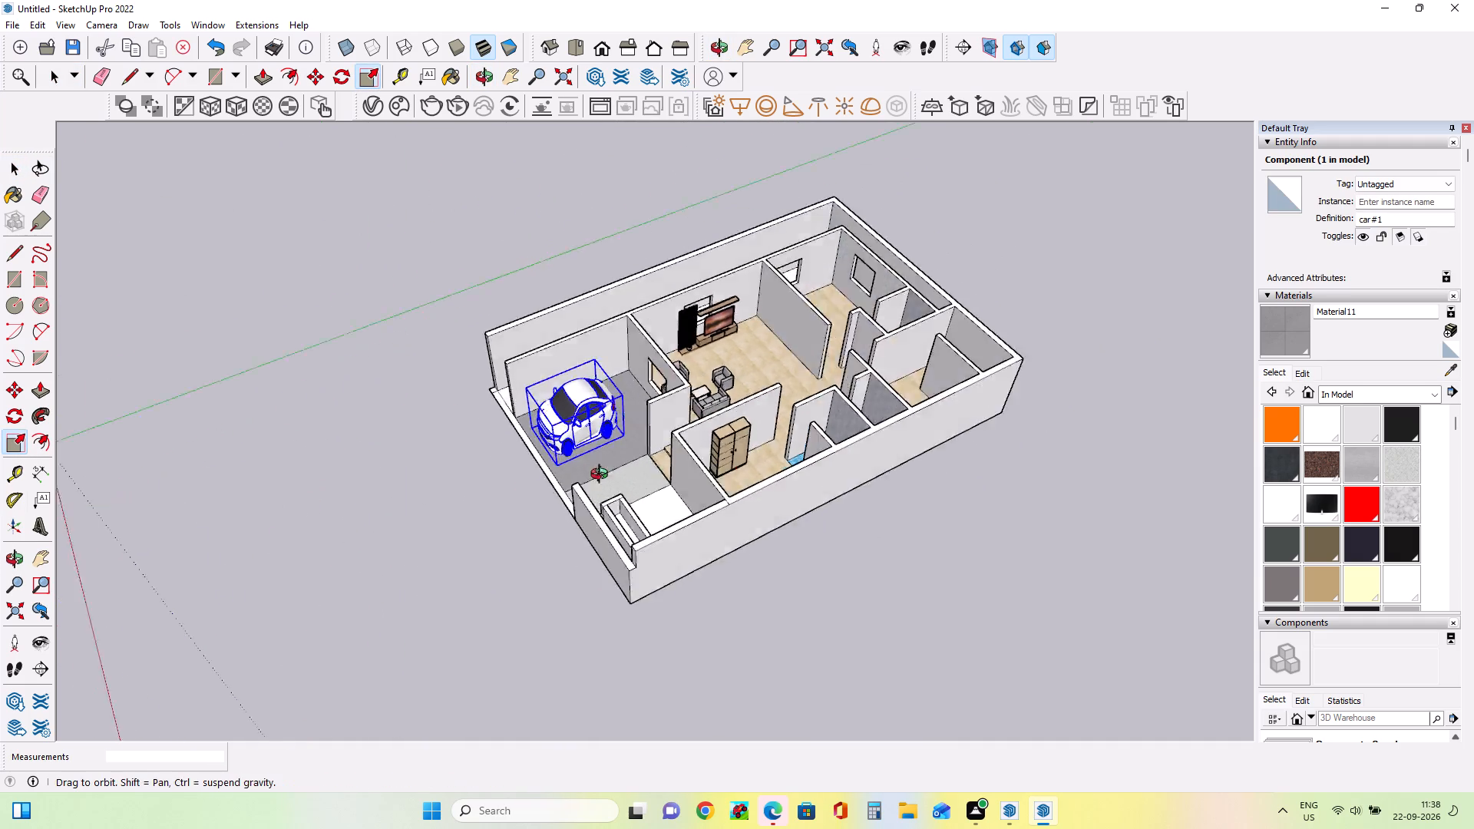
pyautogui.moveTo(603, 476); pyautogui.dragTo(441, 497, button='middle')
pyautogui.click(636, 378)
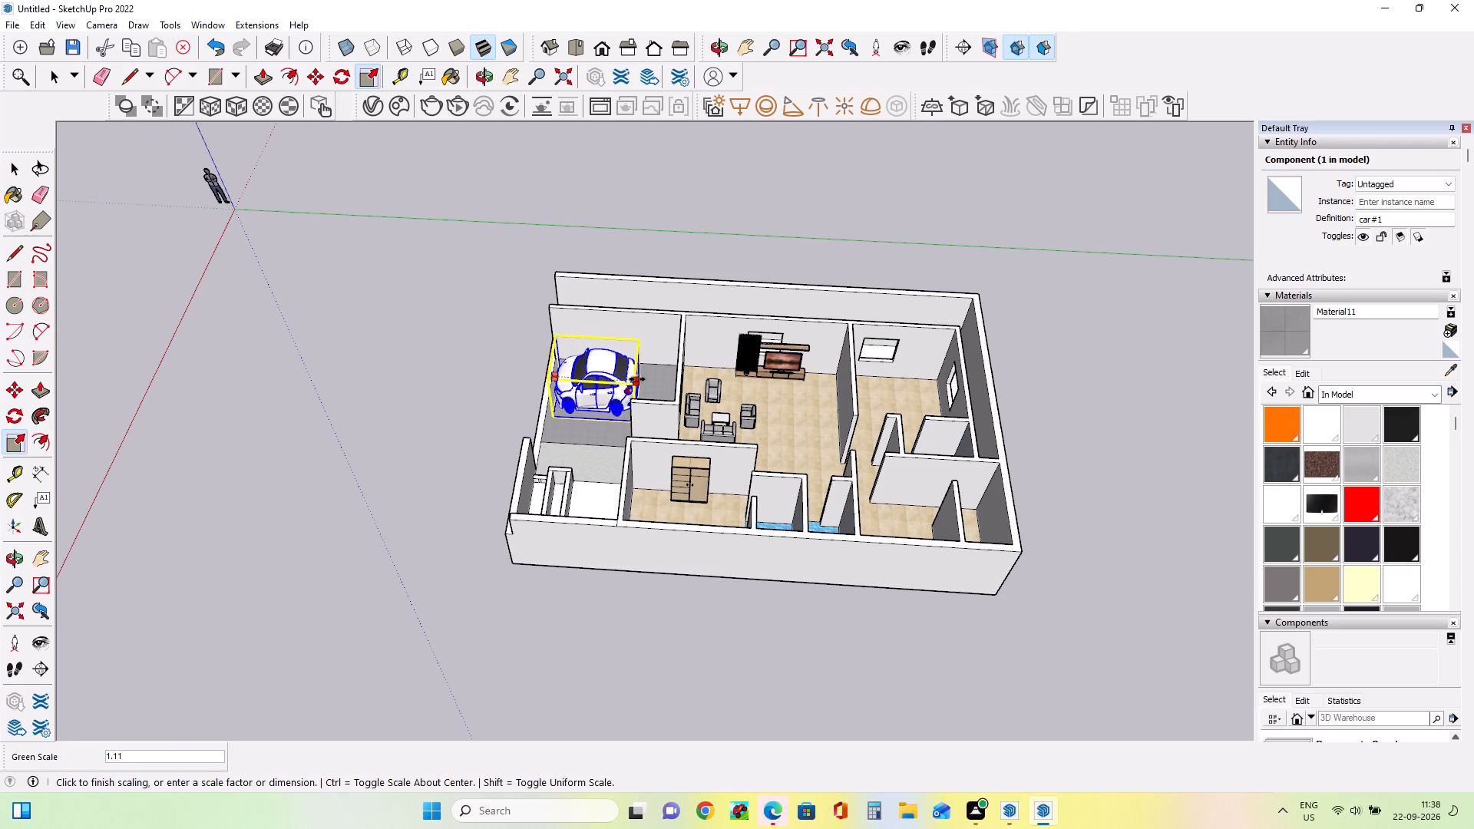
pyautogui.click(659, 381)
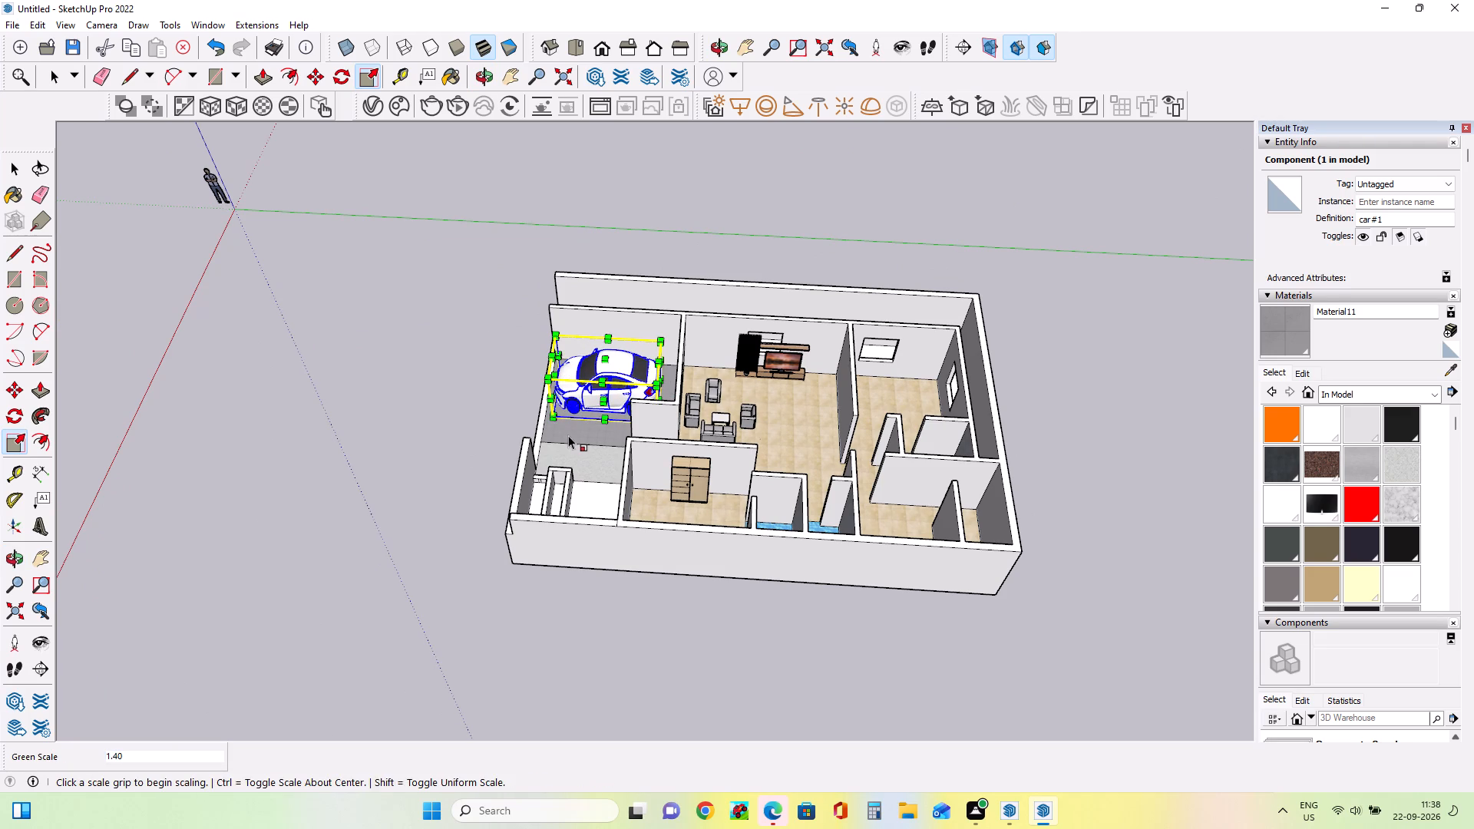
# Lower the car's height further with blue-axis scaling, finishing with a factor of about 0.68.
pyautogui.moveTo(585, 443); pyautogui.dragTo(997, 423, button='middle')
pyautogui.click(557, 419)
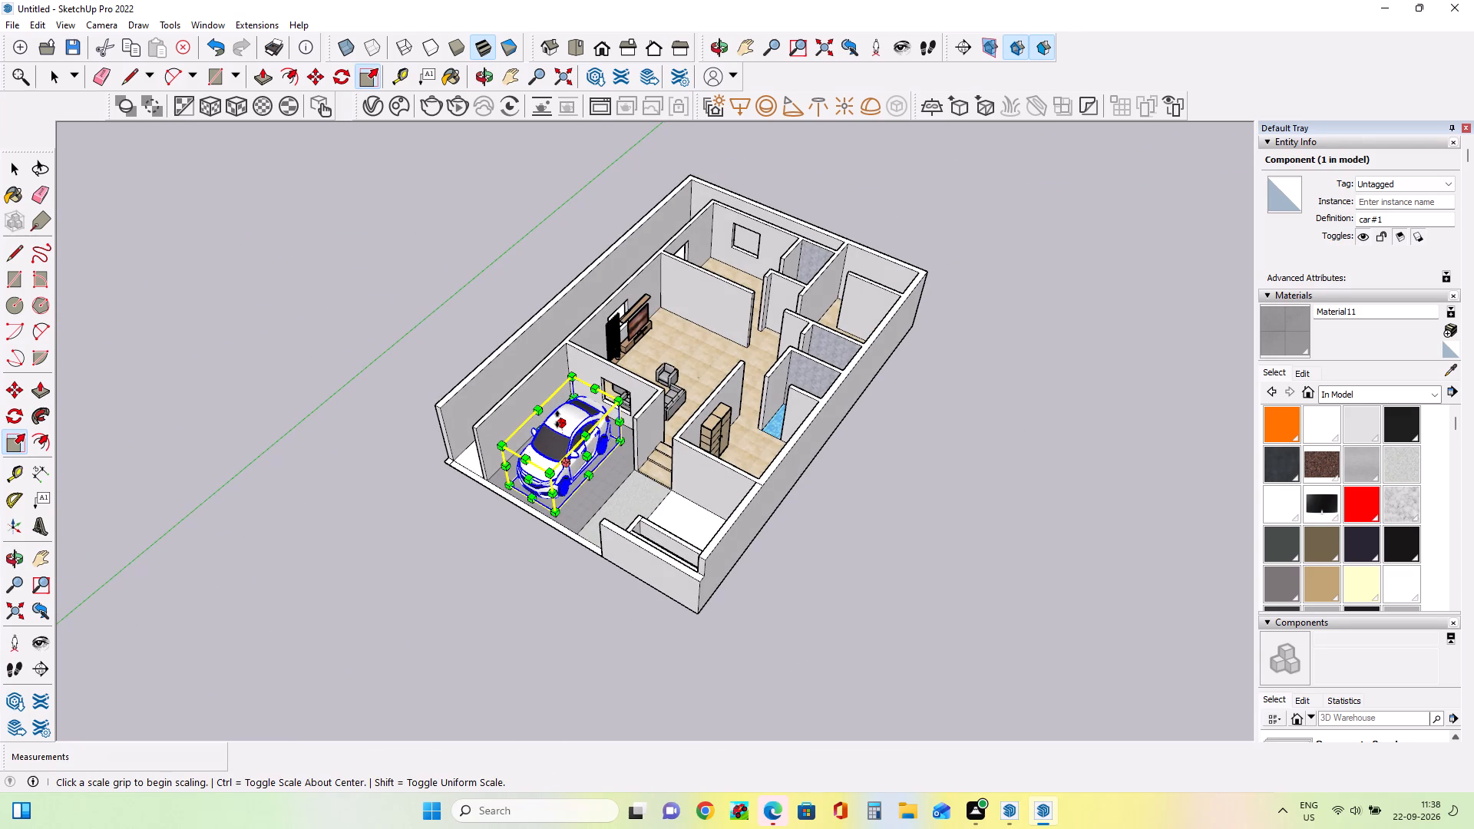
pyautogui.click(560, 432)
pyautogui.moveTo(536, 498); pyautogui.dragTo(583, 508, button='middle')
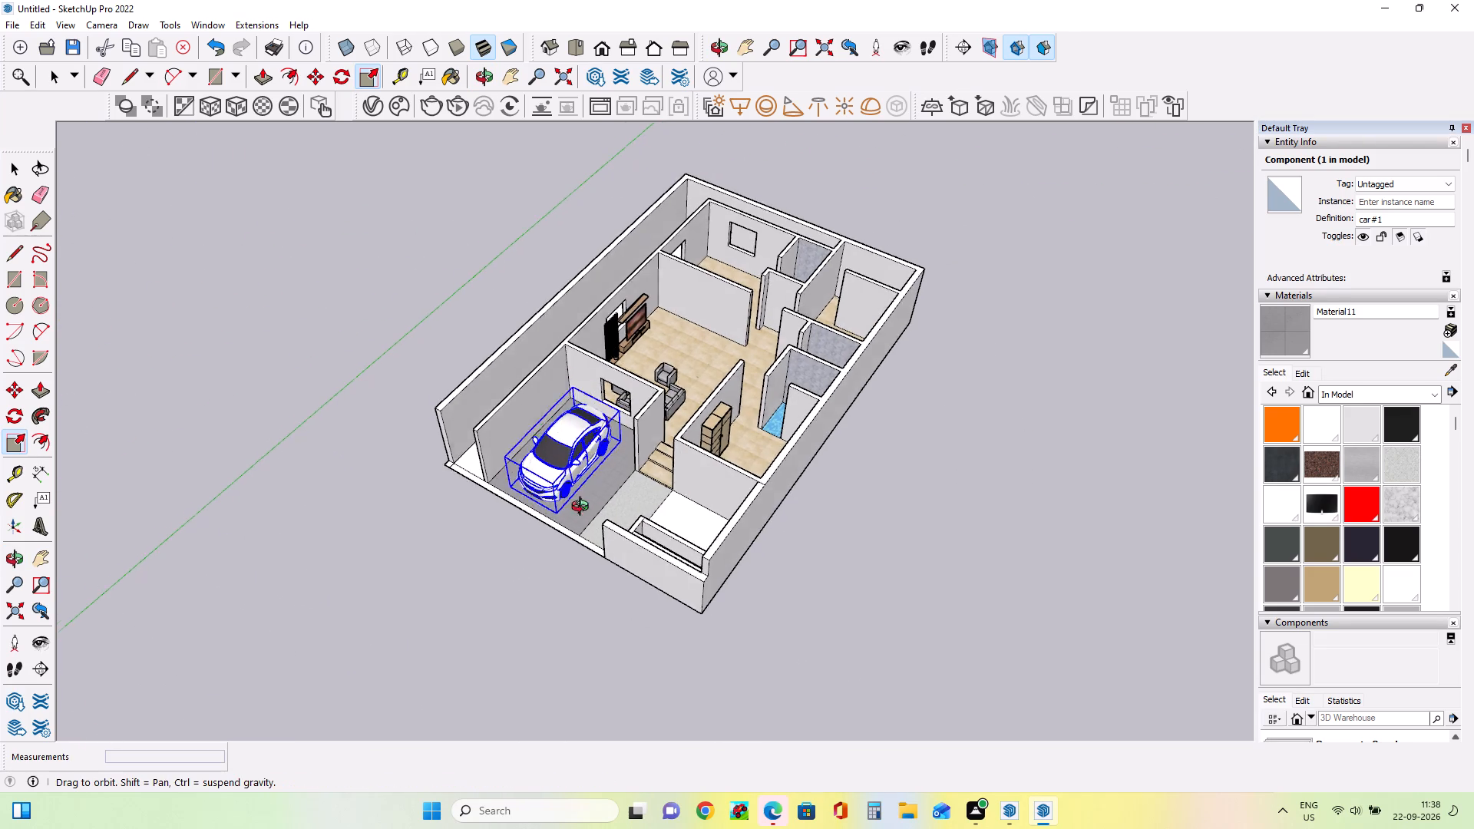
pyautogui.moveTo(583, 508); pyautogui.dragTo(809, 451, button='middle')
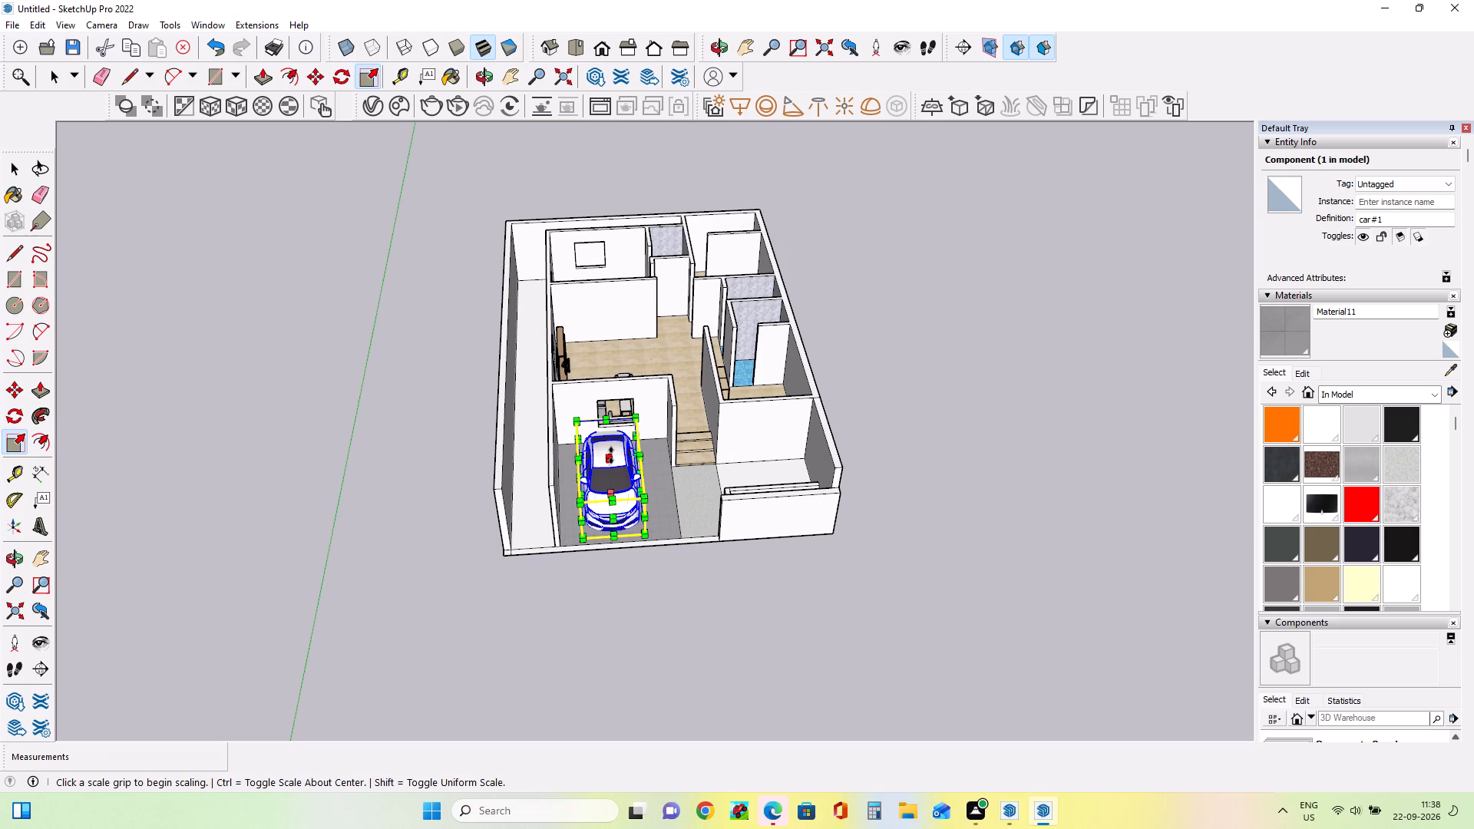
pyautogui.click(611, 455)
pyautogui.click(613, 470)
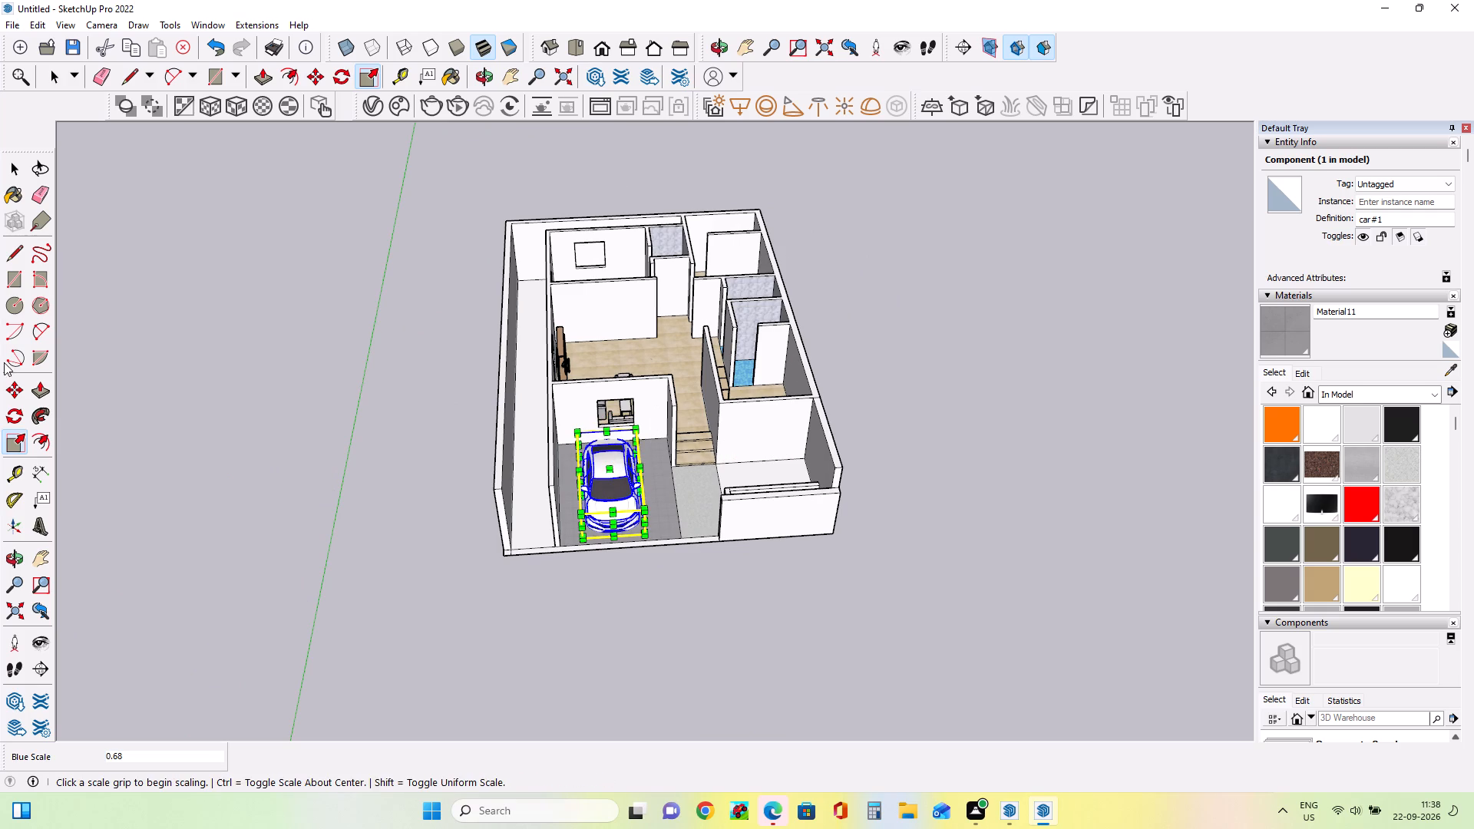
pyautogui.click(11, 160)
pyautogui.click(299, 225)
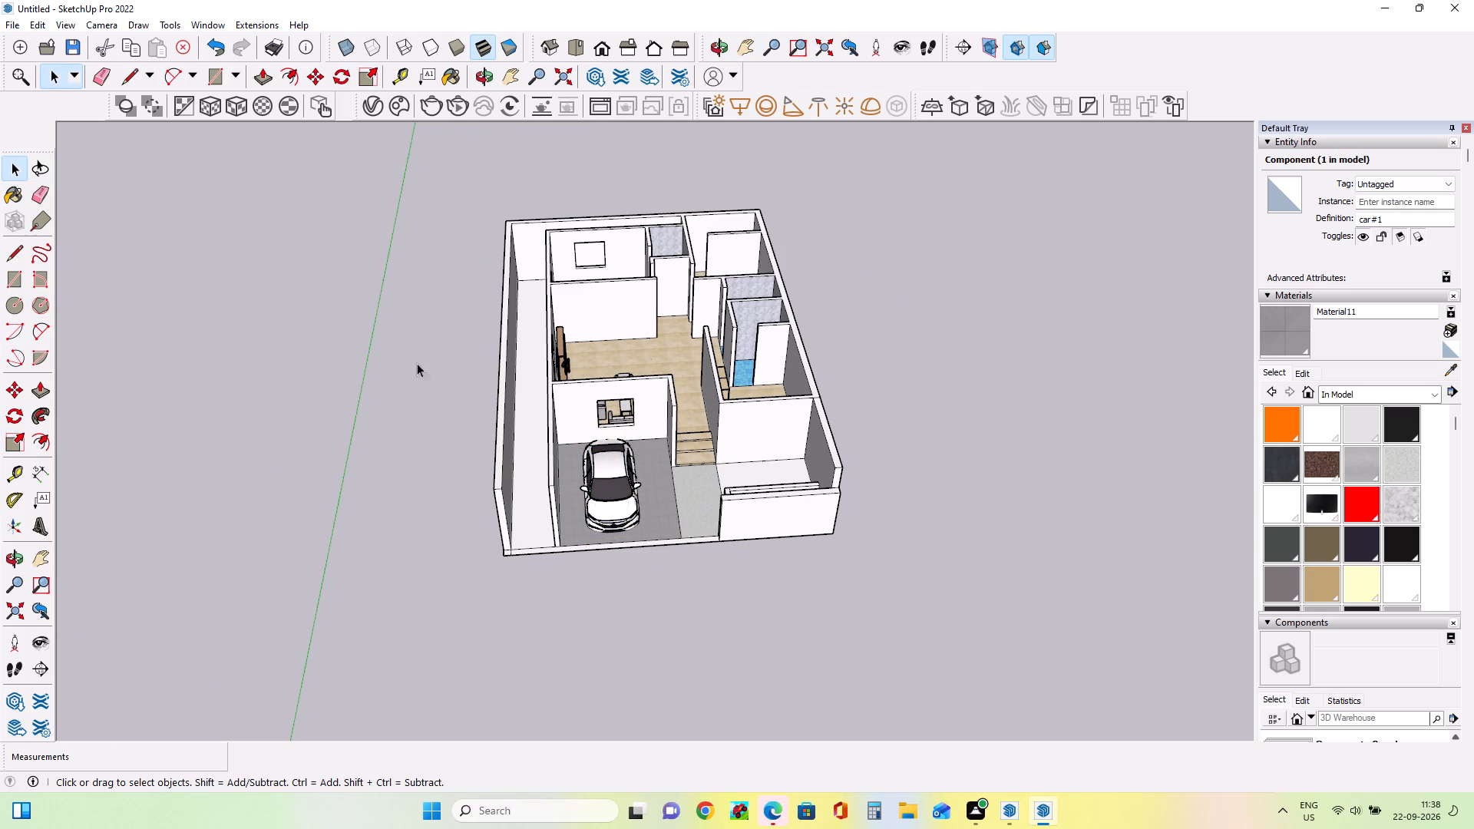
# Import the Untitled wooden door model from Downloads and fit its base corner to the bathroom doorway in the wardrobe bedroom.
pyautogui.moveTo(520, 459); pyautogui.dragTo(591, 379, button='middle')
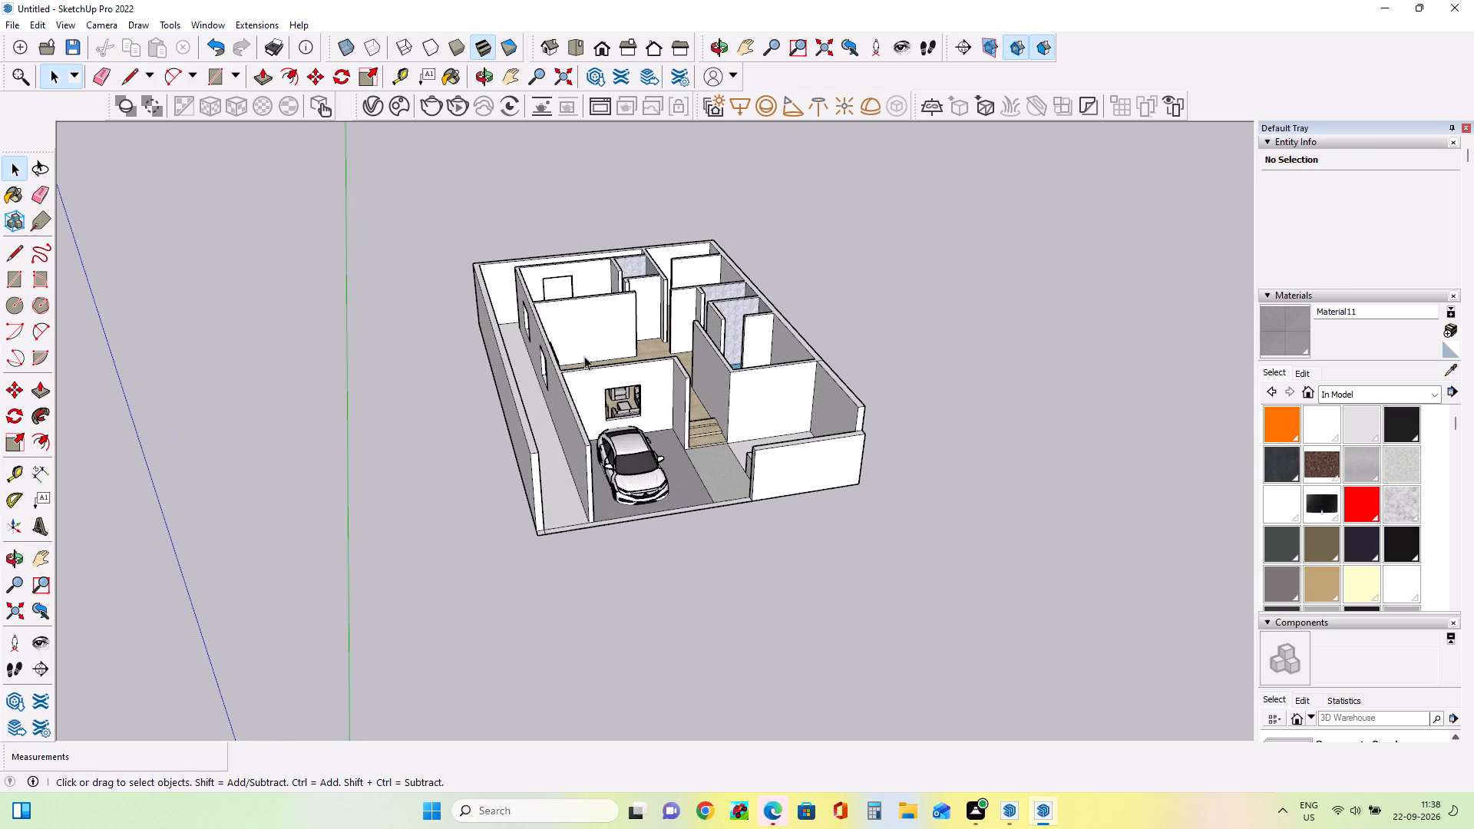
pyautogui.moveTo(775, 466); pyautogui.dragTo(785, 509, button='middle')
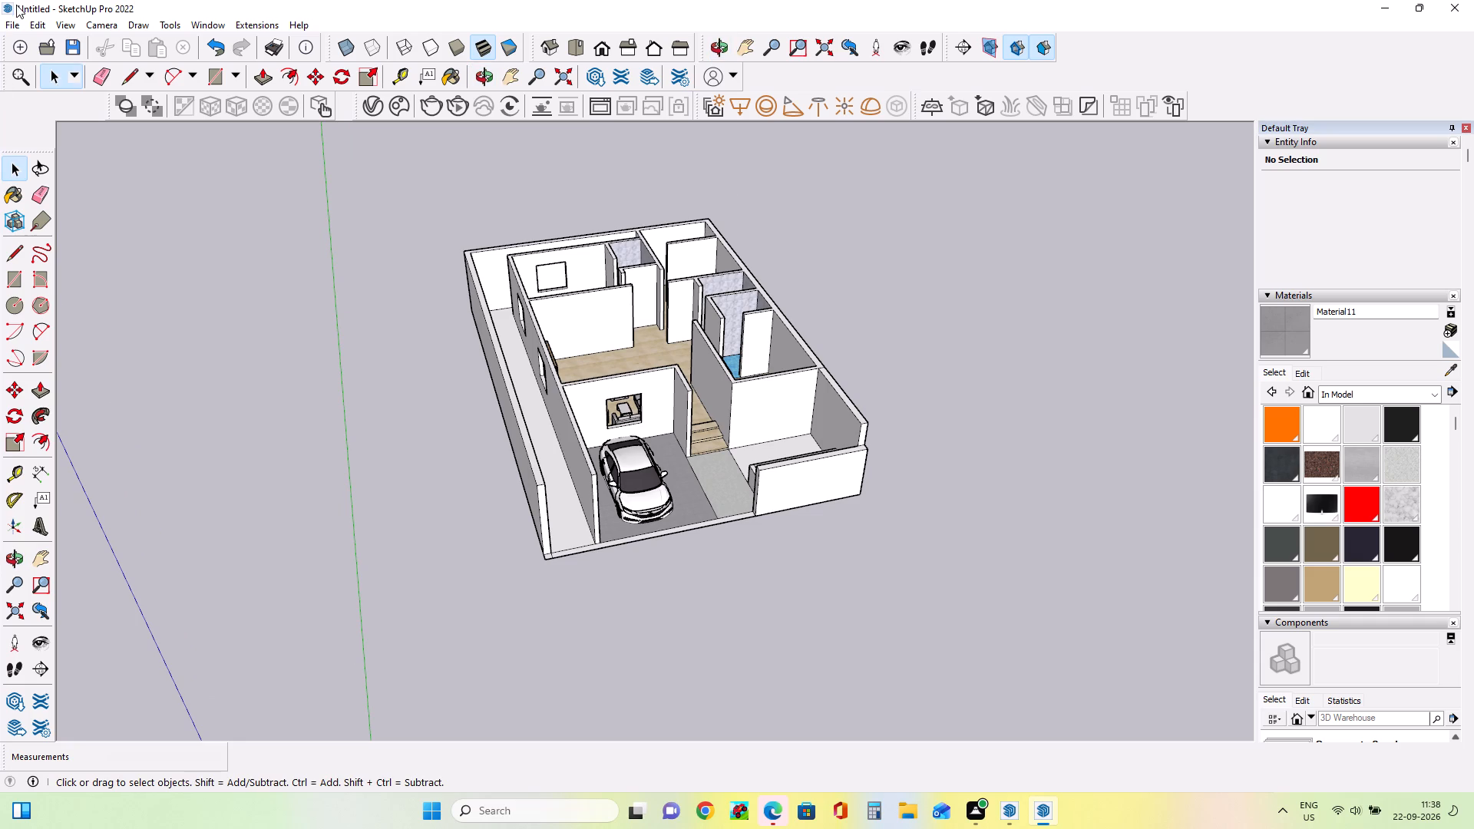
pyautogui.click(16, 27)
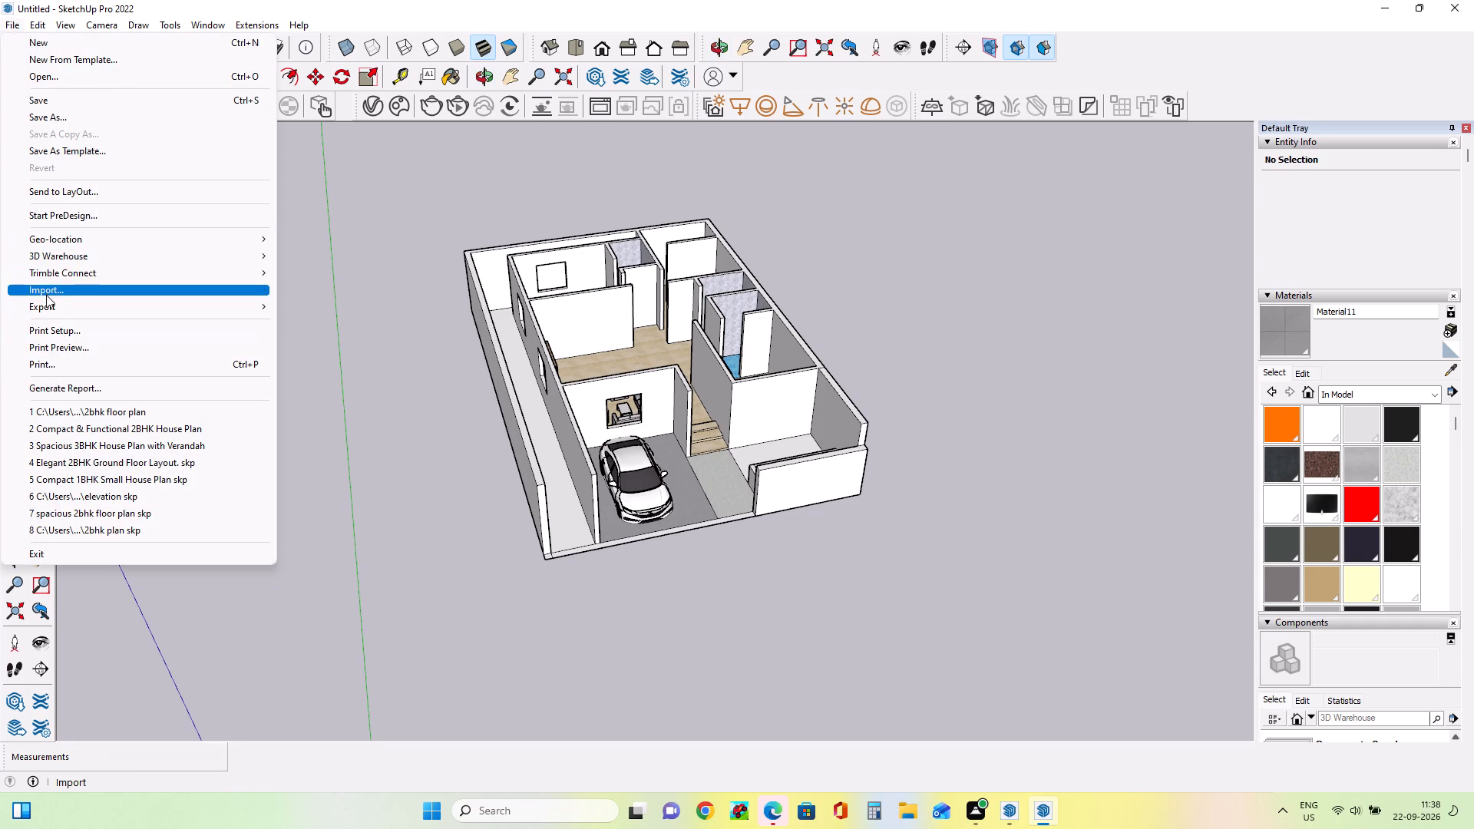
pyautogui.click(46, 295)
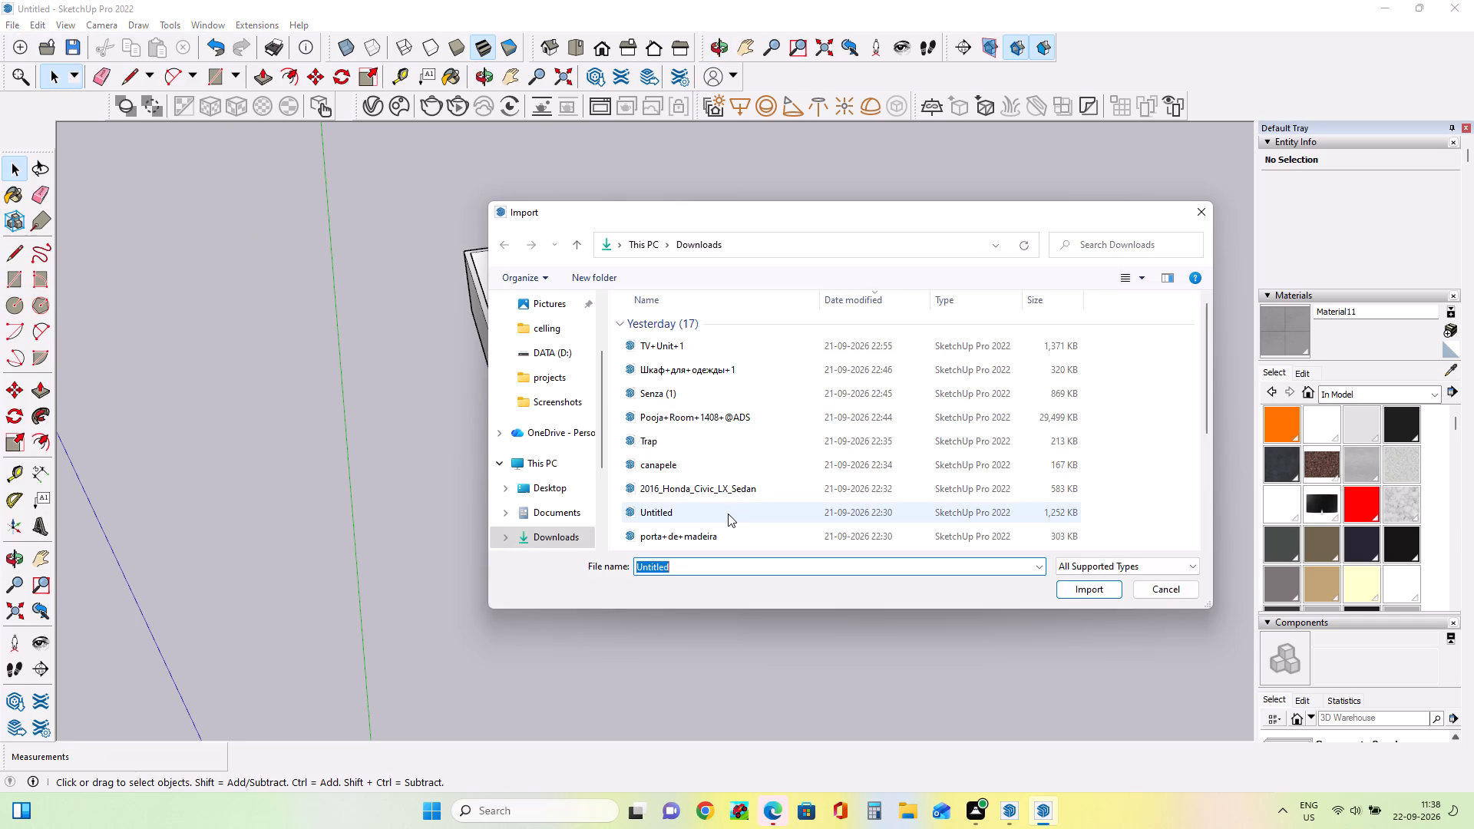
pyautogui.click(728, 514)
pyautogui.click(1089, 590)
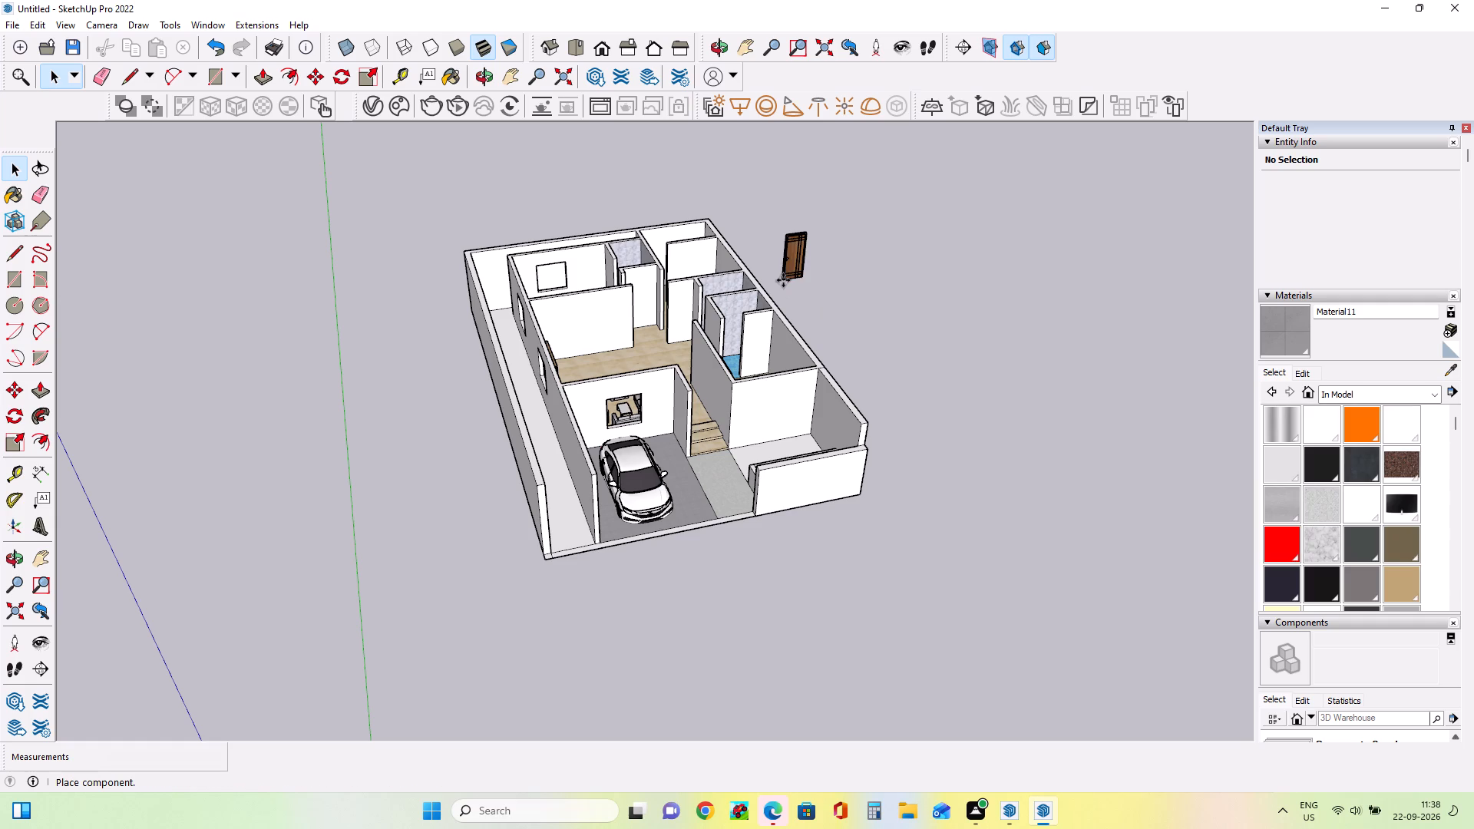
pyautogui.moveTo(853, 405); pyautogui.dragTo(765, 466, button='middle')
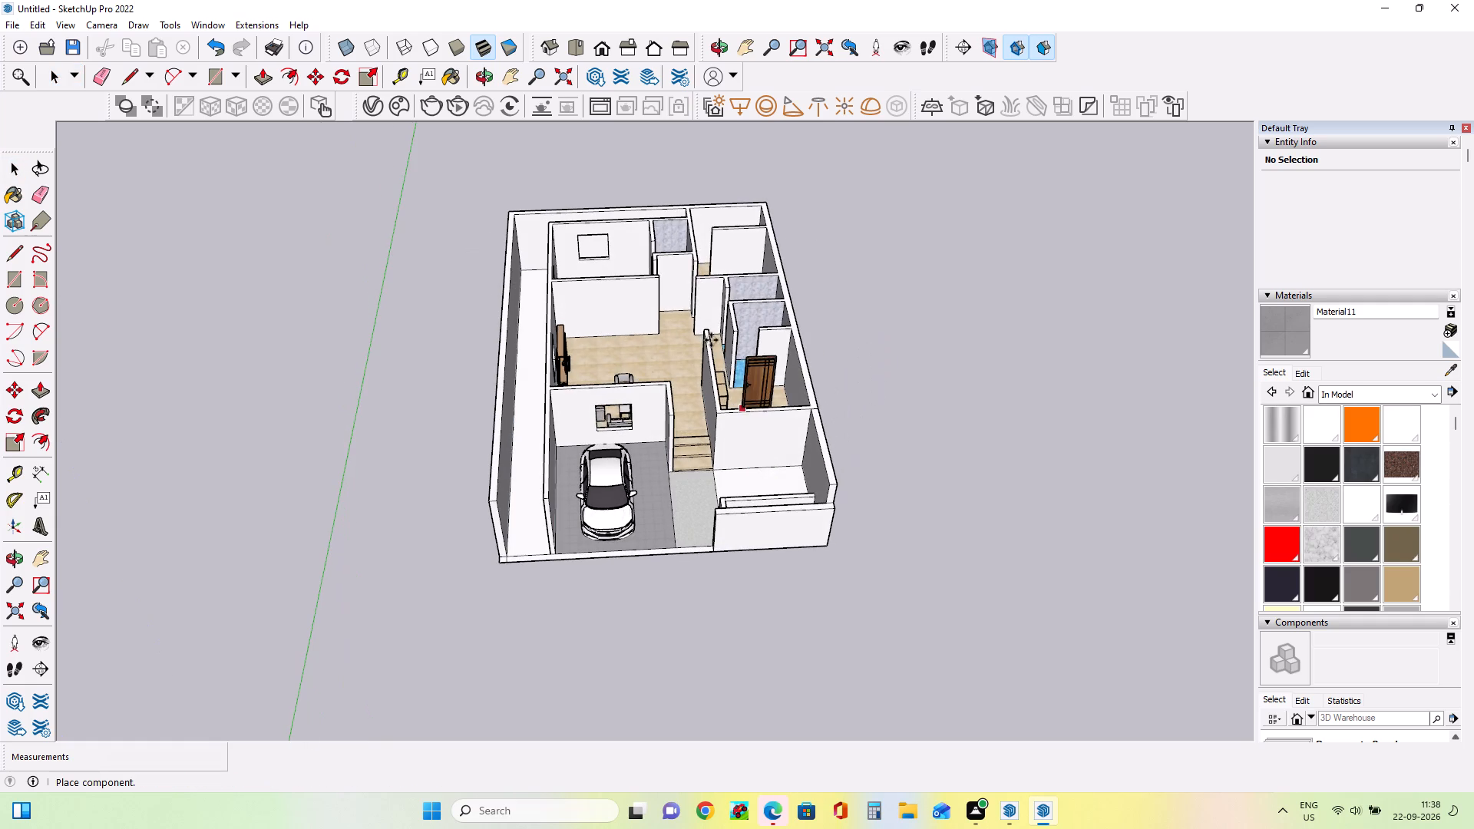
pyautogui.scroll(4, 679, 309)
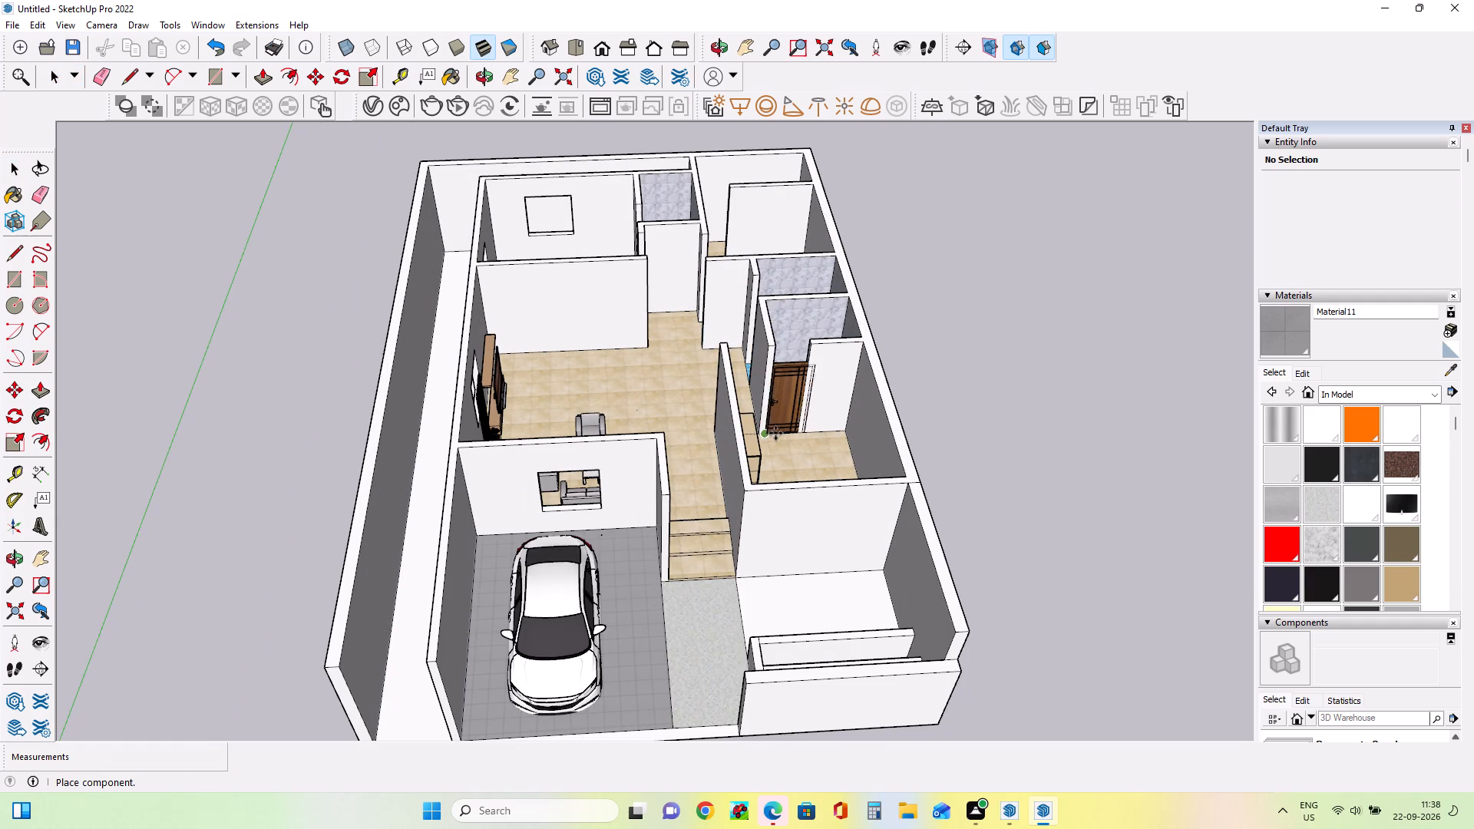
pyautogui.tripleClick(763, 431)
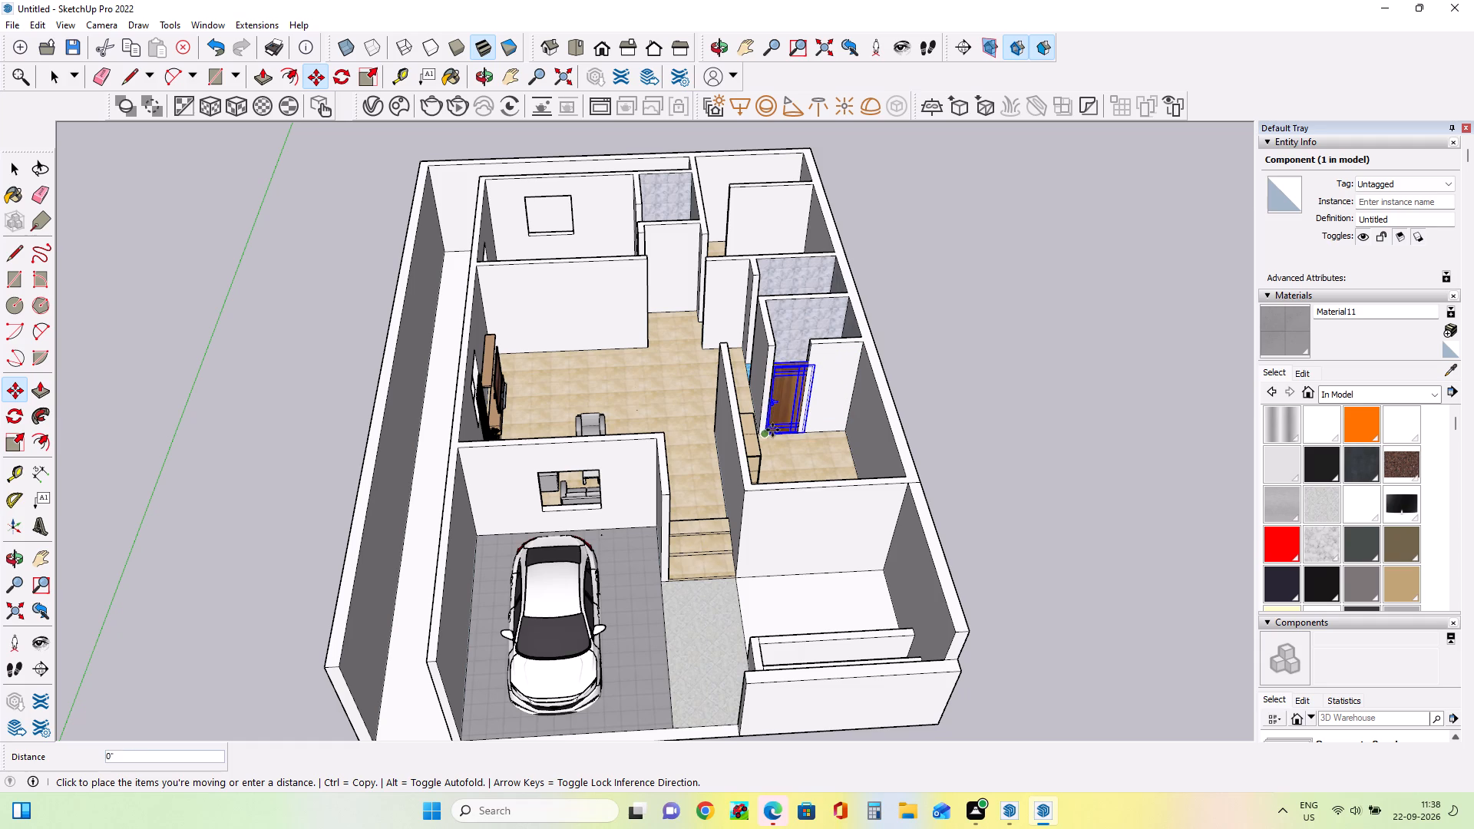
pyautogui.tripleClick(763, 432)
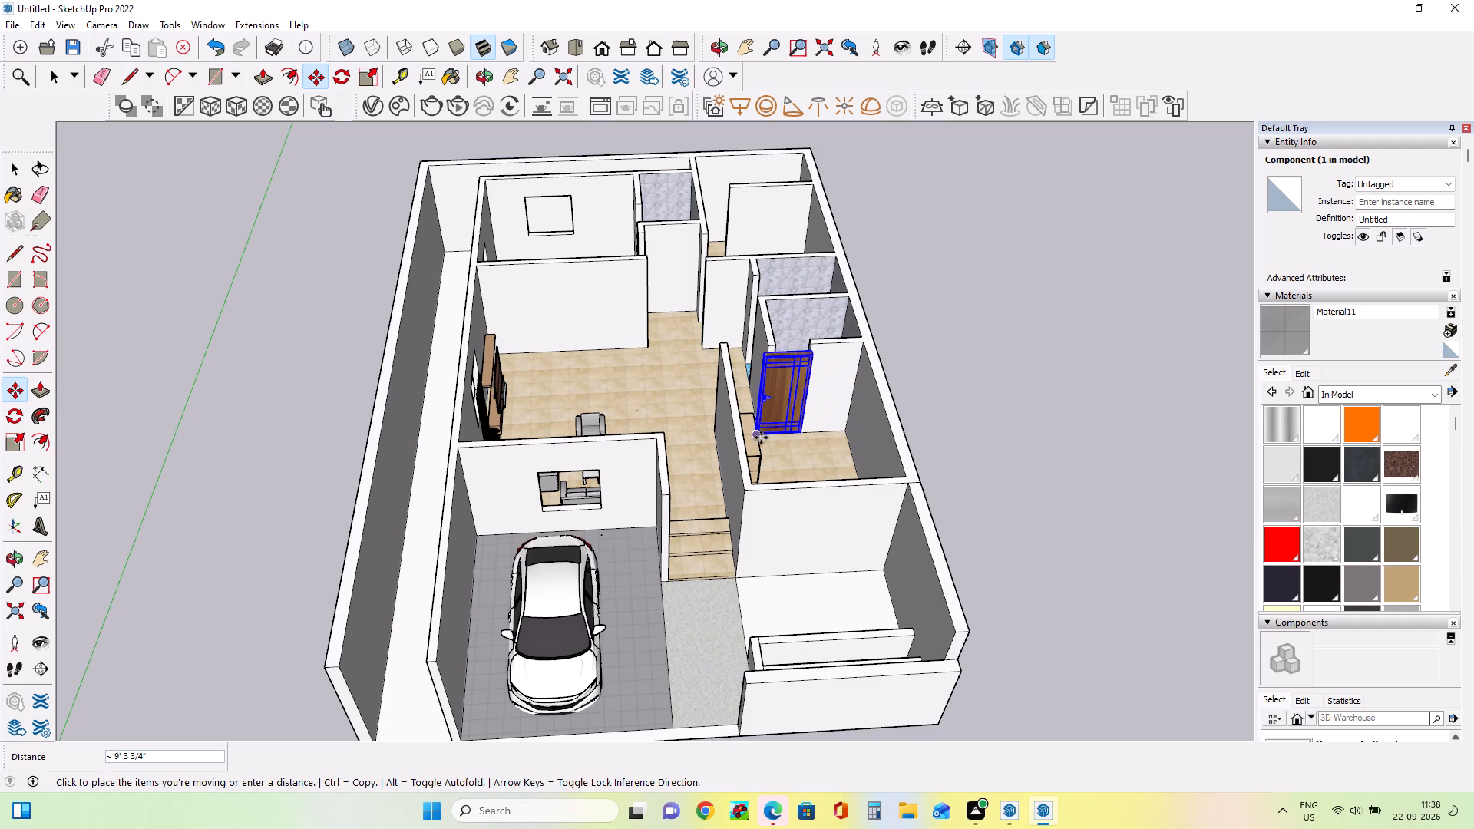
pyautogui.scroll(9, 768, 438)
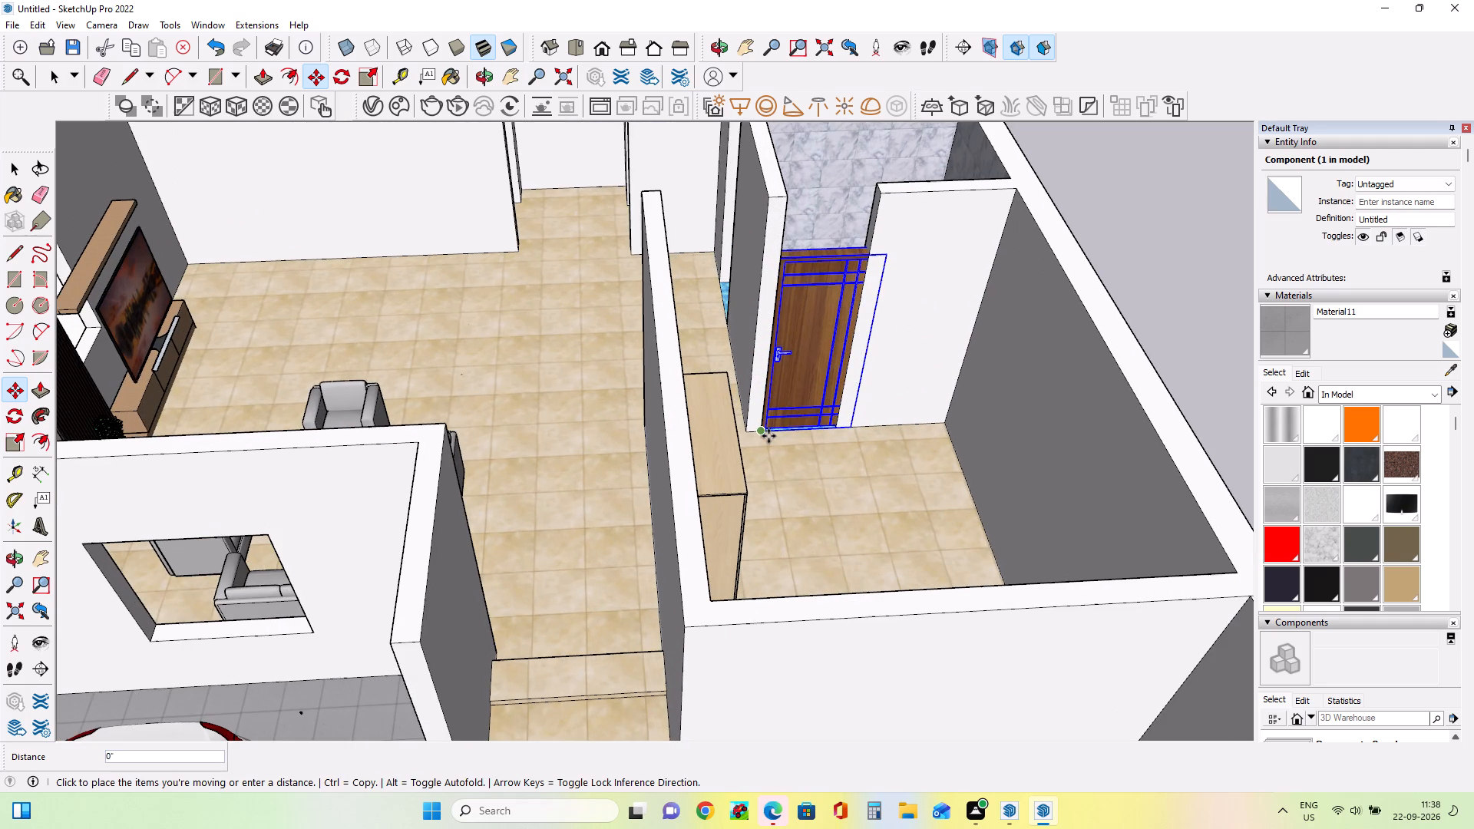
pyautogui.click(768, 434)
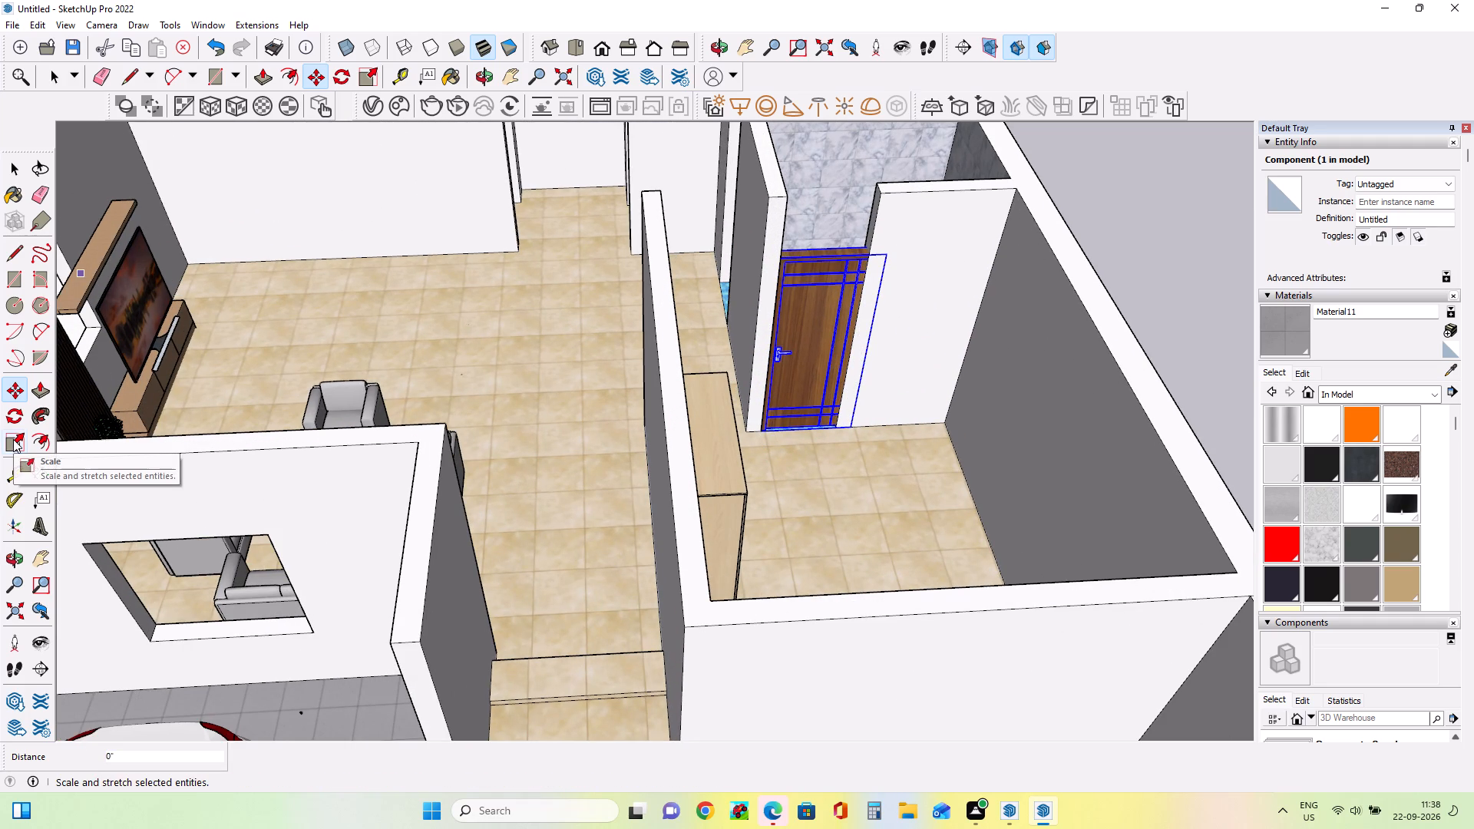
# Copy the wooden door and place the copy in the bedroom entrance opening beside the bathroom doorway.
pyautogui.moveTo(735, 445); pyautogui.dragTo(553, 489, button='middle')
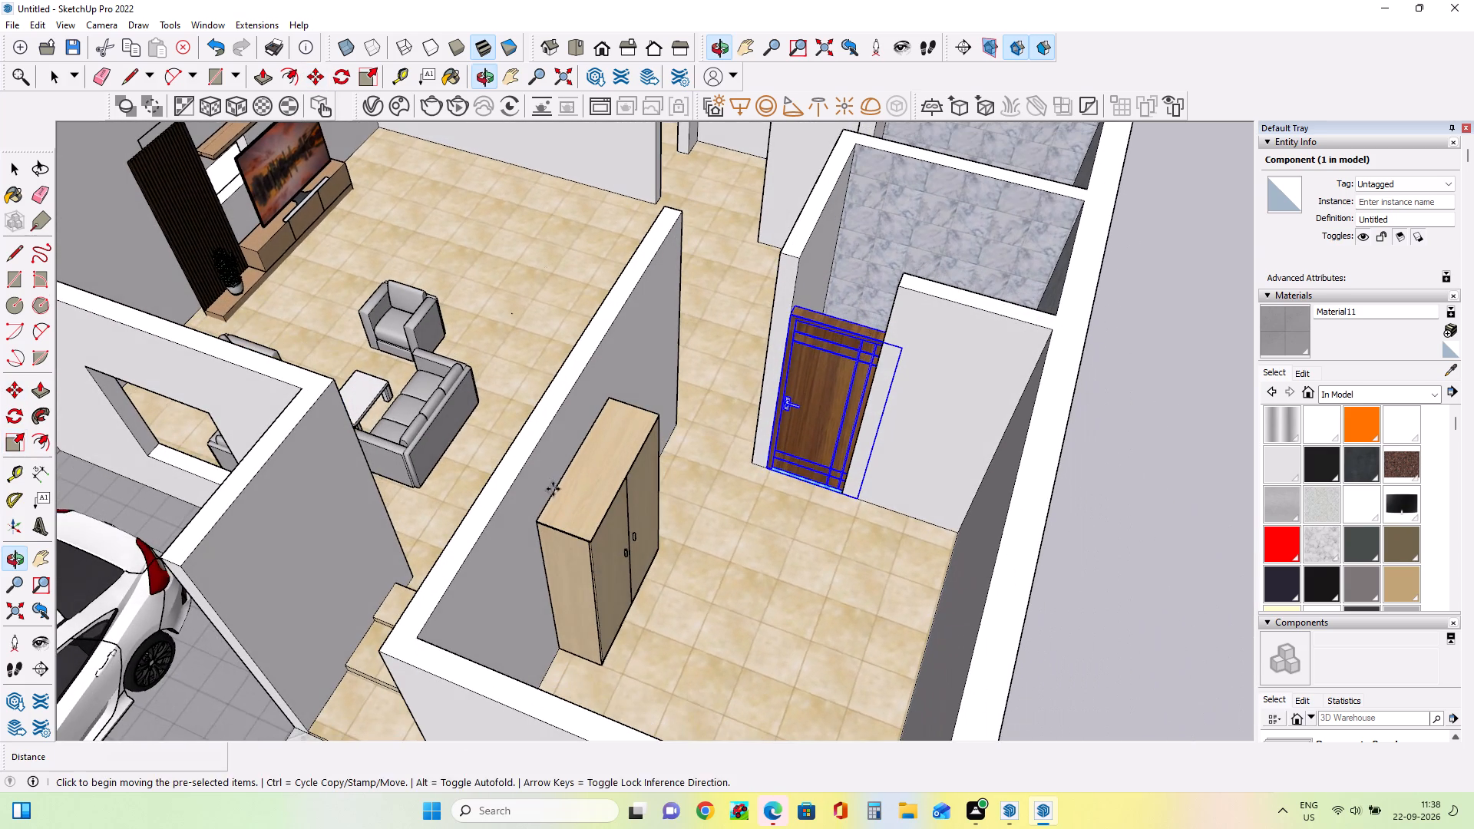
pyautogui.click(765, 466)
pyautogui.rightClick(765, 466)
pyautogui.click(734, 476)
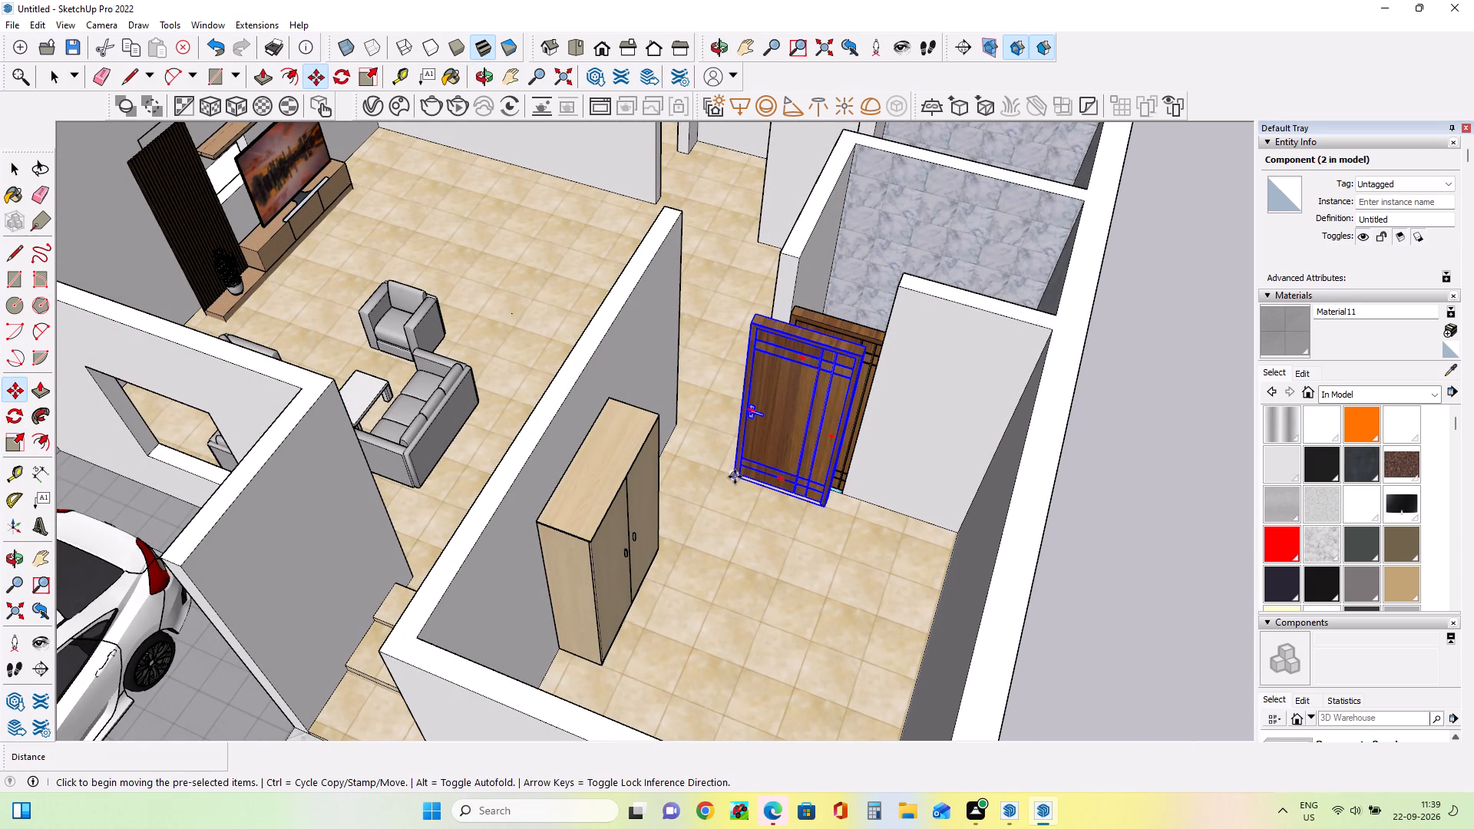
pyautogui.click(735, 477)
pyautogui.click(677, 425)
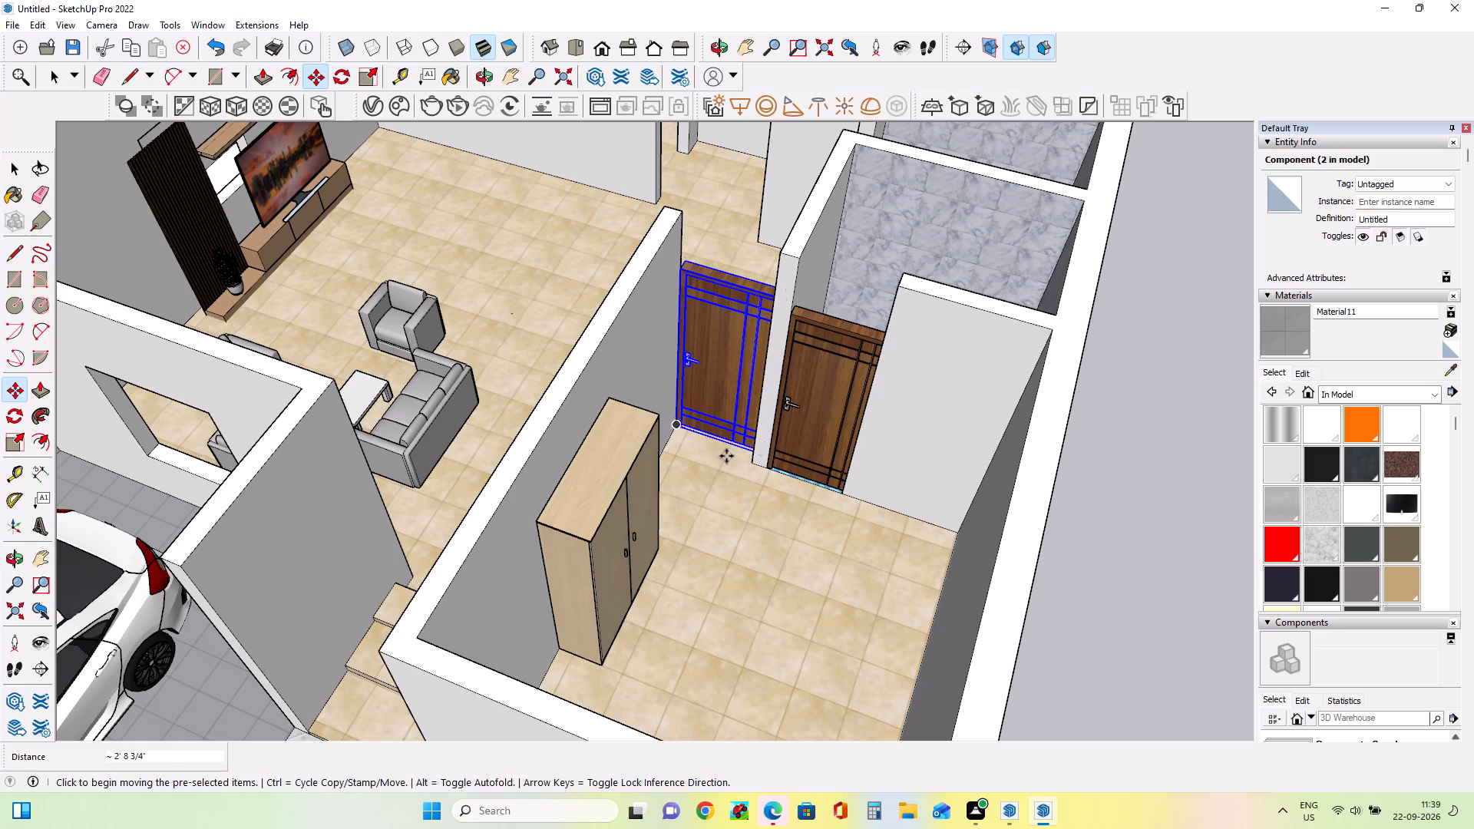
# Narrow the bathroom door to its opening with a red-axis scale of about 0.83, keeping green at about 1.00.
pyautogui.moveTo(729, 456); pyautogui.dragTo(840, 466, button='middle')
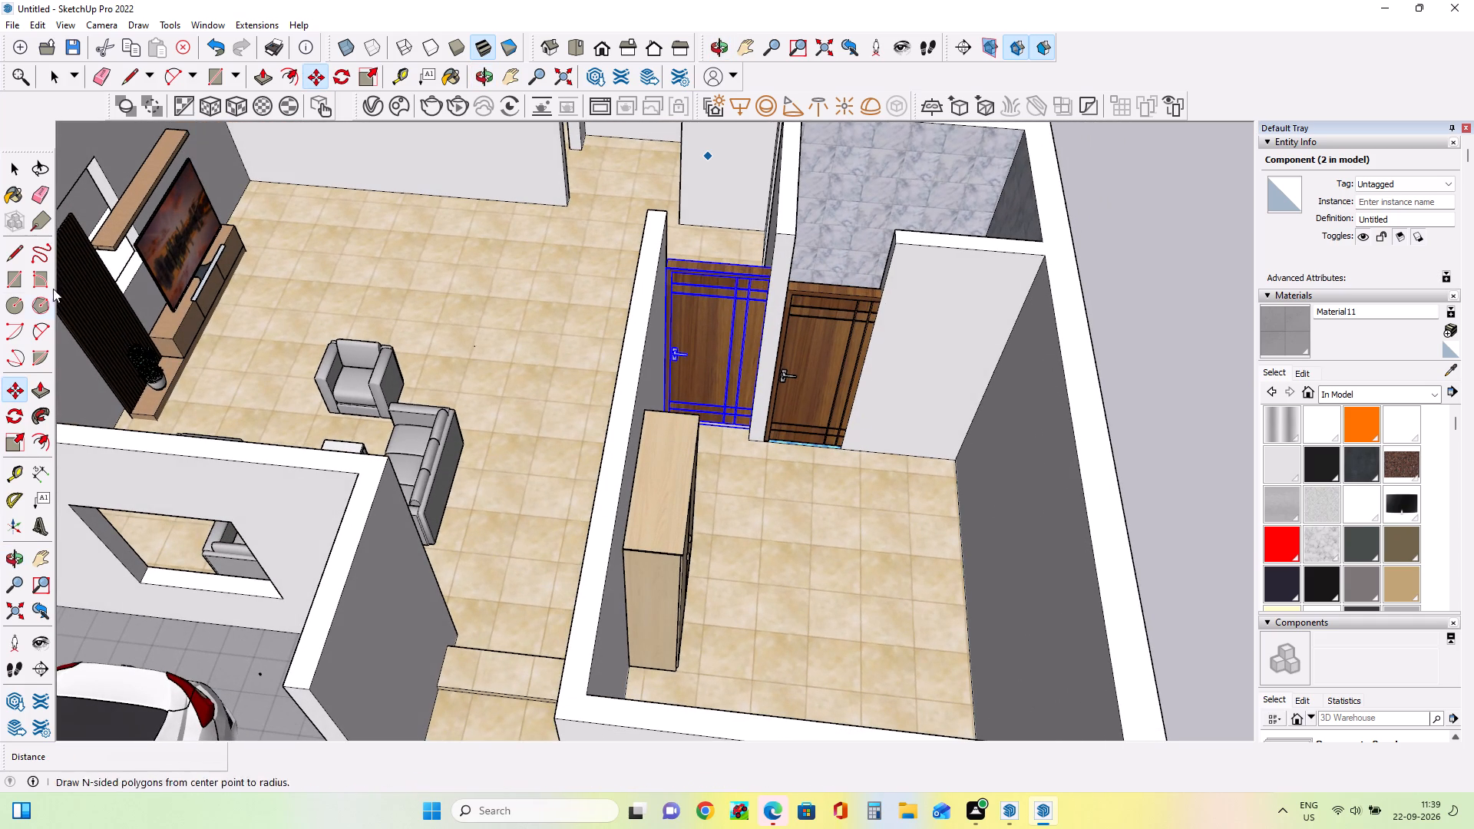
pyautogui.click(13, 442)
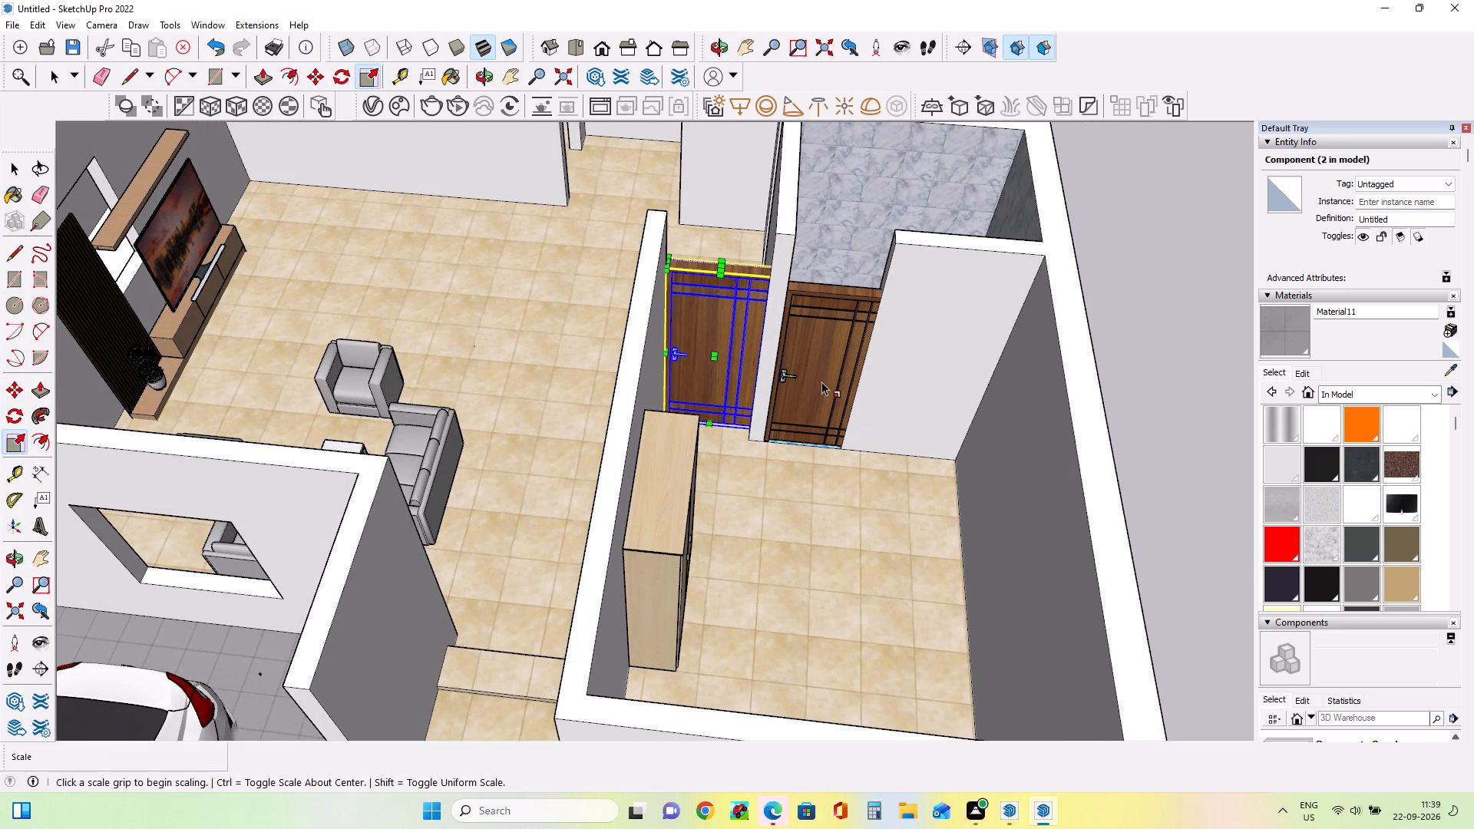
pyautogui.click(821, 377)
pyautogui.doubleClick(804, 408)
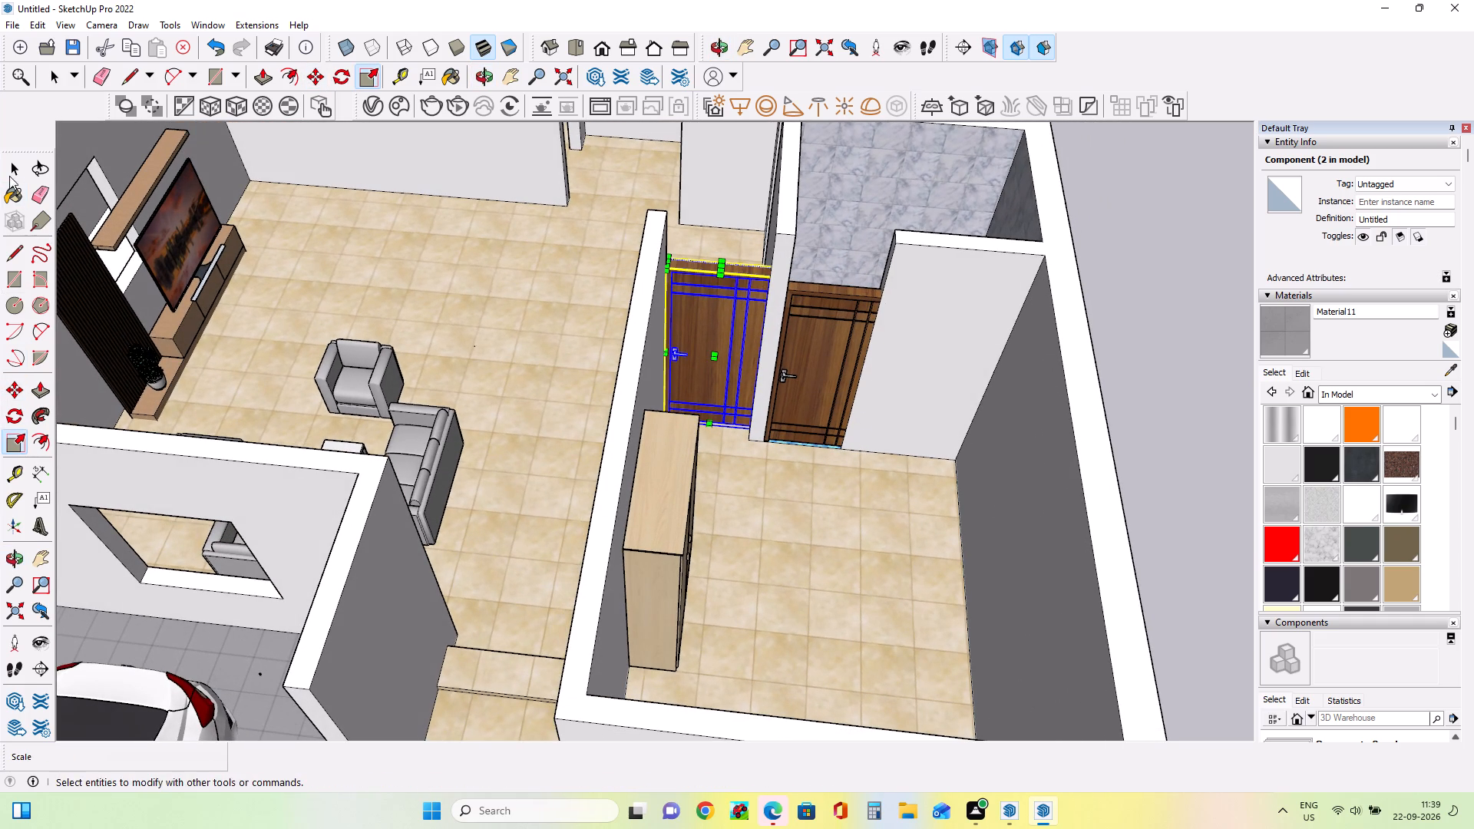
pyautogui.click(23, 170)
pyautogui.click(778, 376)
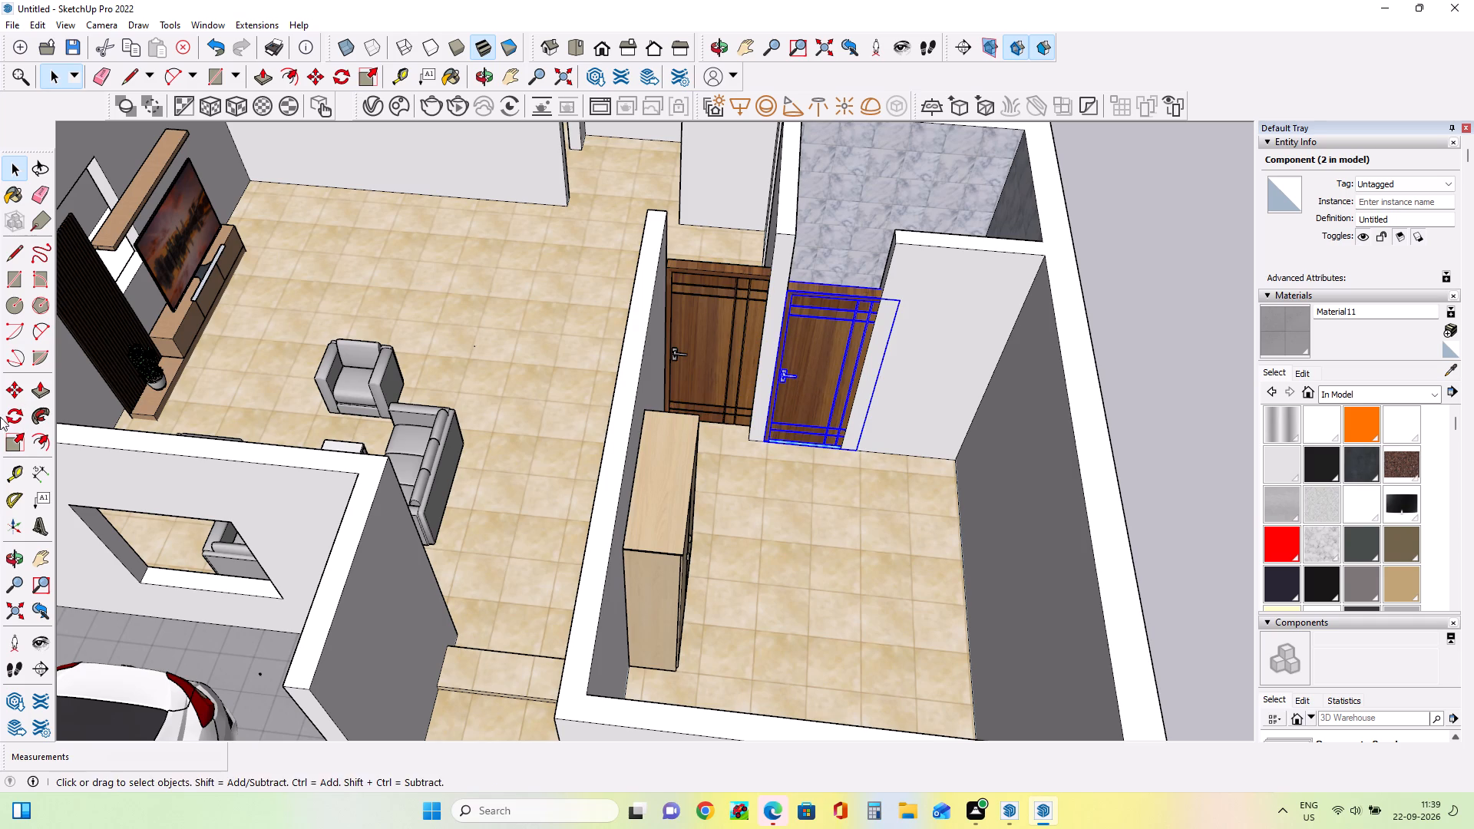
pyautogui.click(15, 444)
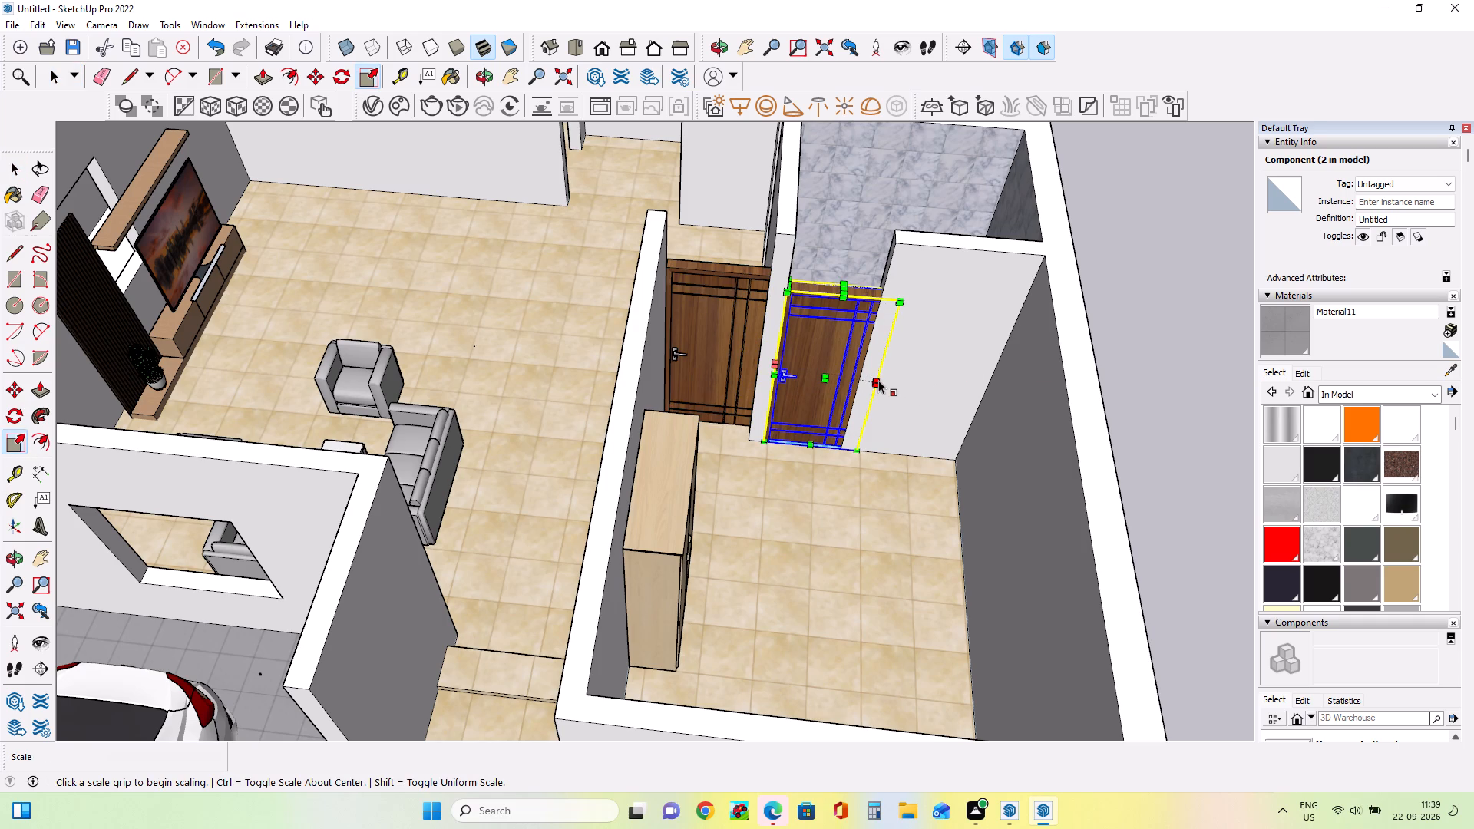
pyautogui.click(878, 380)
pyautogui.click(860, 375)
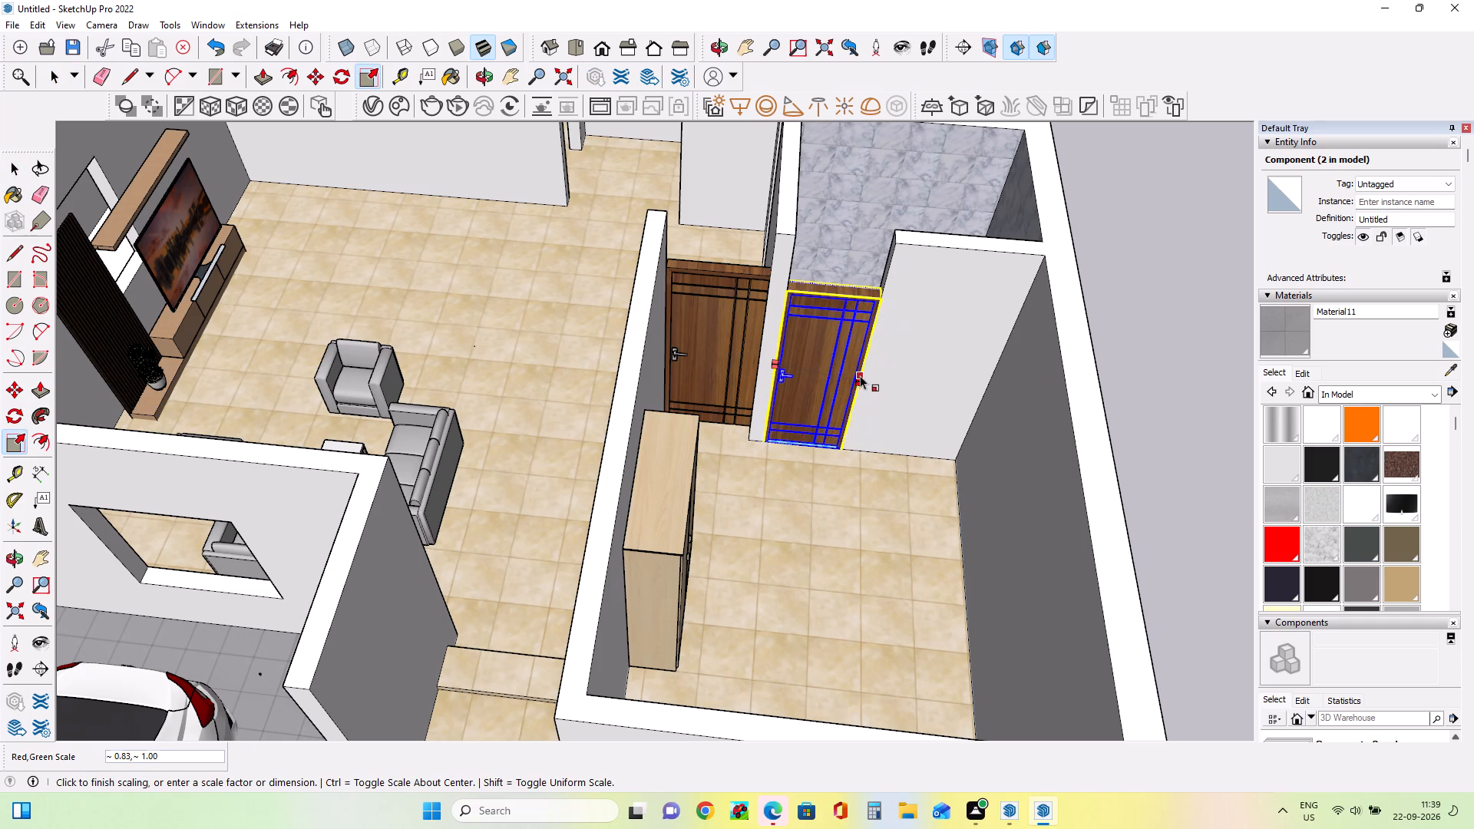
# Reduce the bathroom door's thickness with a green-axis scale of about 0.70.
pyautogui.click(815, 379)
pyautogui.rightClick(815, 379)
pyautogui.click(797, 381)
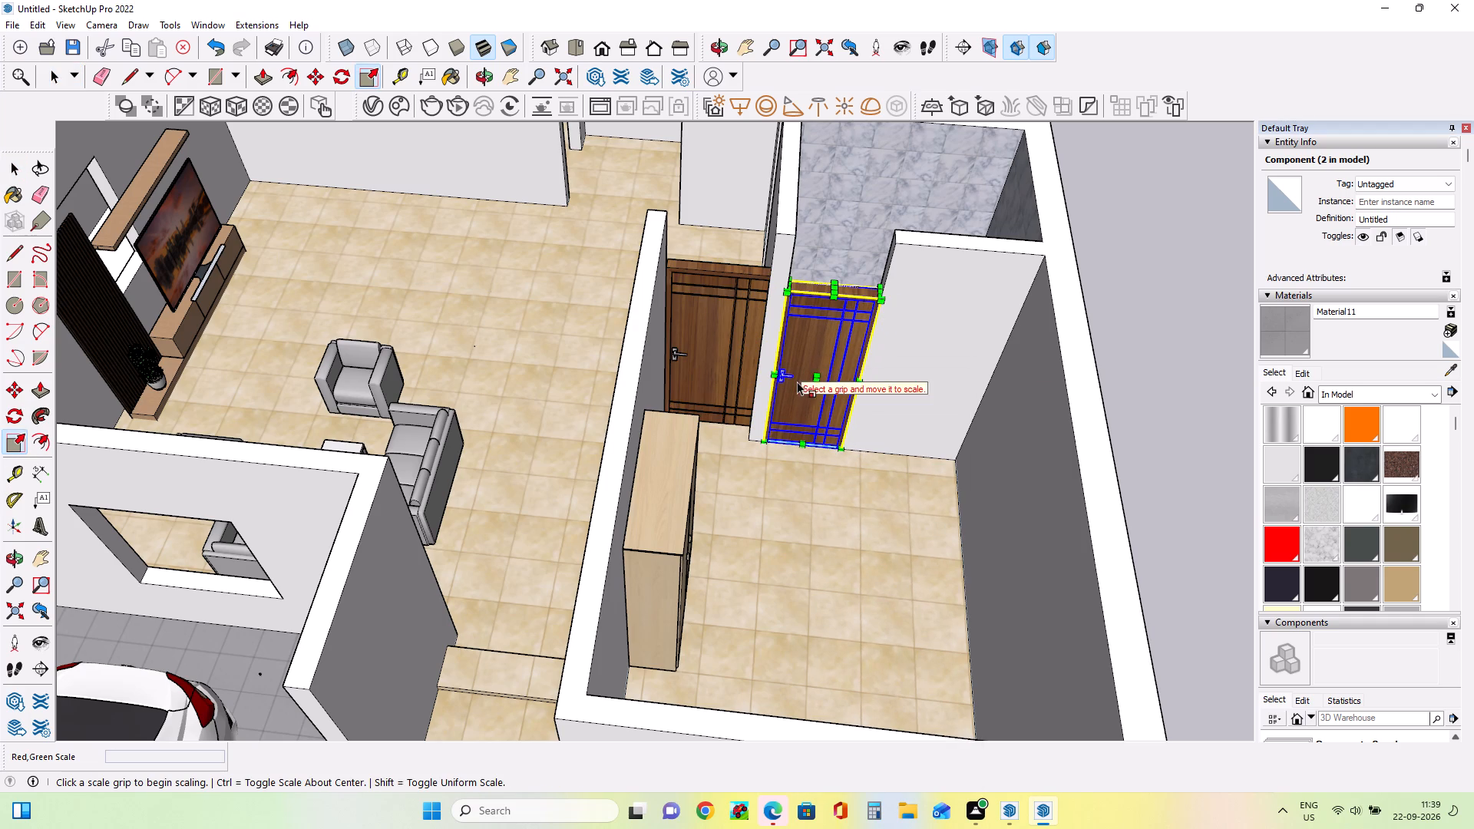
pyautogui.click(816, 377)
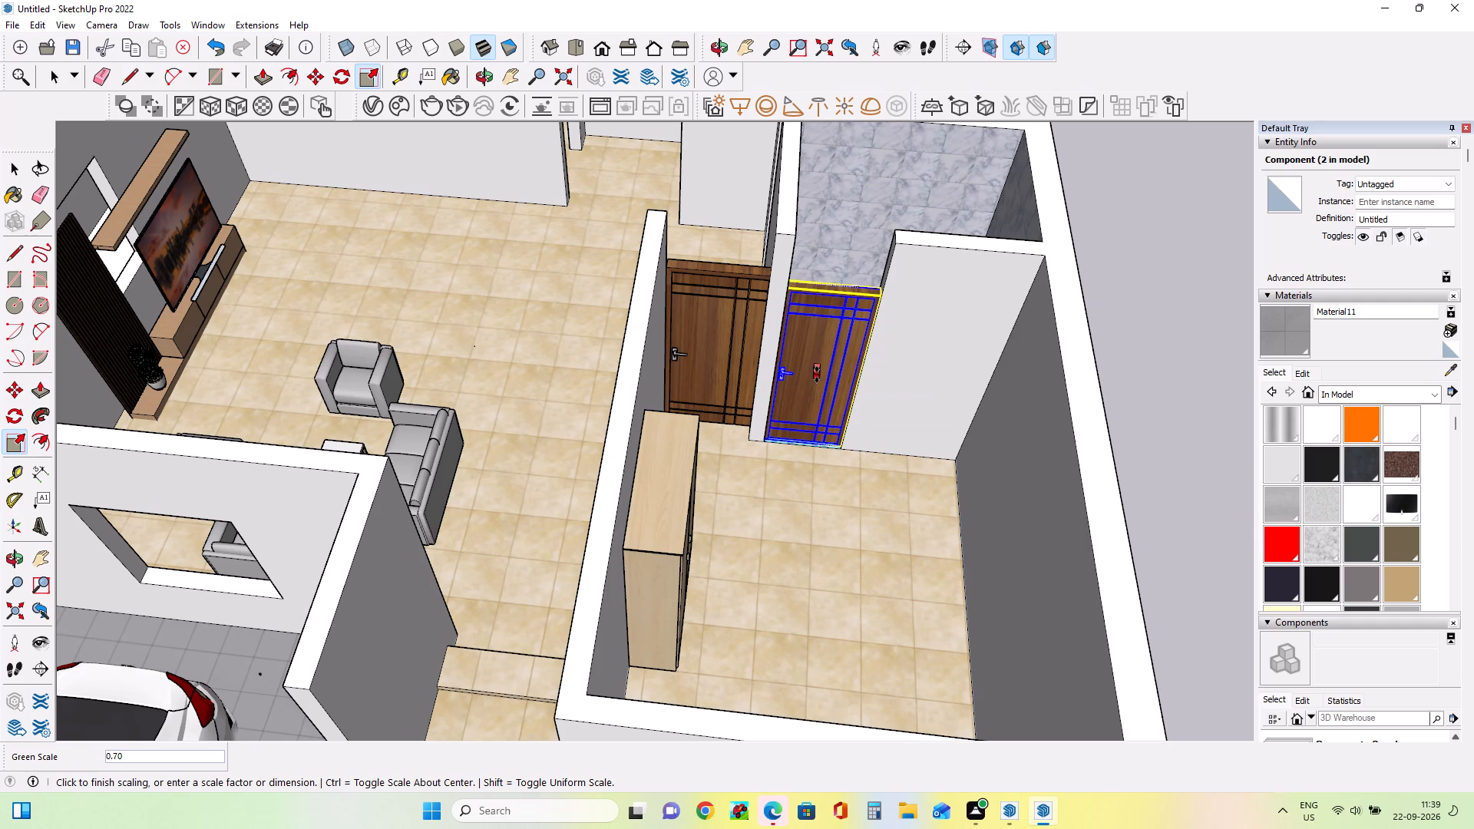
pyautogui.click(817, 375)
# Narrow the wooden door in the bedroom entrance with a red-axis scale of 0.85 to suit its opening.
pyautogui.moveTo(813, 378); pyautogui.dragTo(976, 385, button='middle')
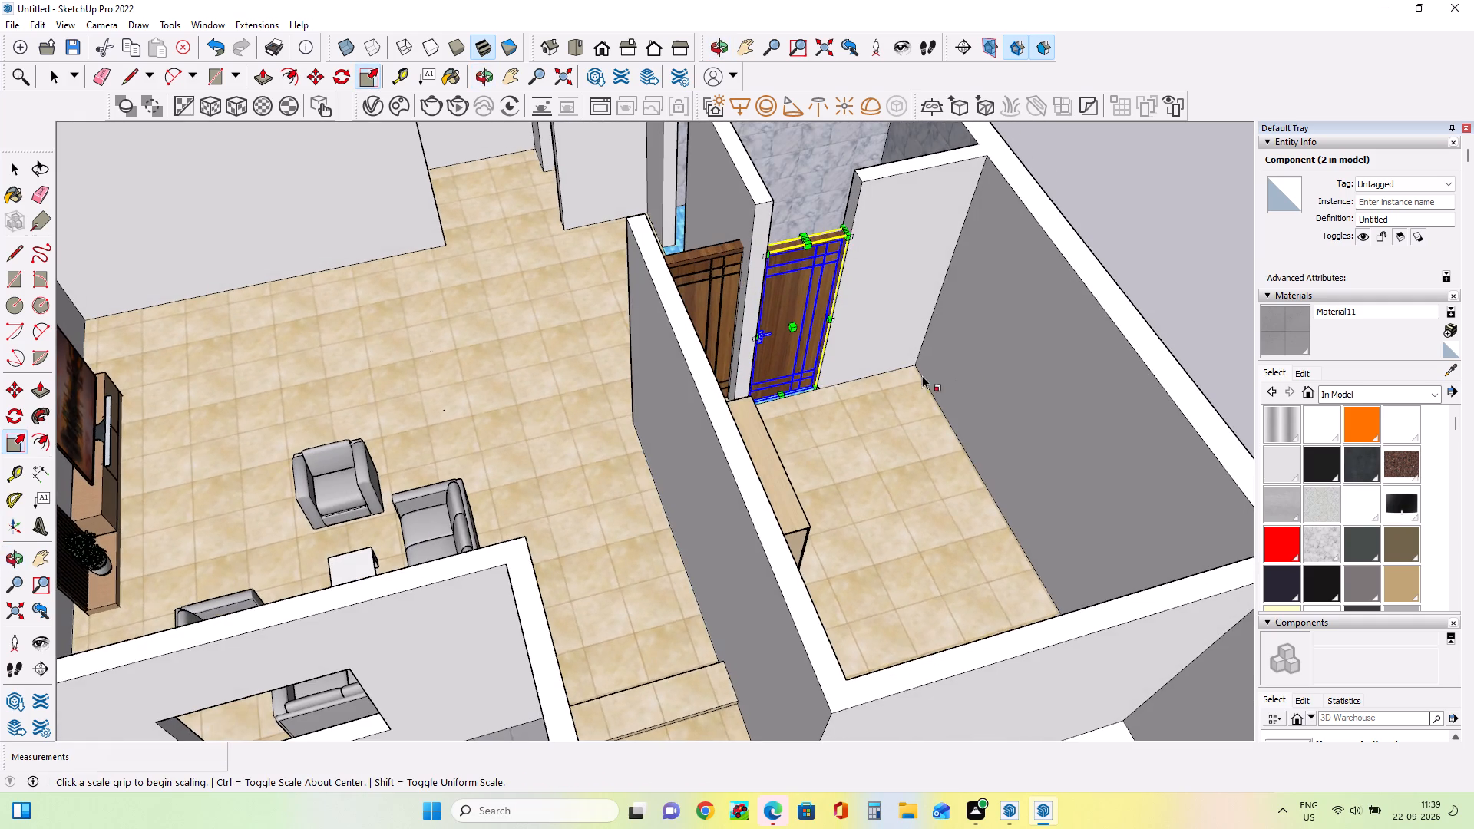
pyautogui.moveTo(697, 375); pyautogui.dragTo(1288, 283, button='middle')
pyautogui.moveTo(757, 325); pyautogui.dragTo(1033, 325, button='middle')
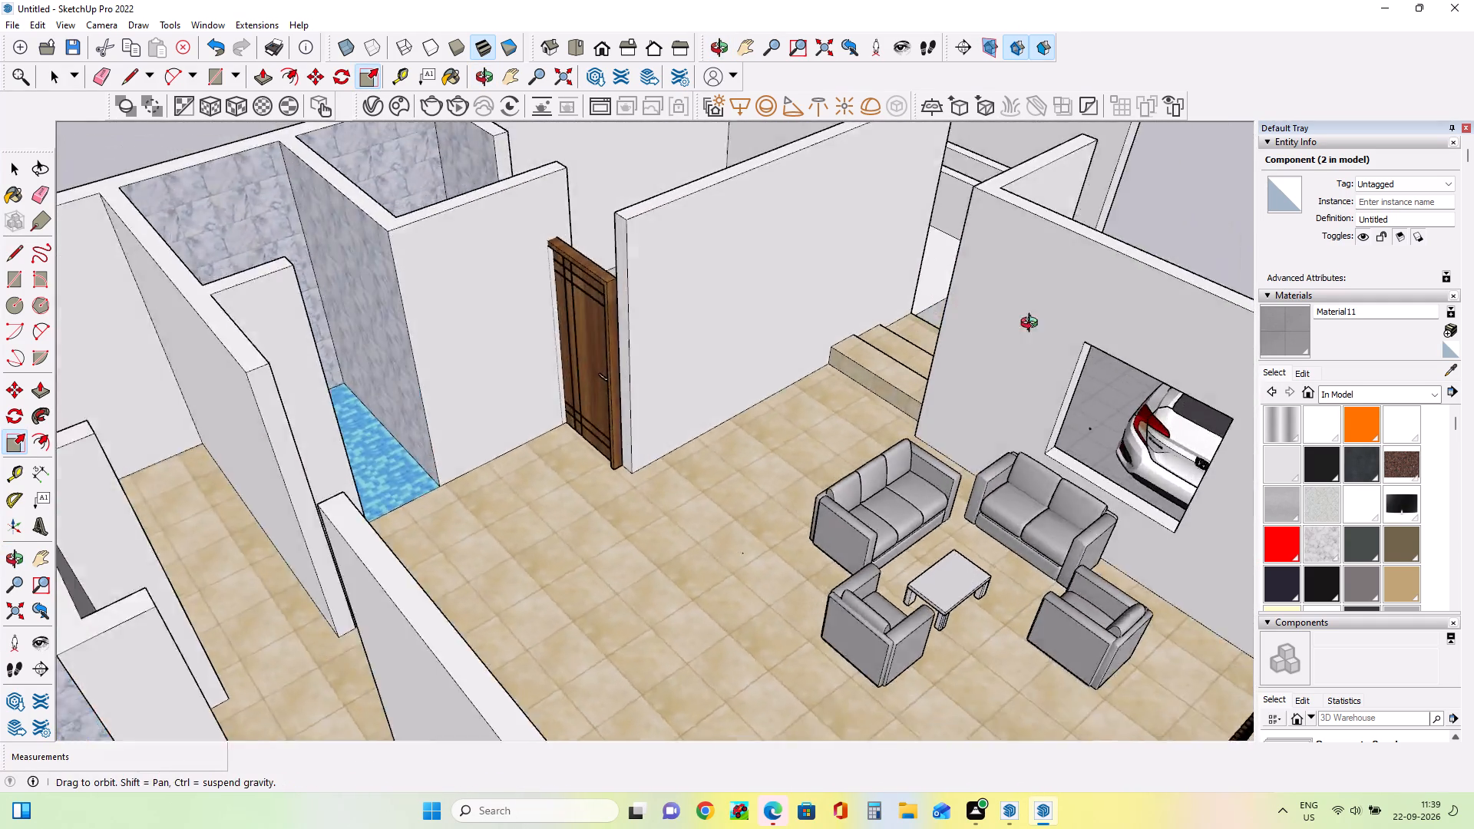
pyautogui.moveTo(1033, 325); pyautogui.dragTo(1099, 315, button='middle')
pyautogui.moveTo(649, 362); pyautogui.dragTo(740, 337, button='middle')
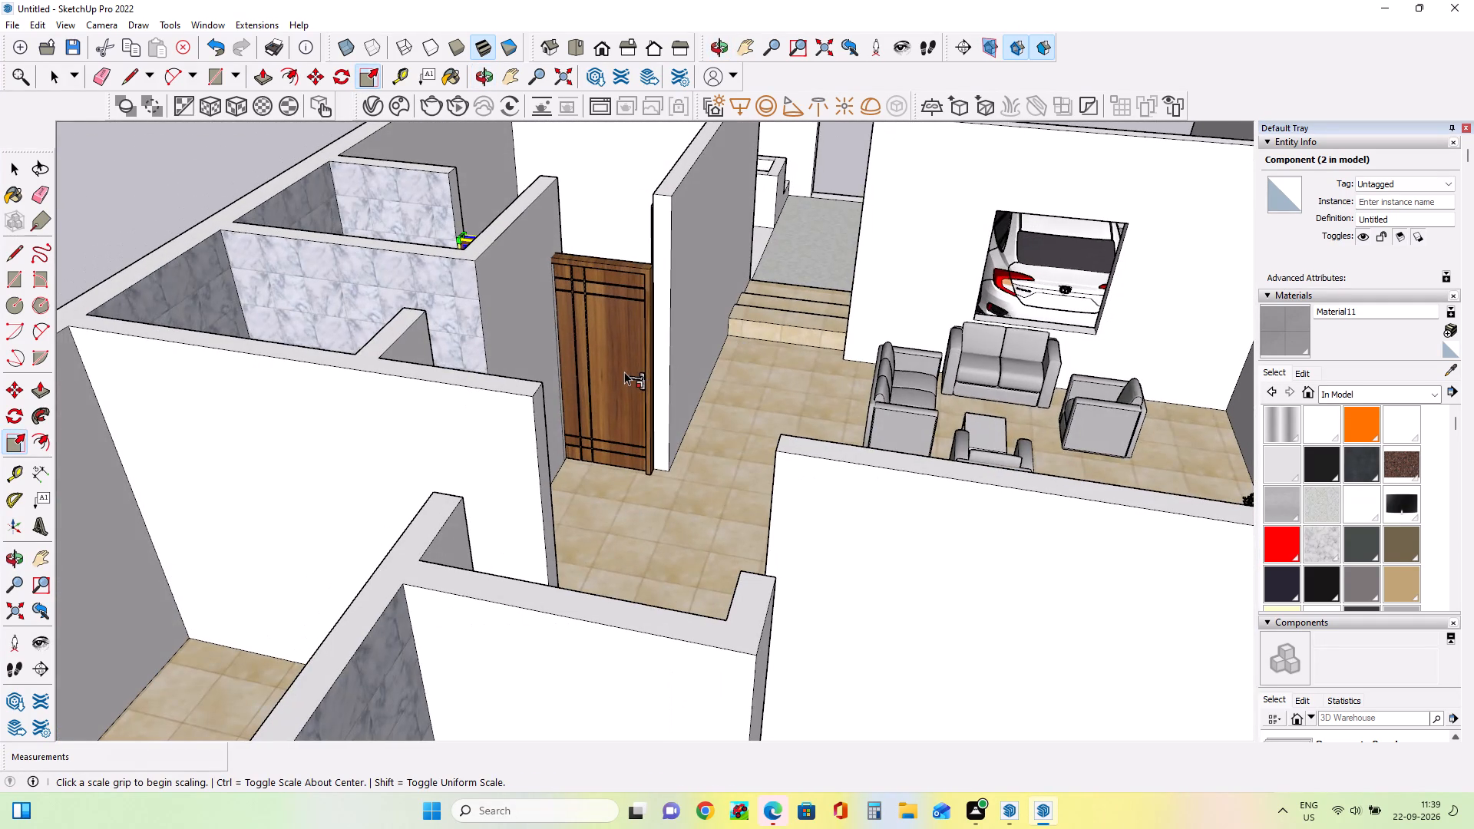
pyautogui.click(12, 170)
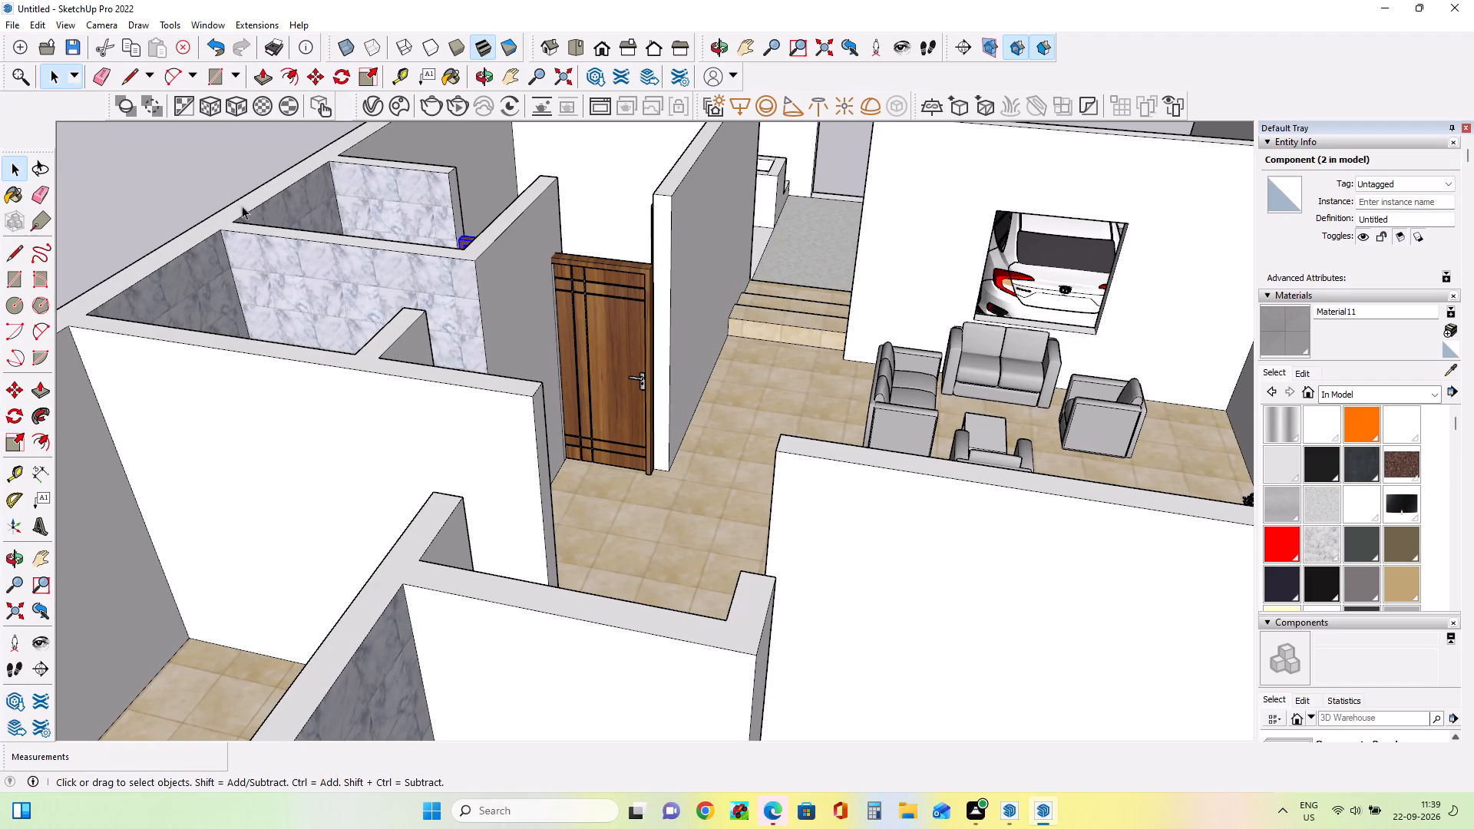
pyautogui.click(627, 341)
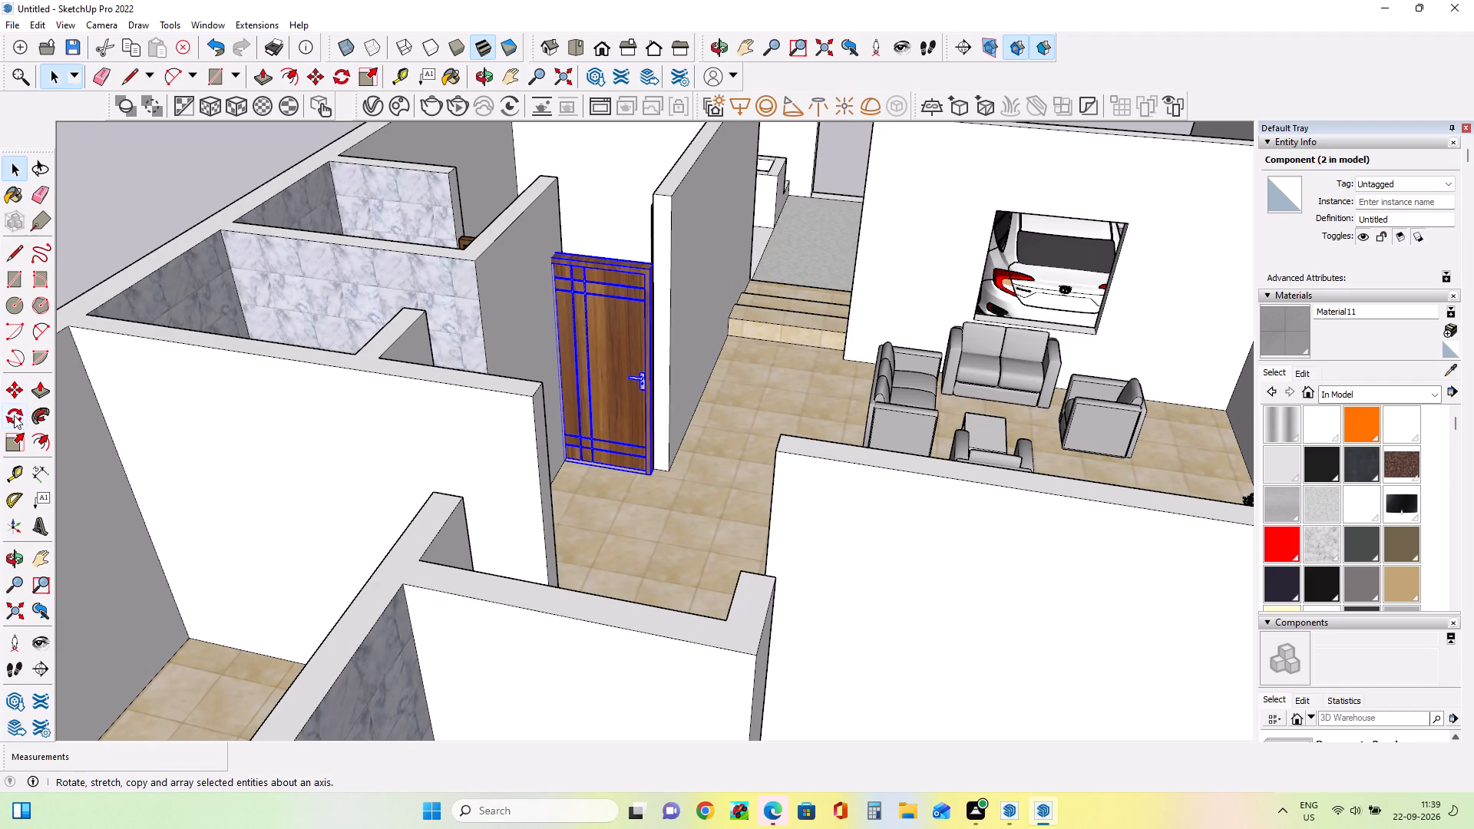
pyautogui.click(15, 418)
pyautogui.click(18, 445)
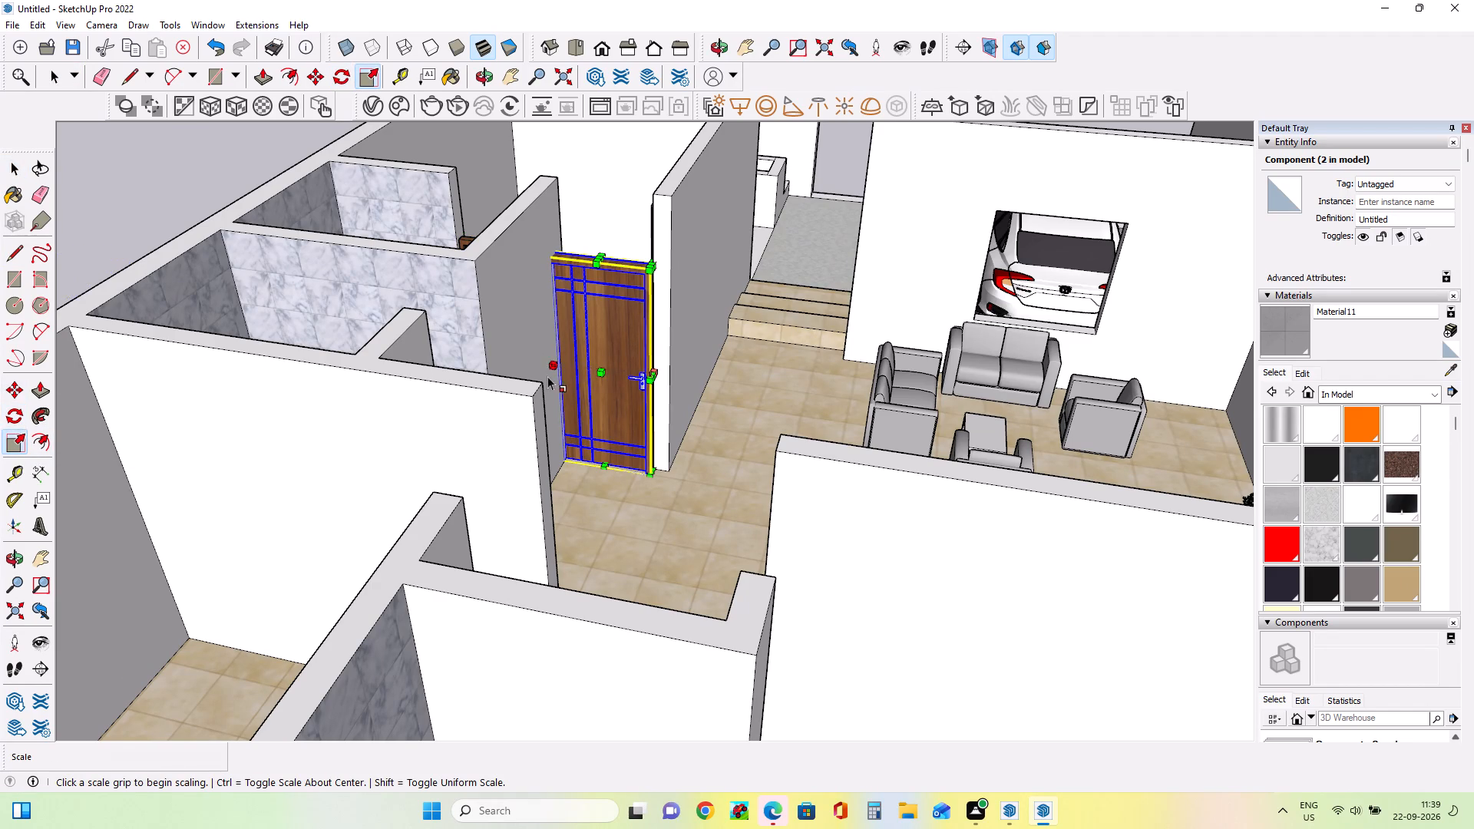
pyautogui.scroll(1, 572, 367)
pyautogui.click(662, 372)
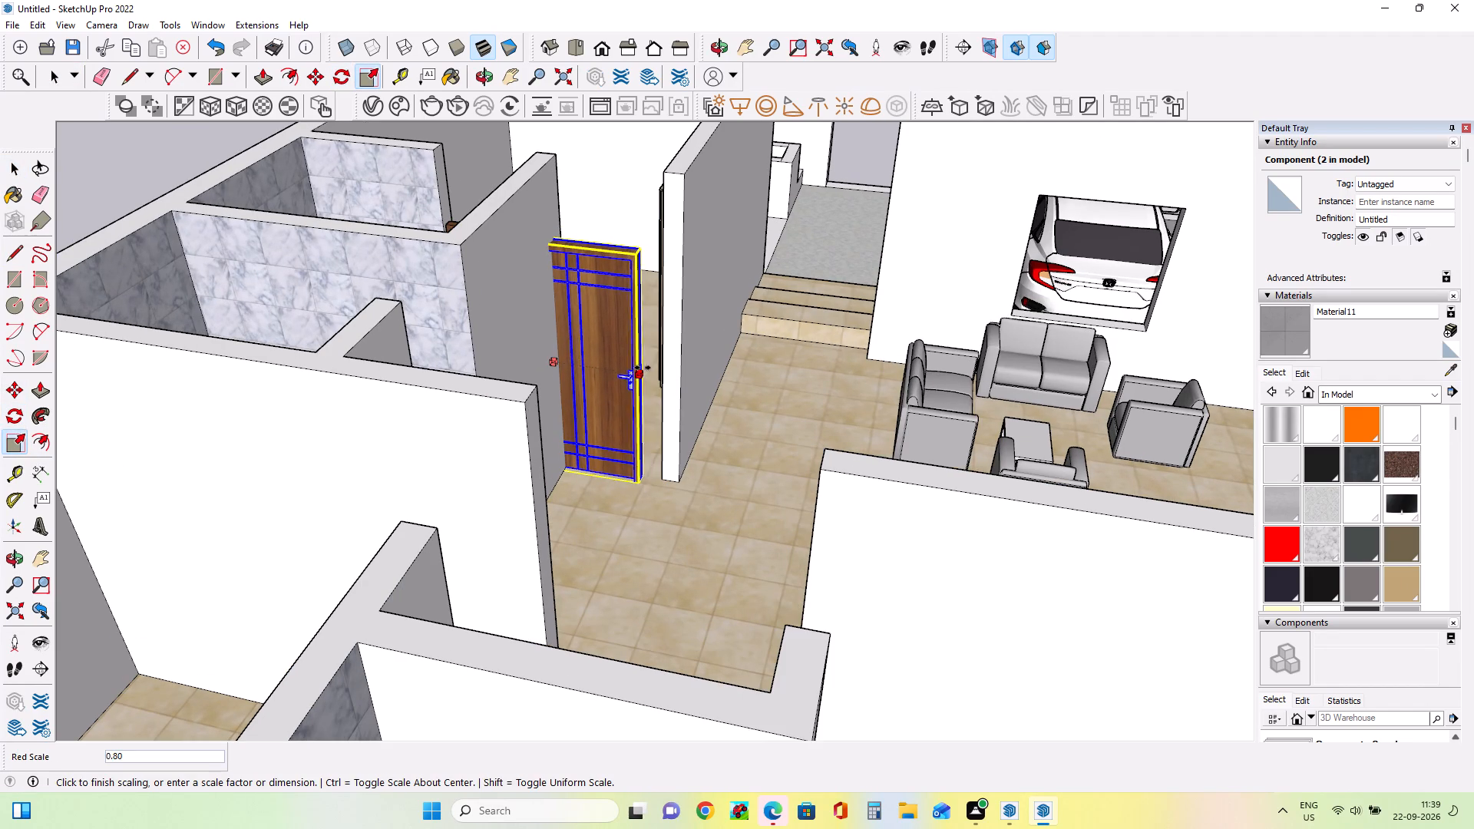
pyautogui.click(646, 367)
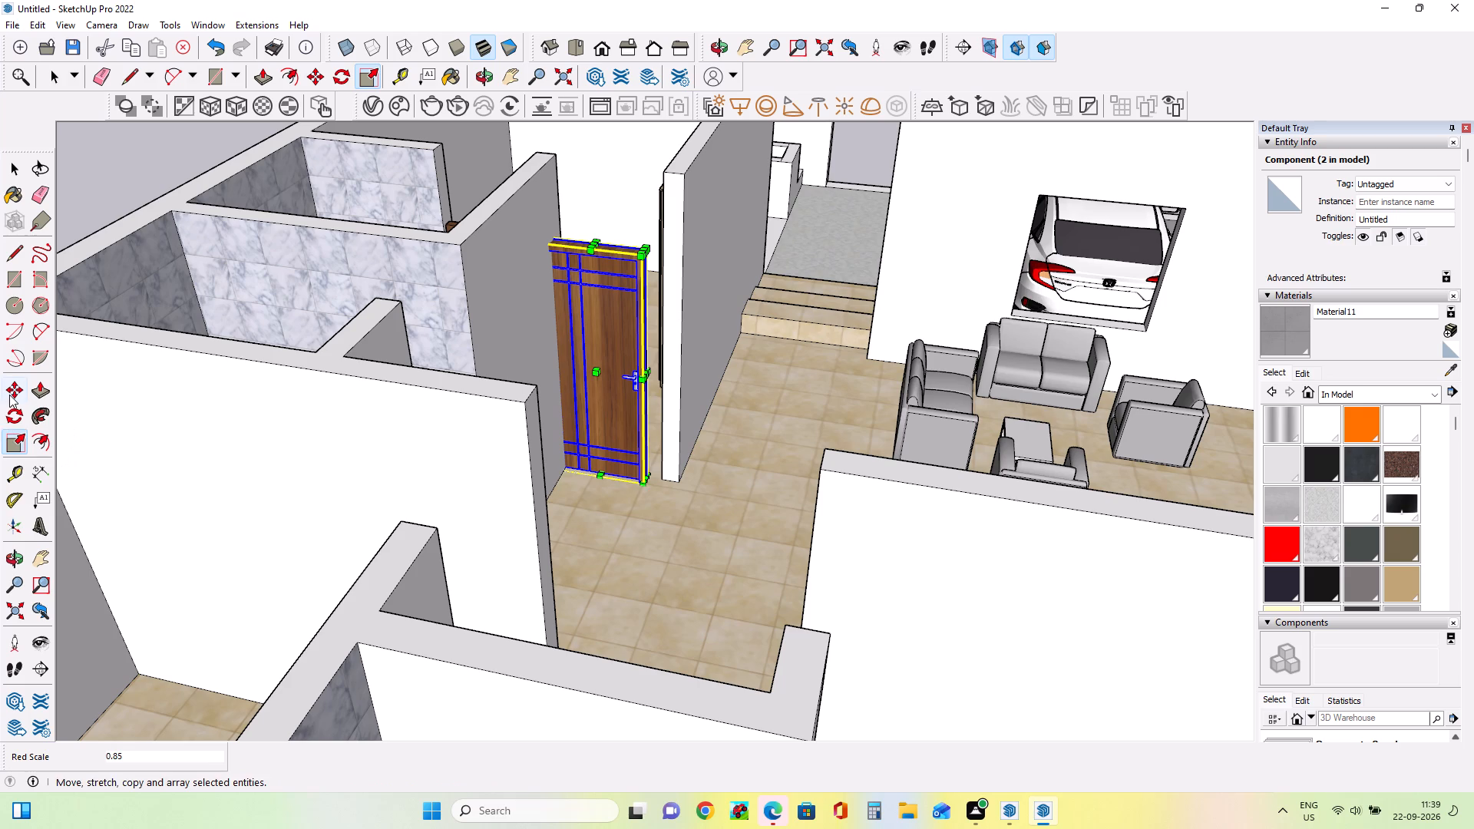
# Move the bedroom entrance door about 7 7/8" by its bottom corner so it sits against the wall edge inside the opening.
pyautogui.click(11, 392)
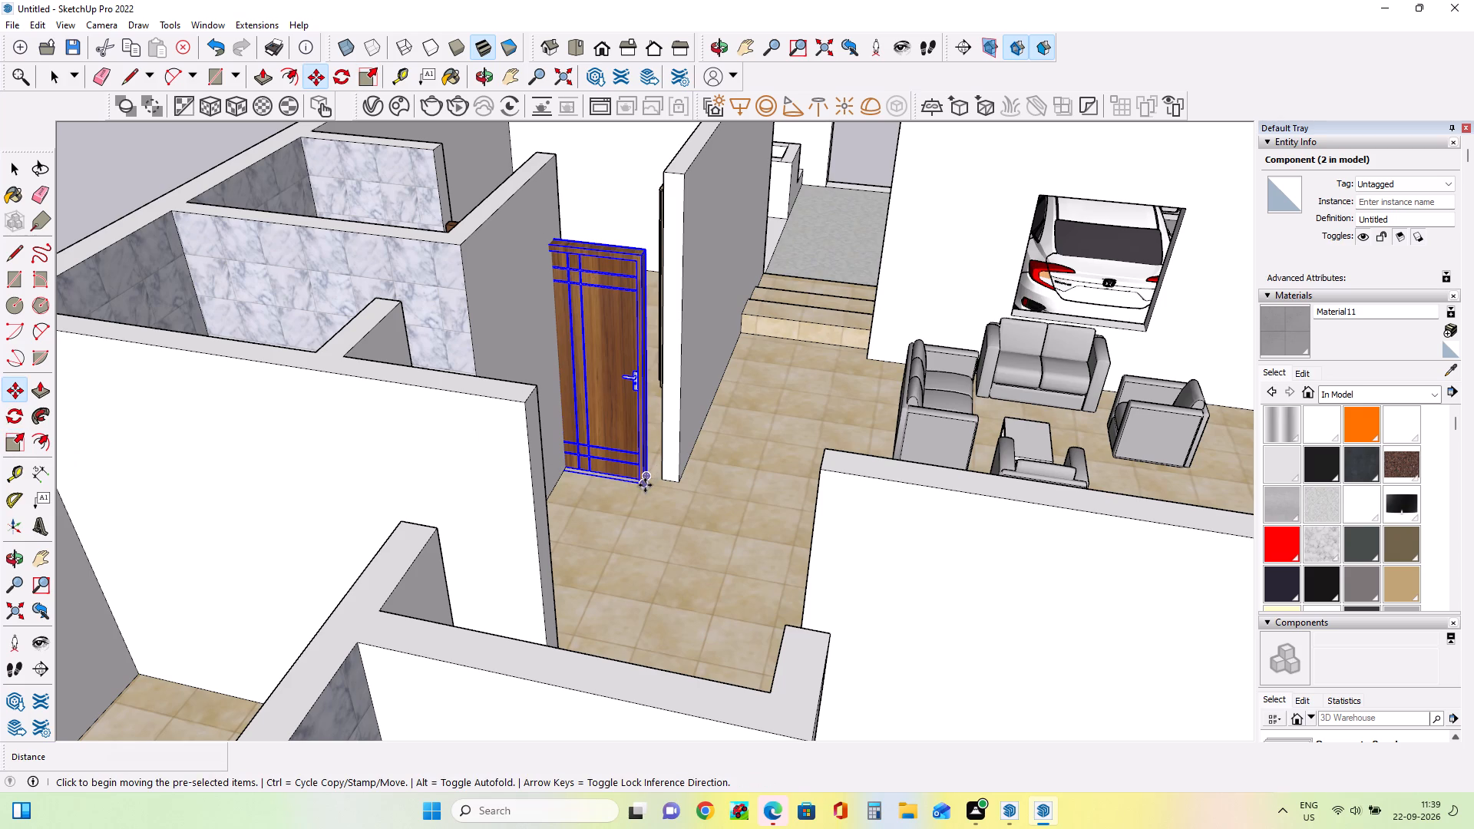
pyautogui.doubleClick(641, 482)
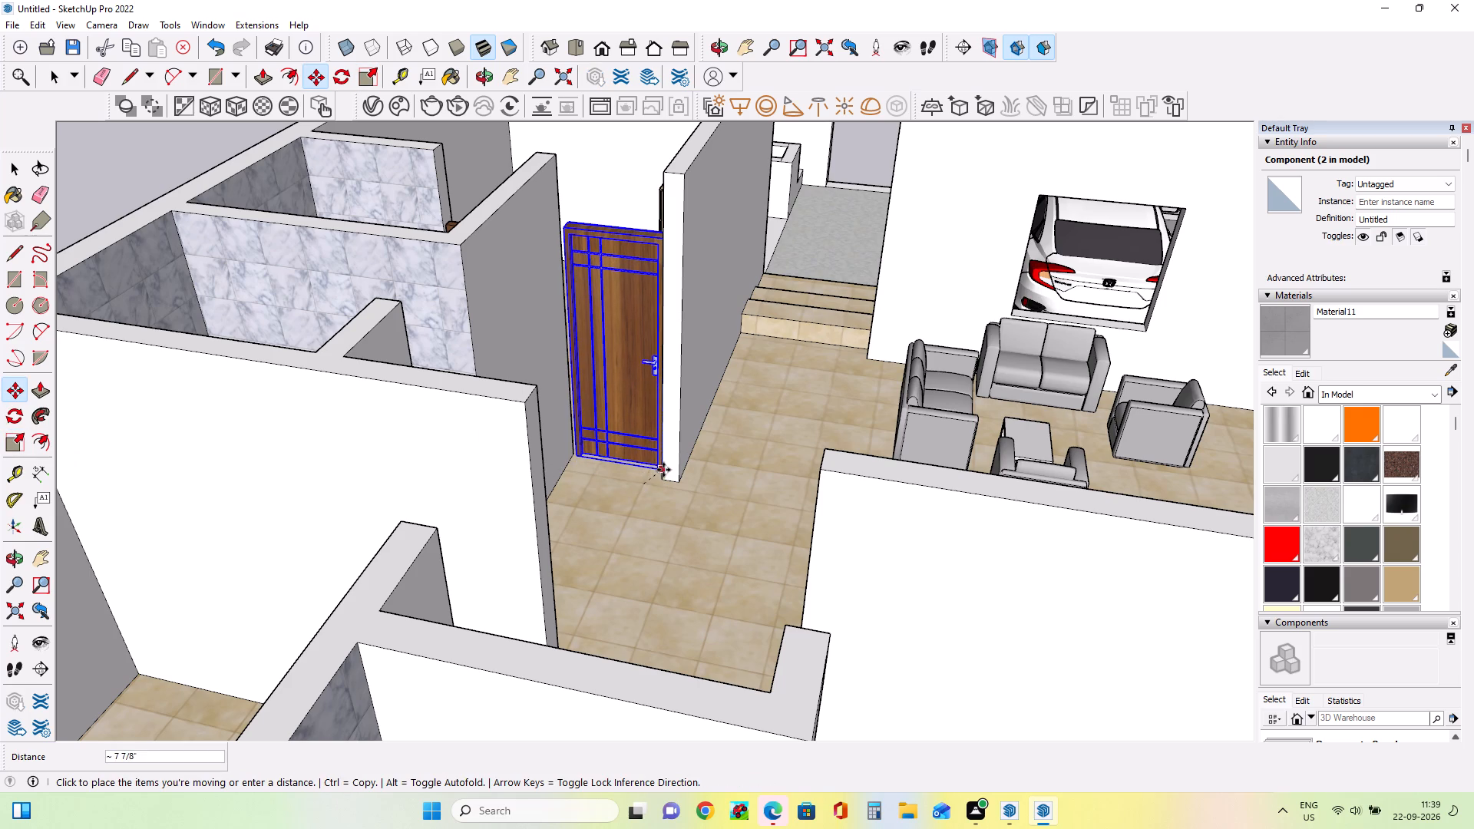
pyautogui.click(661, 474)
pyautogui.scroll(3, 540, 380)
pyautogui.moveTo(603, 397); pyautogui.dragTo(613, 408, button='middle')
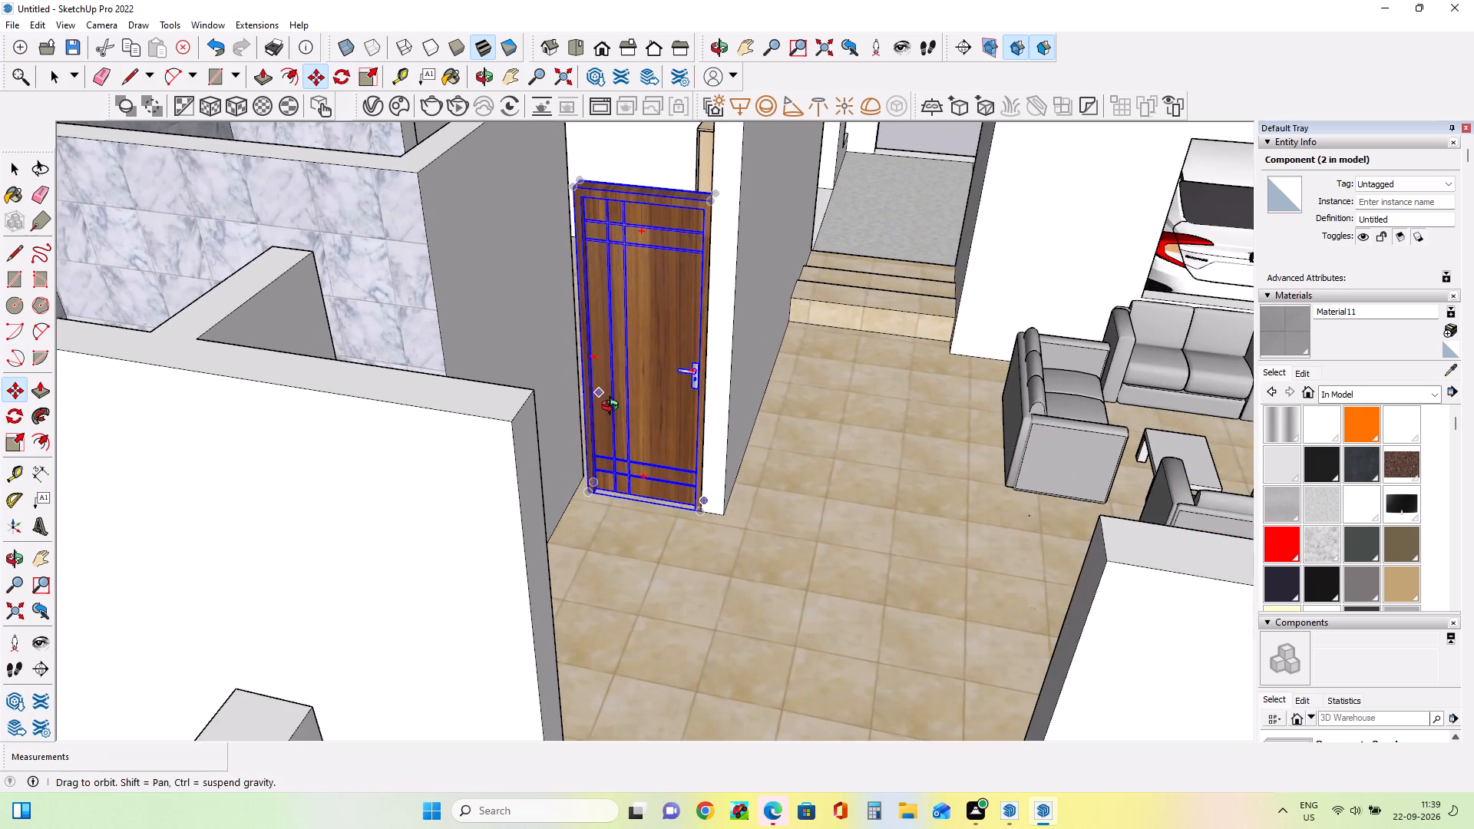
# Widen the selected wooden door with Scale so it fills its opening beside the bathroom wall.
pyautogui.moveTo(613, 408); pyautogui.dragTo(659, 445, button='middle')
pyautogui.click(20, 441)
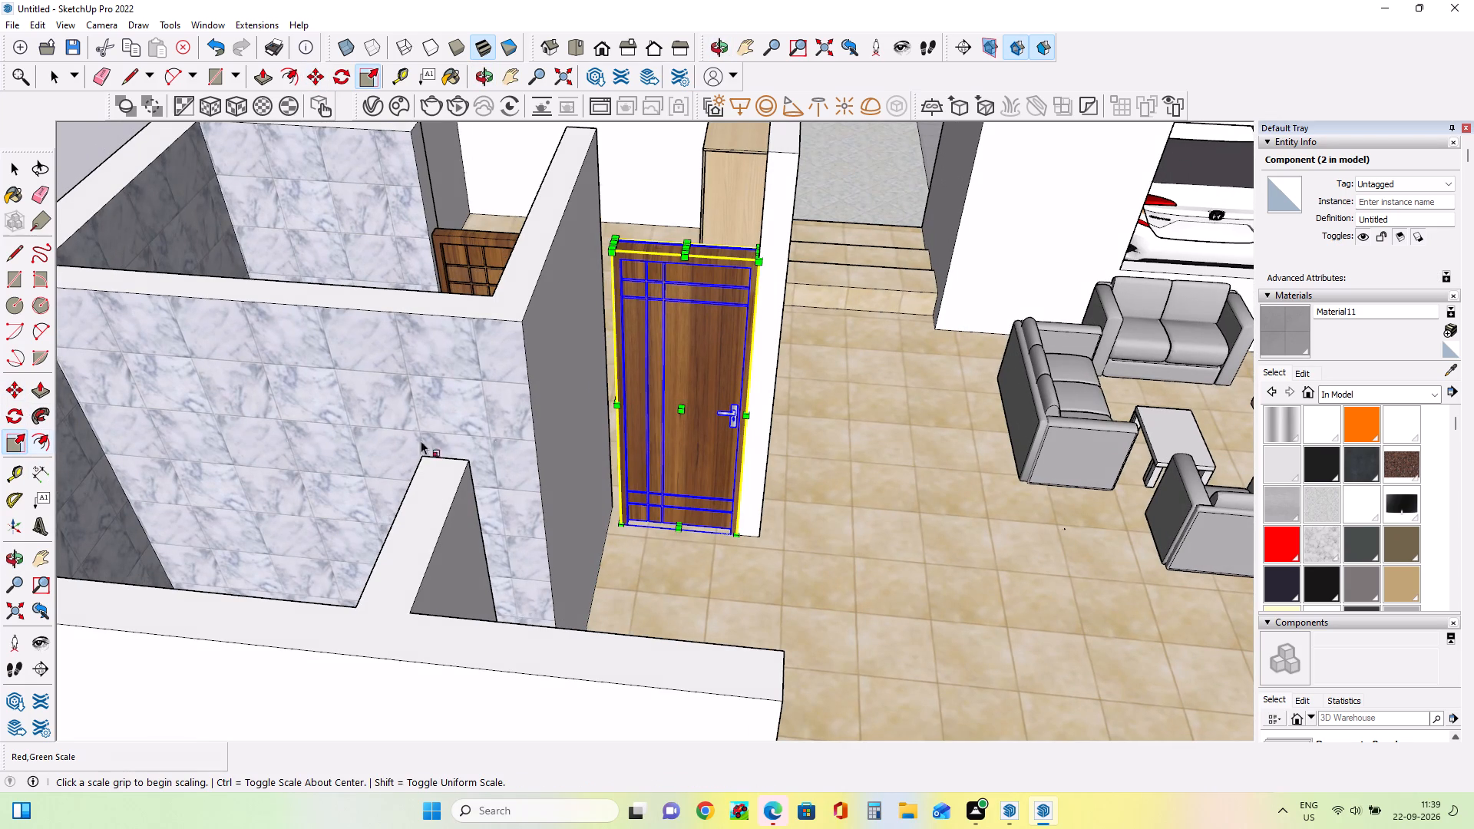
pyautogui.click(614, 405)
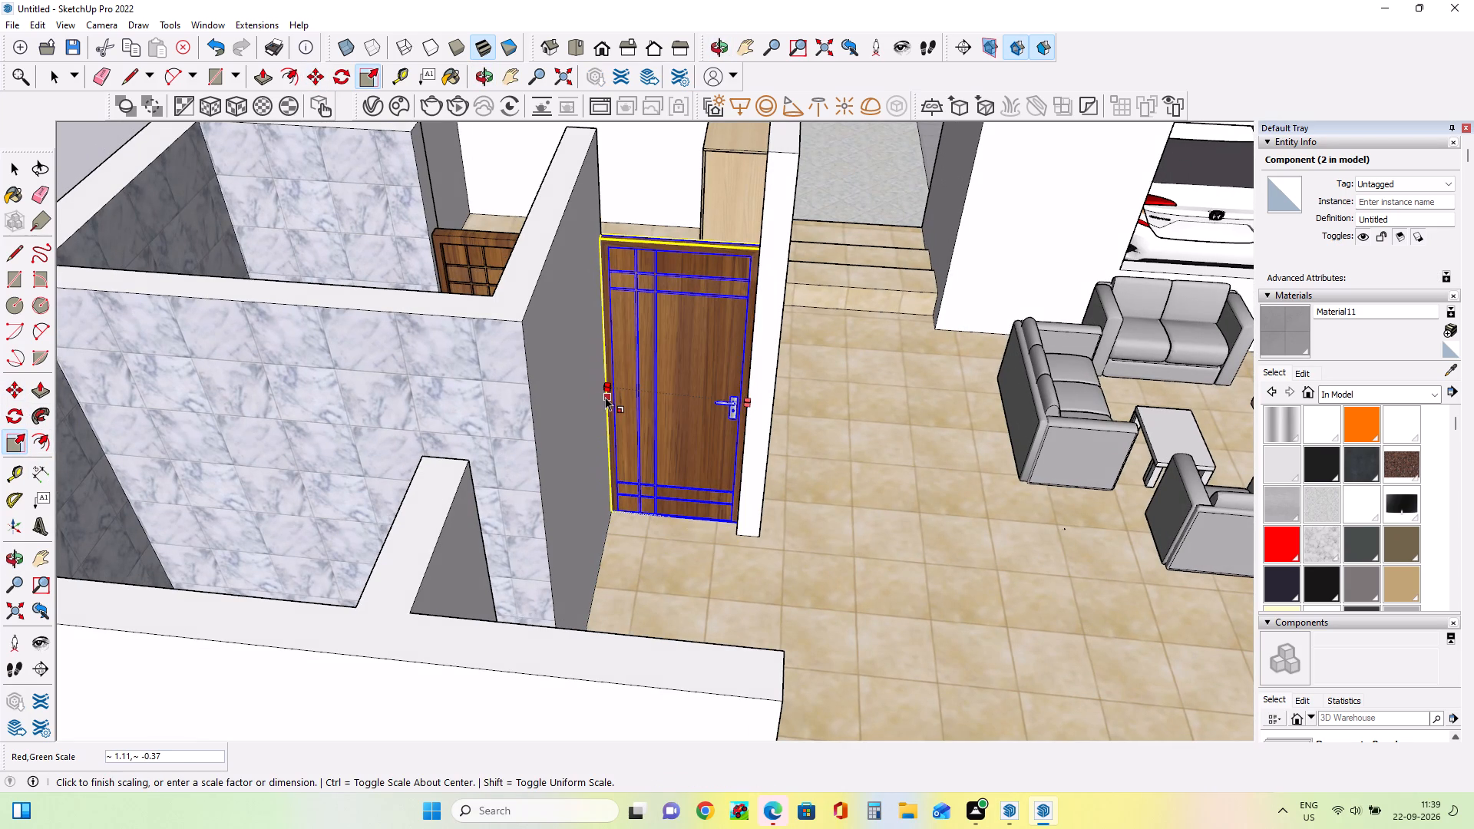
pyautogui.click(605, 397)
# Copy the resized door about 8' 6" from its opening onto the living hall floor near the corridor entrance.
pyautogui.scroll(-9, 653, 392)
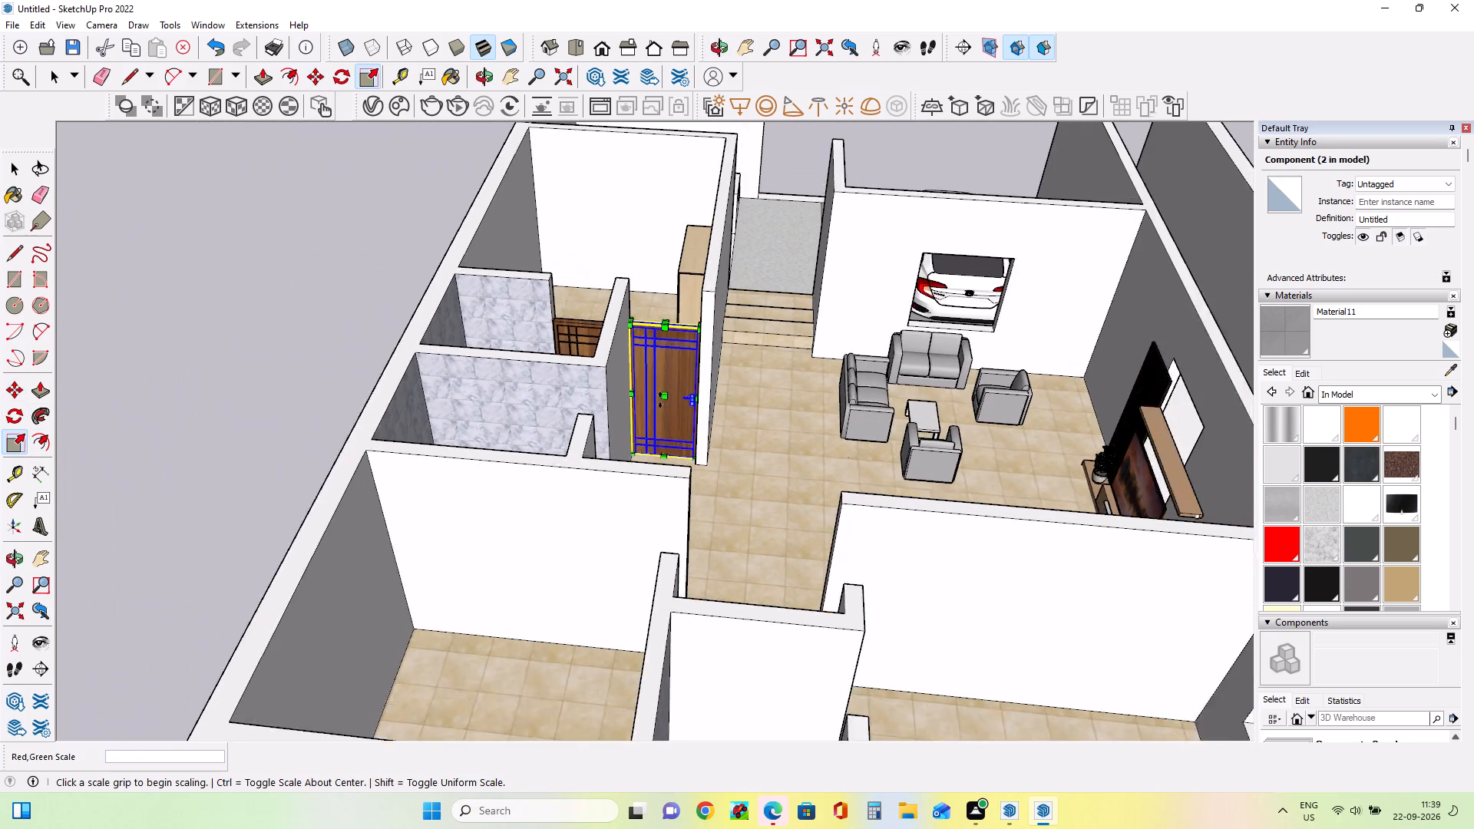
pyautogui.moveTo(752, 418); pyautogui.dragTo(404, 570, button='middle')
pyautogui.scroll(-4, 722, 474)
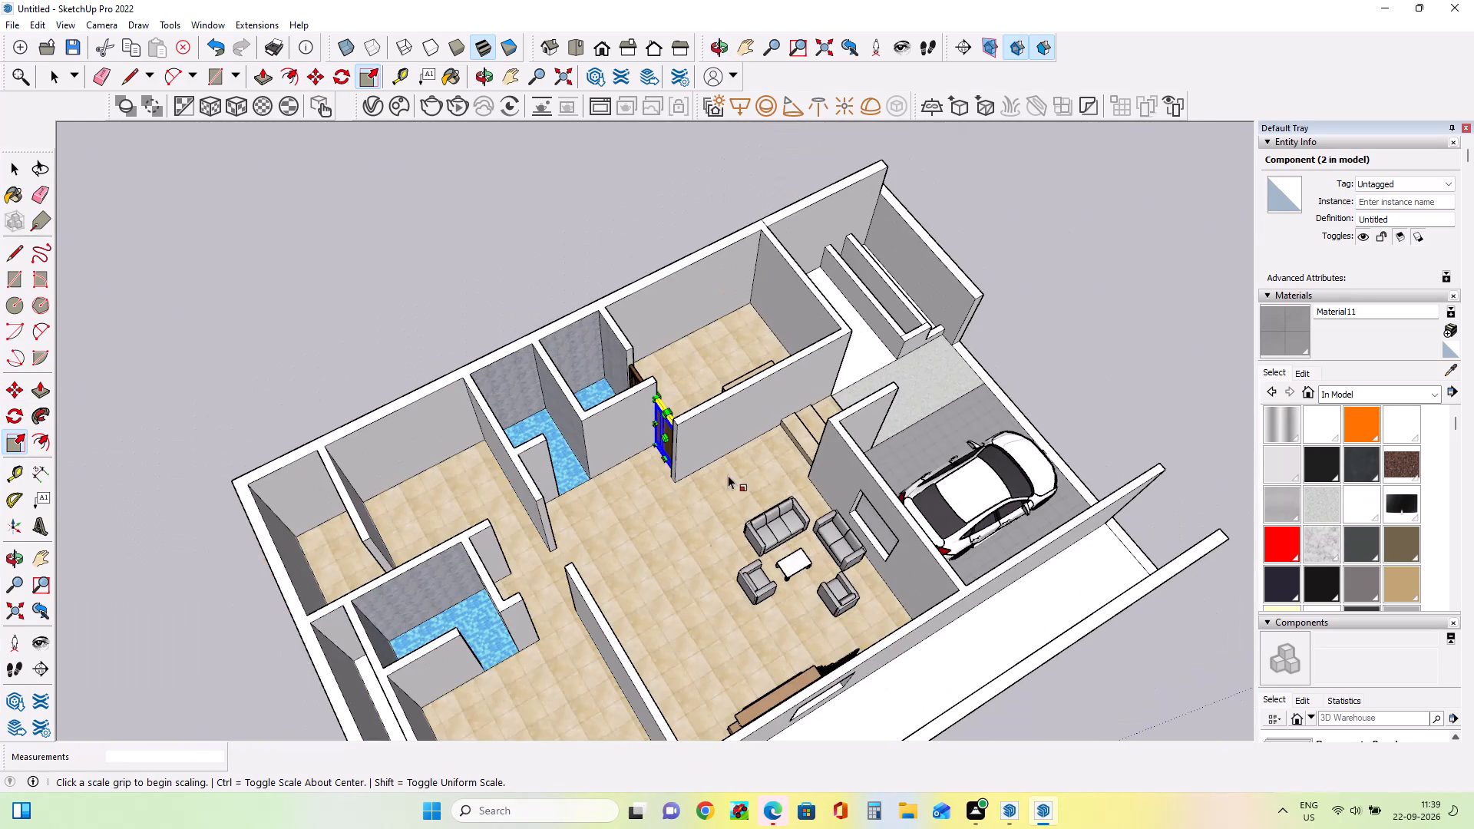
pyautogui.moveTo(789, 507); pyautogui.dragTo(397, 528, button='middle')
pyautogui.scroll(4, 511, 426)
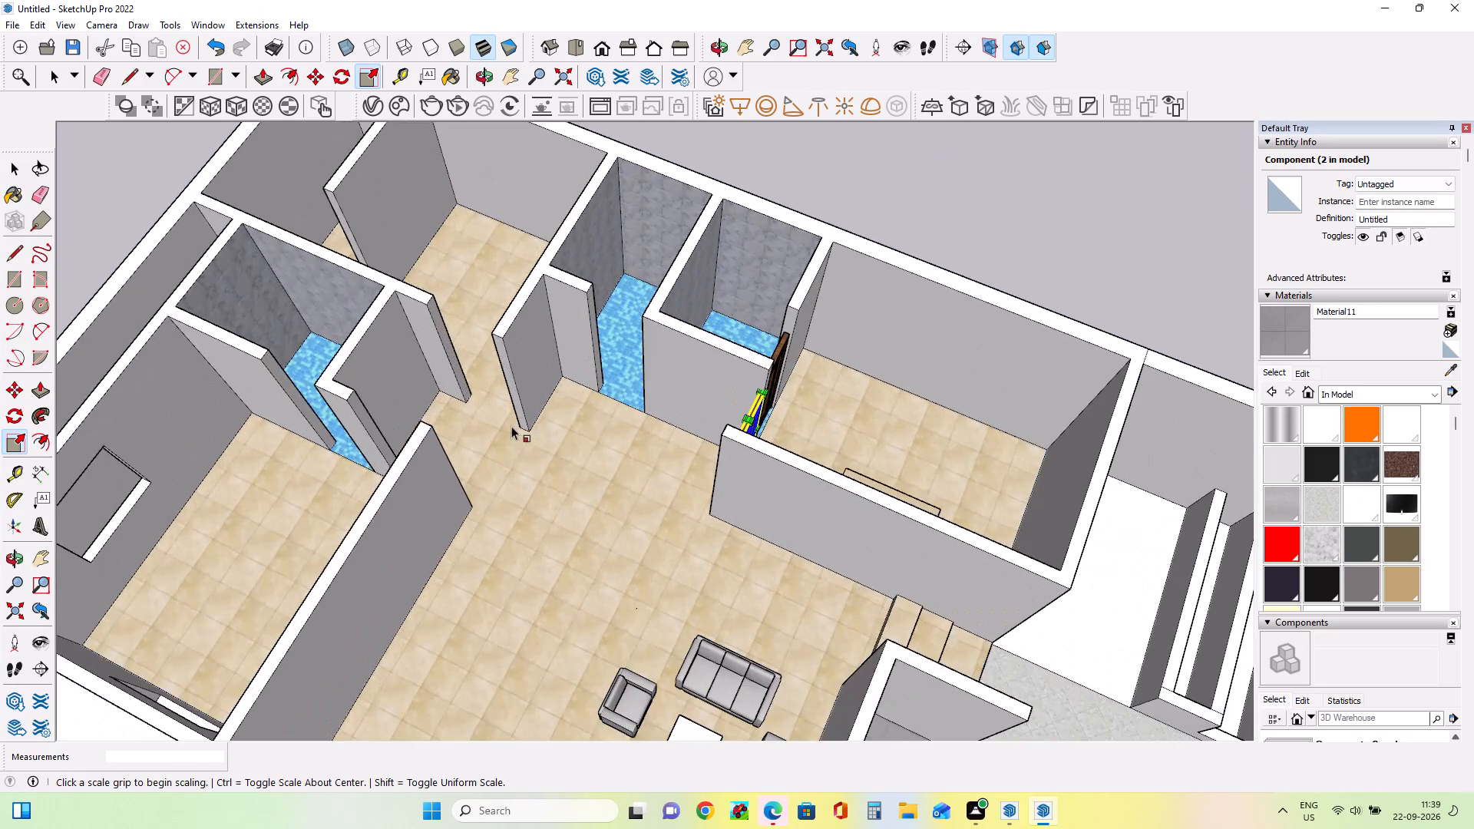
pyautogui.moveTo(524, 432); pyautogui.dragTo(792, 434, button='middle')
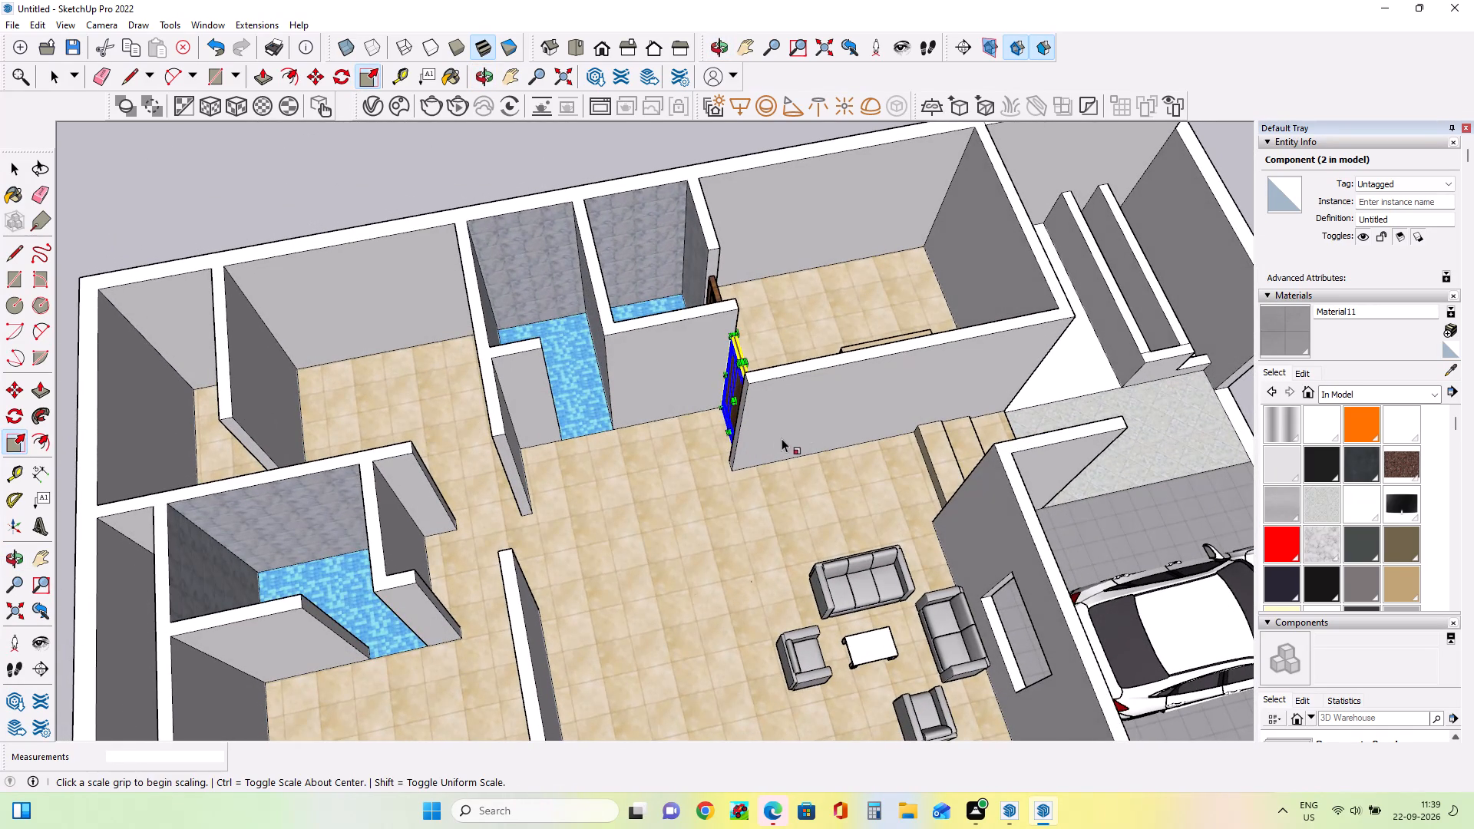
pyautogui.moveTo(692, 437); pyautogui.dragTo(765, 428, button='middle')
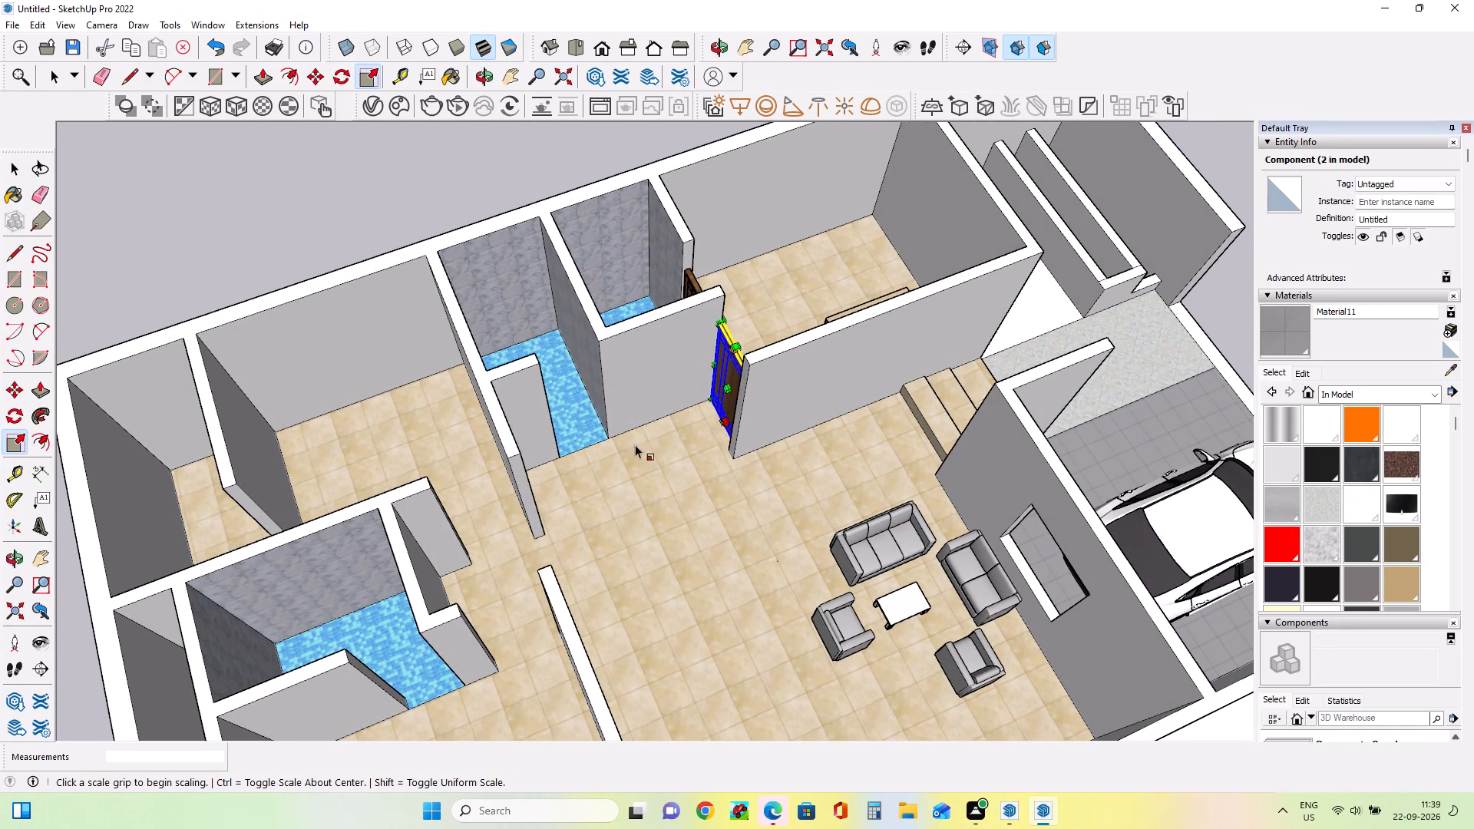
pyautogui.moveTo(653, 448); pyautogui.dragTo(845, 414, button='middle')
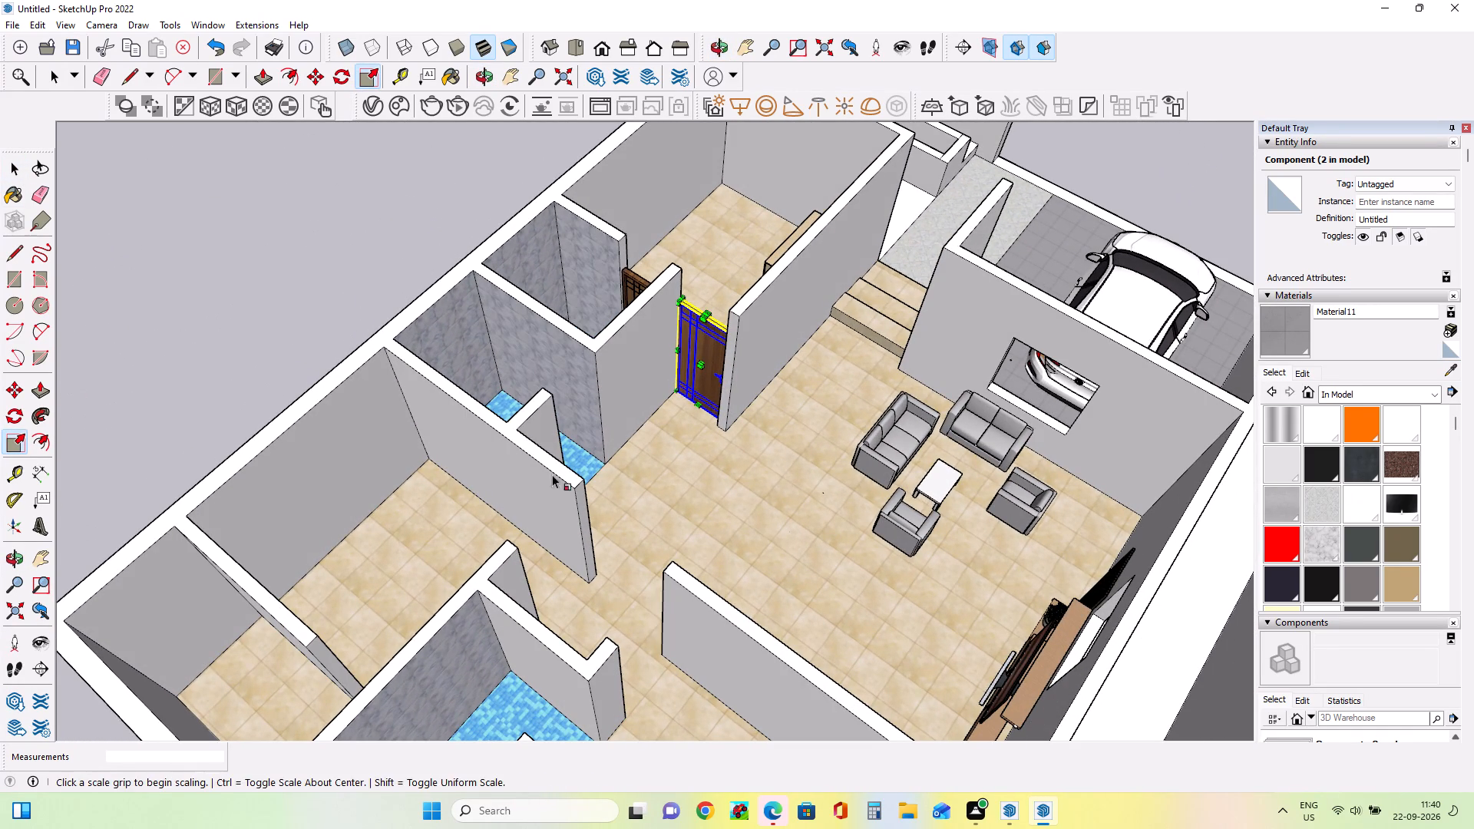
pyautogui.click(15, 386)
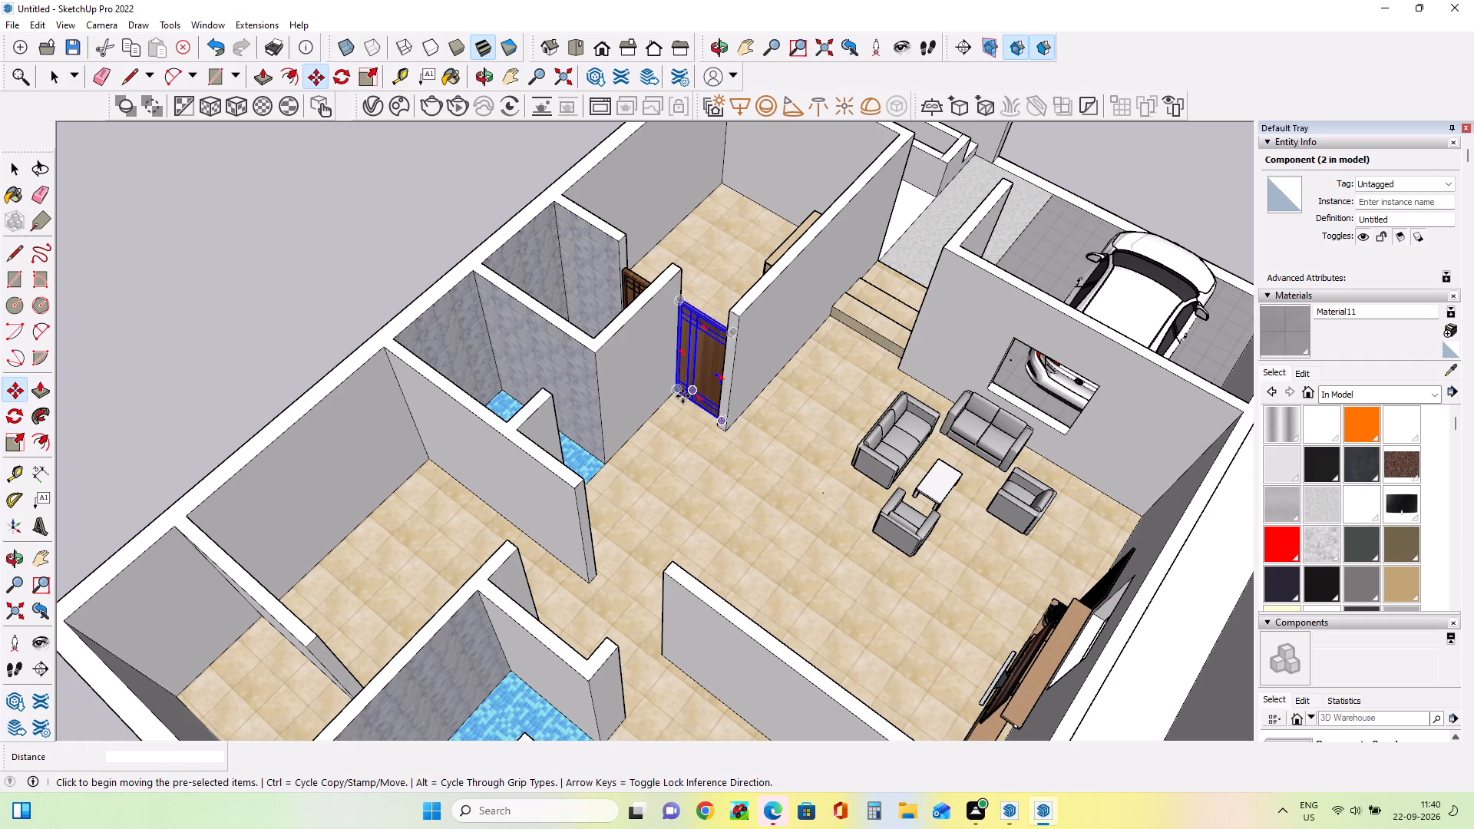
pyautogui.click(679, 394)
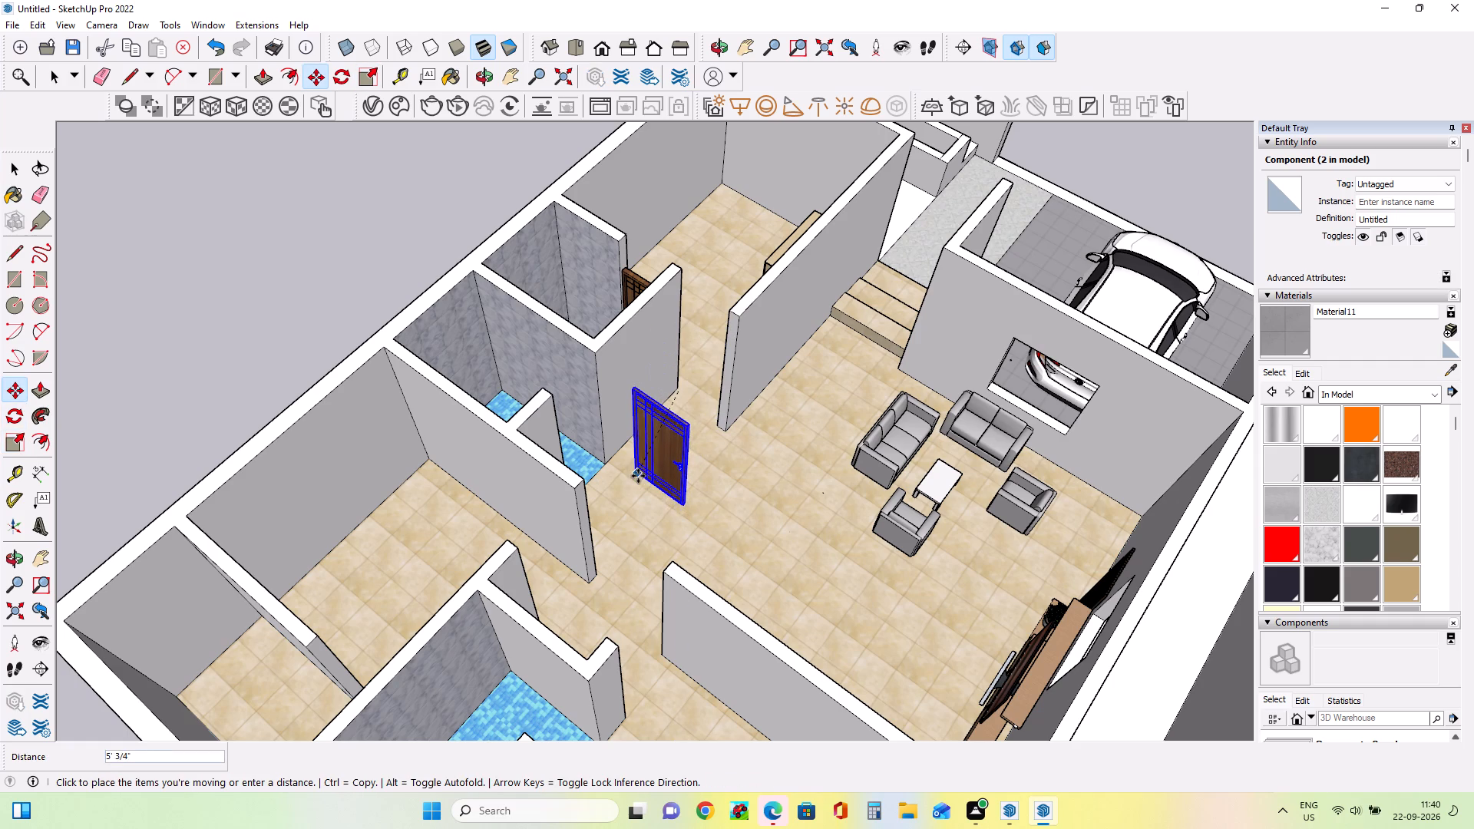
pyautogui.moveTo(695, 542); pyautogui.dragTo(628, 557, button='middle')
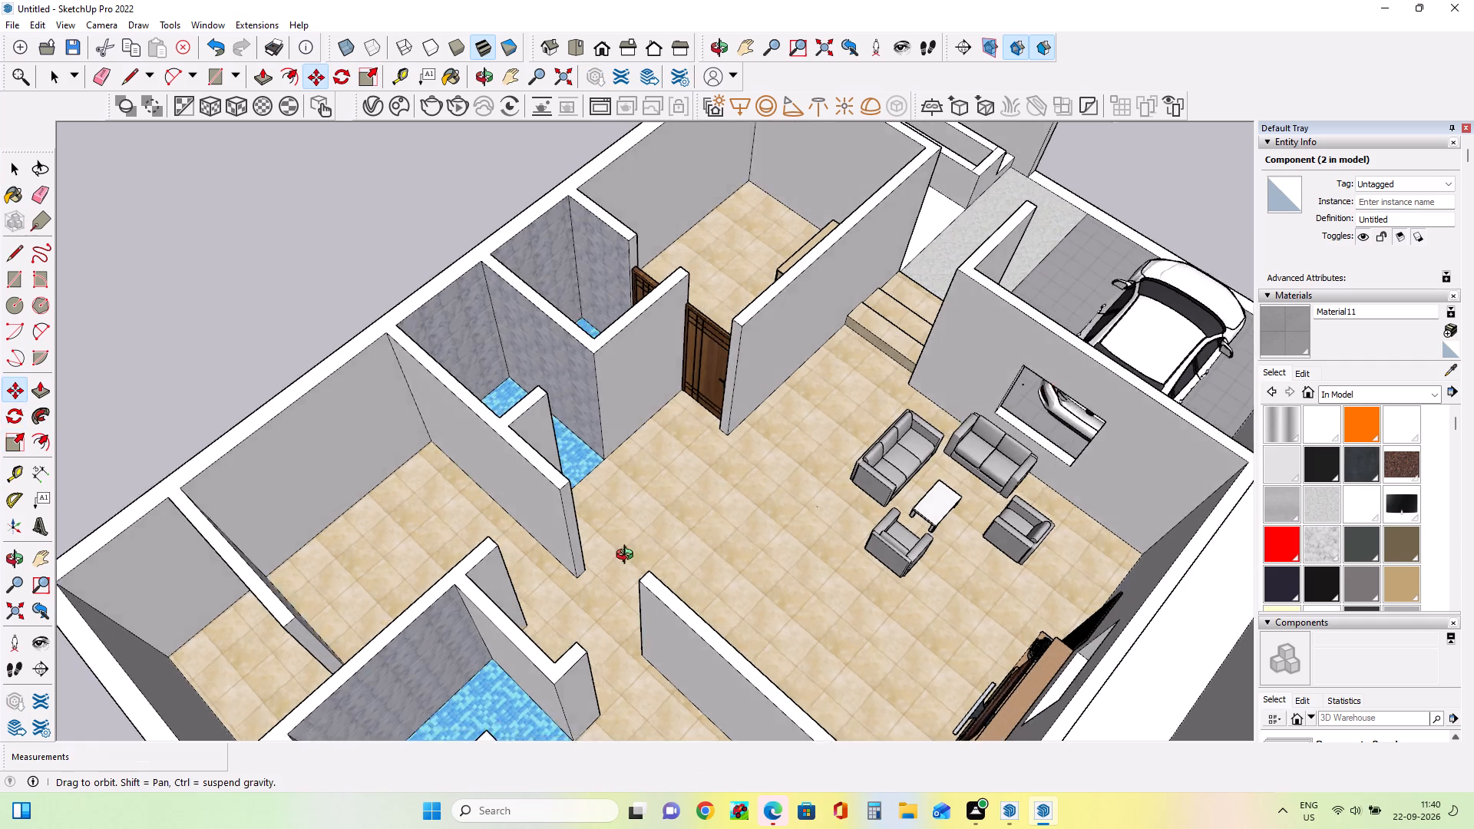
pyautogui.moveTo(628, 557); pyautogui.dragTo(386, 540, button='middle')
pyautogui.moveTo(742, 486); pyautogui.dragTo(425, 486, button='middle')
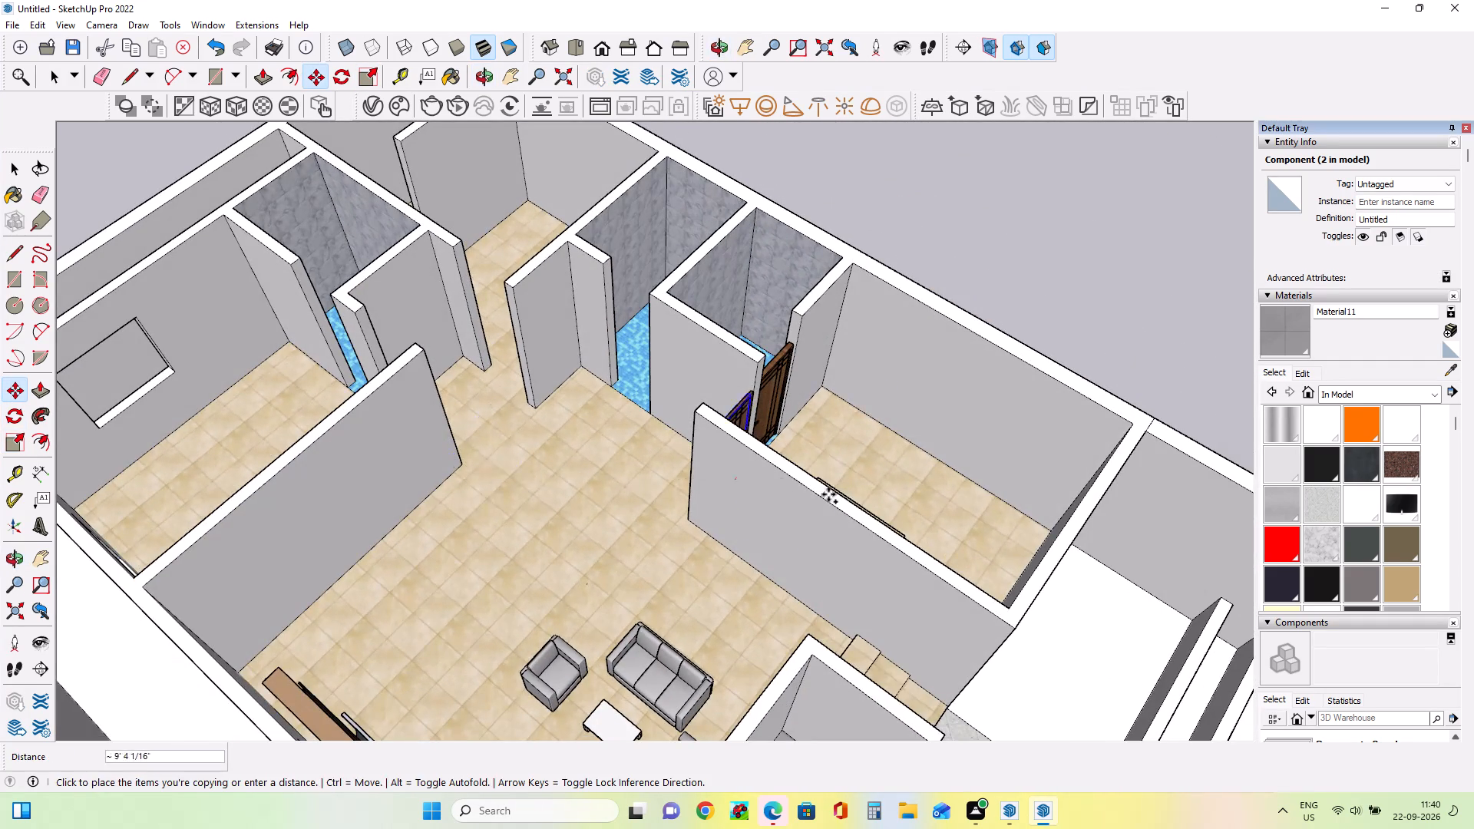
pyautogui.moveTo(911, 522); pyautogui.dragTo(677, 591, button='middle')
pyautogui.scroll(-1, 560, 337)
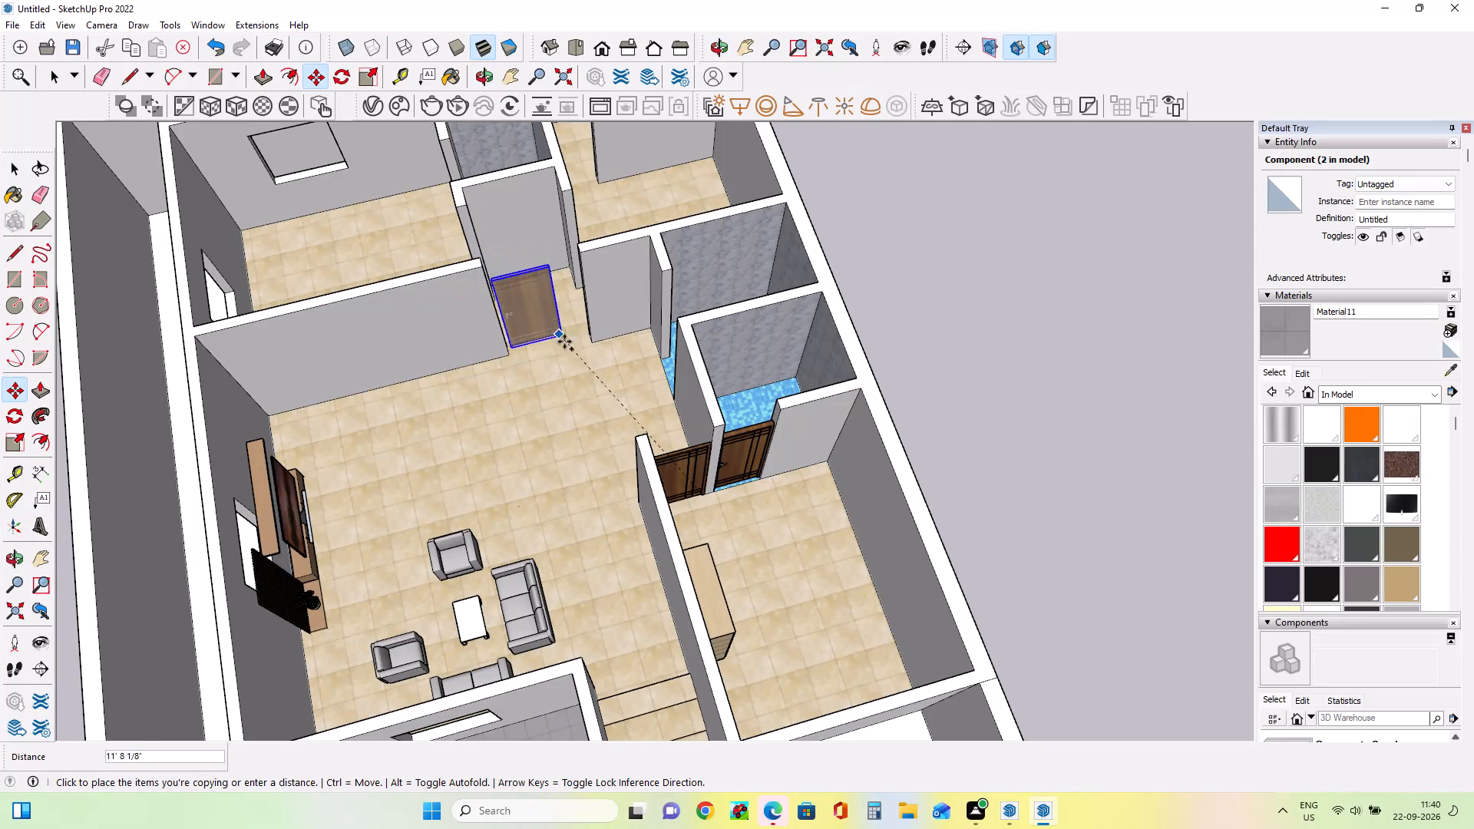
pyautogui.moveTo(712, 218); pyautogui.dragTo(634, 243, button='middle')
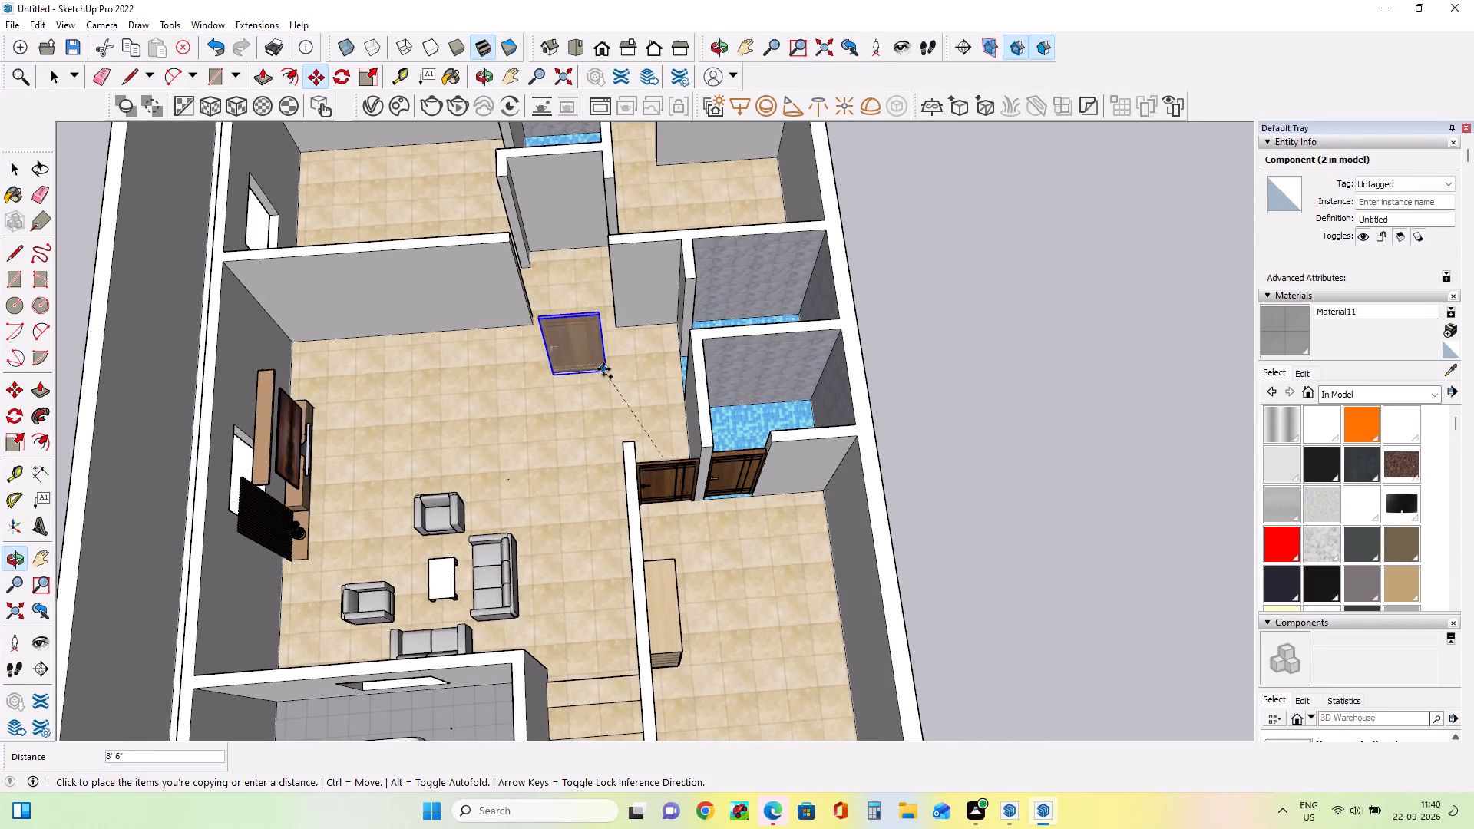
pyautogui.click(603, 369)
# Rotate the copied door on the floor plane so it lines up across the corridor opening.
pyautogui.moveTo(573, 406); pyautogui.dragTo(671, 334, button='middle')
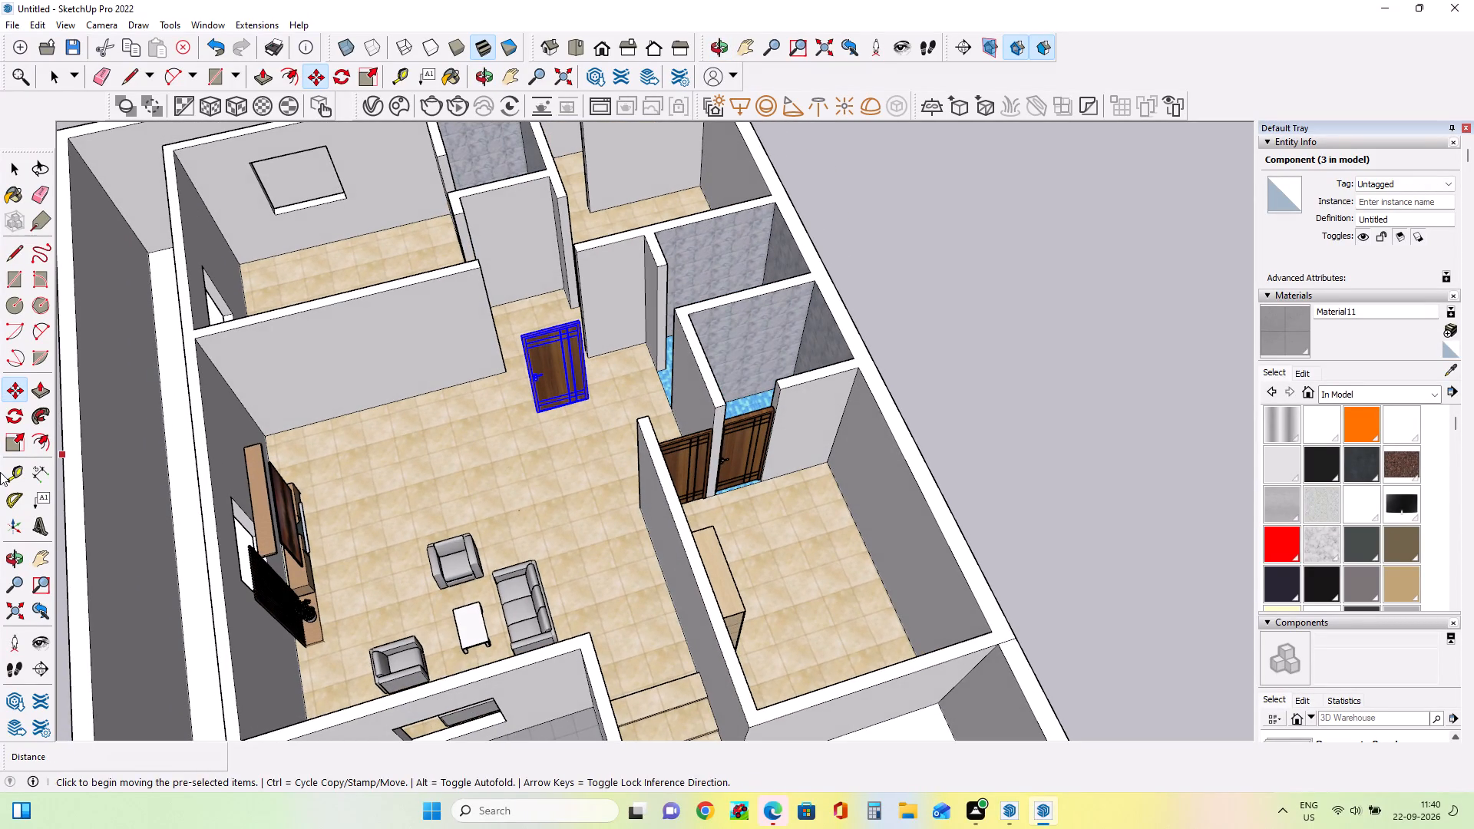
pyautogui.click(12, 418)
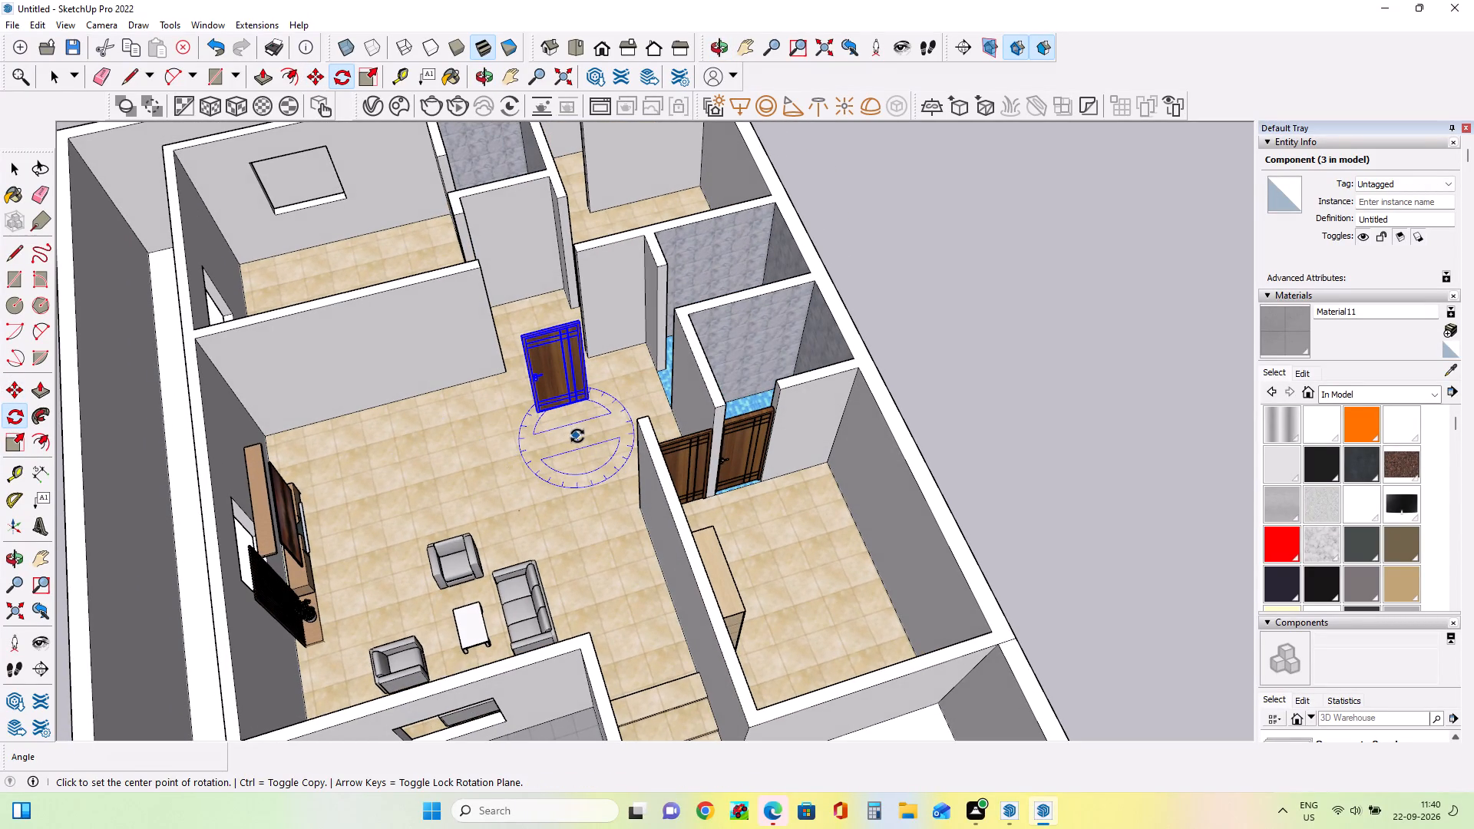
pyautogui.click(577, 436)
pyautogui.click(516, 445)
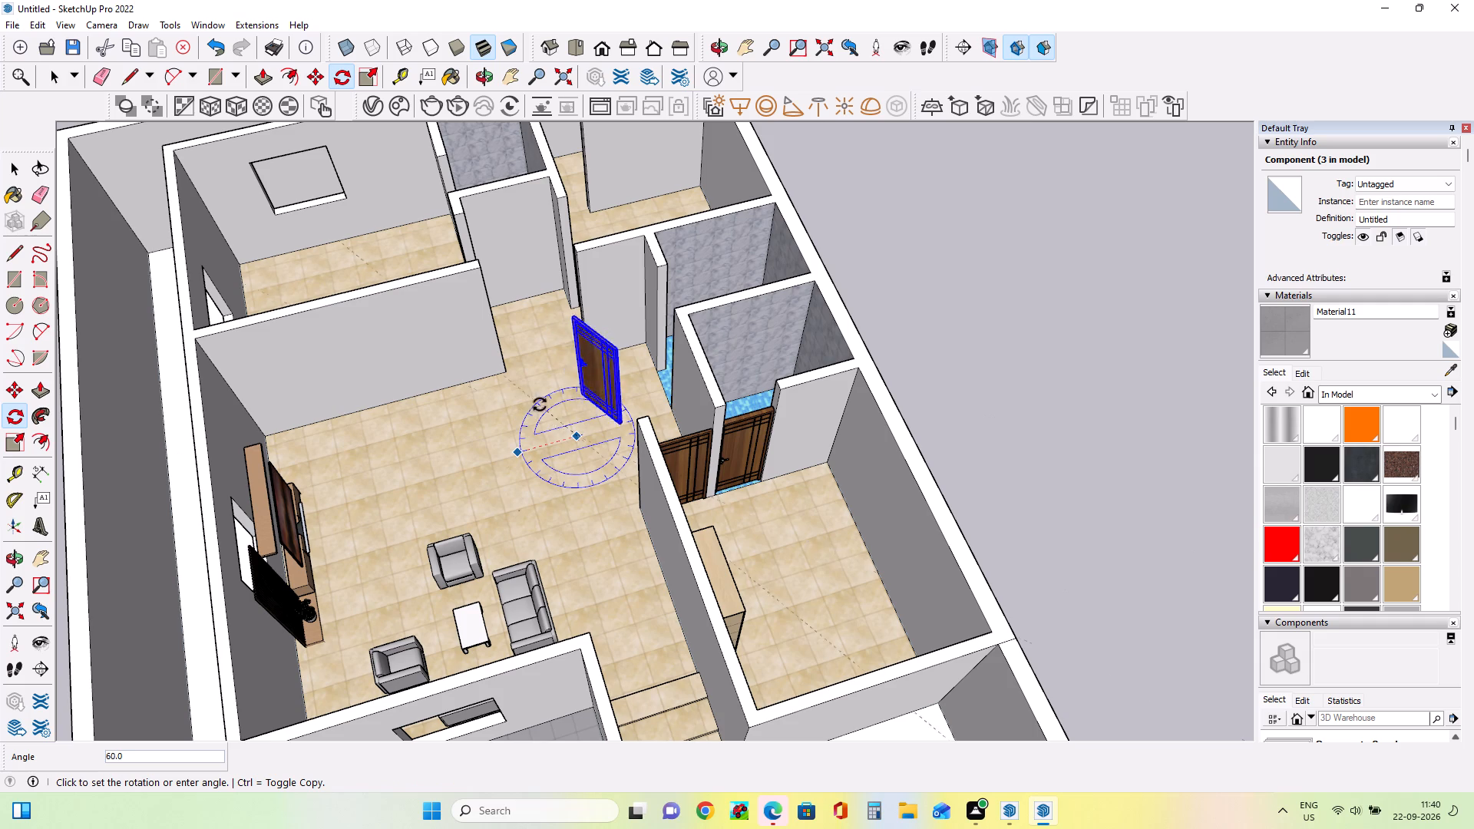
pyautogui.click(567, 392)
# Move the rotated door into the corridor opening leading to the back bedroom.
pyautogui.scroll(-4, 559, 425)
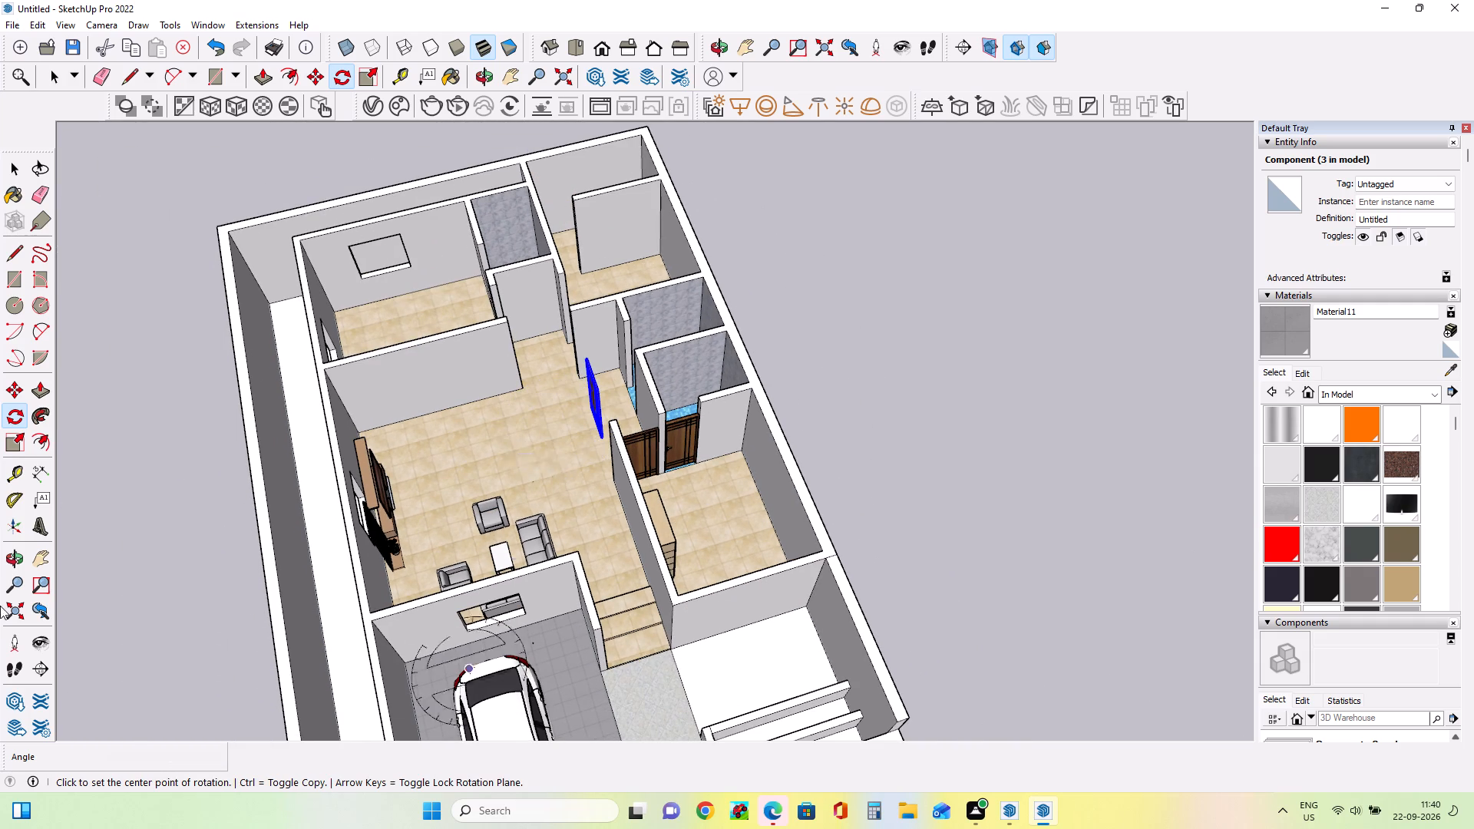
pyautogui.moveTo(494, 478); pyautogui.dragTo(651, 506, button='middle')
pyautogui.moveTo(746, 511); pyautogui.dragTo(947, 453, button='middle')
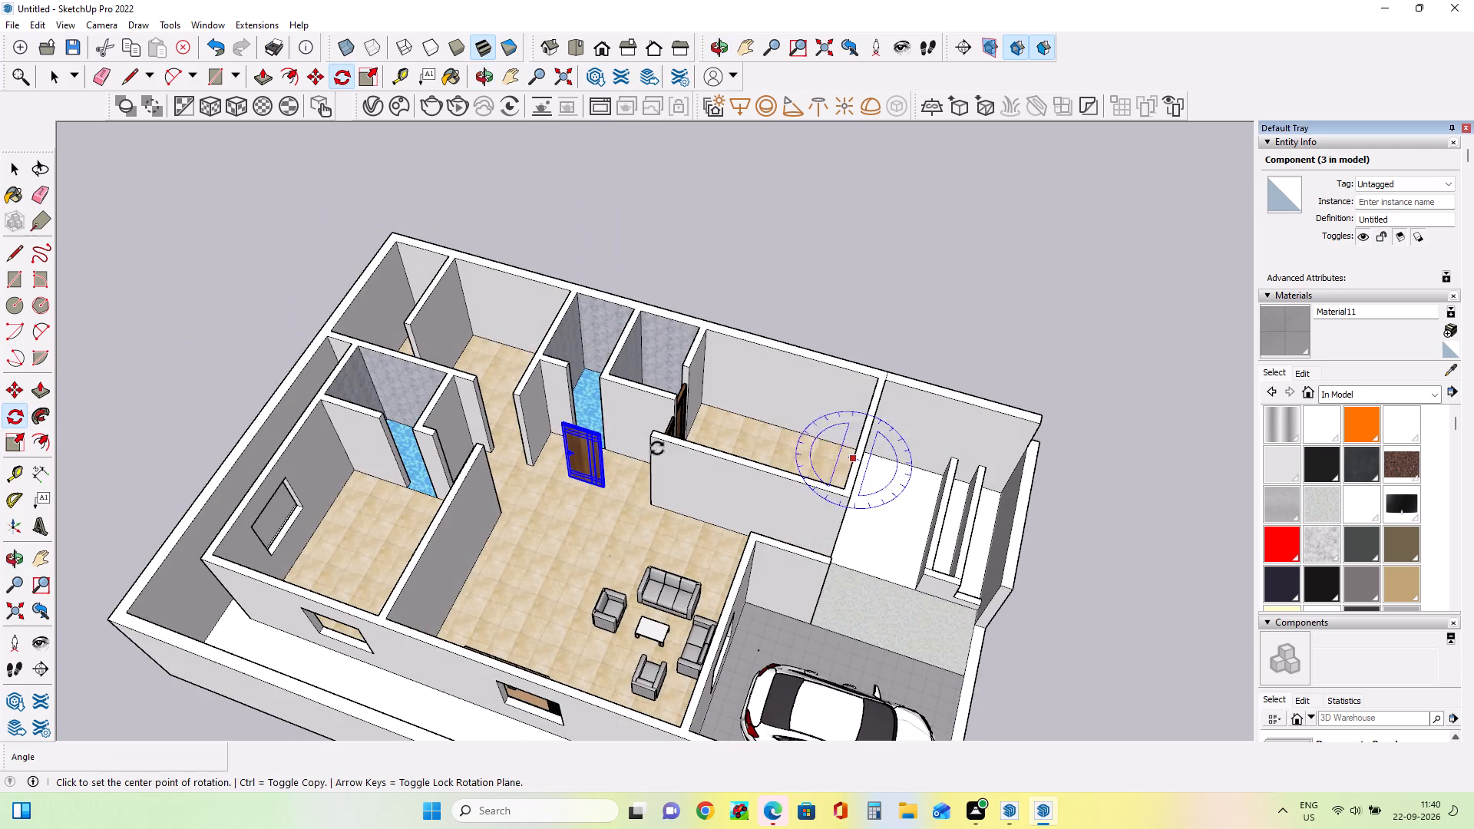
pyautogui.scroll(5, 543, 464)
pyautogui.scroll(-4, 607, 497)
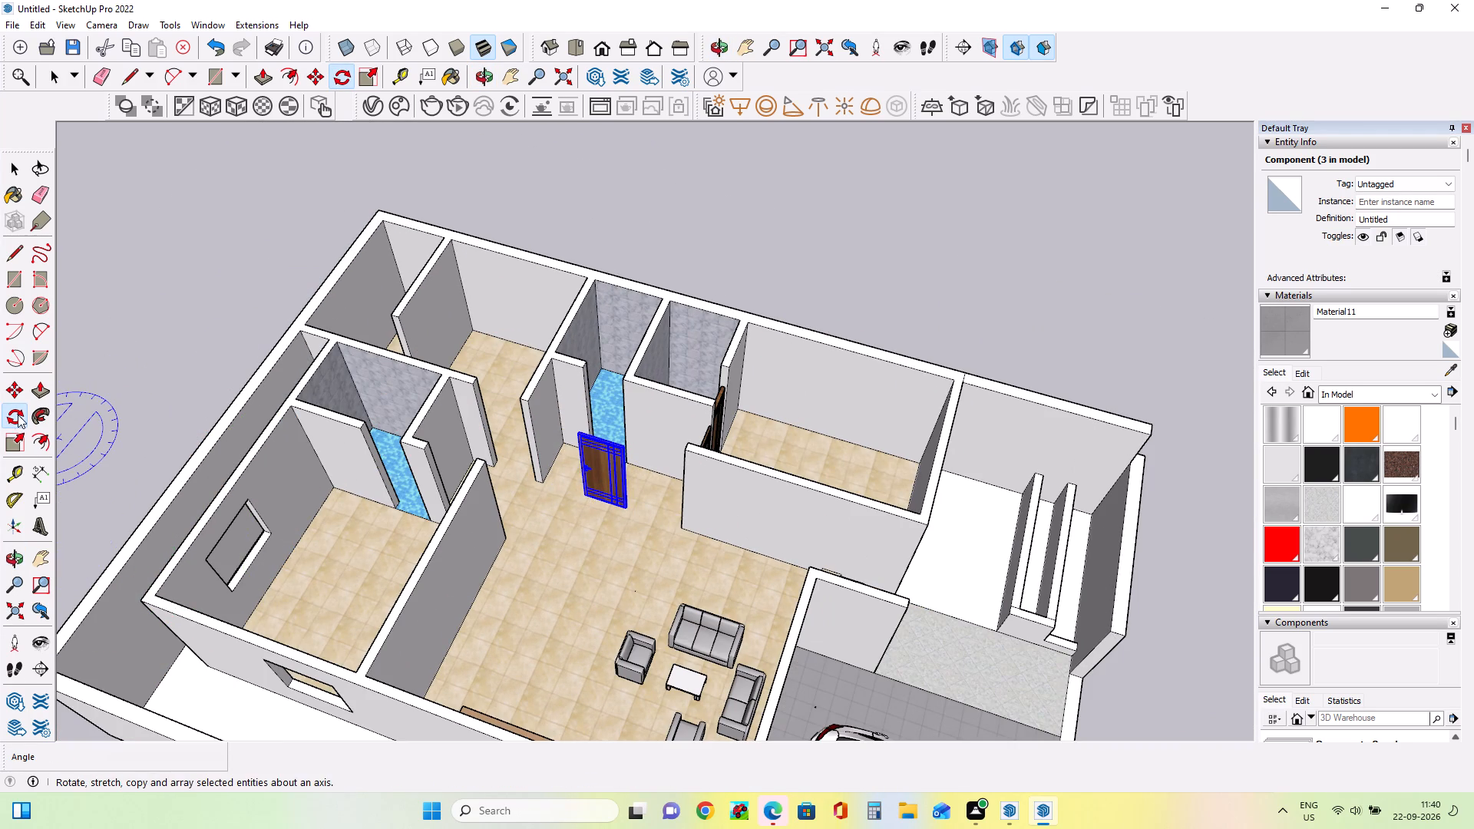
pyautogui.click(13, 391)
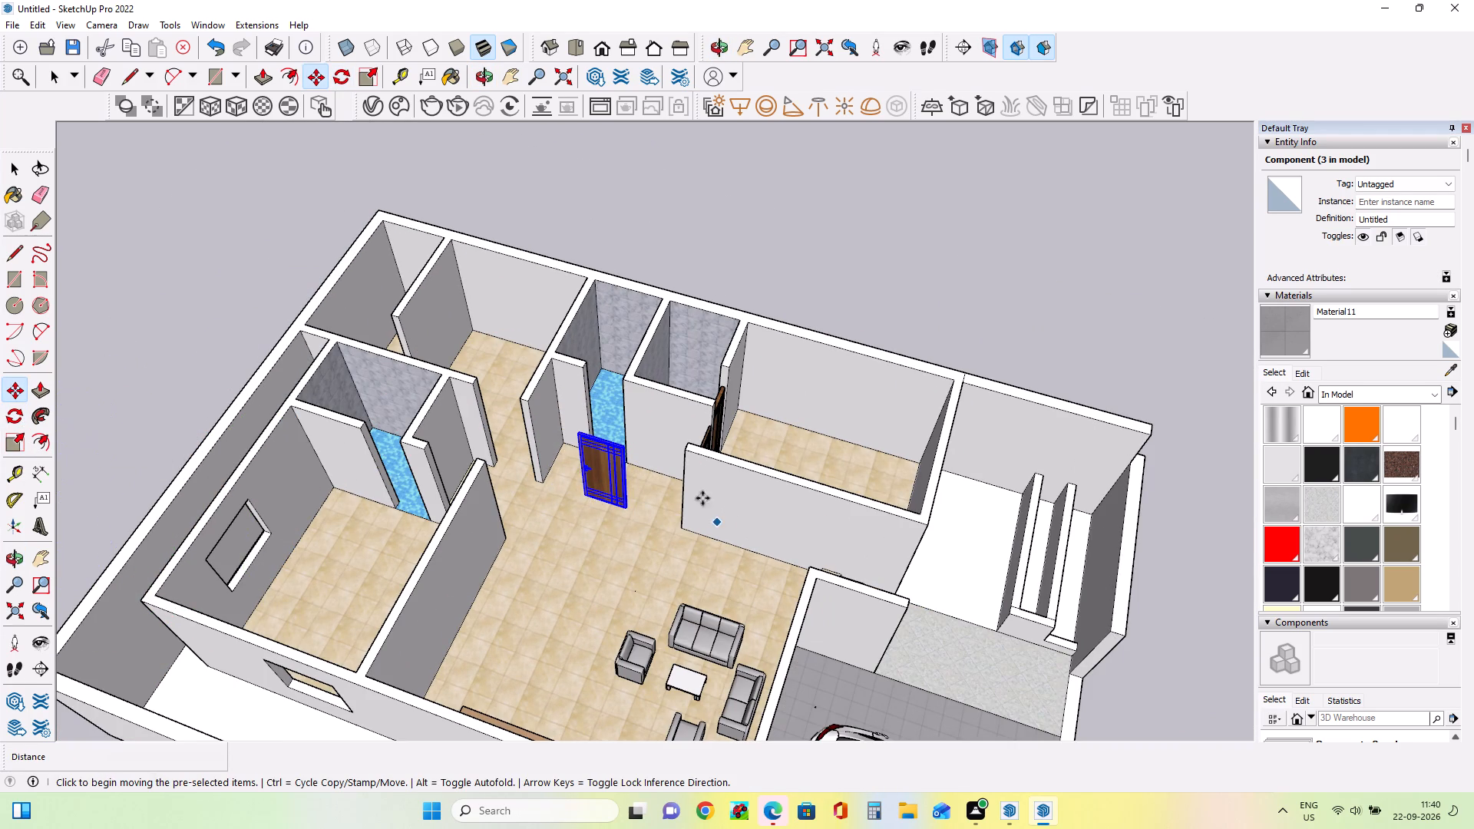
pyautogui.scroll(3, 587, 507)
pyautogui.click(583, 495)
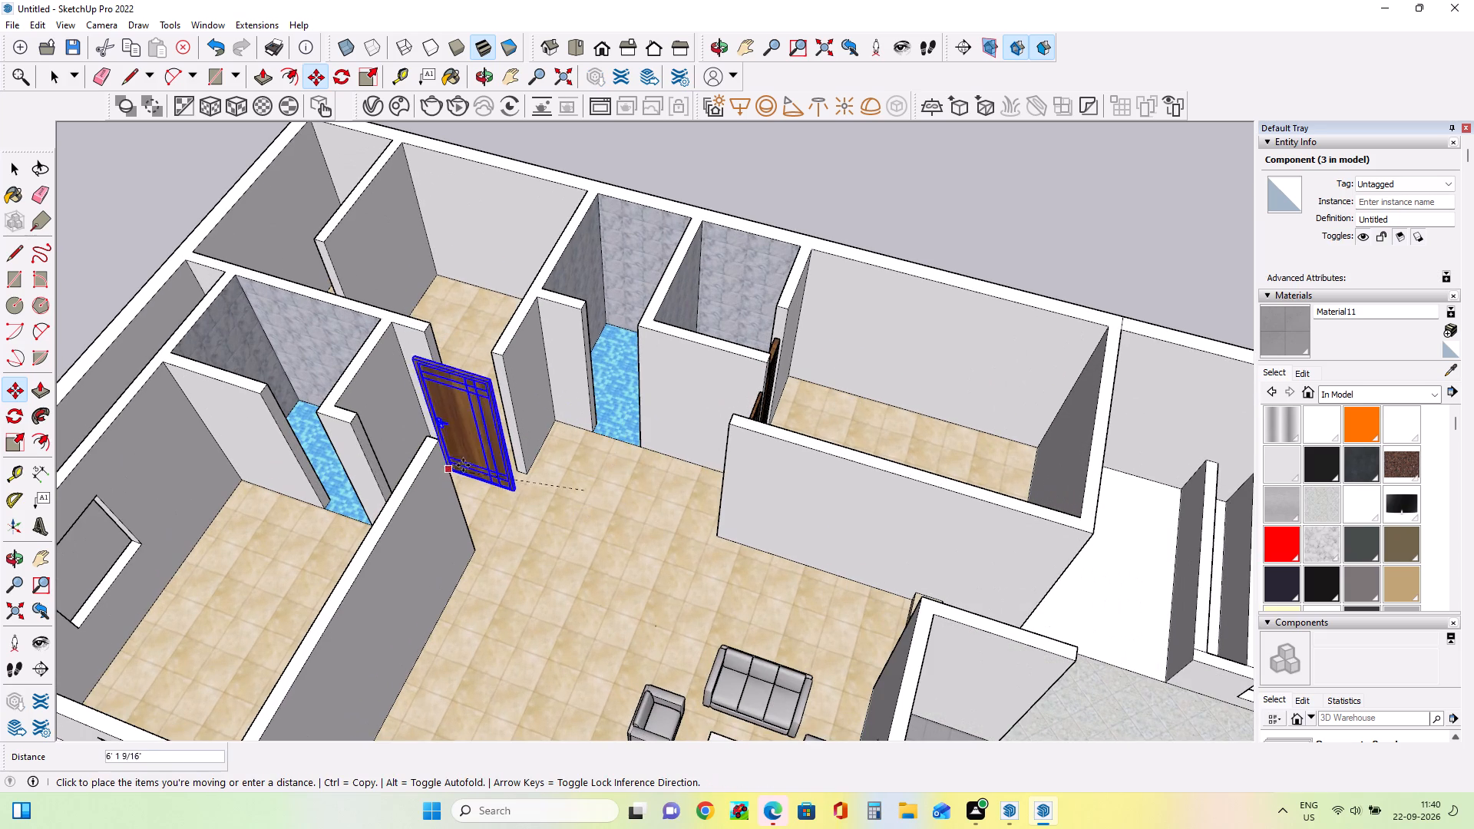
pyautogui.click(461, 453)
# Copy the corridor door about 4' 6" toward the doorway of the adjacent bedroom with the attached bathroom.
pyautogui.moveTo(561, 481); pyautogui.dragTo(732, 434, button='middle')
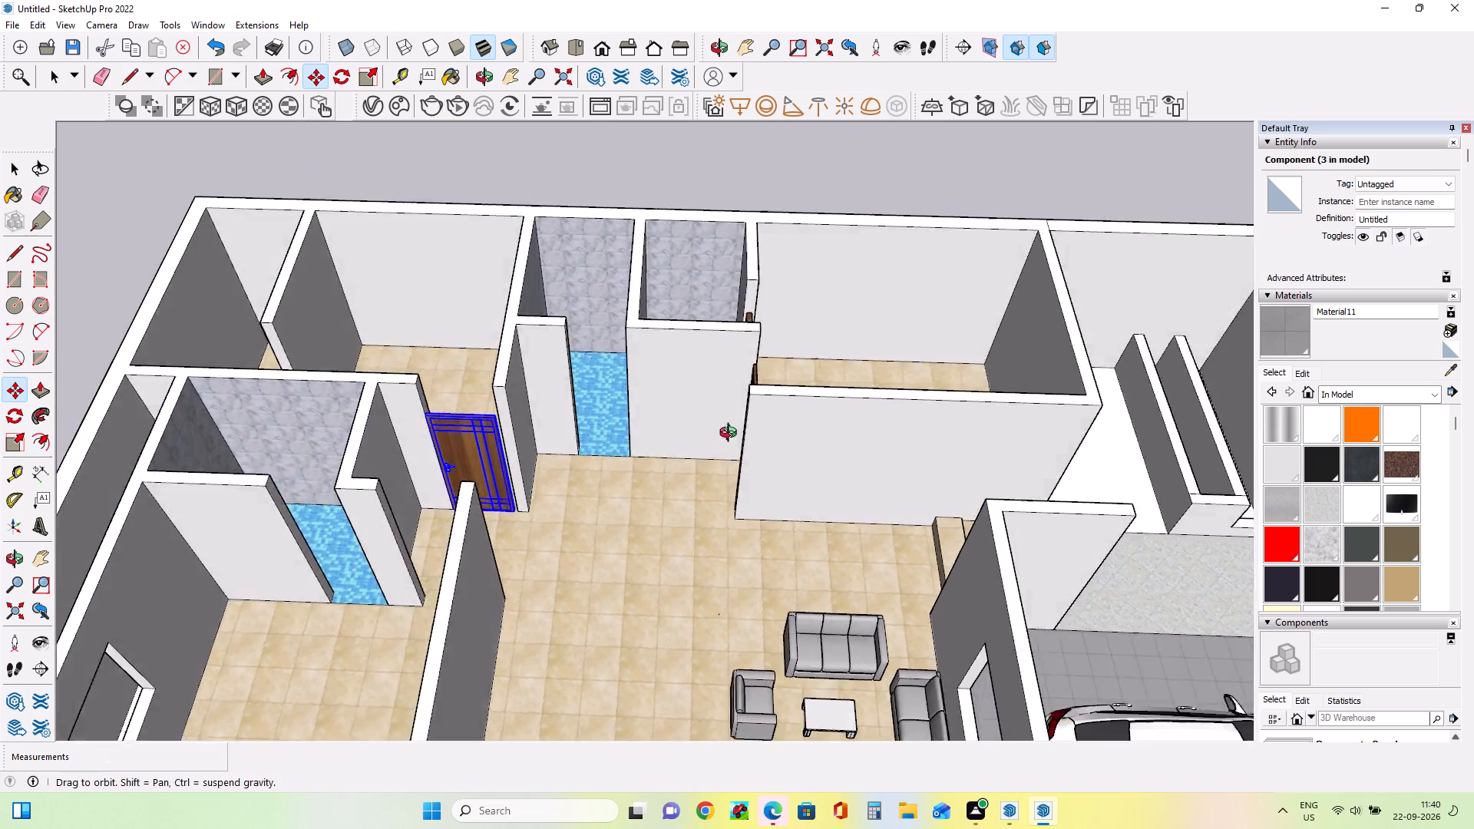
pyautogui.moveTo(732, 434); pyautogui.dragTo(766, 416, button='middle')
pyautogui.moveTo(445, 557); pyautogui.dragTo(636, 533, button='middle')
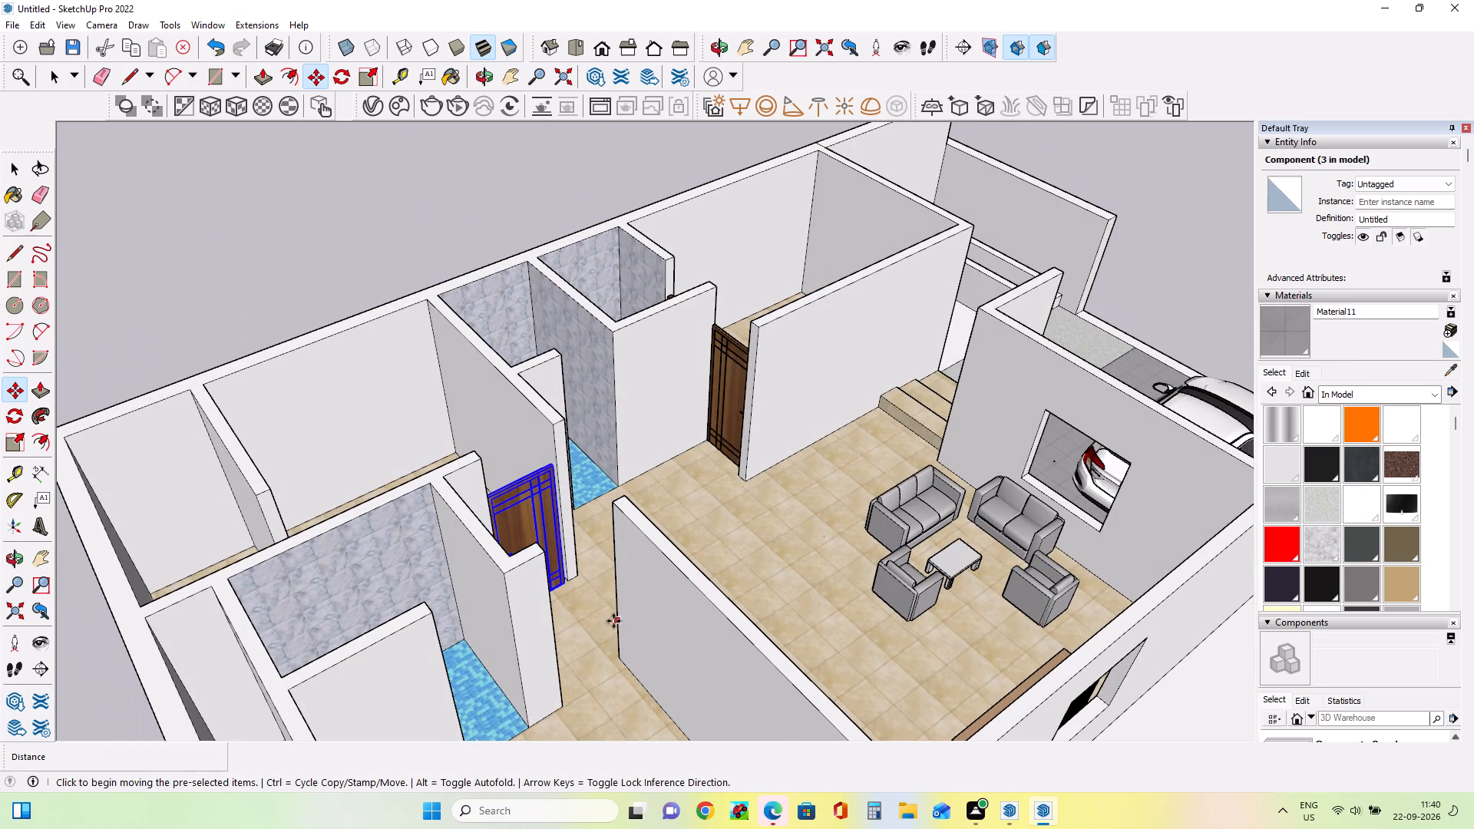
pyautogui.moveTo(613, 621); pyautogui.dragTo(527, 642, button='middle')
pyautogui.click(534, 564)
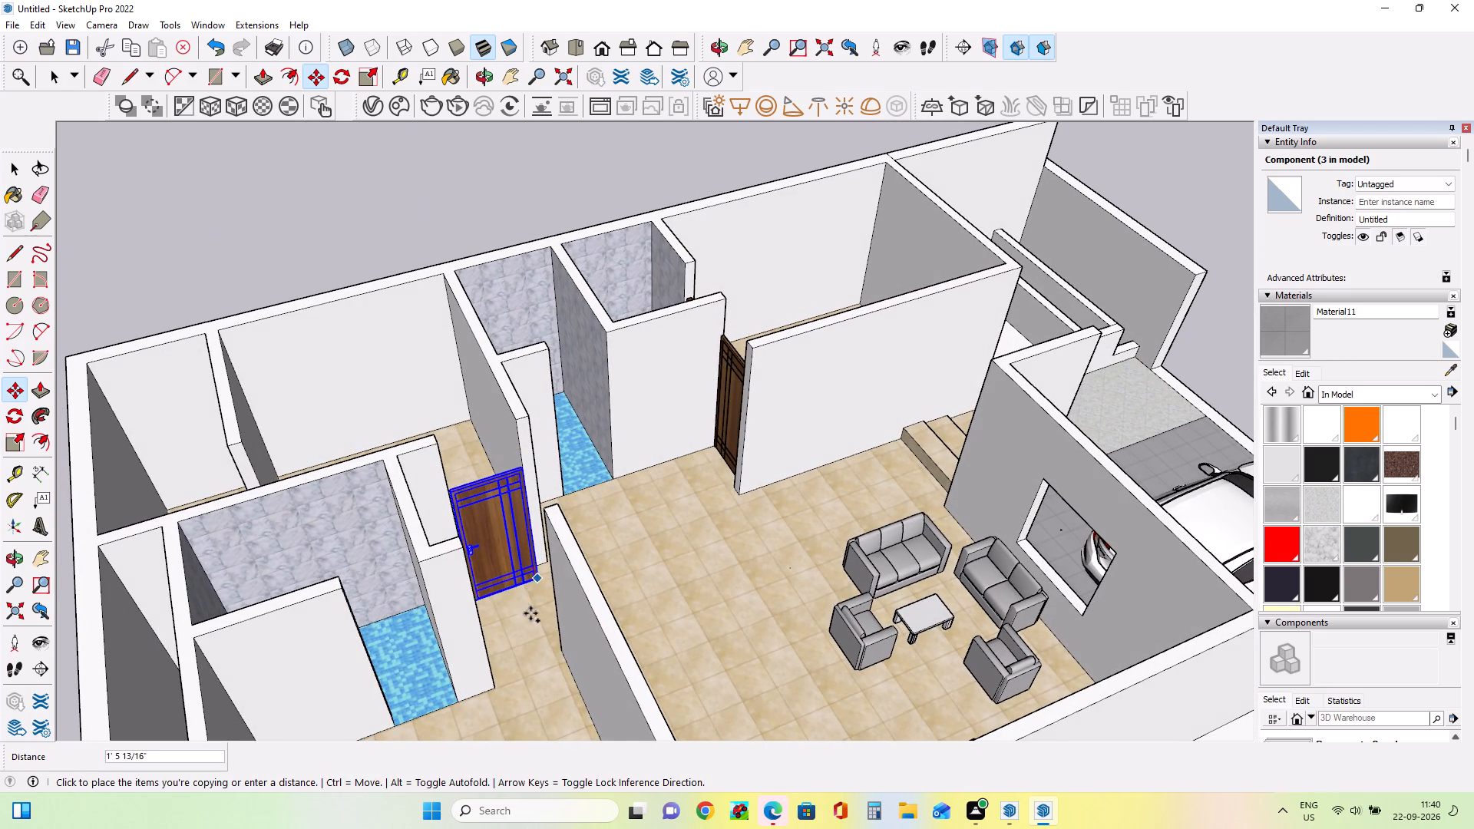
pyautogui.click(567, 650)
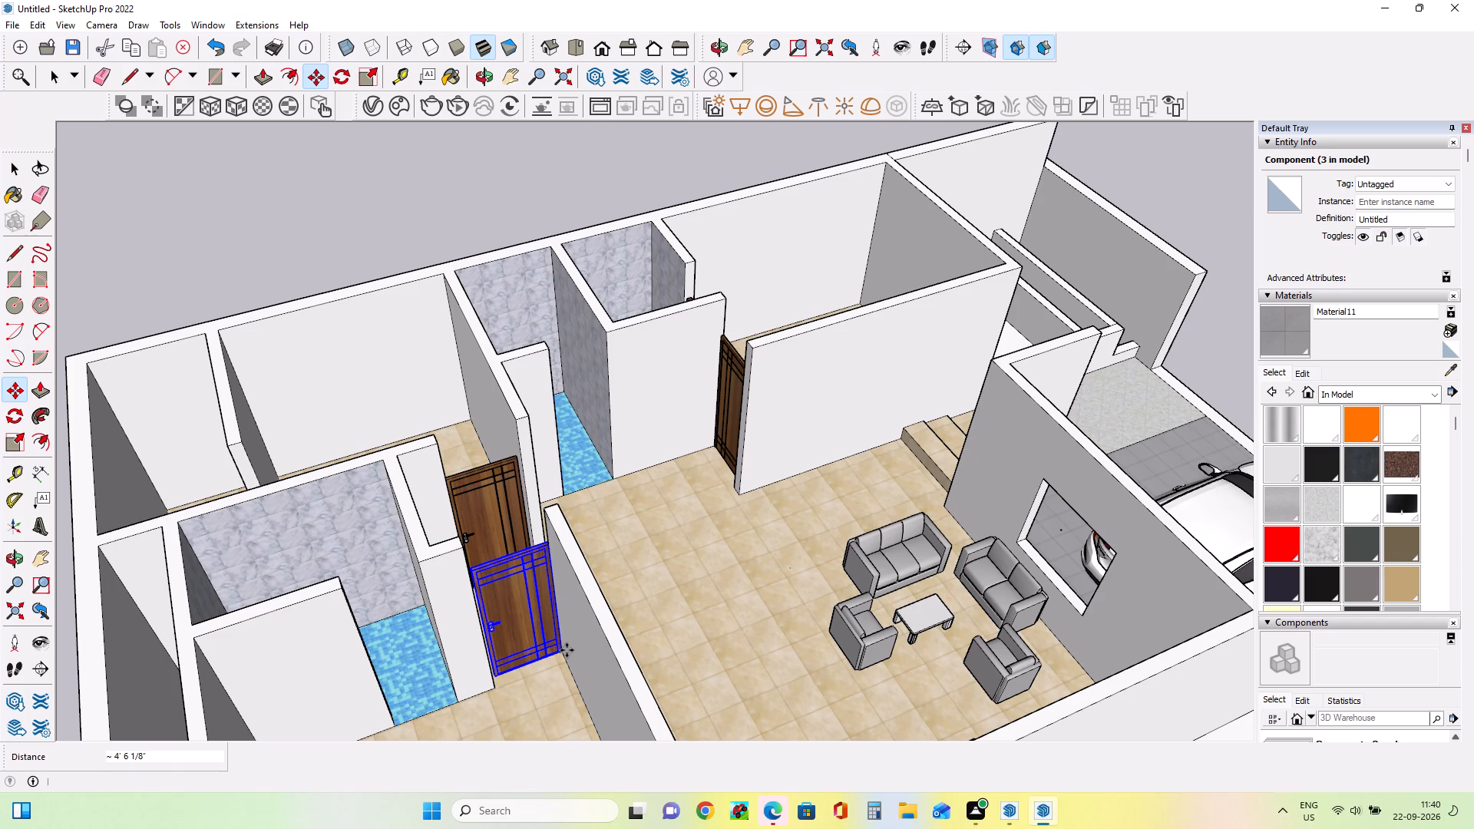
# Shift the new door copy about 1 5/8" to align its bottom corner with the end of the living hall partition wall.
pyautogui.moveTo(768, 641); pyautogui.dragTo(445, 711, button='middle')
pyautogui.moveTo(773, 481); pyautogui.dragTo(266, 494, button='middle')
pyautogui.moveTo(706, 384); pyautogui.dragTo(401, 449, button='middle')
pyautogui.scroll(8, 713, 229)
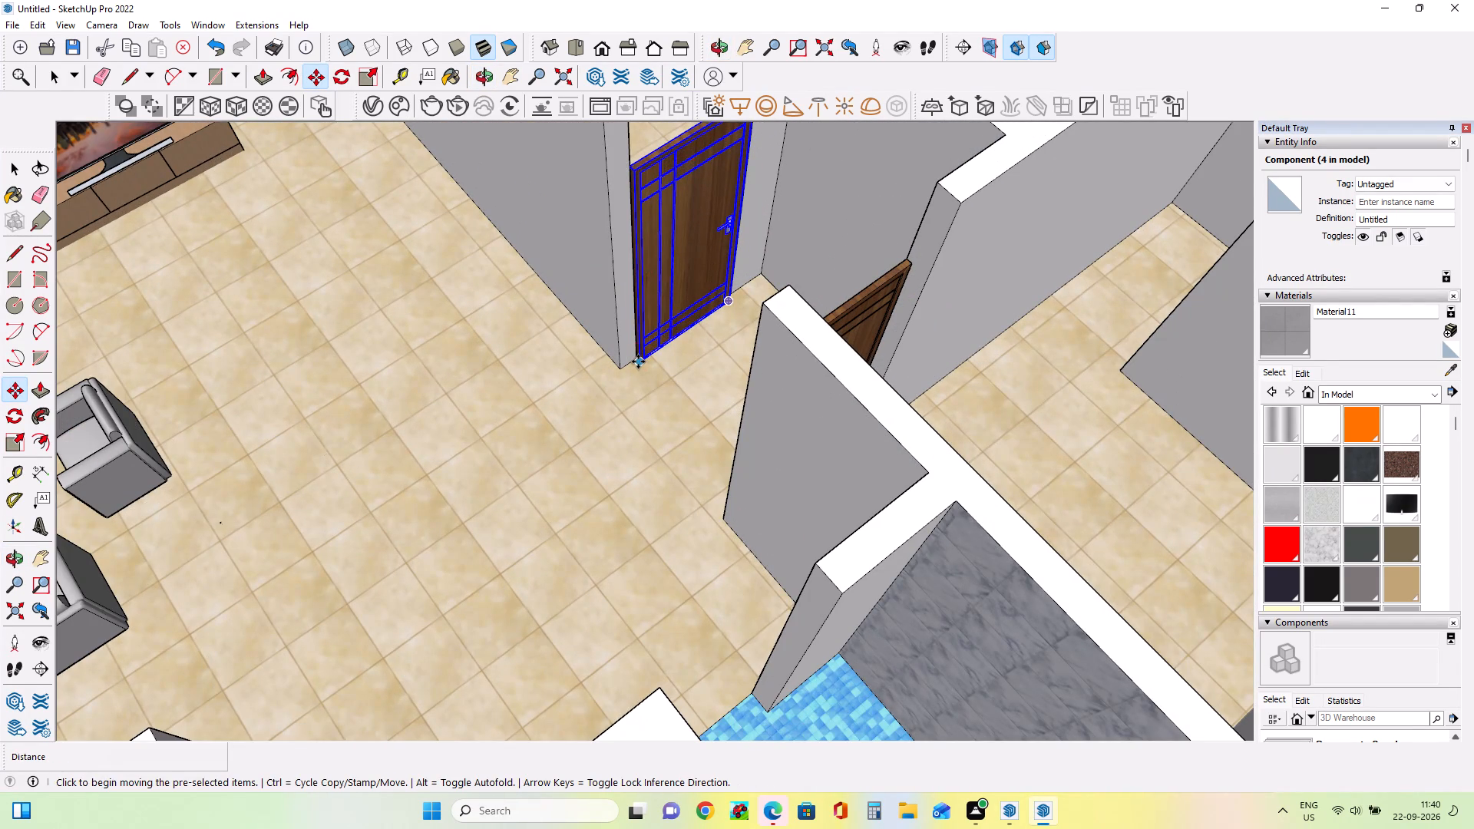
pyautogui.click(638, 362)
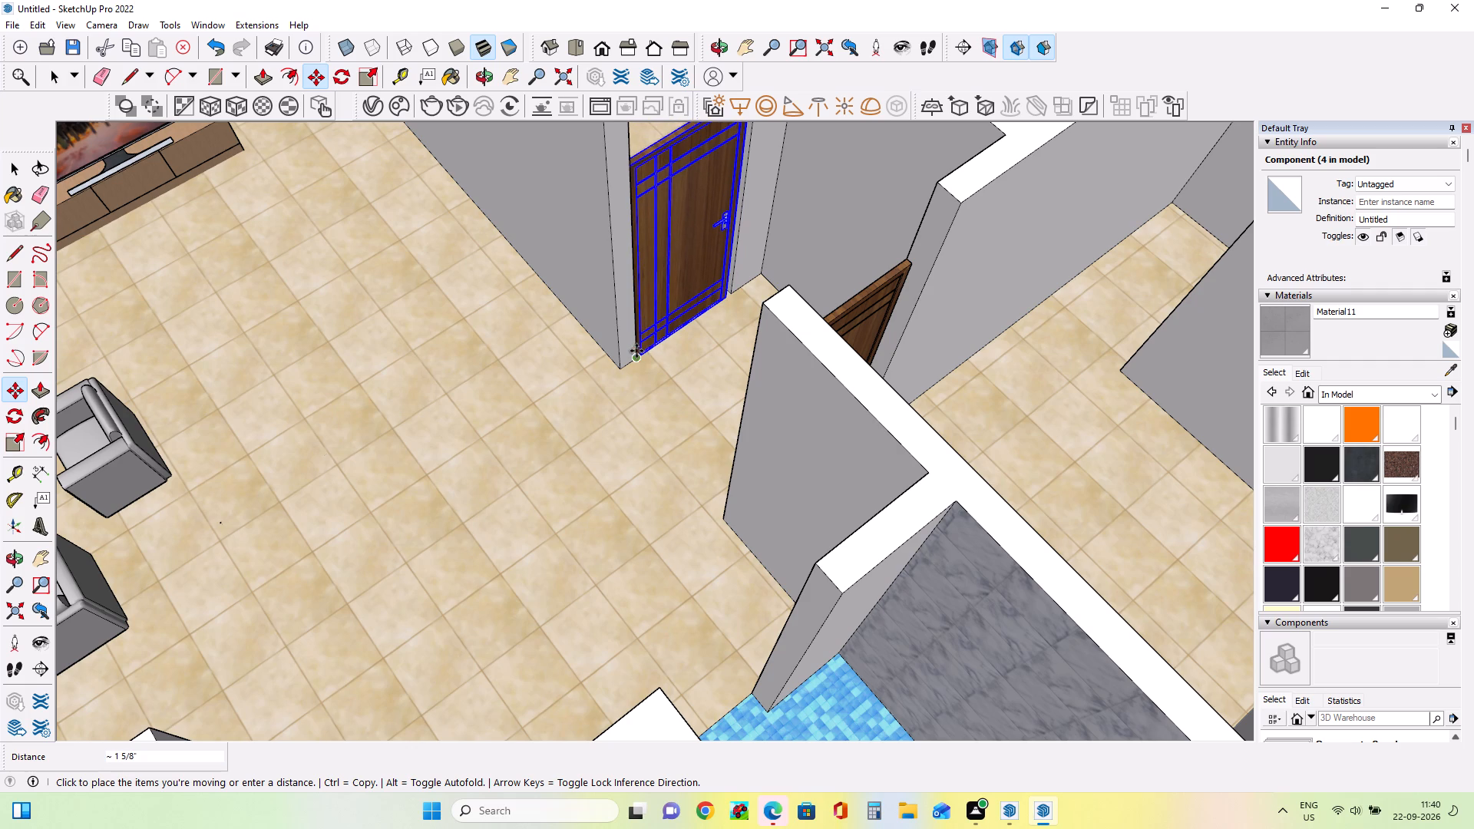
pyautogui.doubleClick(636, 351)
# Copy the bedroom door 4' sideways to the attached bathroom's doorway.
pyautogui.scroll(-9, 692, 375)
pyautogui.moveTo(685, 385); pyautogui.dragTo(920, 406, button='middle')
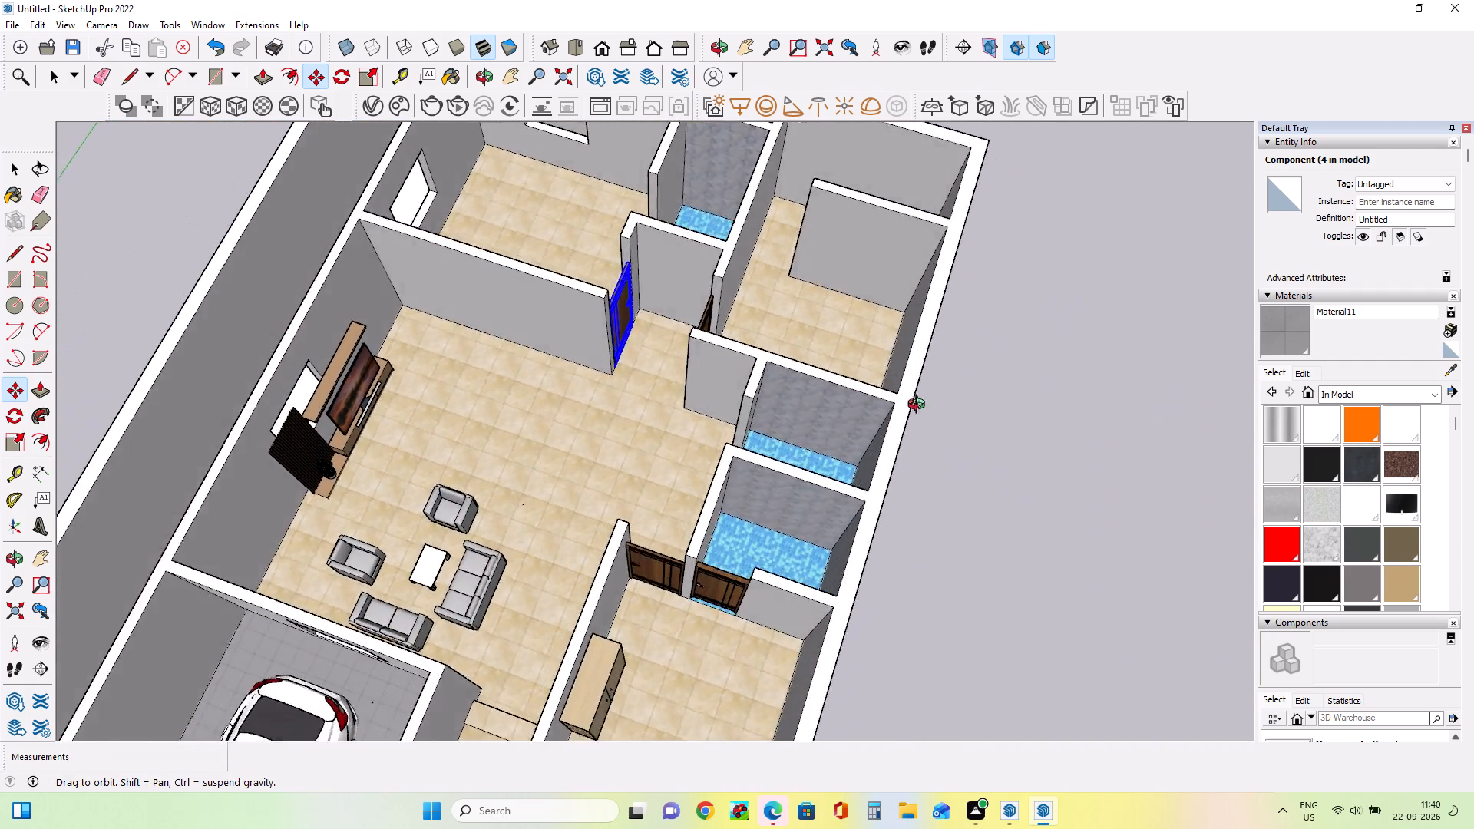
pyautogui.moveTo(920, 406); pyautogui.dragTo(993, 372, button='middle')
pyautogui.moveTo(683, 354); pyautogui.dragTo(1091, 306, button='middle')
pyautogui.scroll(-5, 744, 362)
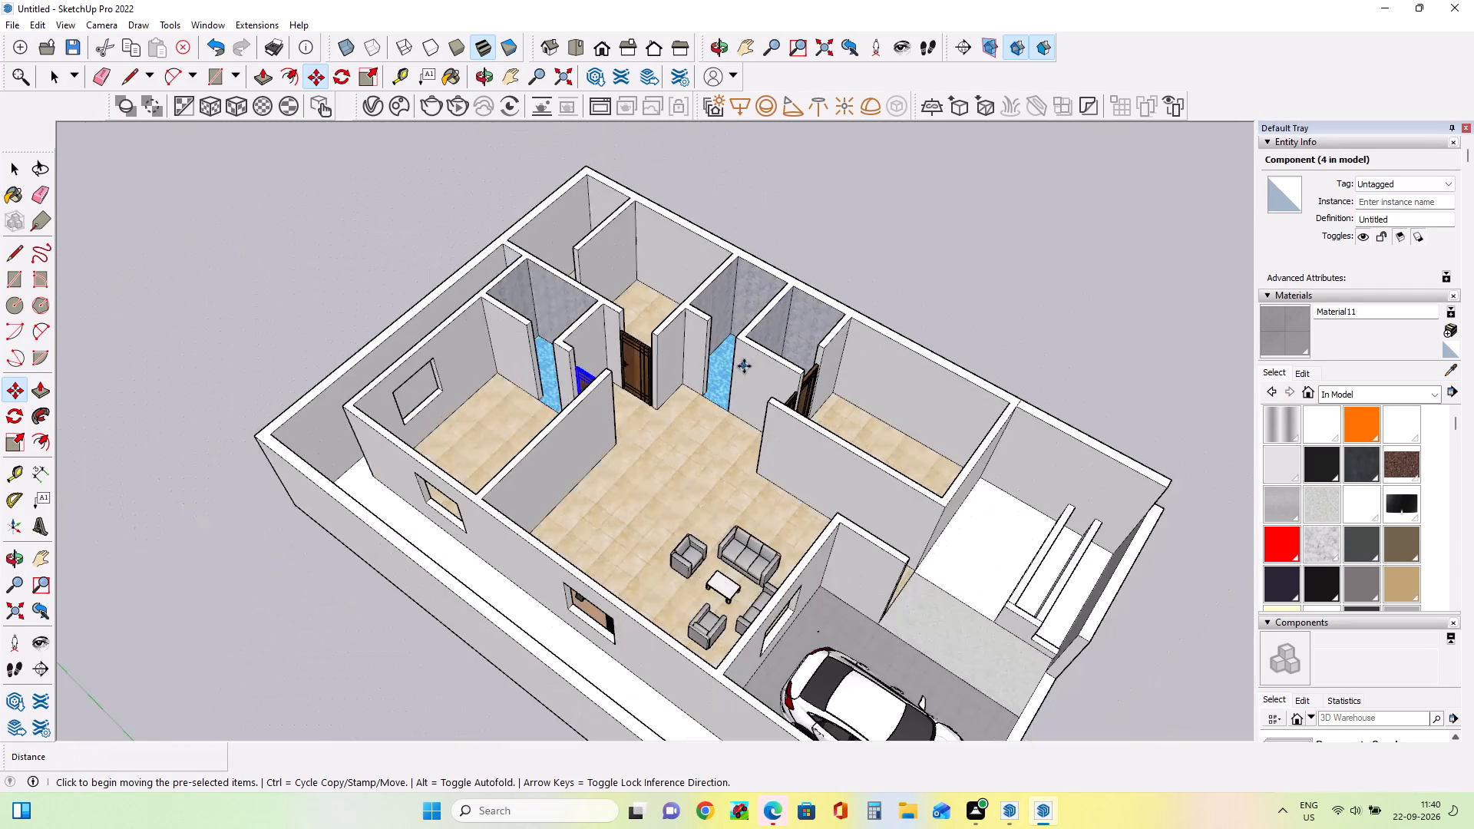
pyautogui.moveTo(521, 390); pyautogui.dragTo(786, 344, button='middle')
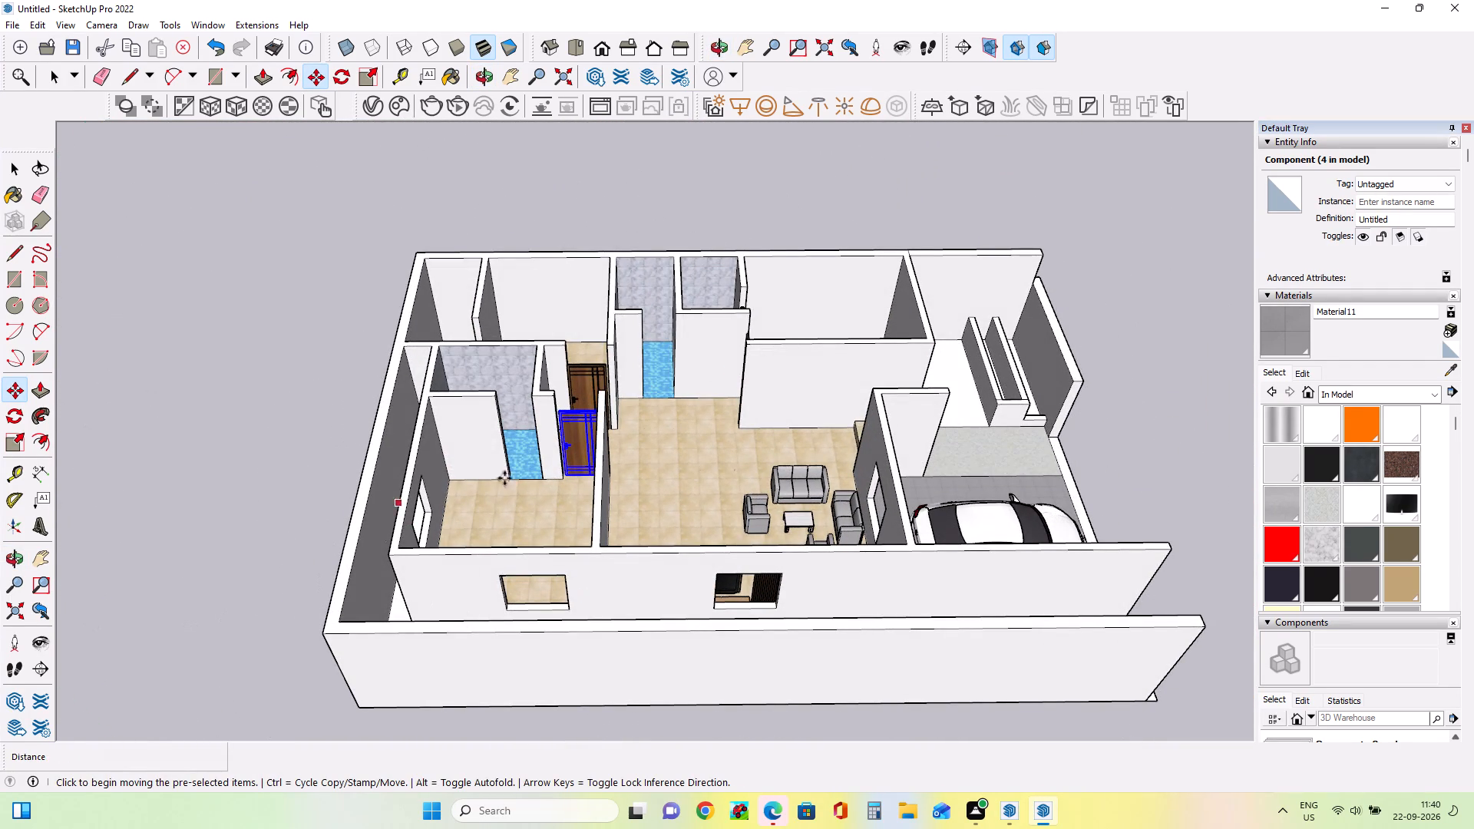
pyautogui.click(567, 474)
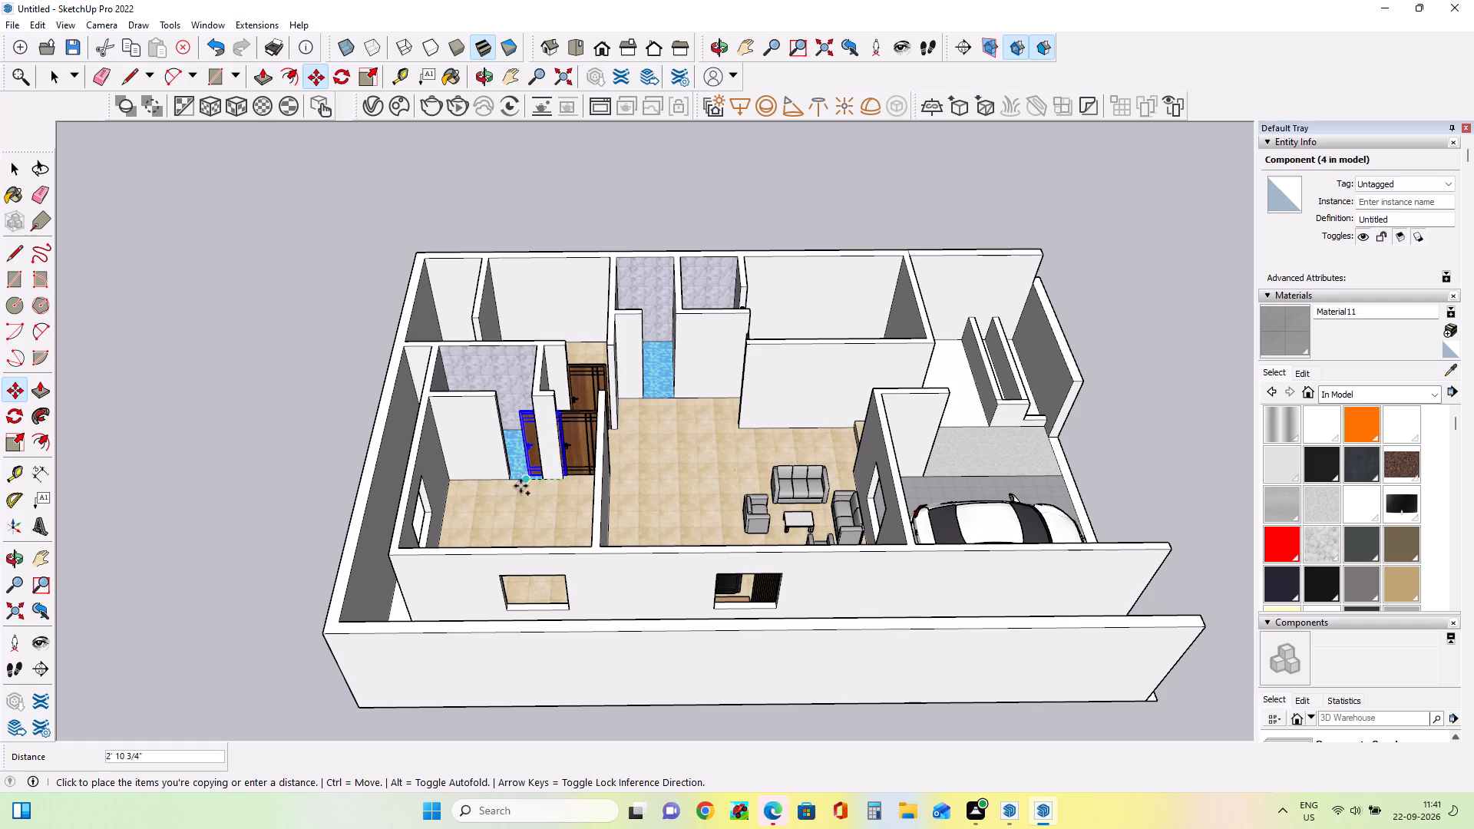
pyautogui.doubleClick(513, 482)
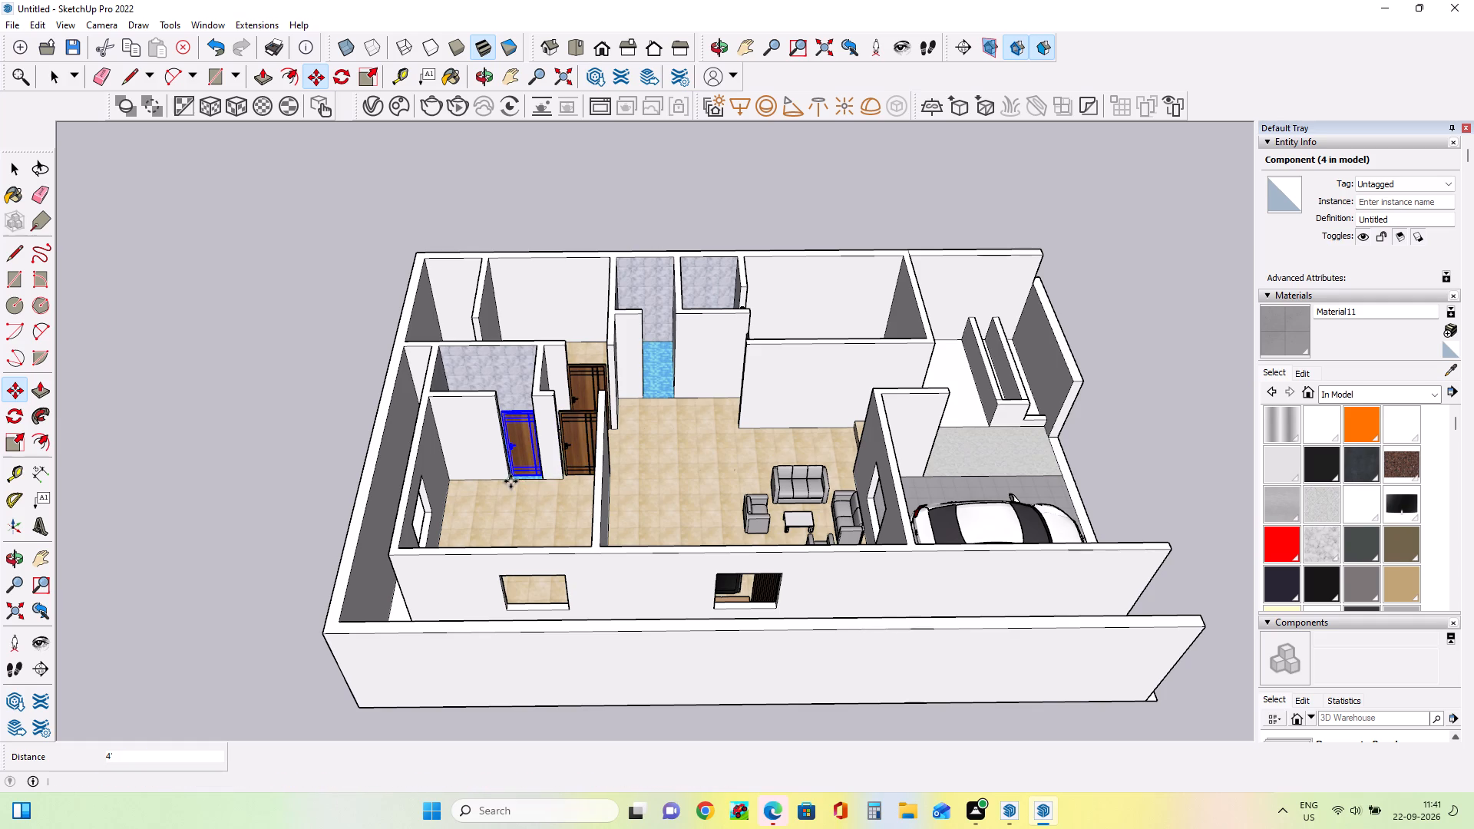
# Move the bathroom door about 4 13/16" so its bottom corner meets the doorway's wall corner.
pyautogui.scroll(15, 509, 481)
pyautogui.click(515, 468)
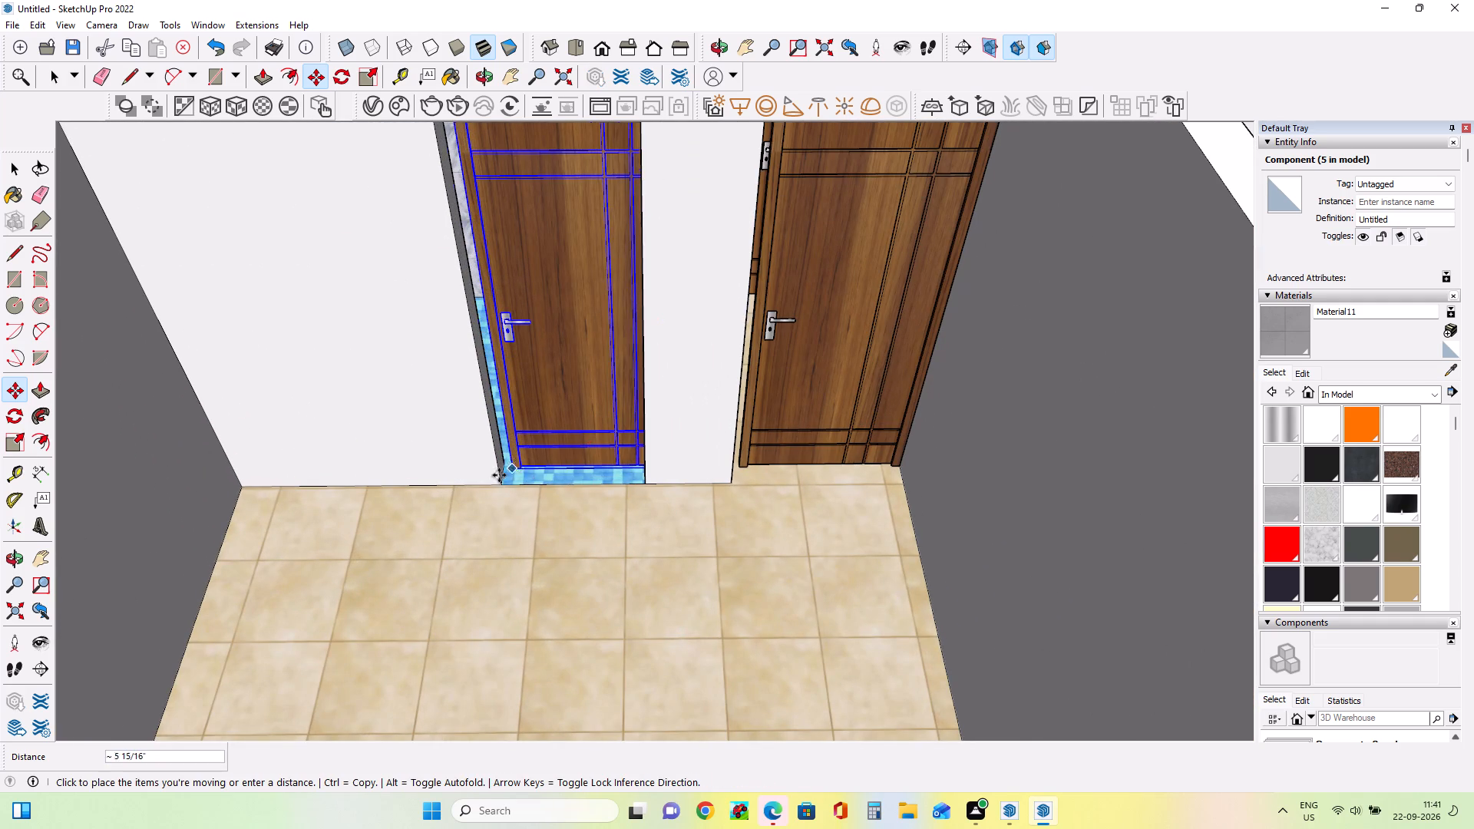
pyautogui.click(494, 485)
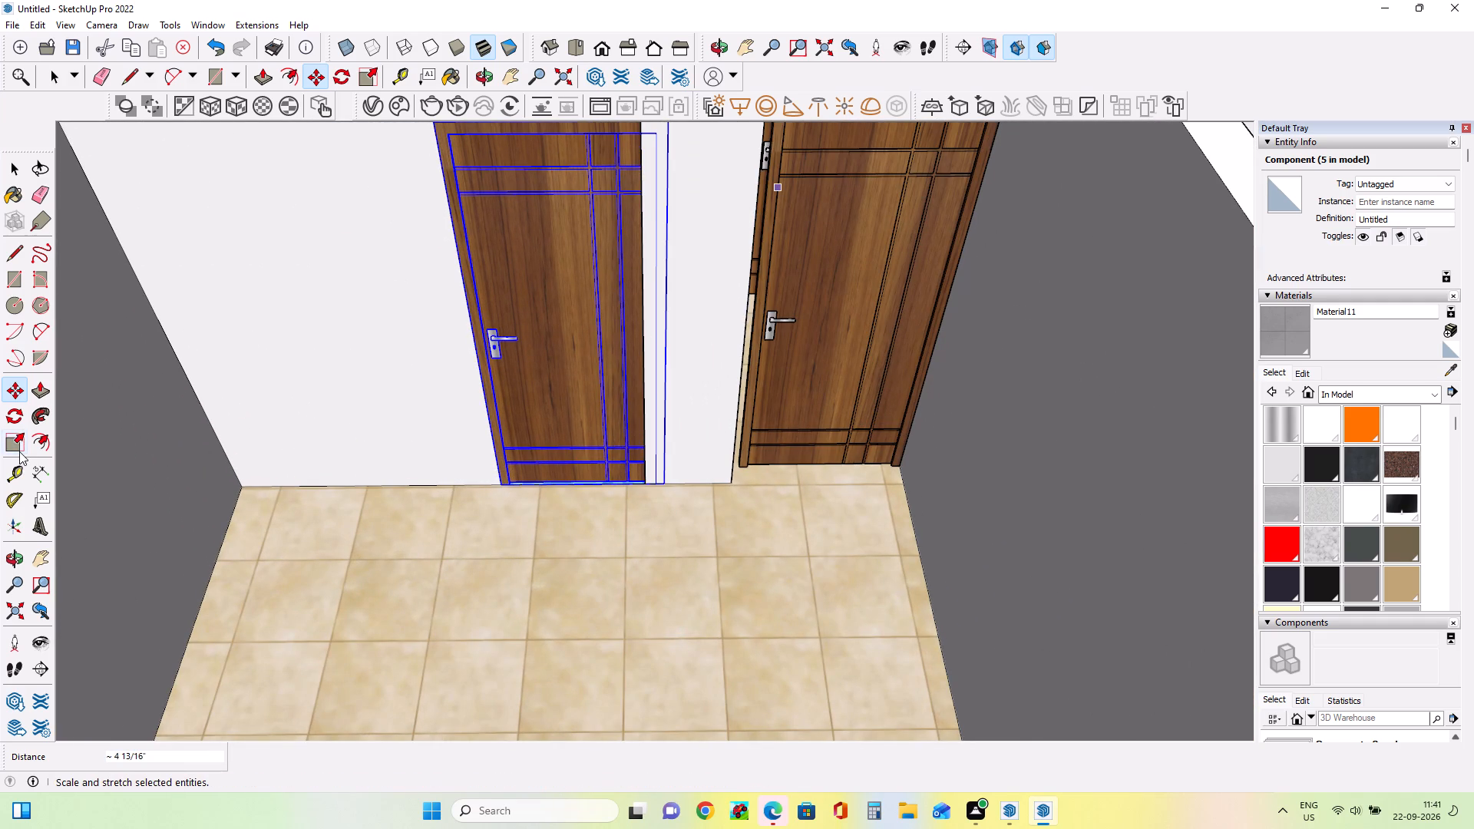
# Scale the bathroom door narrower so its frame edge meets the side of its doorway.
pyautogui.click(19, 451)
pyautogui.click(665, 336)
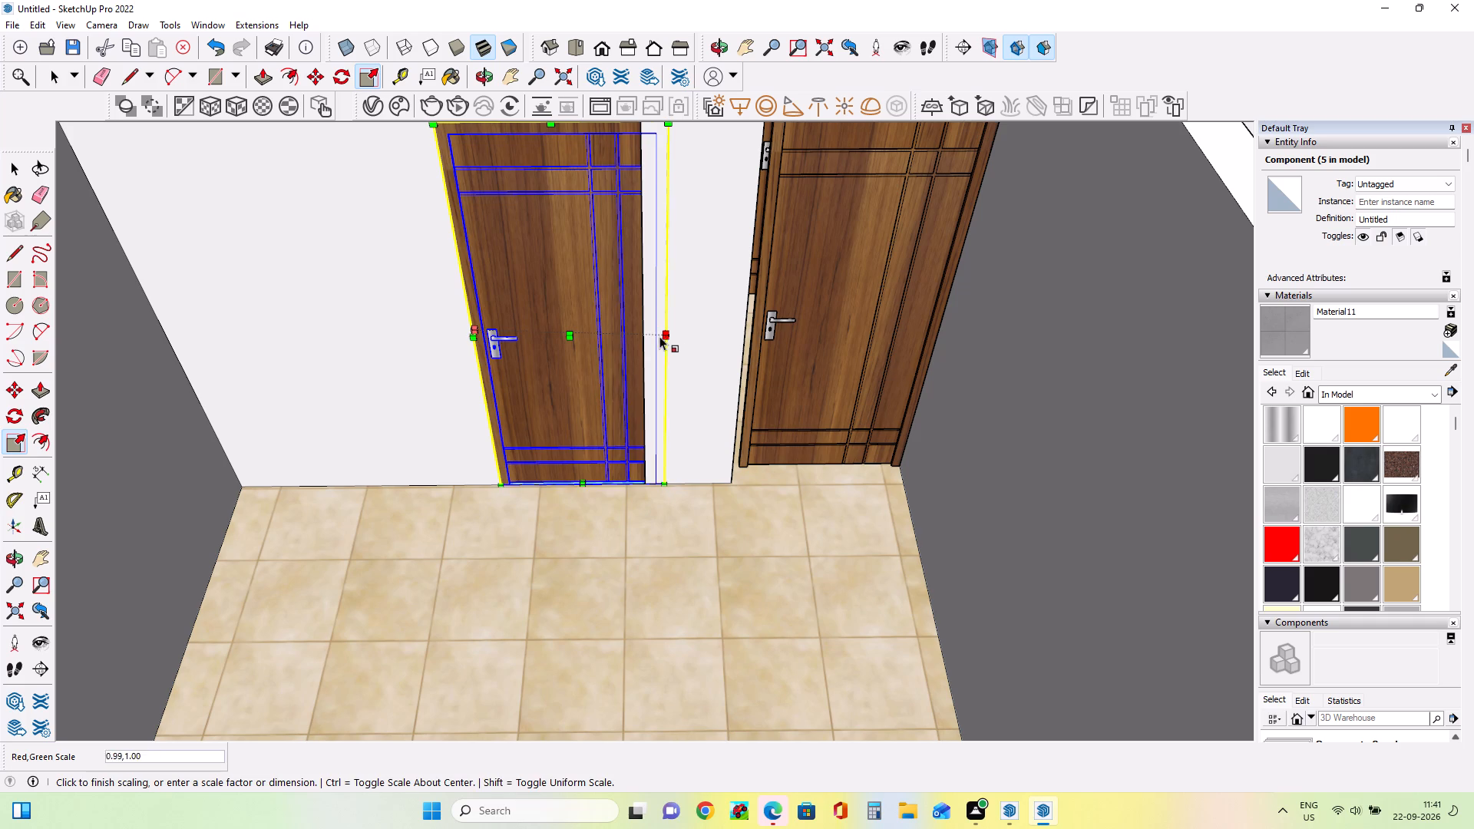
pyautogui.click(642, 336)
pyautogui.scroll(-4, 693, 410)
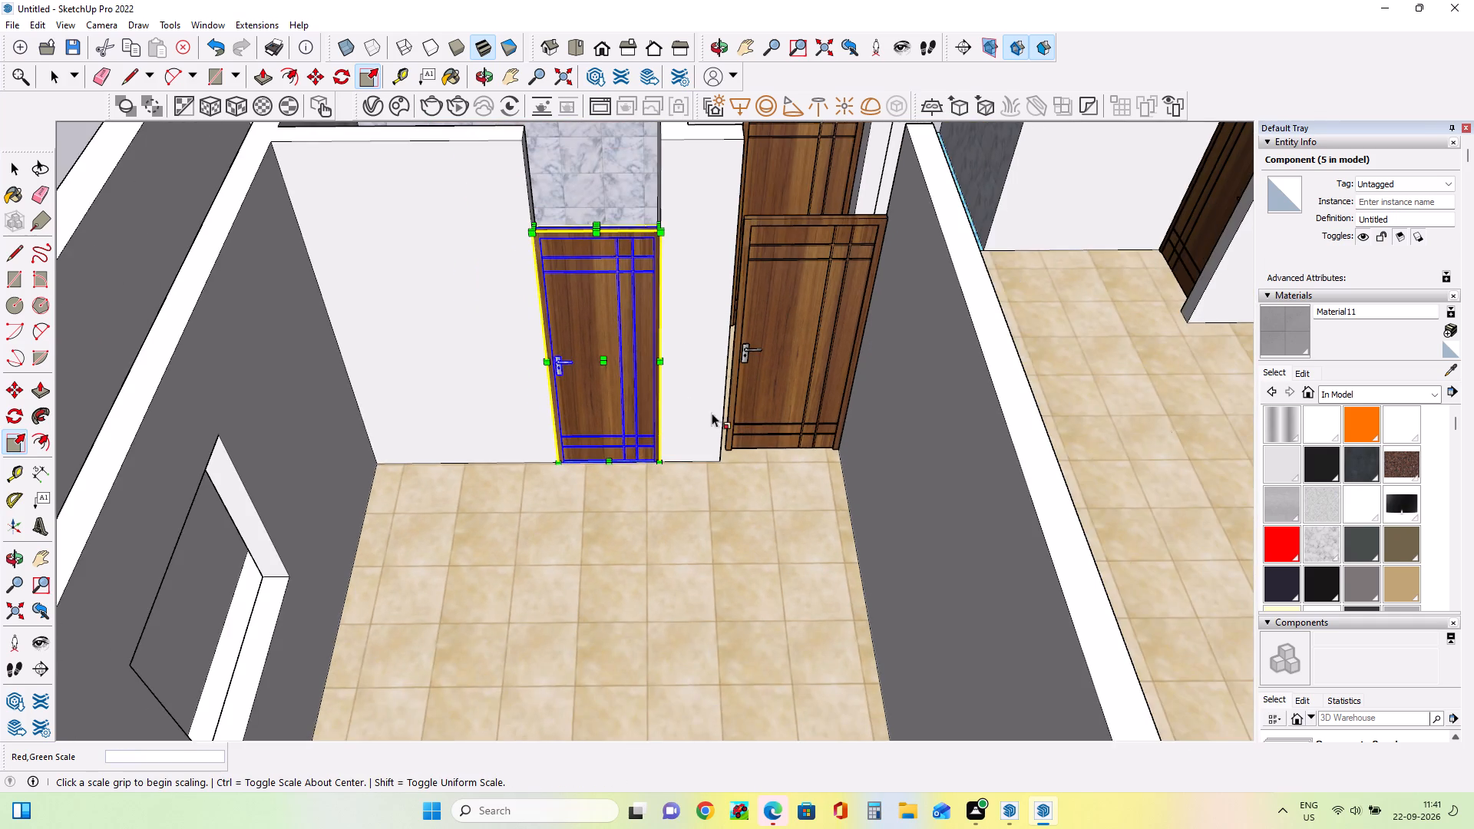
pyautogui.scroll(7, 765, 413)
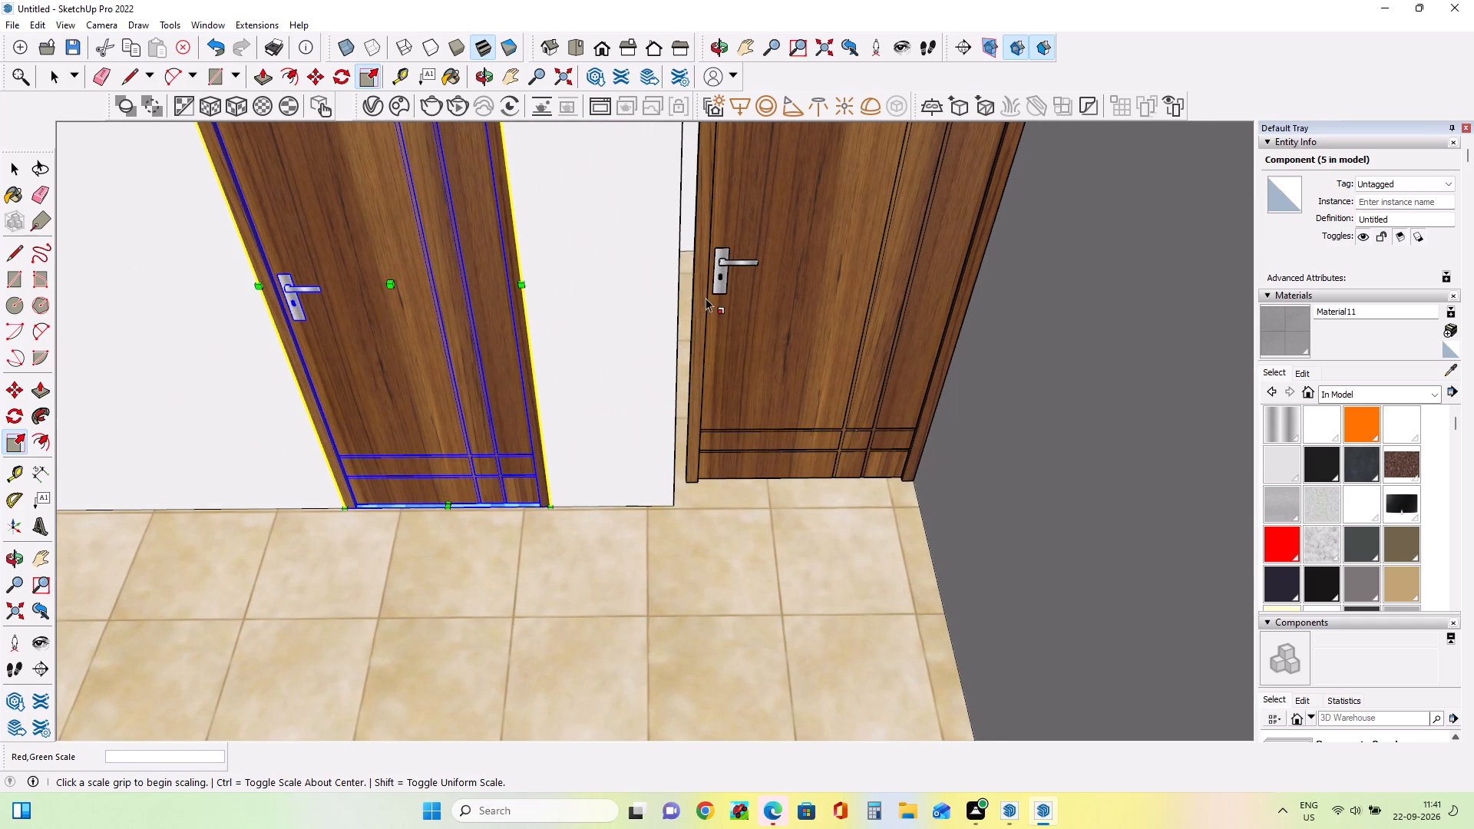
# Stretch the adjacent bedroom door in width and depth so its frame edge meets the end of the partition wall.
pyautogui.click(12, 443)
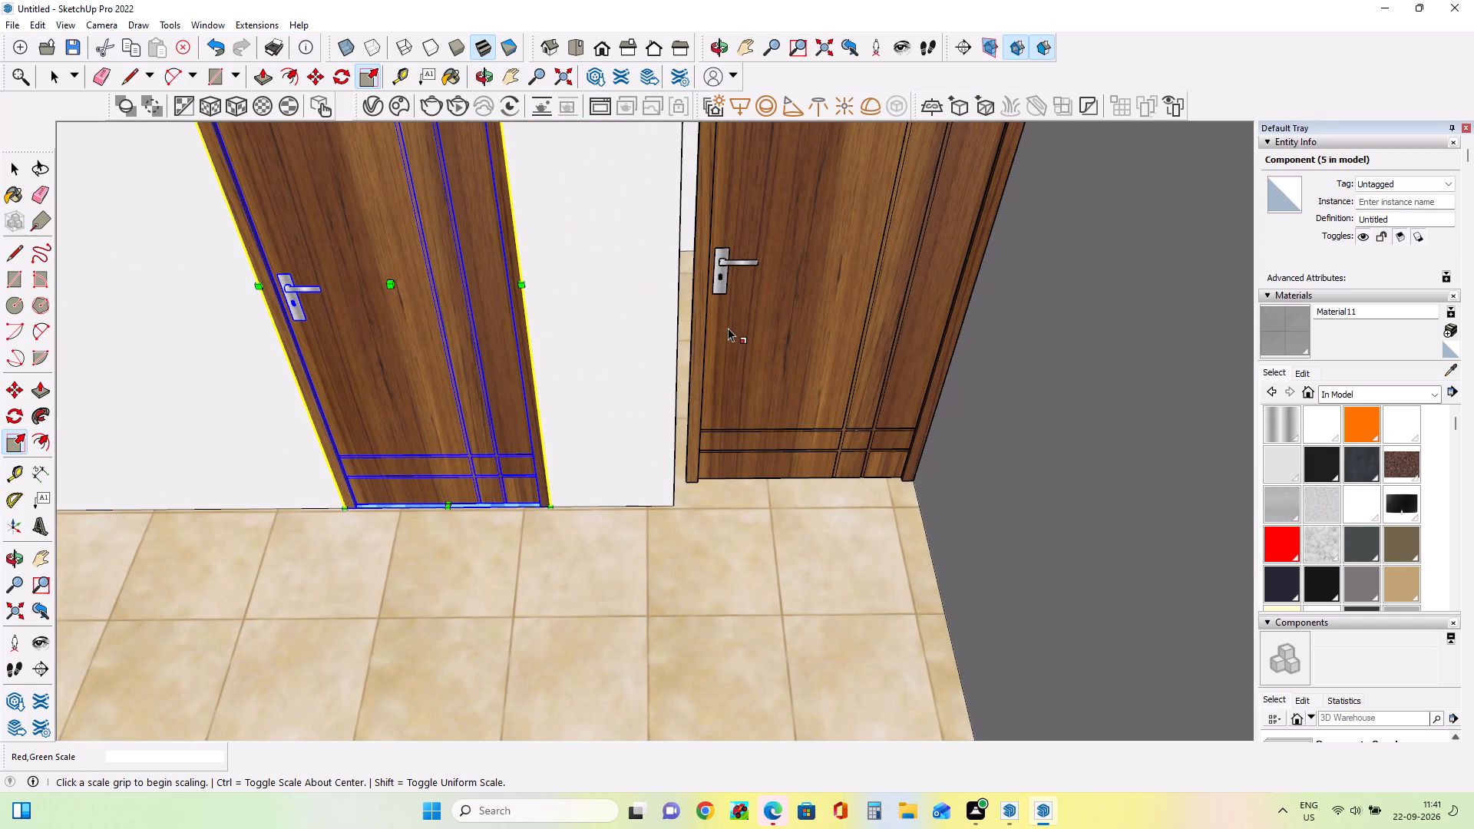
pyautogui.click(729, 327)
pyautogui.click(14, 177)
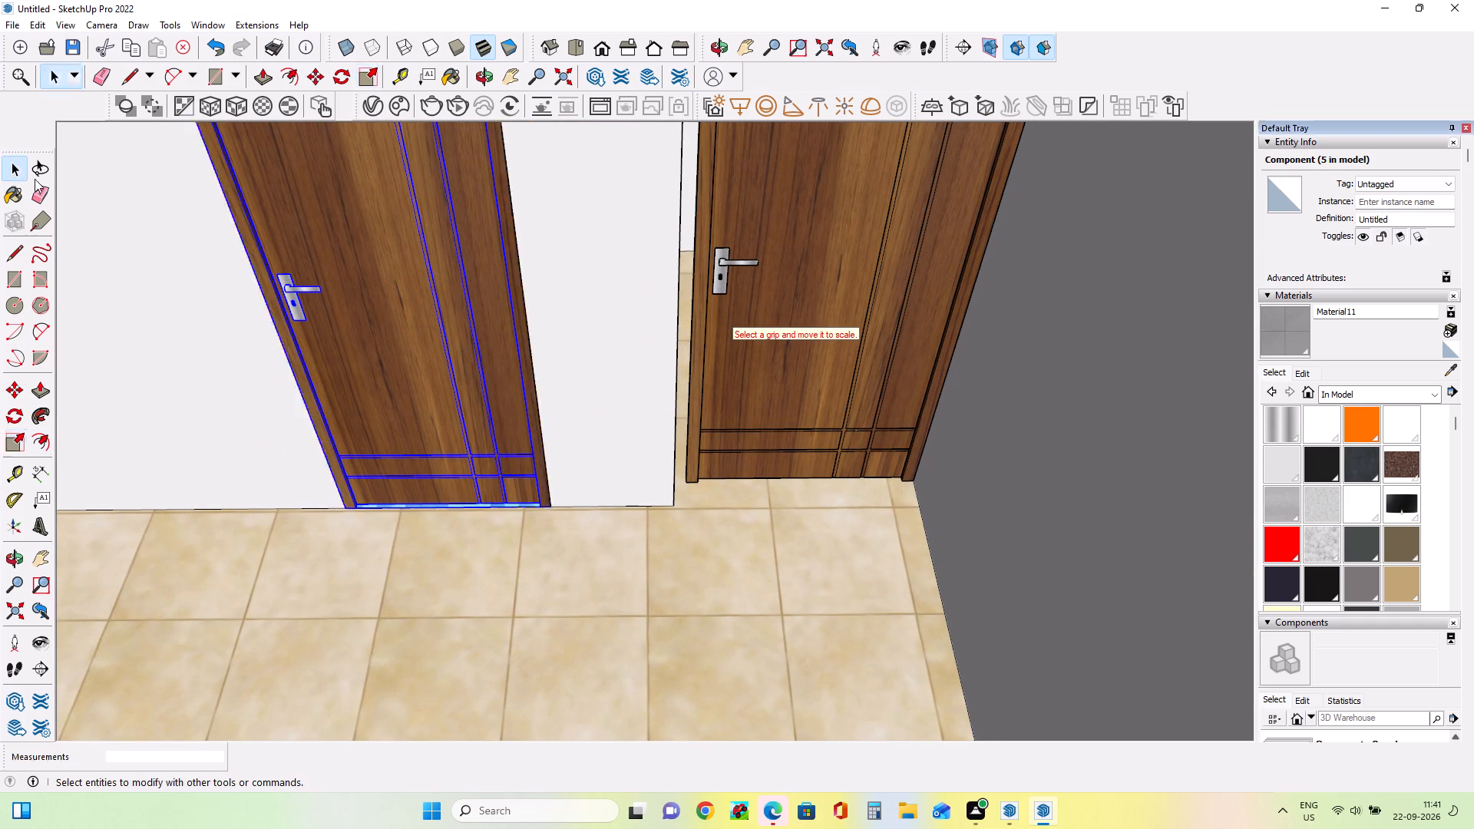
pyautogui.click(749, 246)
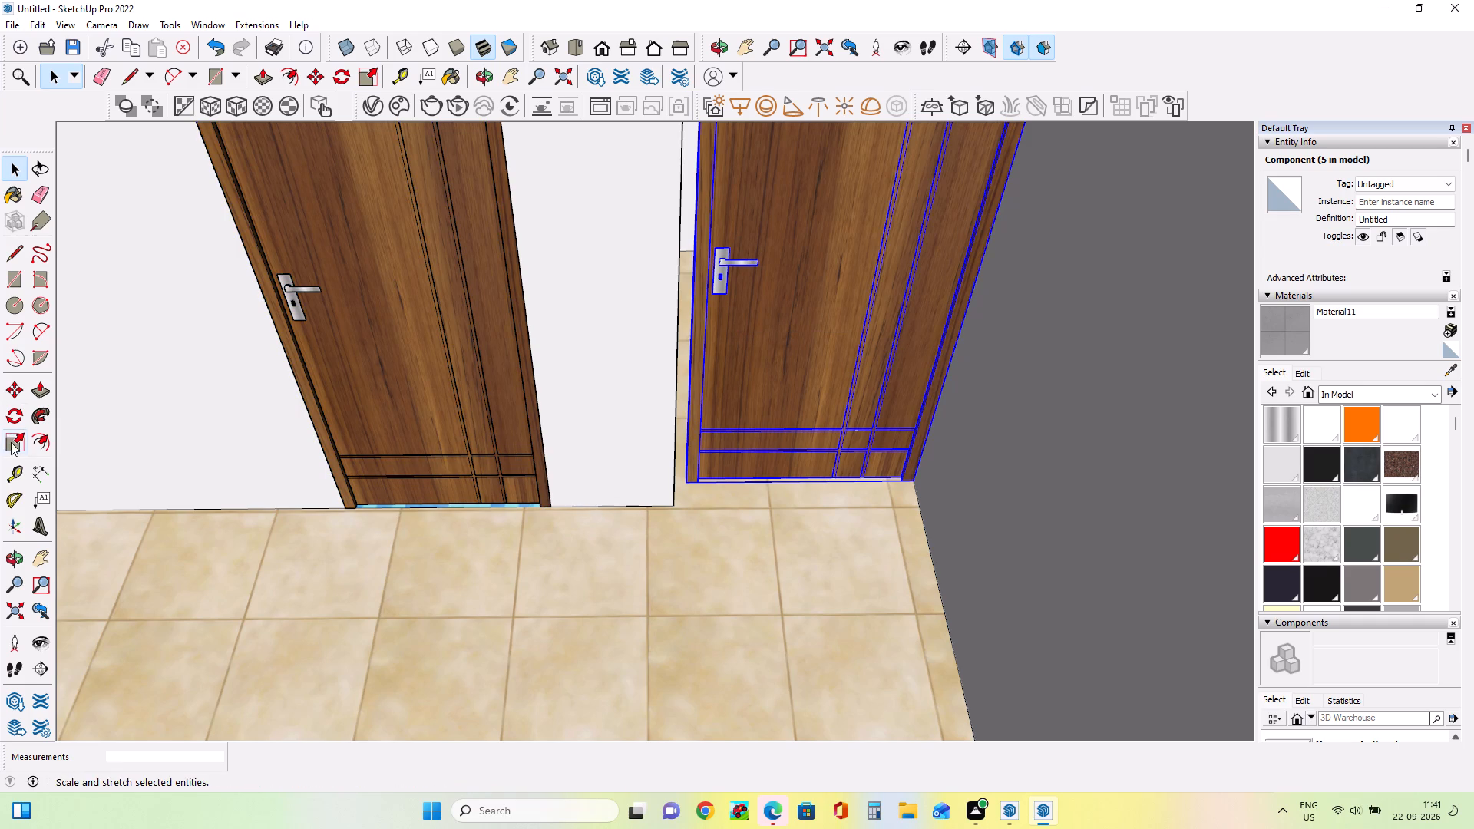
pyautogui.click(11, 442)
pyautogui.click(693, 261)
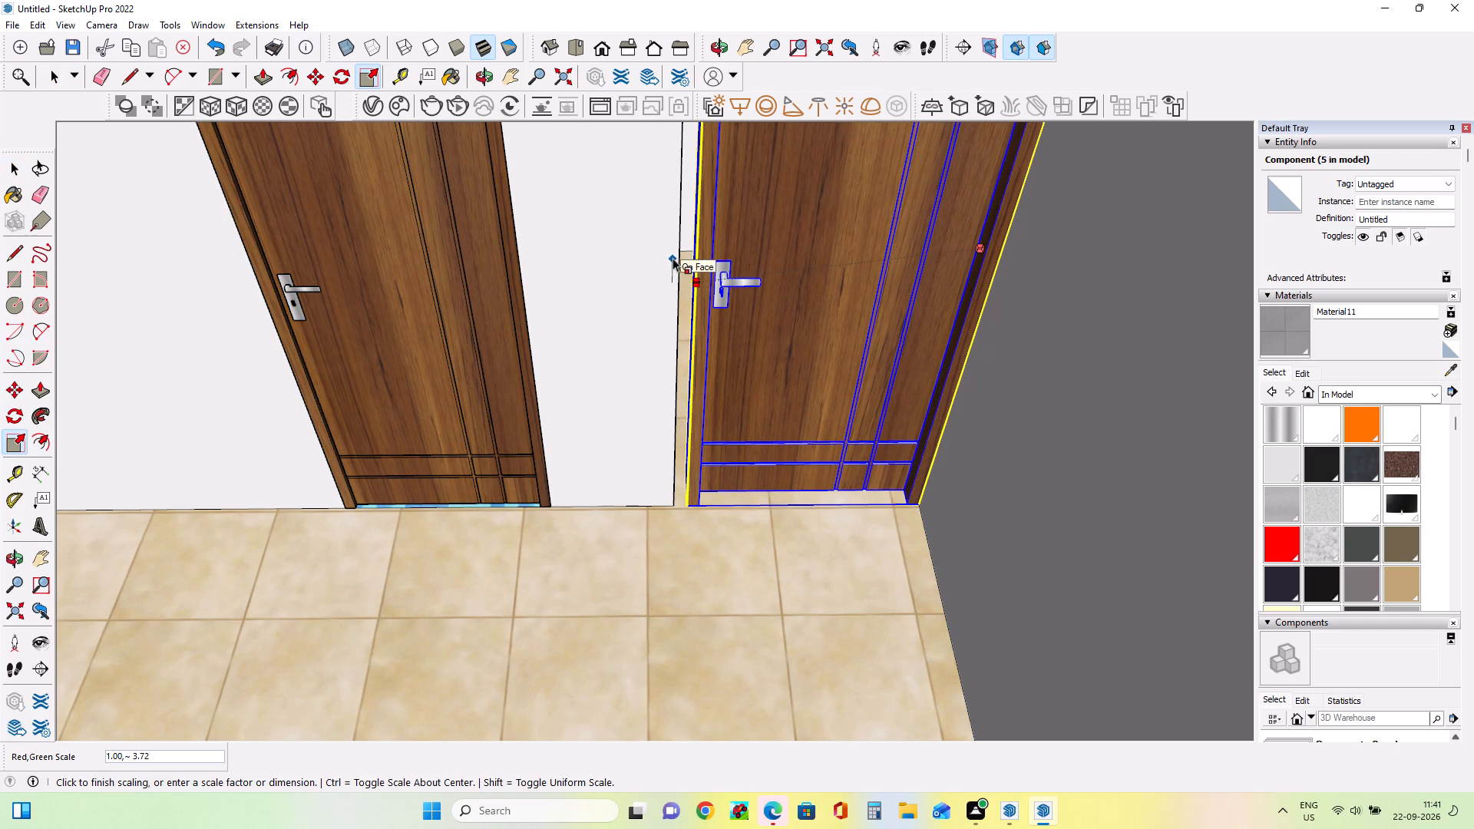
pyautogui.click(679, 247)
# Reduce the bedroom door's thickness by scaling it to about 0.36 along the green axis.
pyautogui.scroll(-4, 739, 433)
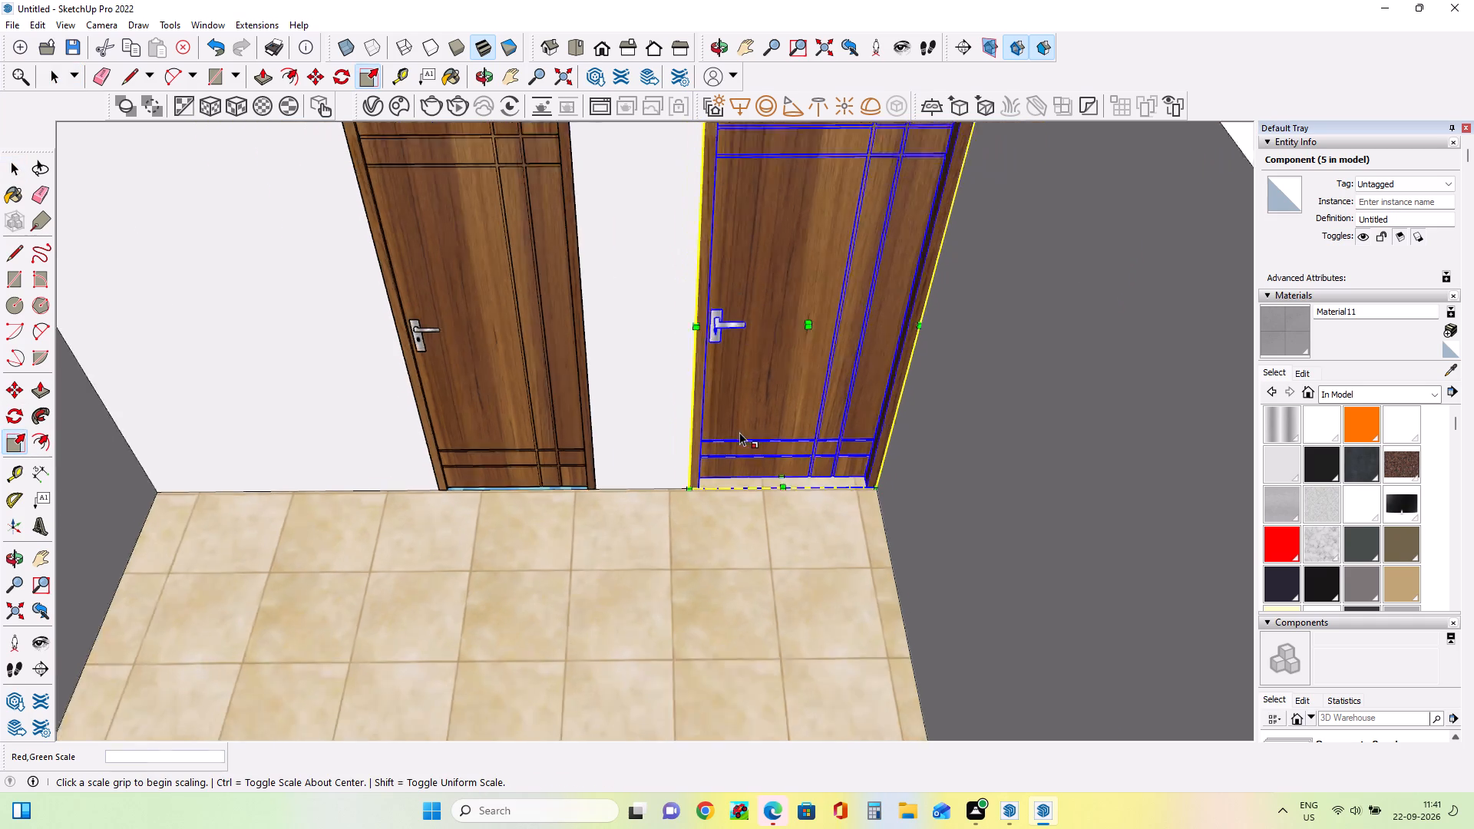
pyautogui.scroll(-8, 739, 432)
pyautogui.click(768, 390)
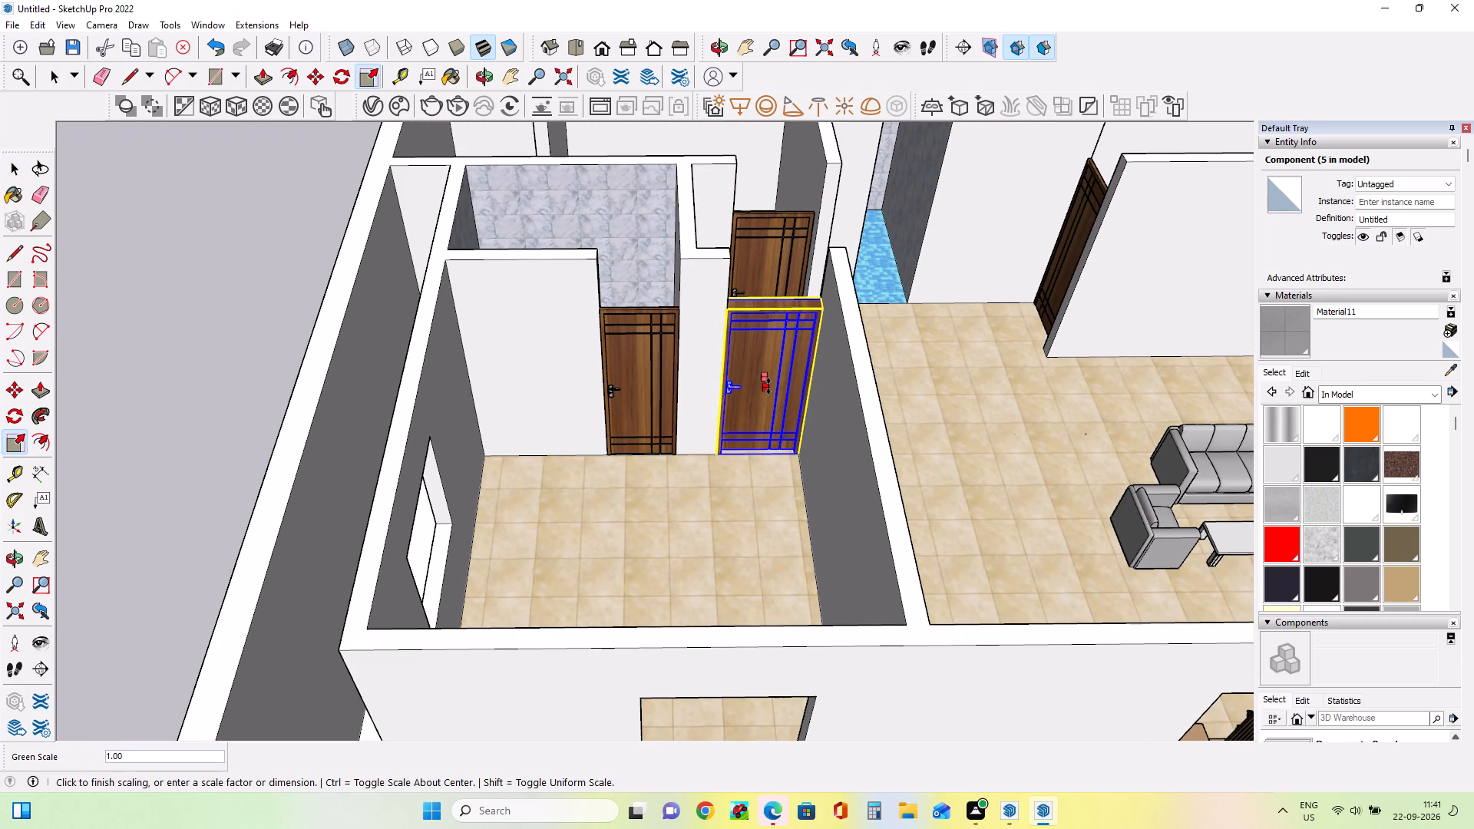
pyautogui.click(769, 380)
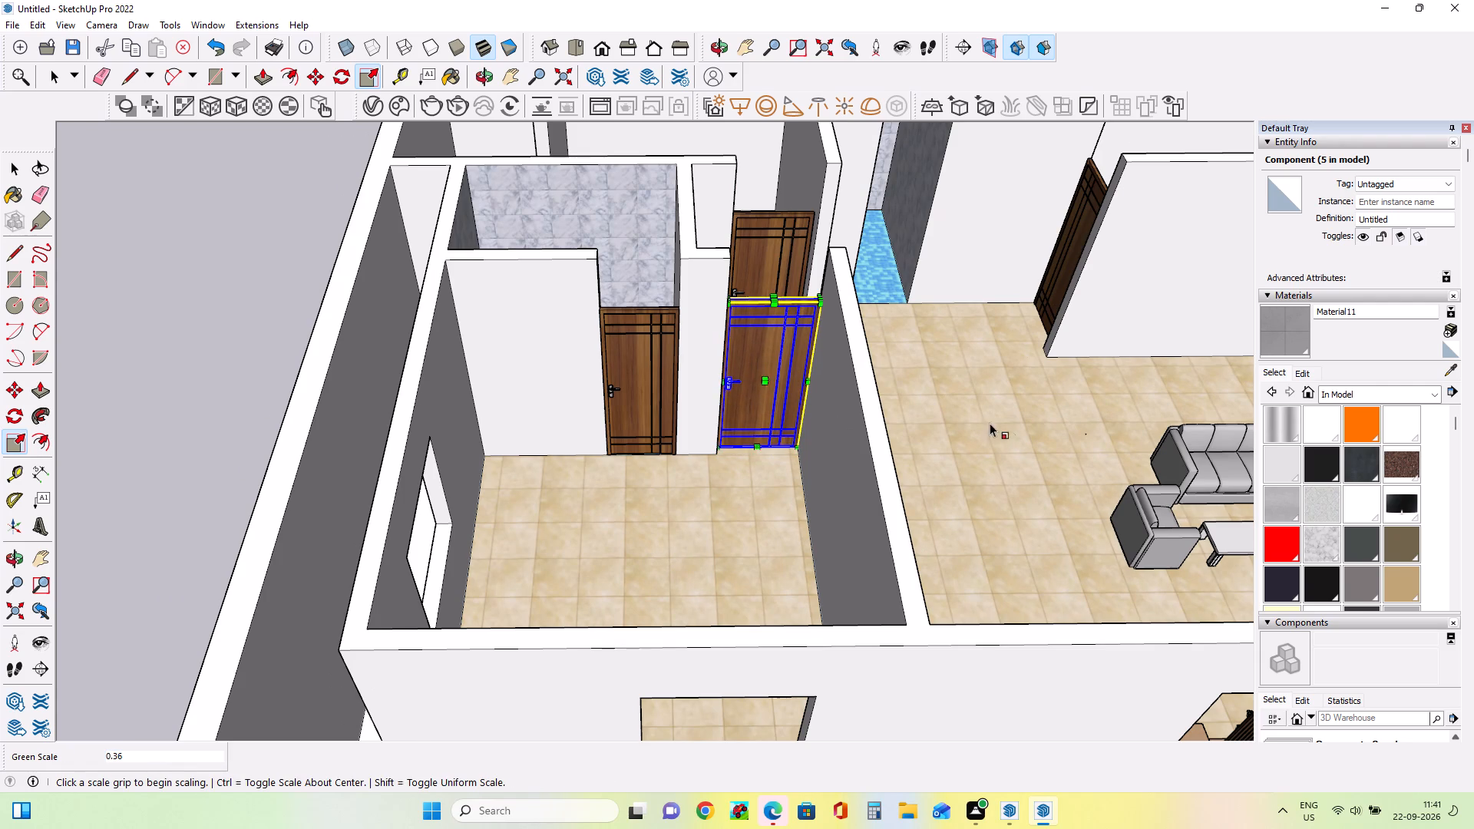
# Copy the front bedroom's bathroom door about 20' to the opening in the rear bedroom's back wall.
pyautogui.moveTo(990, 424); pyautogui.dragTo(444, 465, button='middle')
pyautogui.scroll(-1, 983, 432)
pyautogui.moveTo(752, 463); pyautogui.dragTo(524, 487, button='middle')
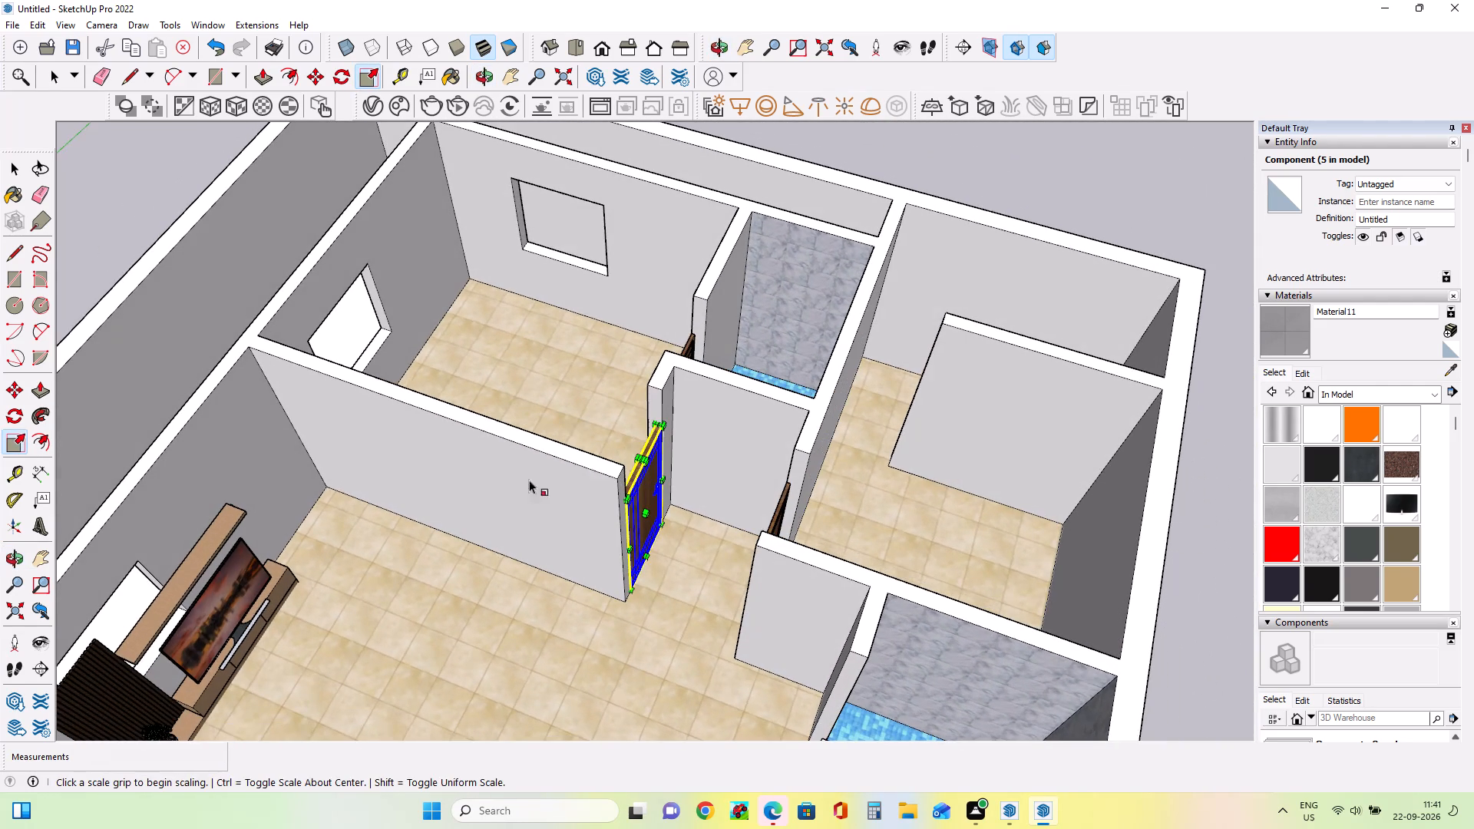
pyautogui.moveTo(639, 472); pyautogui.dragTo(831, 457, button='middle')
pyautogui.moveTo(837, 452); pyautogui.dragTo(717, 289, button='middle')
pyautogui.scroll(-4, 717, 289)
pyautogui.scroll(-3, 766, 378)
pyautogui.click(22, 170)
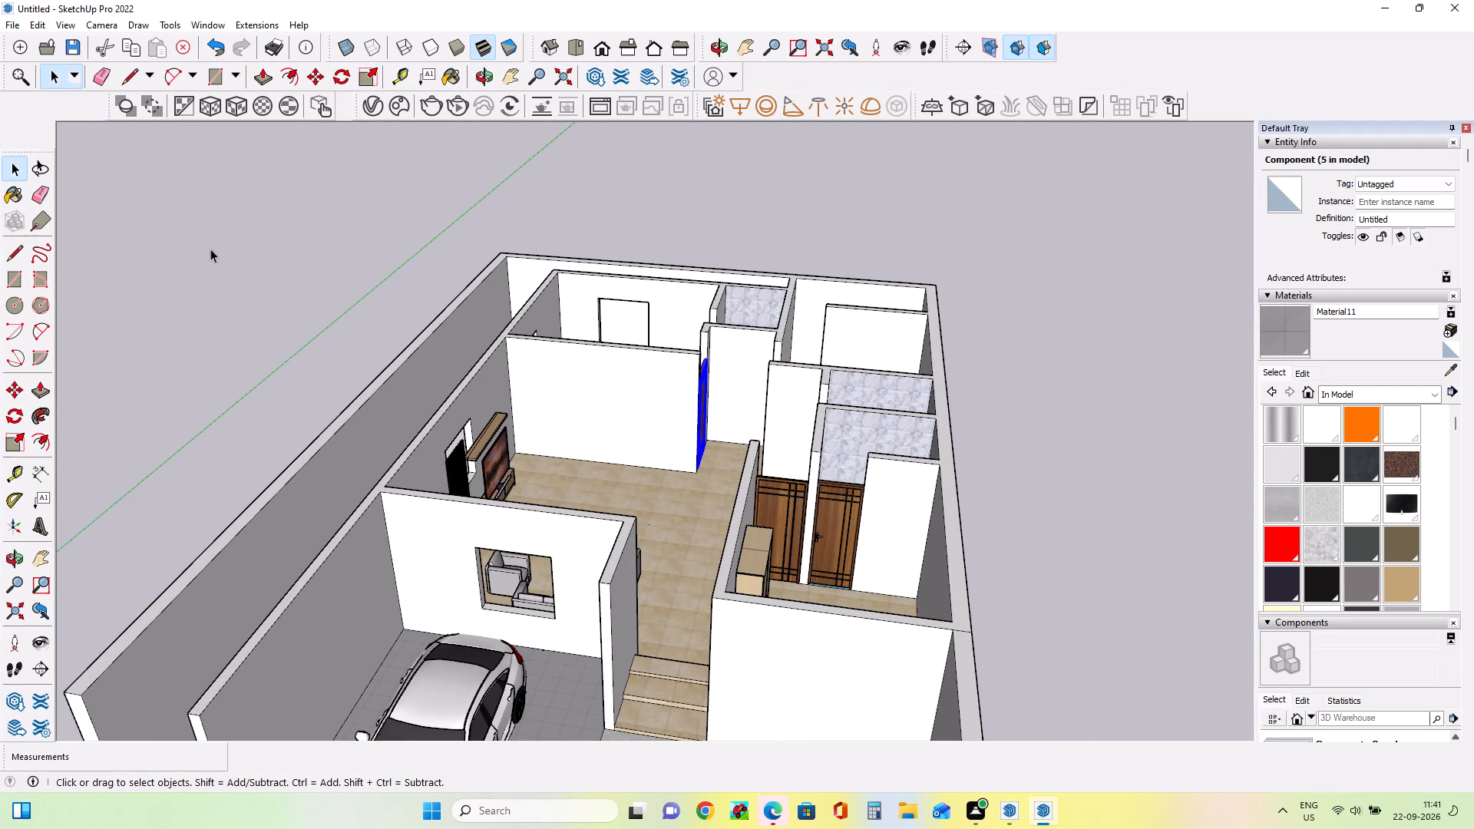
pyautogui.click(835, 535)
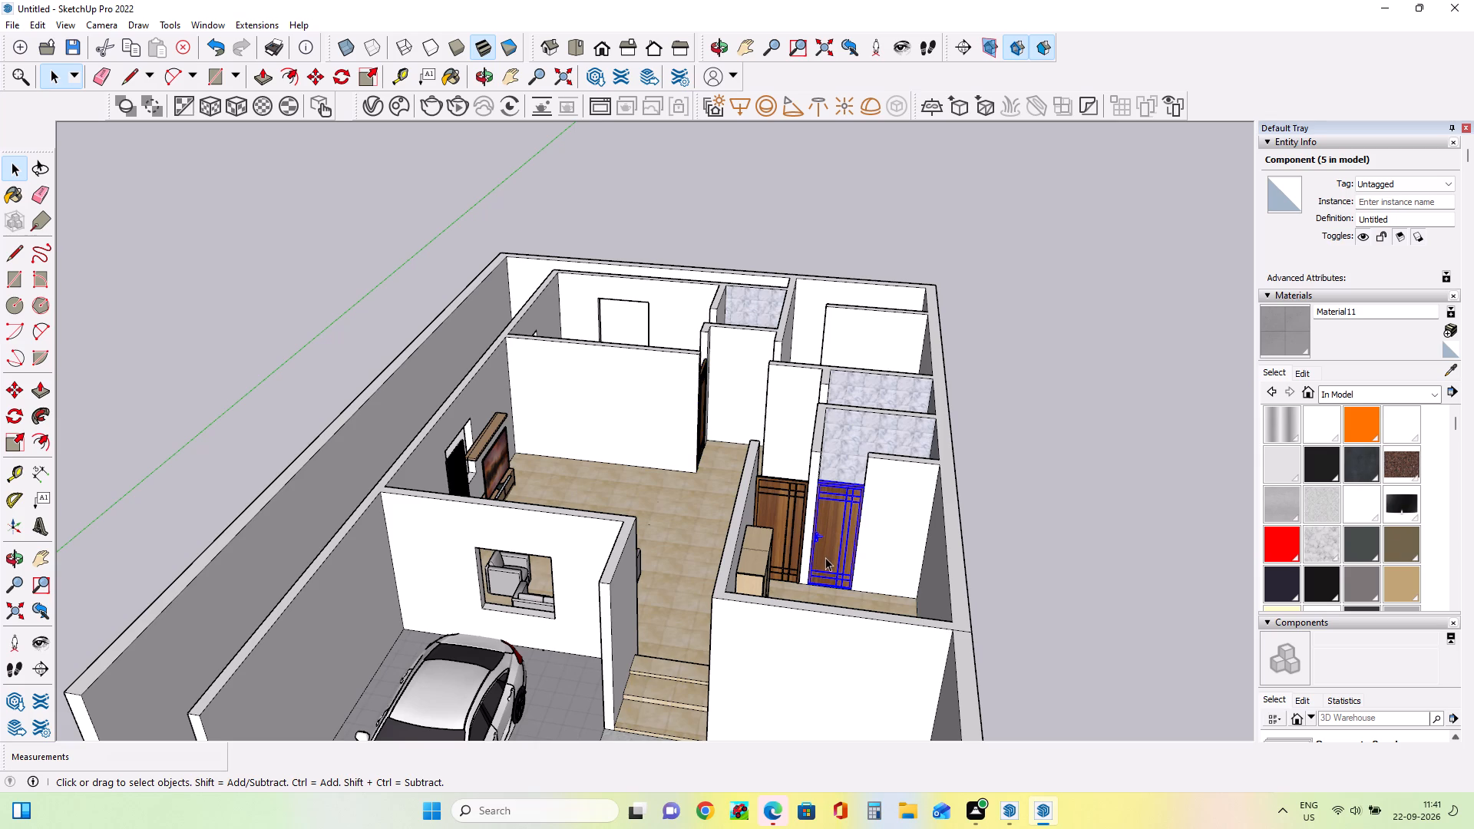
pyautogui.click(13, 391)
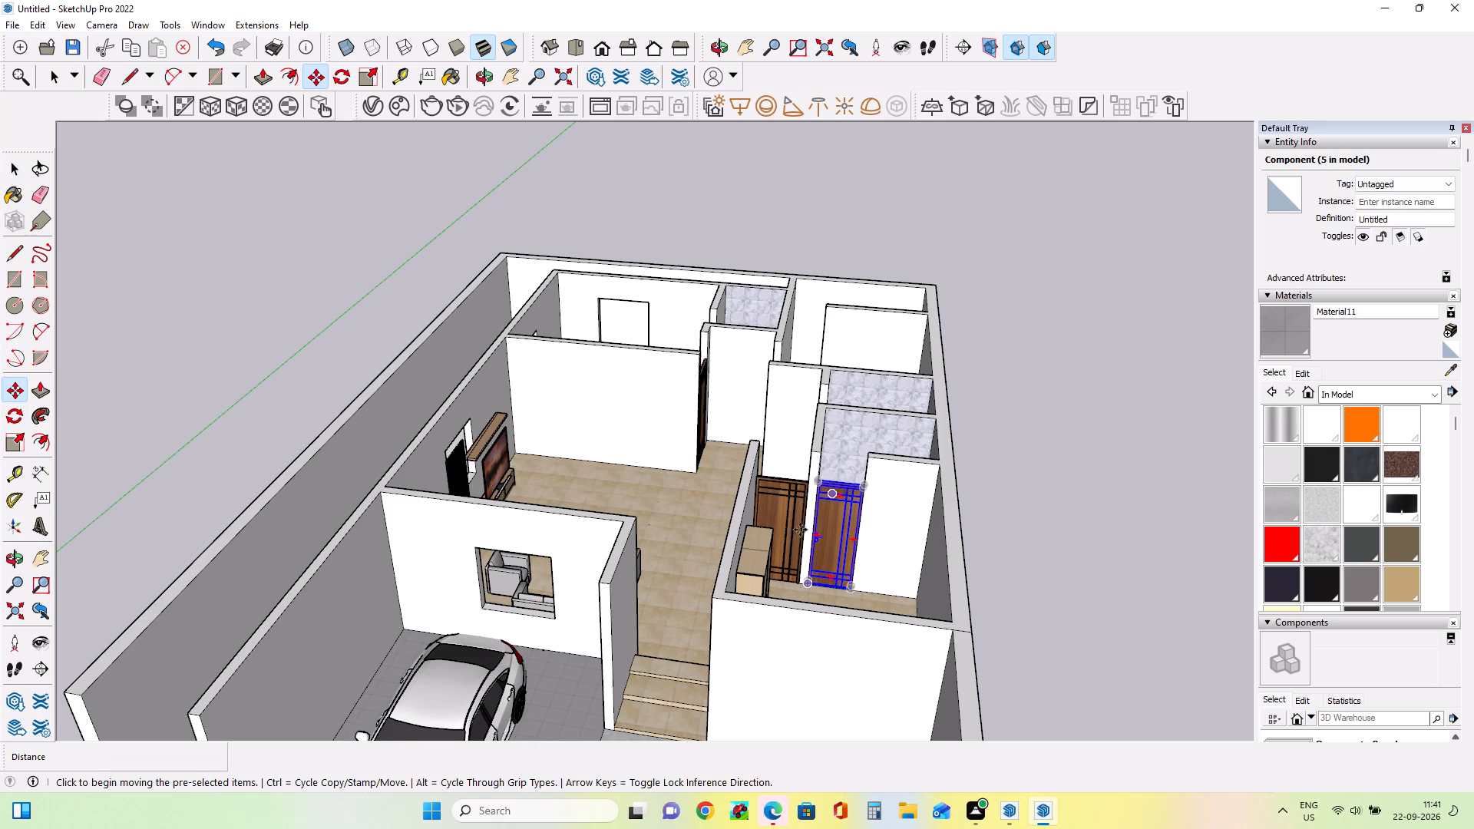
pyautogui.click(811, 583)
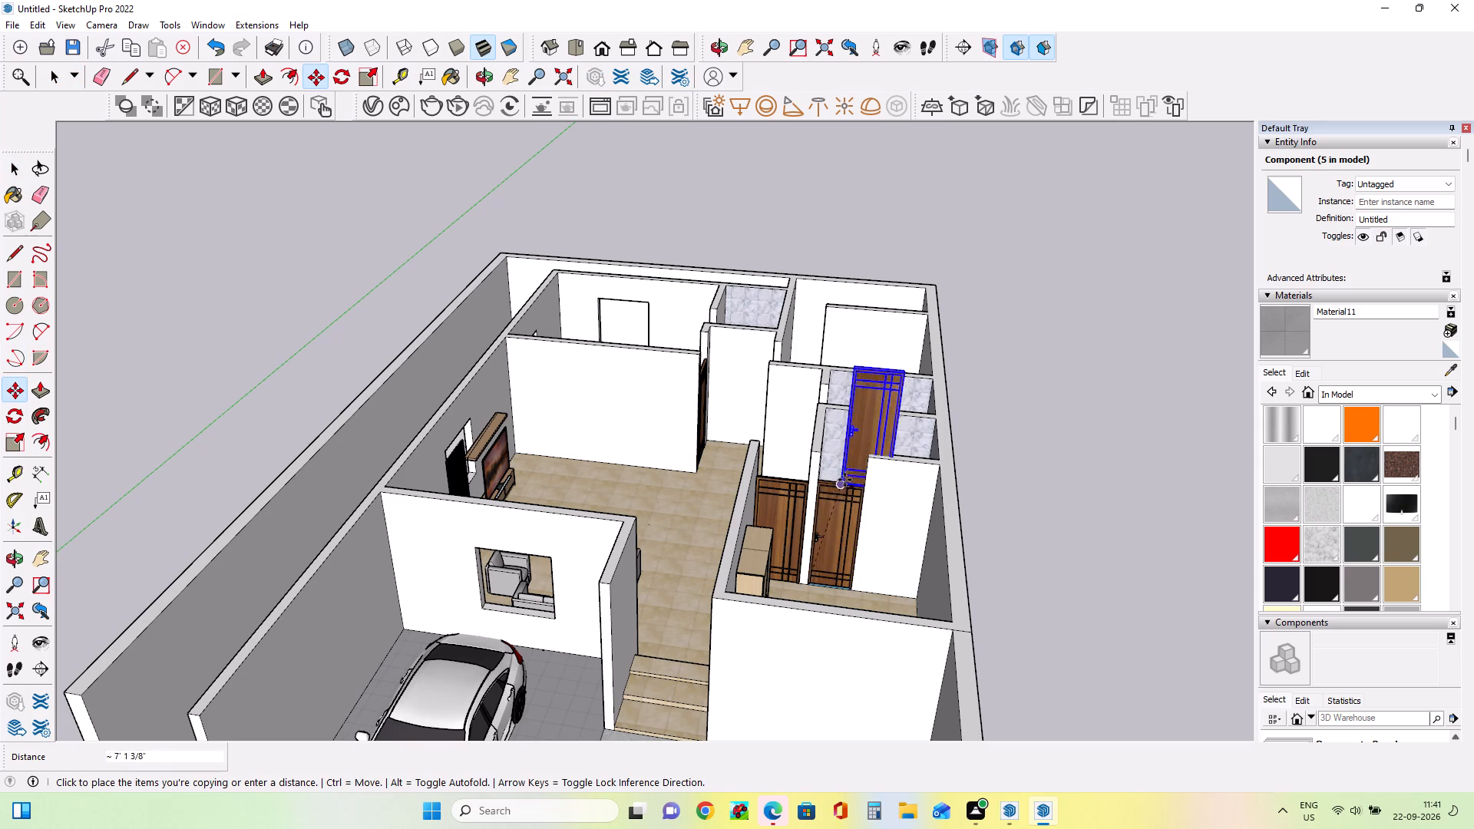
pyautogui.moveTo(852, 462); pyautogui.dragTo(849, 672, button='middle')
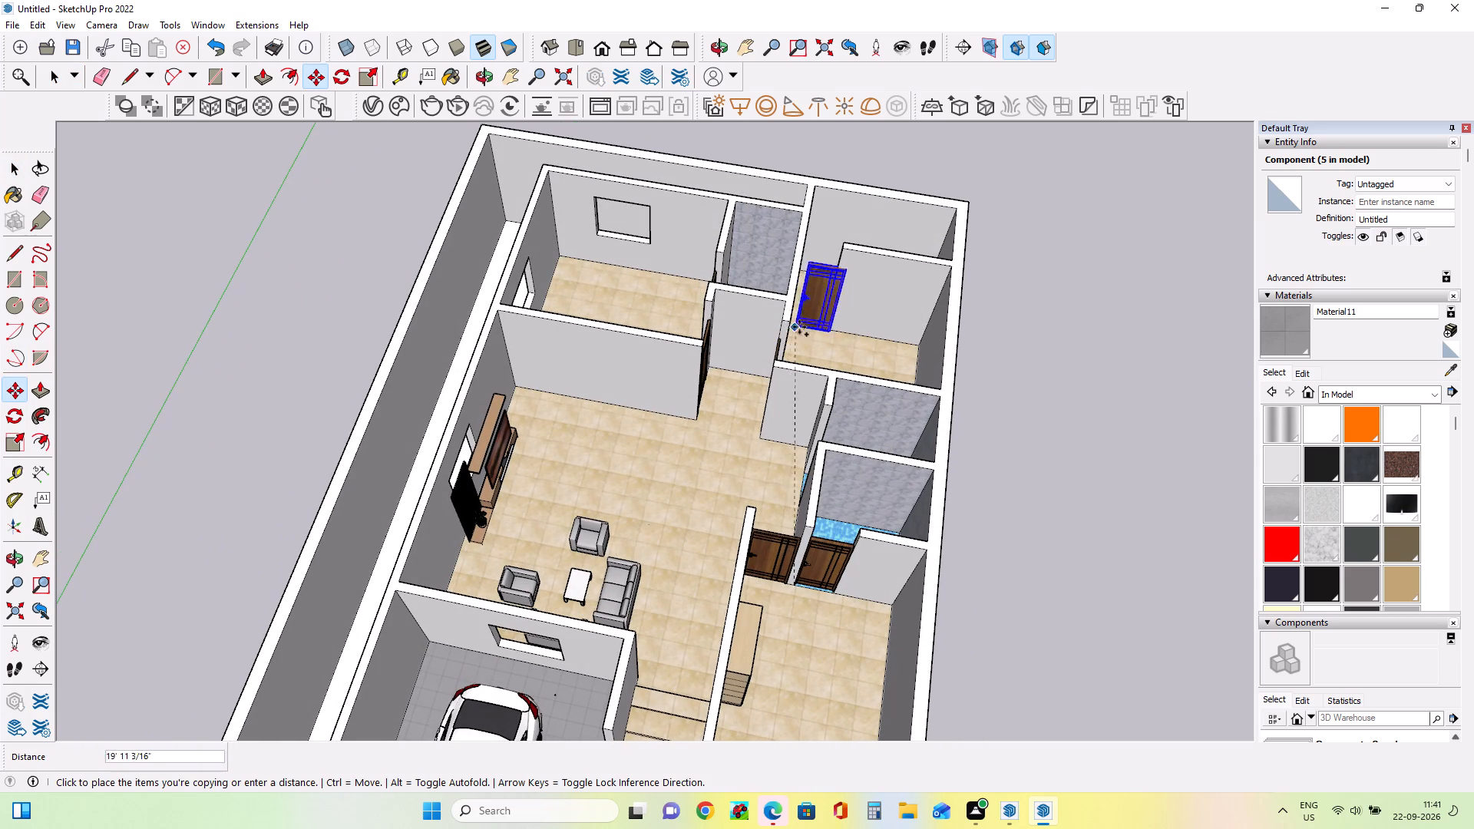
pyautogui.moveTo(831, 326); pyautogui.dragTo(763, 358, button='middle')
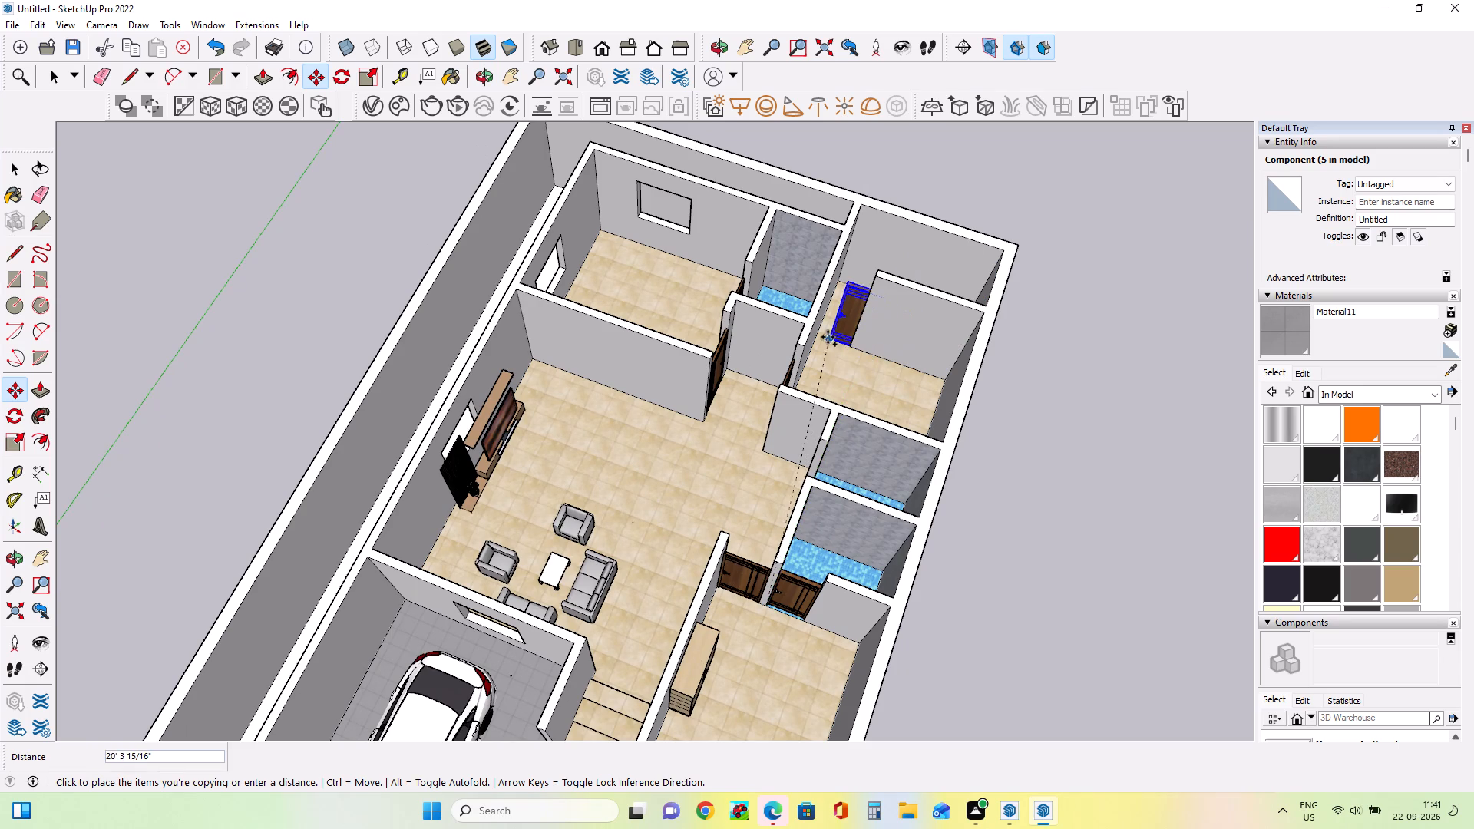
pyautogui.click(817, 342)
# Move the rear bedroom's door copy about 9 1/16" so its bottom corner meets the opening's wall corner.
pyautogui.scroll(3, 829, 344)
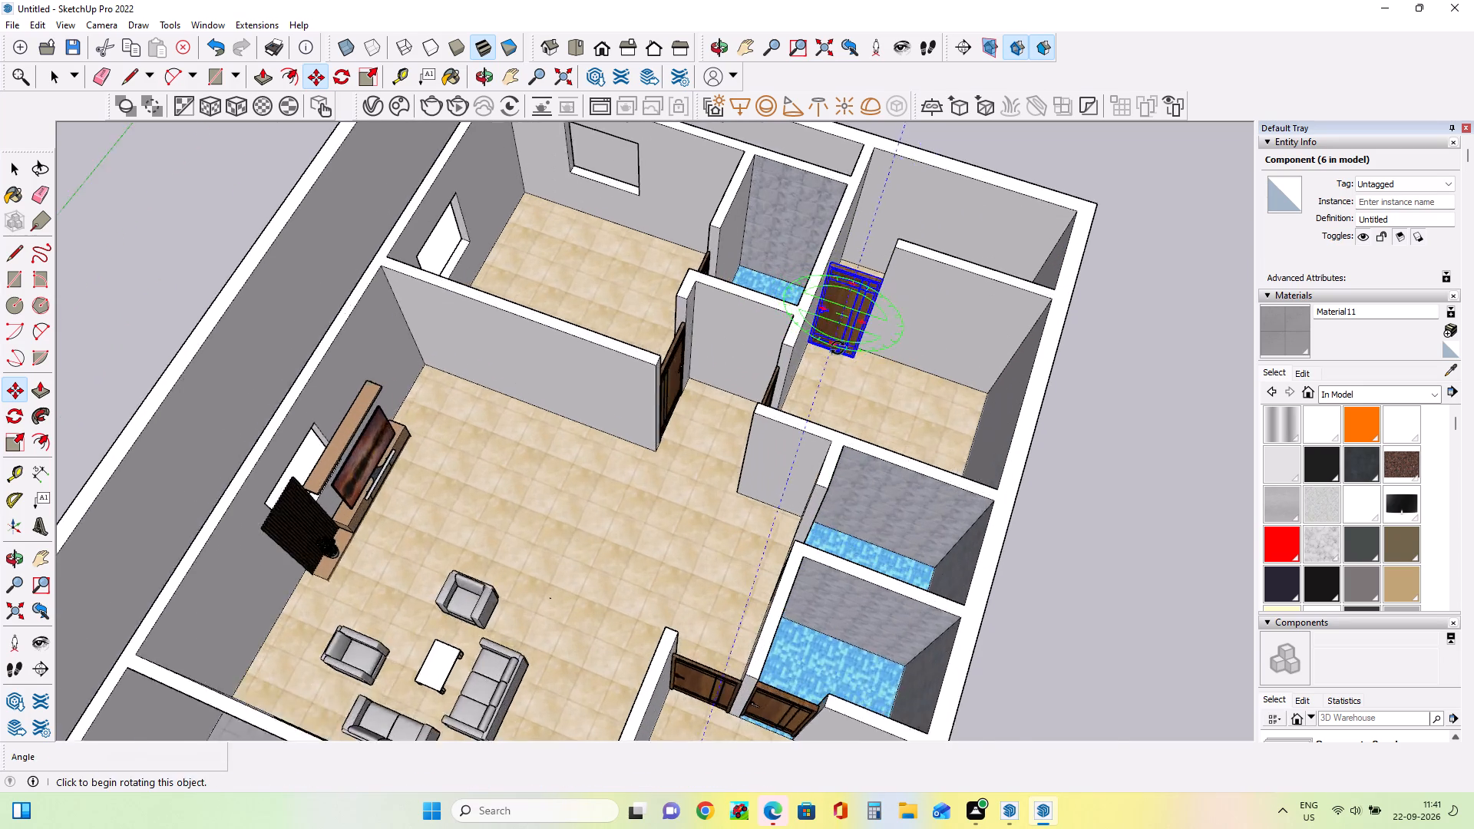
pyautogui.scroll(8, 838, 348)
pyautogui.click(848, 343)
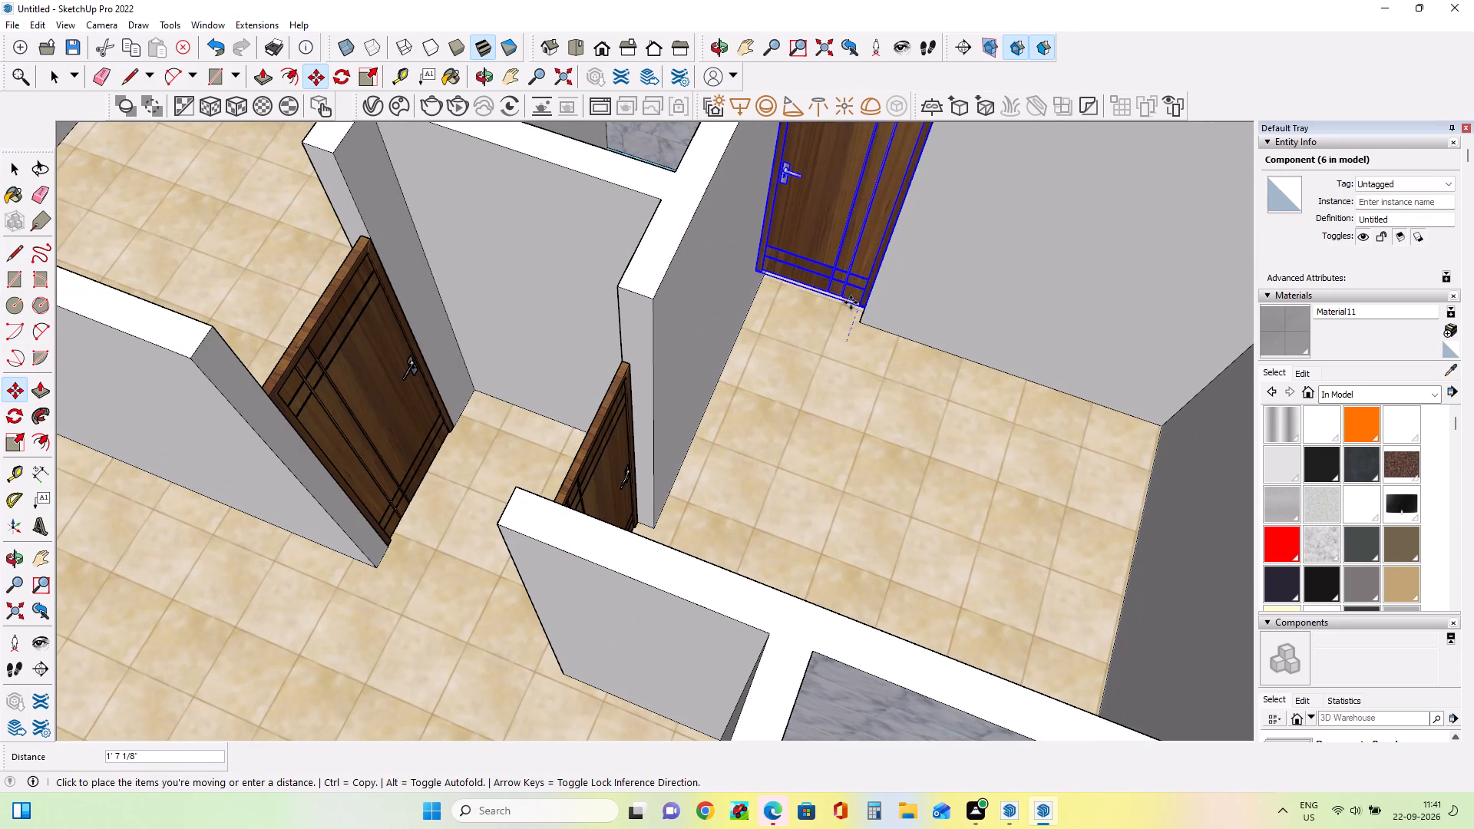
pyautogui.click(853, 315)
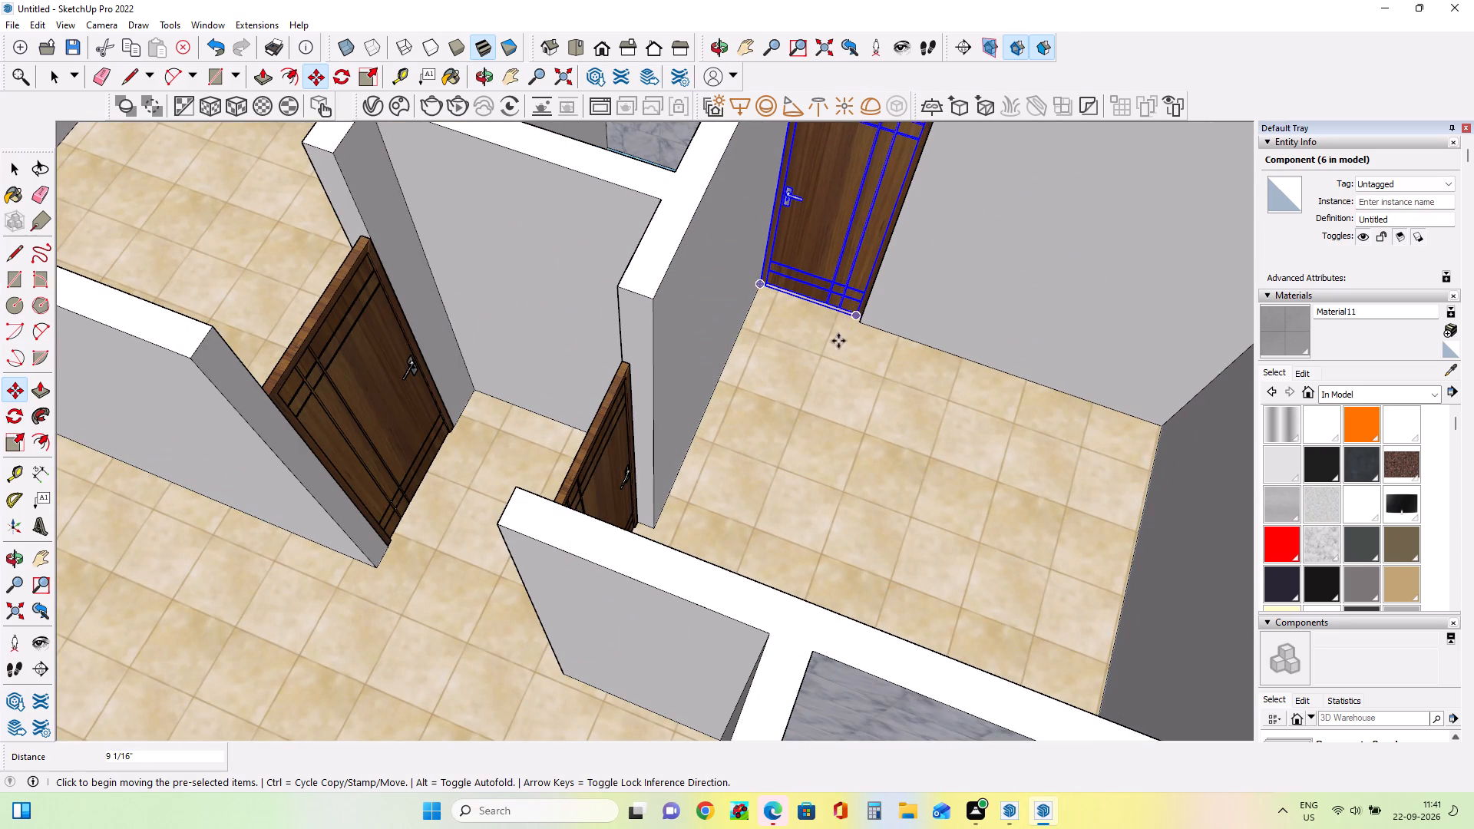
# Import the SketchUp file named Component from the Downloads folder.
pyautogui.scroll(-15, 865, 386)
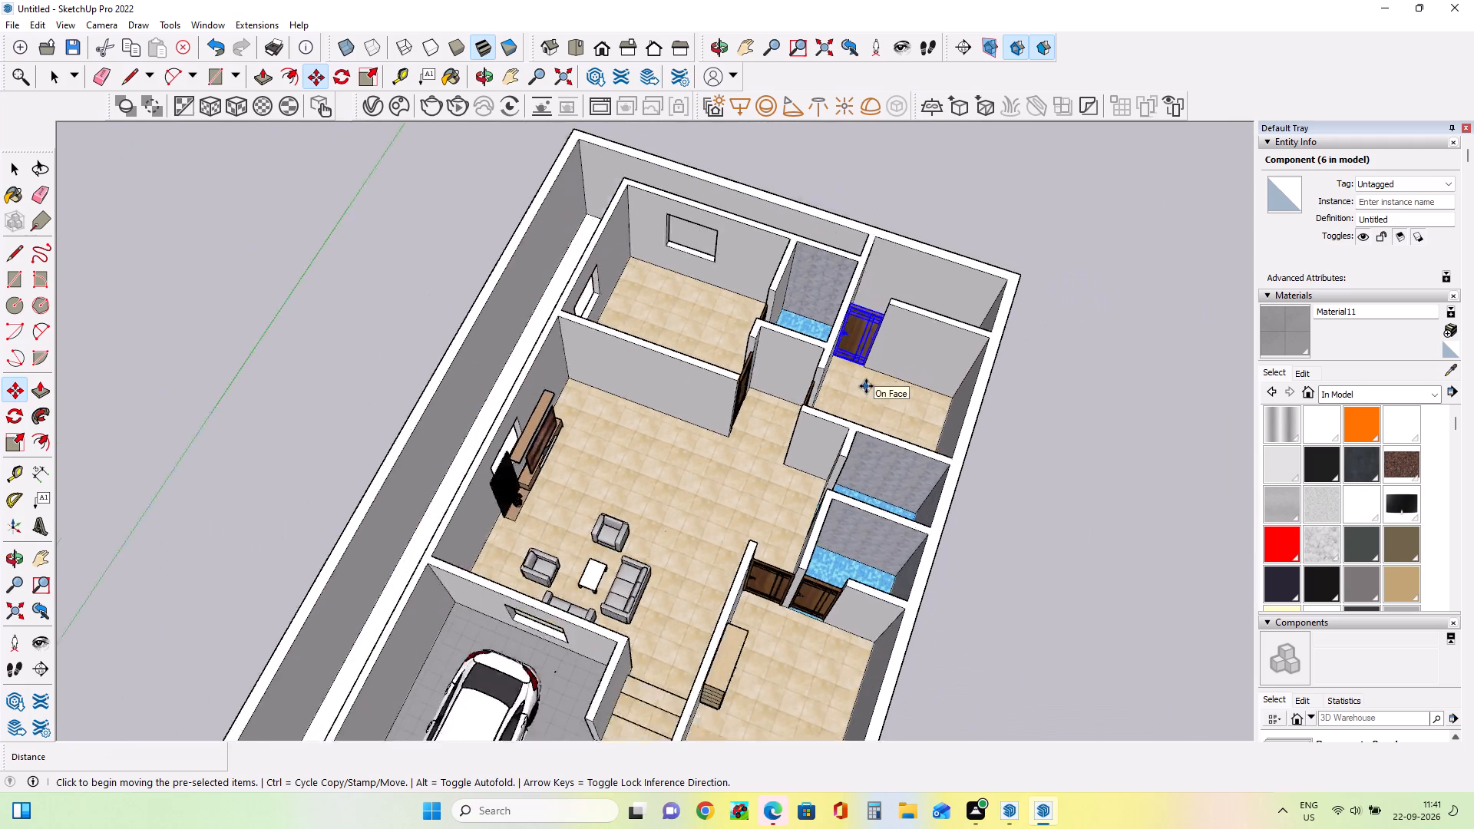
pyautogui.moveTo(732, 443); pyautogui.dragTo(850, 398, button='middle')
pyautogui.scroll(-5, 765, 497)
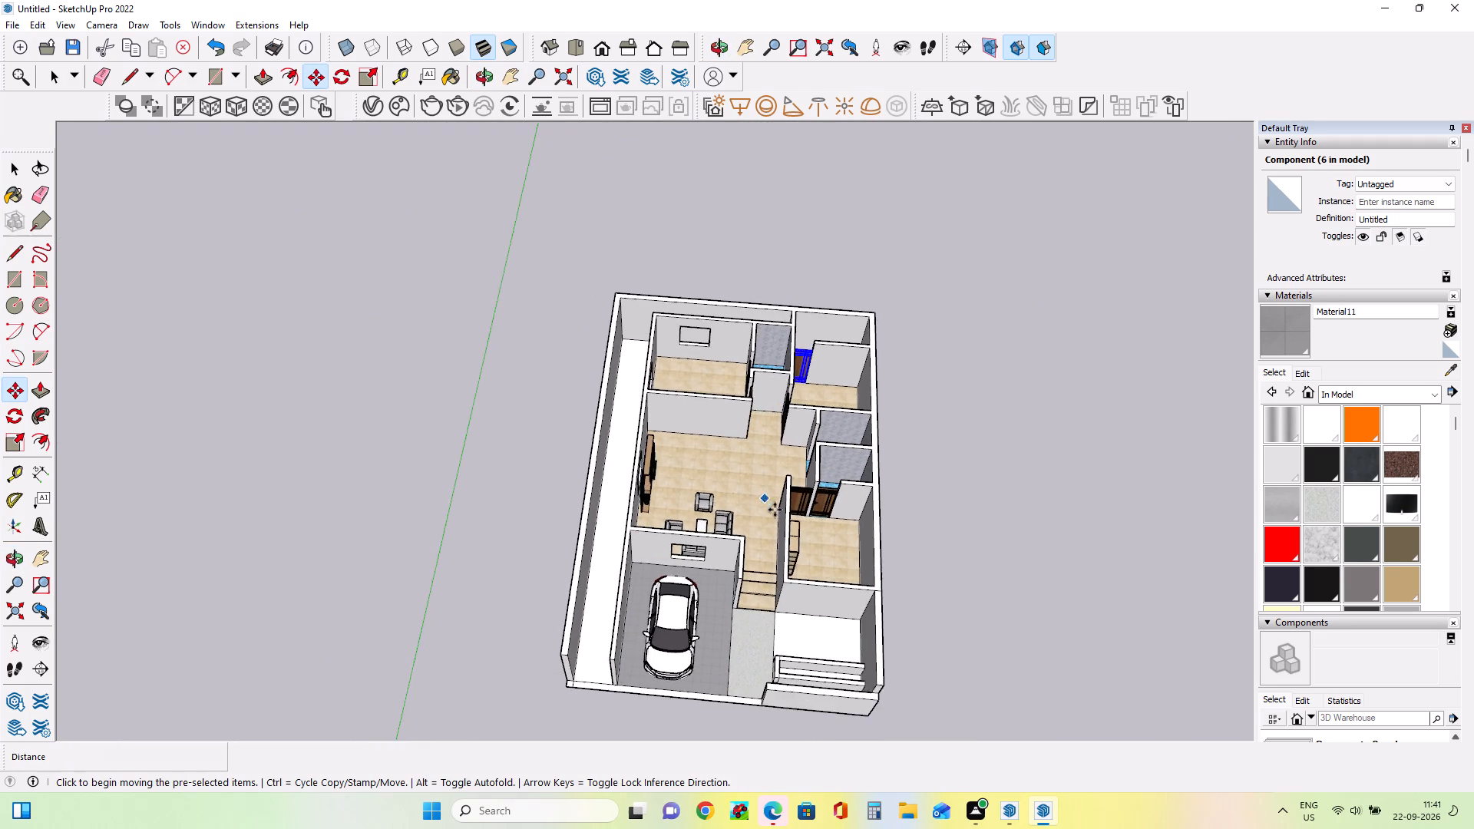
pyautogui.moveTo(775, 510); pyautogui.dragTo(873, 527, button='middle')
pyautogui.scroll(3, 805, 570)
pyautogui.moveTo(805, 570); pyautogui.dragTo(812, 573, button='middle')
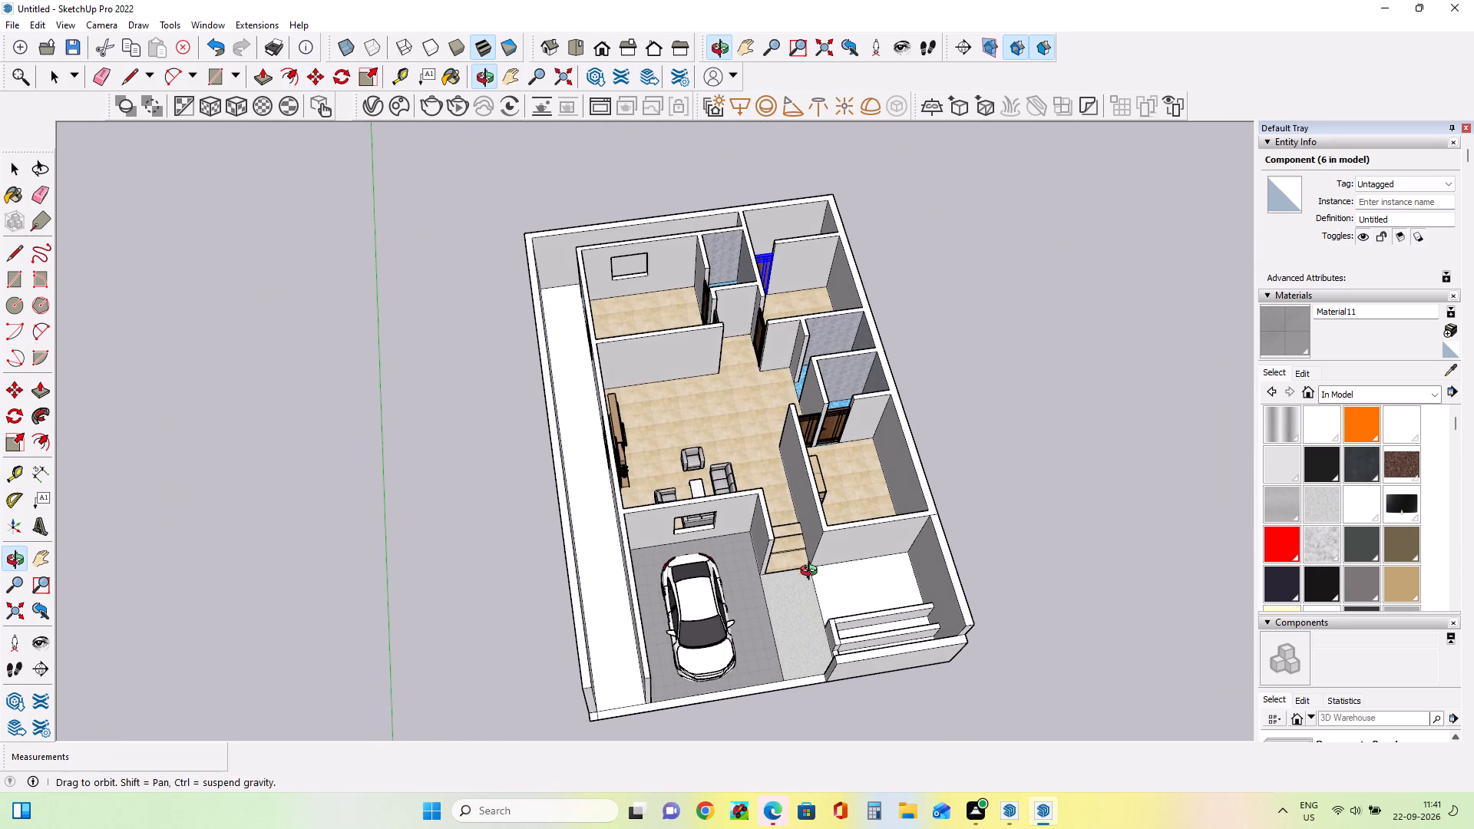
pyautogui.moveTo(812, 573); pyautogui.dragTo(818, 580, button='middle')
pyautogui.click(14, 27)
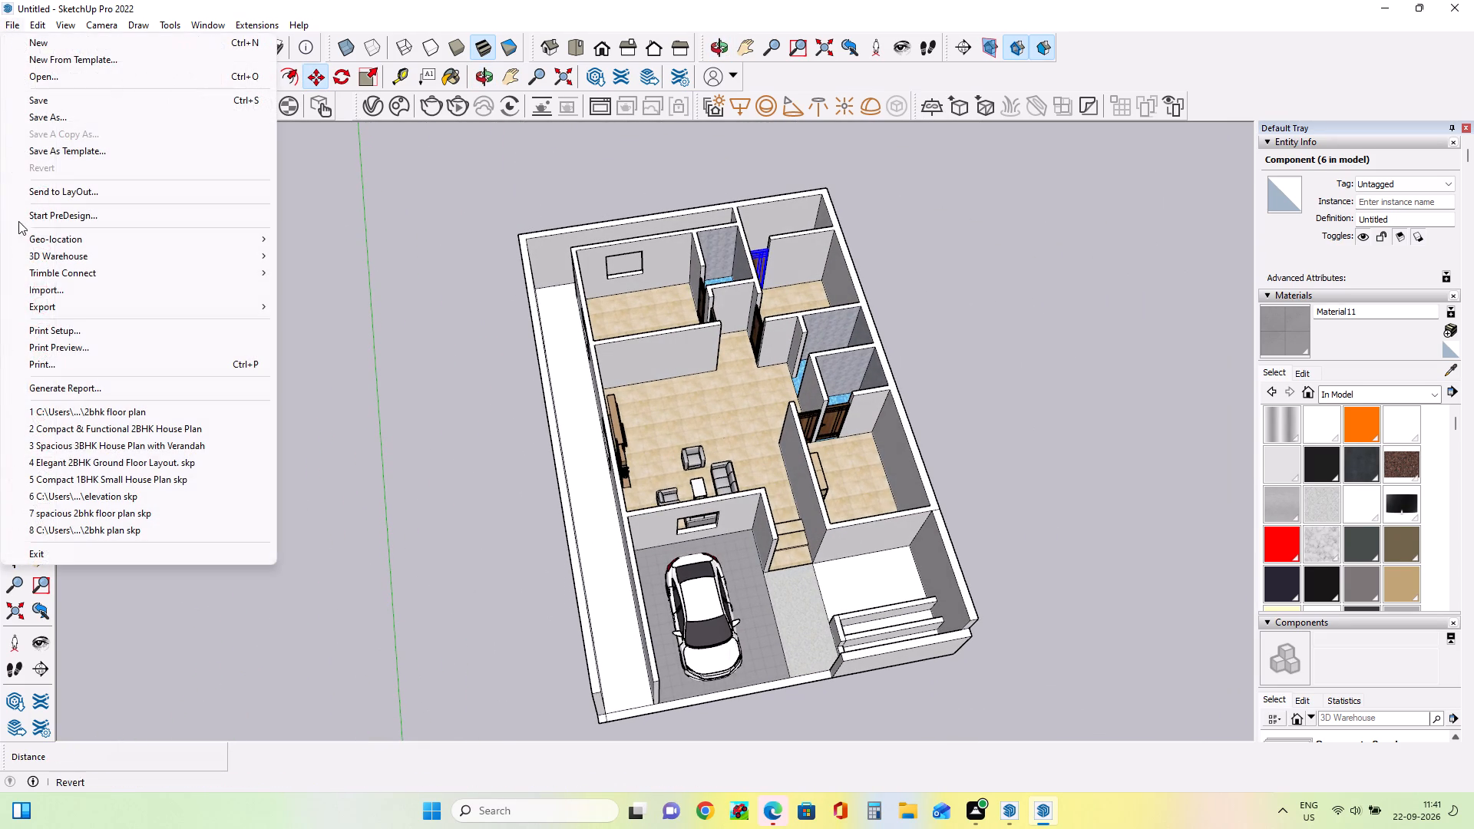
pyautogui.click(45, 292)
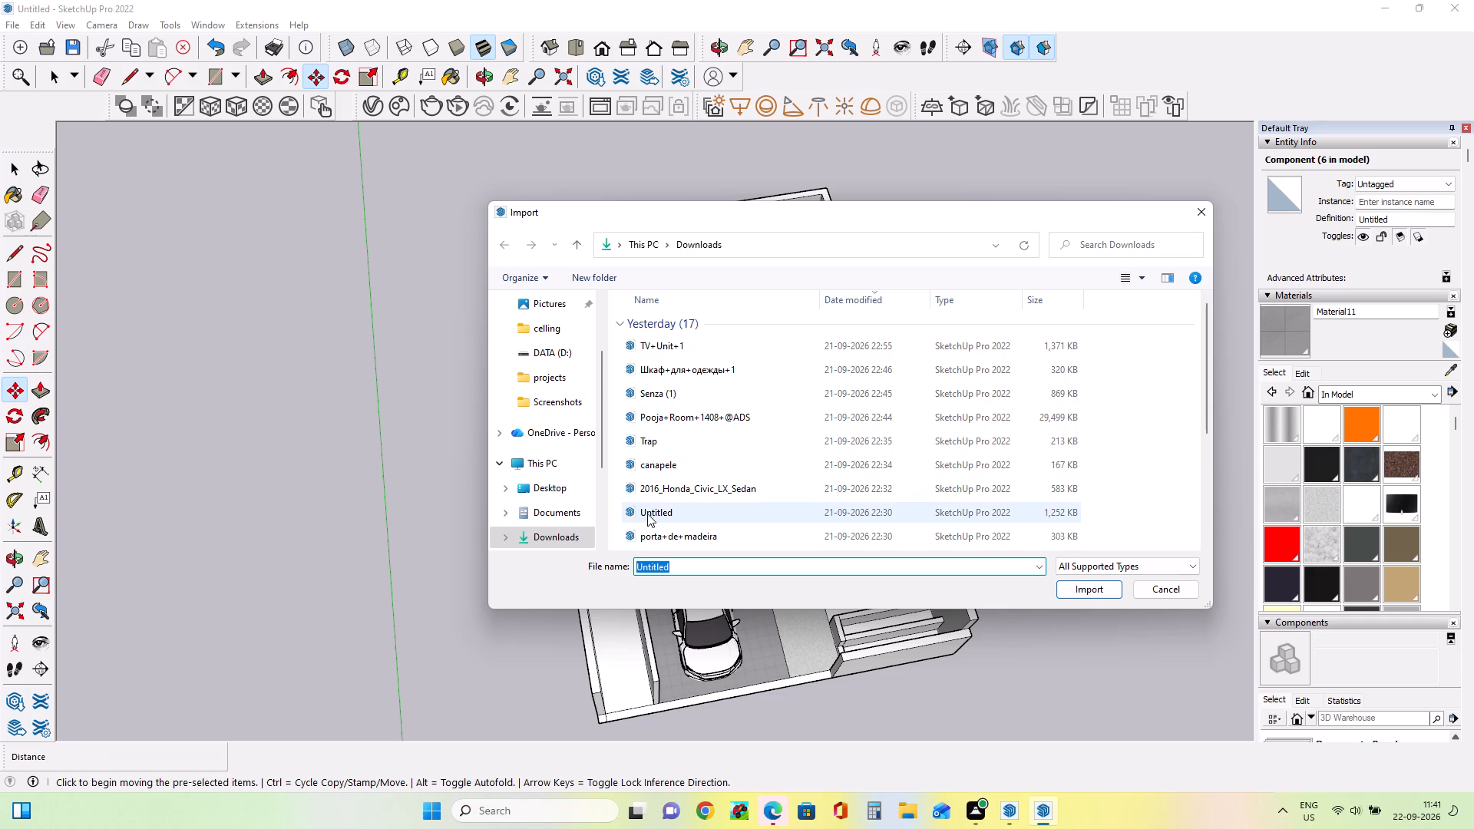
pyautogui.scroll(-1, 702, 520)
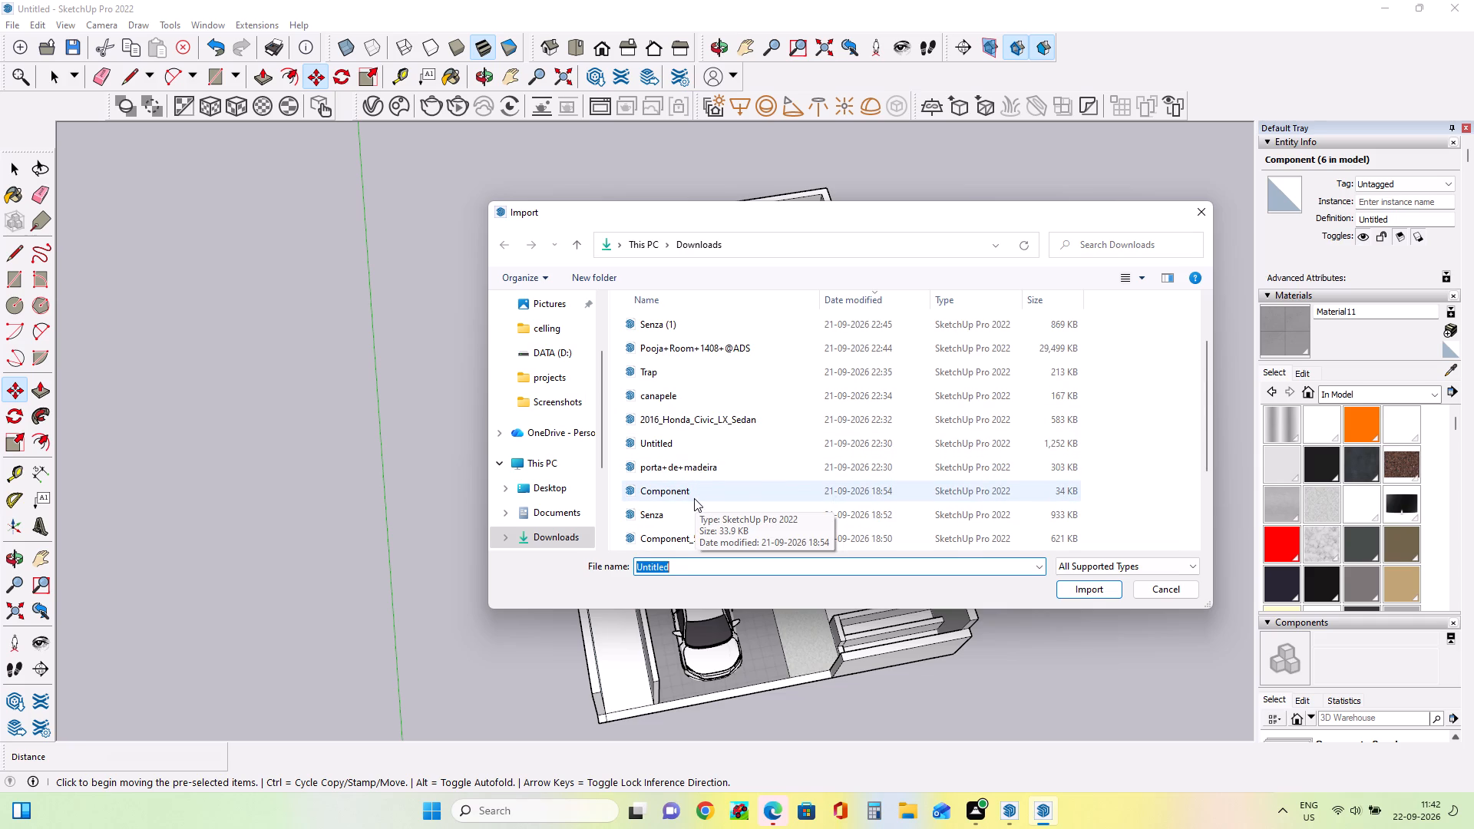
pyautogui.scroll(2, 693, 497)
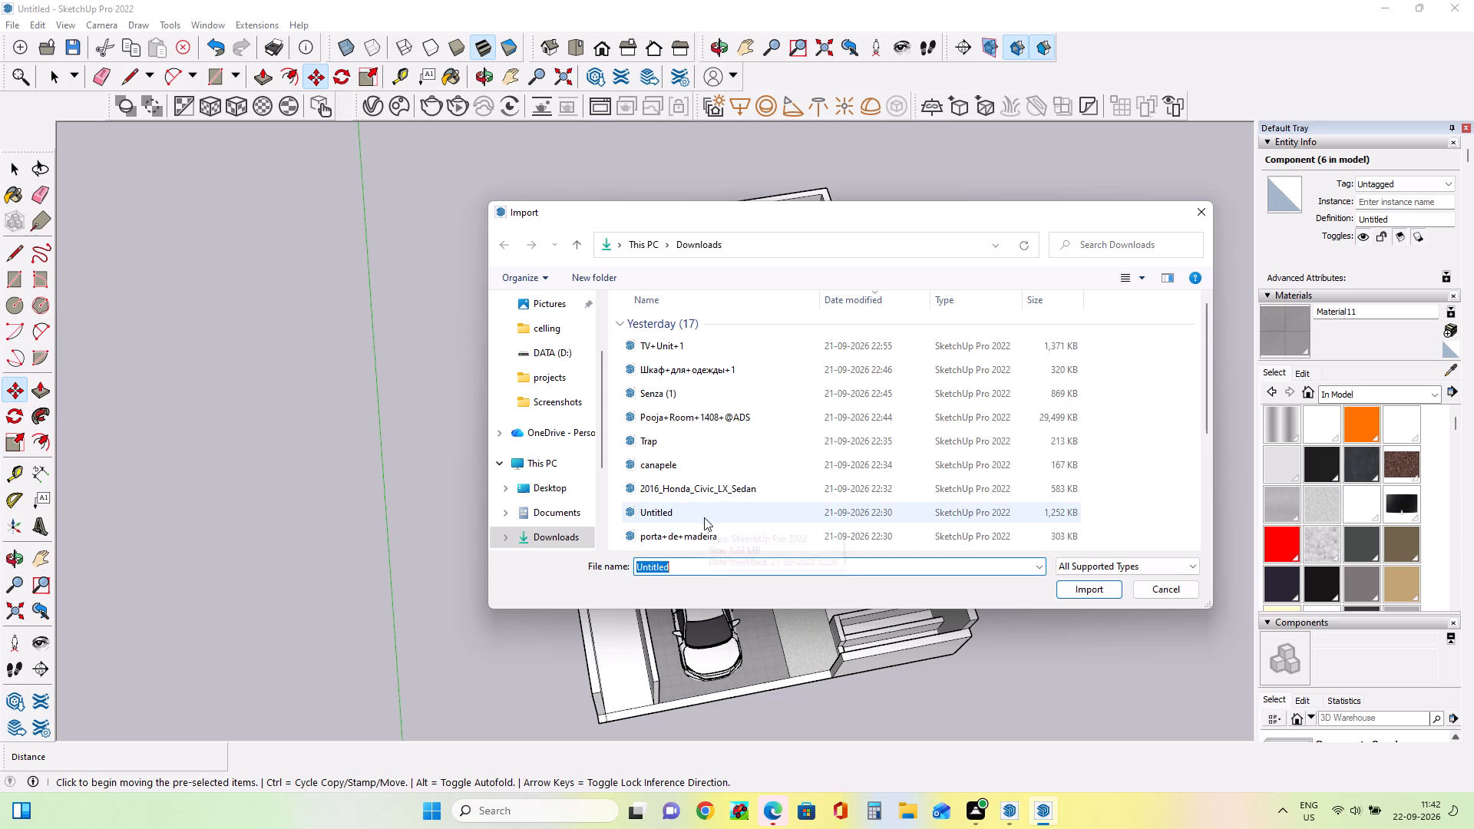
pyautogui.scroll(-1, 708, 536)
pyautogui.click(708, 467)
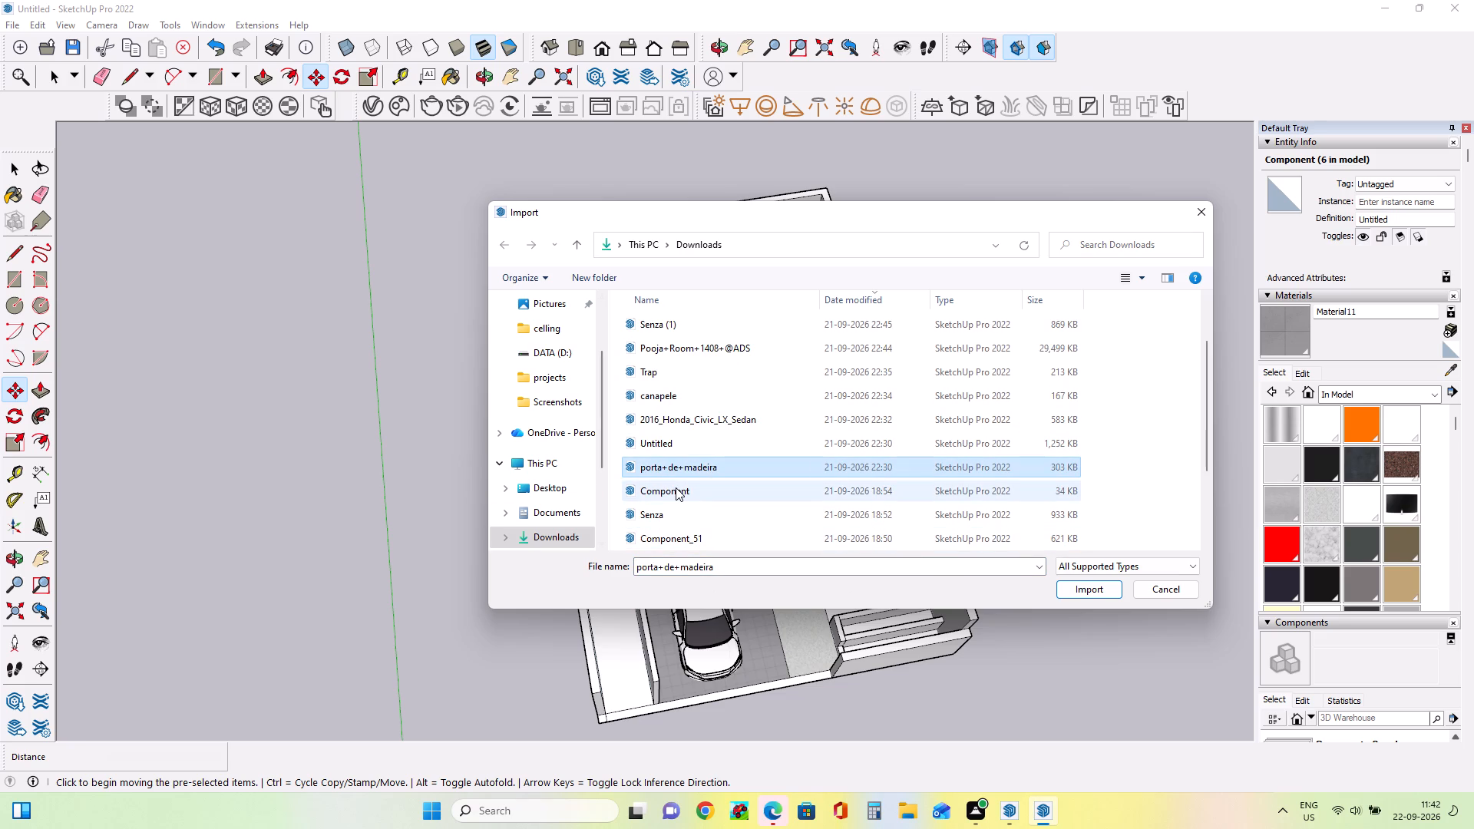
pyautogui.click(680, 490)
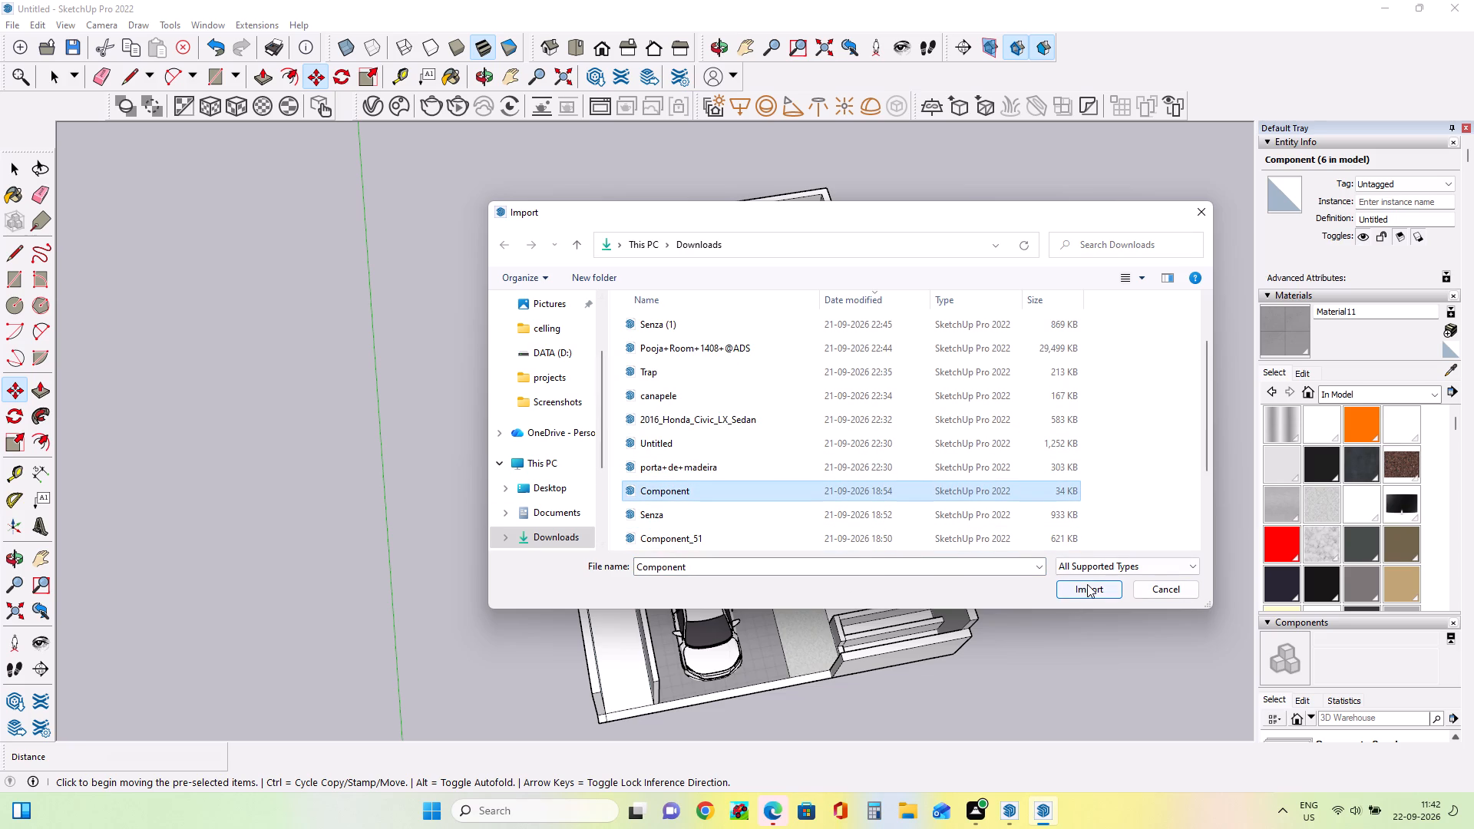
pyautogui.click(1087, 584)
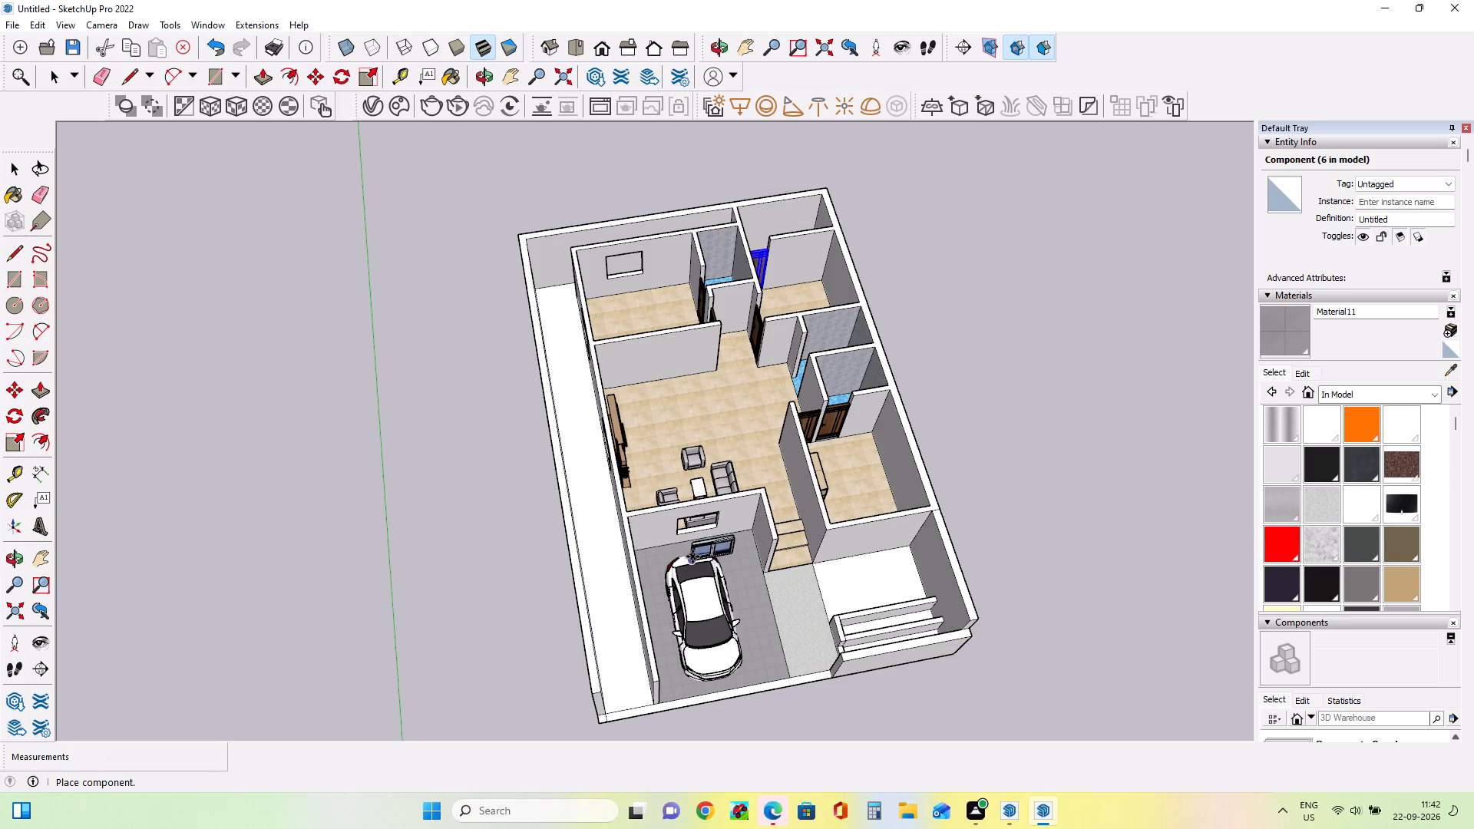
# Place the imported aluminium window at the bottom corner of the wall opening between the car porch and living hall.
pyautogui.scroll(7, 692, 555)
pyautogui.moveTo(690, 540); pyautogui.dragTo(676, 454, button='middle')
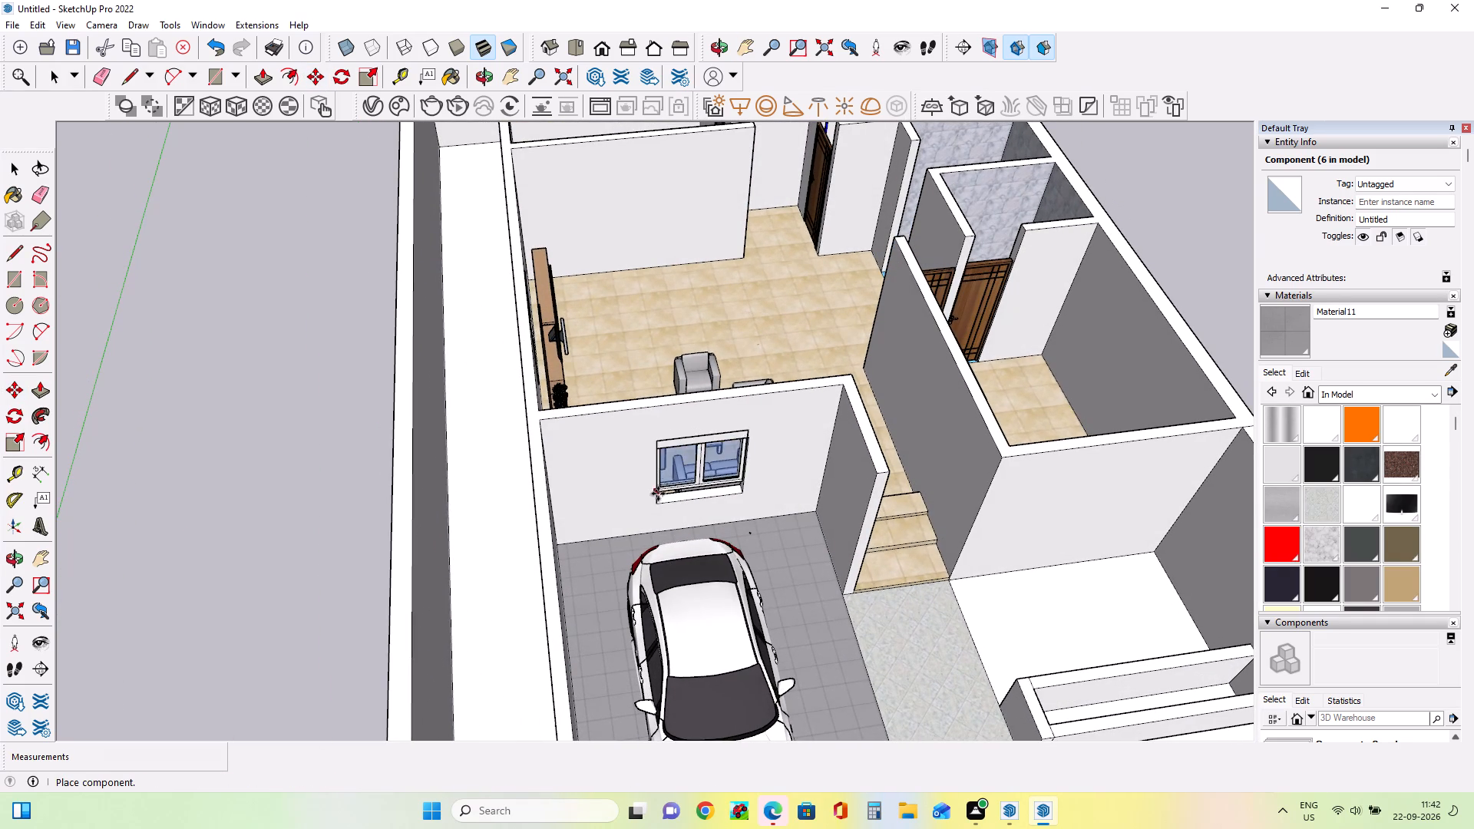
pyautogui.click(659, 499)
# Scale the window's height by about 1.11 along the blue axis to reach the top of the opening.
pyautogui.scroll(4, 753, 481)
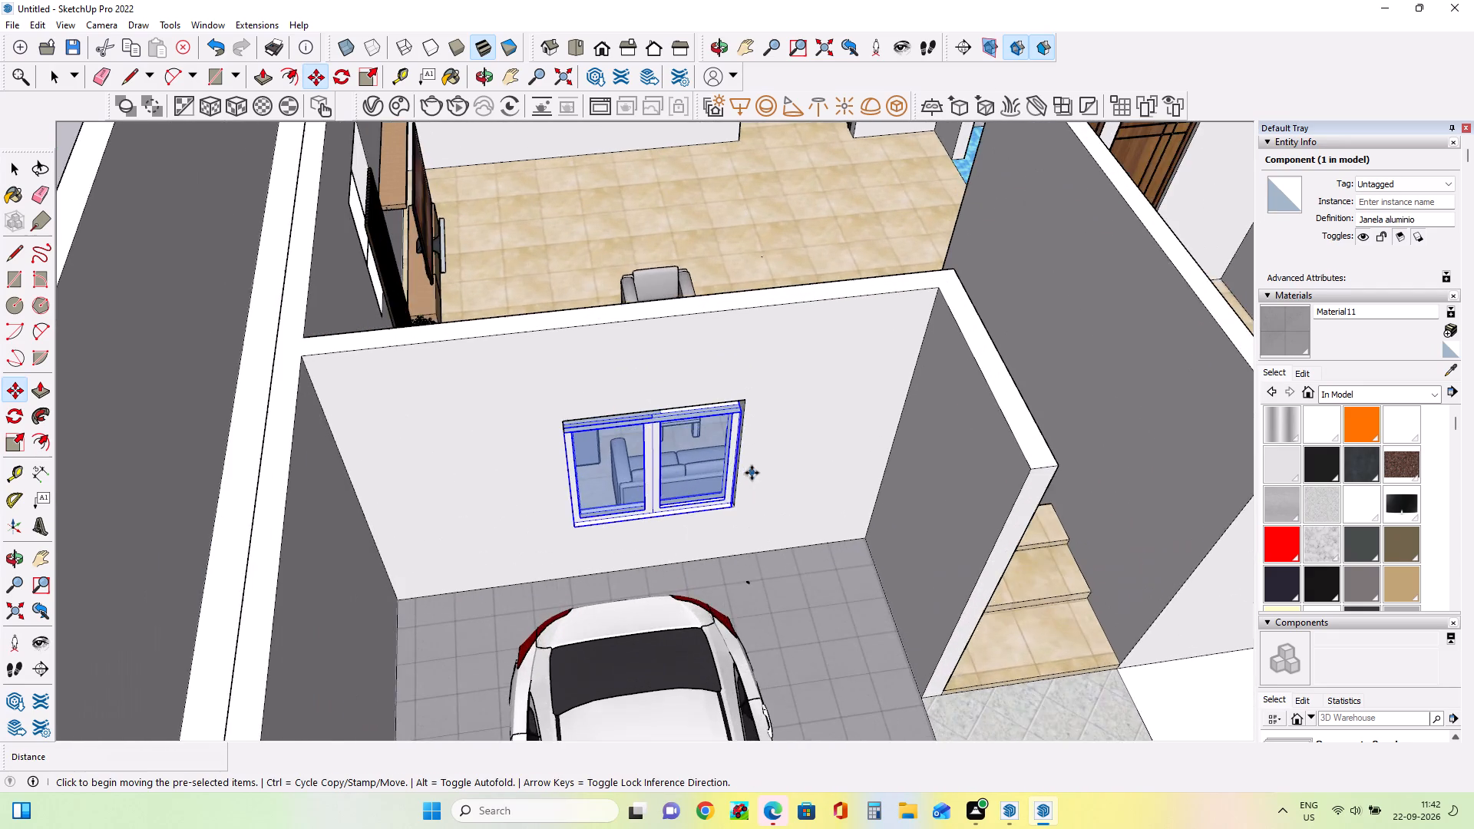
pyautogui.scroll(3, 752, 473)
pyautogui.moveTo(752, 473); pyautogui.dragTo(706, 445, button='middle')
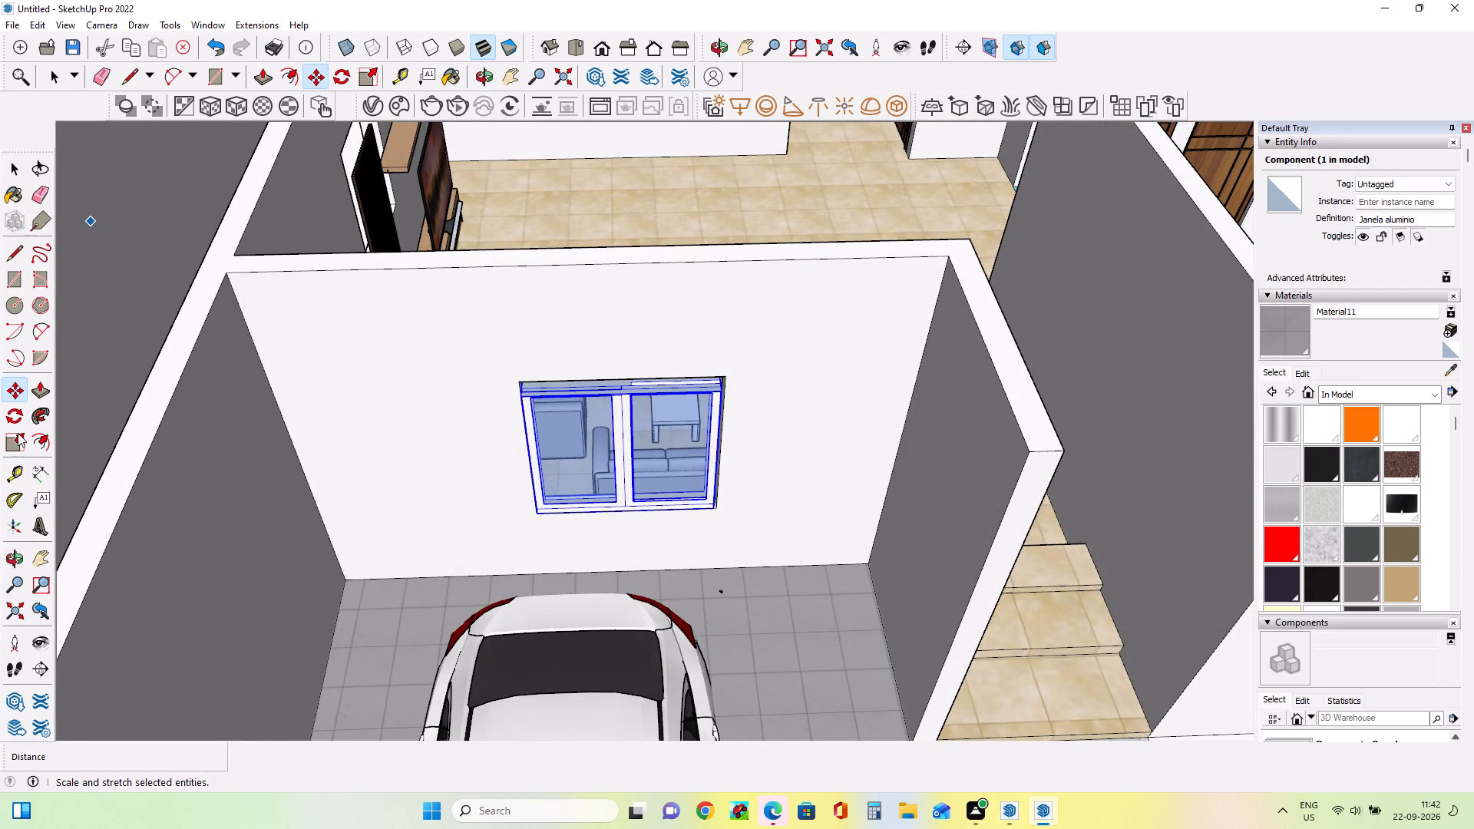
pyautogui.click(18, 433)
pyautogui.click(617, 383)
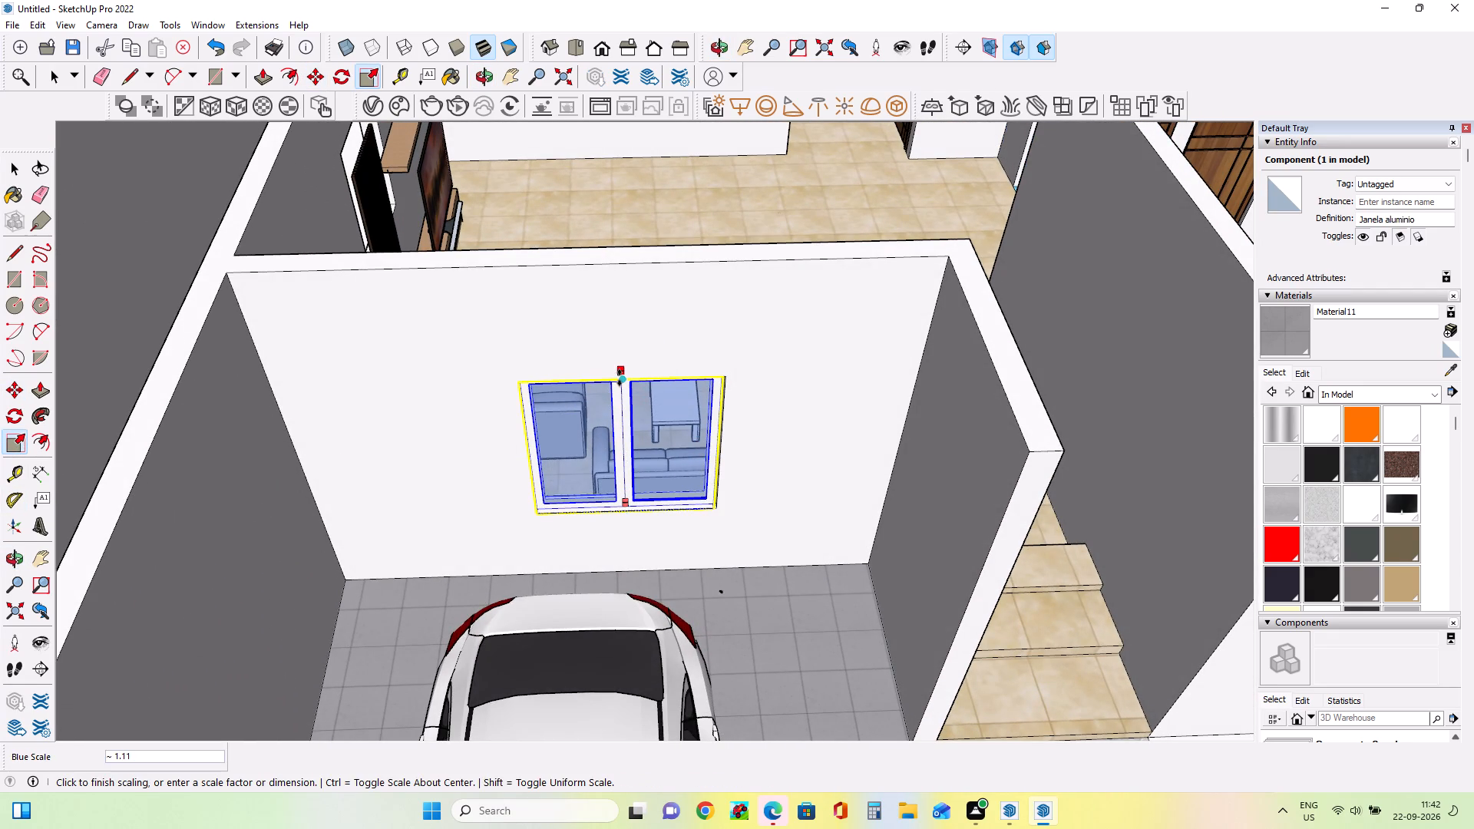
pyautogui.click(620, 378)
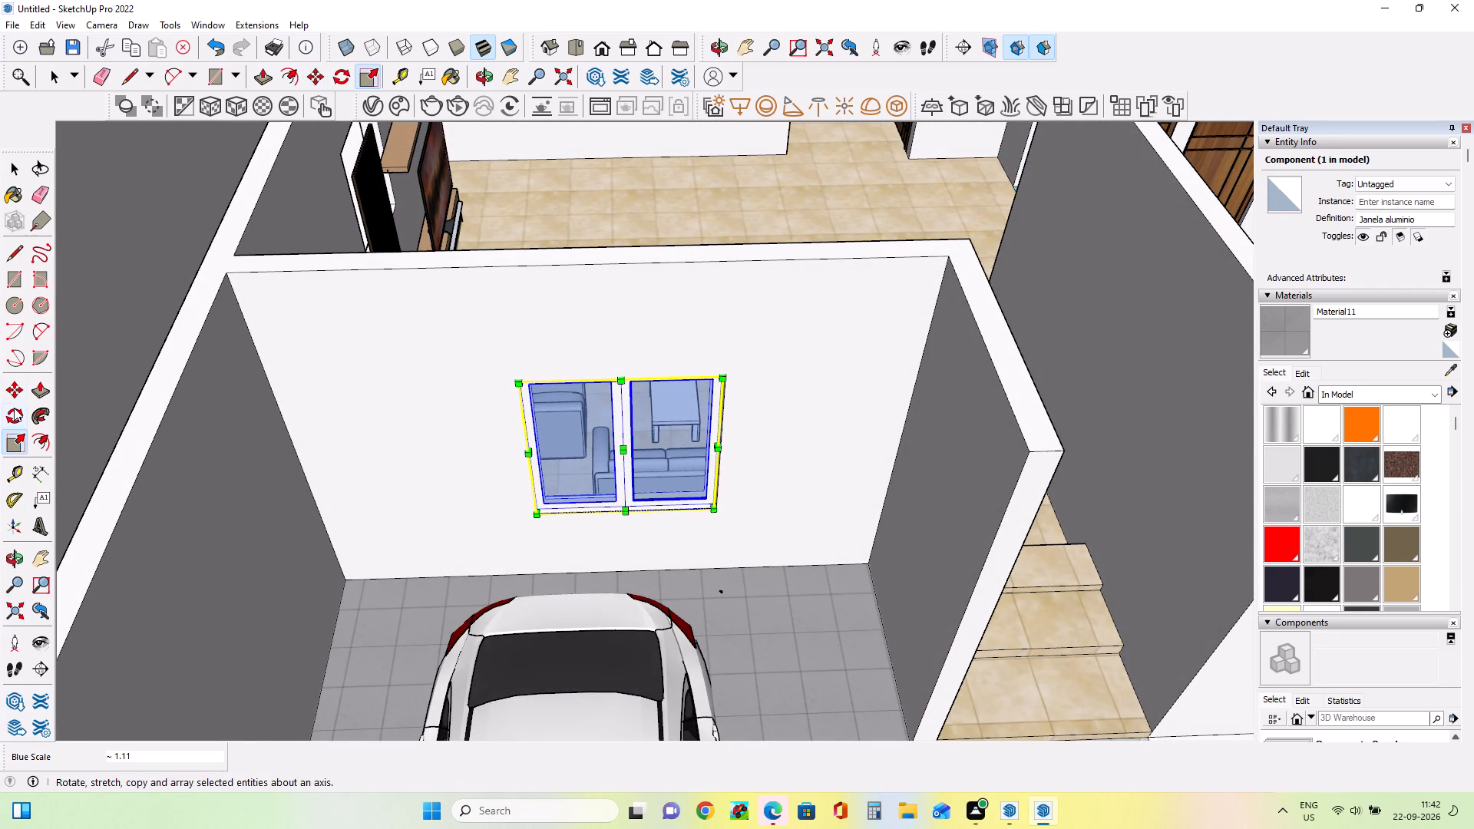
# Copy the car porch window about 30' 10 11/16" into the back-wall opening of the rear bedroom behind the living hall.
pyautogui.click(16, 390)
pyautogui.click(540, 513)
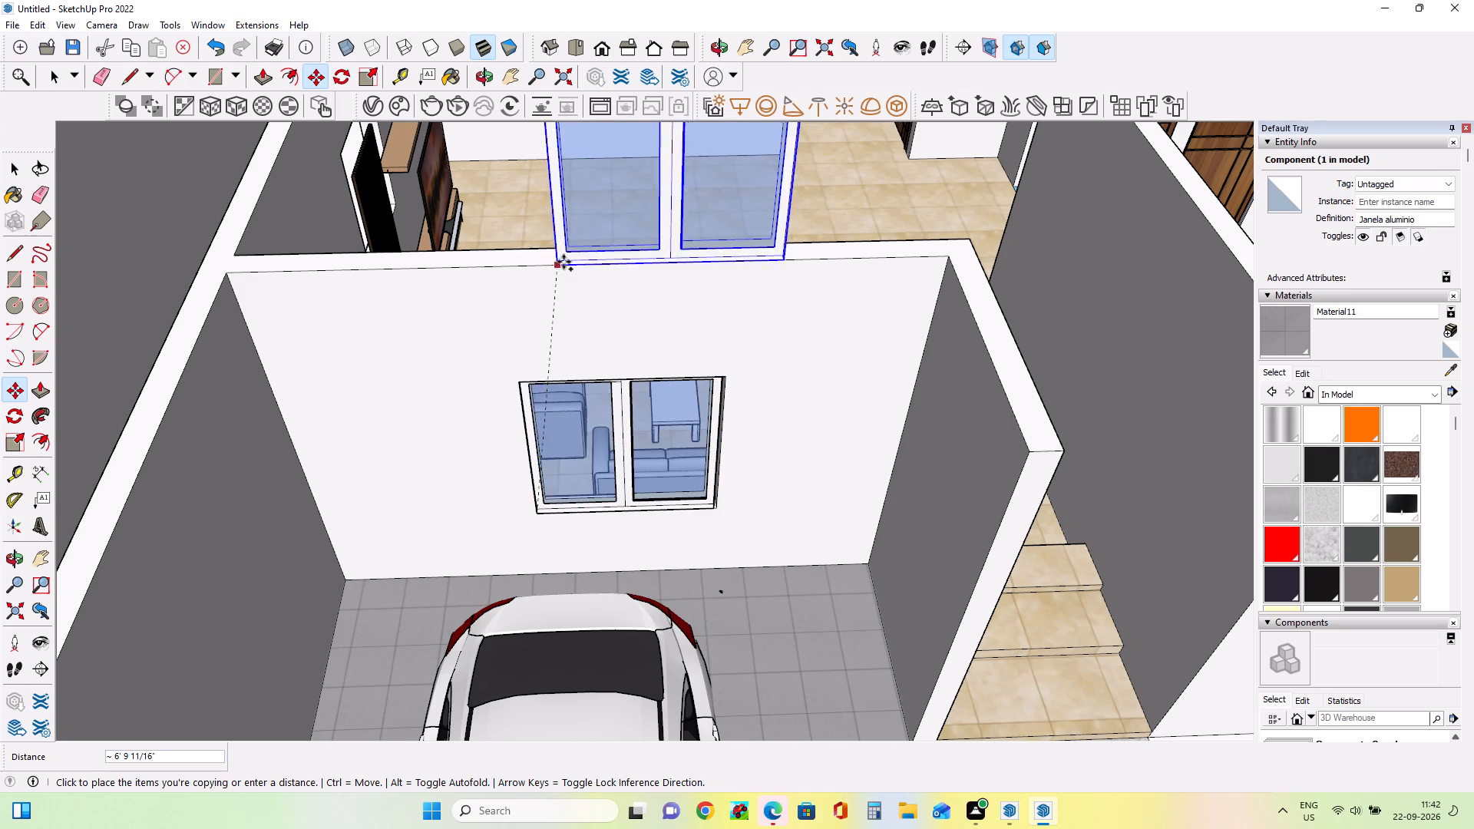
pyautogui.scroll(-5, 572, 243)
pyautogui.moveTo(575, 238); pyautogui.dragTo(601, 481, button='middle')
pyautogui.scroll(-11, 603, 481)
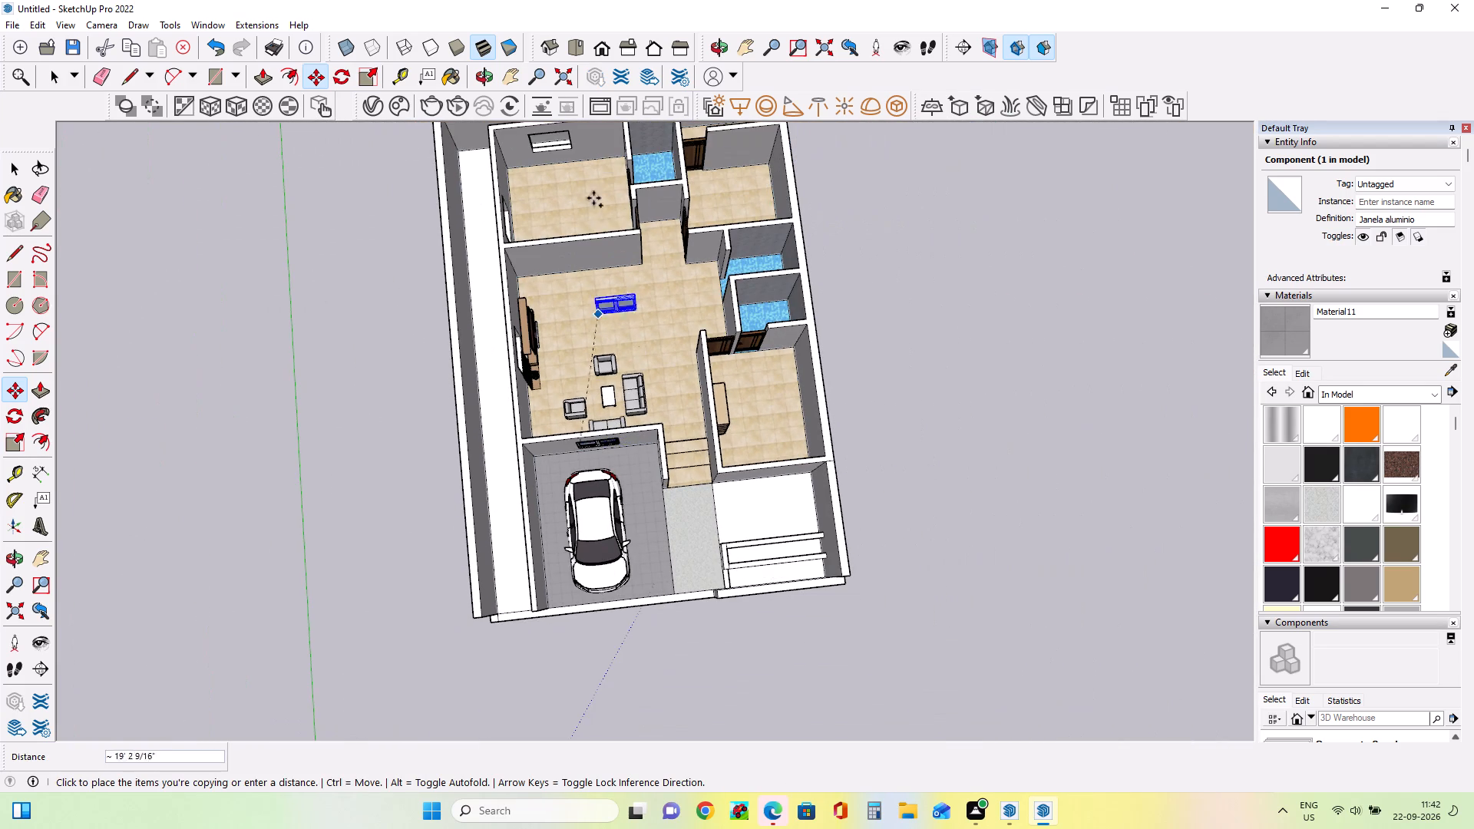
pyautogui.scroll(5, 536, 150)
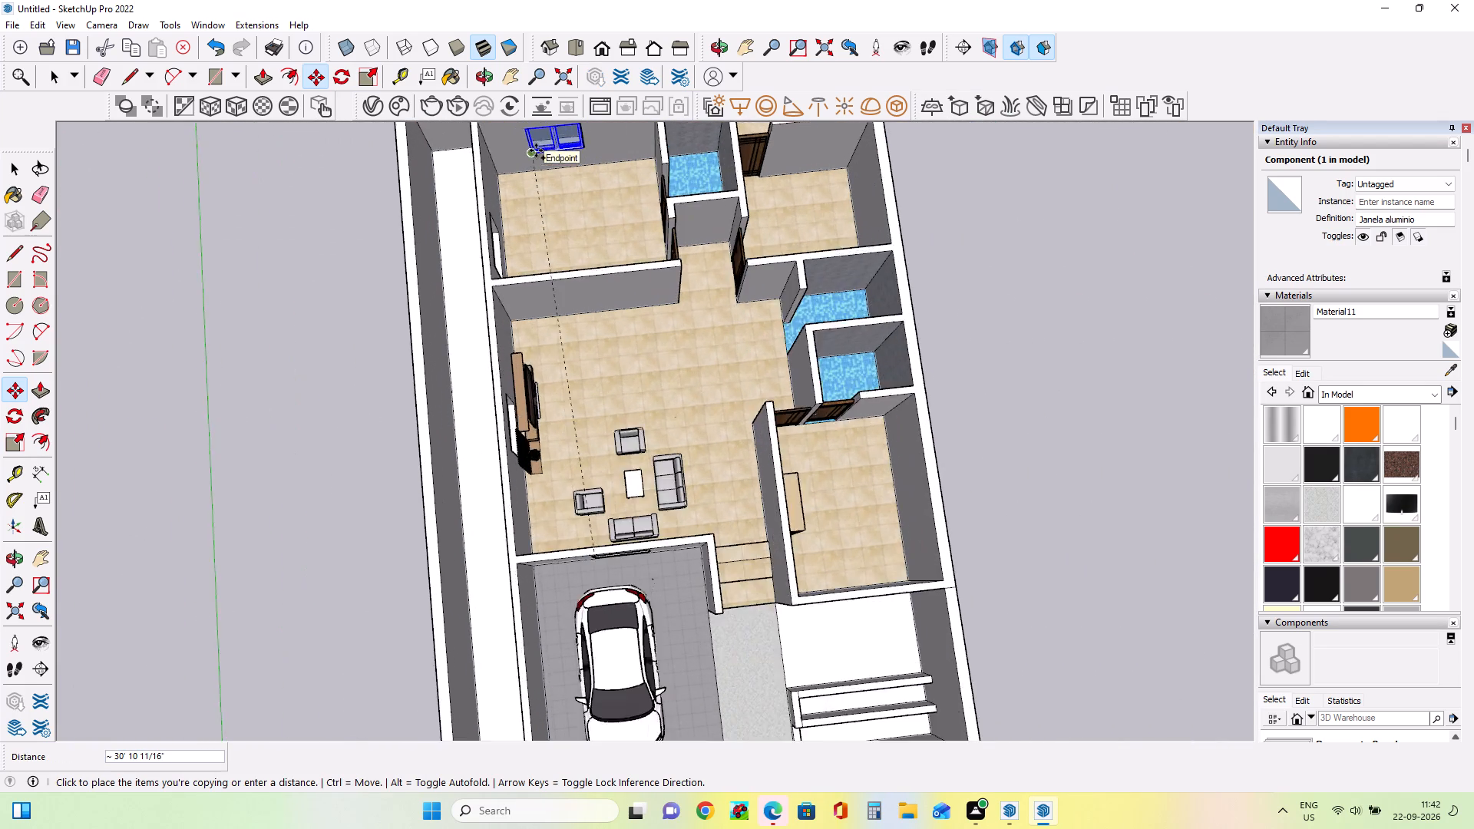
pyautogui.scroll(12, 536, 150)
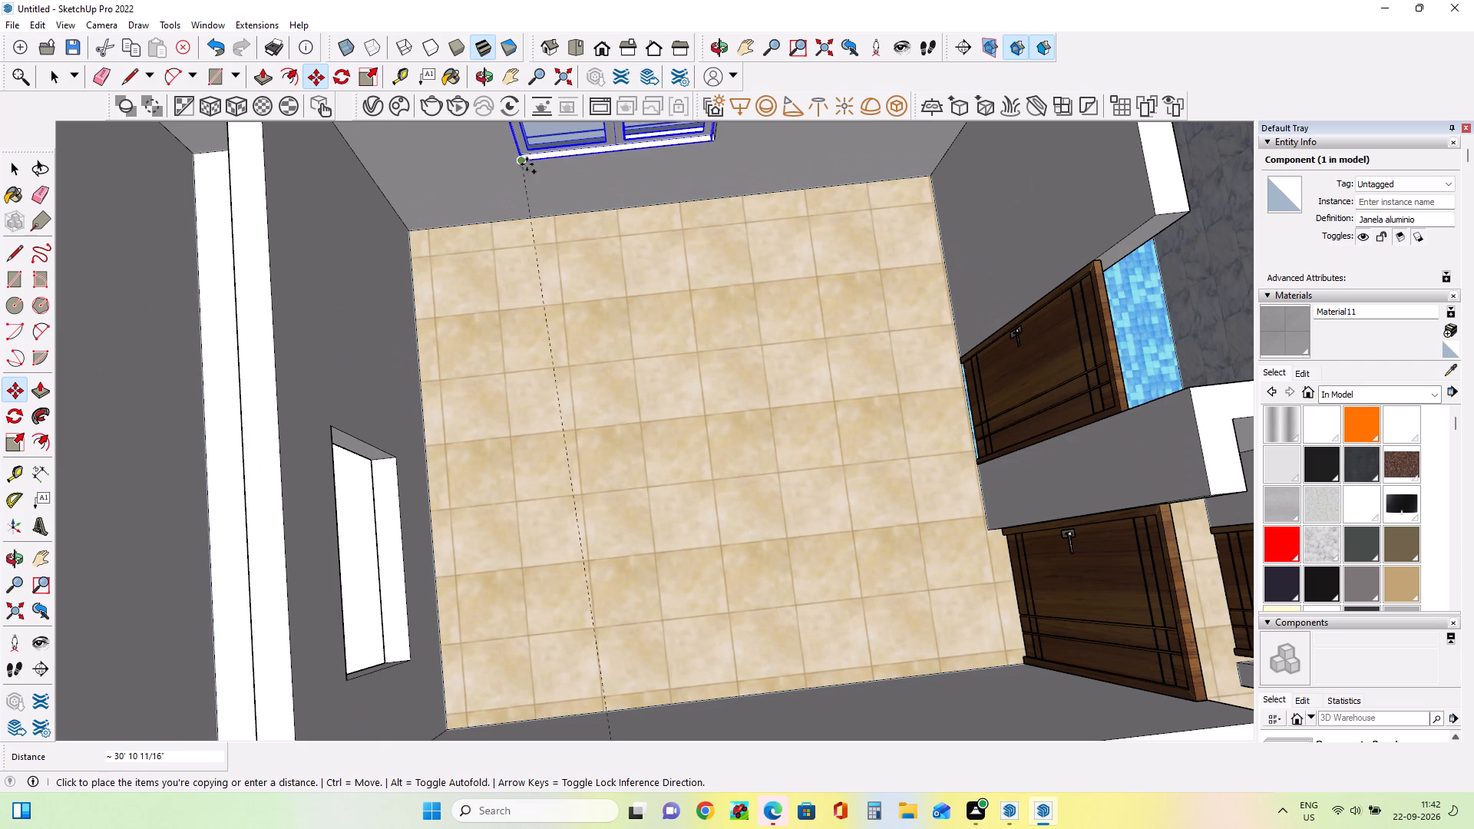
pyautogui.doubleClick(527, 164)
# Copy the rear bedroom's back-wall window about 15' 10 5/16" to the empty space outside the house beside the side passage.
pyautogui.scroll(-8, 566, 253)
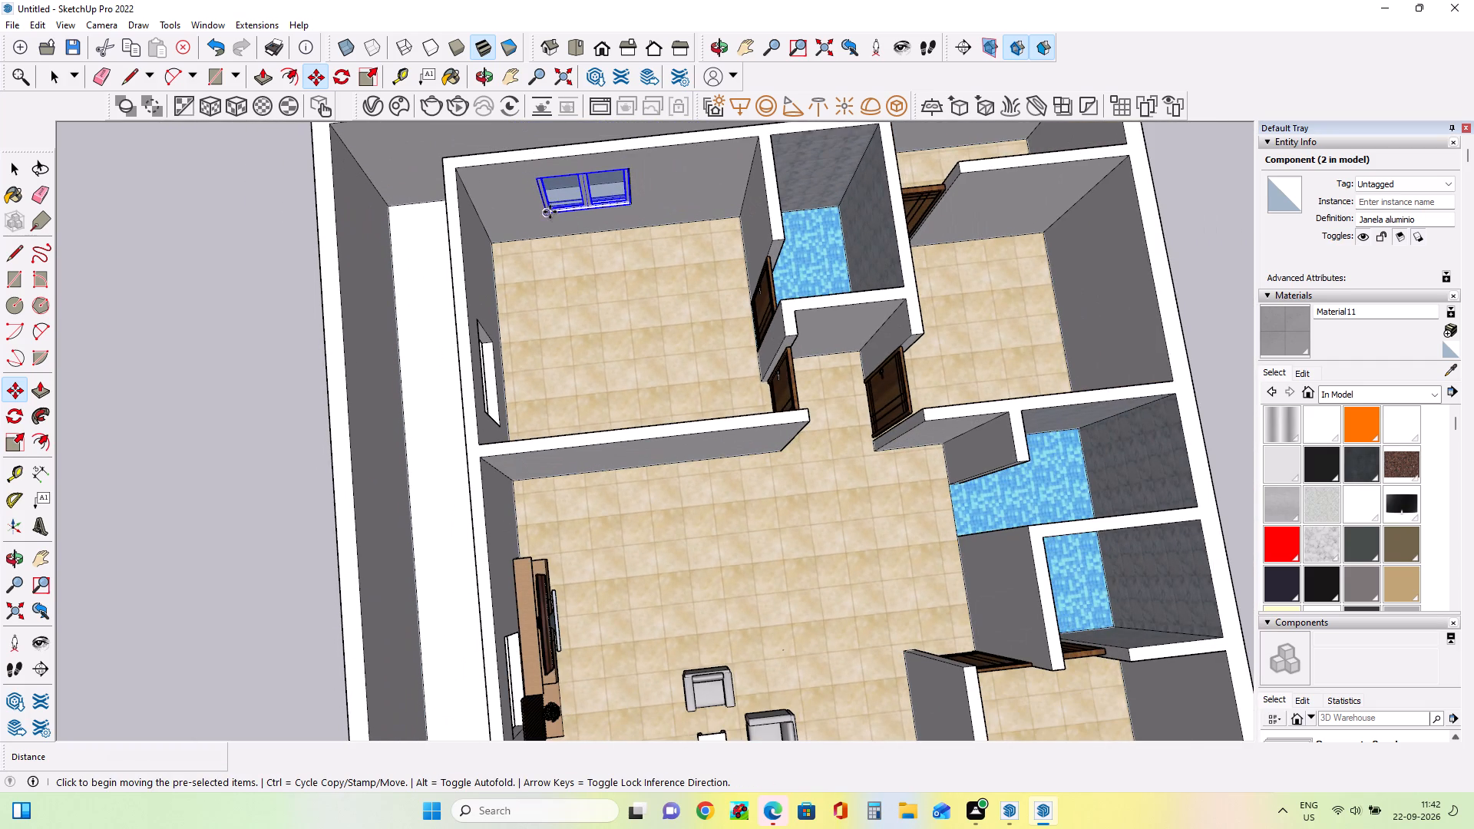
pyautogui.keyDown('ctrl'); pyautogui.click(550, 212); pyautogui.keyUp('ctrl')
pyautogui.doubleClick(206, 239)
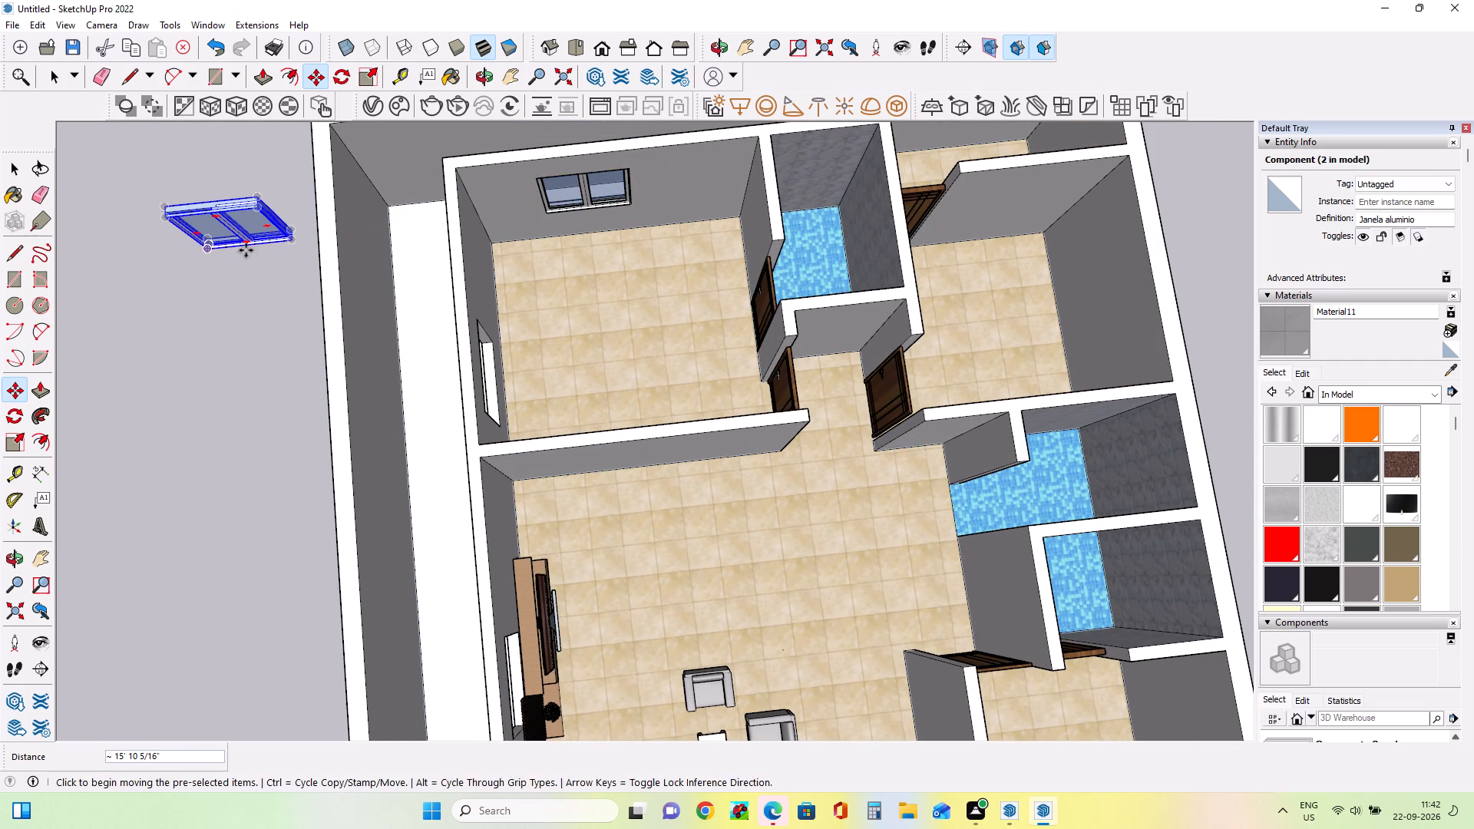
# Rotate the window copy outside the house by 90 degrees to run parallel to the side passage wall.
pyautogui.scroll(-9, 692, 316)
pyautogui.moveTo(661, 391); pyautogui.dragTo(706, 222, button='middle')
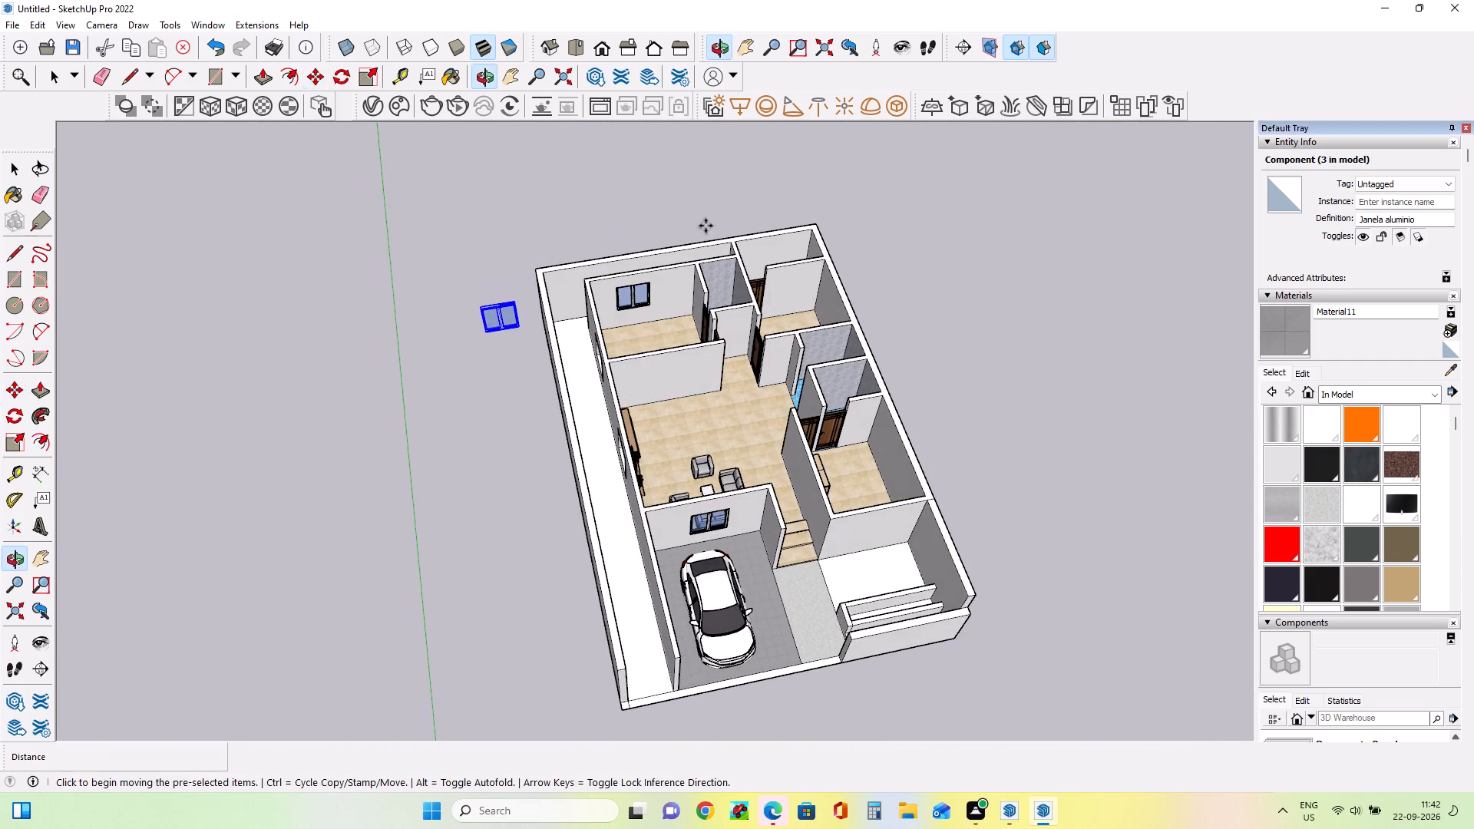
pyautogui.scroll(3, 610, 408)
pyautogui.moveTo(610, 414); pyautogui.dragTo(605, 427, button='middle')
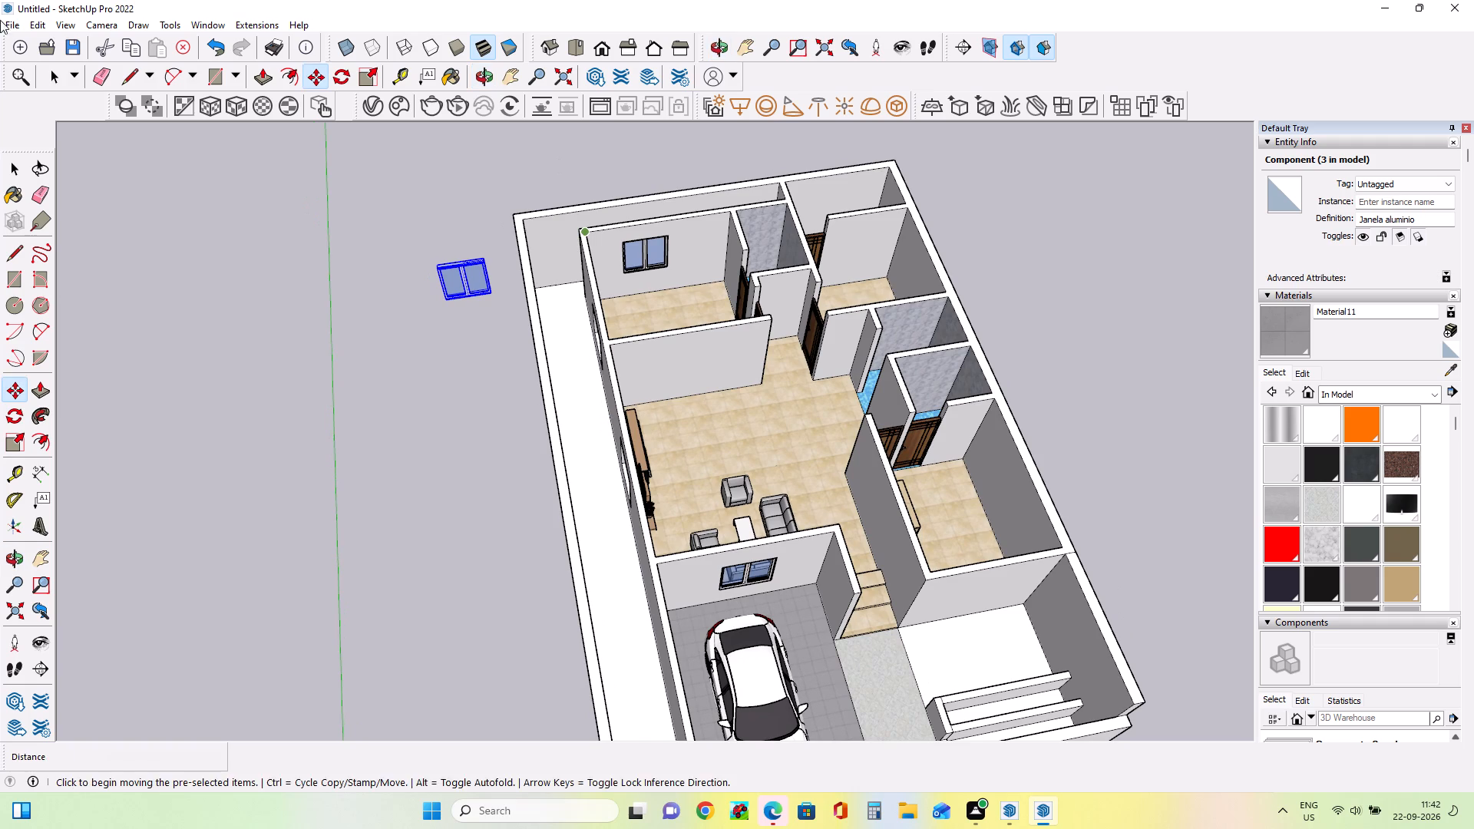
pyautogui.click(15, 421)
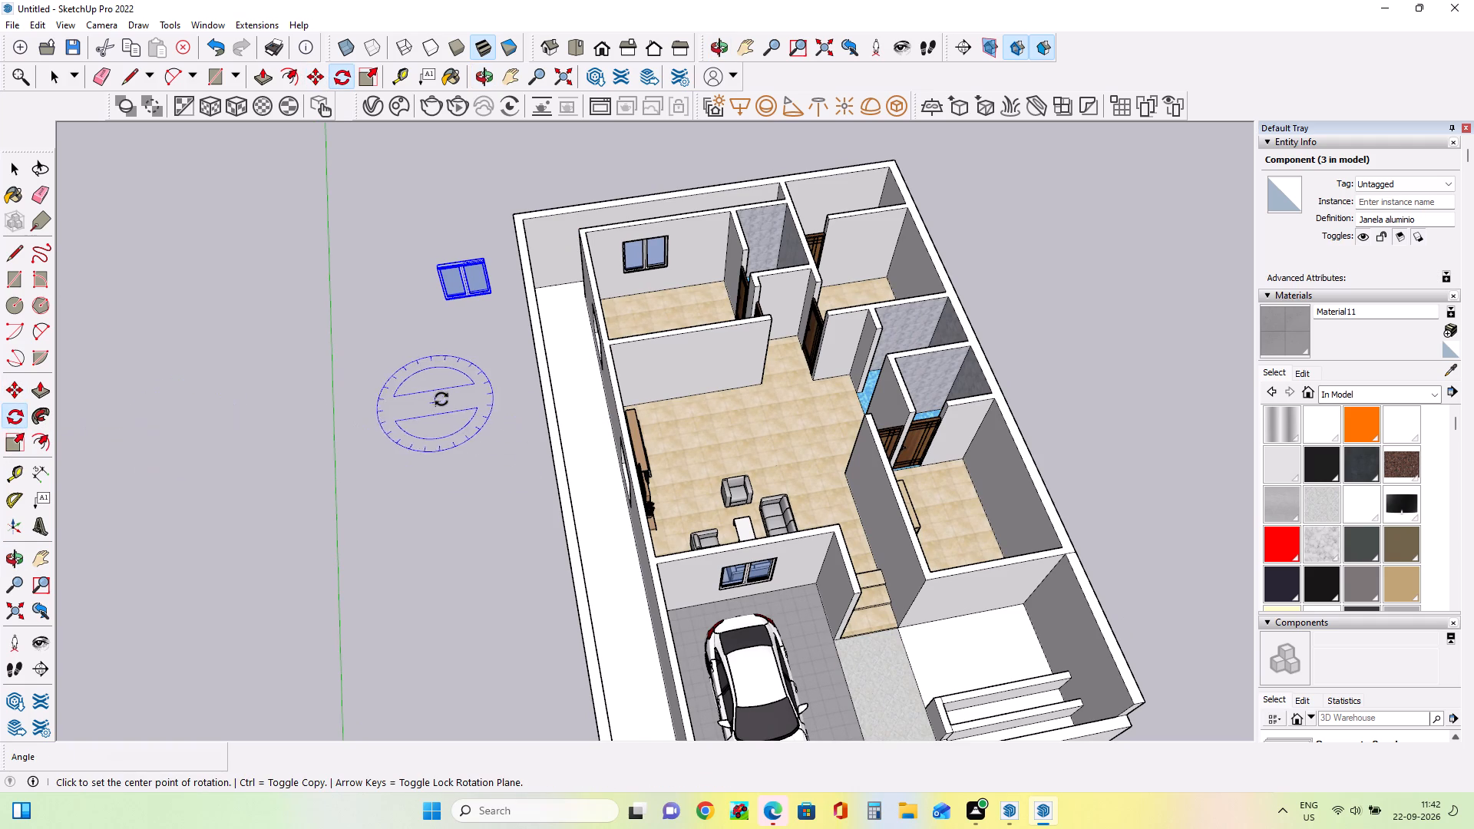
pyautogui.click(471, 395)
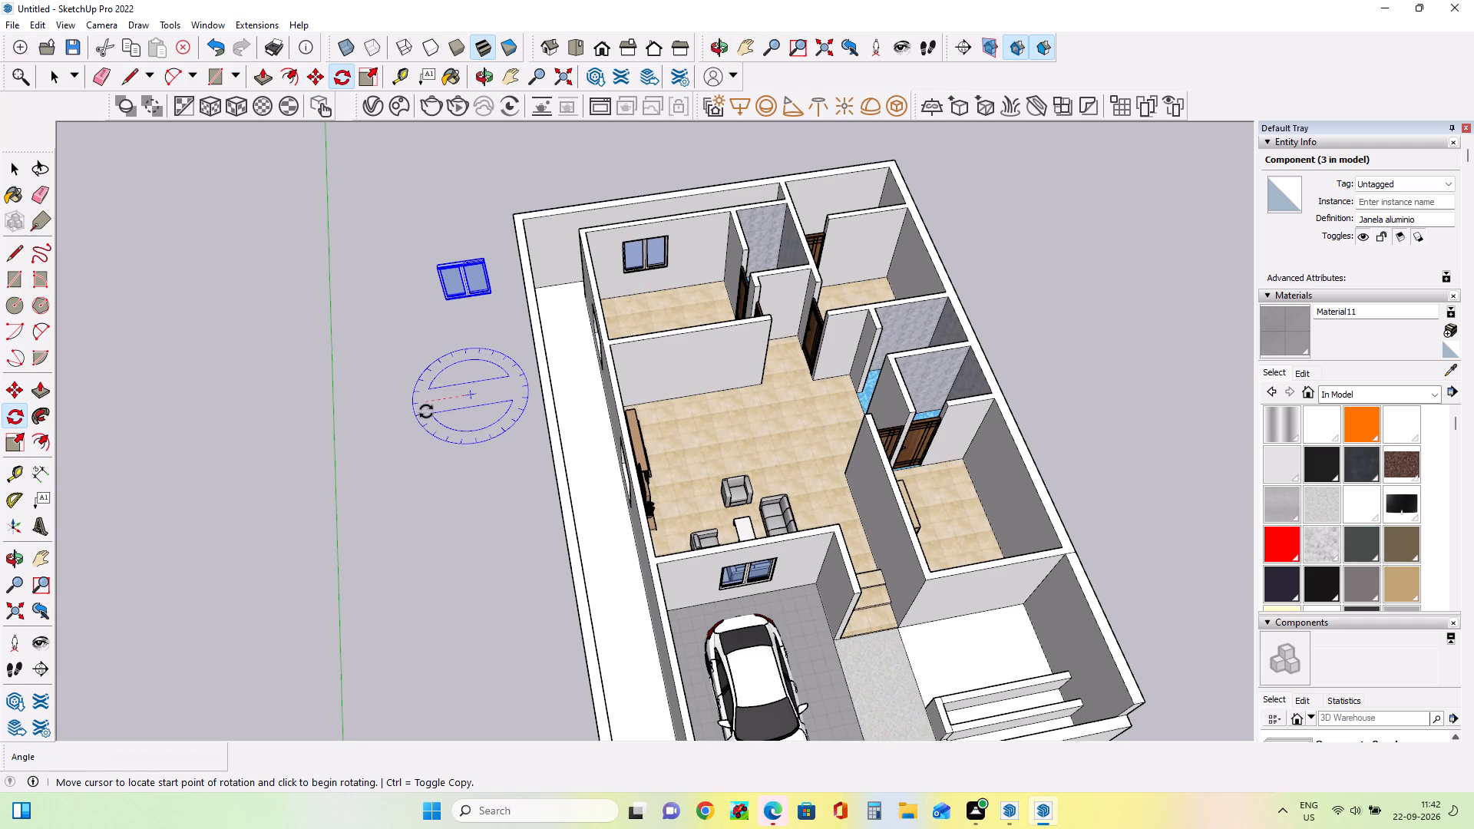
pyautogui.doubleClick(428, 404)
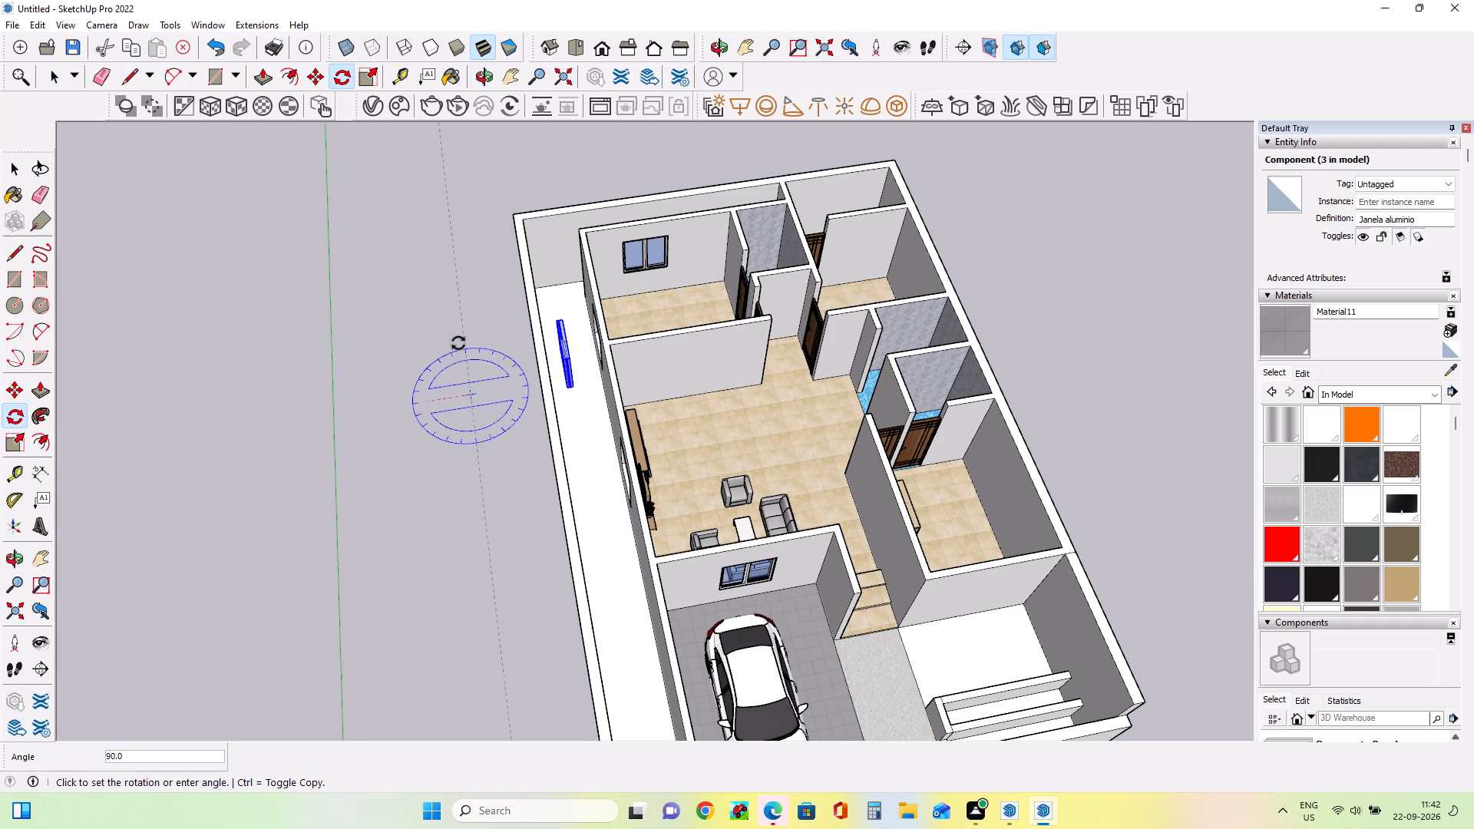
pyautogui.click(458, 343)
# Move the rotated window about 3' 6 9/16" so its bottom corner meets the corner of the rear bedroom's side-wall opening.
pyautogui.scroll(5, 568, 428)
pyautogui.moveTo(570, 428); pyautogui.dragTo(666, 428, button='middle')
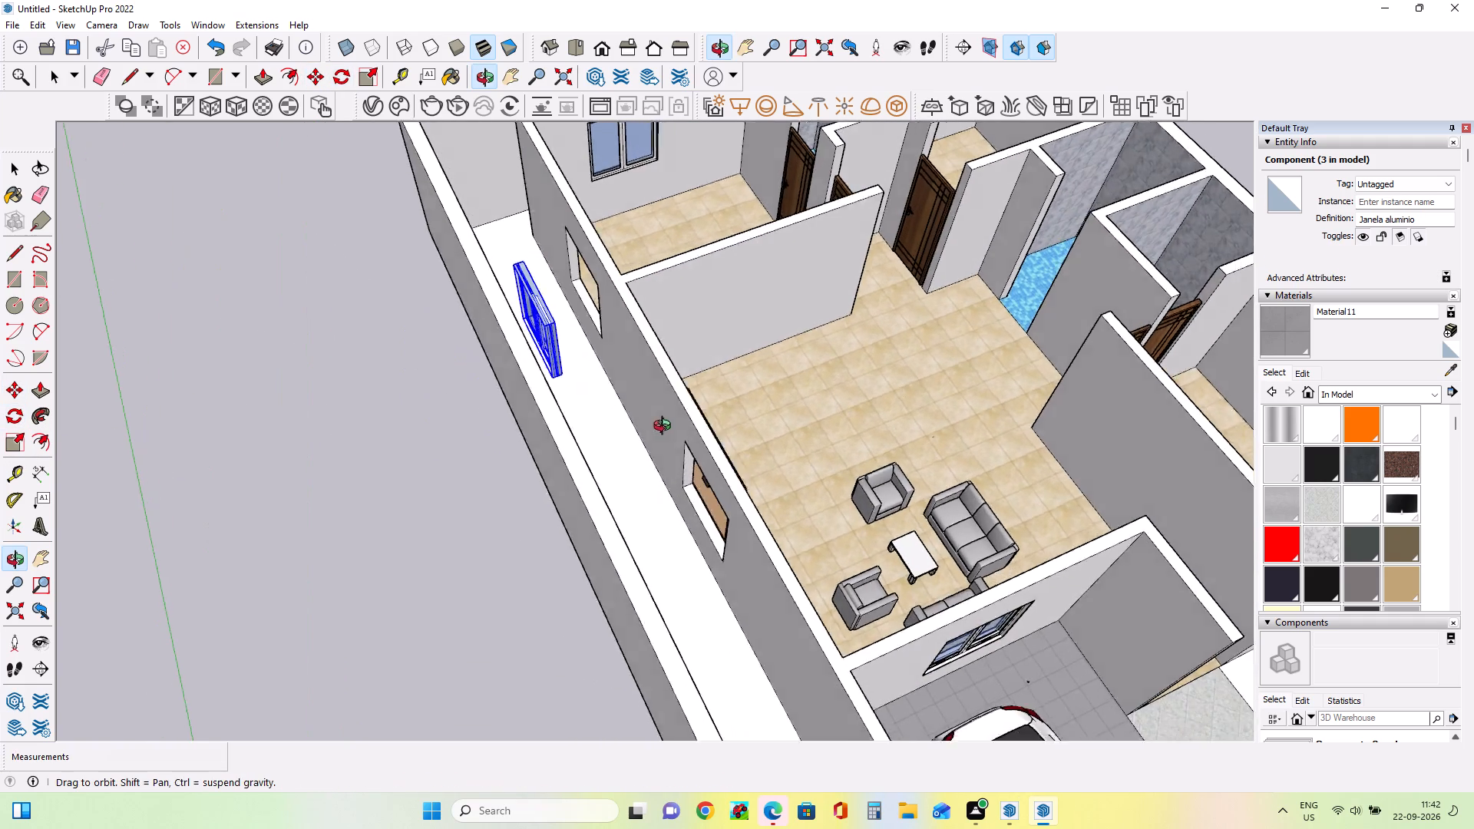
pyautogui.moveTo(666, 428); pyautogui.dragTo(676, 425, button='middle')
pyautogui.click(12, 387)
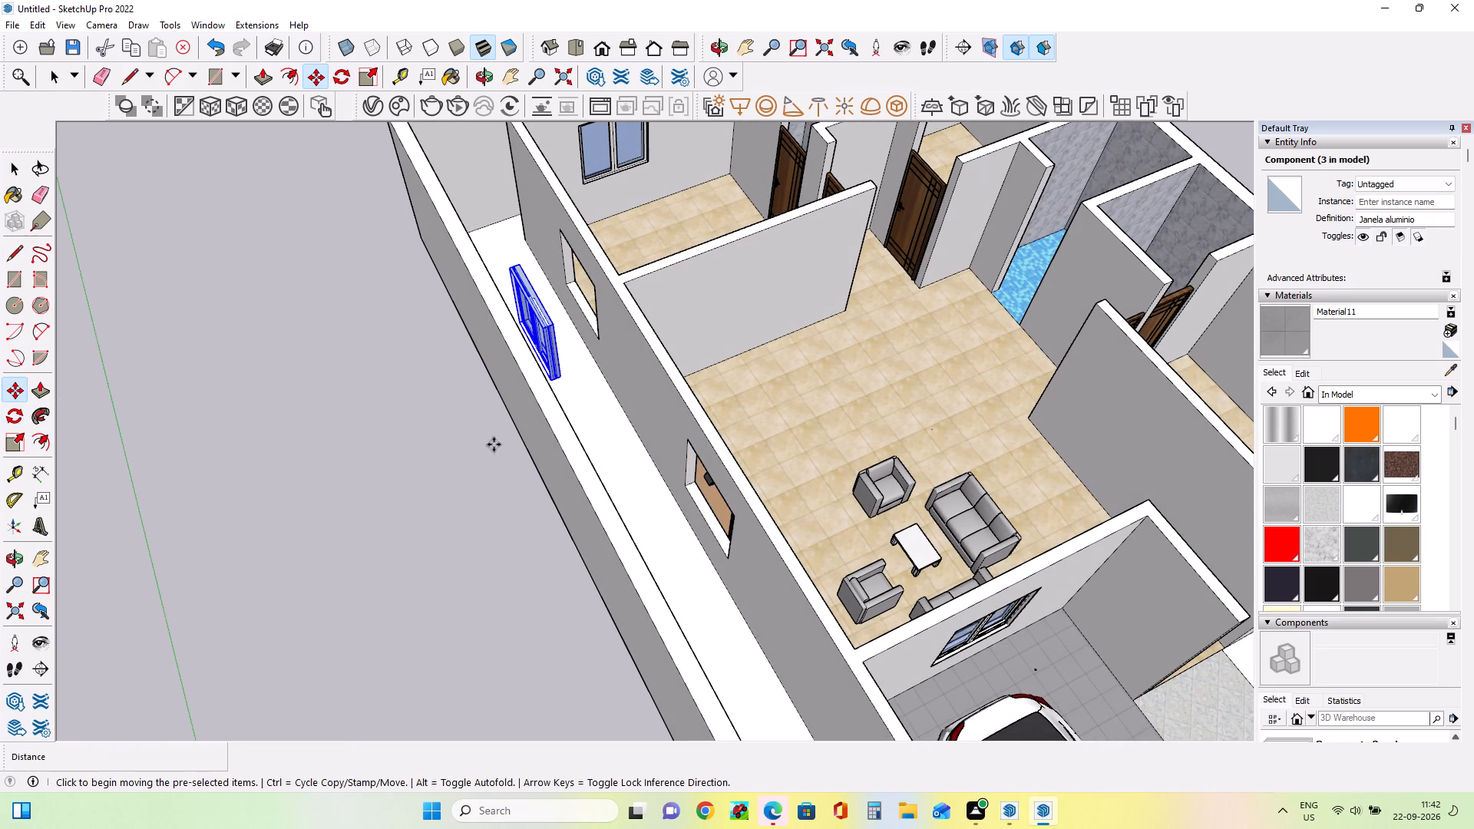
pyautogui.click(549, 381)
pyautogui.click(598, 333)
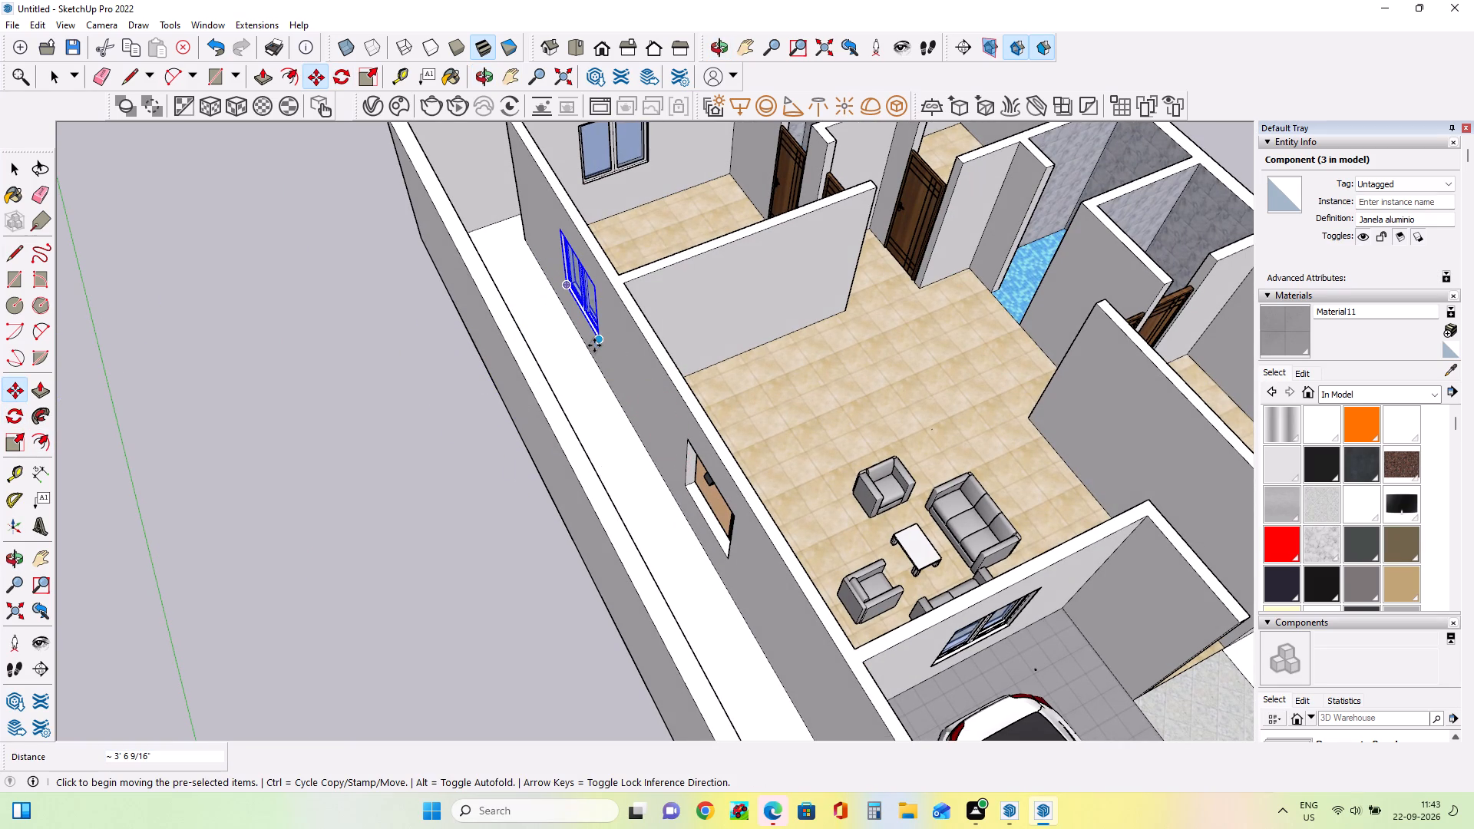
# Copy the rear bedroom's side-wall window along the same wall into the living hall's window opening.
pyautogui.click(595, 341)
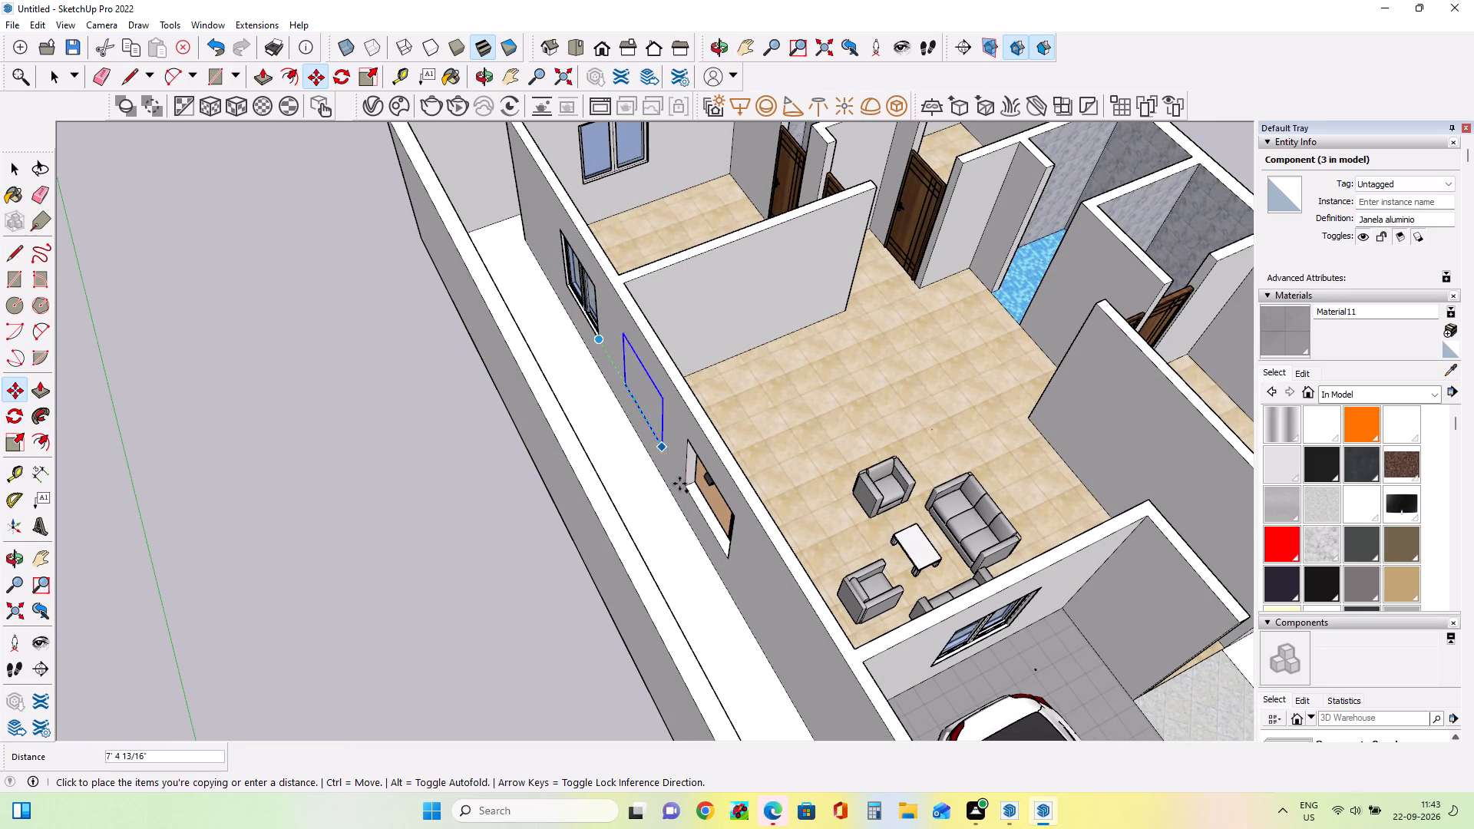
pyautogui.click(731, 555)
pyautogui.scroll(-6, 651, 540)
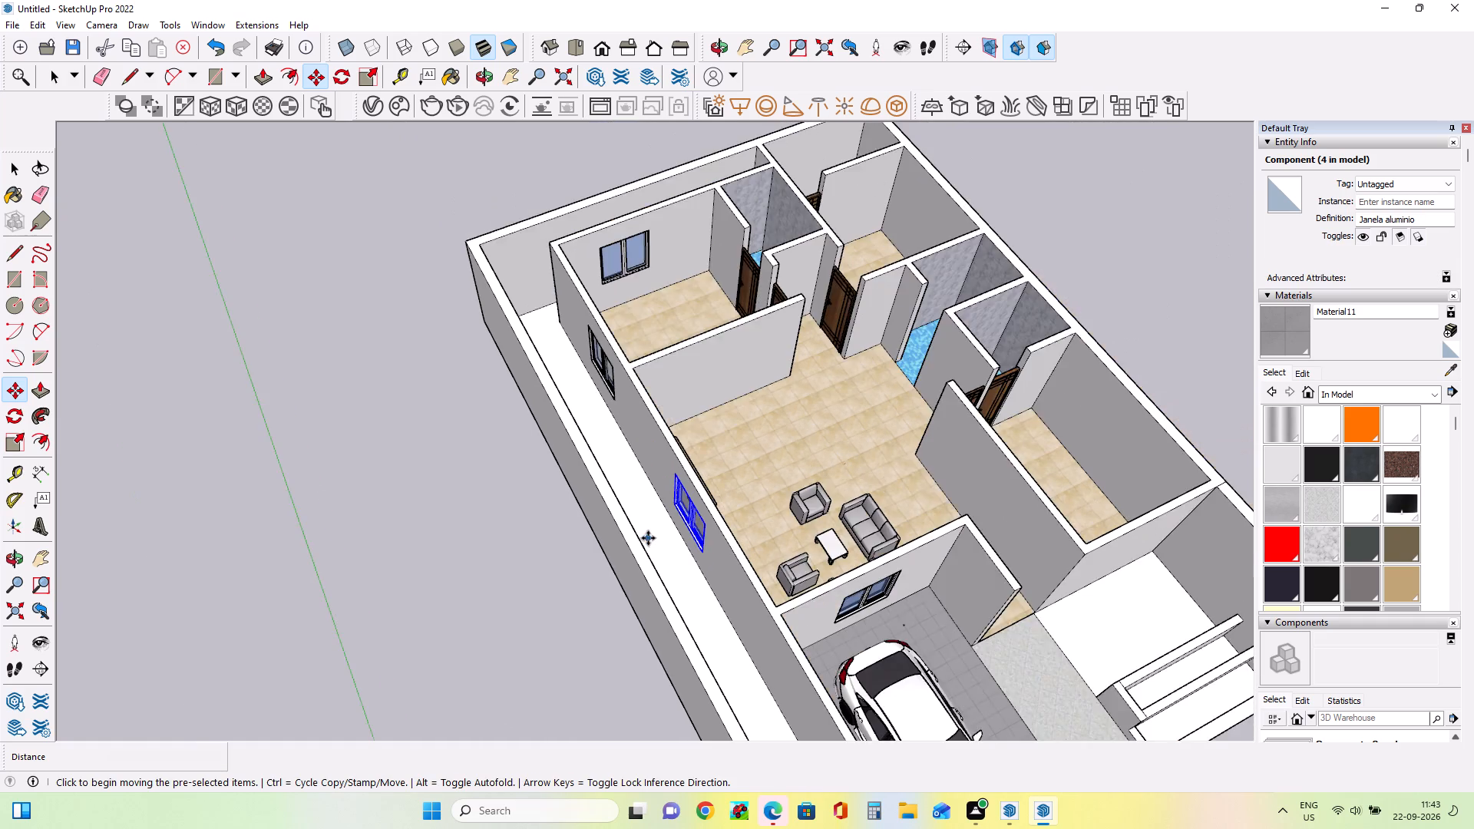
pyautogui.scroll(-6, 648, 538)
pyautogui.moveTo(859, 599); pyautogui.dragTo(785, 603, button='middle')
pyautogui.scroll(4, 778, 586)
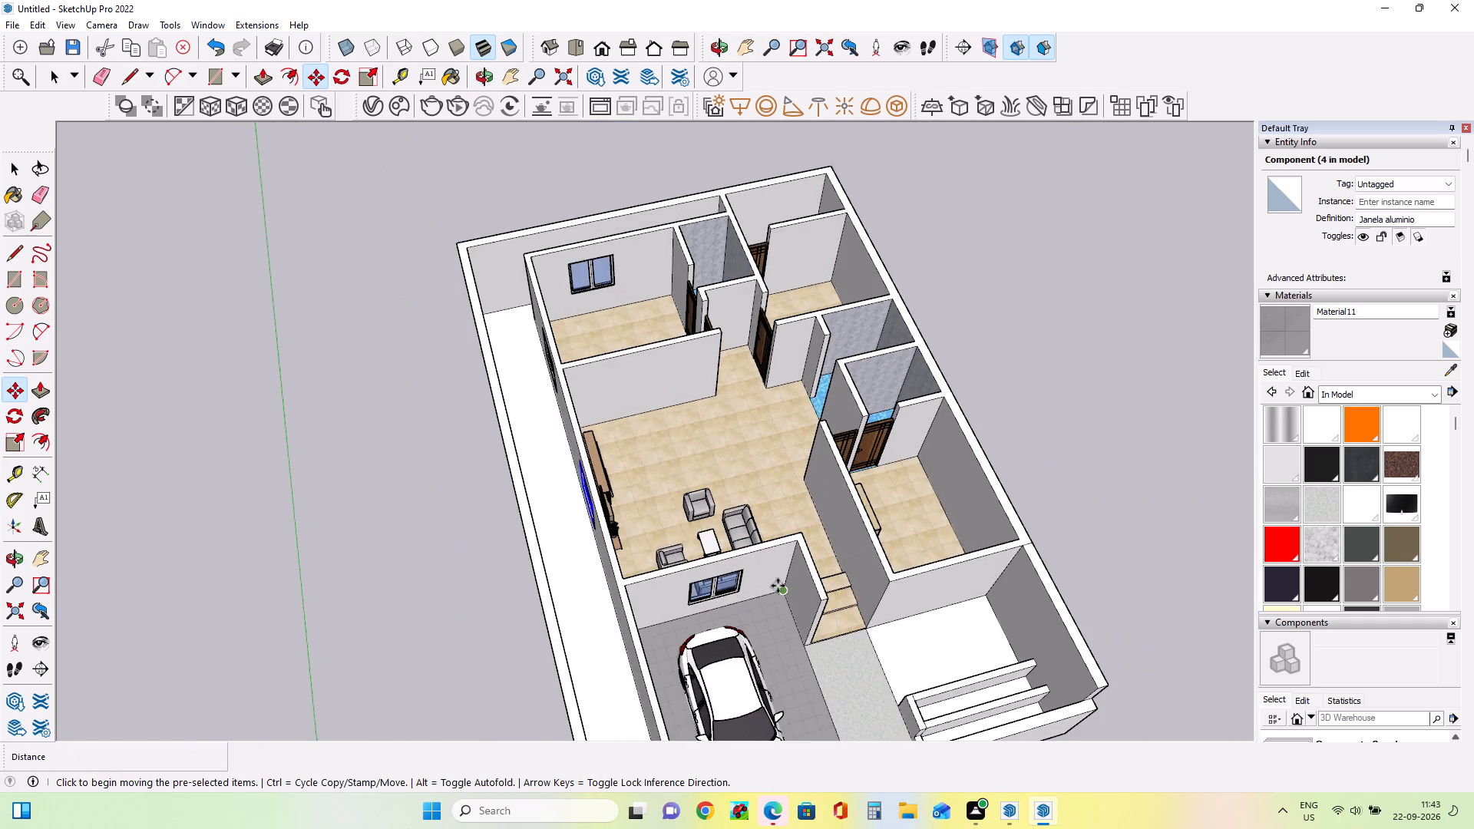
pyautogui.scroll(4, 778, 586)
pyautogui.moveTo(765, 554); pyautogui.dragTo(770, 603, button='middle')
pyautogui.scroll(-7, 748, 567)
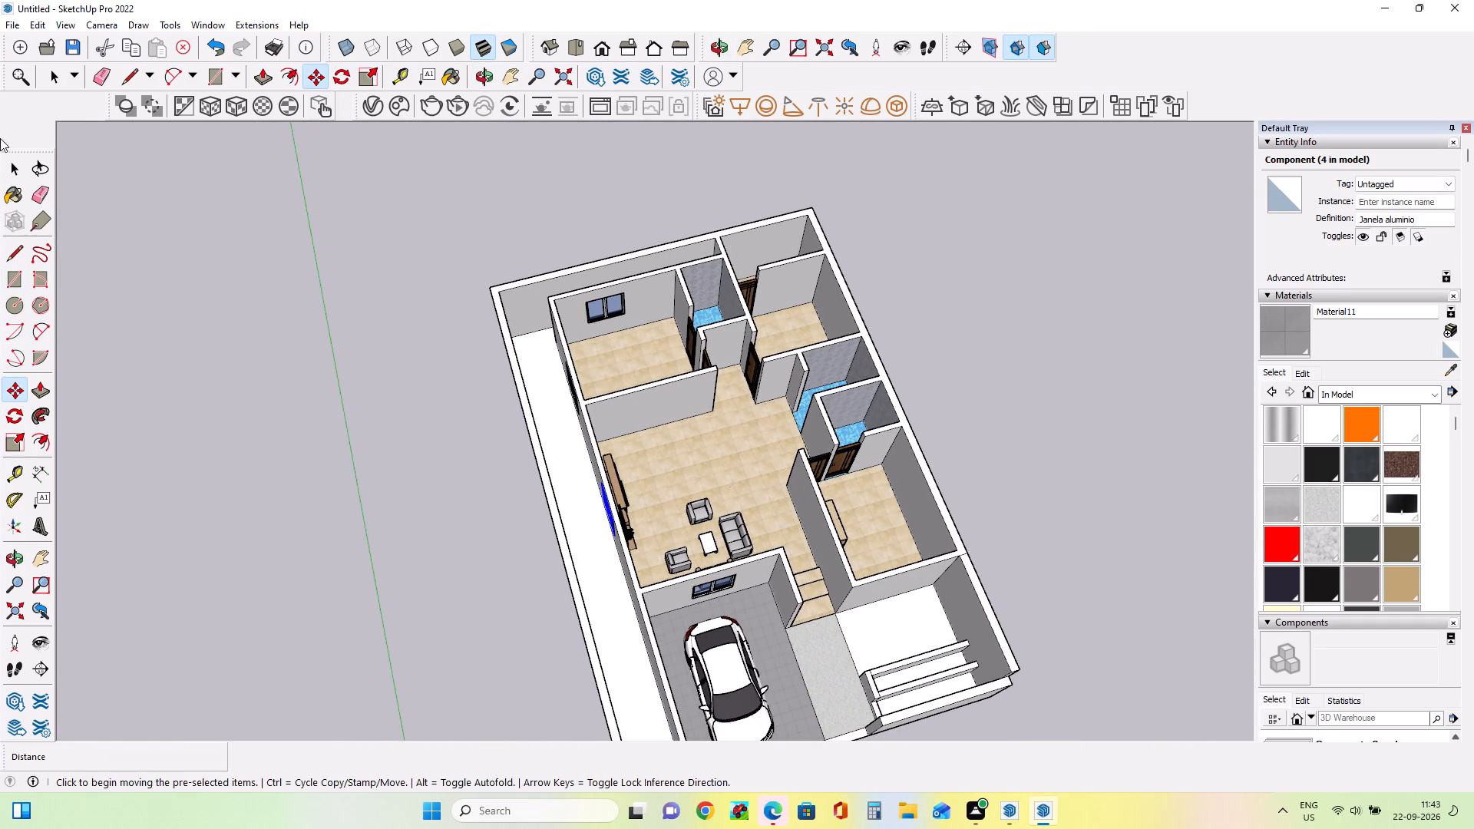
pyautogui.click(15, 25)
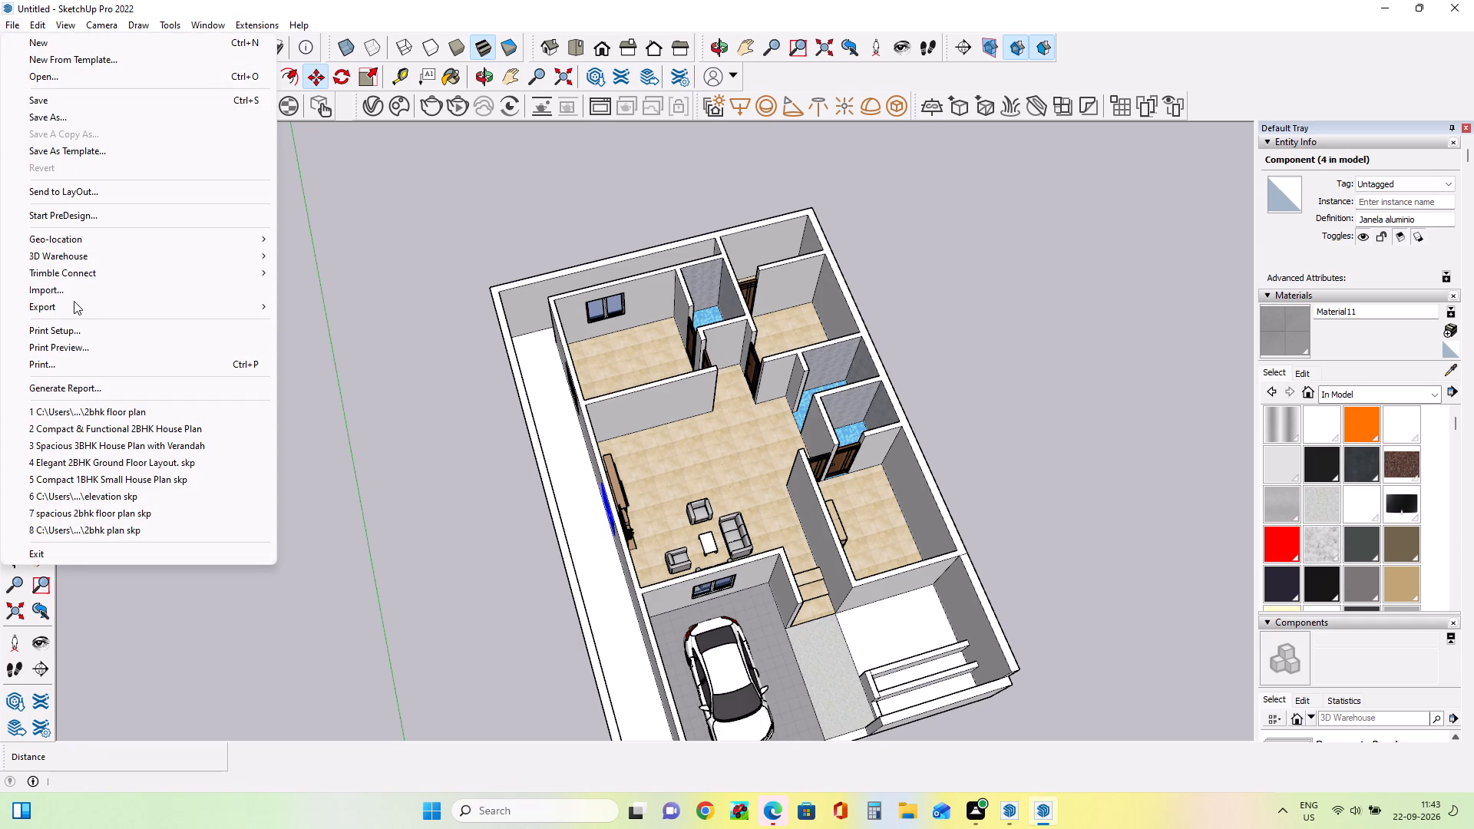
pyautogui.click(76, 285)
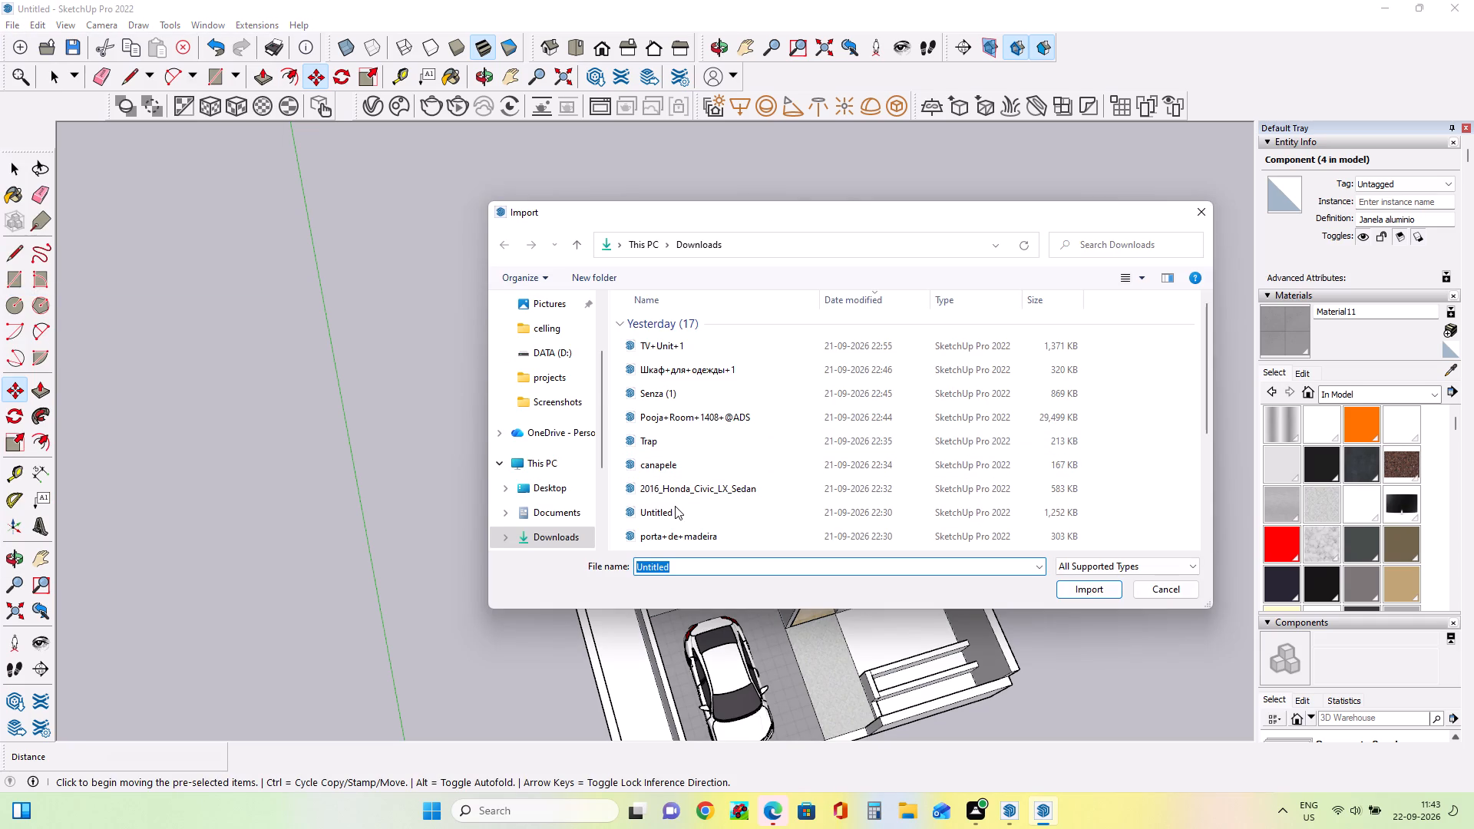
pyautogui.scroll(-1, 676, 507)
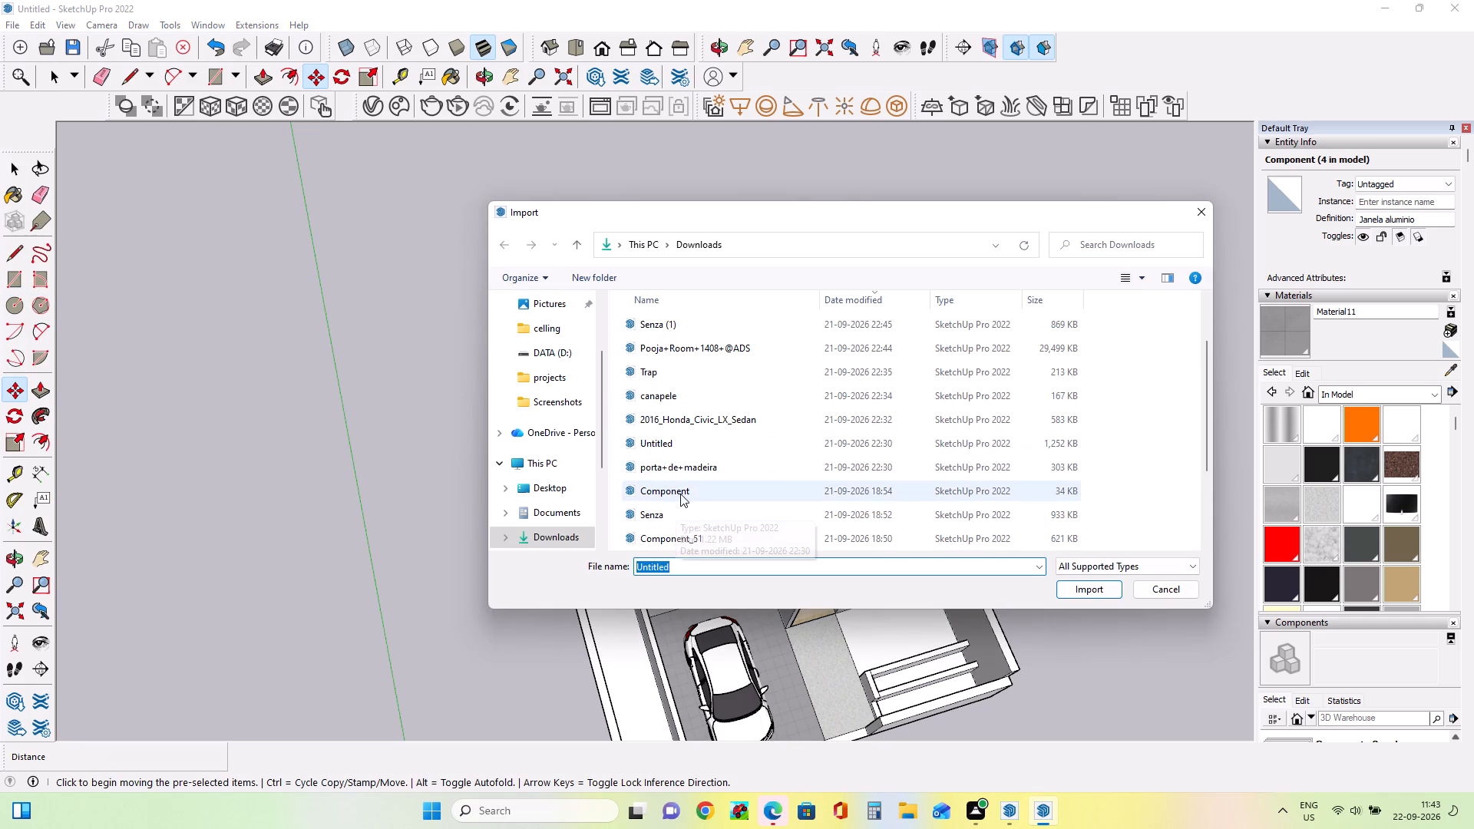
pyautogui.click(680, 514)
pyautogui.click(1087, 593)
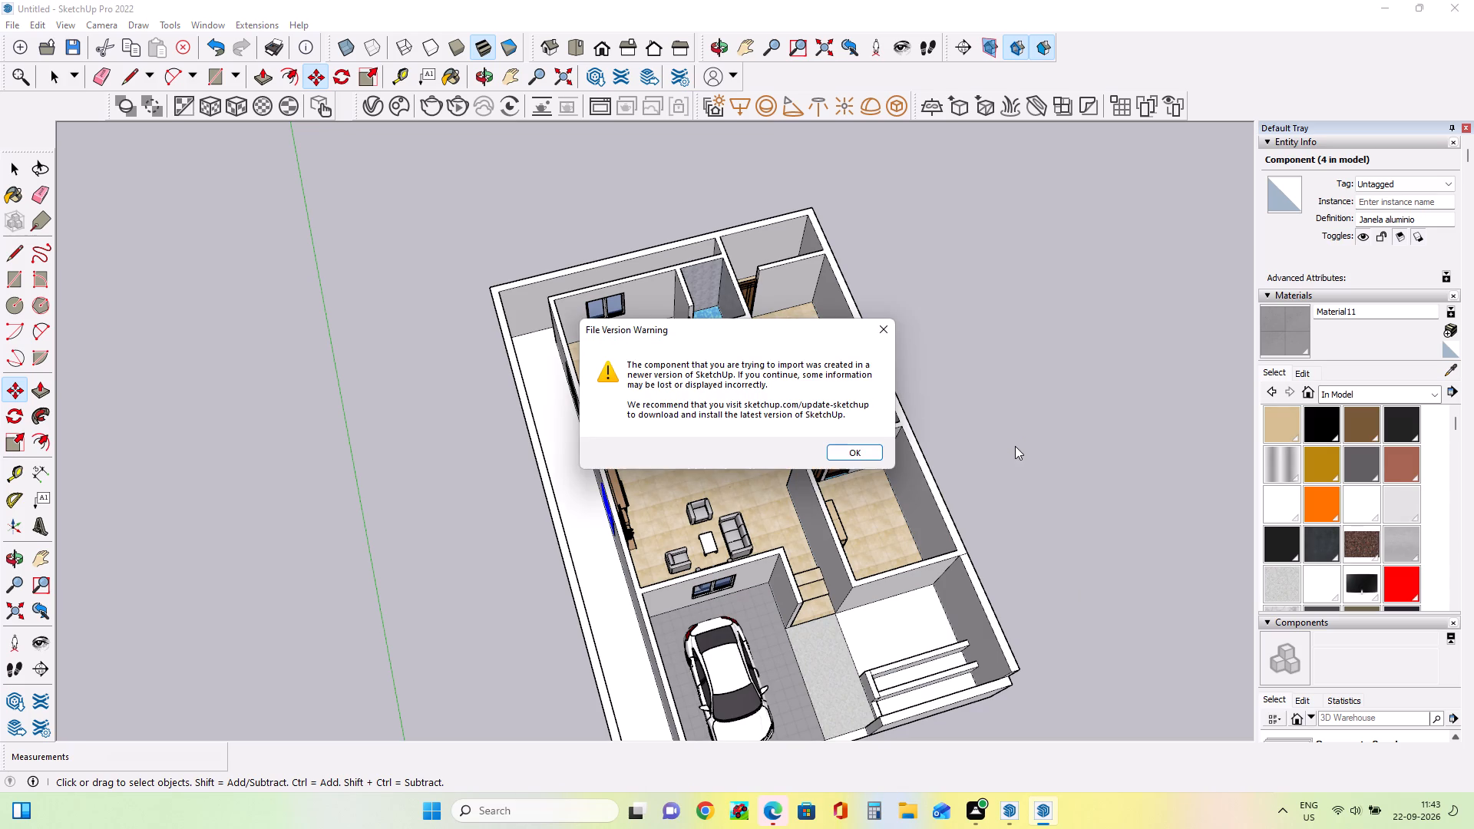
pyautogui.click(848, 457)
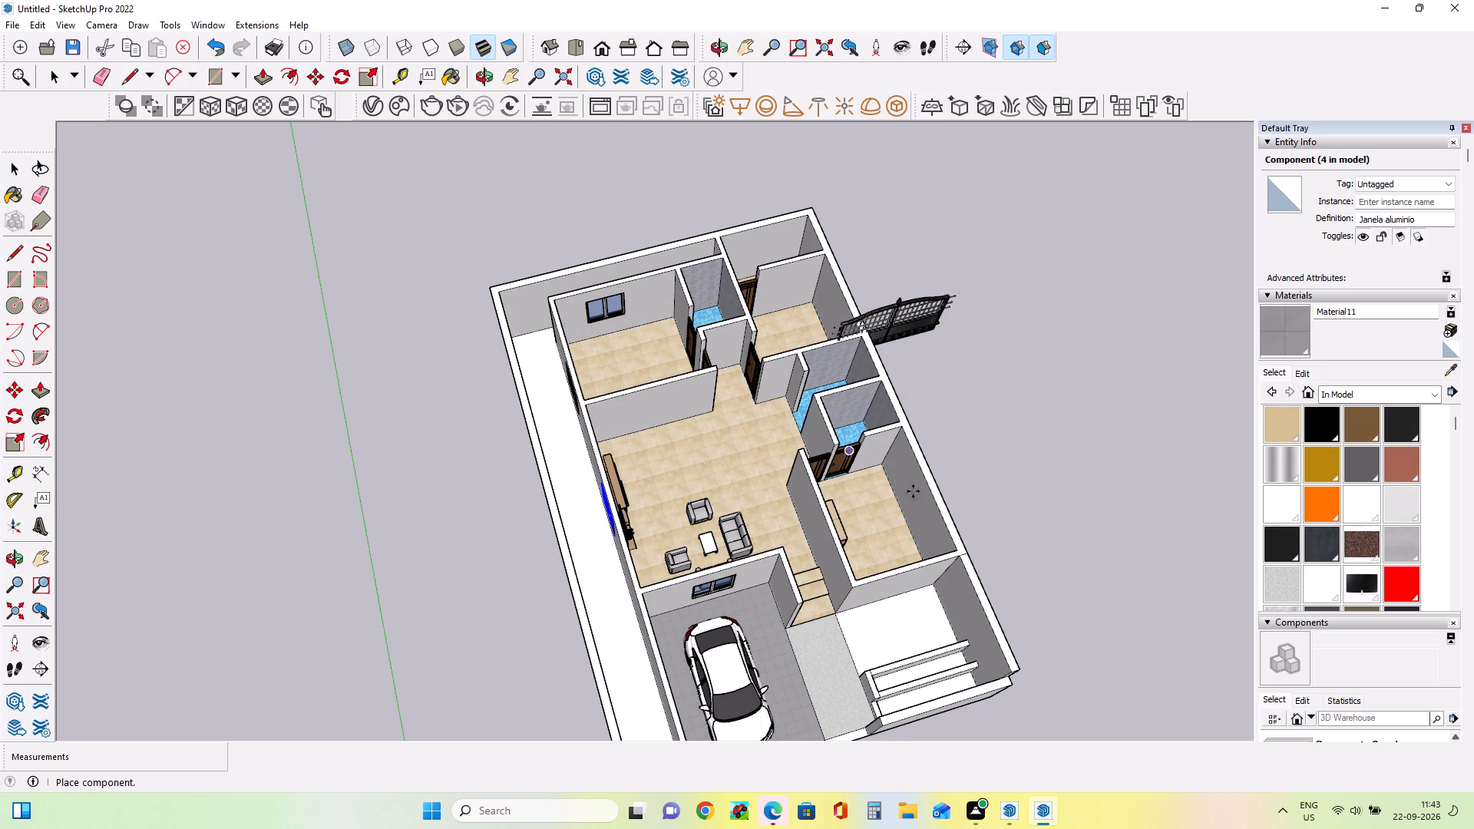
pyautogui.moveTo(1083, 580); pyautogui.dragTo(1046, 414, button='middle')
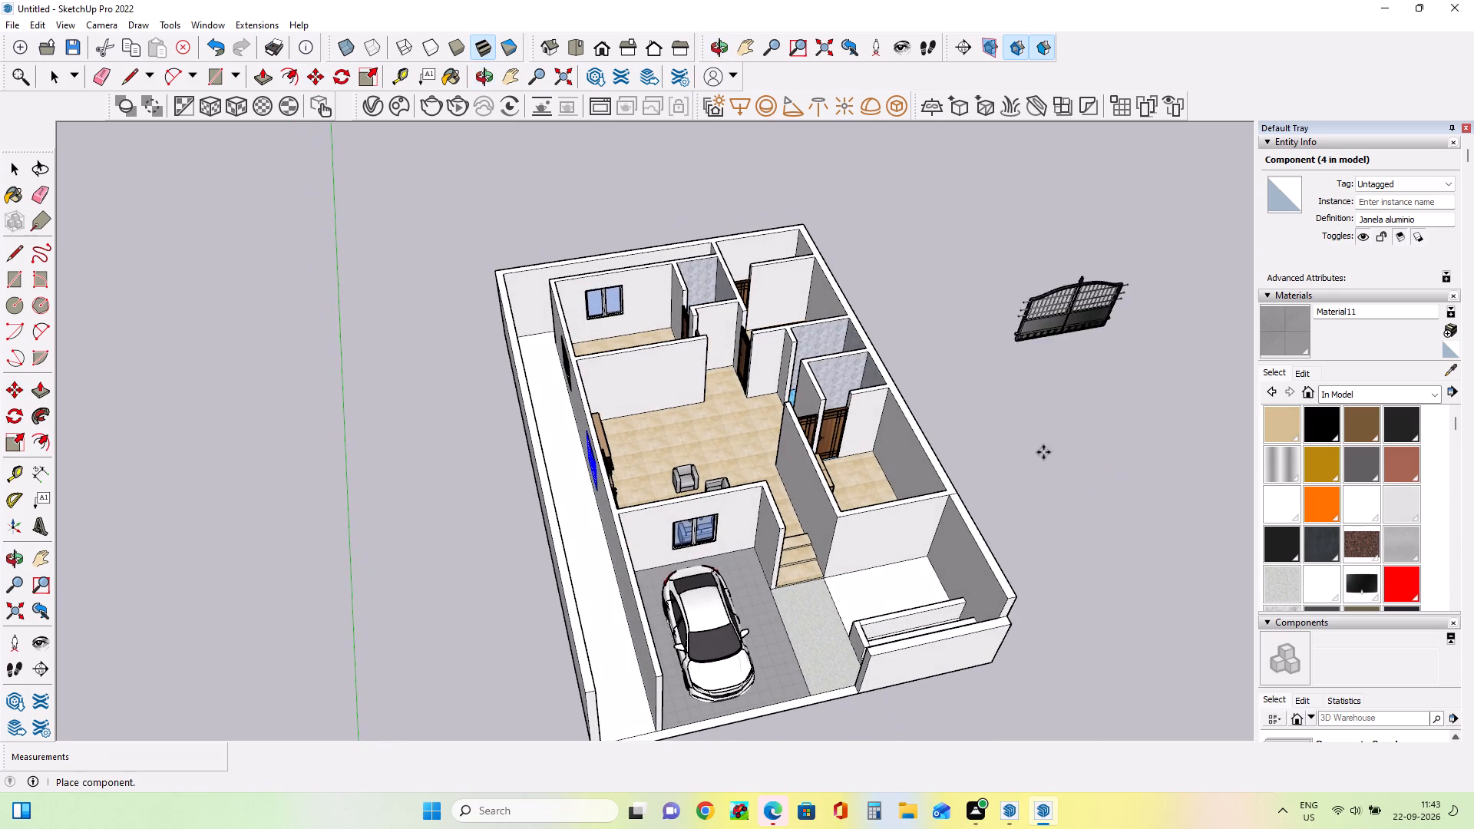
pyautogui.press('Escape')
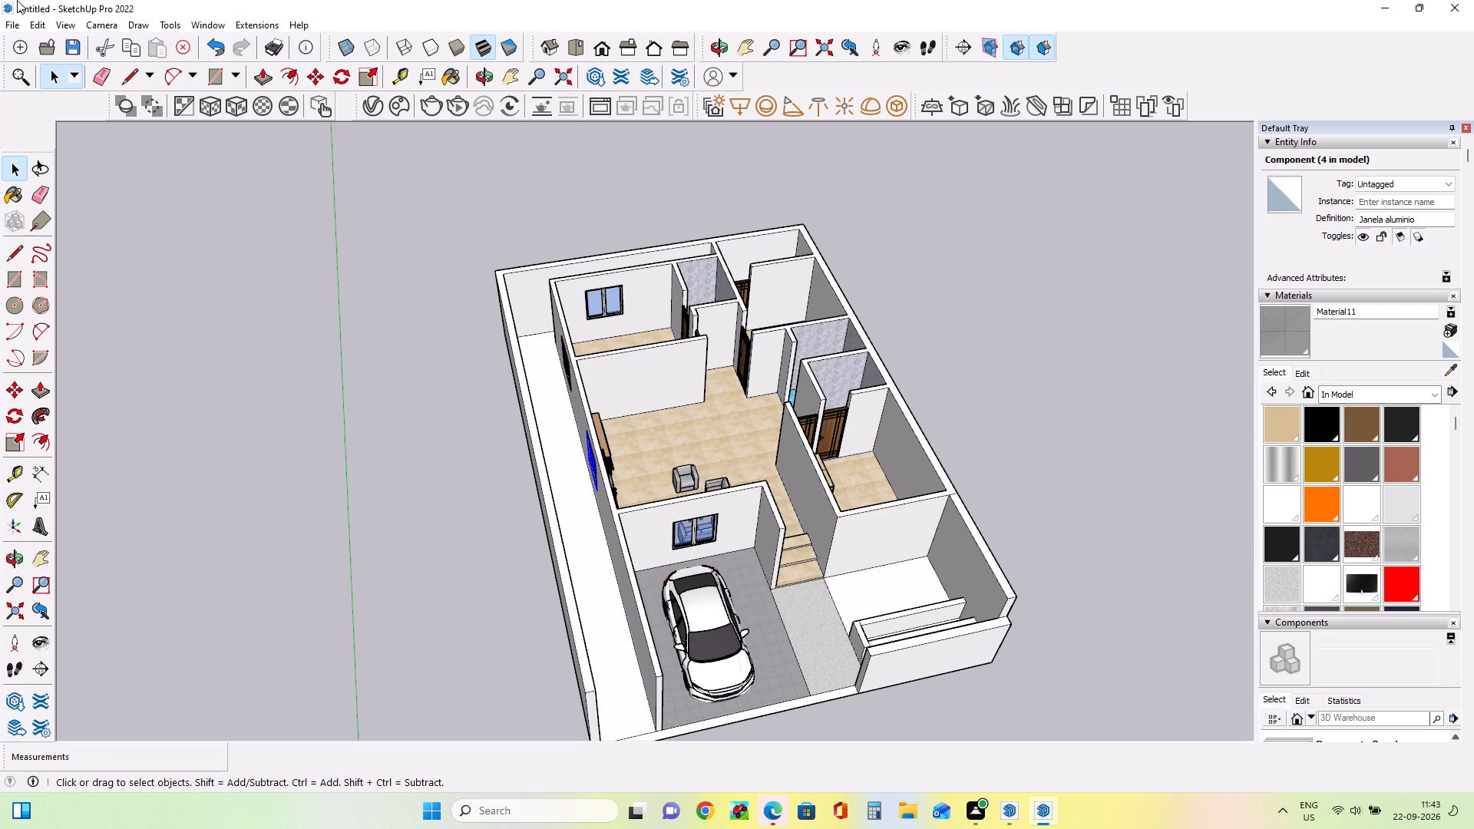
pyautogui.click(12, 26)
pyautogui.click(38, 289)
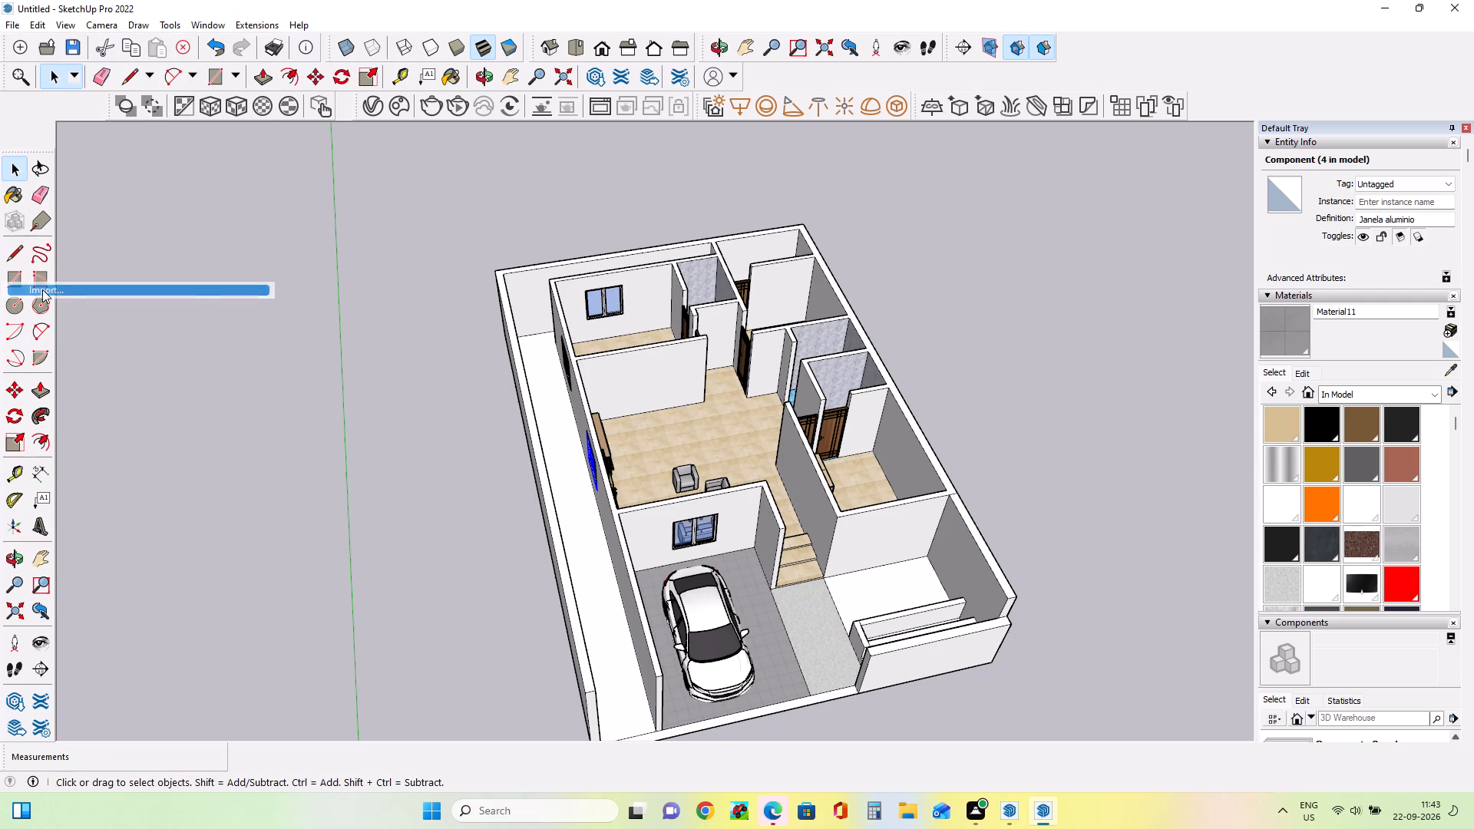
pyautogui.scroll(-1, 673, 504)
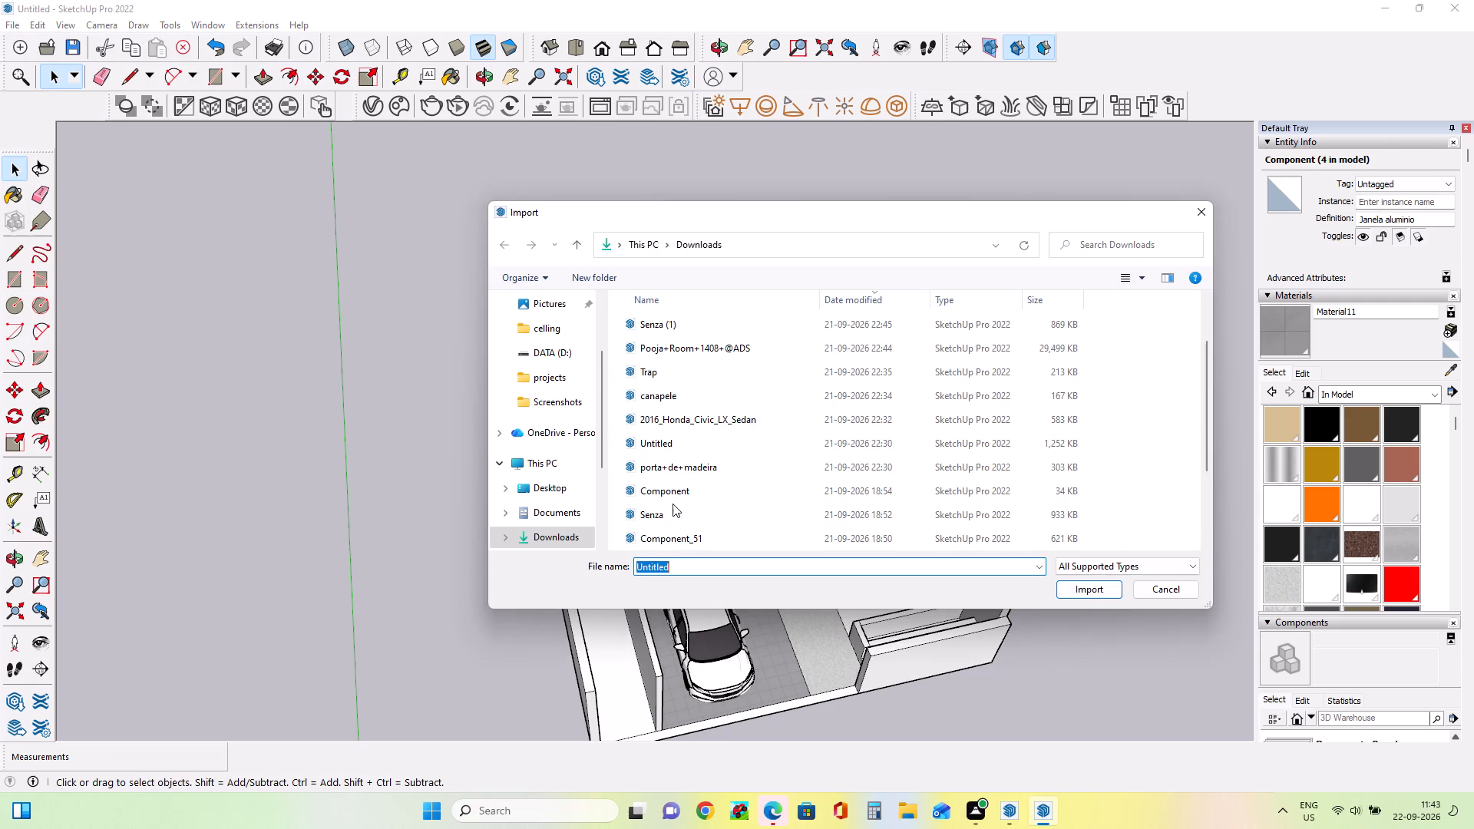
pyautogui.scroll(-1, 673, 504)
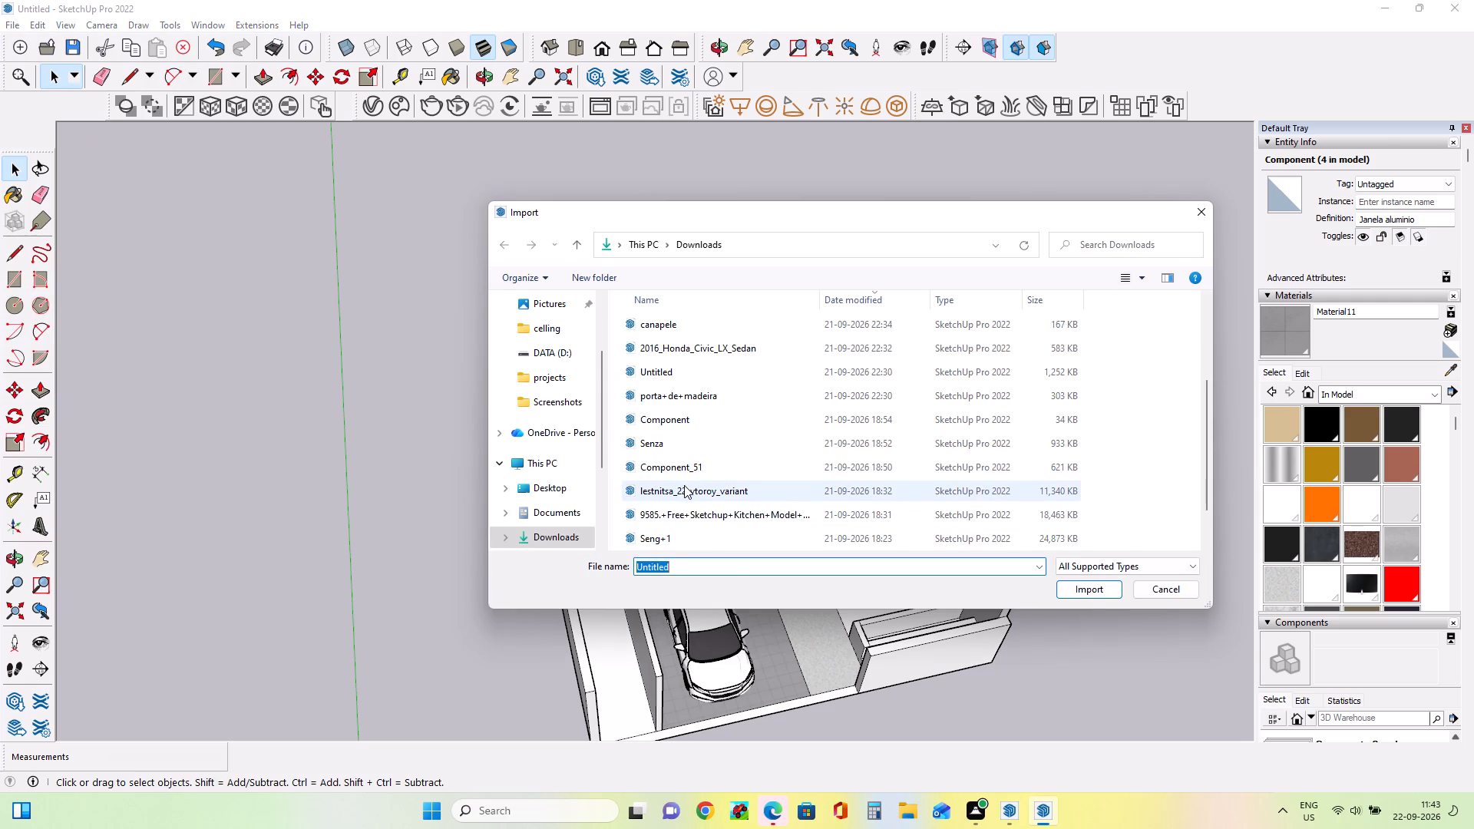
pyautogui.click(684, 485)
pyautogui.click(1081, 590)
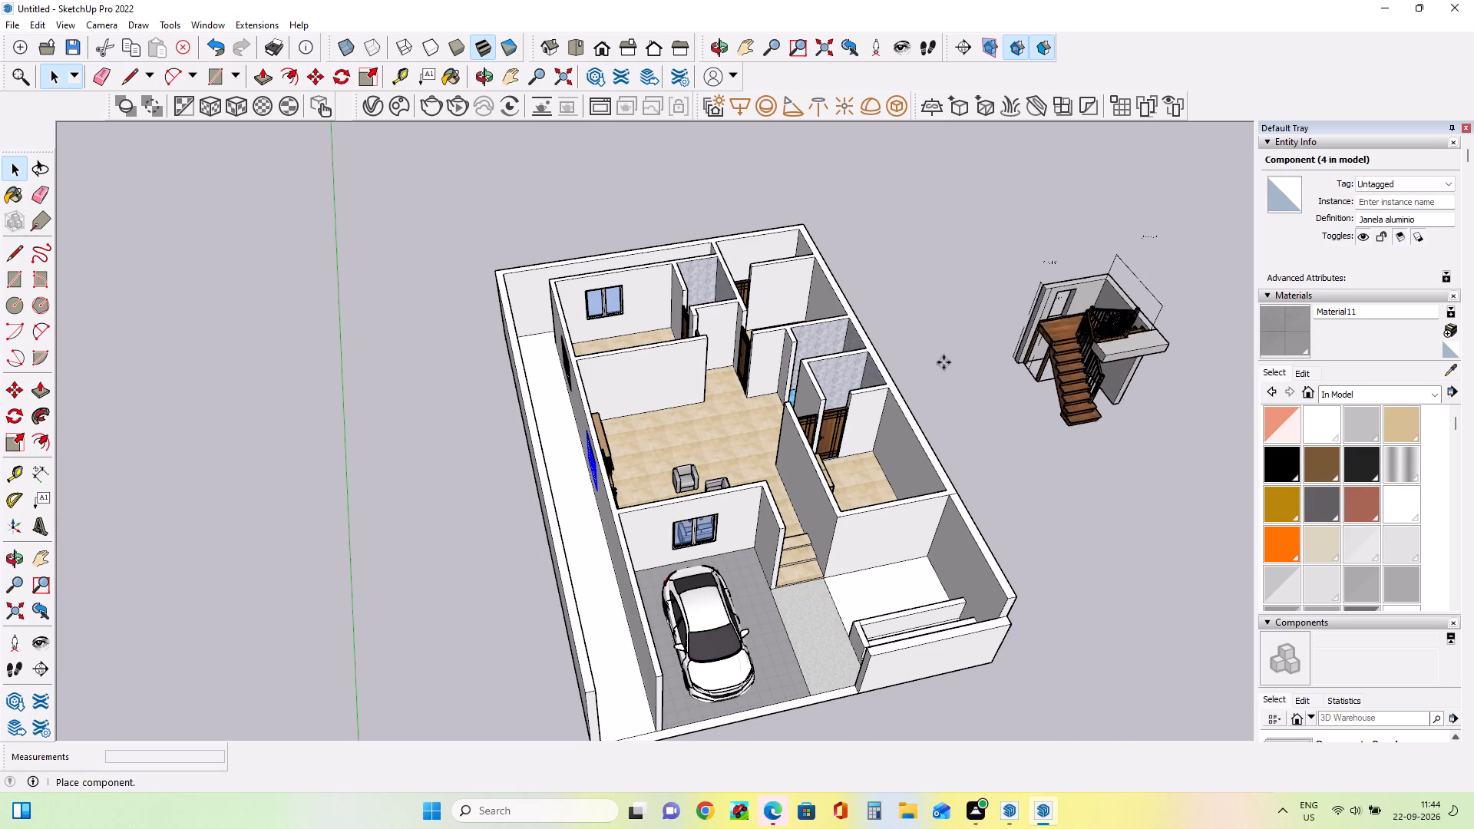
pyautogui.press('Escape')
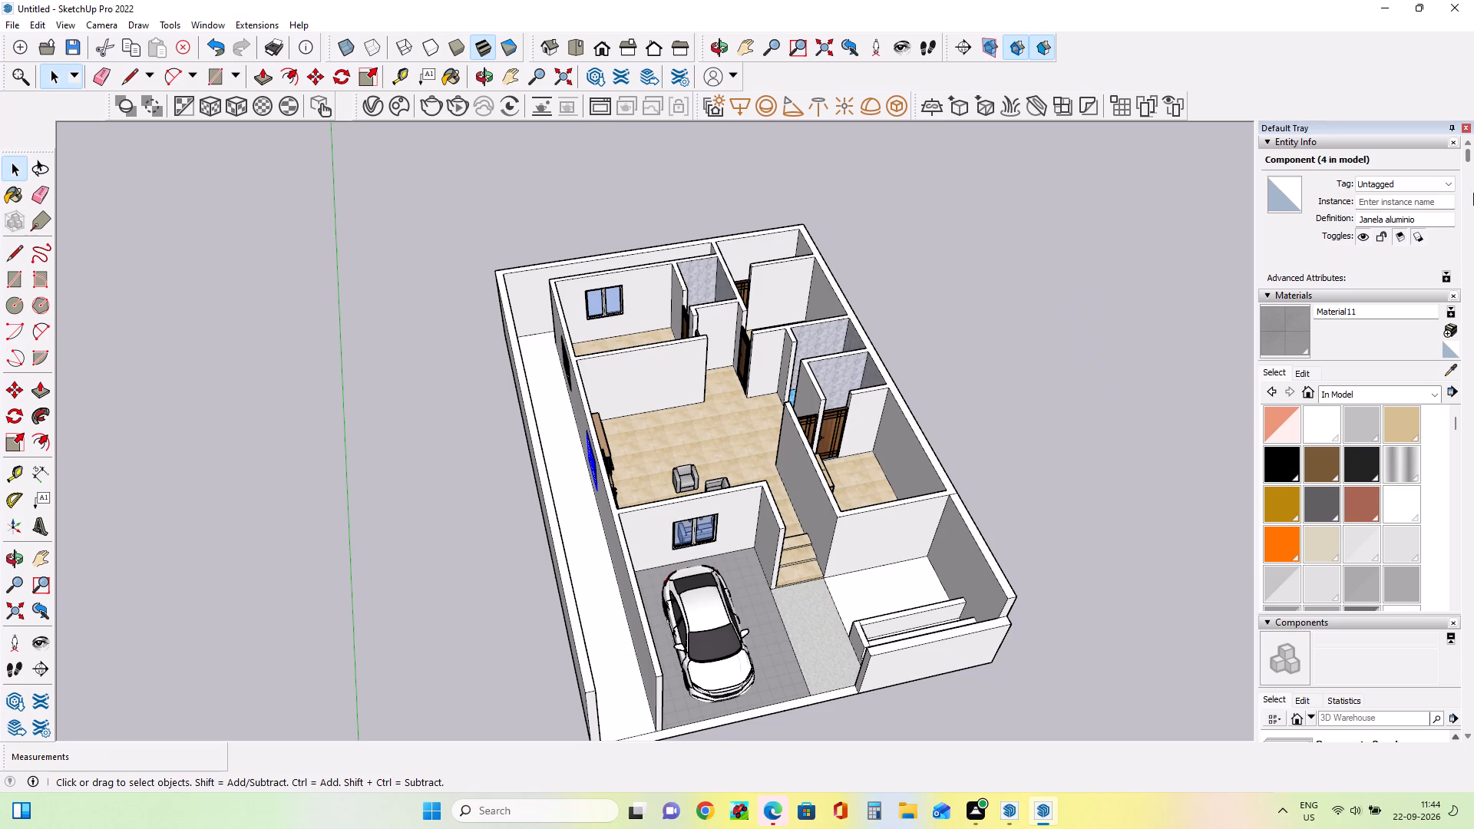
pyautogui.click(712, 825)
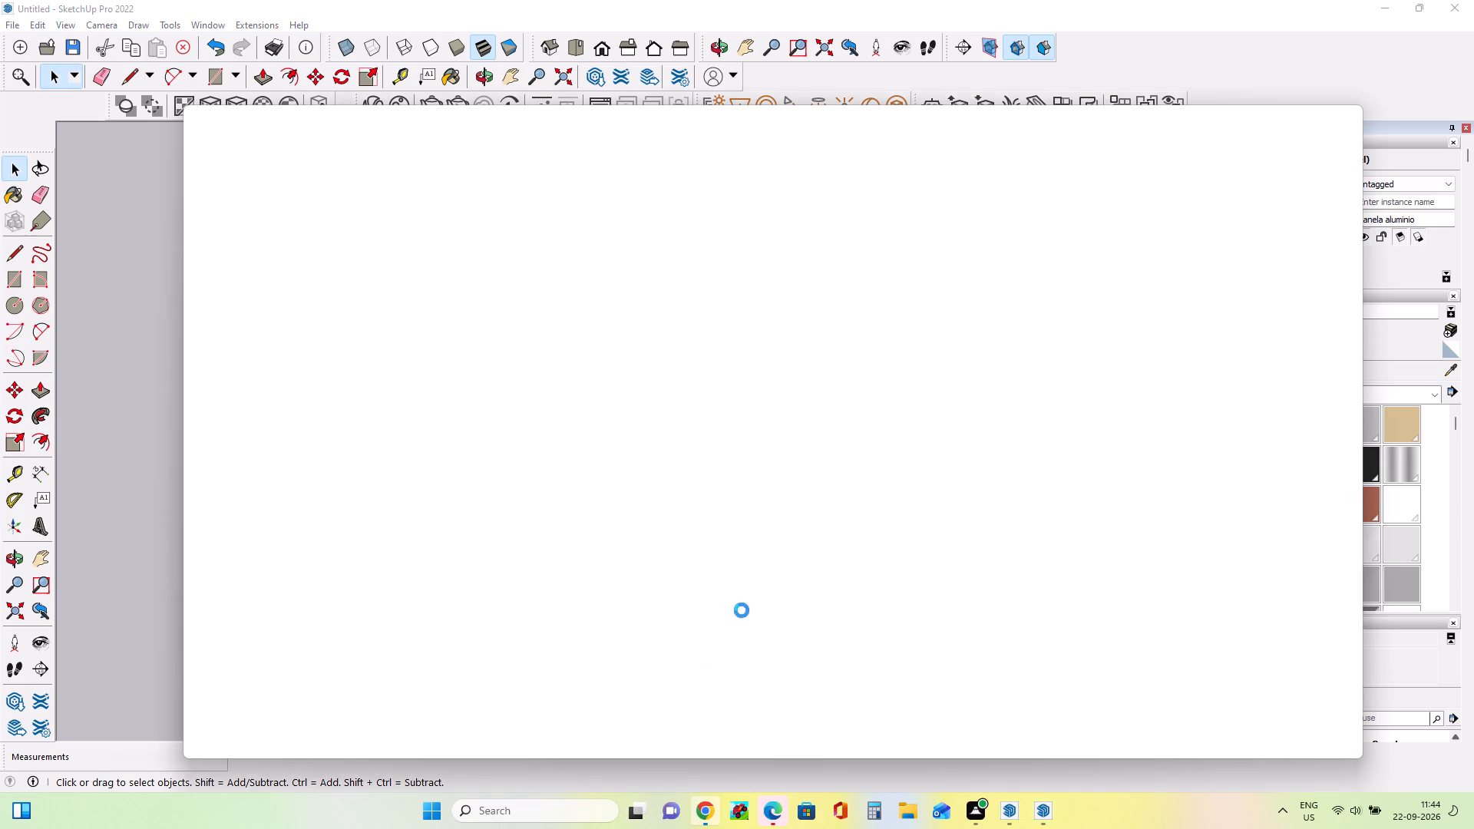
# Import the Group_18 SketchUp file from Downloads into the house model.
pyautogui.click(14, 25)
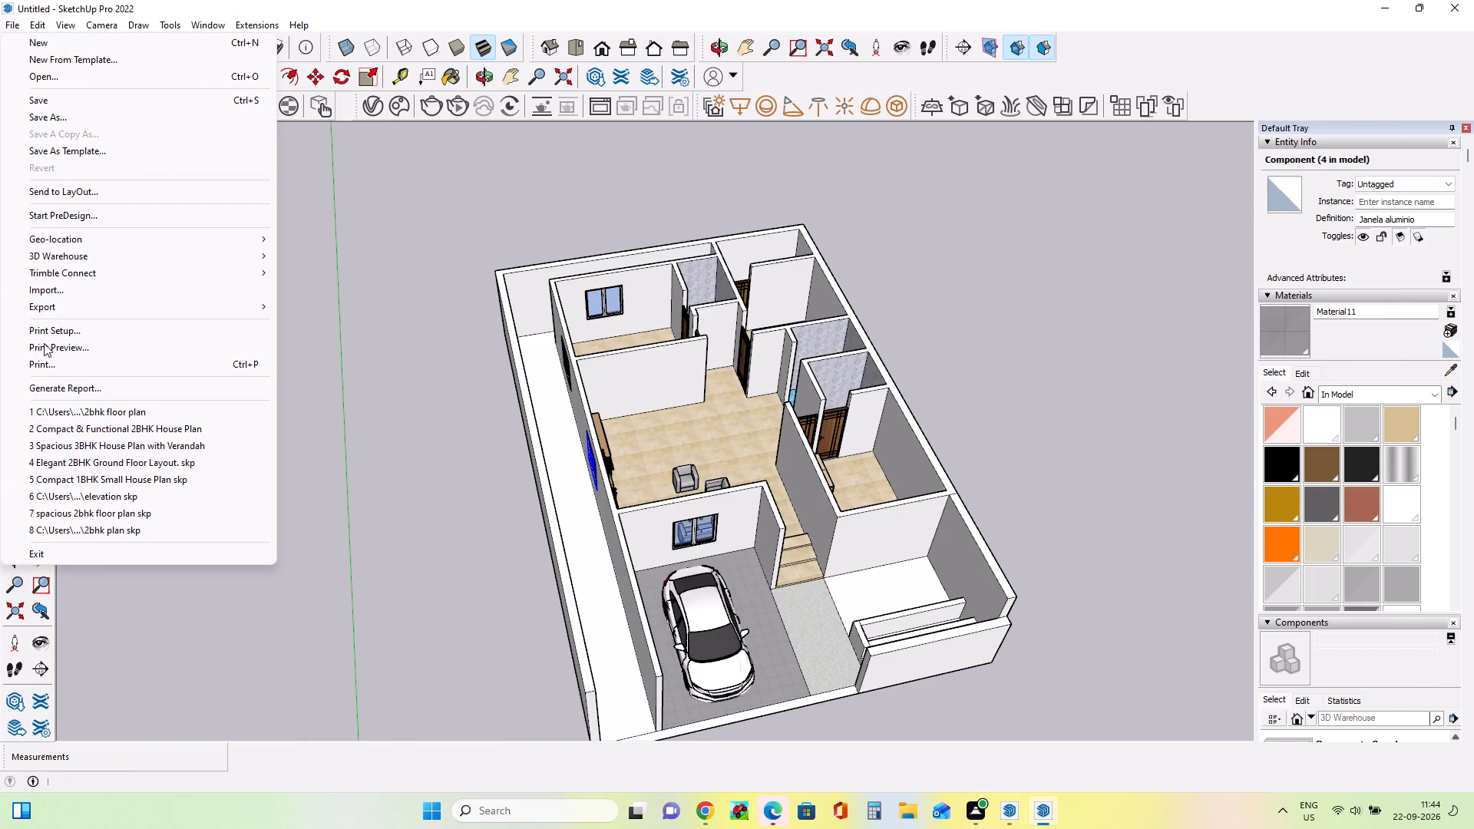
pyautogui.click(56, 296)
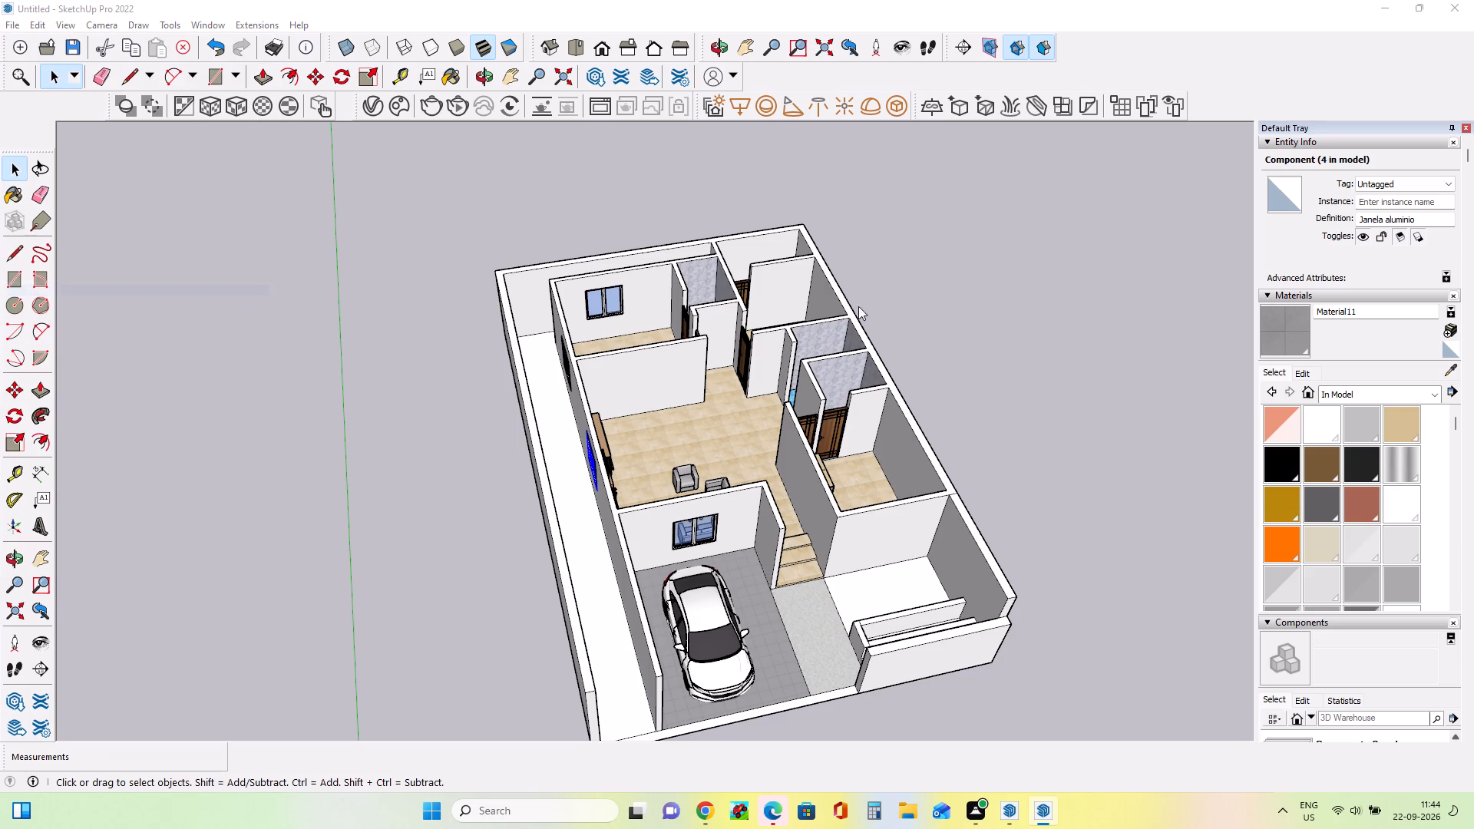
pyautogui.scroll(-12, 716, 424)
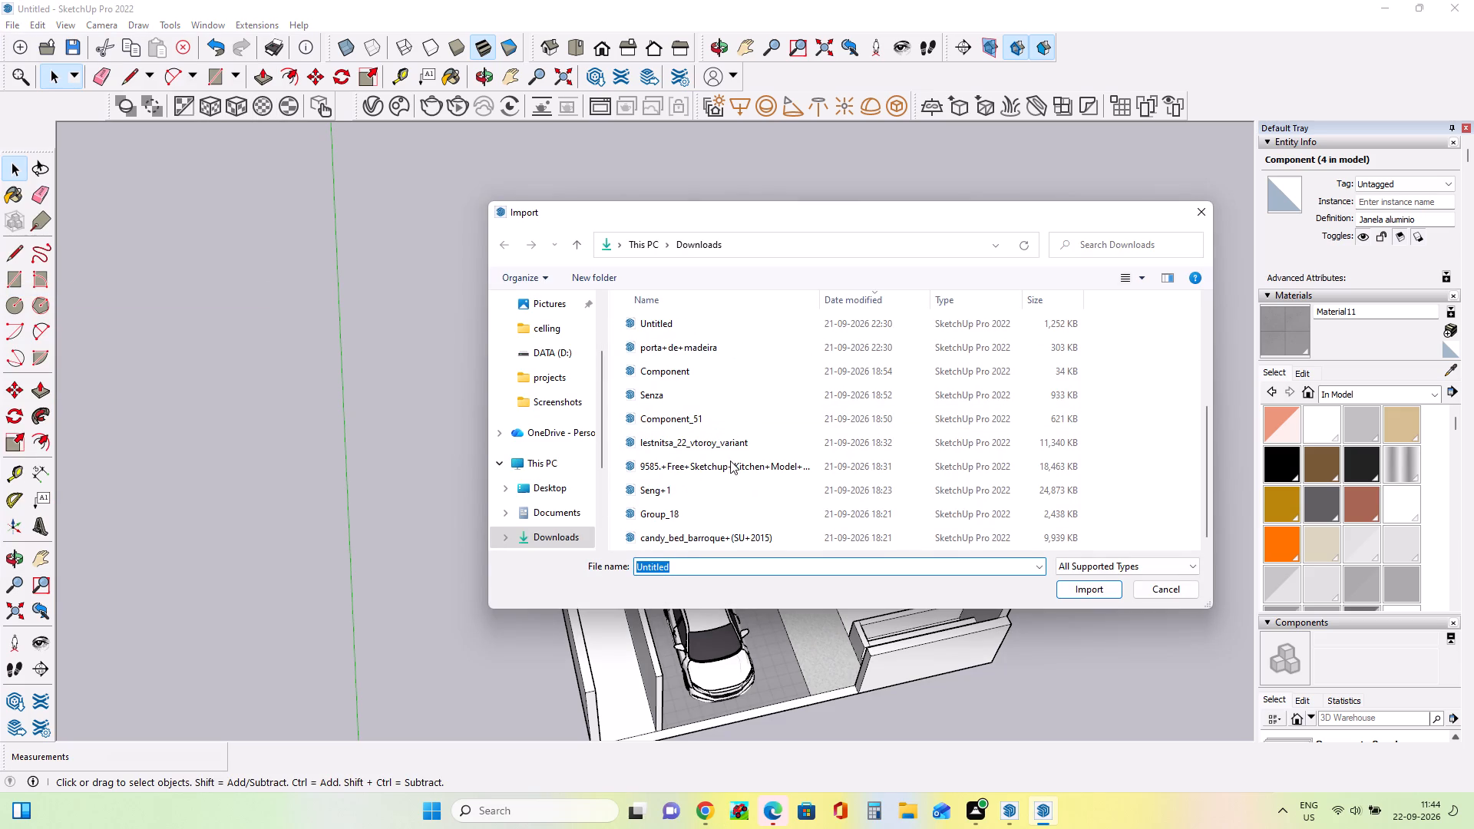
pyautogui.scroll(-4, 730, 461)
pyautogui.tripleClick(698, 520)
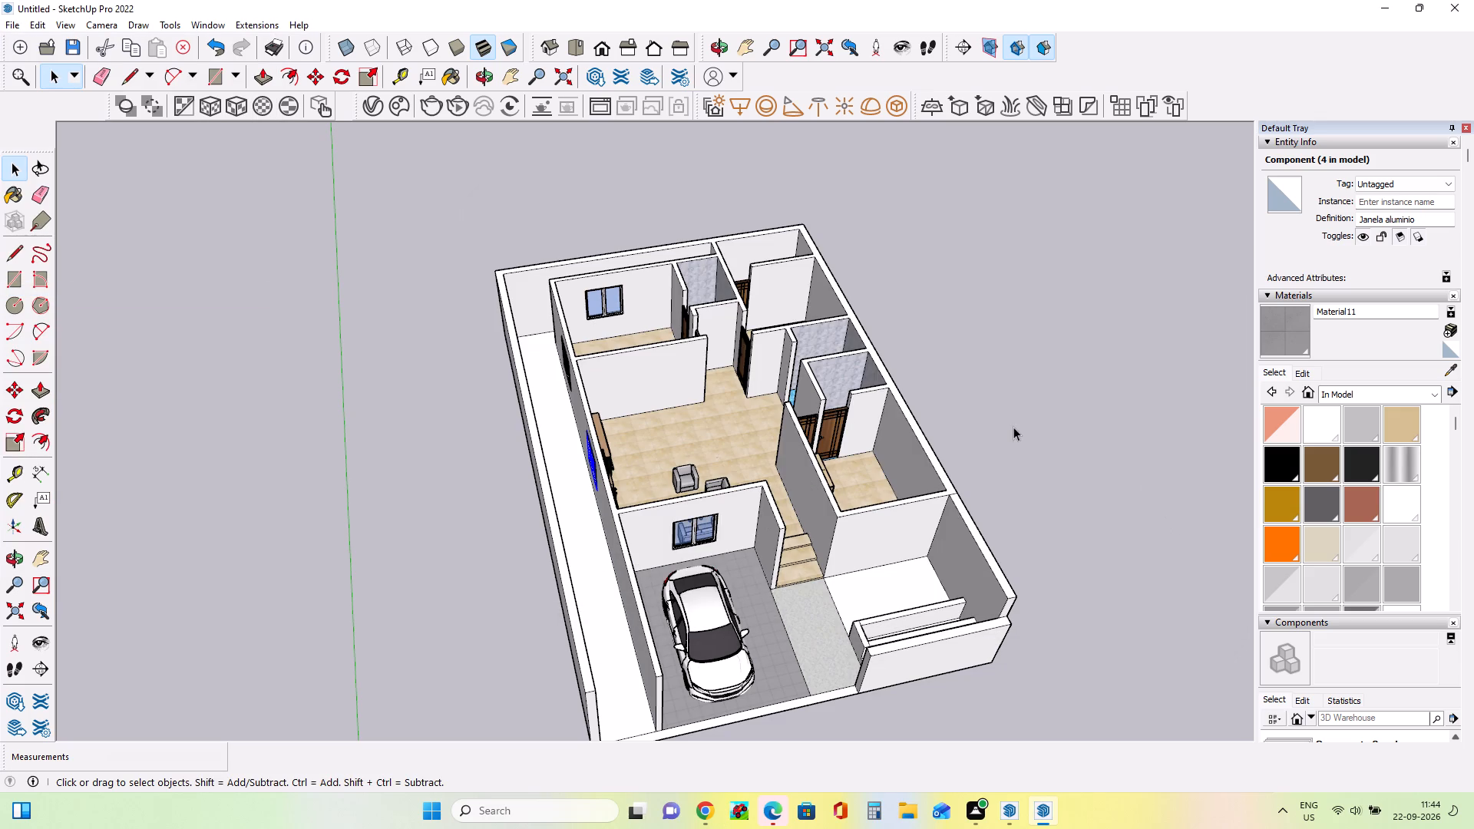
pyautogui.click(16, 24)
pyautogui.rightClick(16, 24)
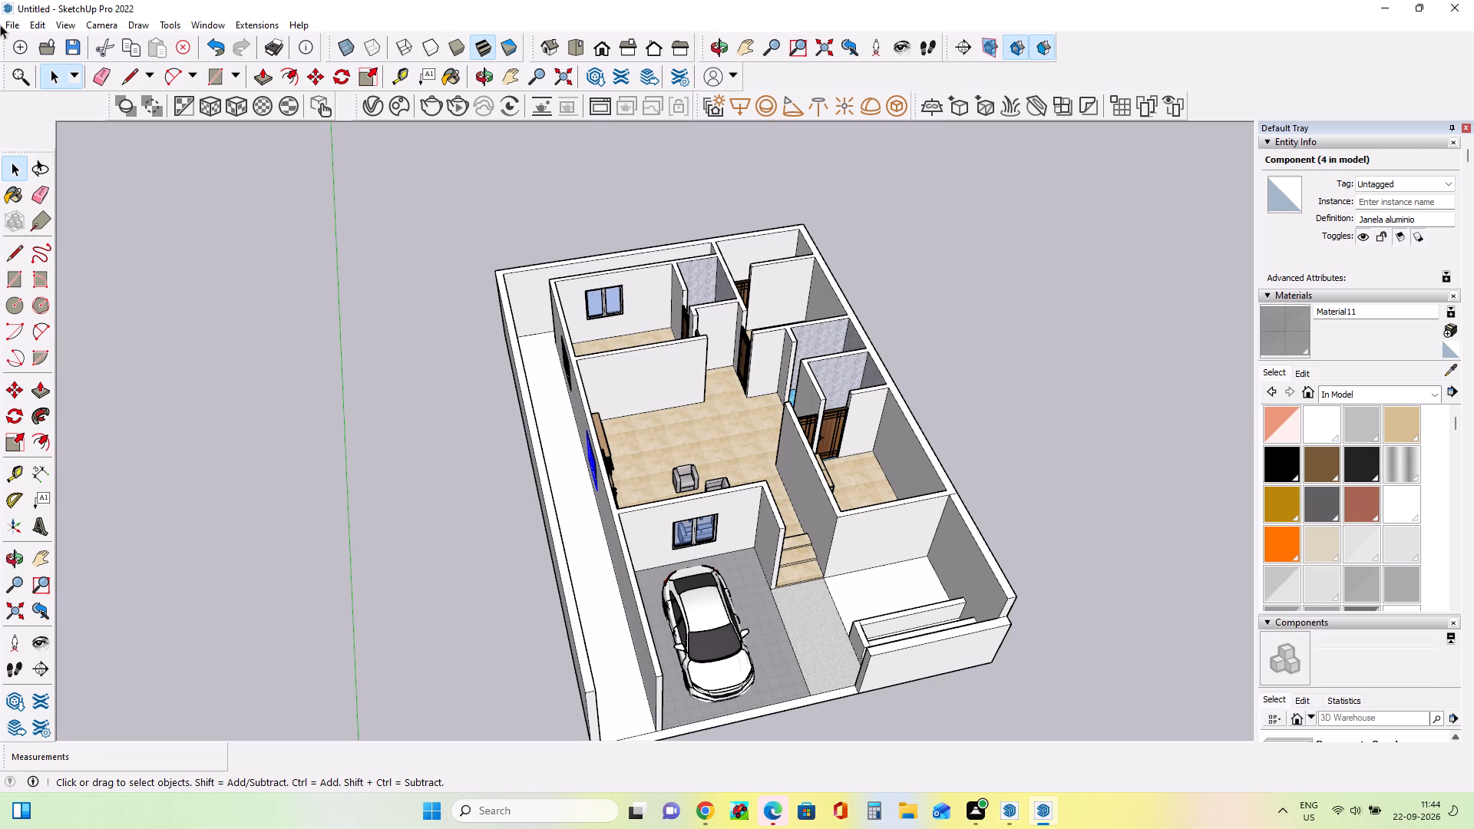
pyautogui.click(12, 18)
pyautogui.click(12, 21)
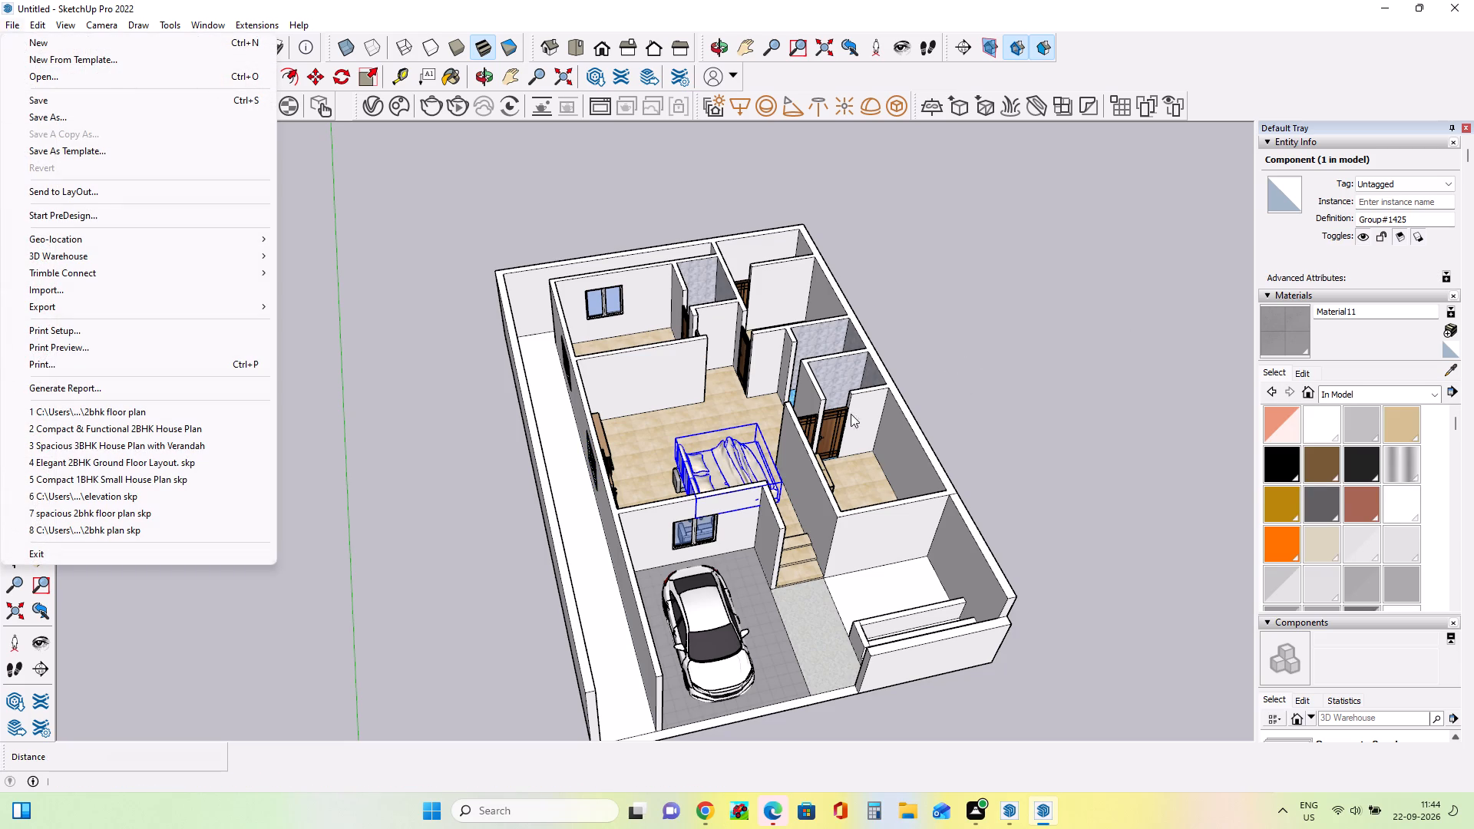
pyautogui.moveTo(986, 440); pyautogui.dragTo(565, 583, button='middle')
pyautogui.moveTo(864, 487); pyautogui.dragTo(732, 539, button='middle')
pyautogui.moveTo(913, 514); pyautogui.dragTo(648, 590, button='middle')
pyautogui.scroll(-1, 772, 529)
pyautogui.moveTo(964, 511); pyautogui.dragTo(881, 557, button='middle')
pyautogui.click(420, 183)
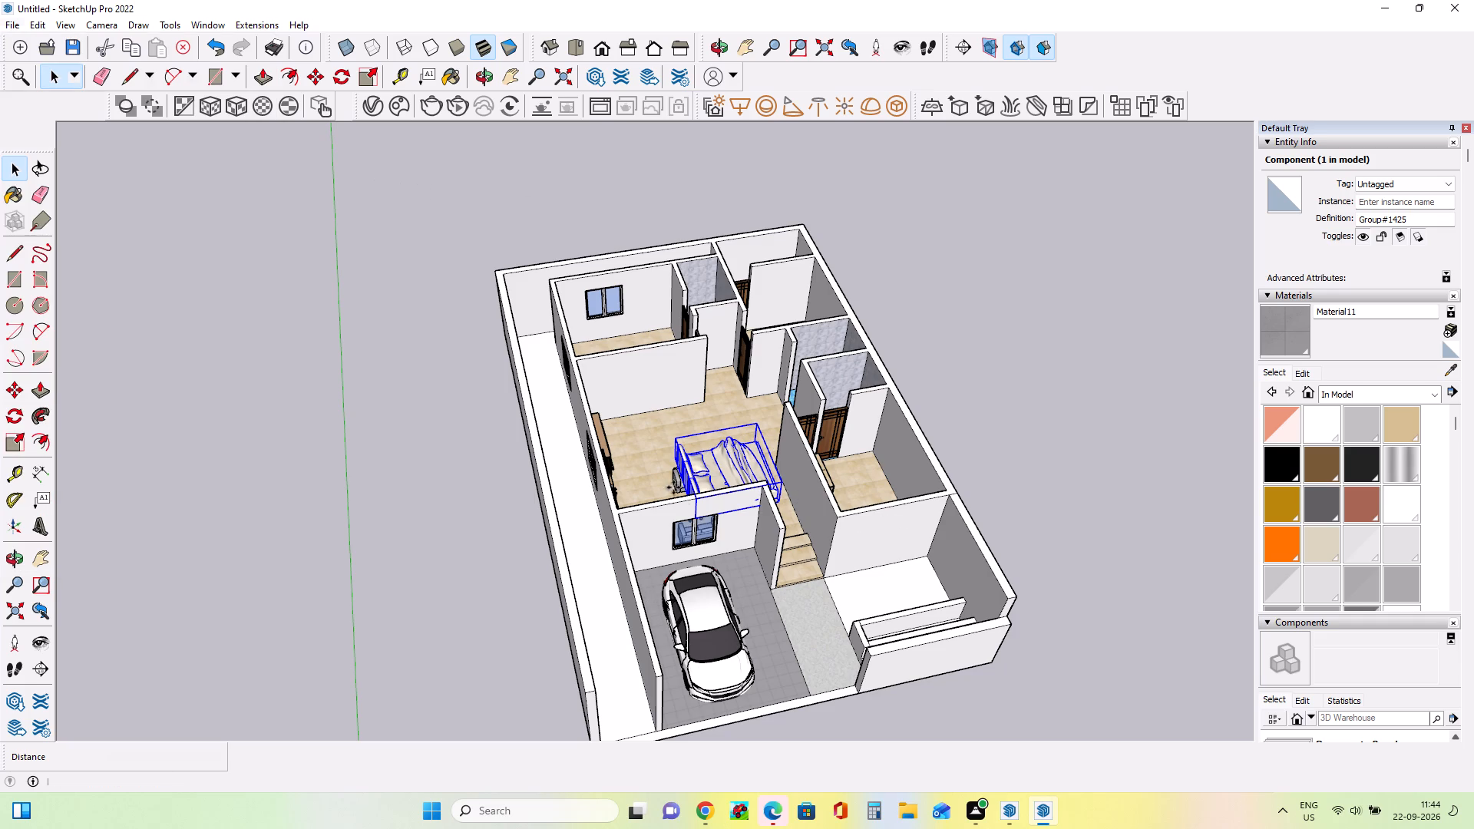
# Move the imported bed about 24' 7" from the living hall into the rear bedroom.
pyautogui.doubleClick(782, 484)
pyautogui.moveTo(701, 335); pyautogui.dragTo(606, 552, button='middle')
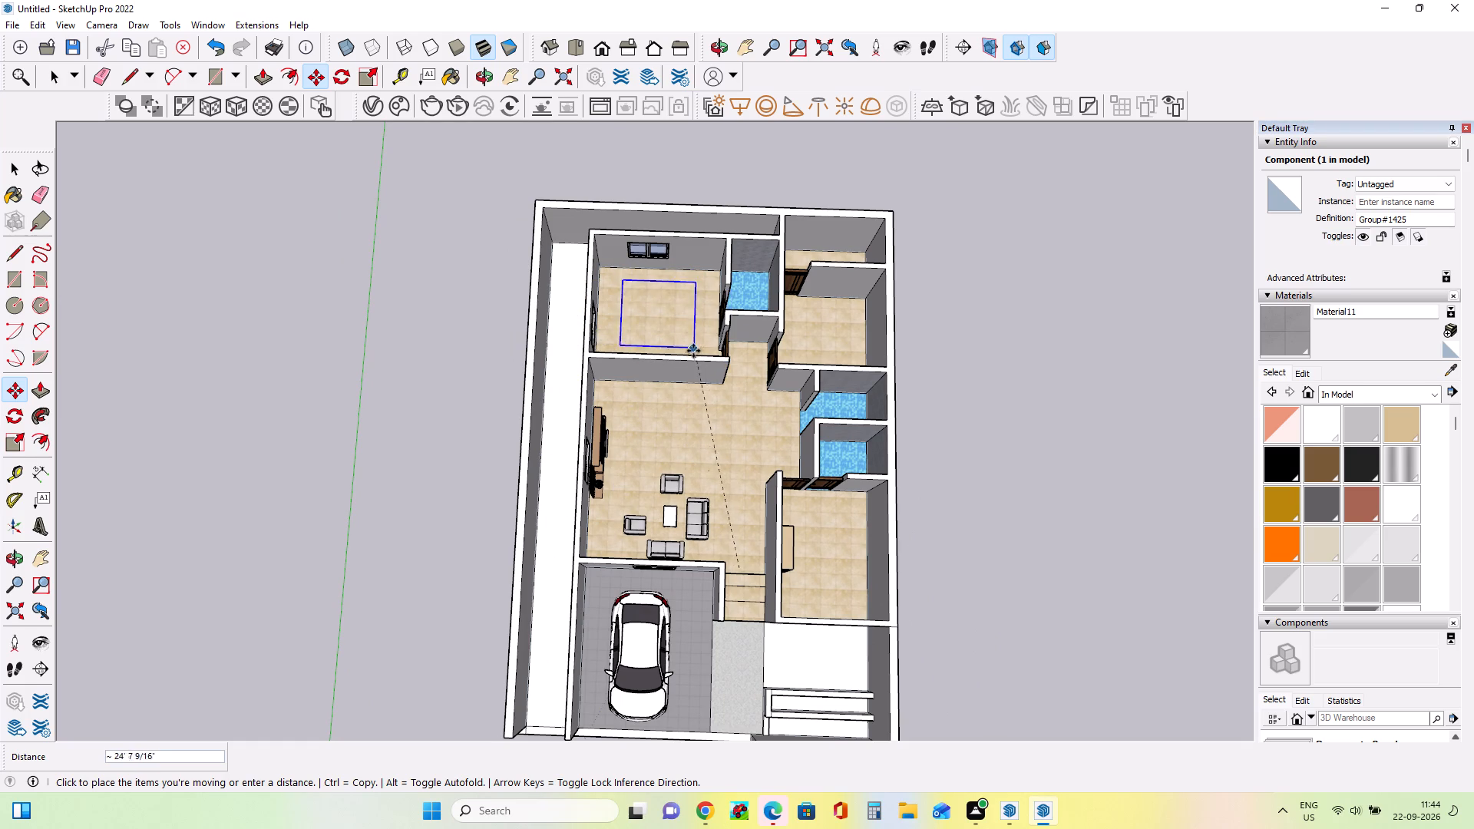
pyautogui.click(699, 350)
# Move the bed about 6' 10" down onto the rear bedroom's floor.
pyautogui.scroll(12, 630, 324)
pyautogui.moveTo(790, 452); pyautogui.dragTo(439, 353, button='middle')
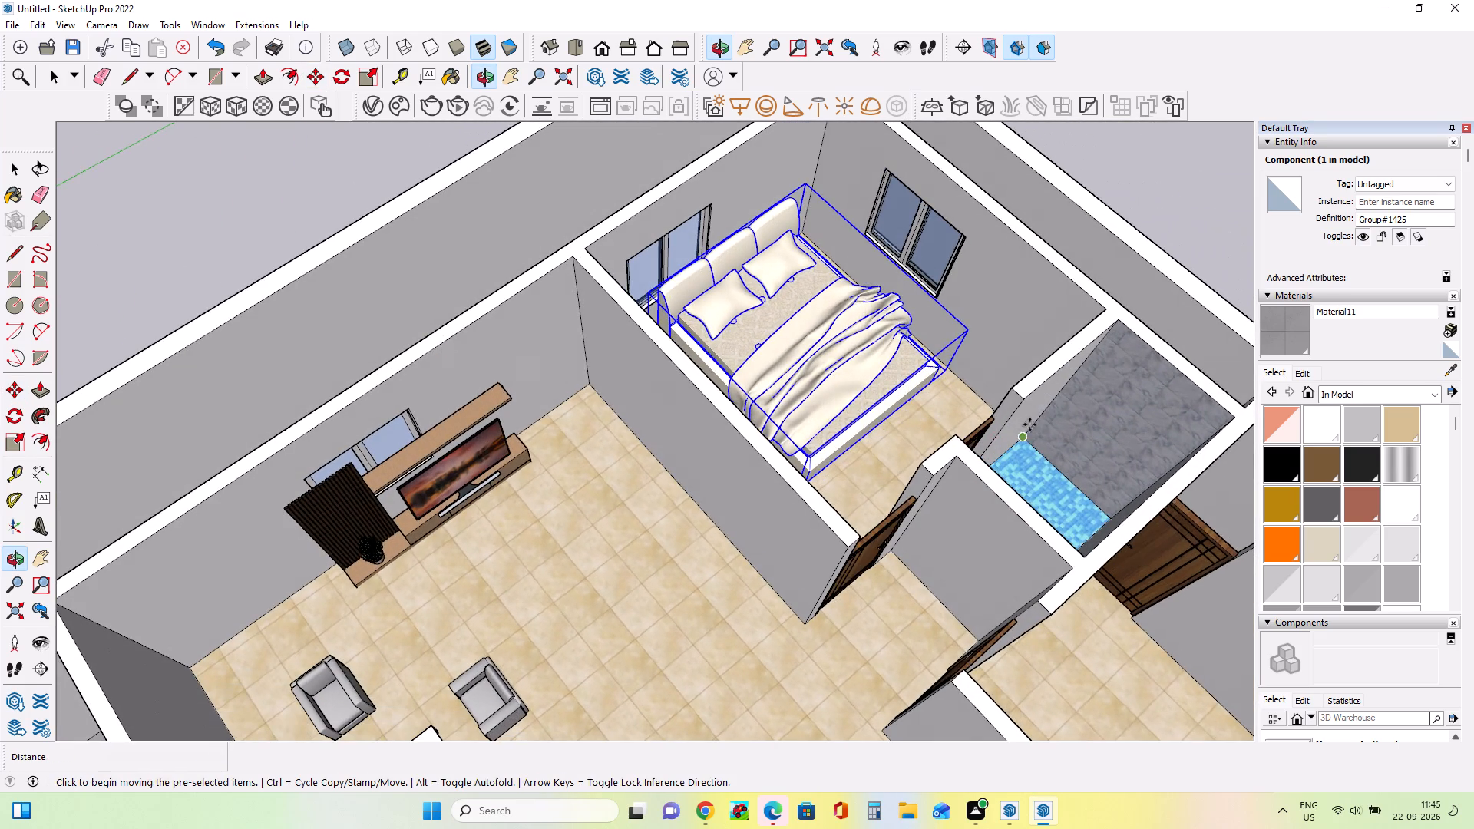
pyautogui.click(944, 372)
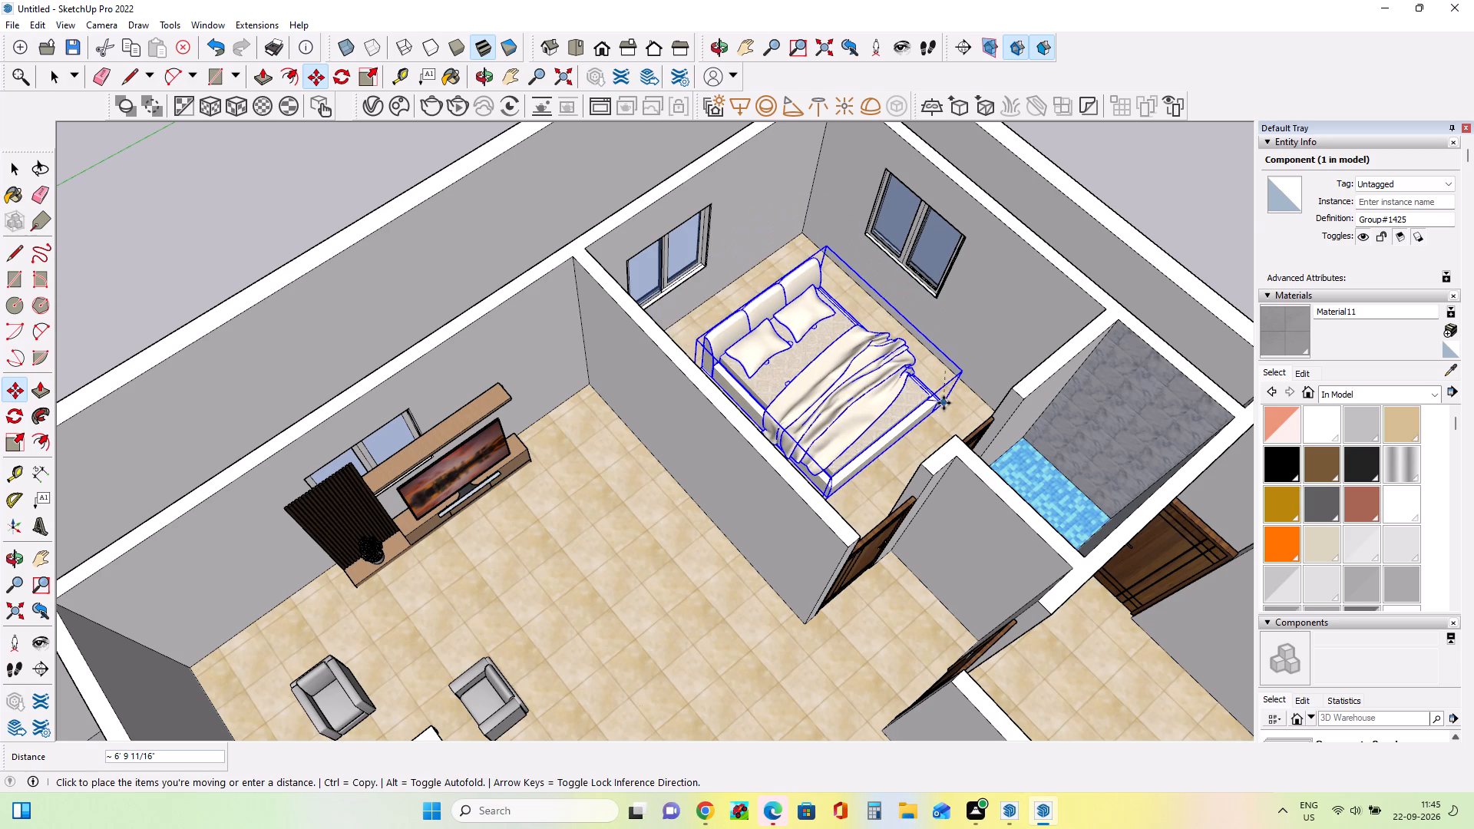
pyautogui.click(944, 403)
# Move the bed about 2' 4 9/16" so its headboard sits against the side wall below the rear bedroom window.
pyautogui.moveTo(984, 370); pyautogui.dragTo(649, 404, button='middle')
pyautogui.scroll(5, 731, 454)
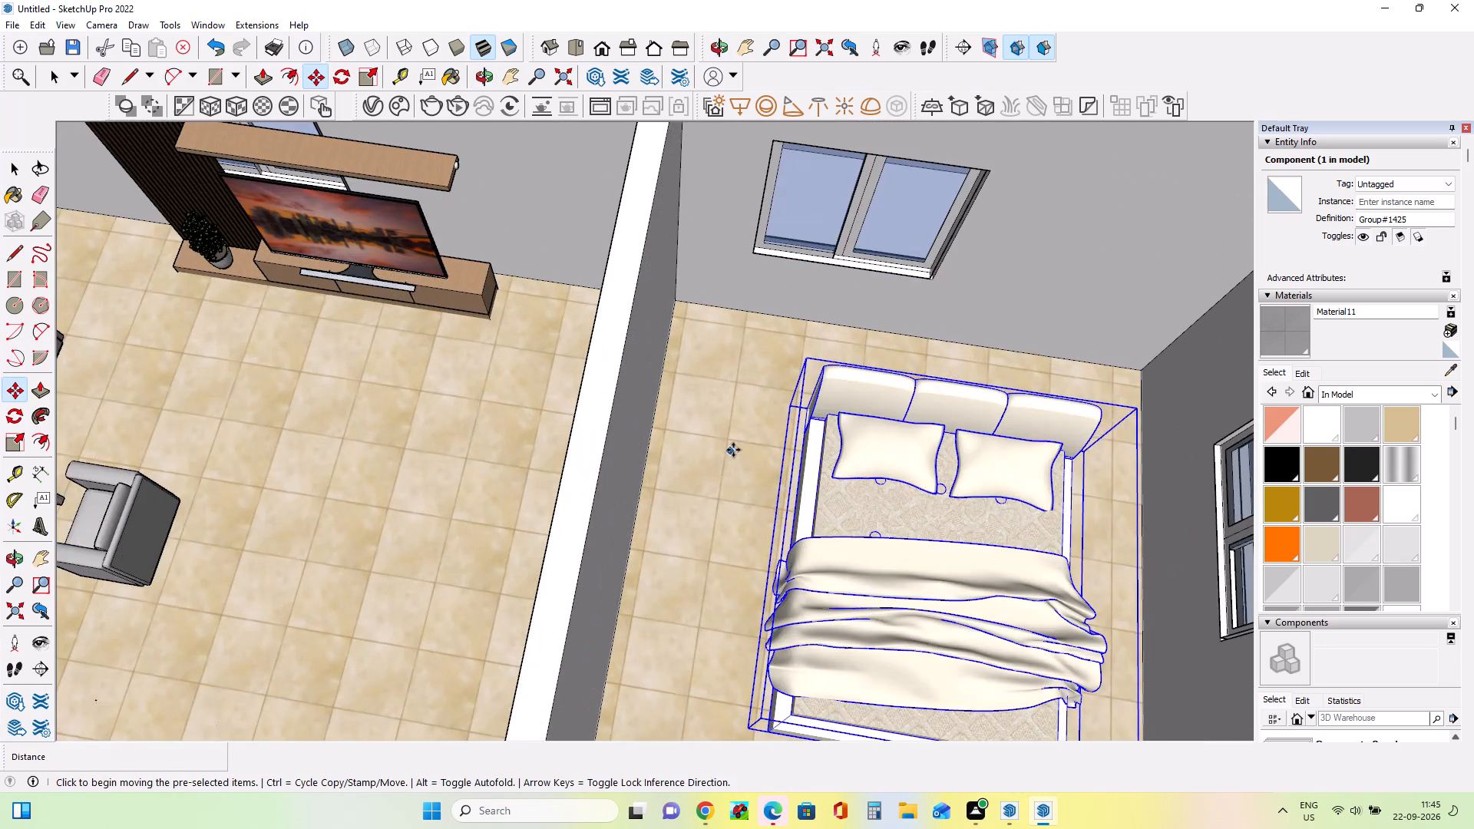
pyautogui.moveTo(748, 456); pyautogui.dragTo(874, 477, button='middle')
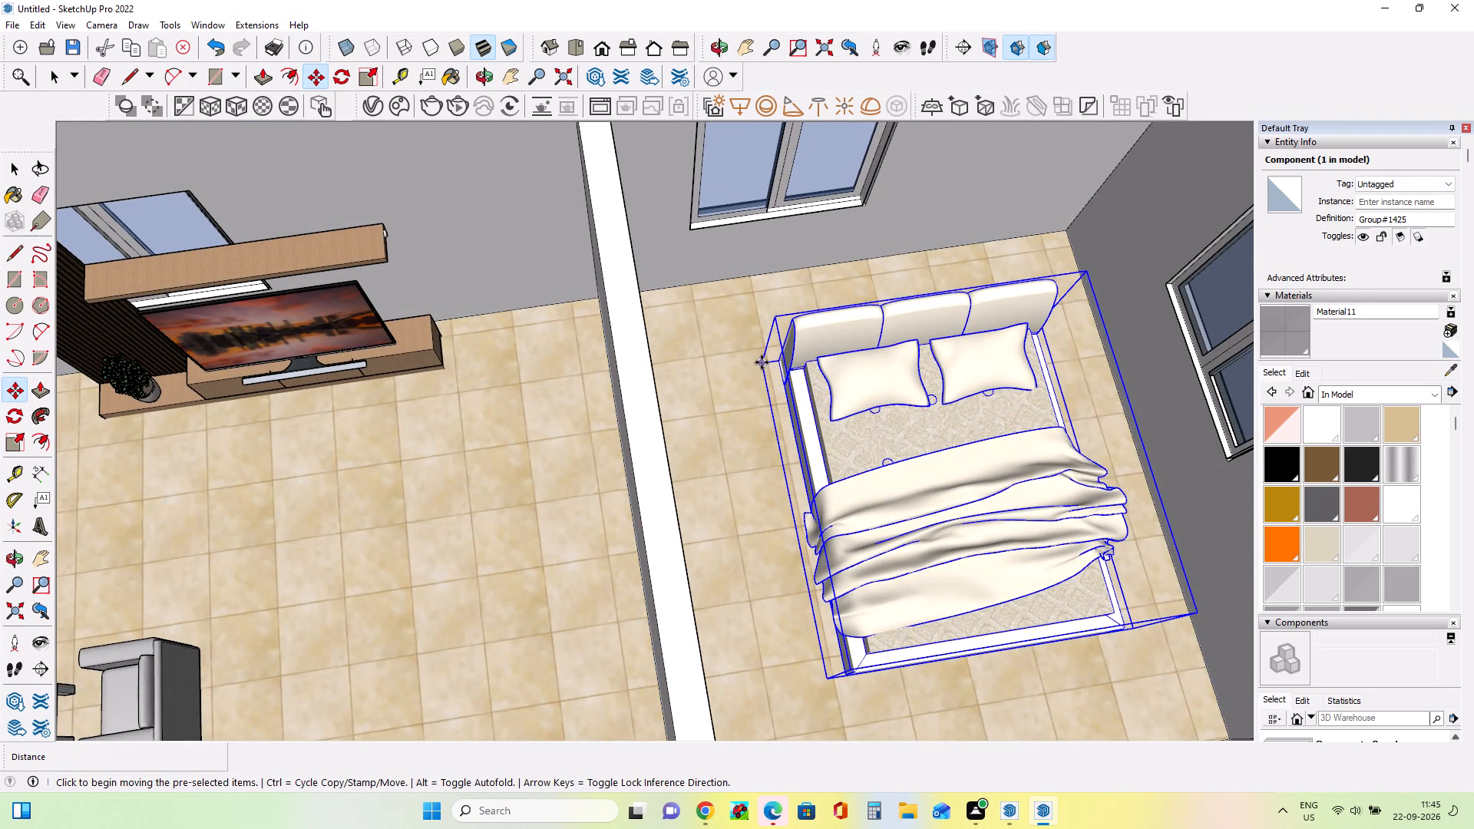
pyautogui.click(762, 362)
pyautogui.click(730, 273)
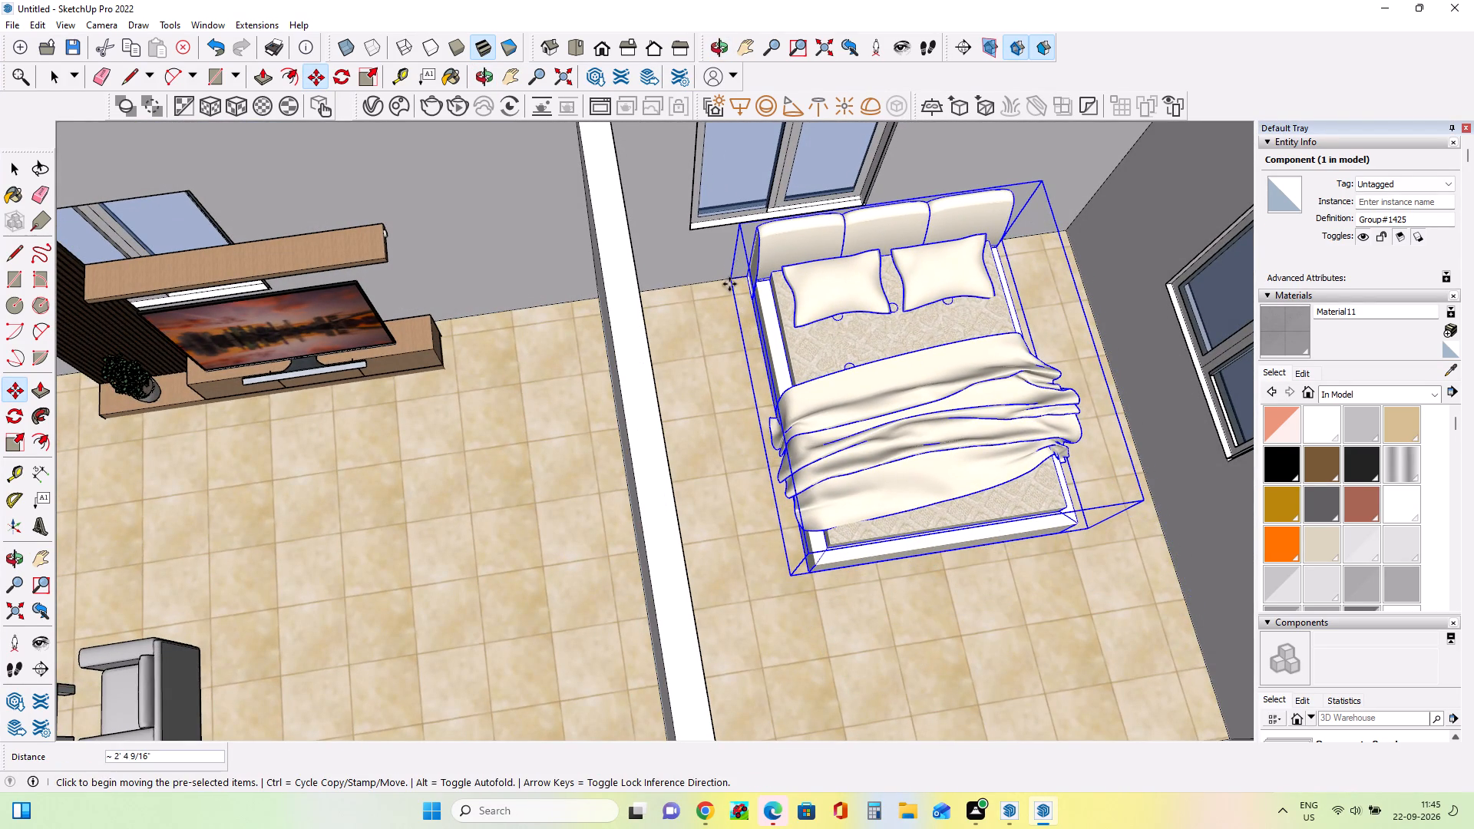
# Copy the rear bedroom's bed 20' 8" to the empty space outside the house beyond the side passage.
pyautogui.scroll(-11, 746, 473)
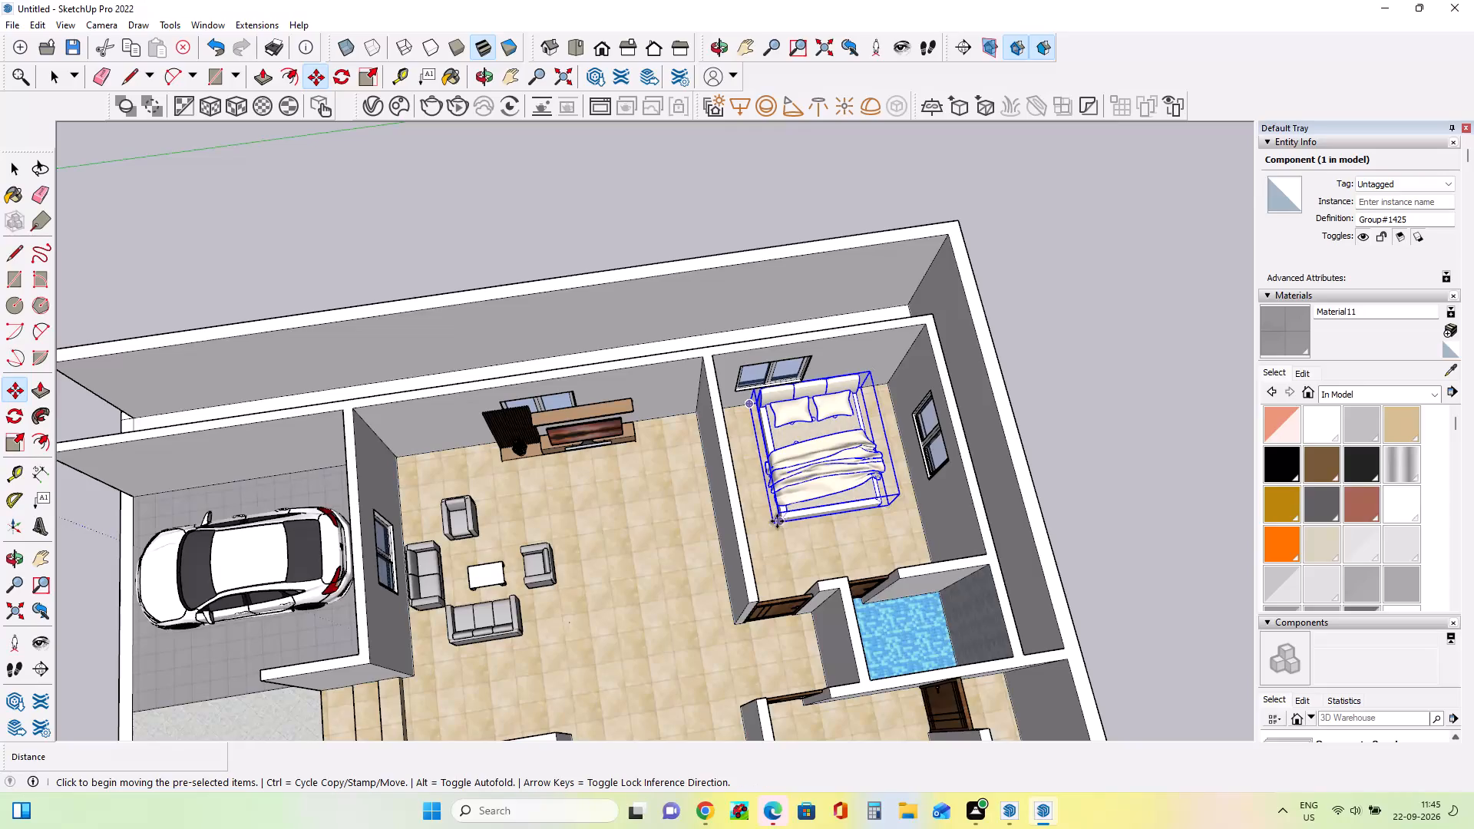
pyautogui.click(776, 523)
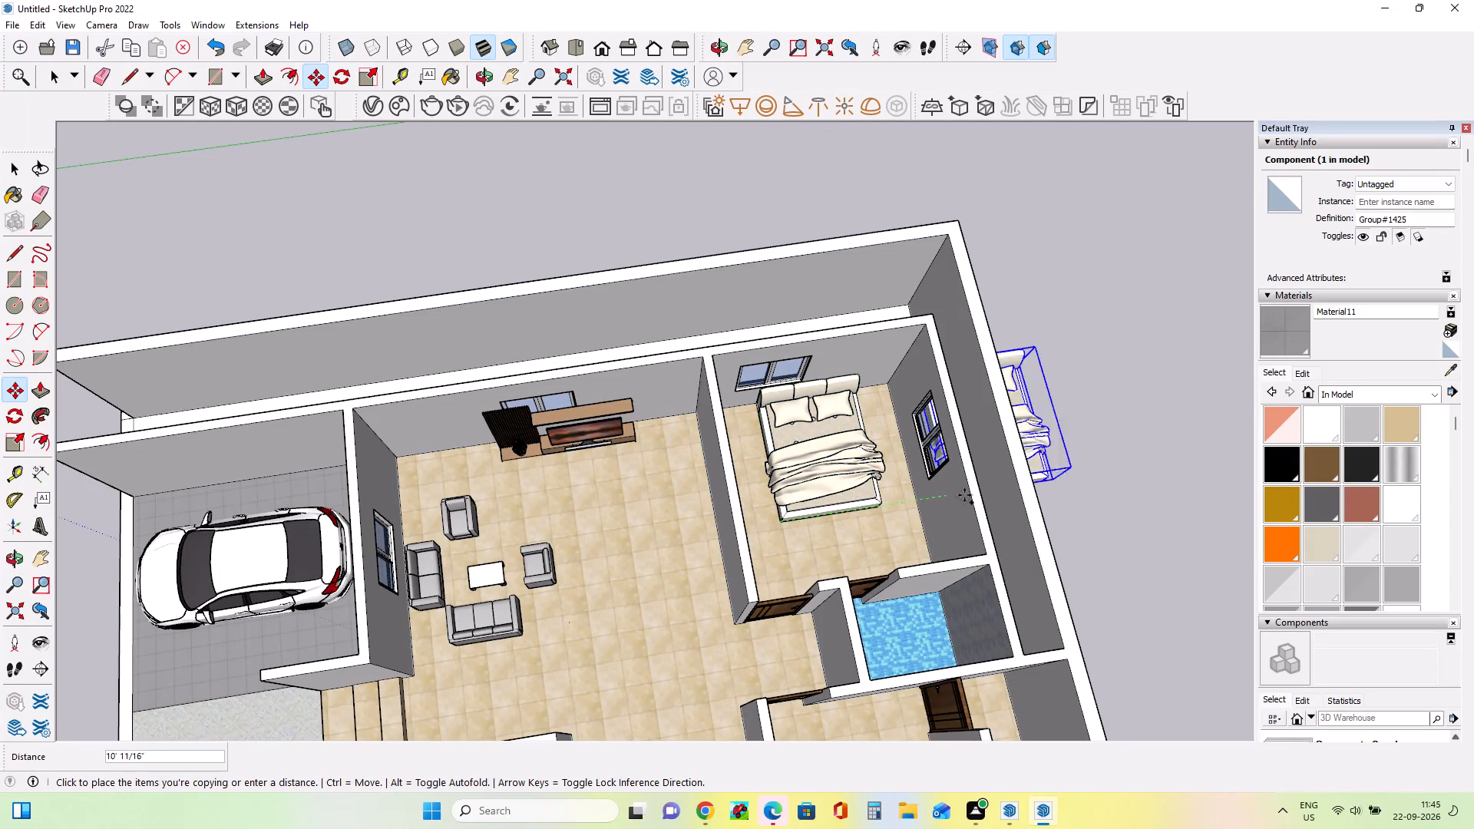
pyautogui.scroll(-12, 977, 452)
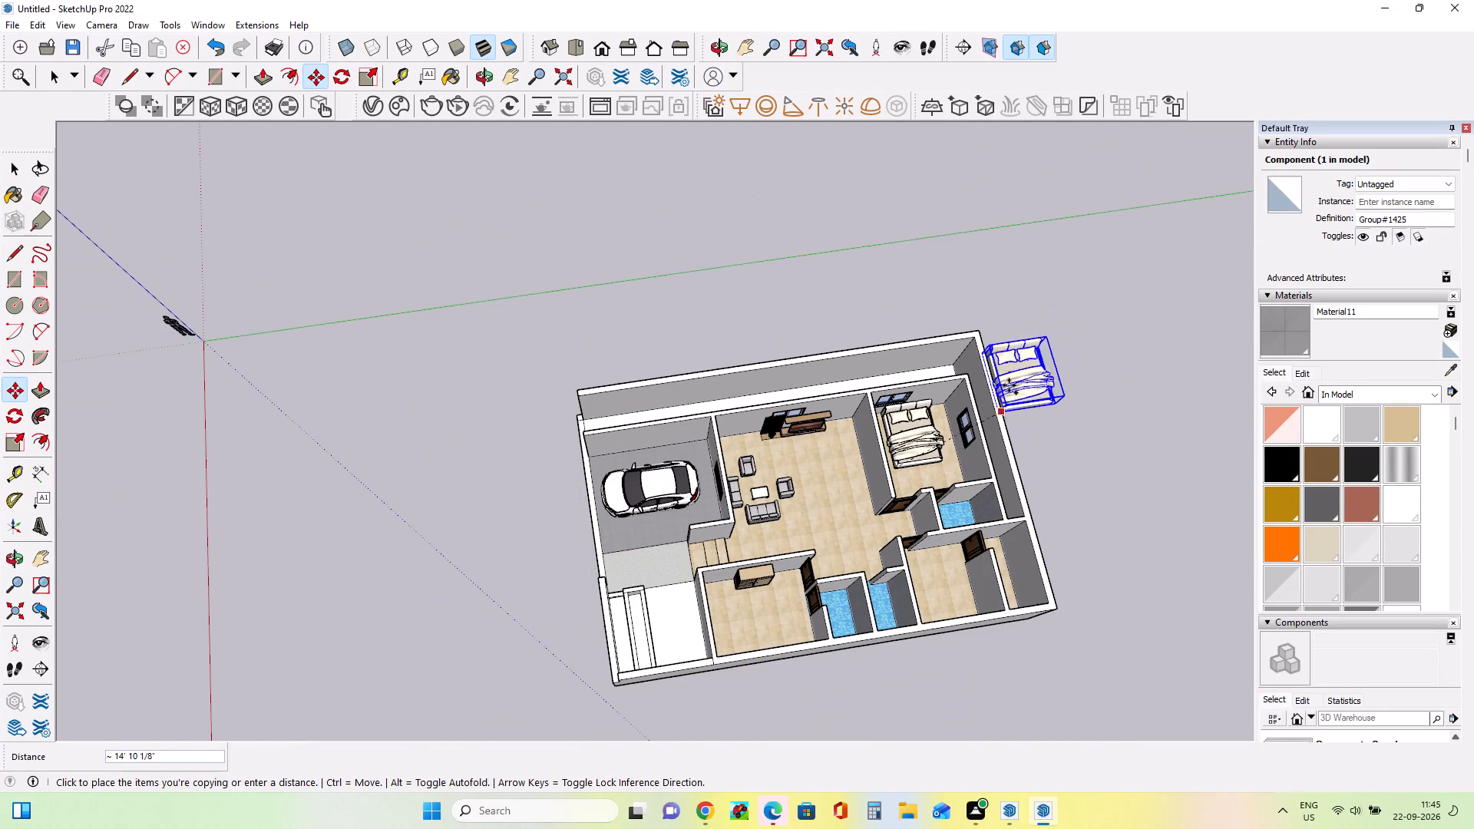
pyautogui.click(850, 322)
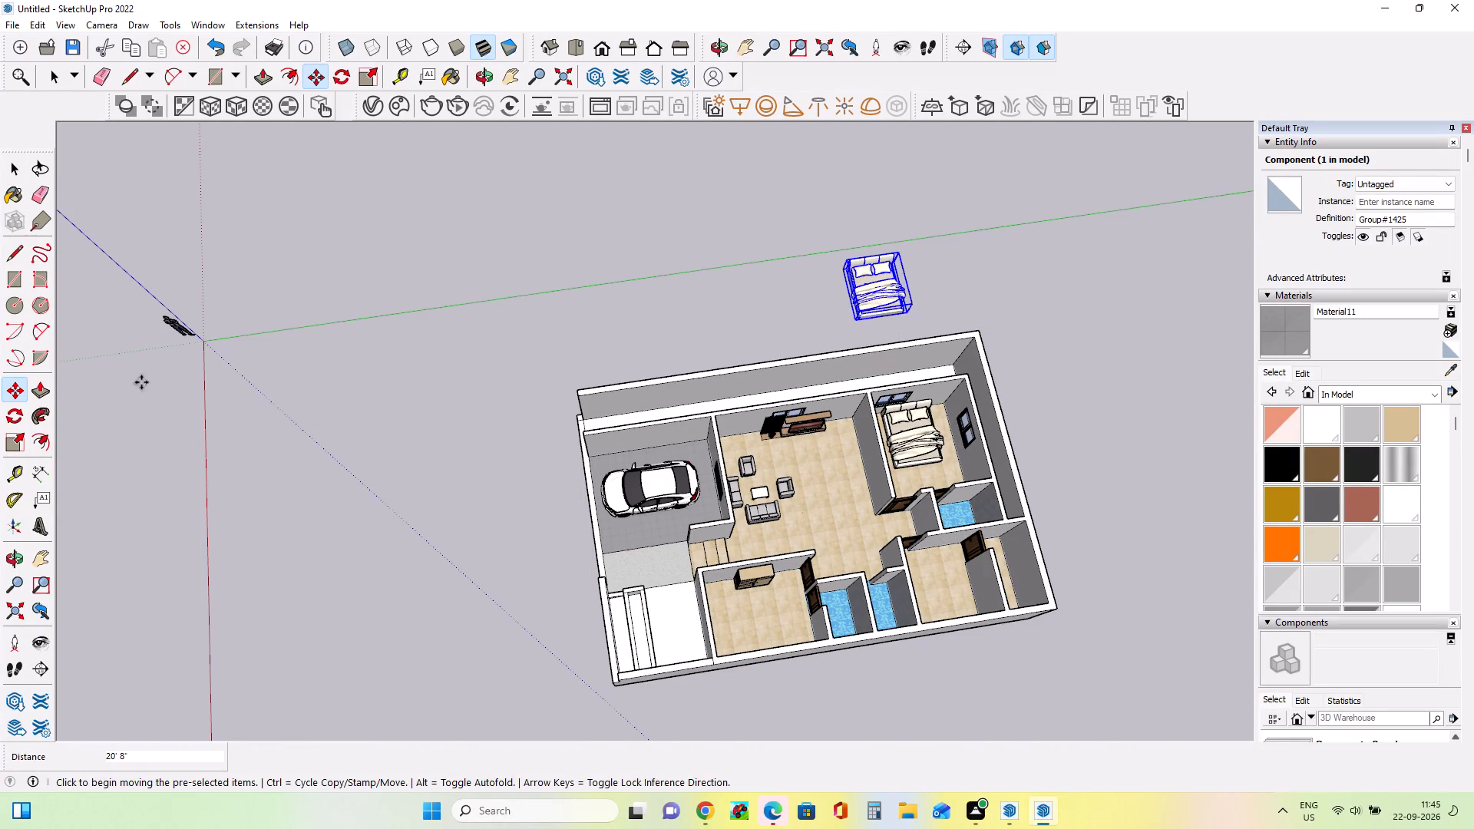
# Rotate the bed copy outside the house half a turn so its headboard faces the opposite way.
pyautogui.click(15, 419)
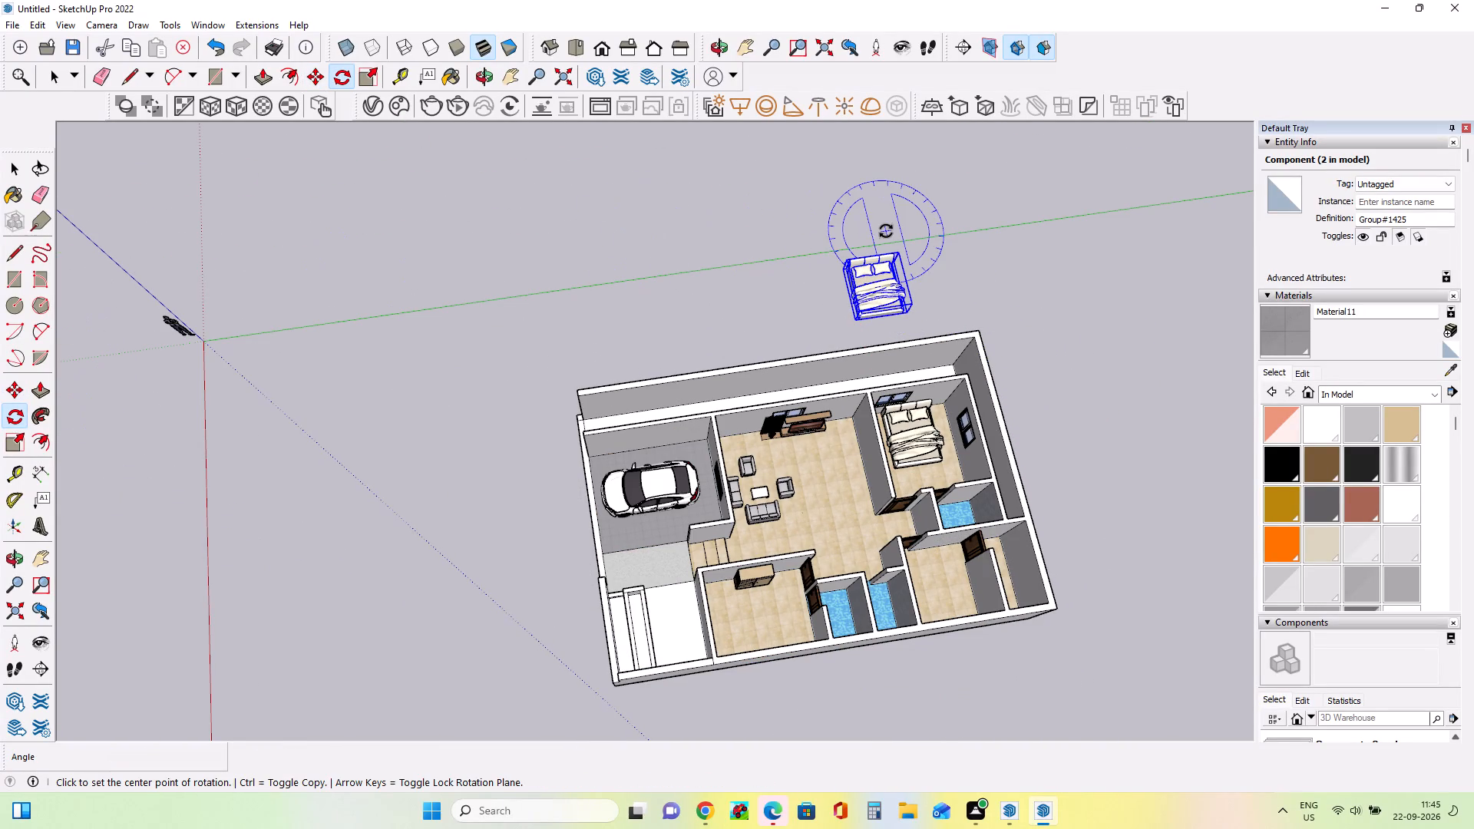
pyautogui.click(891, 225)
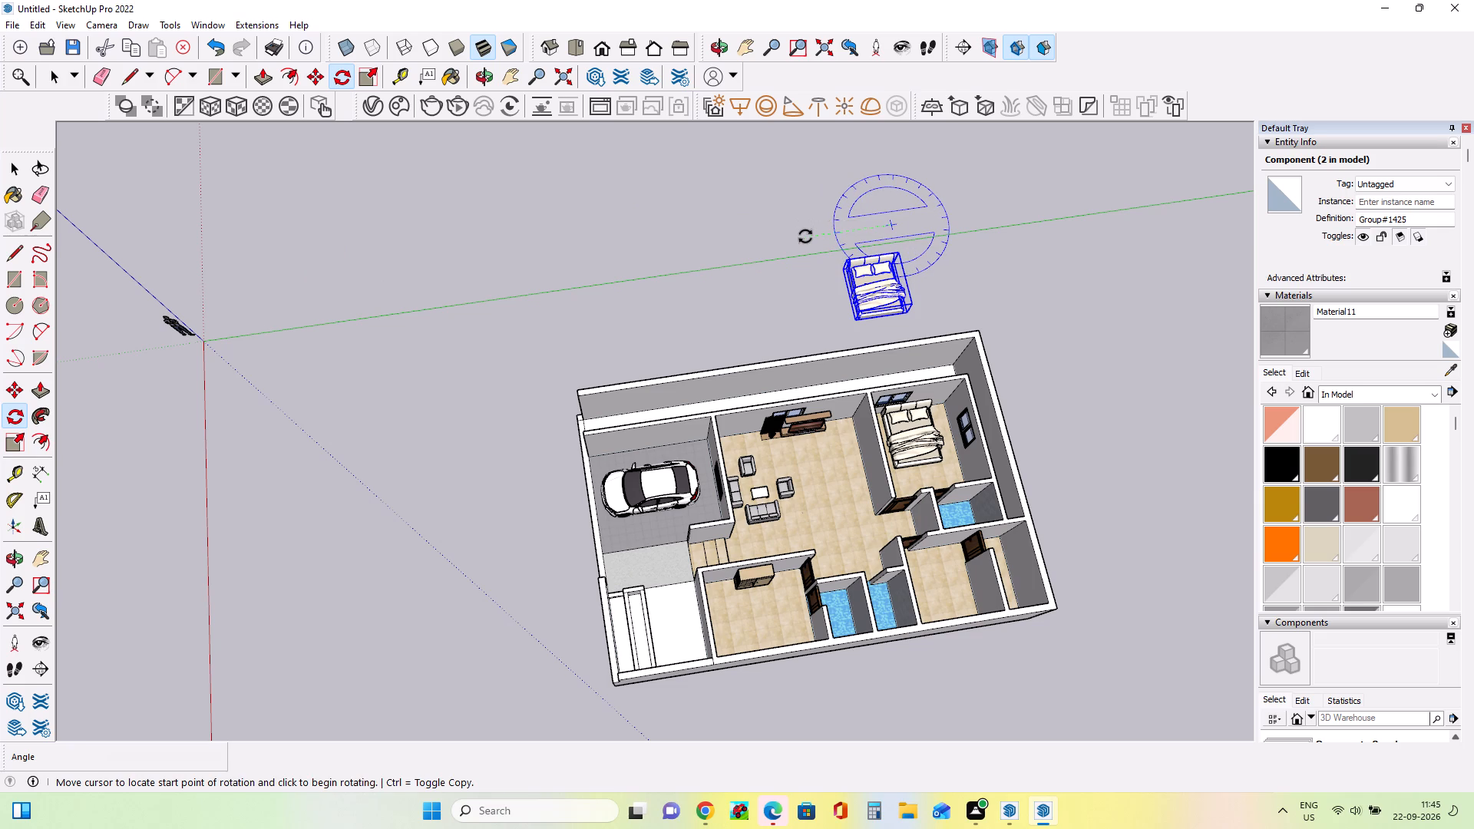
pyautogui.click(805, 236)
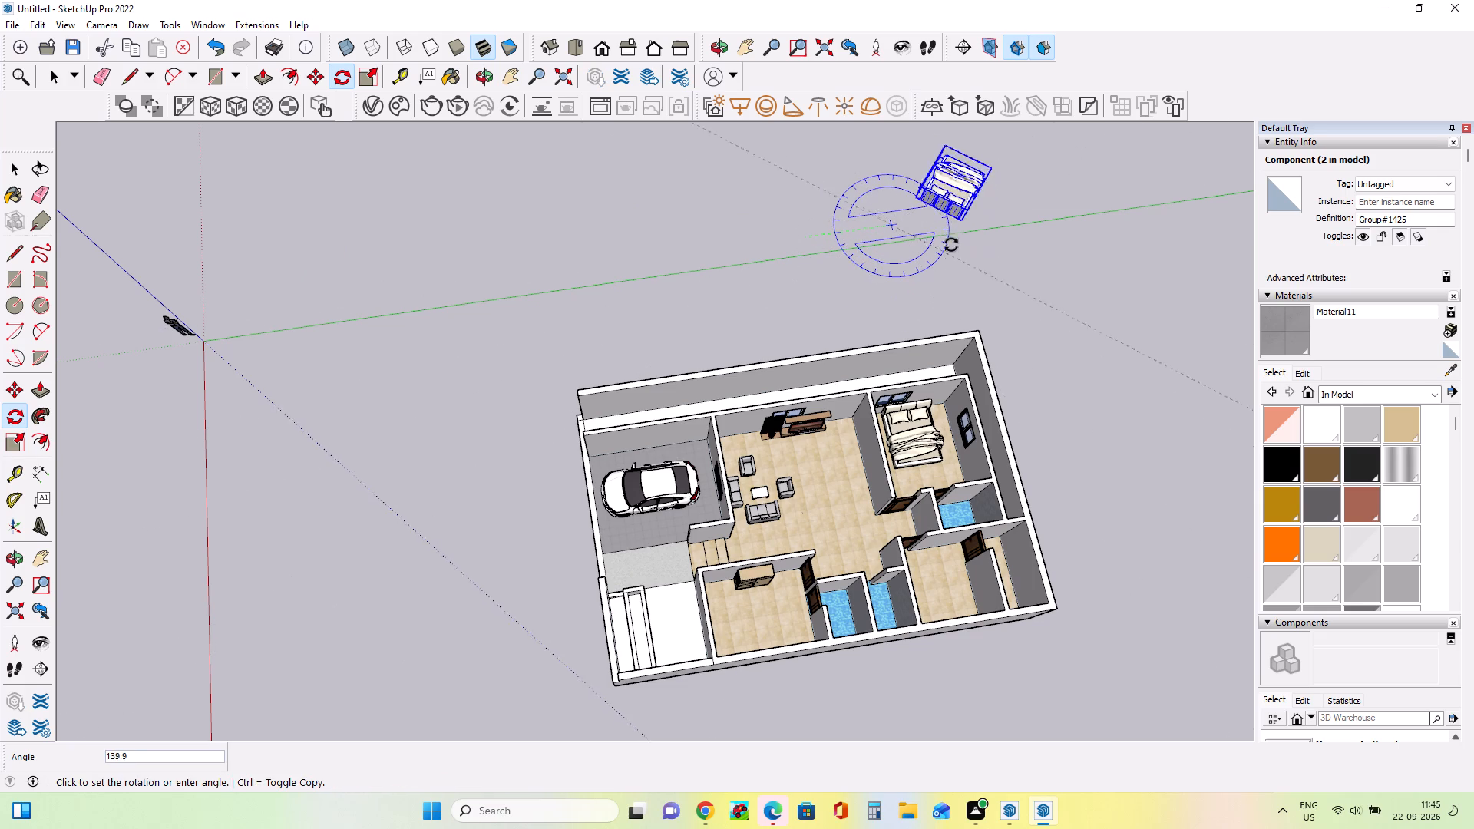
pyautogui.click(950, 217)
# Move the rotated bed copy about 67' 3" into the front bedroom with the wardrobe, close to the outer wall's corner.
pyautogui.moveTo(662, 399); pyautogui.dragTo(684, 412, button='middle')
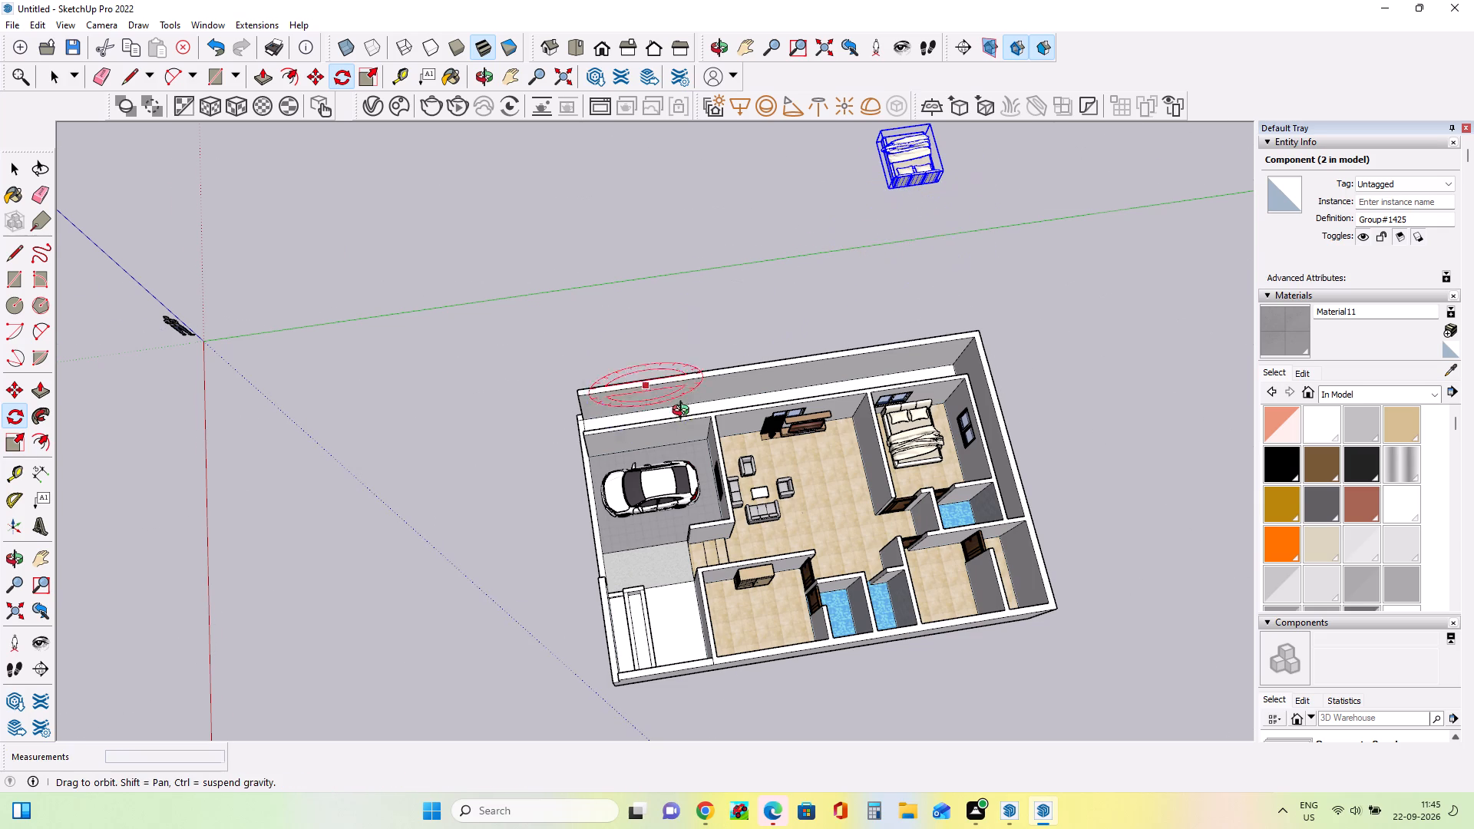
pyautogui.moveTo(684, 412); pyautogui.dragTo(774, 428, button='middle')
pyautogui.scroll(-3, 779, 297)
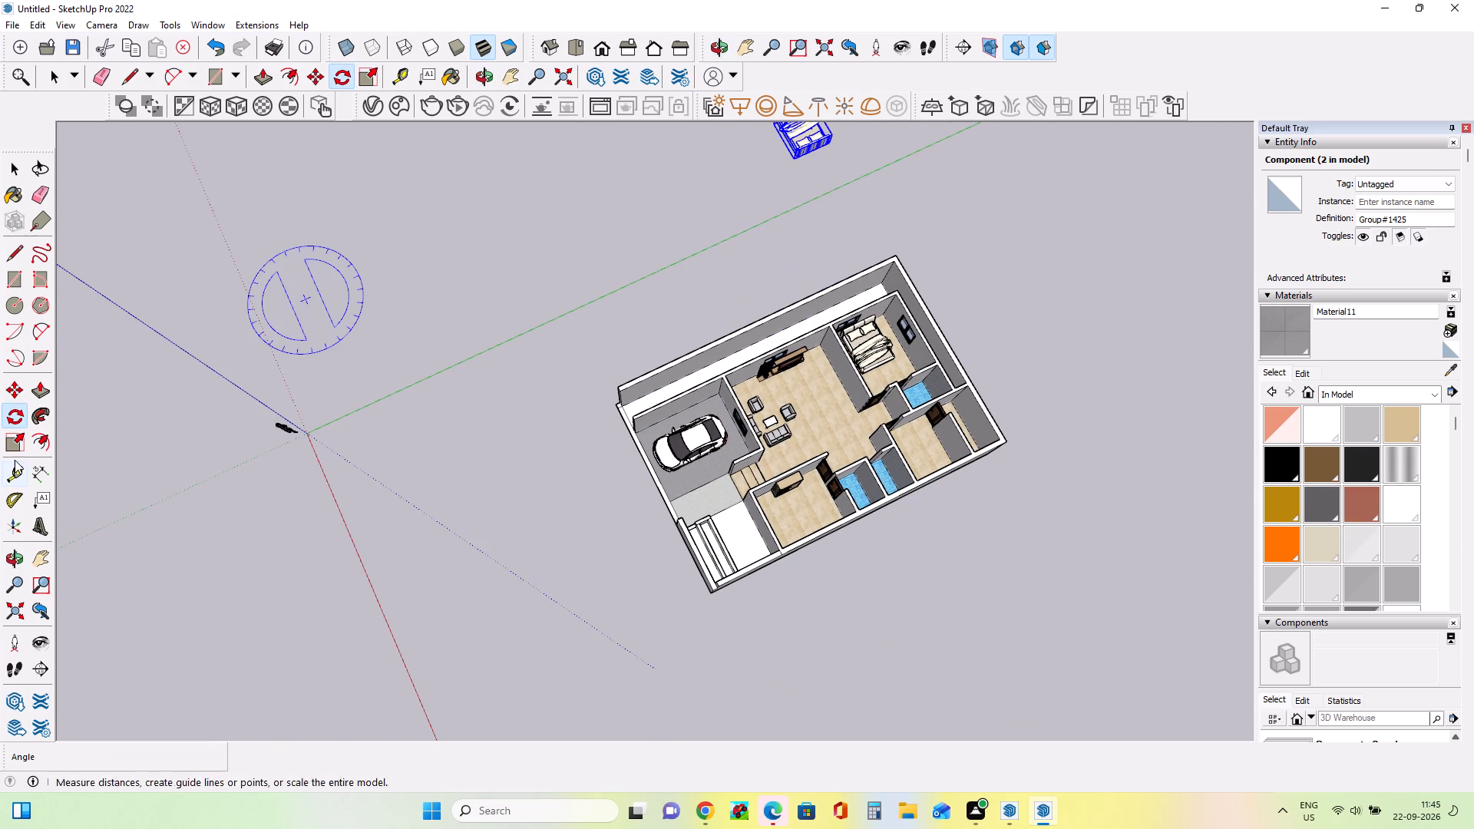
pyautogui.click(23, 386)
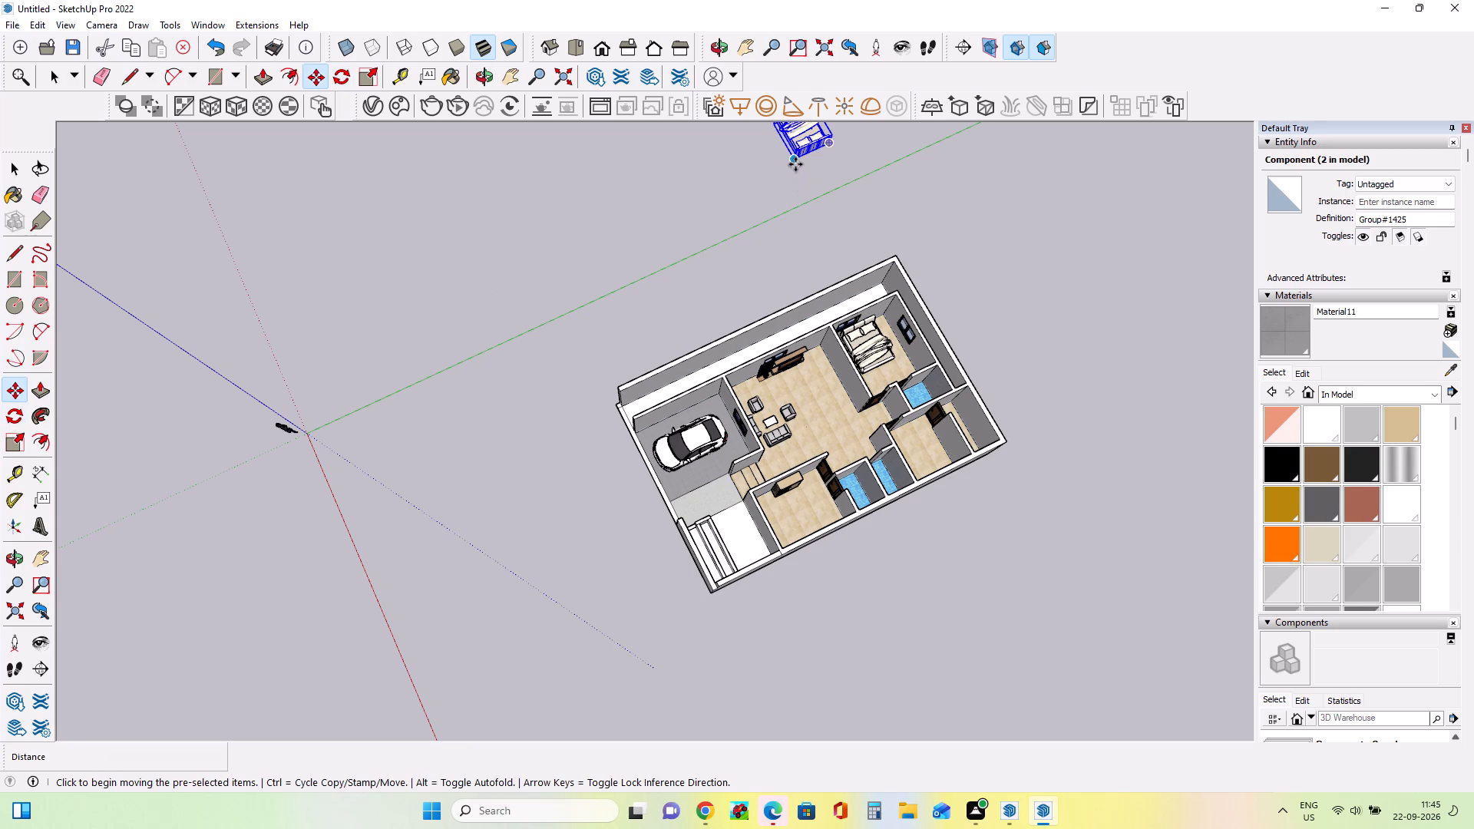
pyautogui.click(795, 164)
pyautogui.scroll(7, 794, 543)
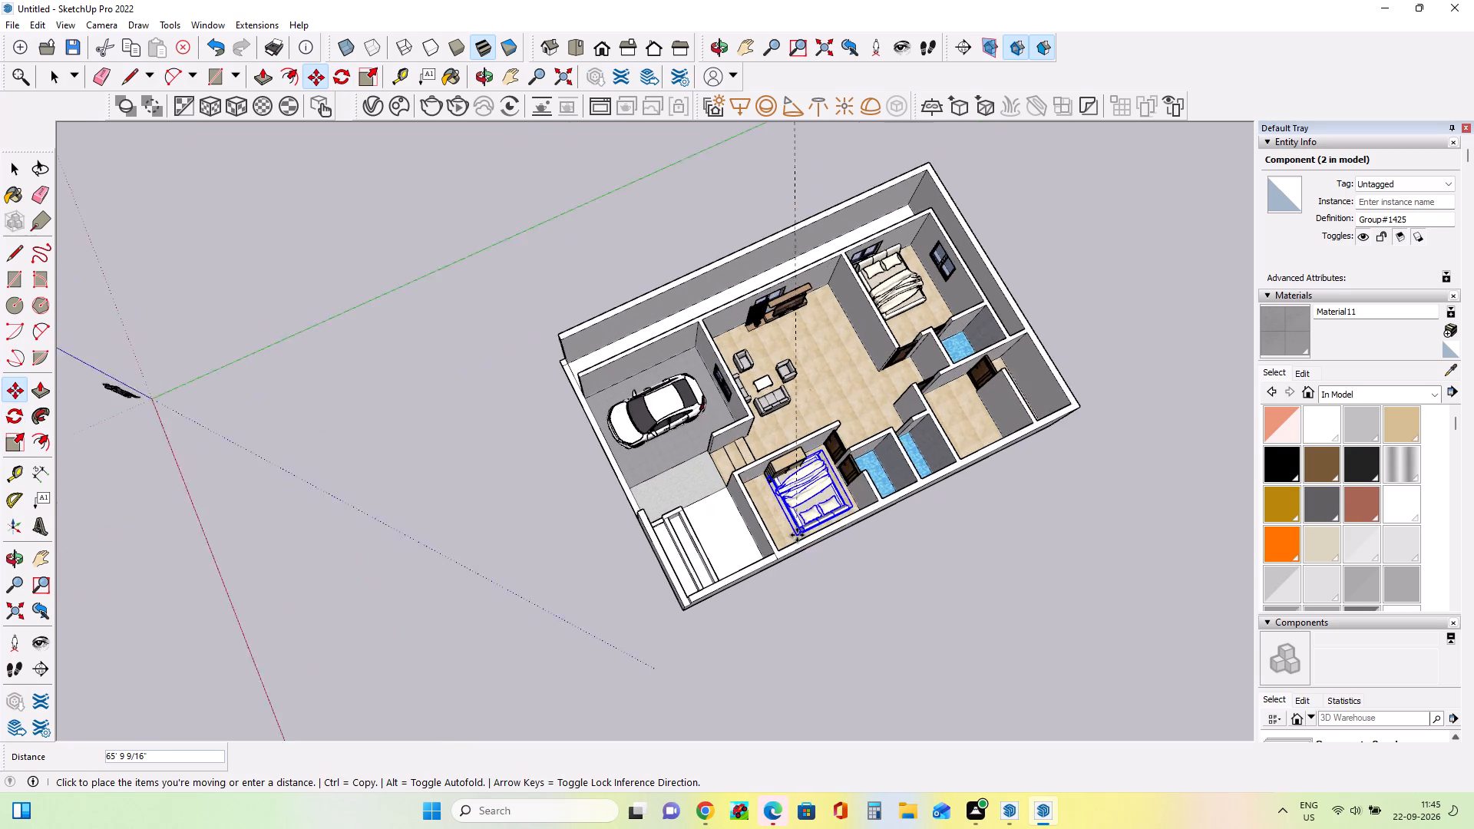
pyautogui.scroll(14, 797, 535)
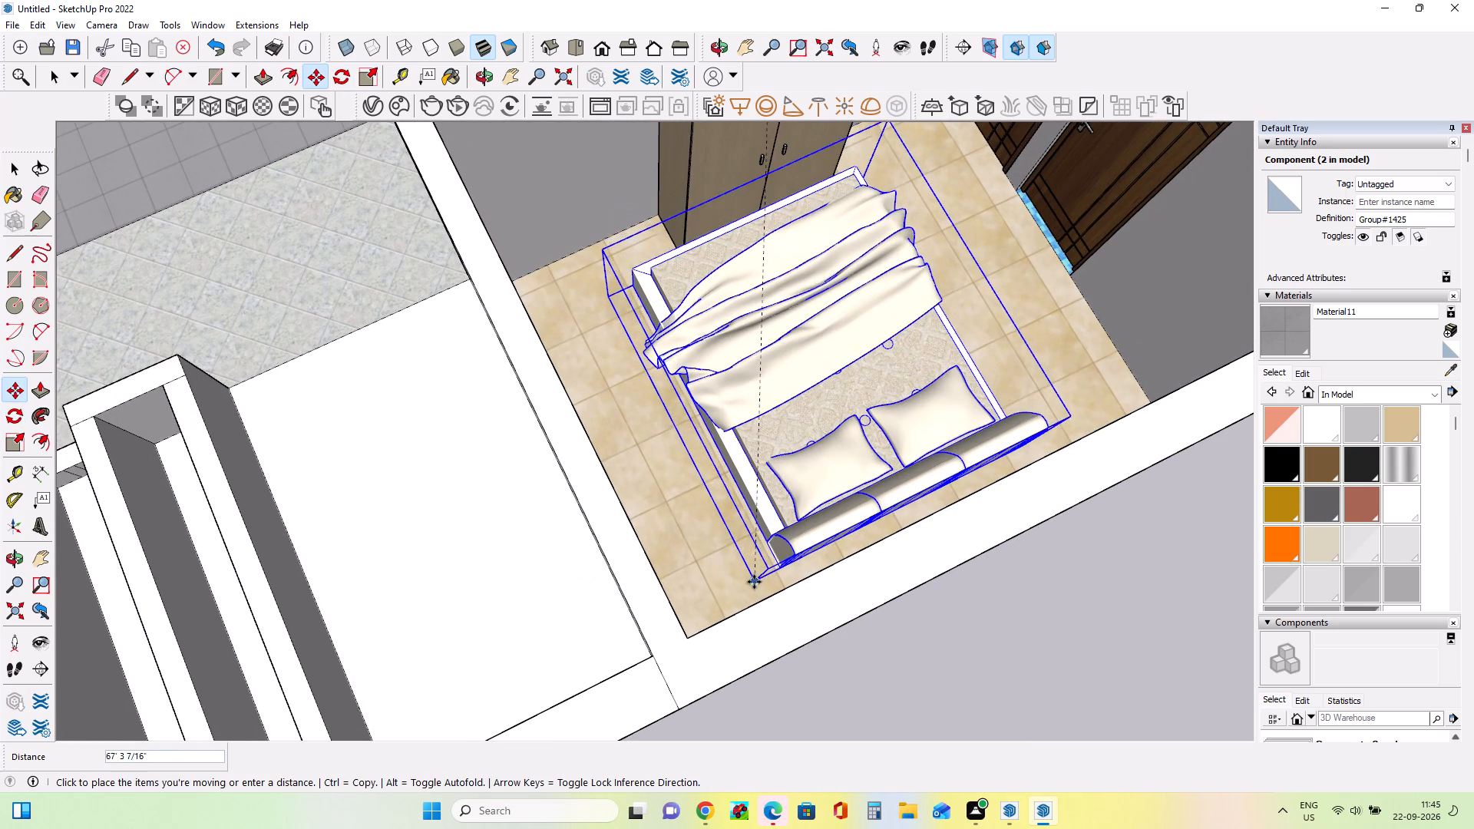
pyautogui.tripleClick(753, 591)
pyautogui.doubleClick(722, 604)
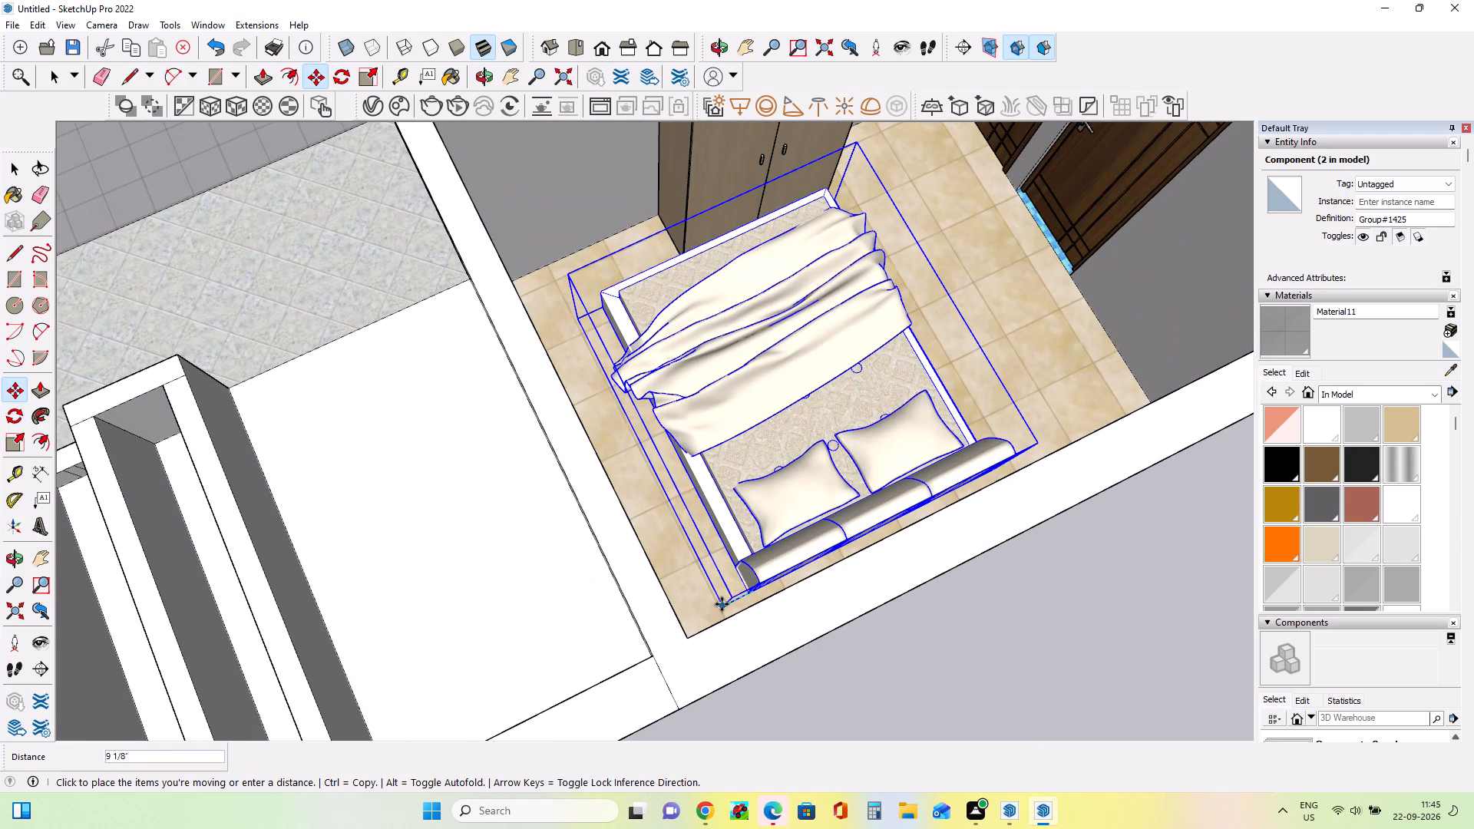
# Shift the front bedroom's bed about 4 5/8" so its headboard sits against the outer wall, and clear the selection.
pyautogui.moveTo(694, 590); pyautogui.dragTo(1010, 623, button='middle')
pyautogui.scroll(7, 842, 476)
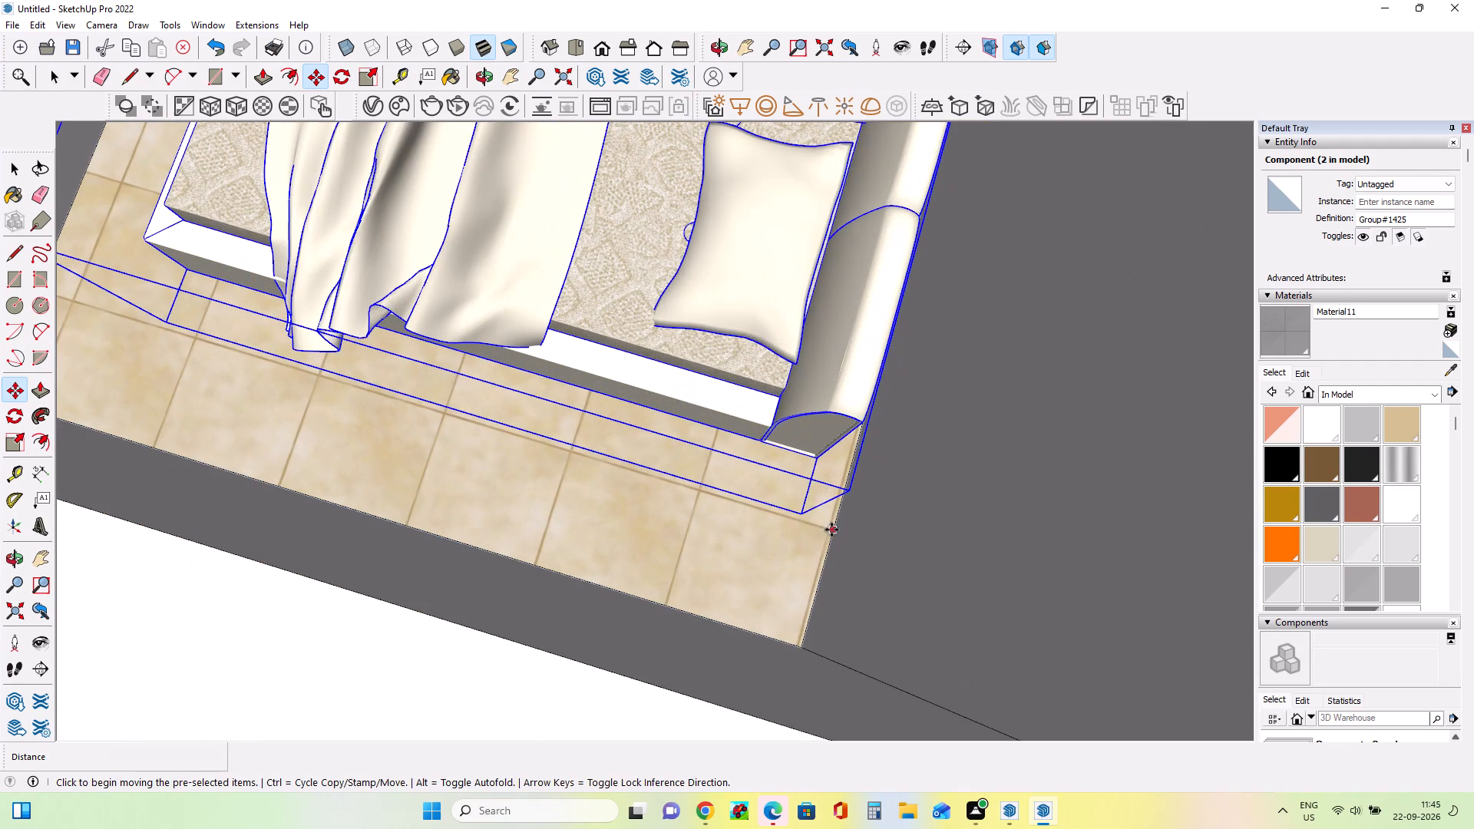
pyautogui.doubleClick(802, 517)
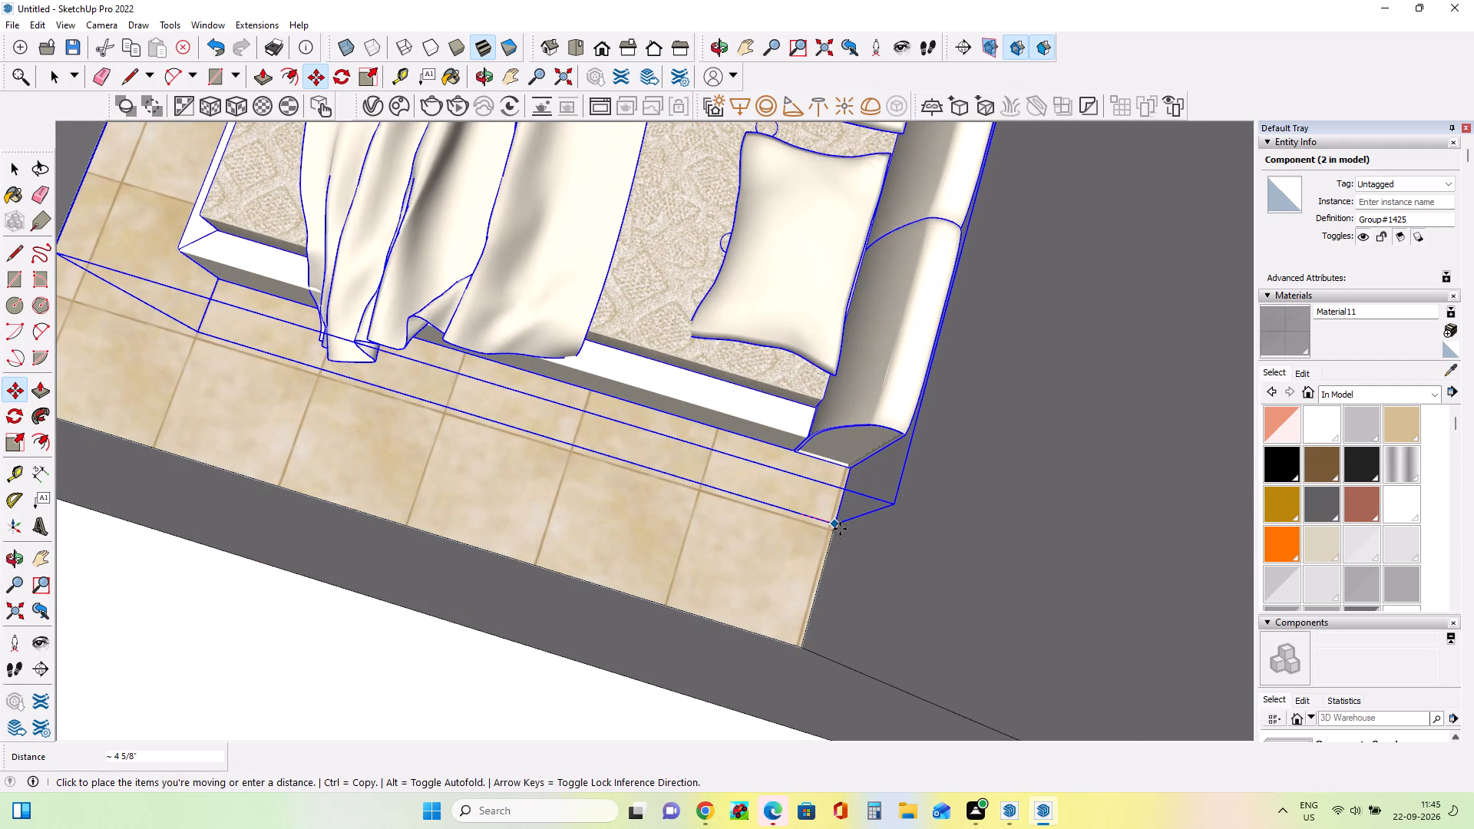
pyautogui.doubleClick(840, 529)
pyautogui.scroll(-13, 851, 544)
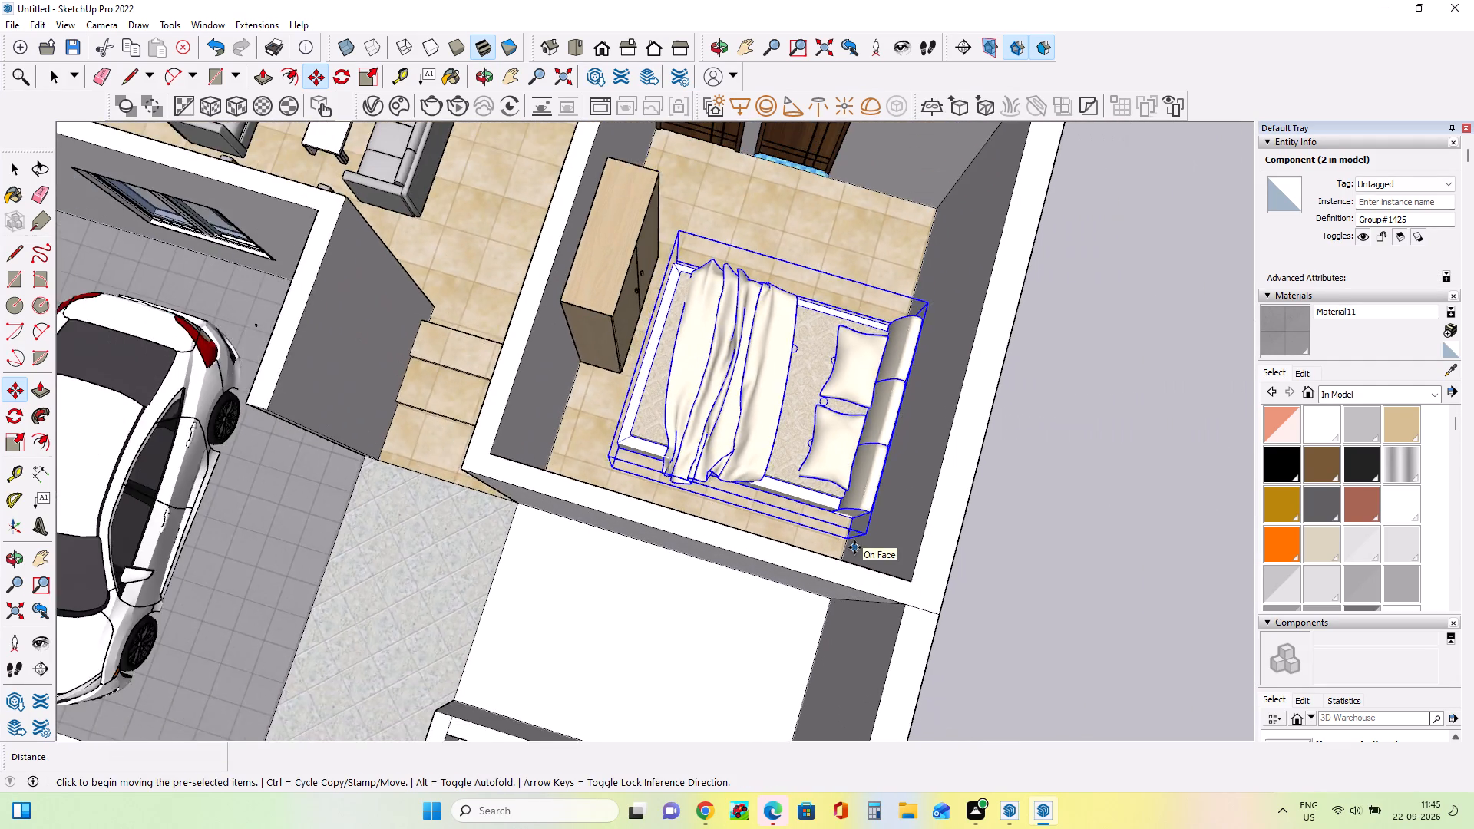
pyautogui.scroll(-4, 854, 547)
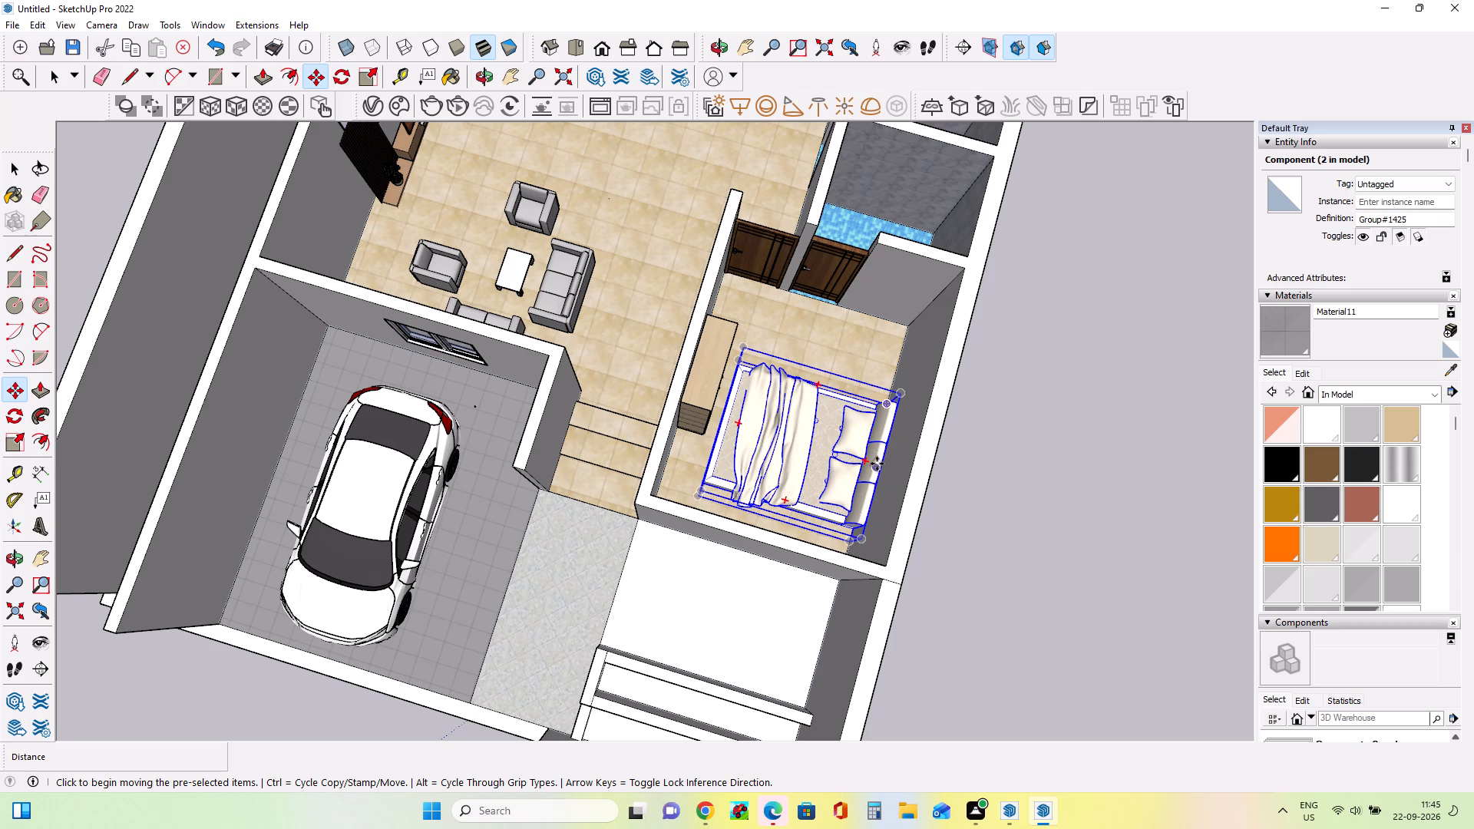
pyautogui.click(12, 167)
pyautogui.click(125, 163)
pyautogui.scroll(-4, 389, 327)
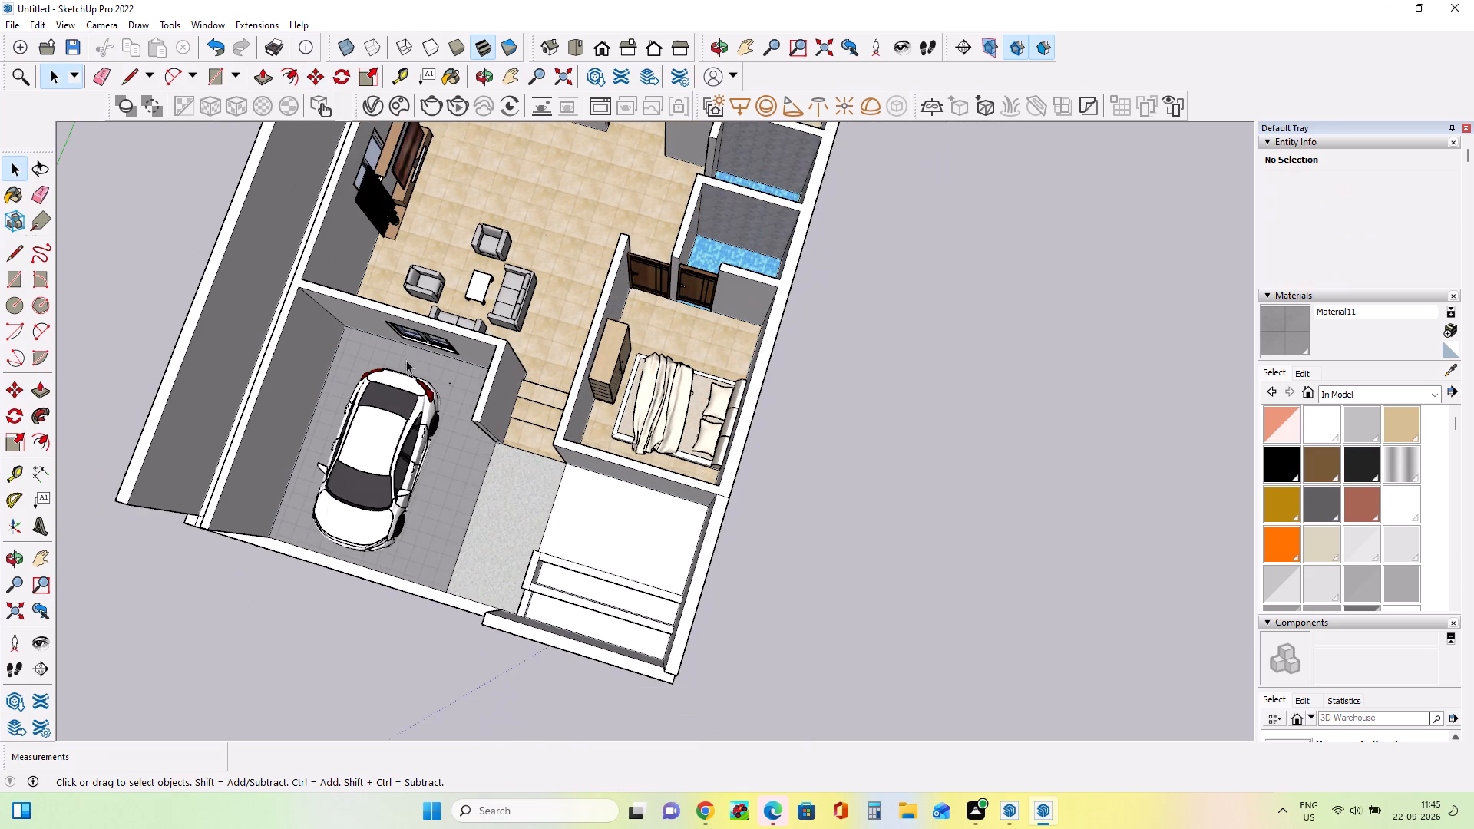
# Scale the front bedroom's wardrobe along the red axis to about 0.67 of its depth, and clear the selection.
pyautogui.moveTo(588, 450); pyautogui.dragTo(321, 441, button='middle')
pyautogui.scroll(8, 583, 408)
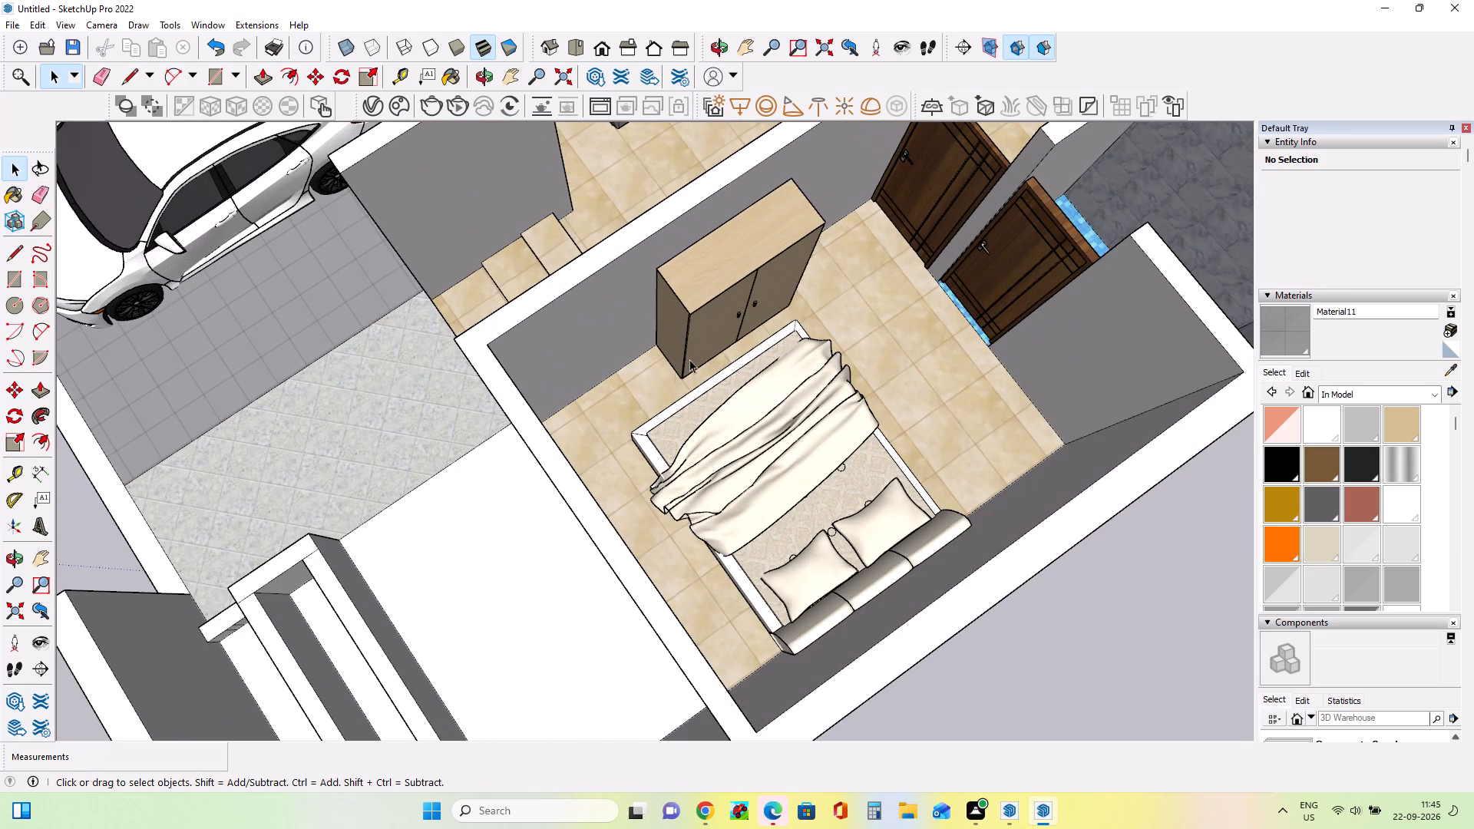
pyautogui.click(711, 330)
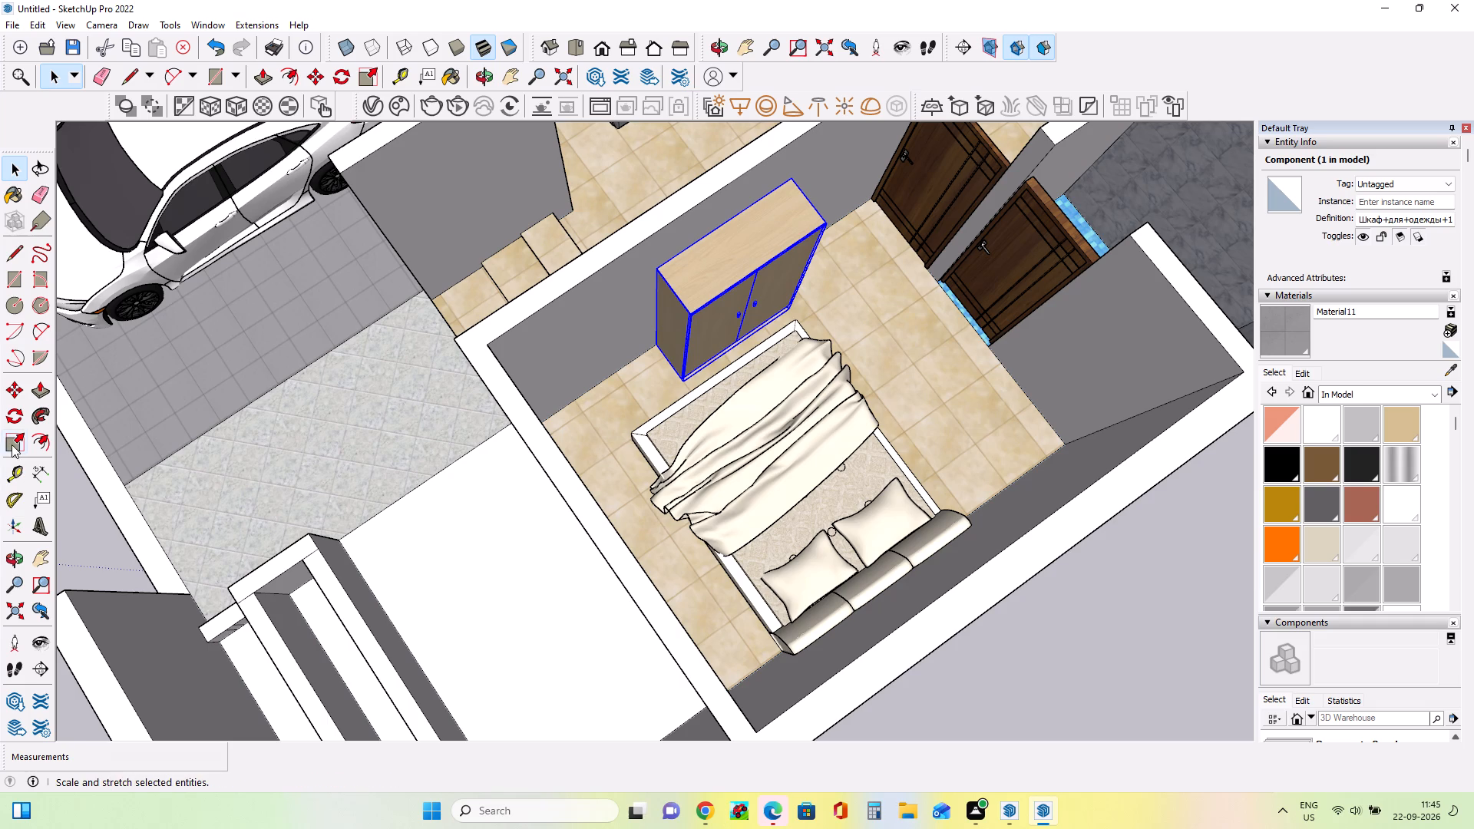
pyautogui.click(12, 444)
pyautogui.click(742, 317)
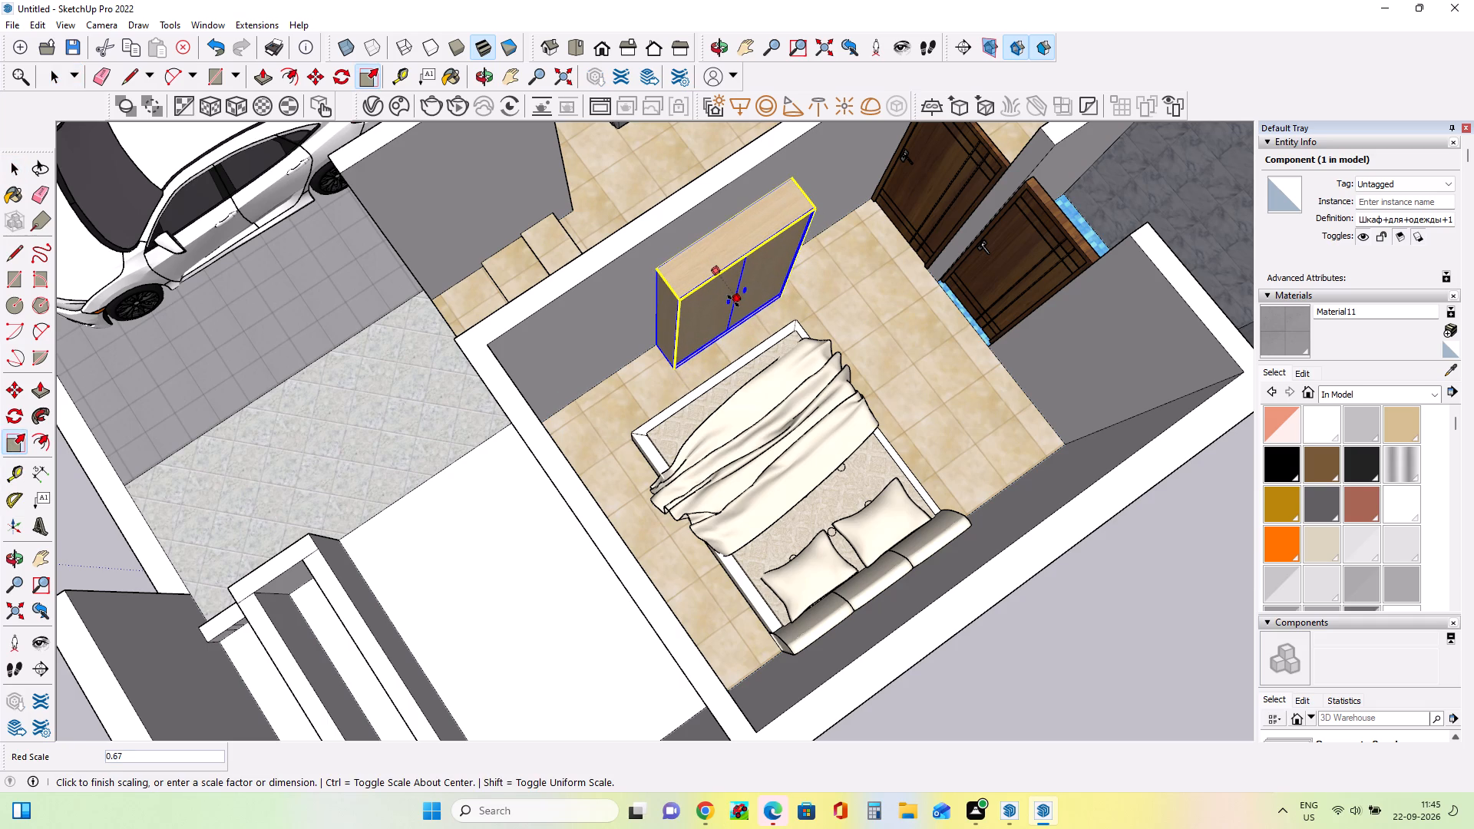
pyautogui.click(733, 301)
pyautogui.scroll(-10, 707, 396)
pyautogui.moveTo(688, 411); pyautogui.dragTo(709, 435, button='middle')
pyautogui.scroll(-3, 688, 411)
pyautogui.scroll(-3, 758, 457)
pyautogui.moveTo(653, 477); pyautogui.dragTo(902, 441, button='middle')
pyautogui.scroll(-6, 902, 441)
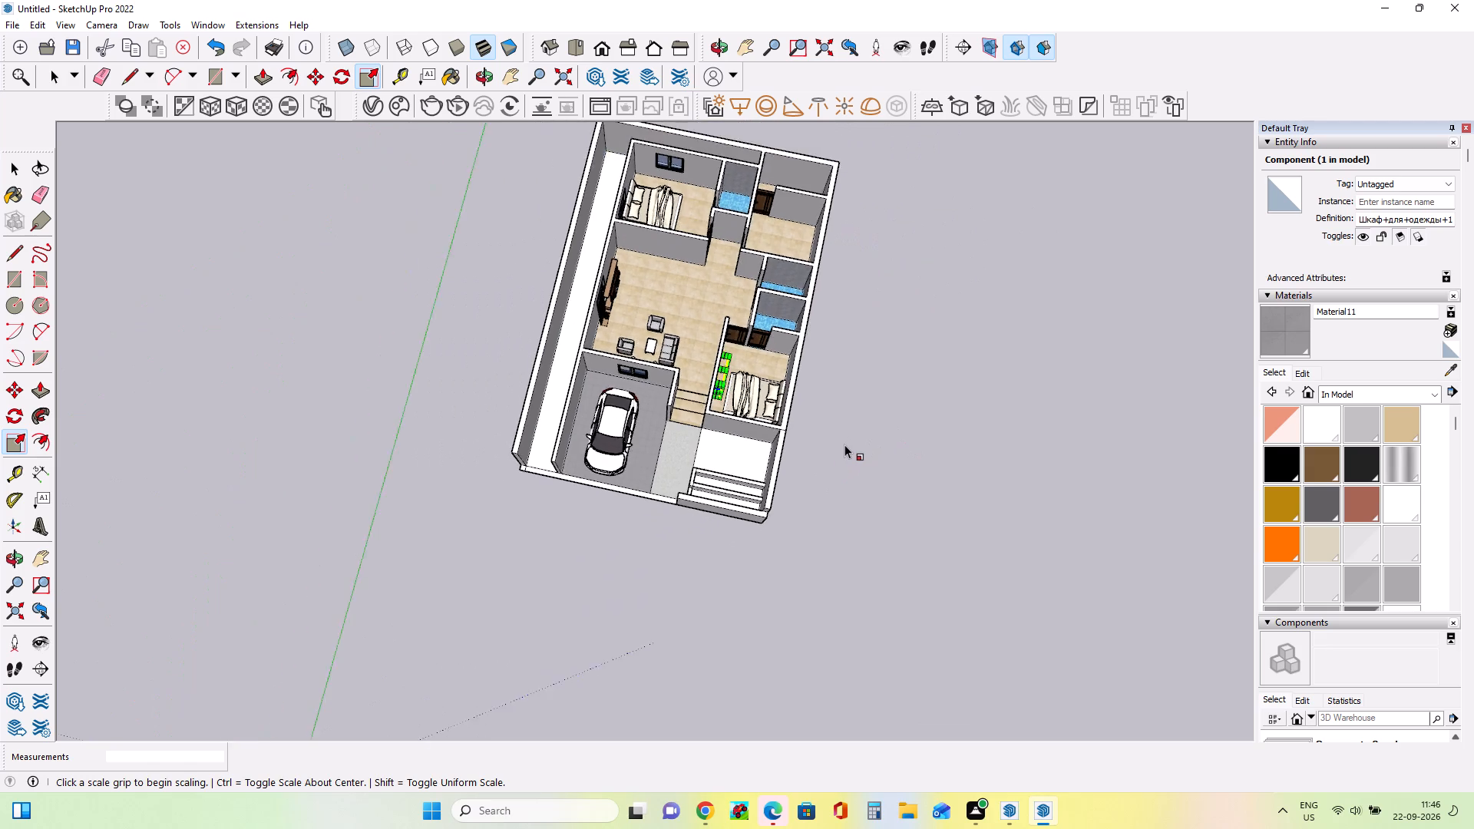
pyautogui.scroll(-3, 844, 444)
pyautogui.moveTo(795, 495); pyautogui.dragTo(996, 467, button='middle')
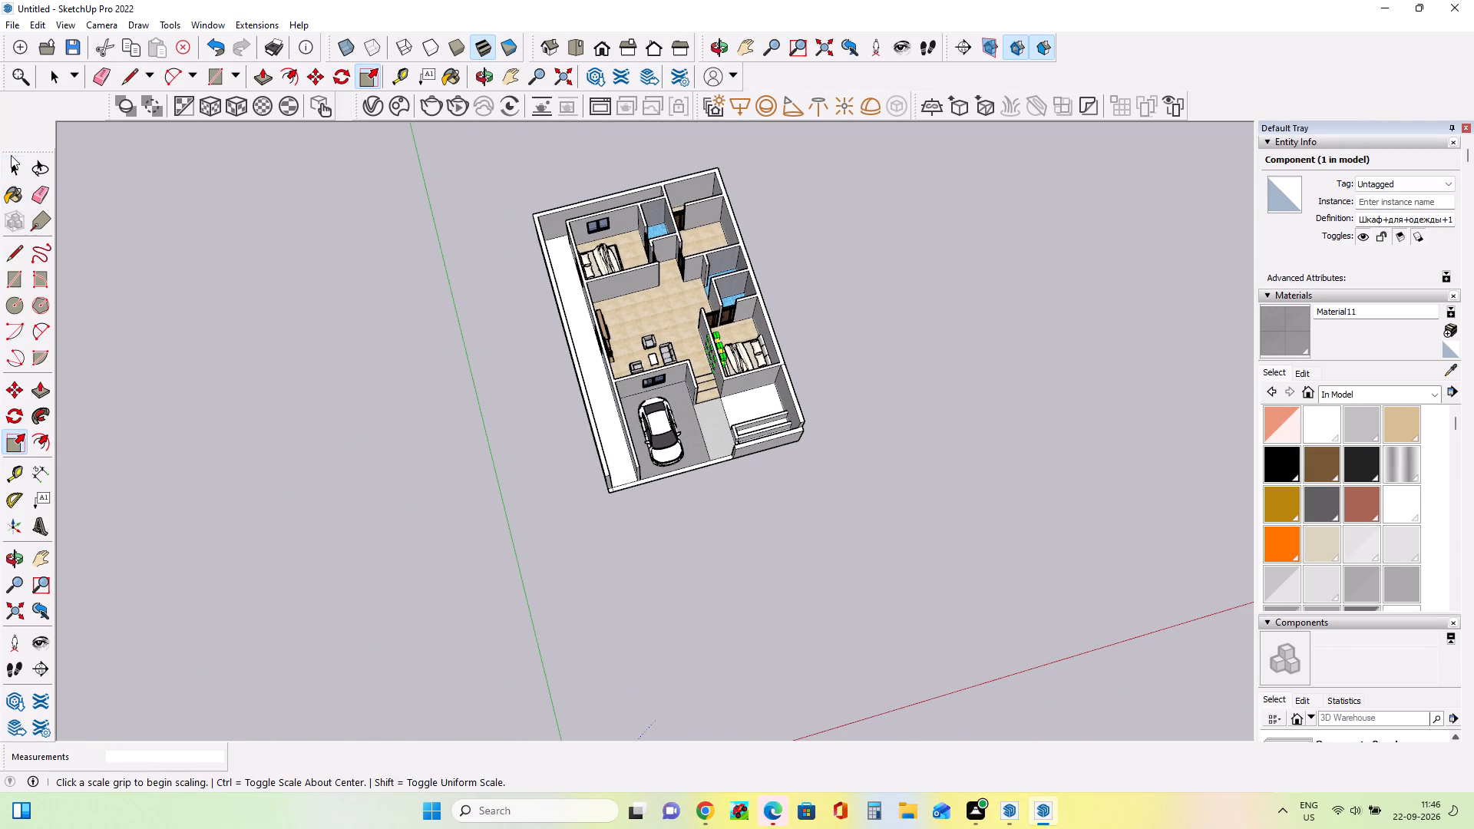
pyautogui.click(13, 169)
pyautogui.click(345, 206)
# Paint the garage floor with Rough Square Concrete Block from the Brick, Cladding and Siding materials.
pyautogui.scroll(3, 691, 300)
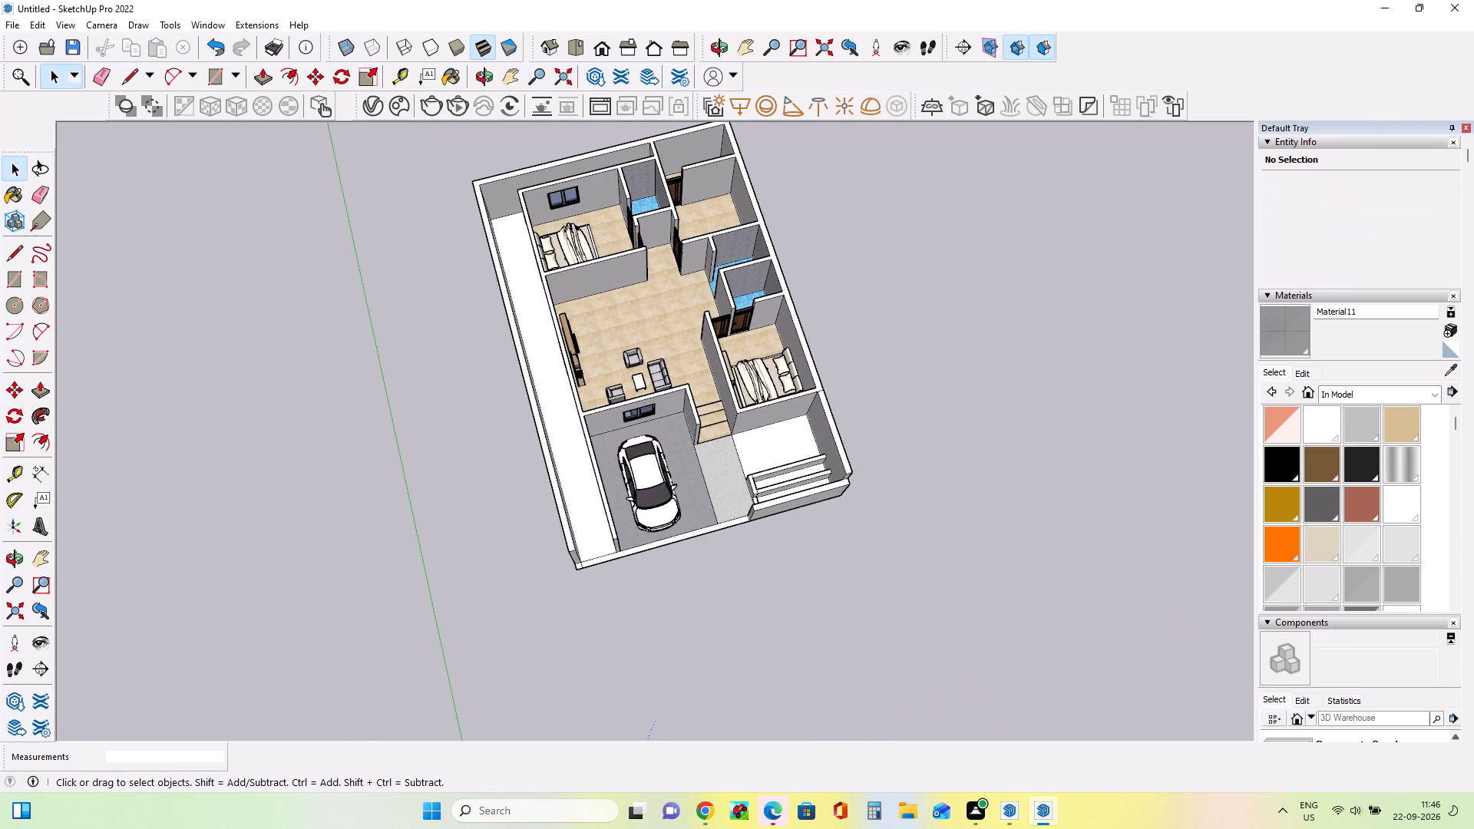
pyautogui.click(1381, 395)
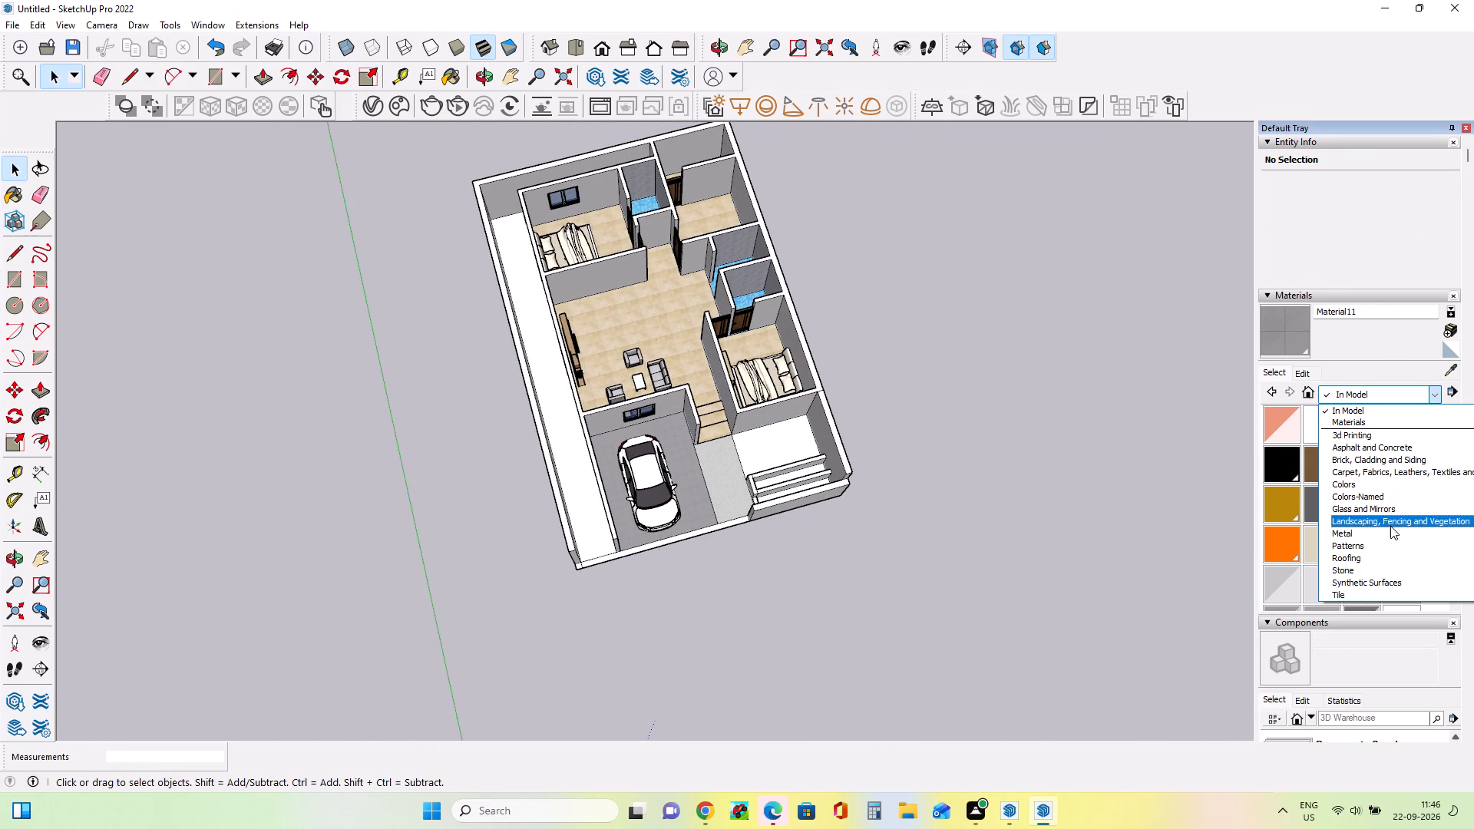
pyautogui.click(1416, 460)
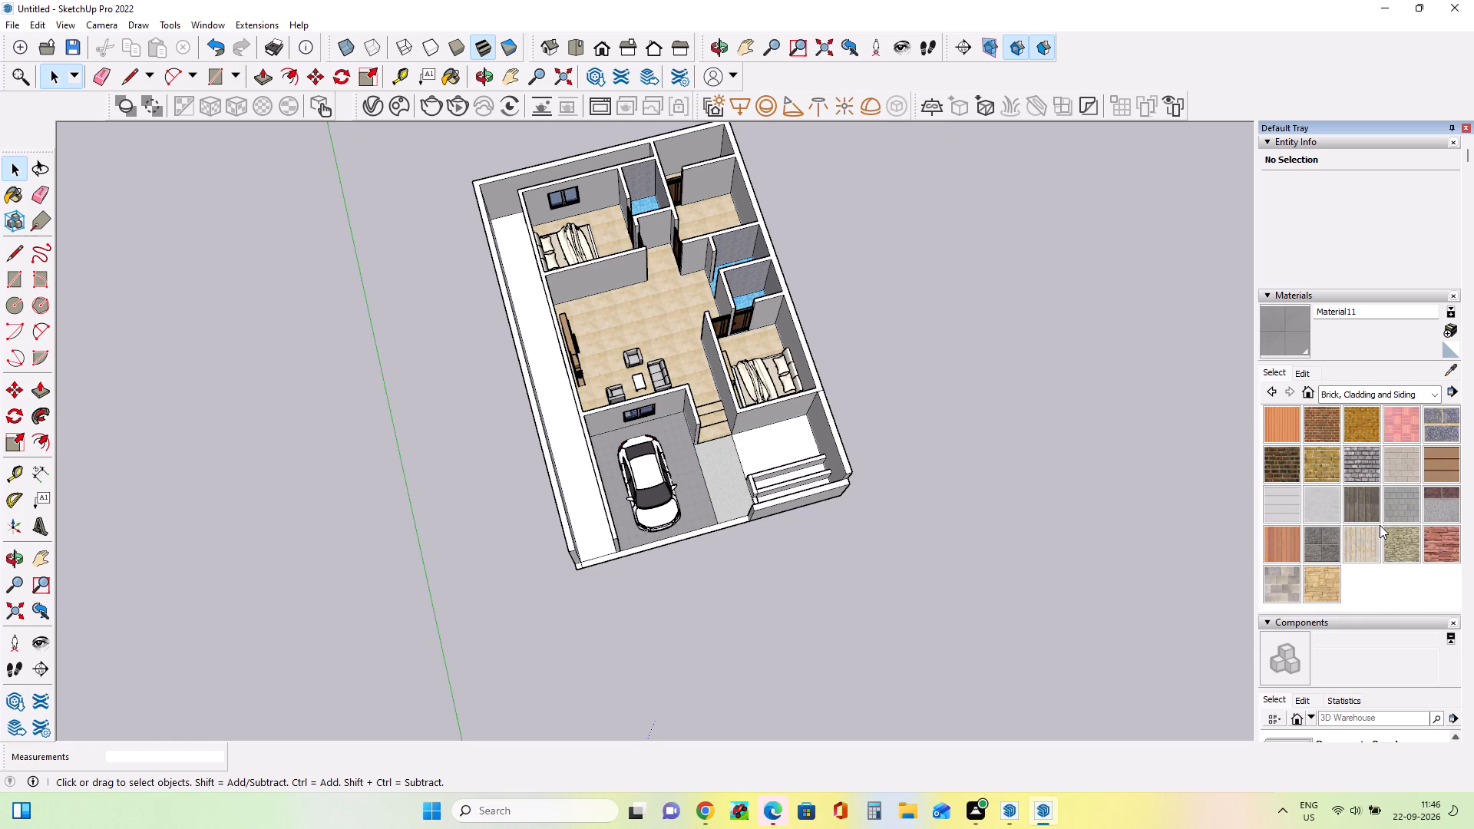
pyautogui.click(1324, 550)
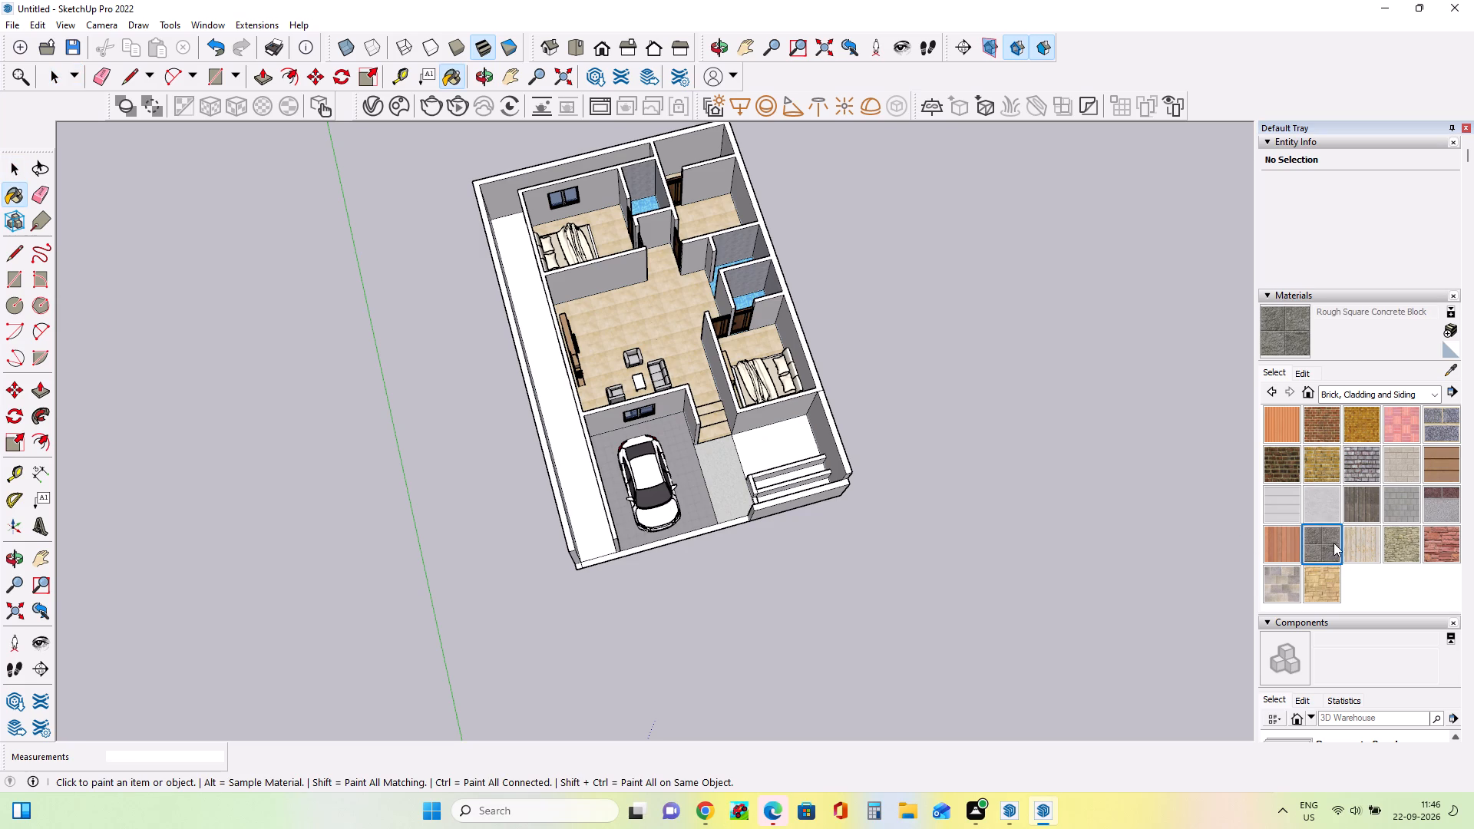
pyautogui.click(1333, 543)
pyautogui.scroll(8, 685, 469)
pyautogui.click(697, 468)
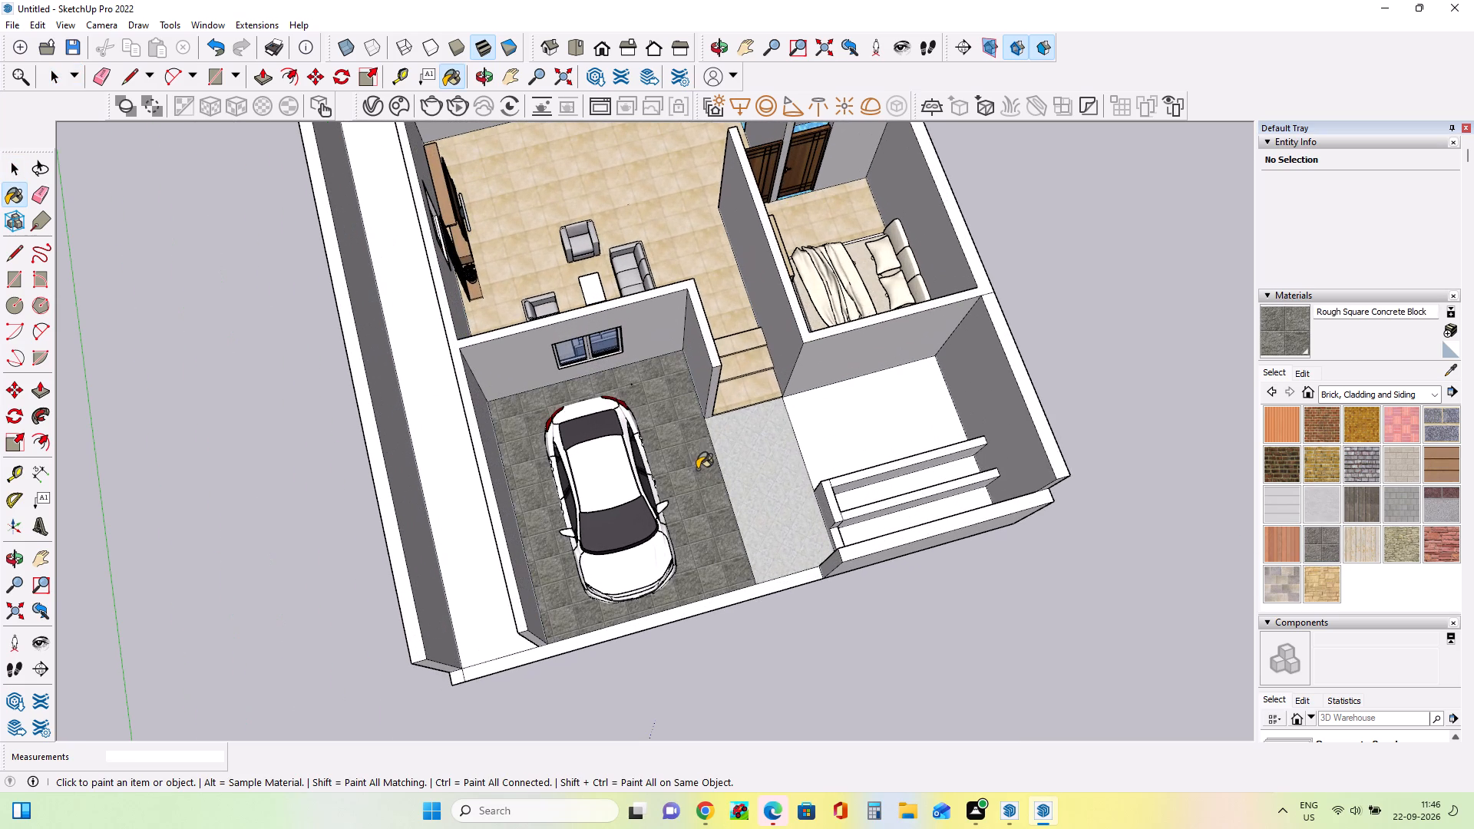
# Paint the garage floor with the Concrete Block 8x8 Gray material.
pyautogui.scroll(-7, 742, 506)
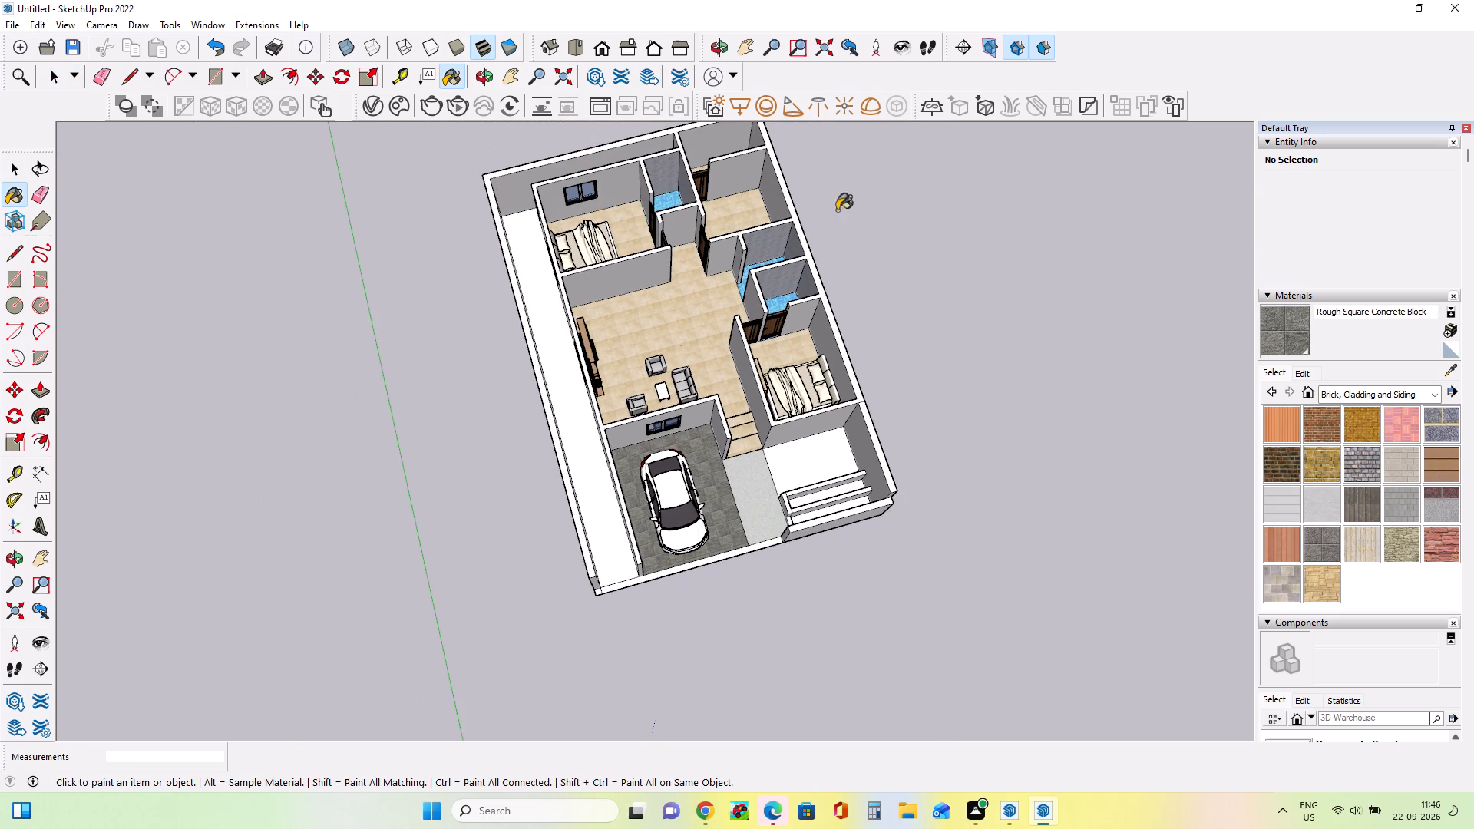
pyautogui.click(1400, 504)
pyautogui.scroll(1, 1407, 501)
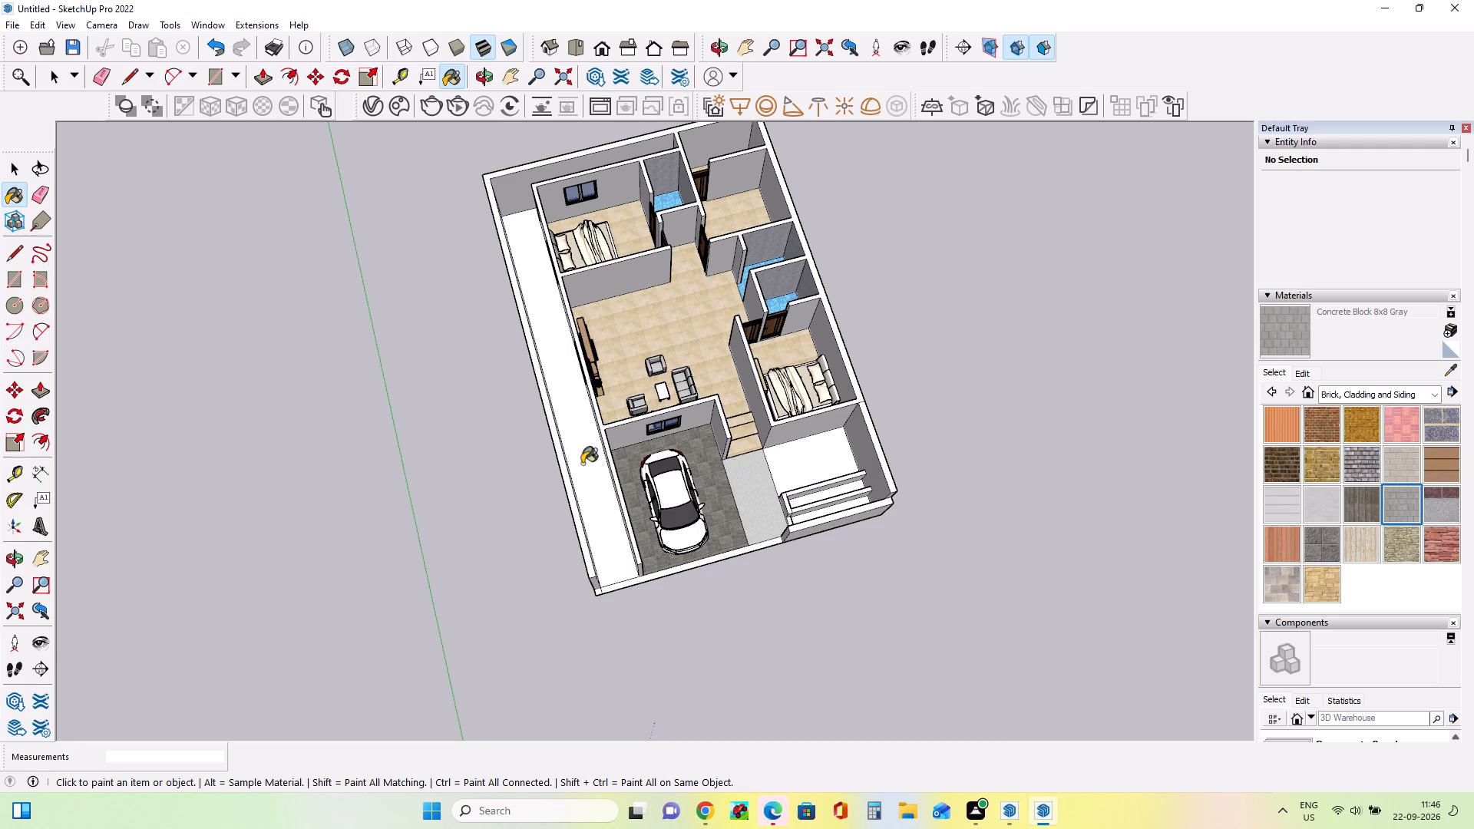
pyautogui.click(722, 490)
# Create a new material from Concrete Block 8x8 Gray with a 6' texture size and paint the garage floor with it.
pyautogui.scroll(4, 727, 500)
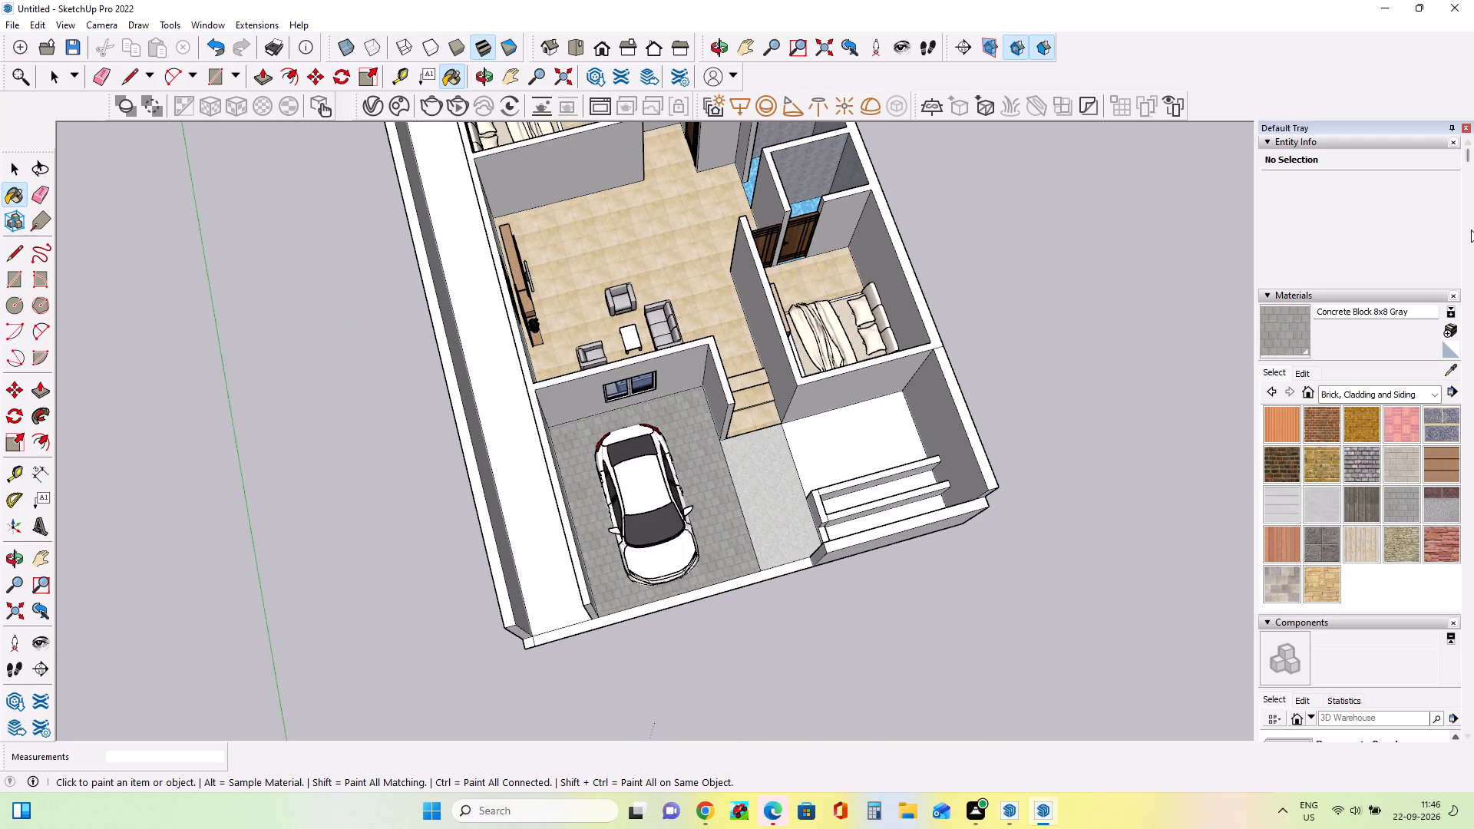
pyautogui.click(1453, 326)
pyautogui.click(690, 497)
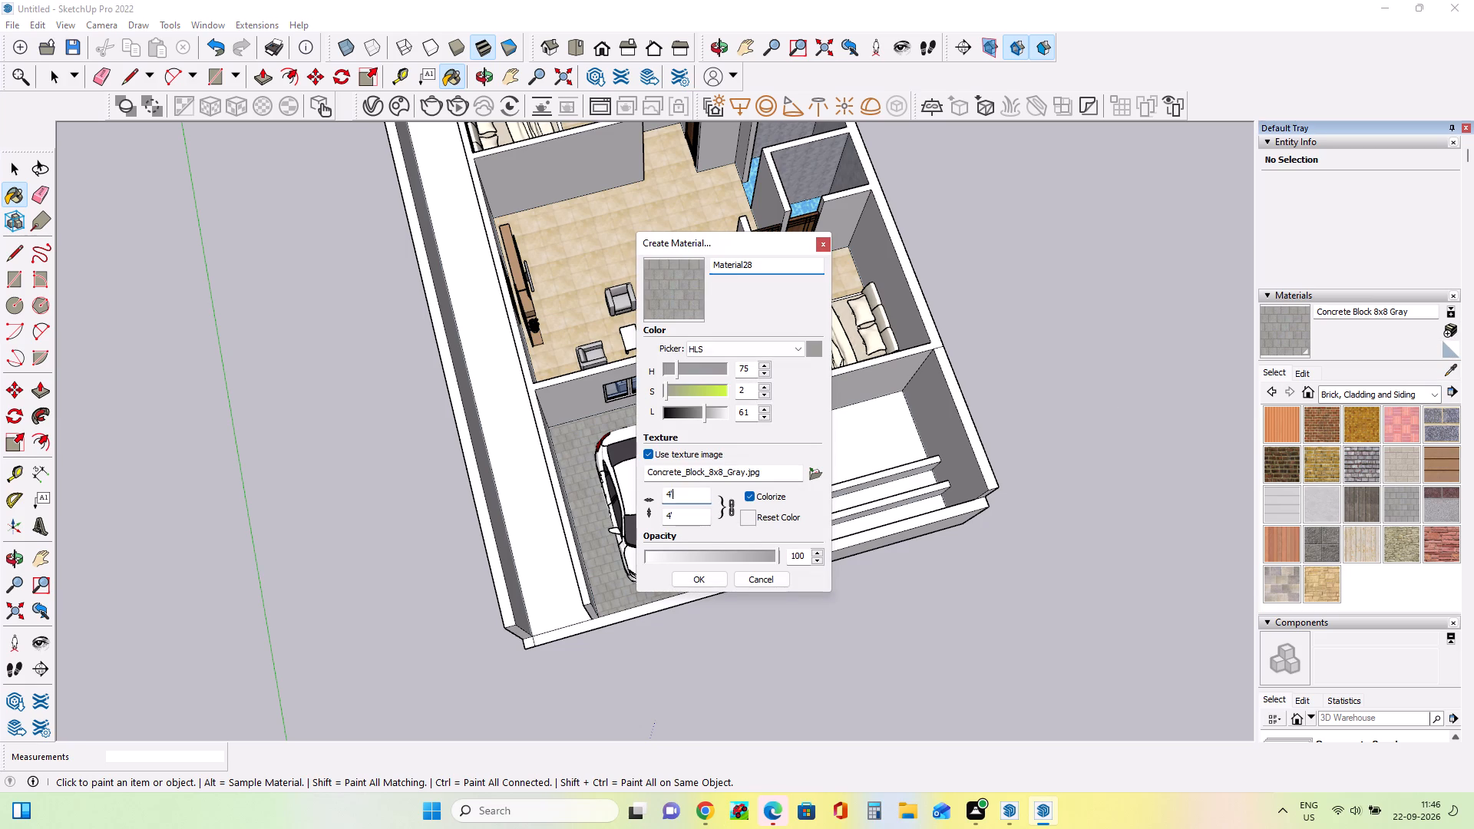
pyautogui.press('BackSpace')
pyautogui.press('BackSpace')
pyautogui.press('BackSpace')
pyautogui.write("6'")
pyautogui.click(707, 585)
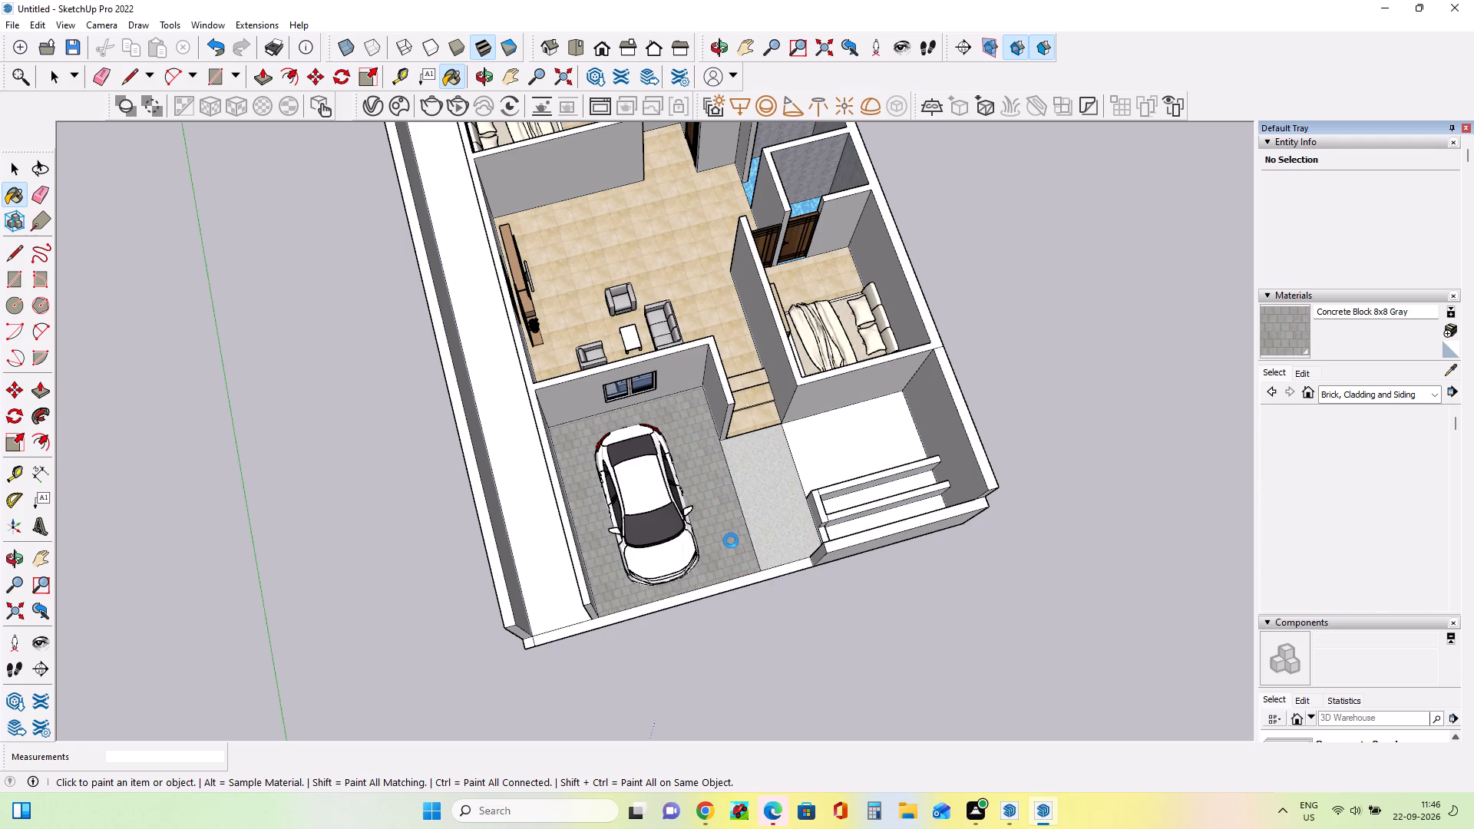
pyautogui.click(720, 505)
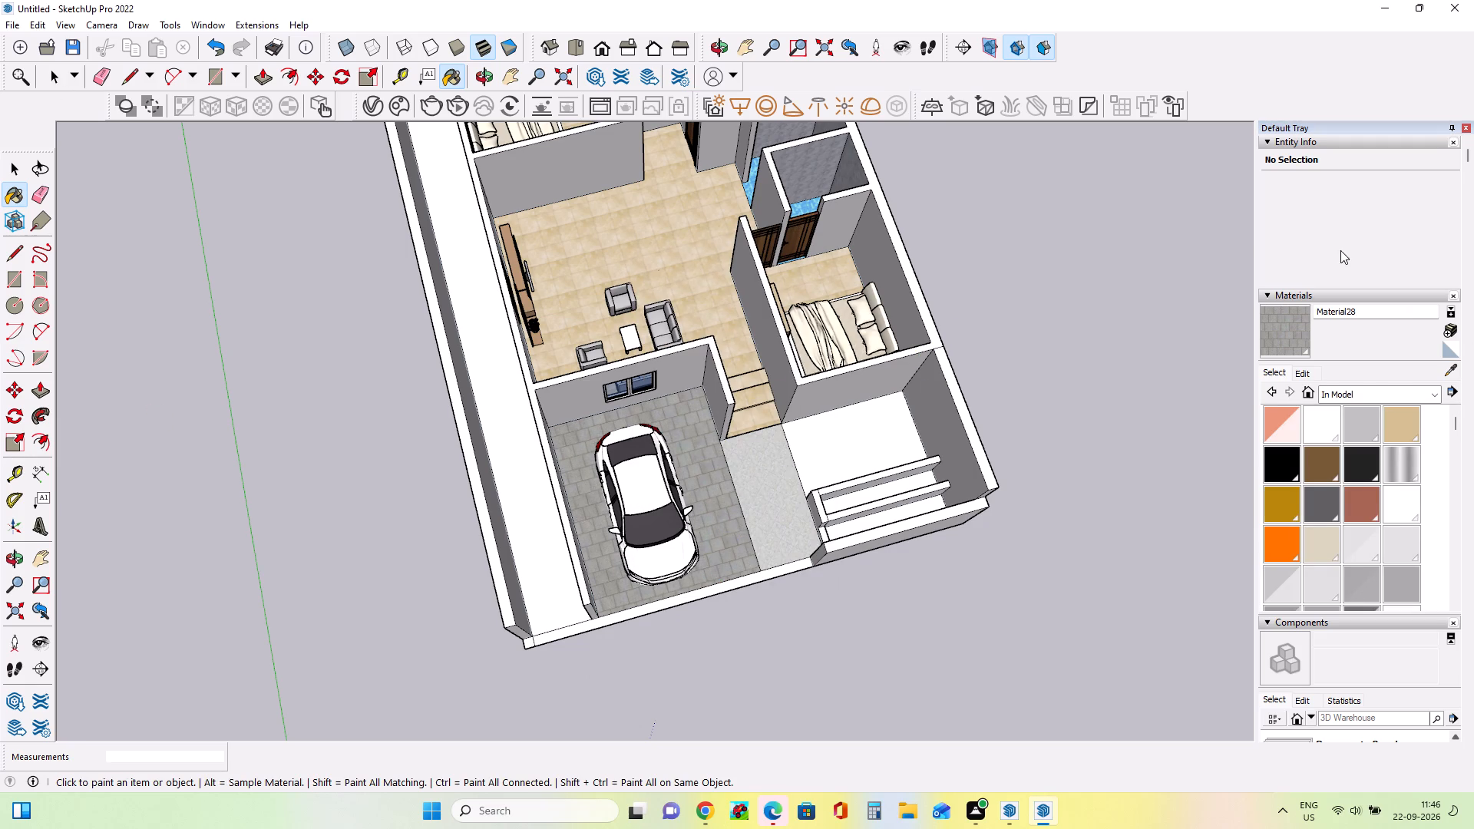
# Paint the narrow floor strip just inside the front boundary wall beside the entrance path with Cladding Siding White.
pyautogui.click(1417, 393)
pyautogui.click(1404, 464)
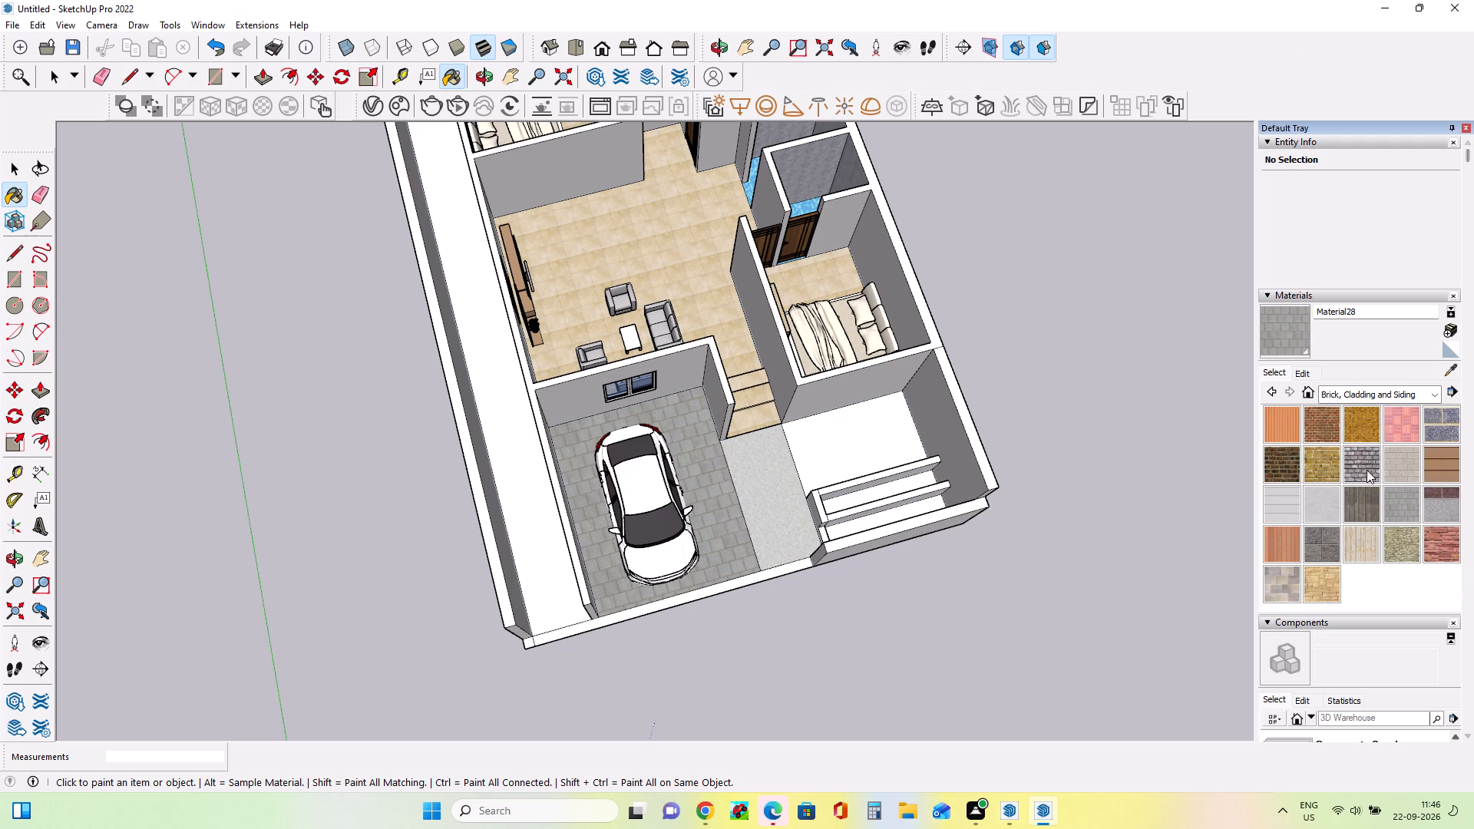
pyautogui.click(1406, 469)
pyautogui.scroll(13, 866, 540)
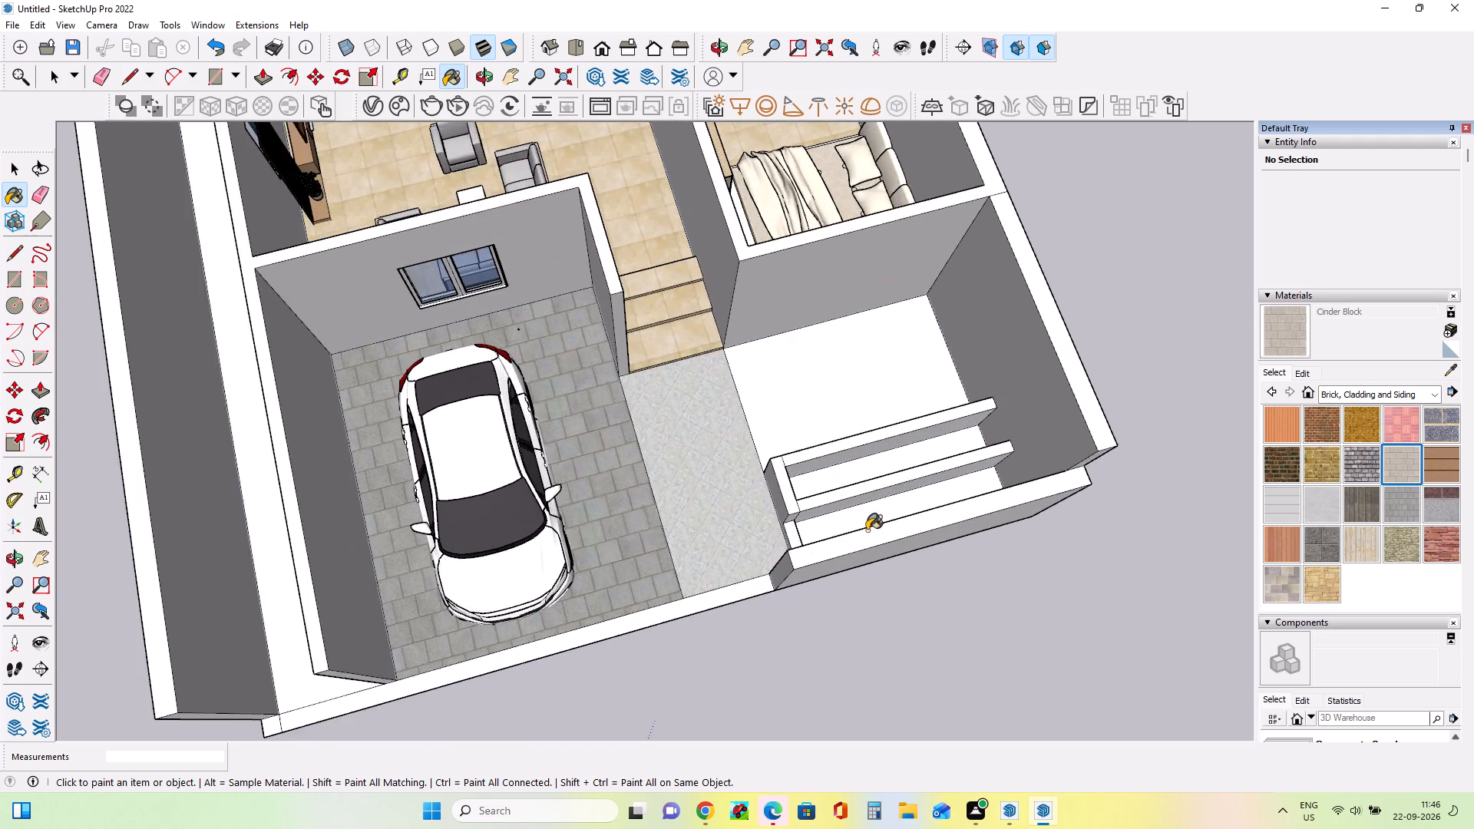
pyautogui.scroll(5, 867, 530)
pyautogui.click(1281, 510)
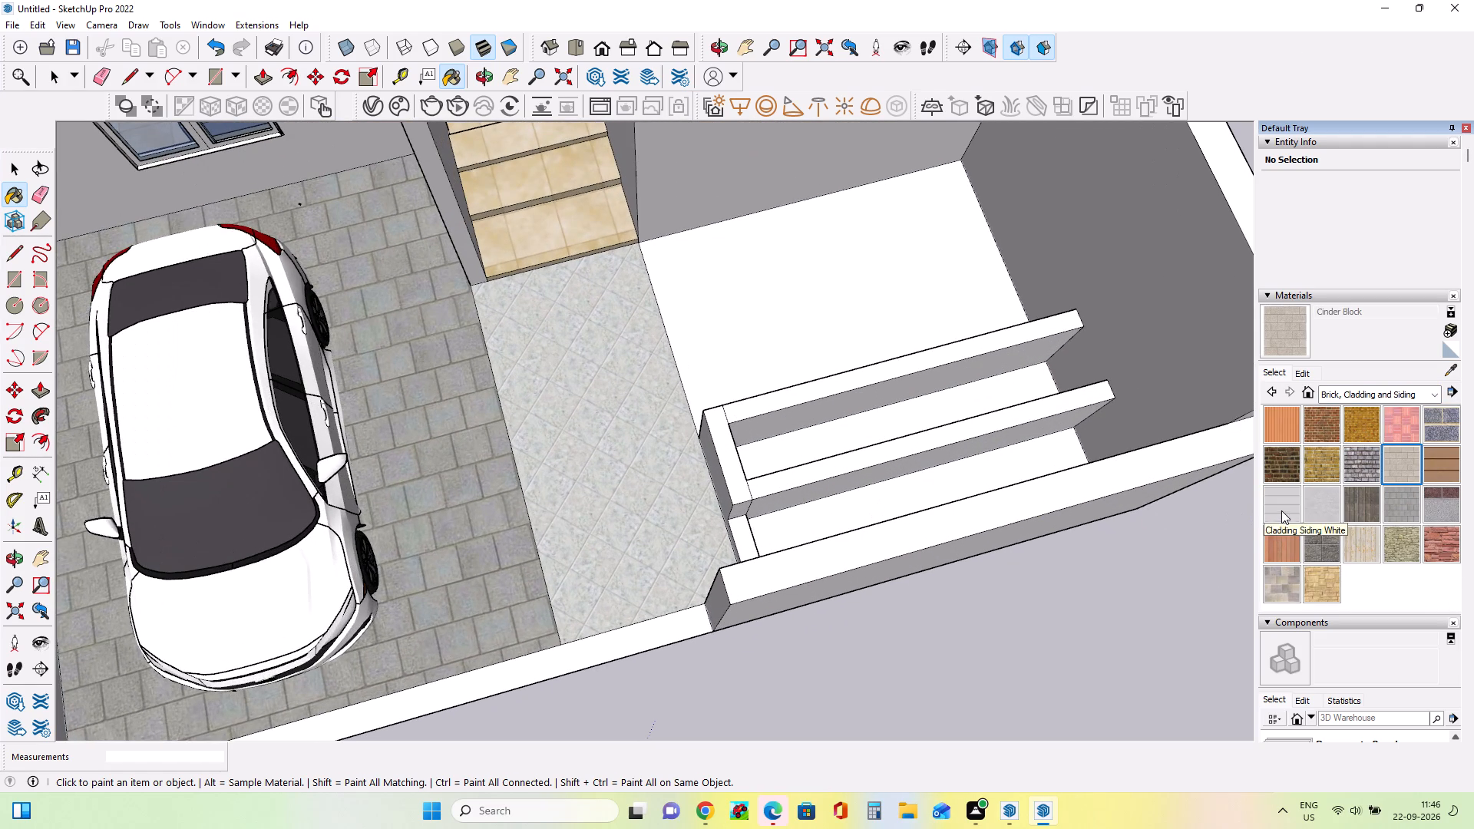
pyautogui.click(981, 475)
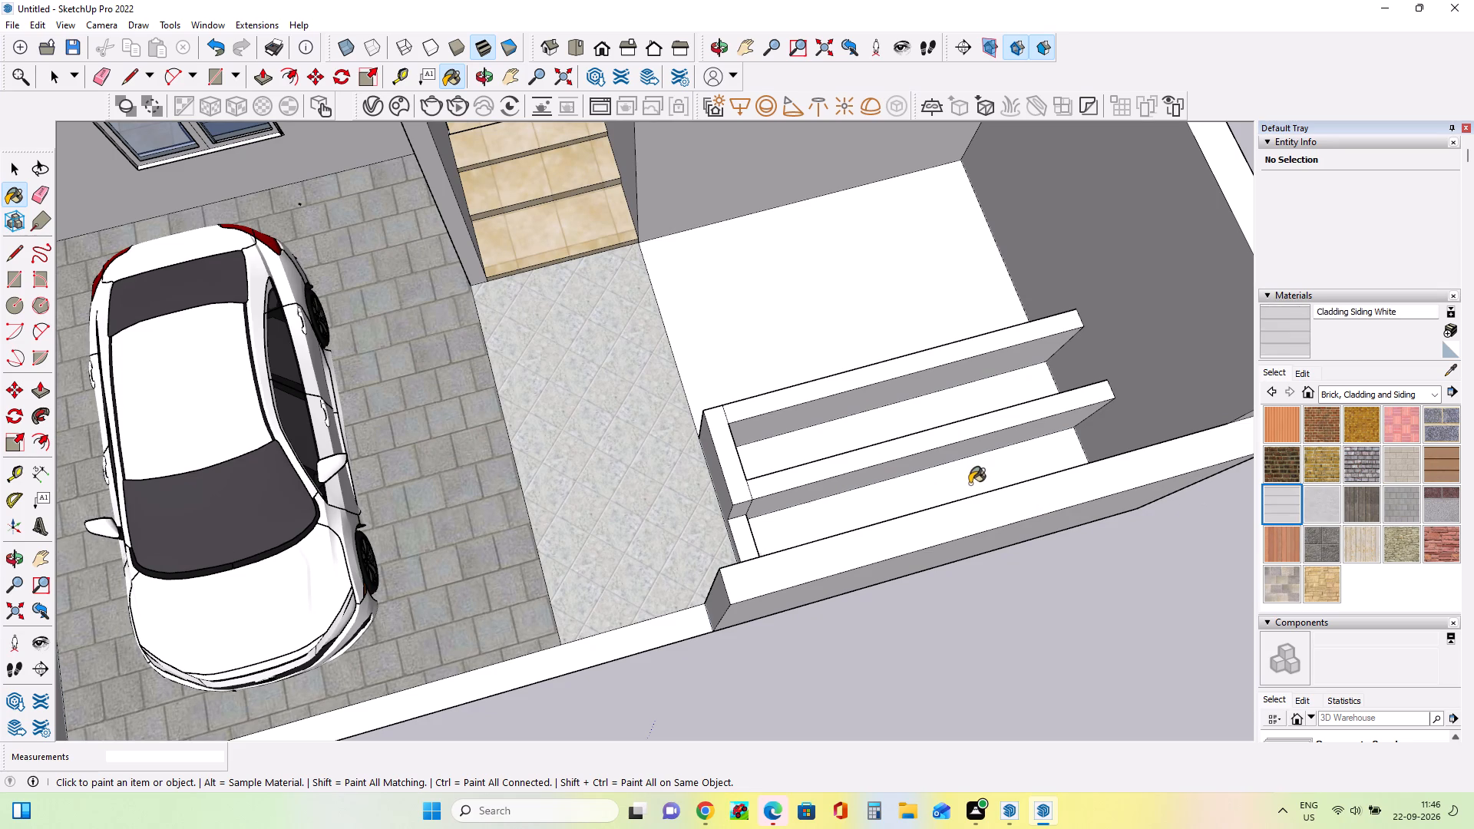
pyautogui.moveTo(984, 482); pyautogui.dragTo(1053, 590, button='middle')
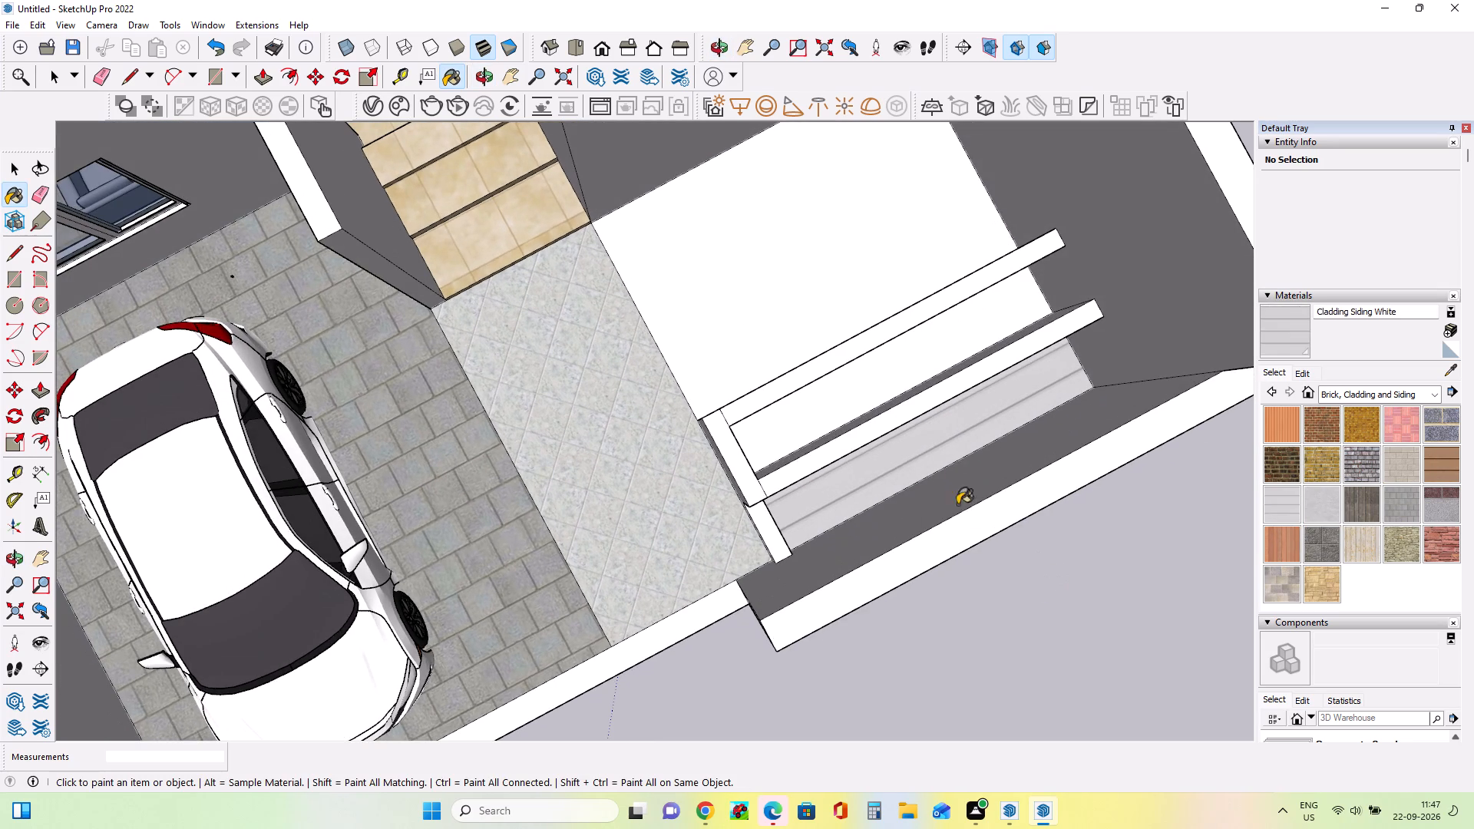
pyautogui.click(911, 463)
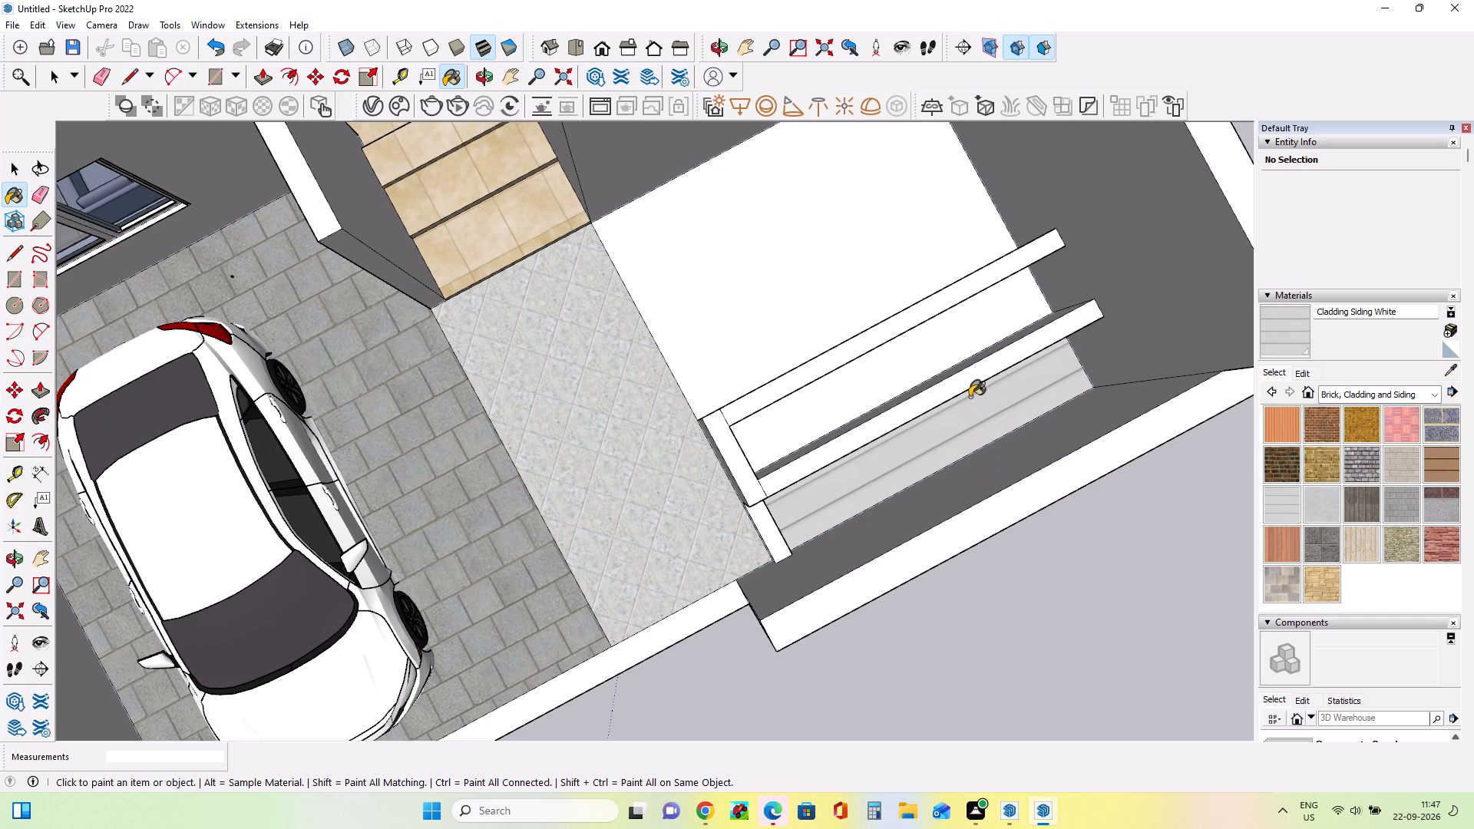
pyautogui.click(976, 441)
# Paint the strip between the two low walls beside the entrance path with Grass Dark Green from the landscaping materials.
pyautogui.click(1386, 398)
pyautogui.click(1410, 483)
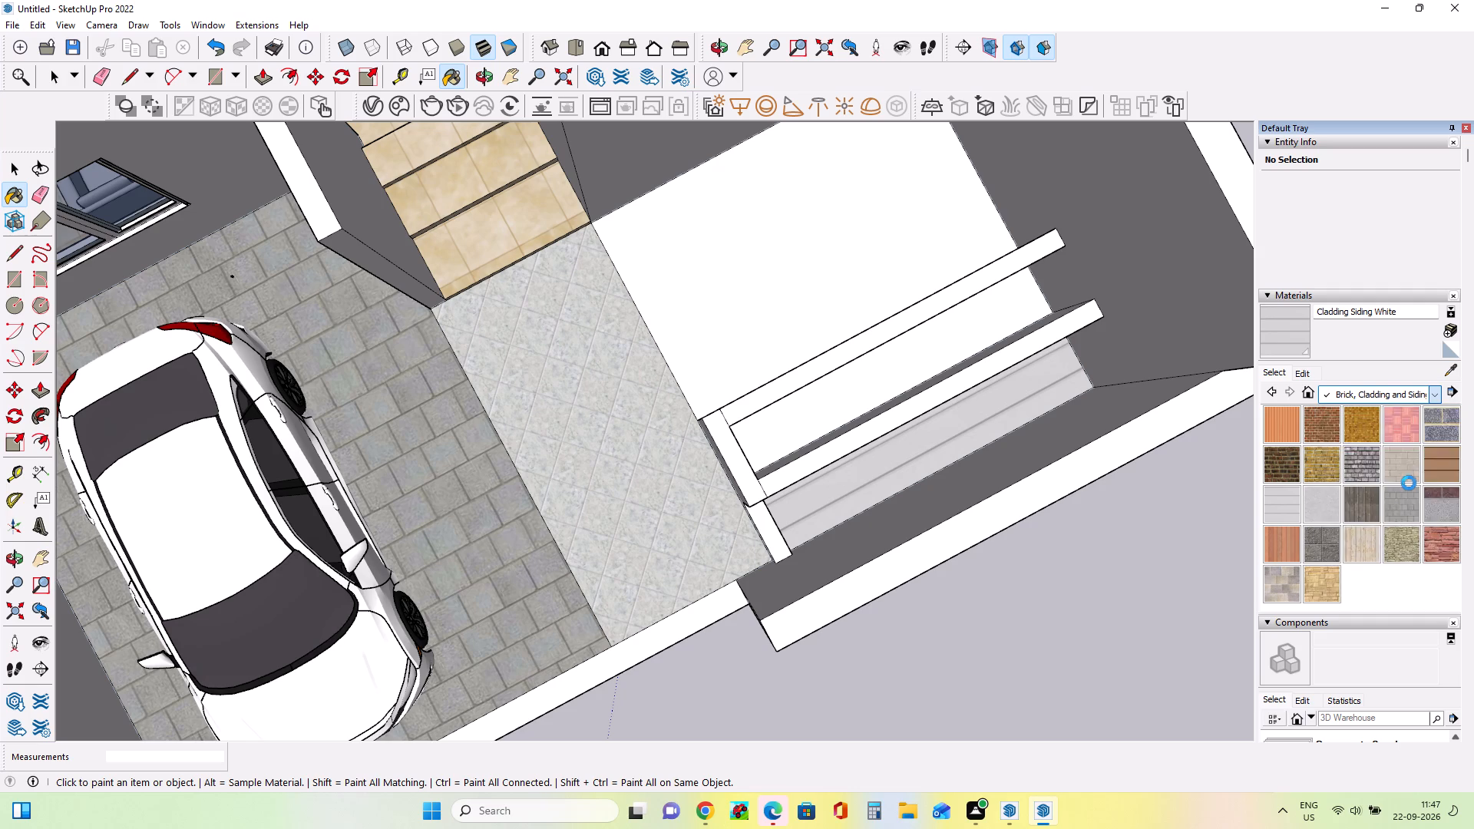
pyautogui.click(1397, 506)
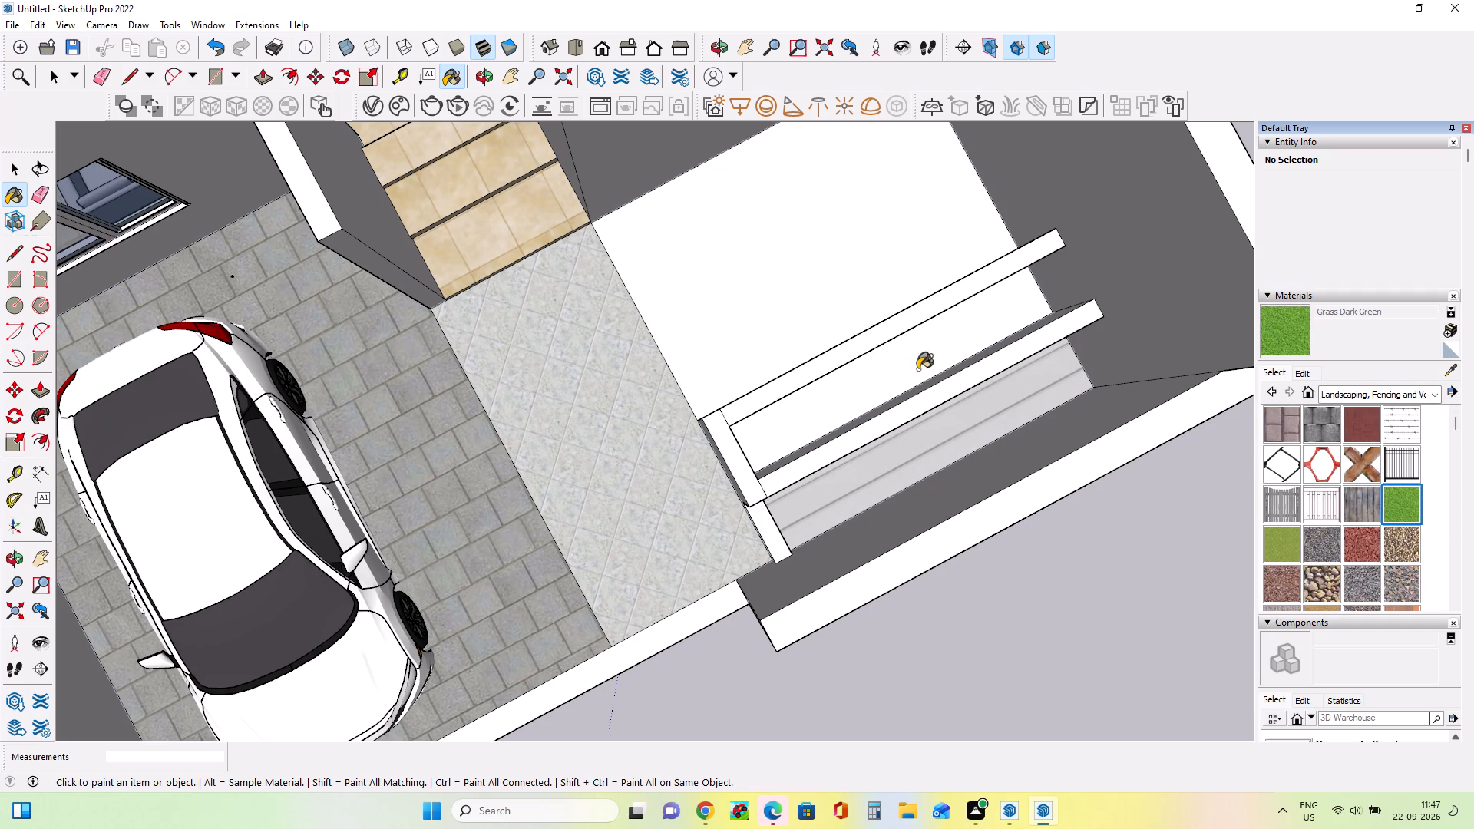
pyautogui.click(917, 369)
# Paint the floor of the long side passage beside the house with Grass Dark Green.
pyautogui.scroll(-12, 983, 447)
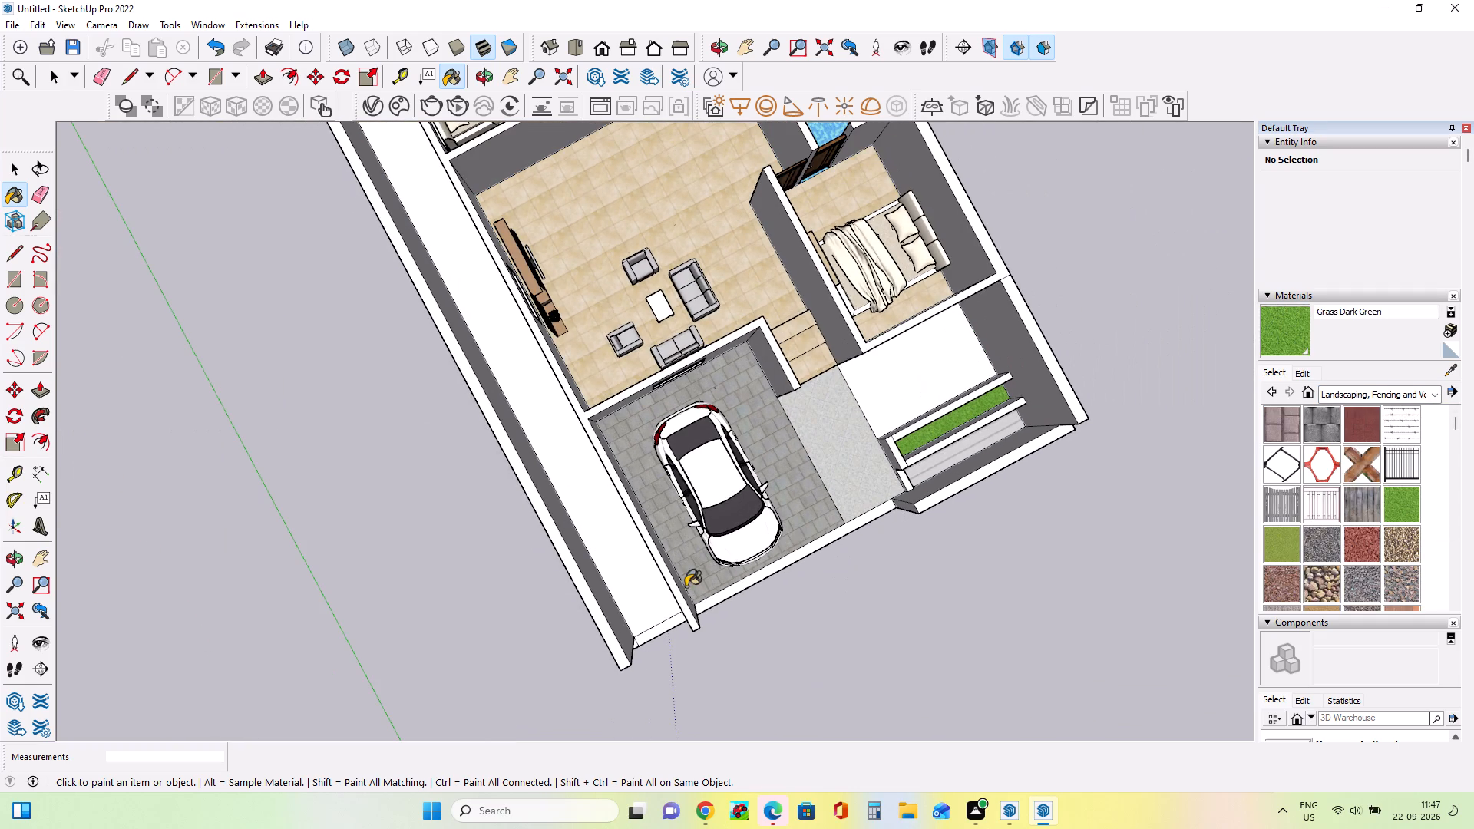
pyautogui.click(630, 591)
pyautogui.scroll(-8, 784, 586)
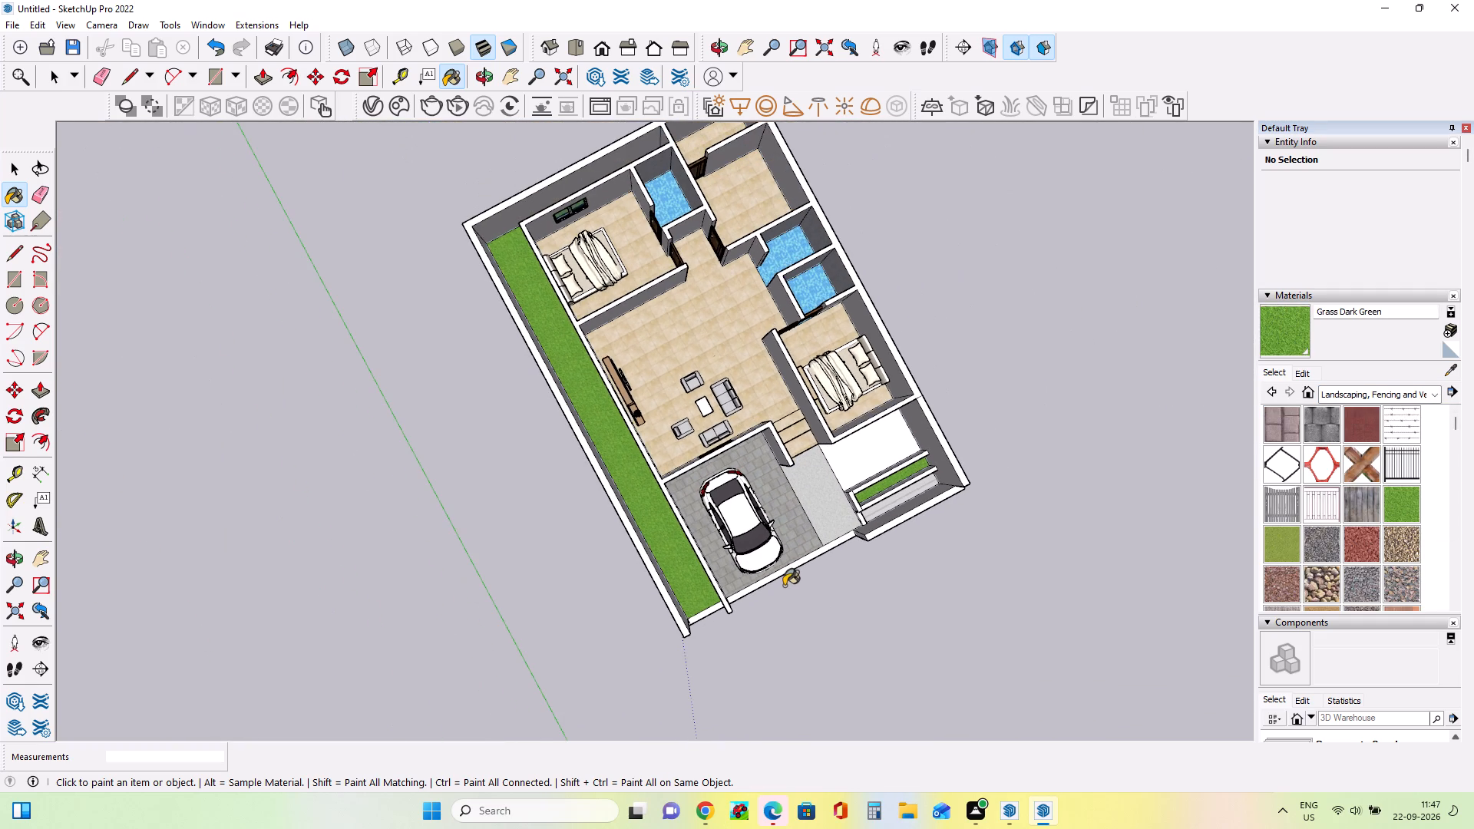
# Examine the painted floors of the garage, entrance path, front strips and side passage from several angles.
pyautogui.moveTo(635, 292); pyautogui.dragTo(696, 304, button='middle')
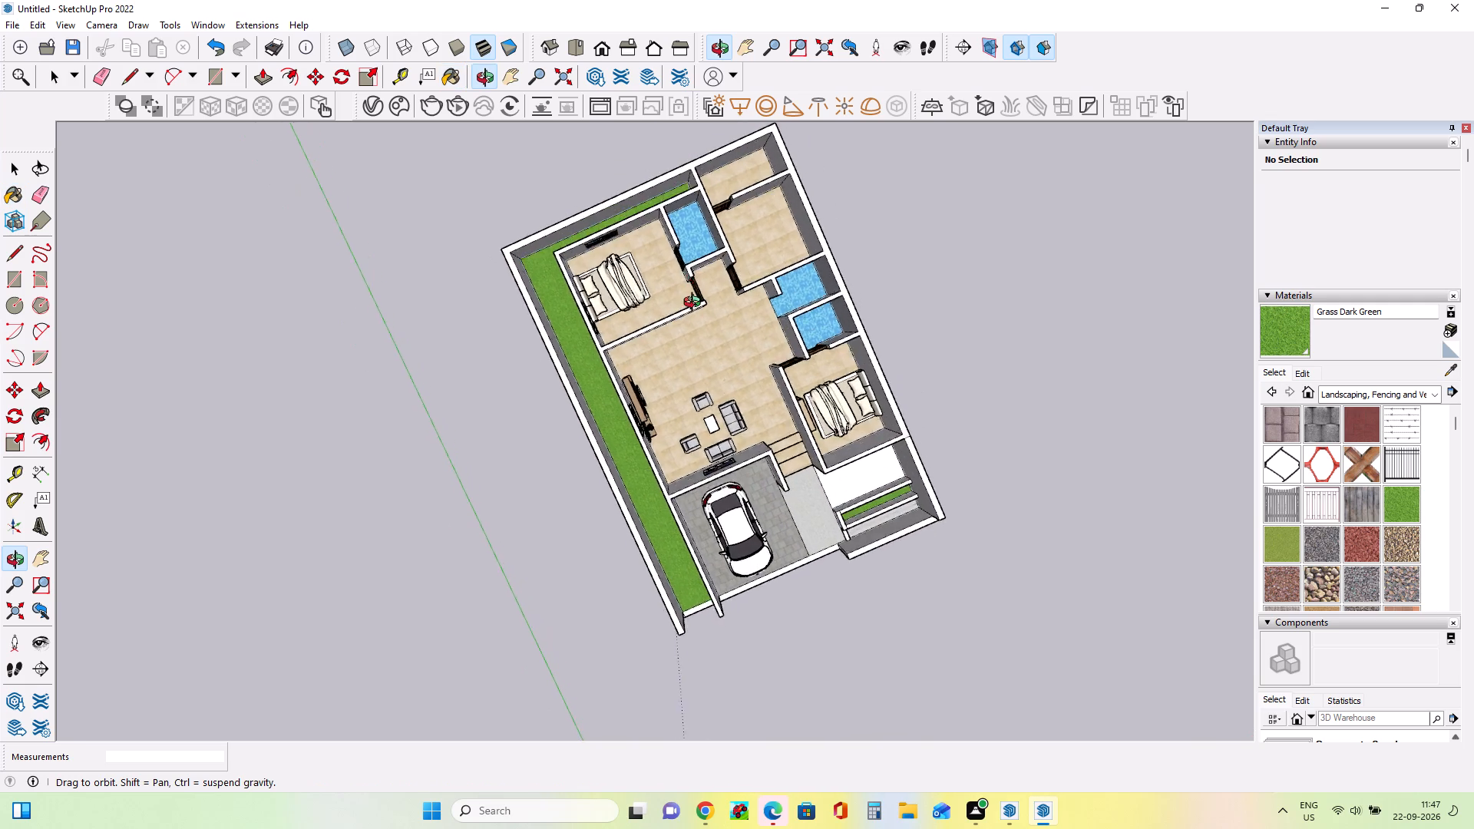
pyautogui.moveTo(696, 304); pyautogui.dragTo(693, 223, button='middle')
pyautogui.moveTo(795, 550); pyautogui.dragTo(706, 496, button='middle')
pyautogui.scroll(3, 805, 571)
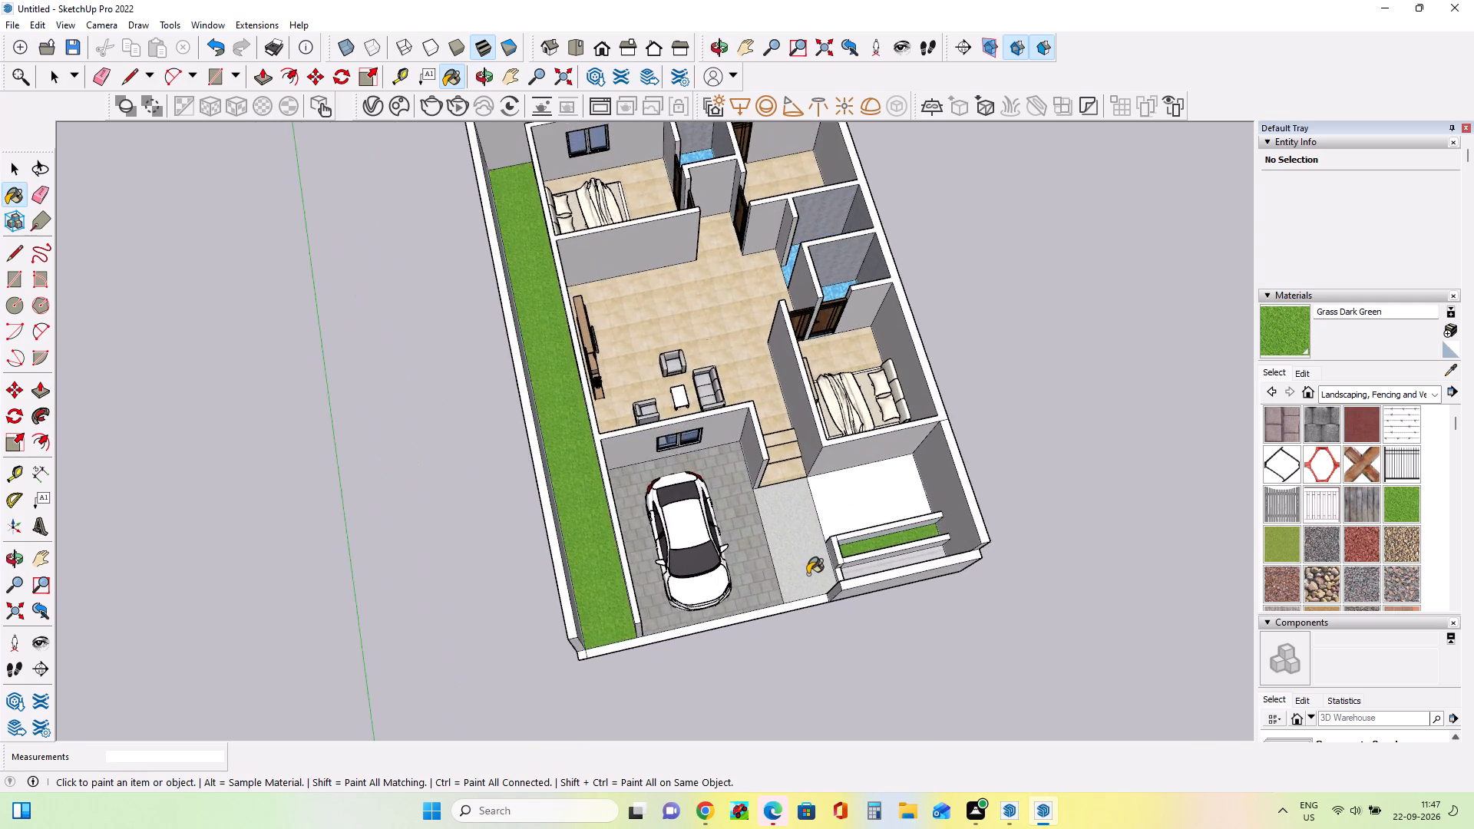
pyautogui.scroll(3, 808, 574)
pyautogui.moveTo(802, 587); pyautogui.dragTo(825, 611, button='middle')
pyautogui.scroll(4, 903, 578)
pyautogui.scroll(1, 765, 583)
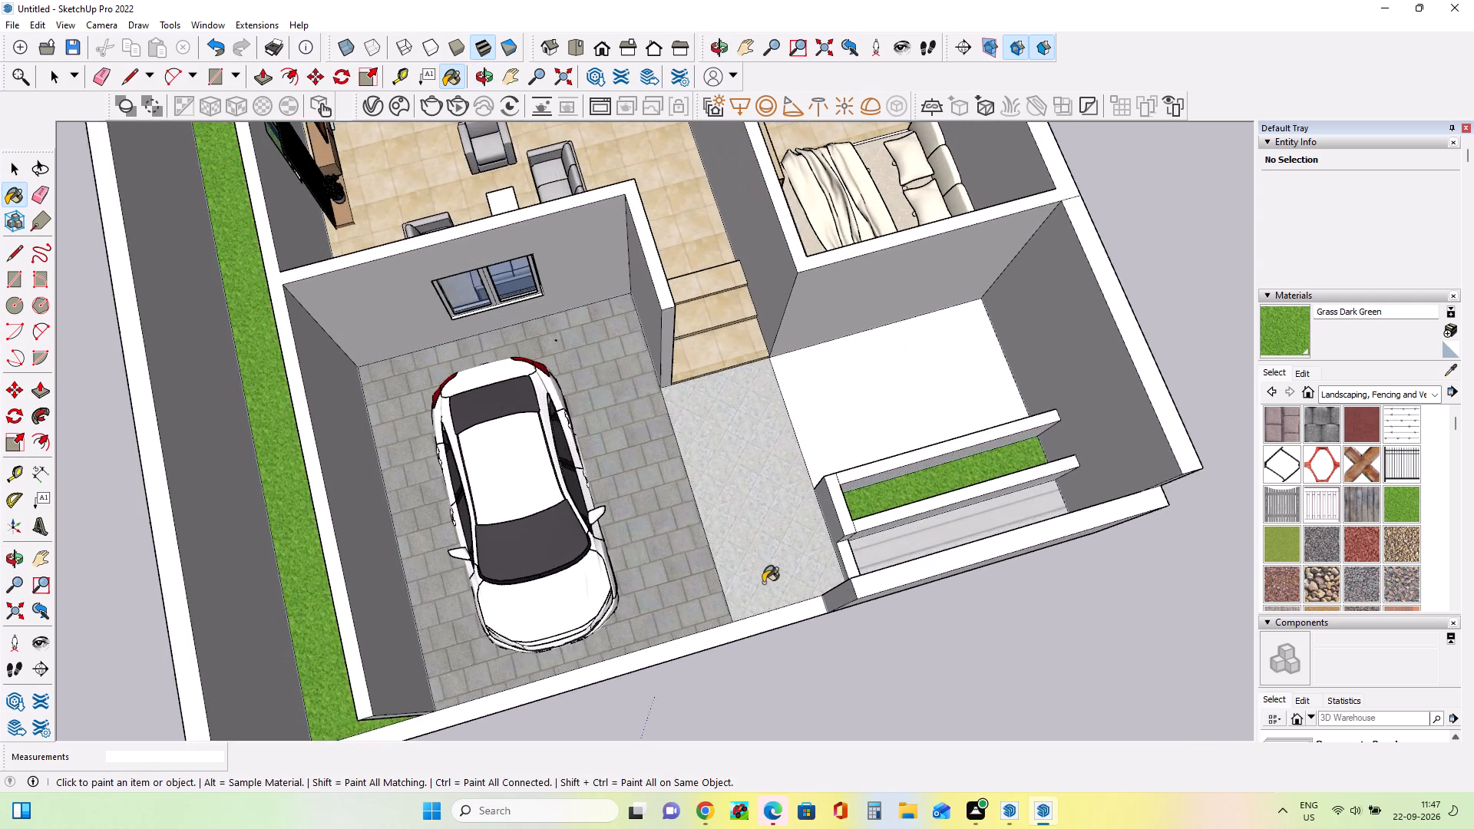
pyautogui.moveTo(769, 583); pyautogui.dragTo(860, 599, button='middle')
pyautogui.scroll(-6, 792, 565)
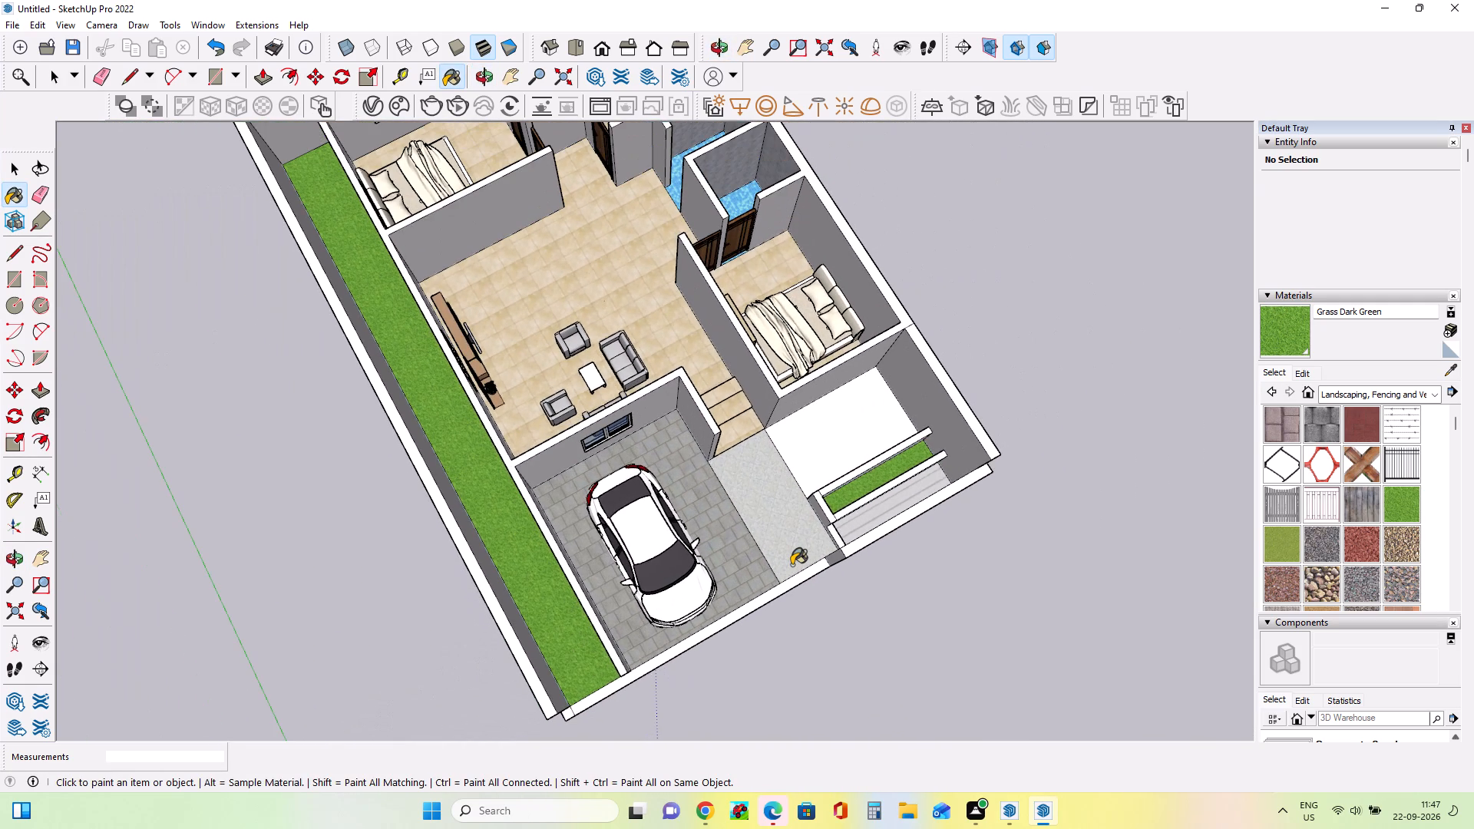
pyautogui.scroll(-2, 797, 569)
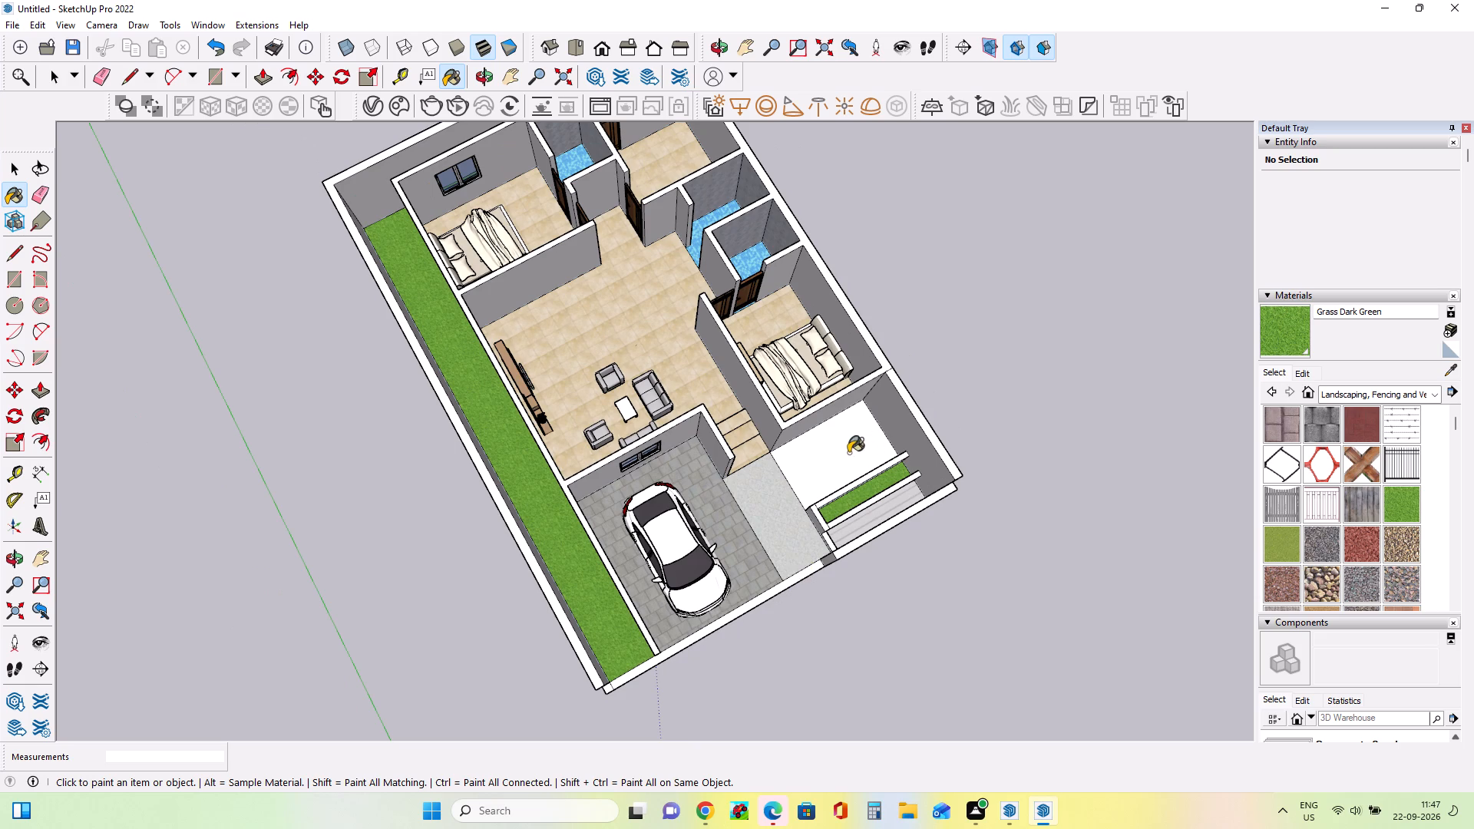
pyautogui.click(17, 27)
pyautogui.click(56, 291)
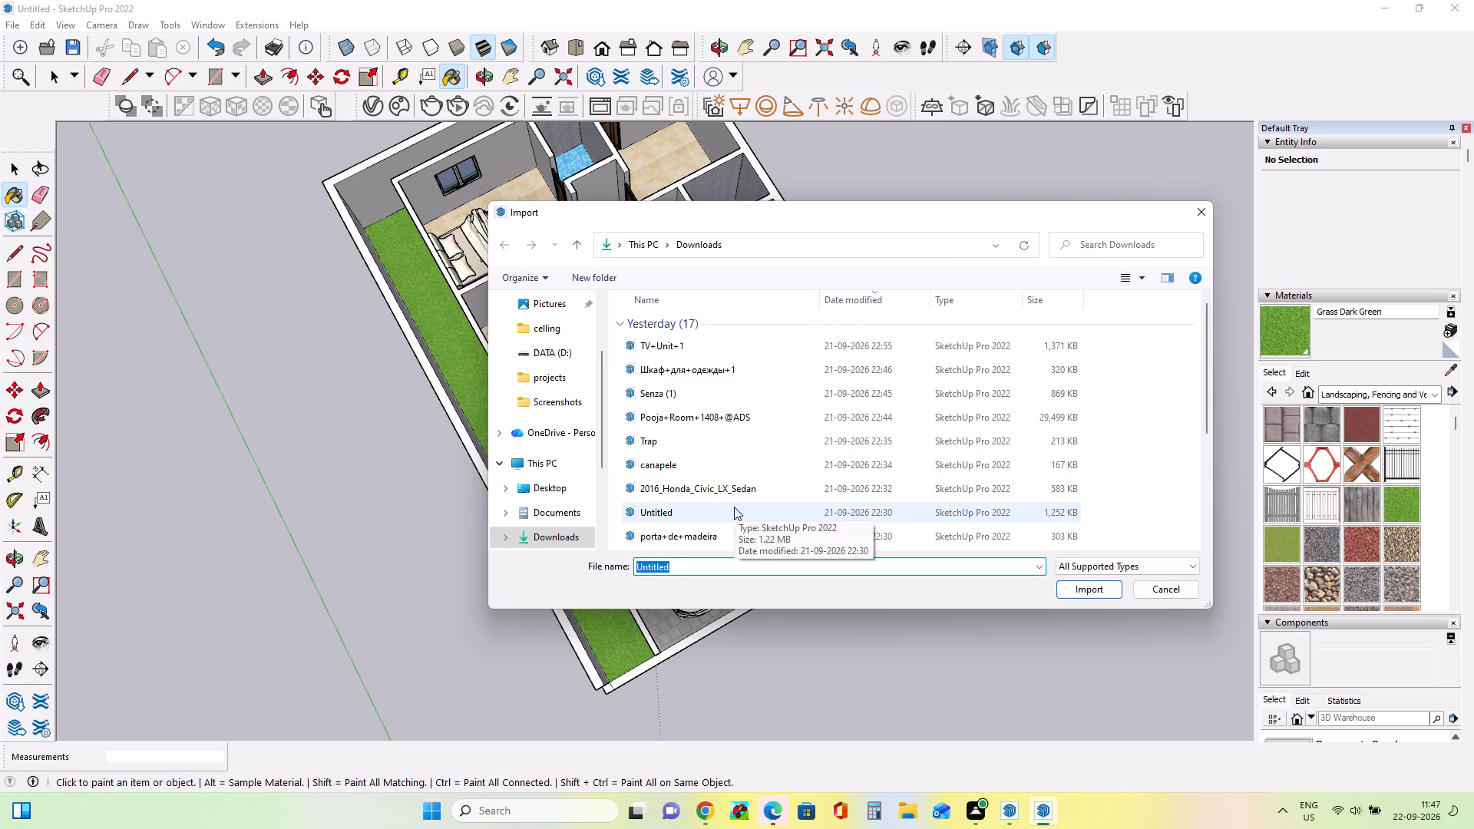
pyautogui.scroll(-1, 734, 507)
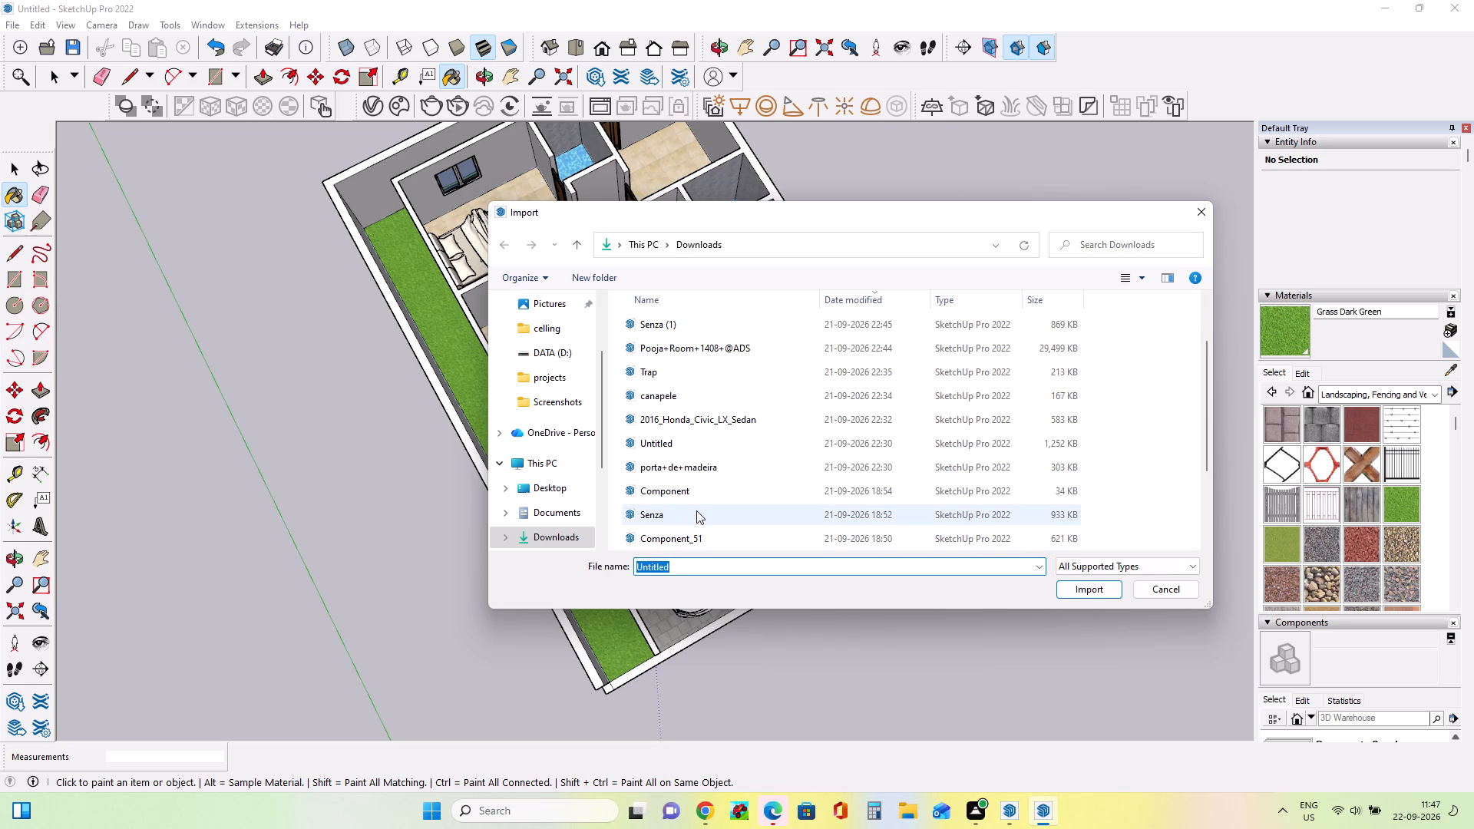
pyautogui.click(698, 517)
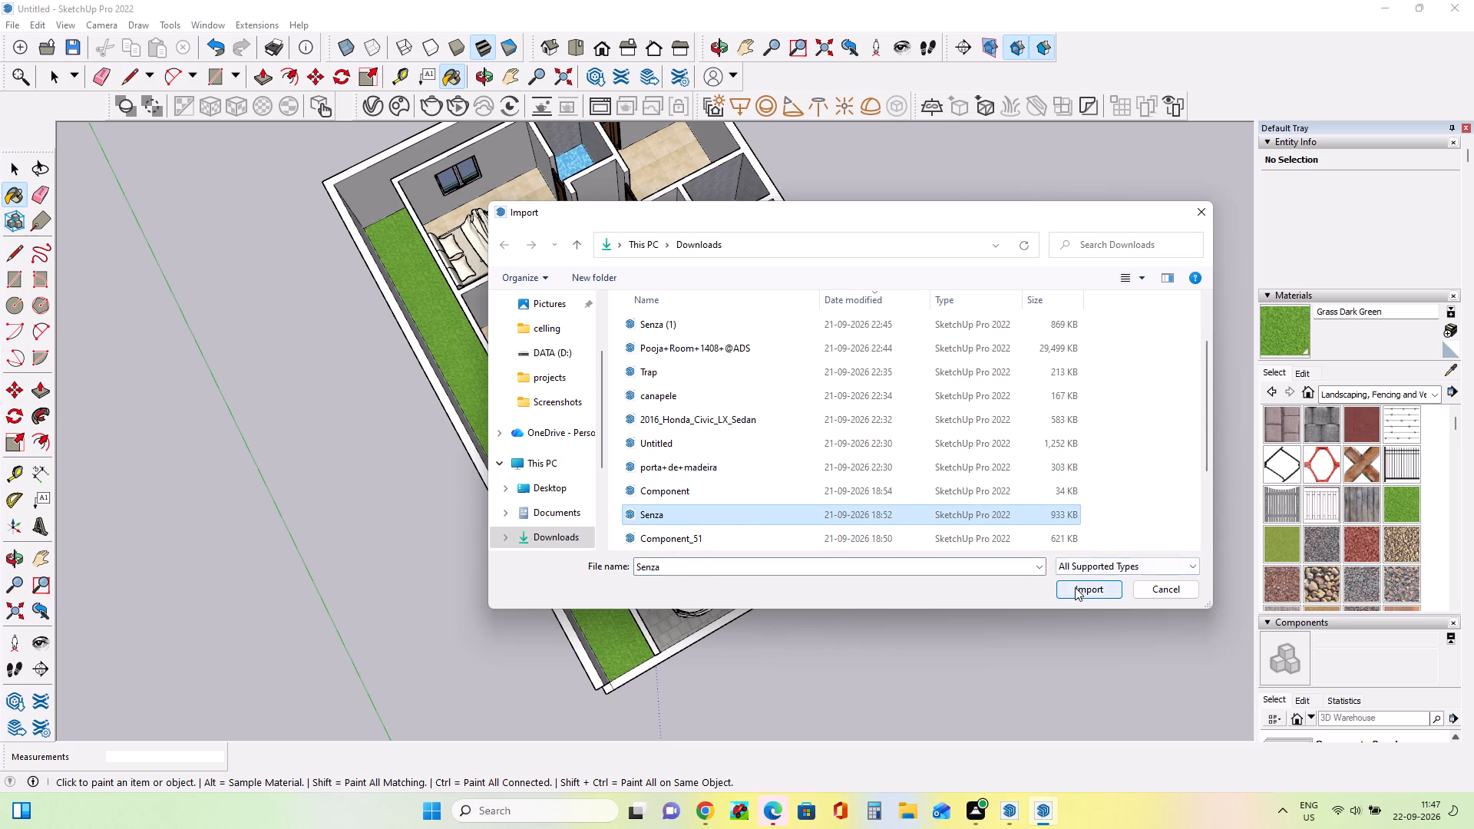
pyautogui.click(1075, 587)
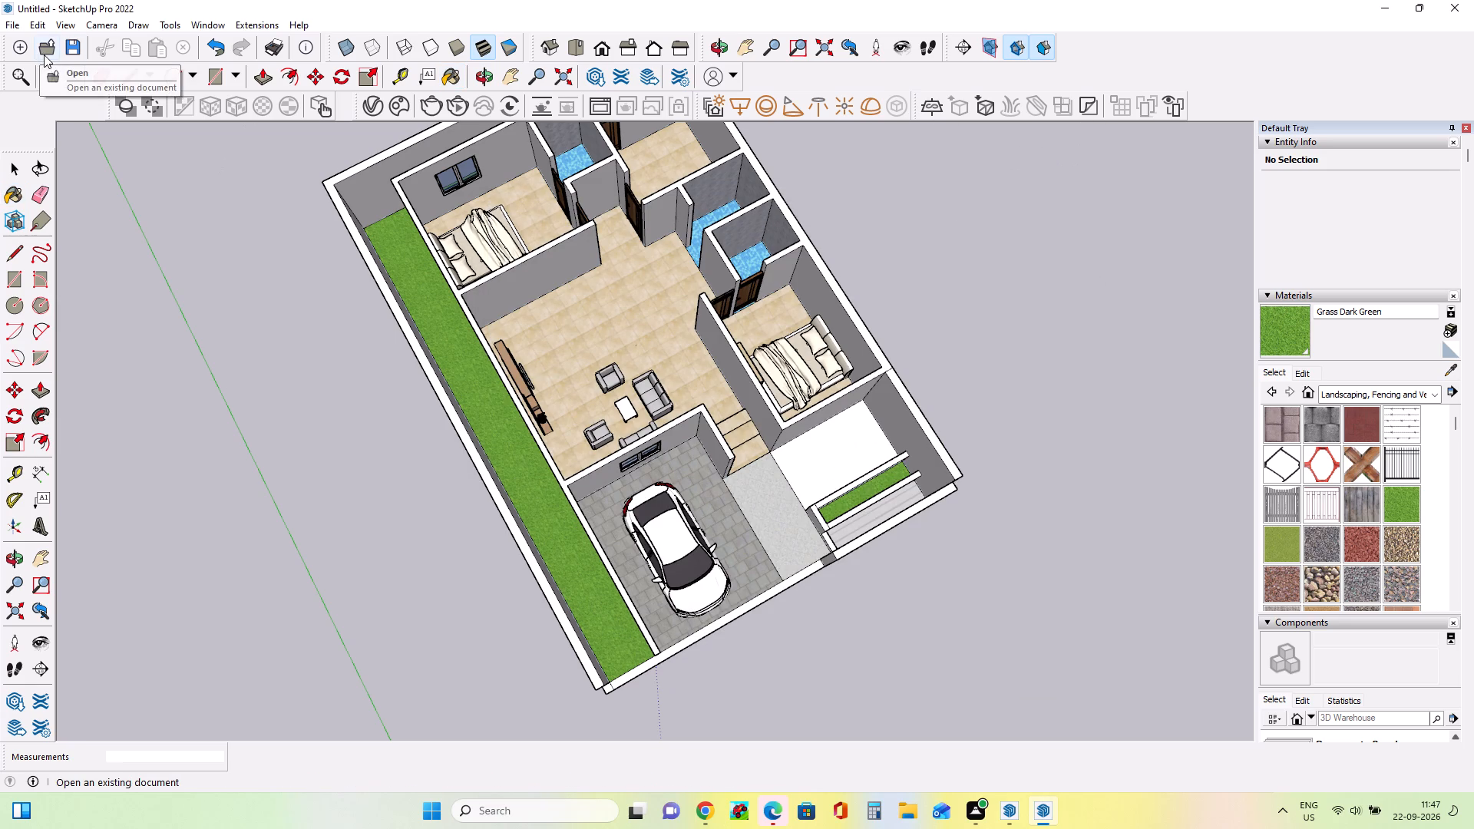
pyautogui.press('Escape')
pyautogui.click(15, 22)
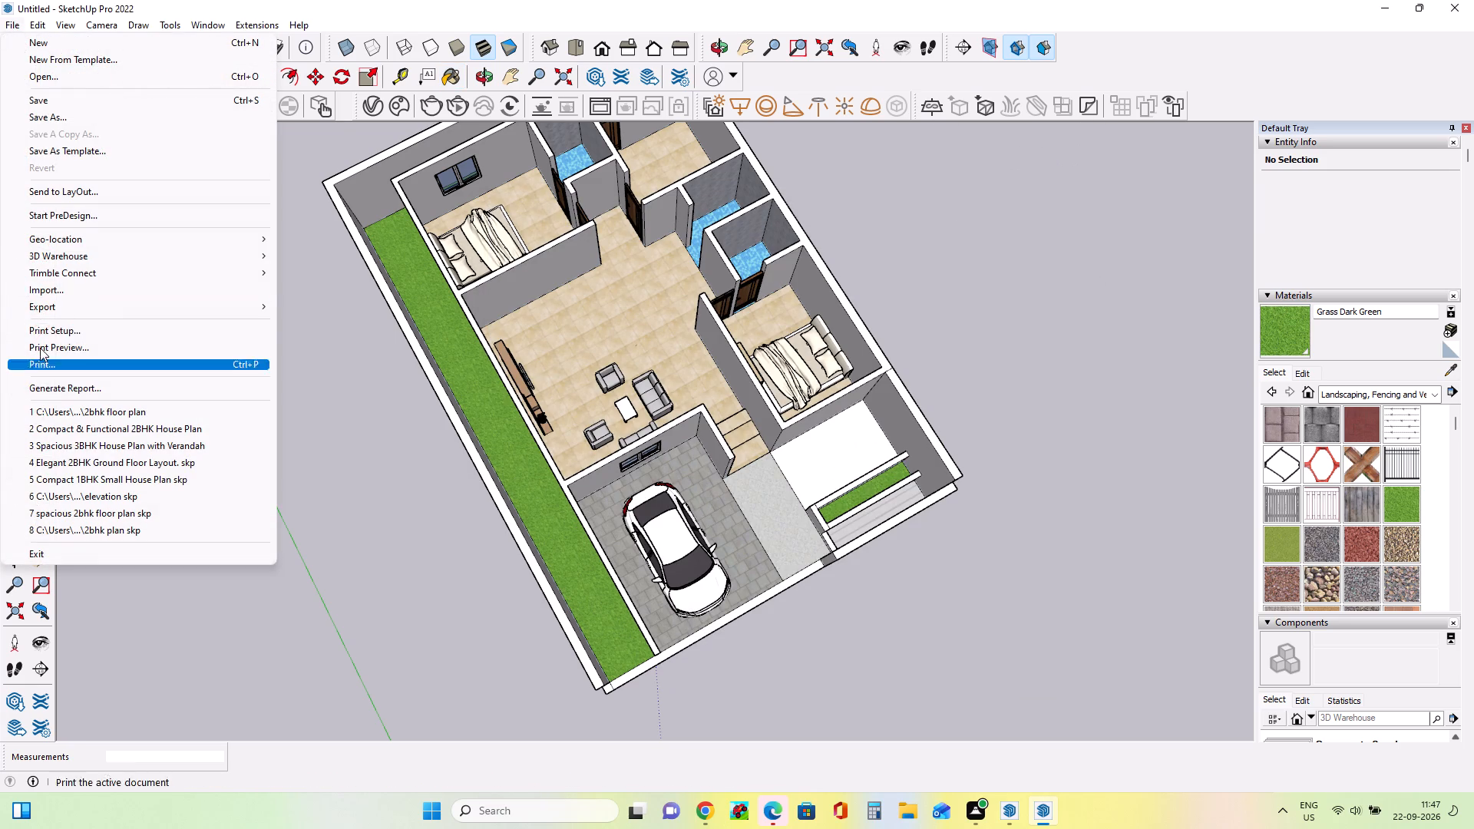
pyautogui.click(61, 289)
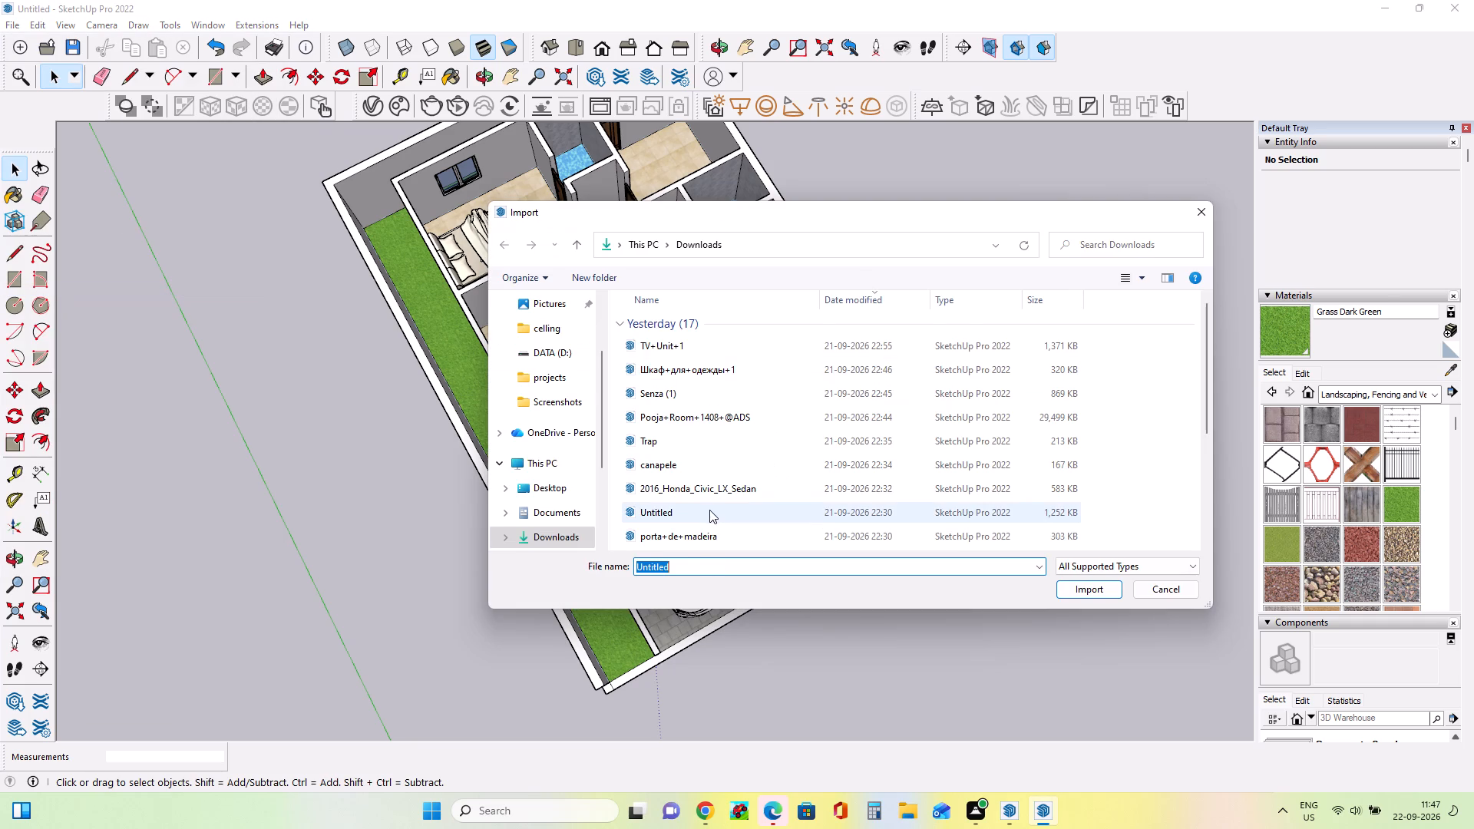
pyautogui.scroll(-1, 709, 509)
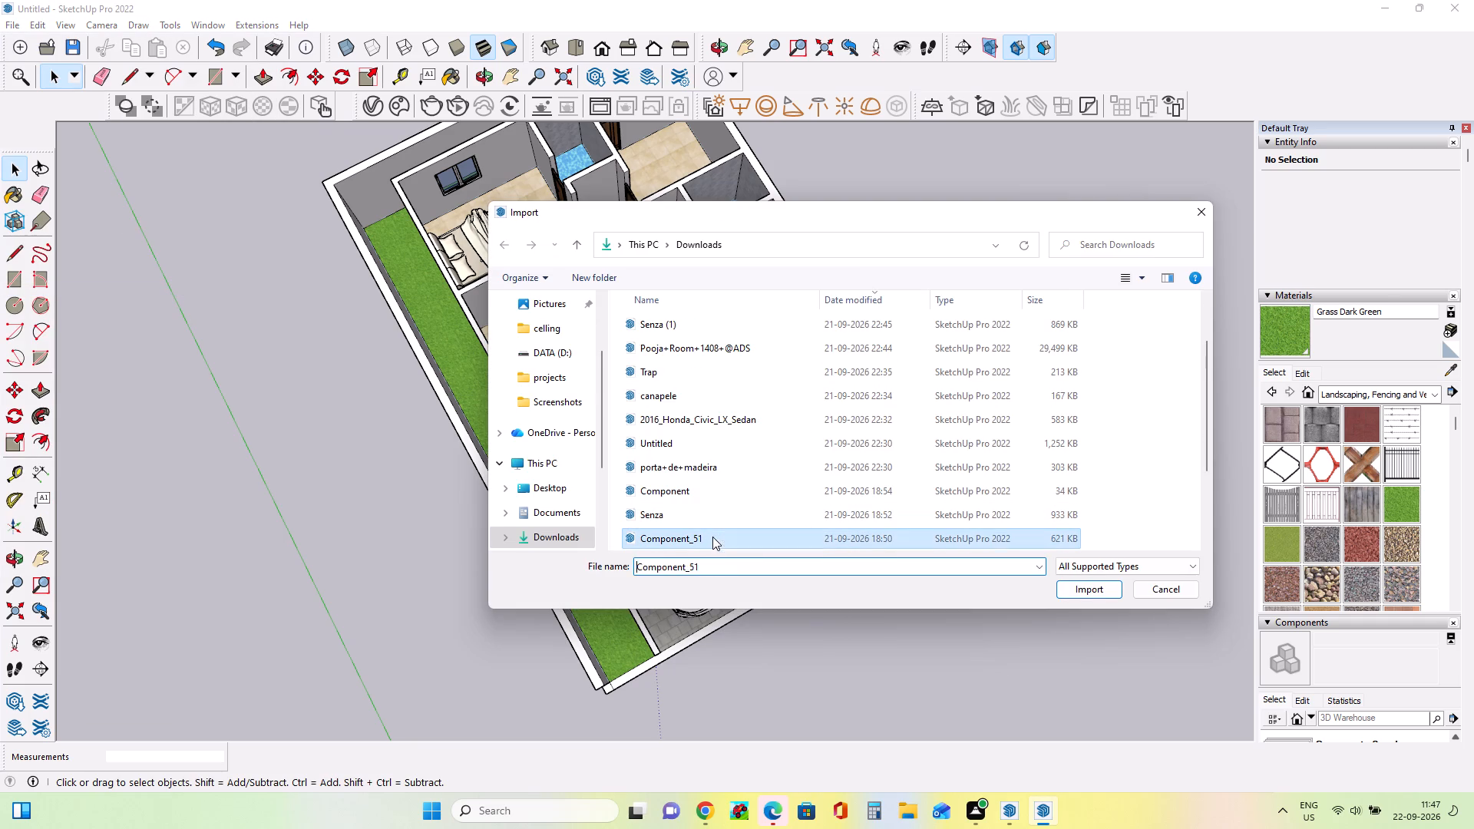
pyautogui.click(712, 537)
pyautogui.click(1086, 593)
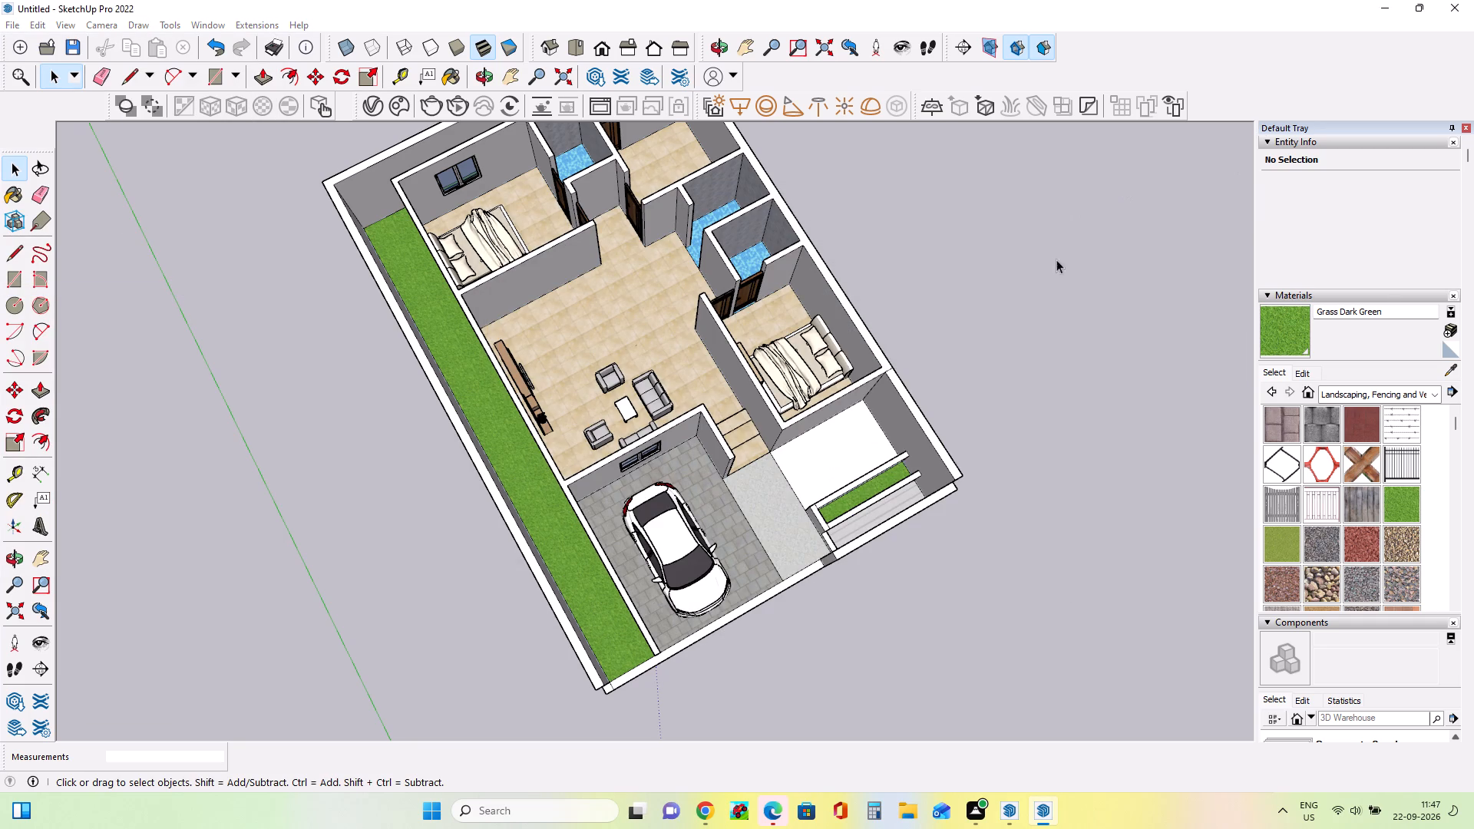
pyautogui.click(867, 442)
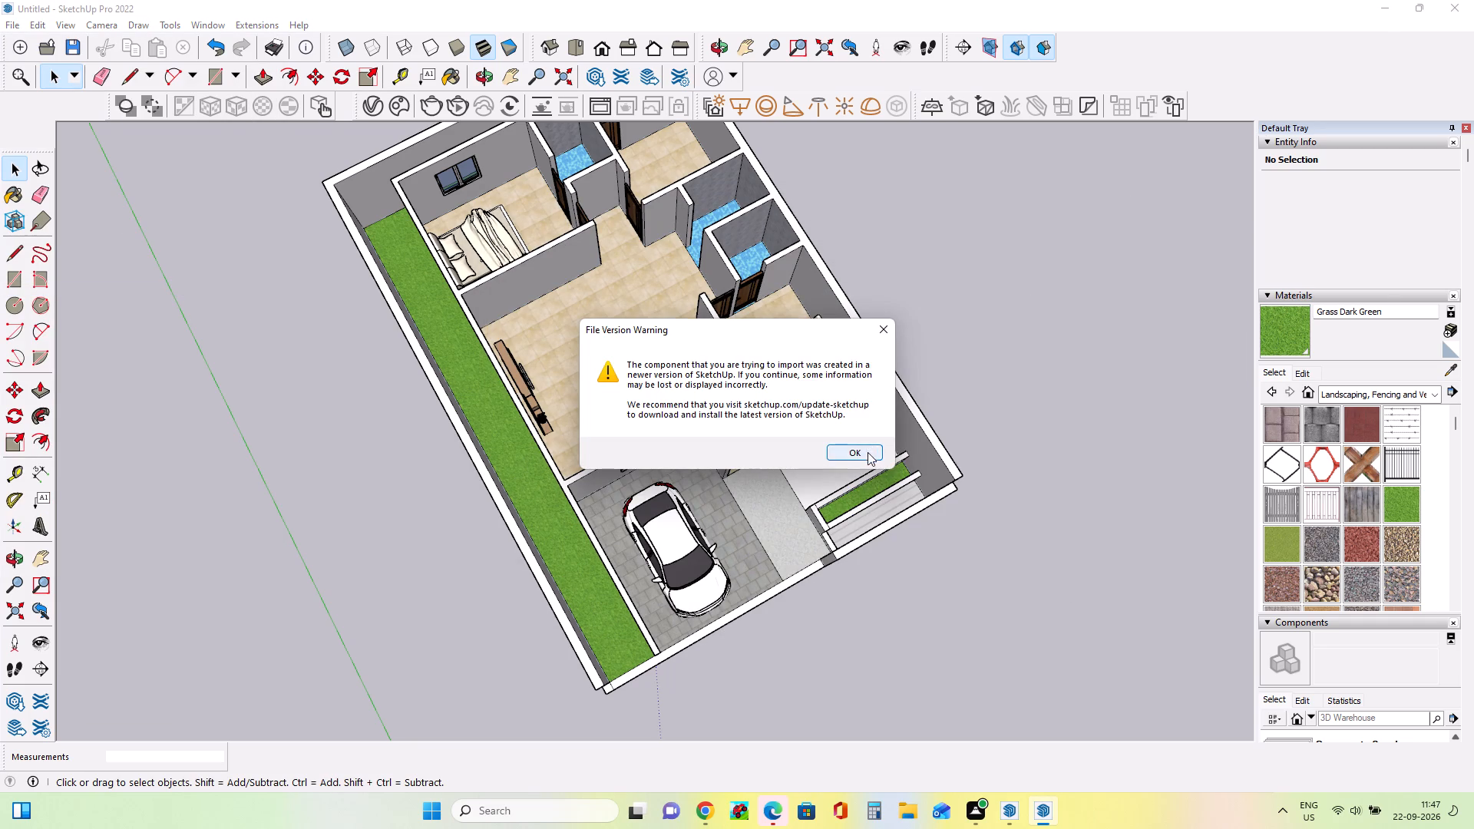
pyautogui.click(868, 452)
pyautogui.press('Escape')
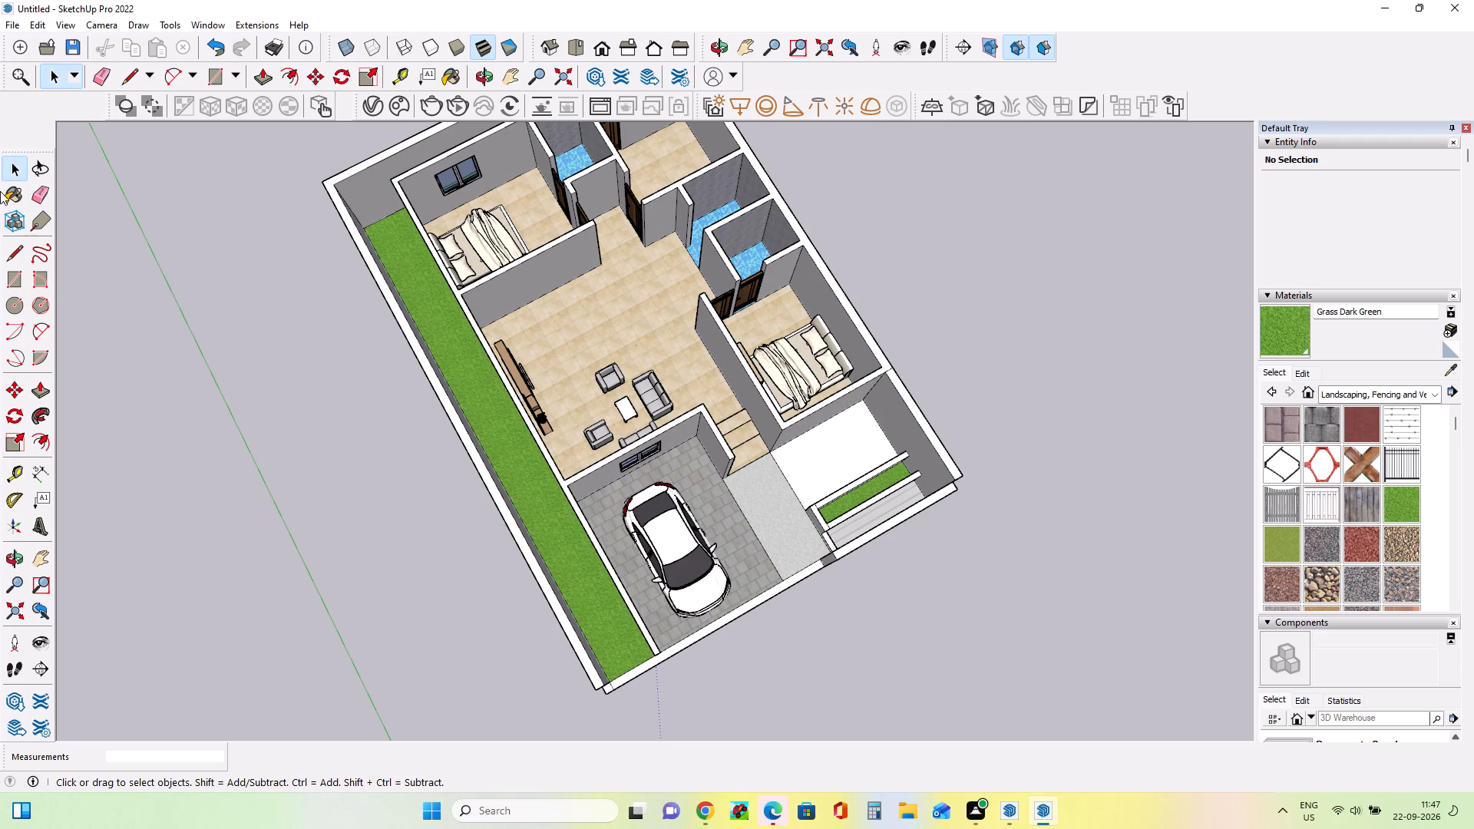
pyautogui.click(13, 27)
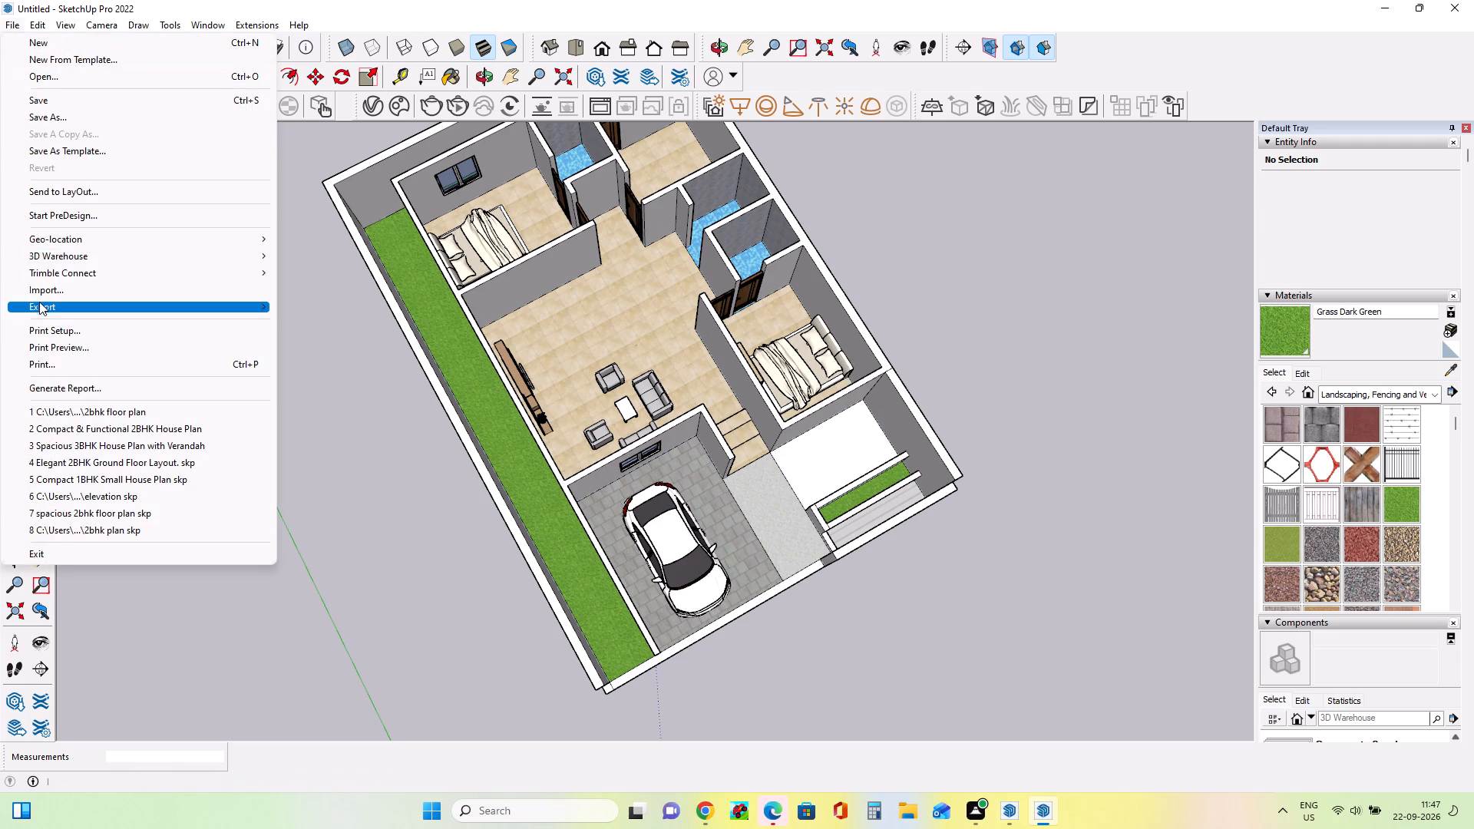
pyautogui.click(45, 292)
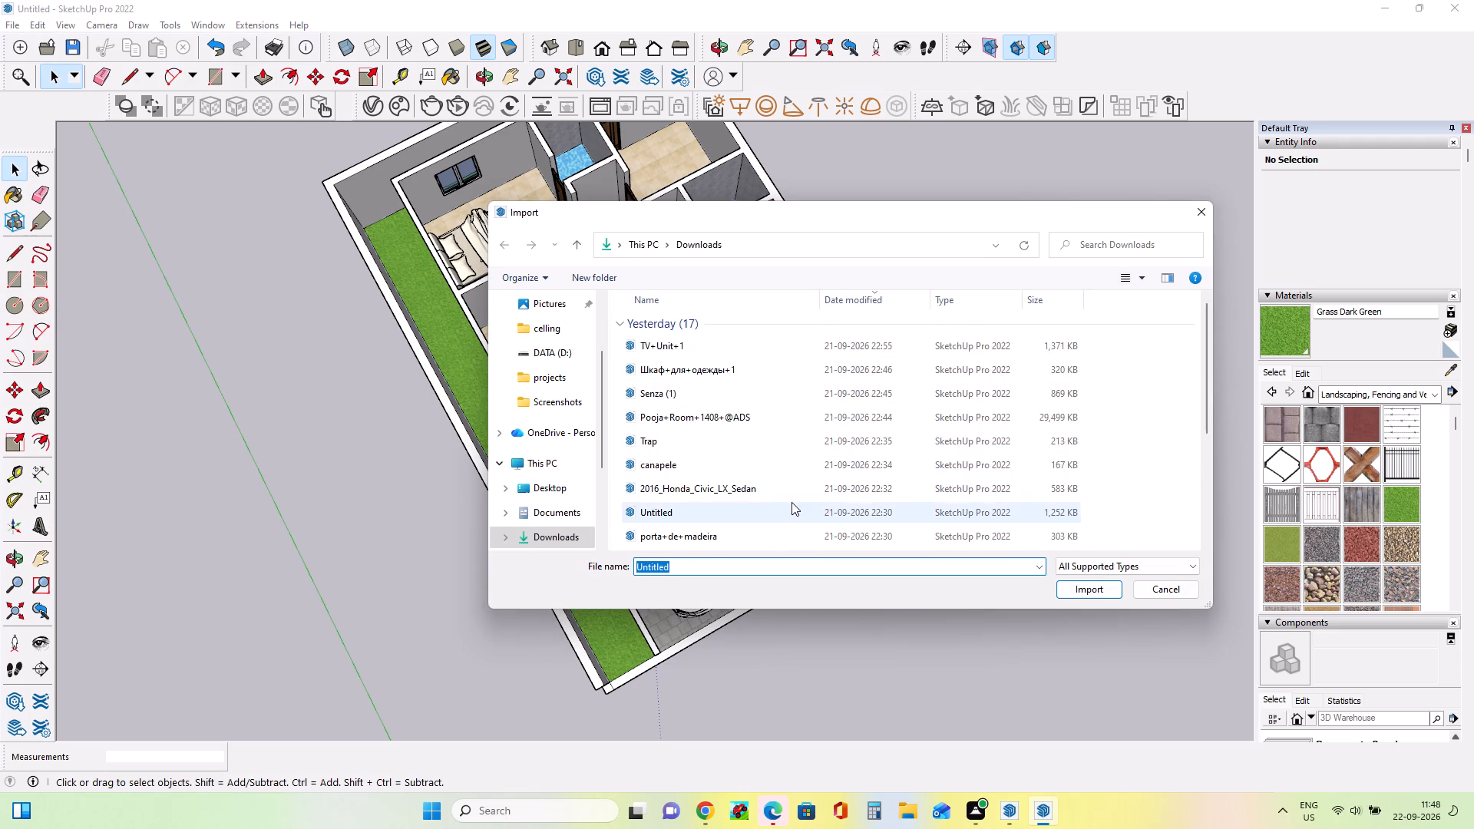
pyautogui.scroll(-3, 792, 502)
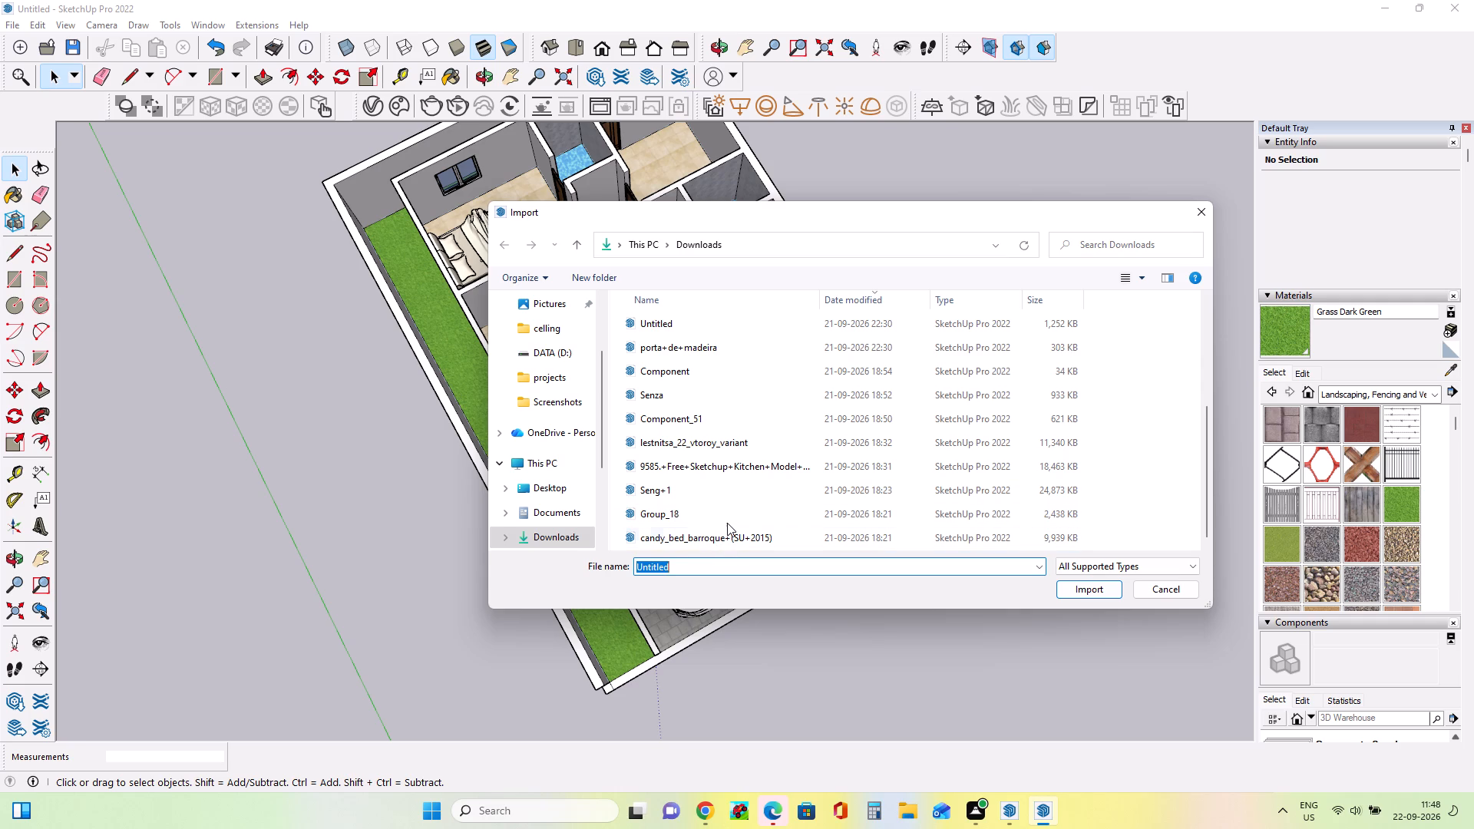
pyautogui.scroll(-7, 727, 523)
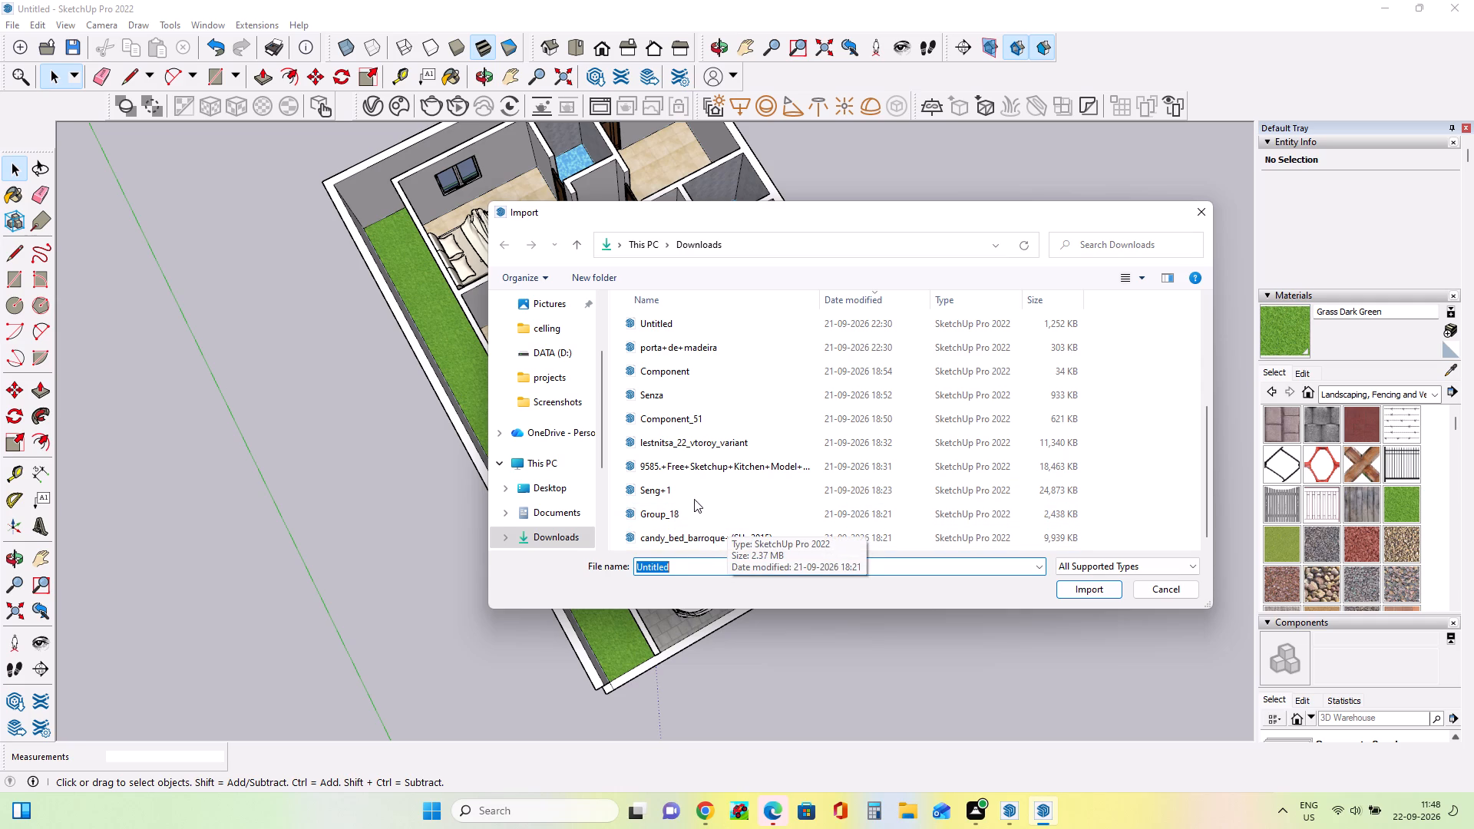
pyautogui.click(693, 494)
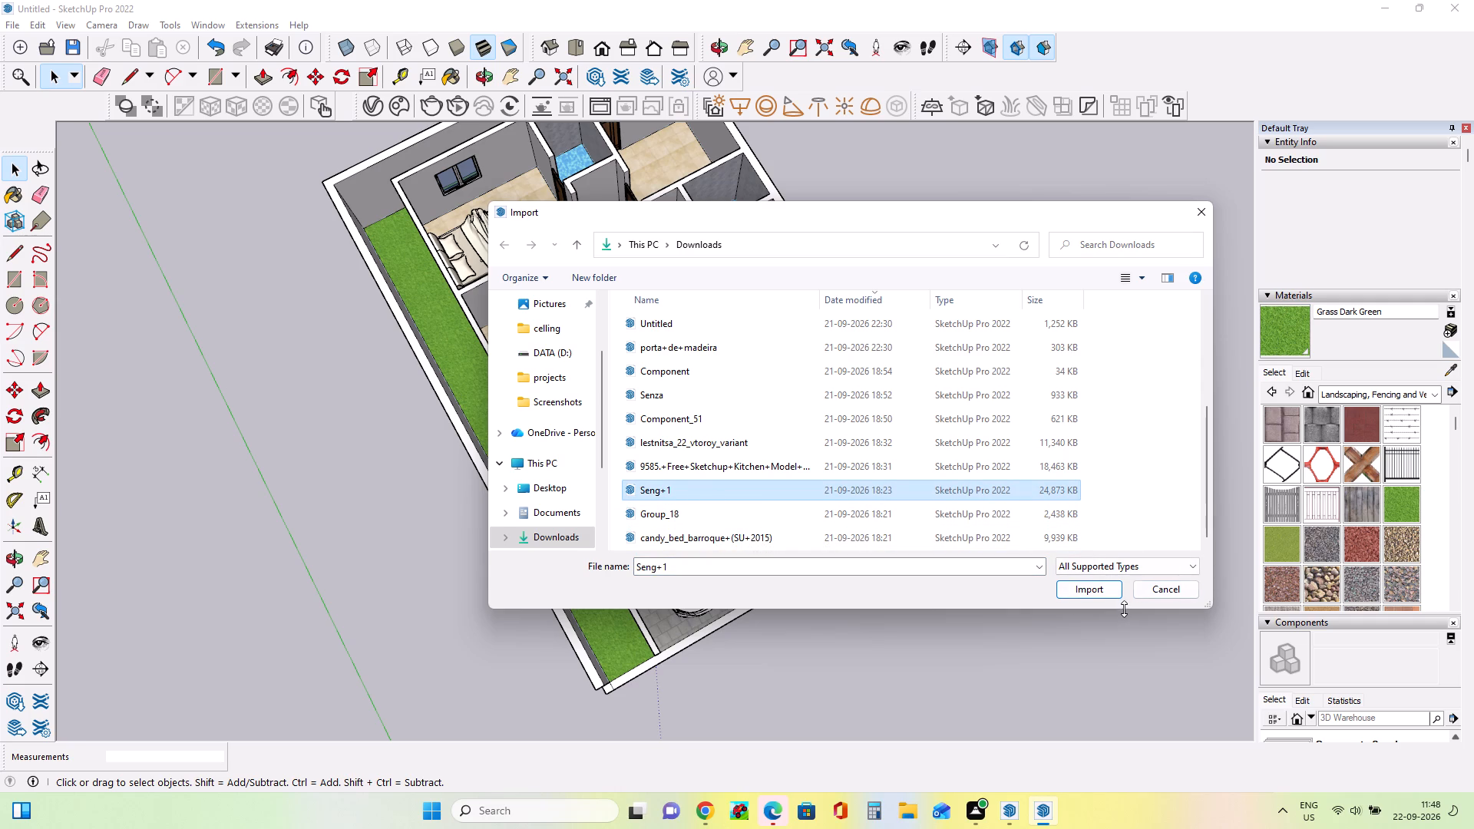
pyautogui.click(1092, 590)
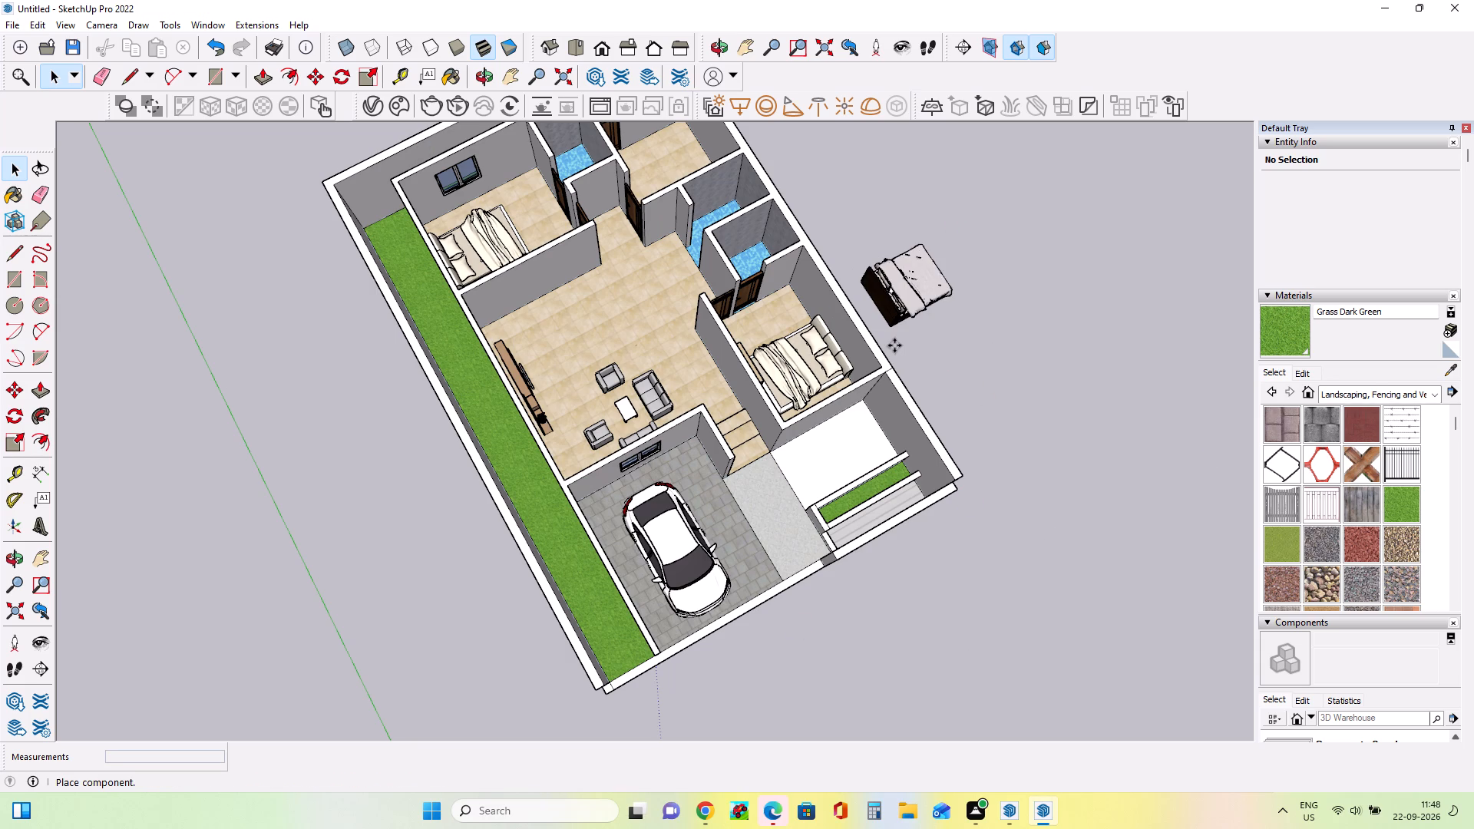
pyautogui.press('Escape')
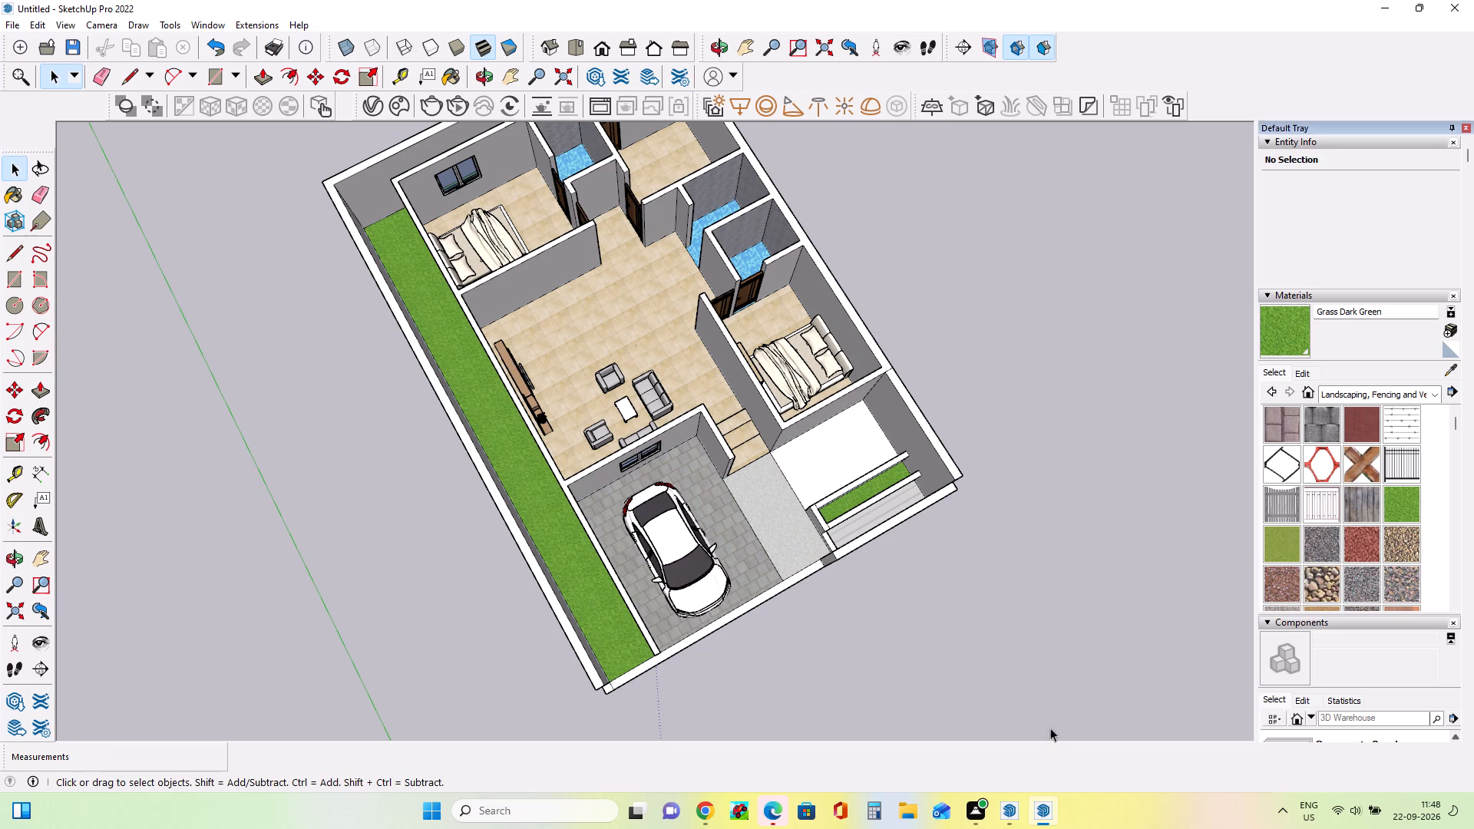
# In File Explorer, delete the SketchUp files in Downloads from Untitled downward, except 2016_Honda_Civic_LX_Sedan.
pyautogui.click(904, 809)
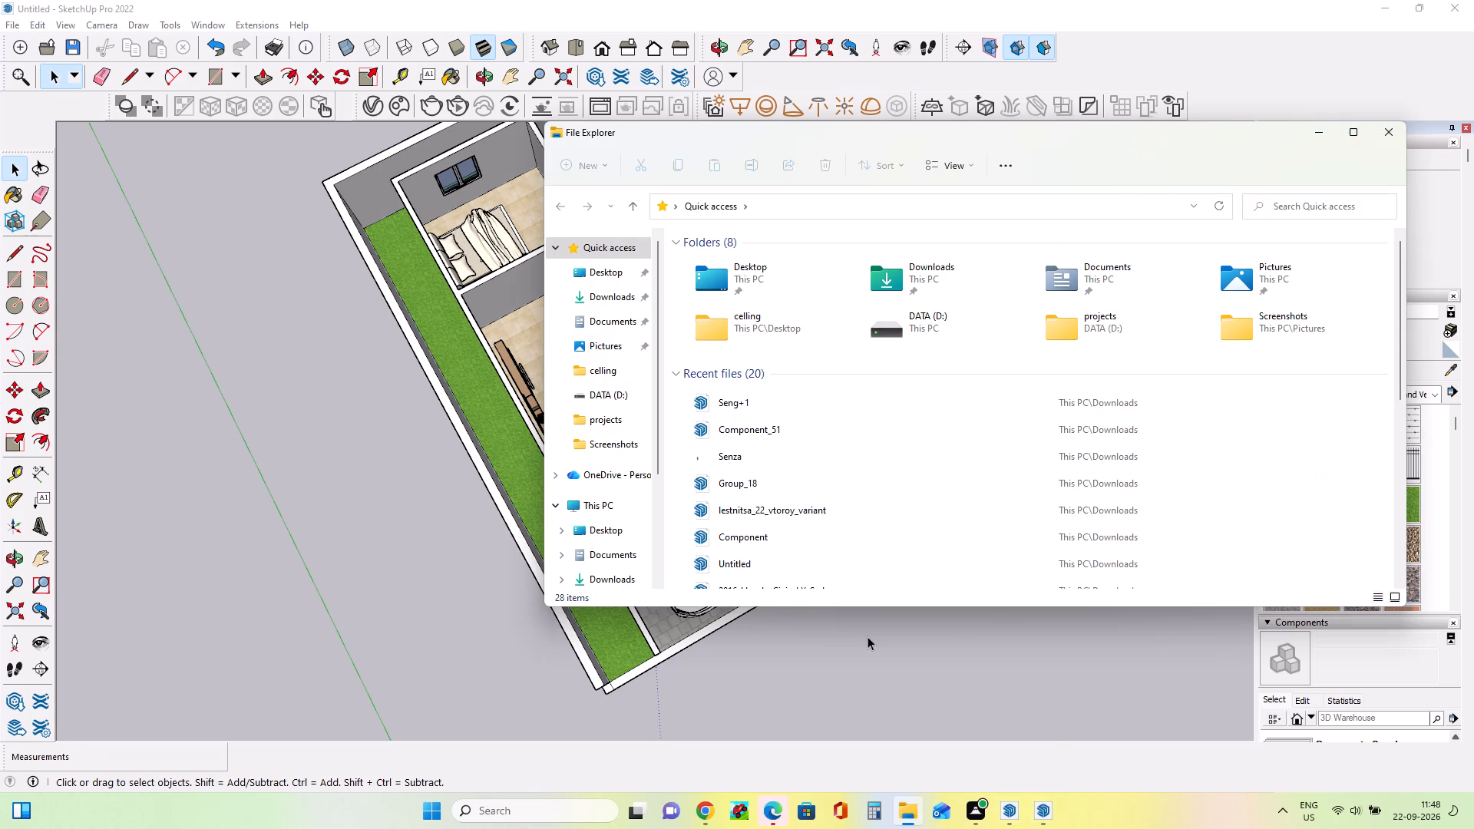
pyautogui.scroll(-3, 593, 552)
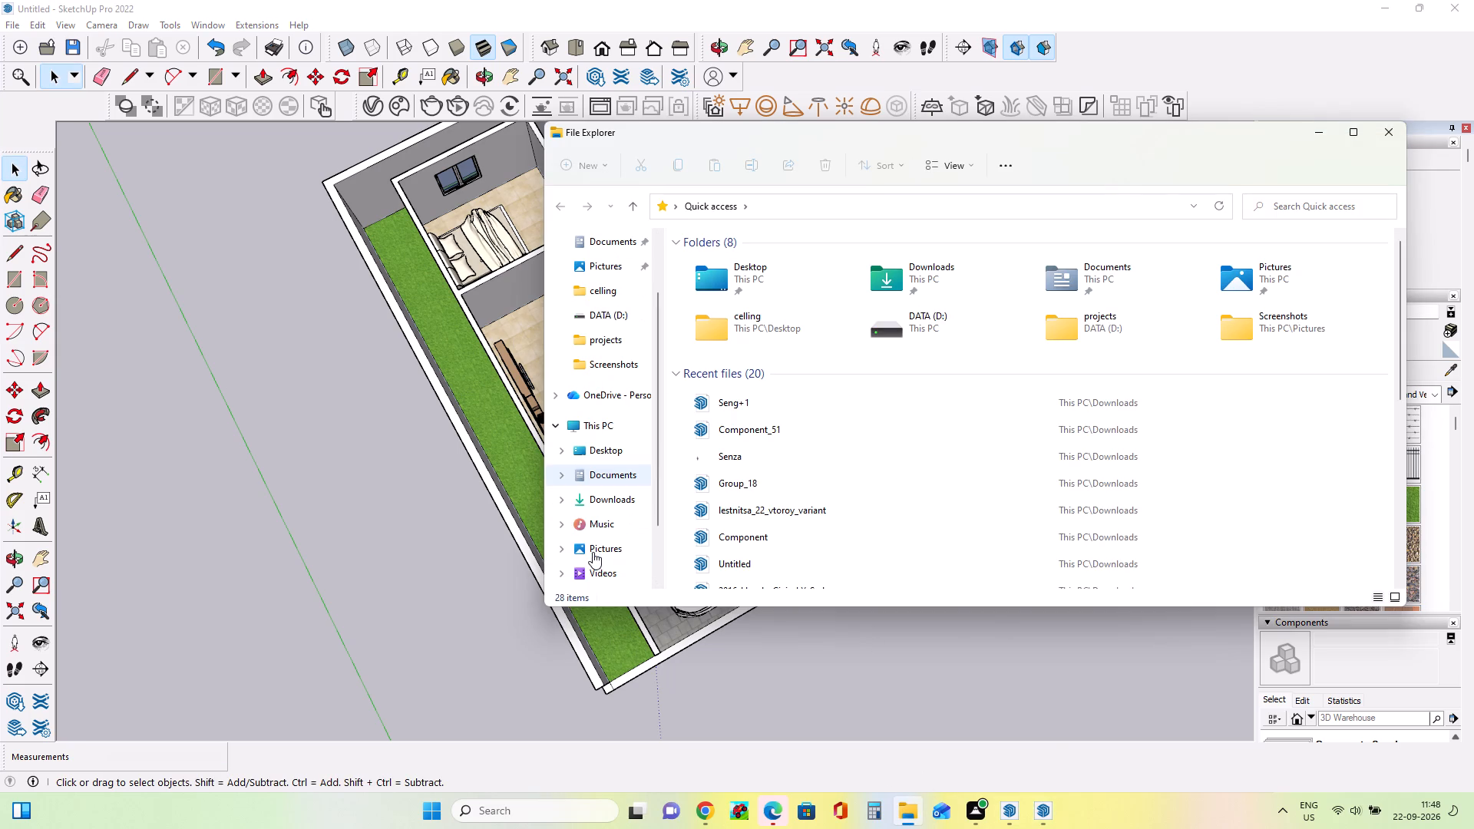
pyautogui.tripleClick(623, 502)
pyautogui.click(1221, 278)
pyautogui.moveTo(1204, 299); pyautogui.dragTo(738, 630)
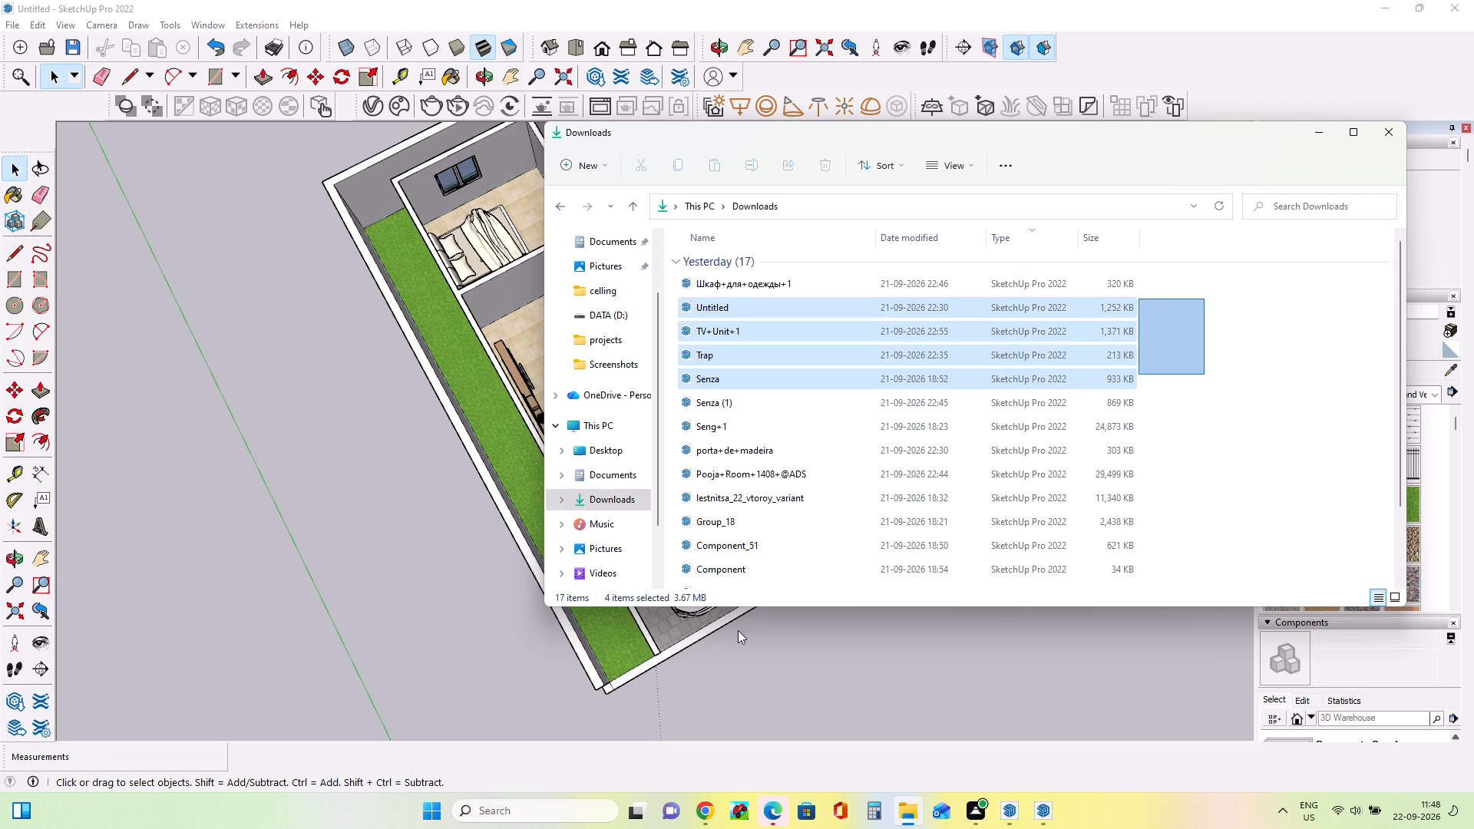
pyautogui.moveTo(738, 630); pyautogui.dragTo(733, 633)
pyautogui.moveTo(733, 633); pyautogui.dragTo(765, 580)
pyautogui.click(894, 808)
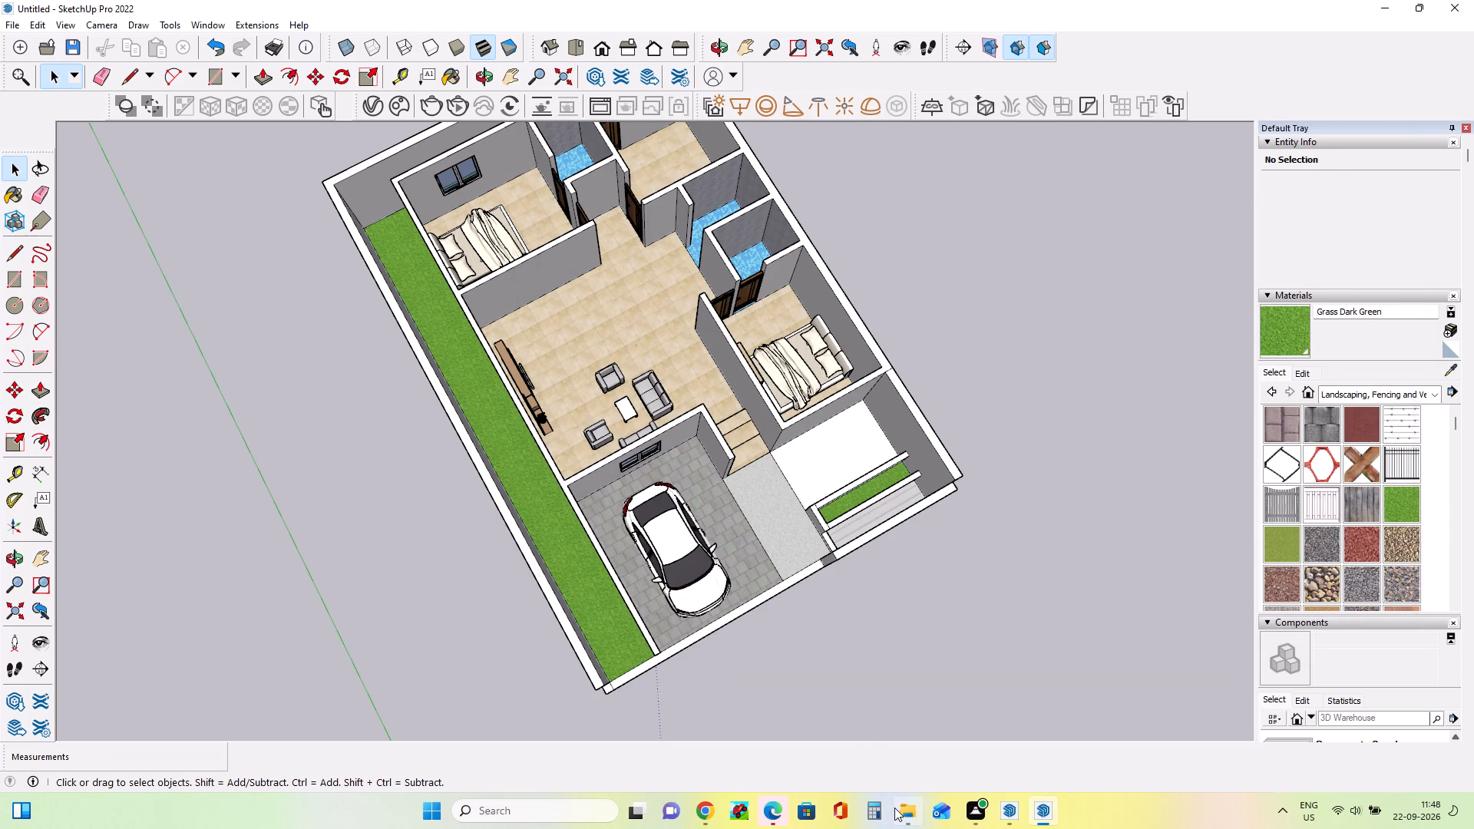
pyautogui.press('Delete')
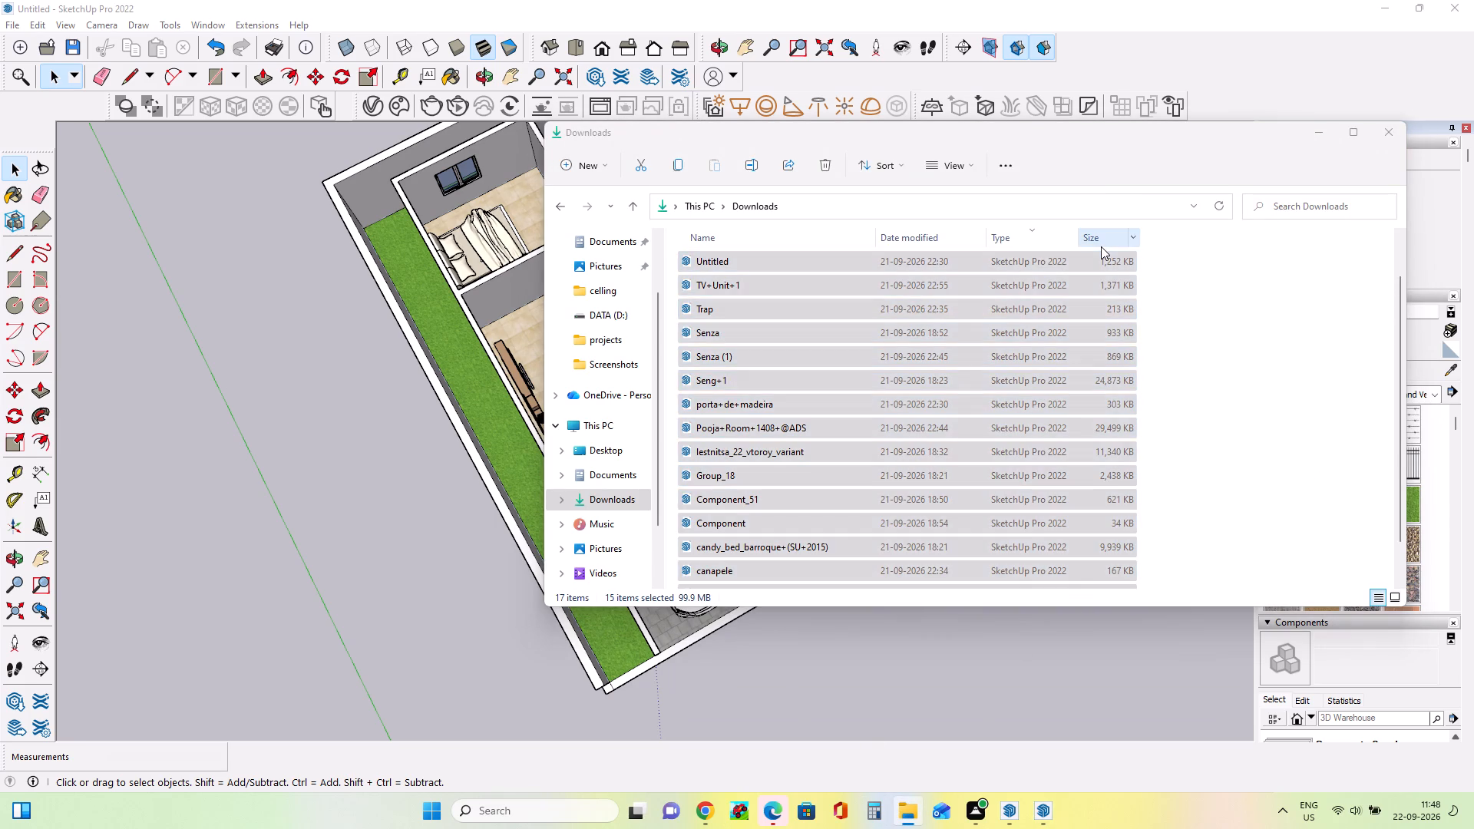
# Delete the 2016_Honda_Civic_LX_Sedan file from the Downloads folder.
pyautogui.moveTo(1141, 363); pyautogui.dragTo(1046, 258)
pyautogui.moveTo(1120, 311); pyautogui.dragTo(1112, 302, button='right')
pyautogui.rightClick(1108, 298)
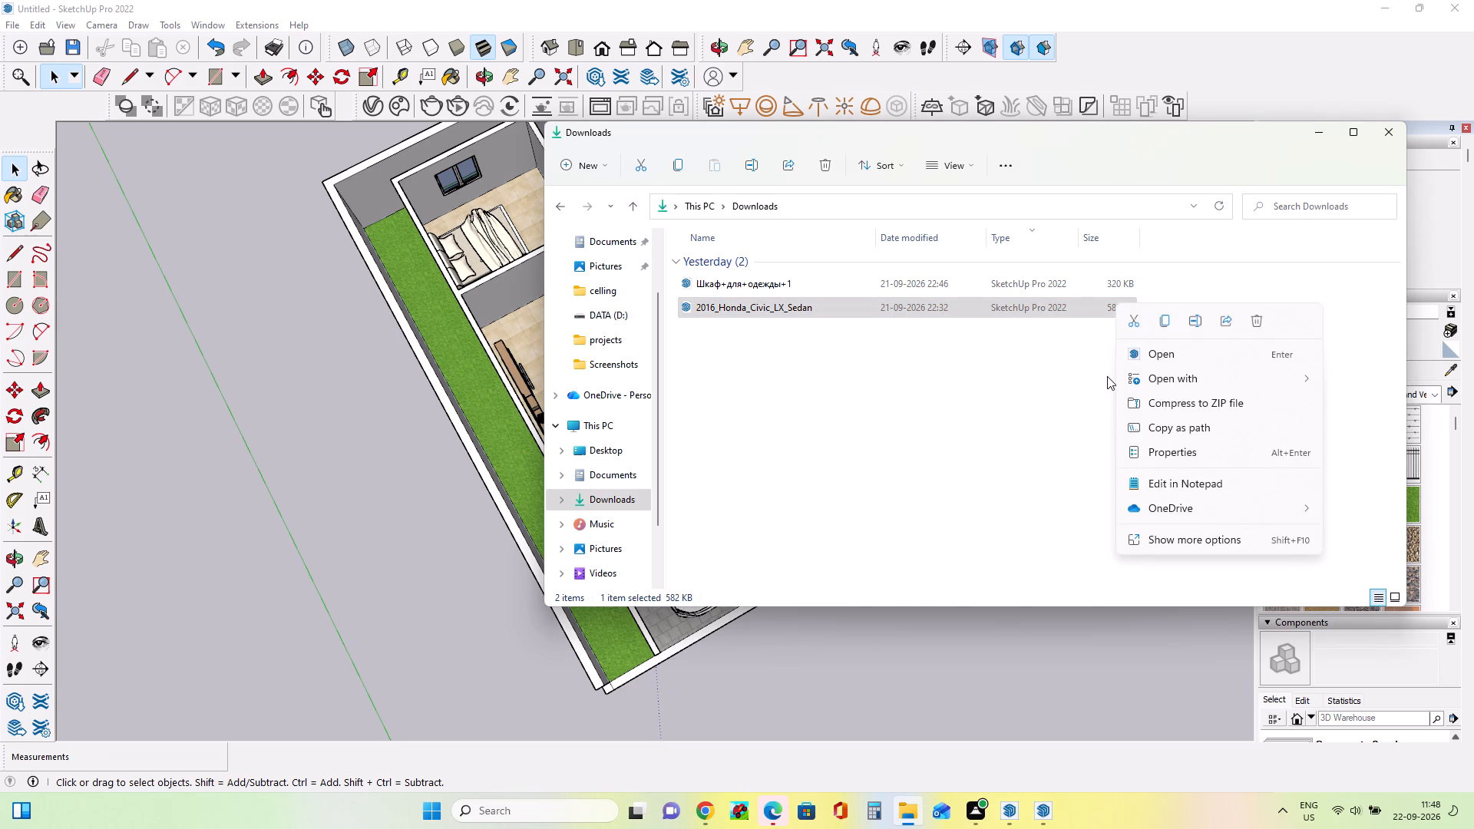
pyautogui.press('Delete')
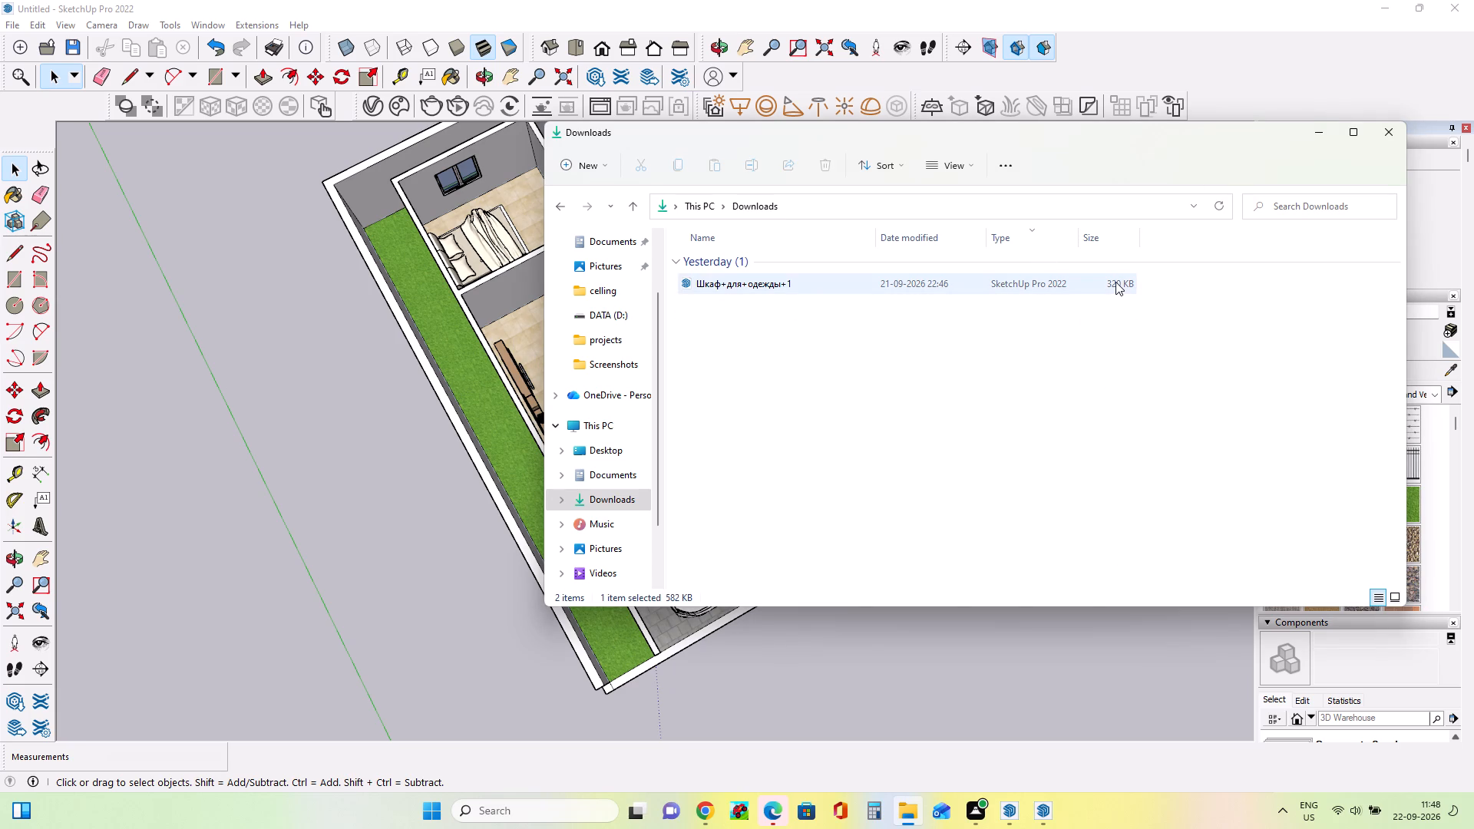
pyautogui.press('Delete')
pyautogui.press('Delete')
# Delete the last remaining model file, Шкаф+для+одежды+1, from Downloads and minimize the folder window.
pyautogui.moveTo(811, 344); pyautogui.dragTo(745, 270)
pyautogui.moveTo(805, 321); pyautogui.dragTo(791, 302, button='right')
pyautogui.moveTo(749, 296); pyautogui.dragTo(752, 286)
pyautogui.click(752, 285)
pyautogui.rightClick(752, 284)
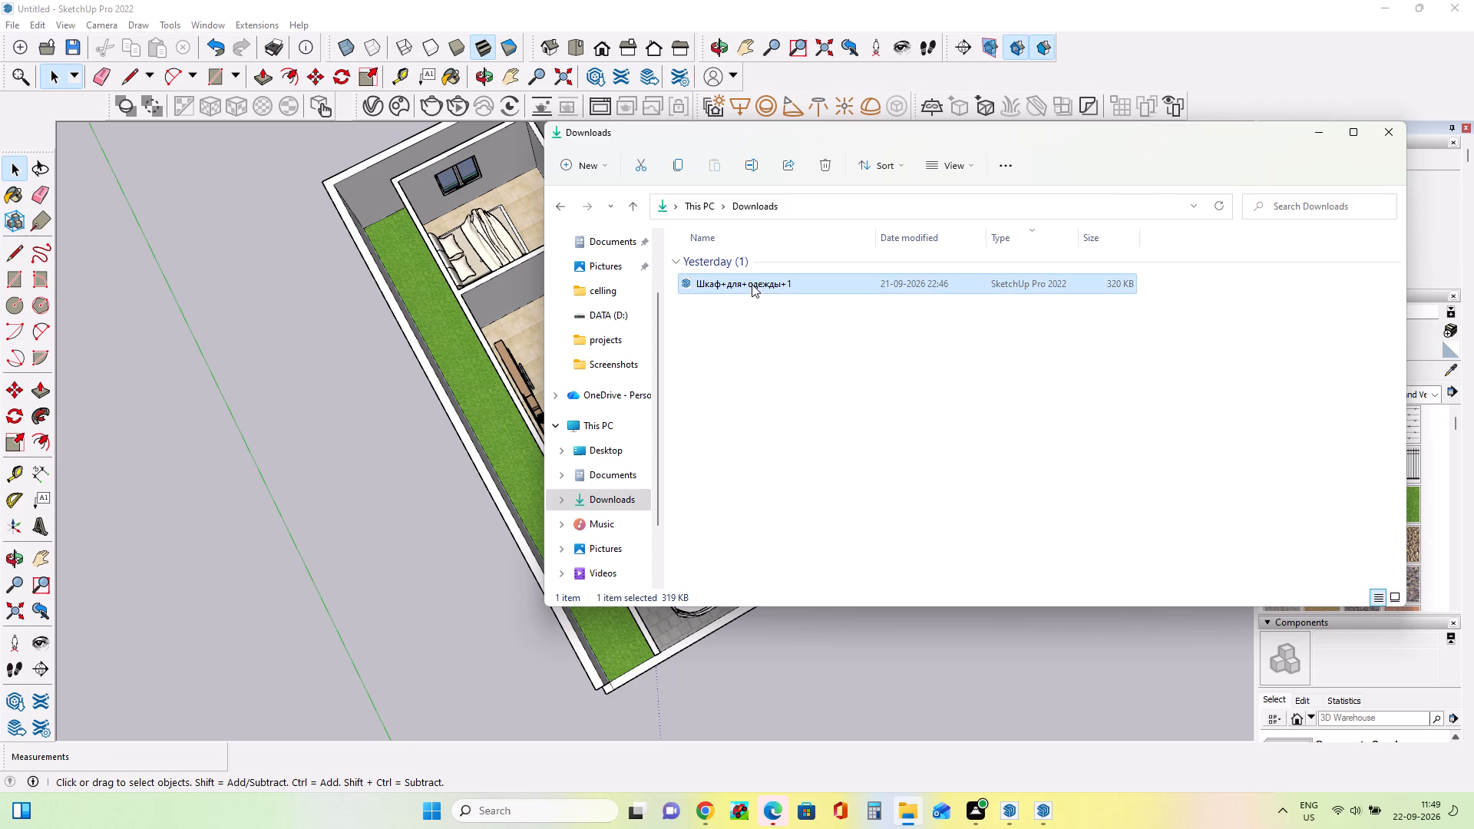
pyautogui.press('Delete')
pyautogui.press('Delete')
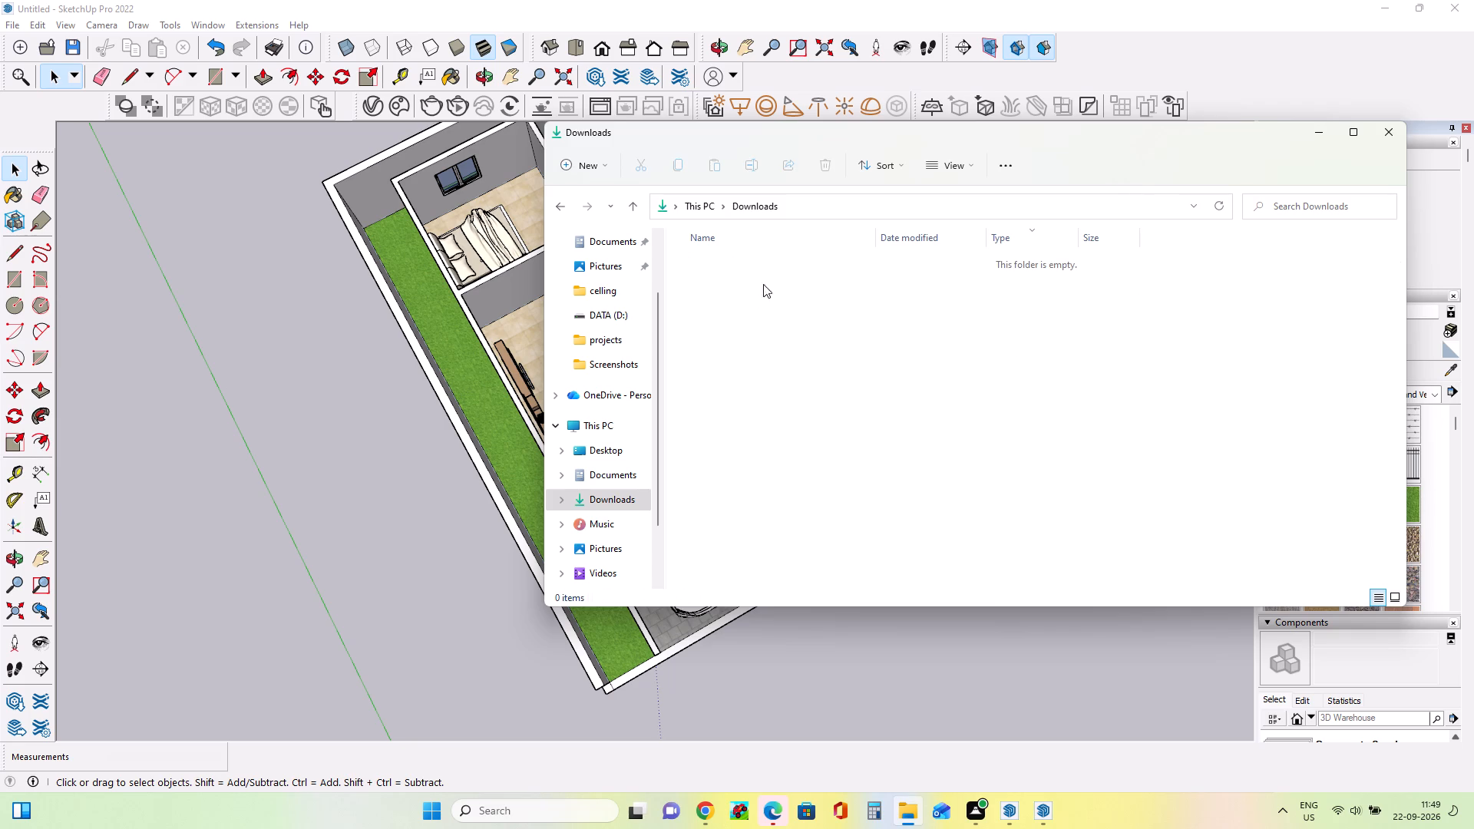
pyautogui.click(1324, 138)
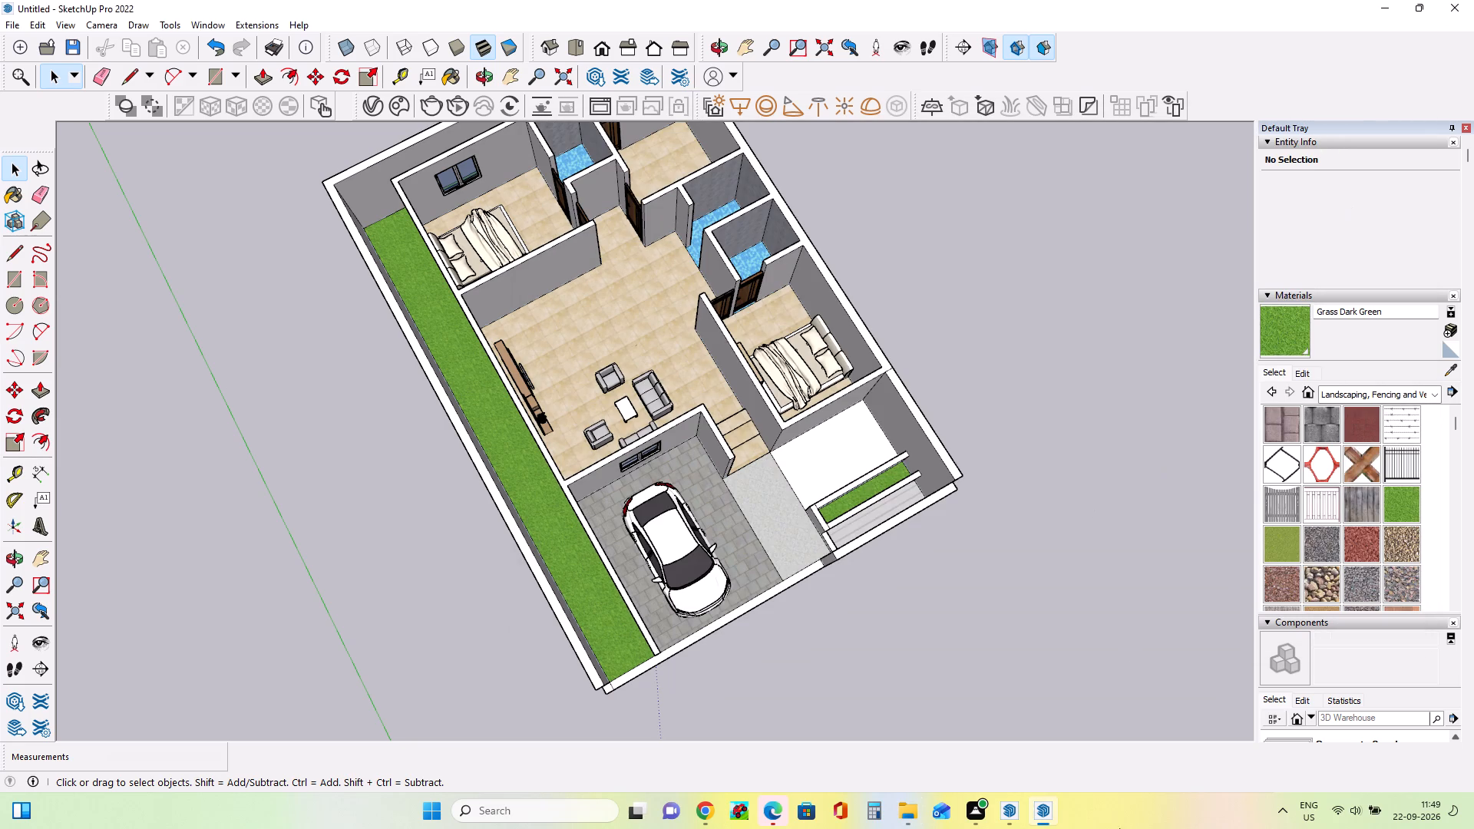
# Switch to Chrome and search Google for 3d warehouse in a new tab.
pyautogui.click(699, 813)
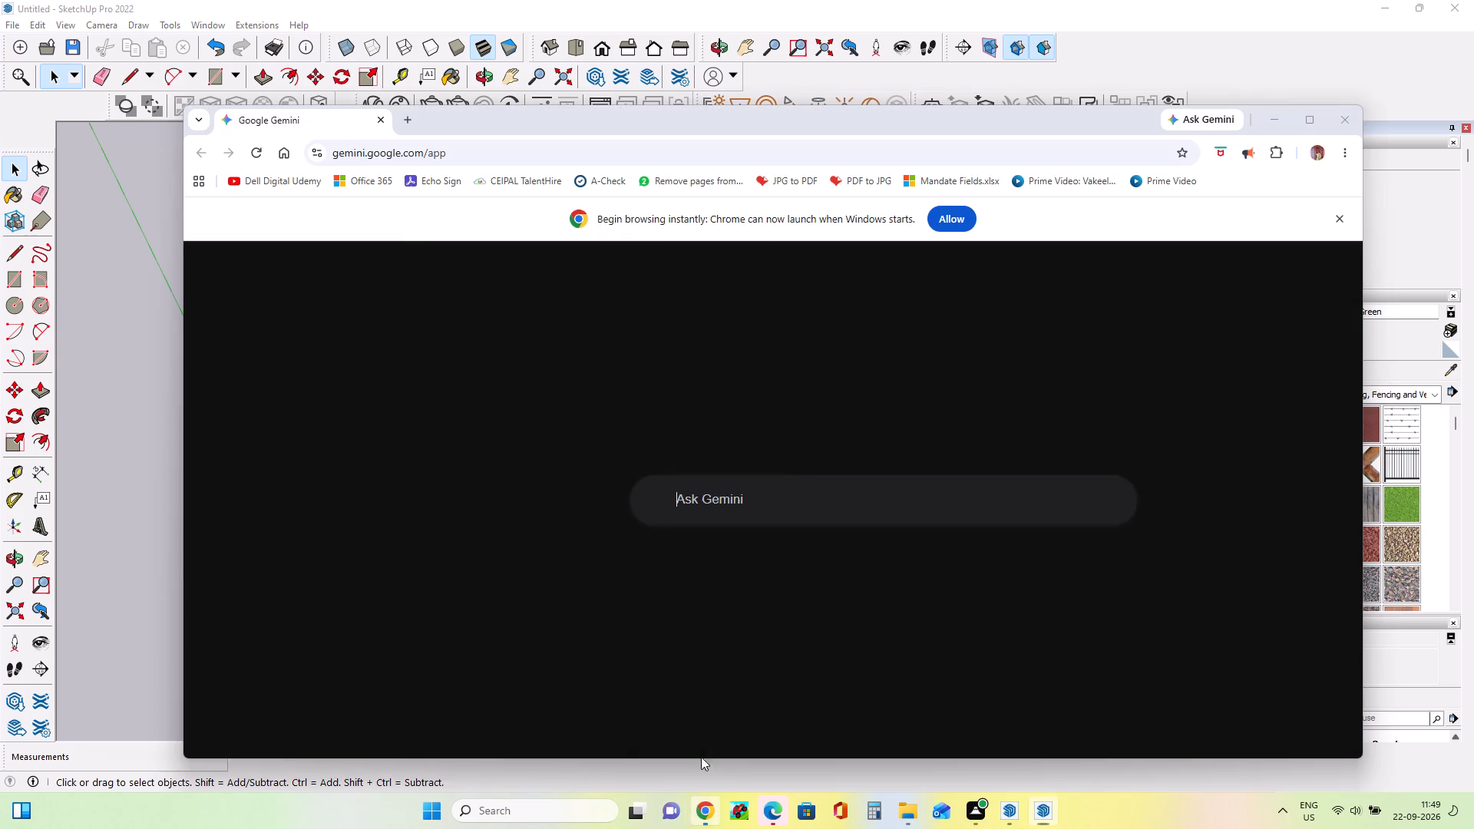
pyautogui.click(410, 119)
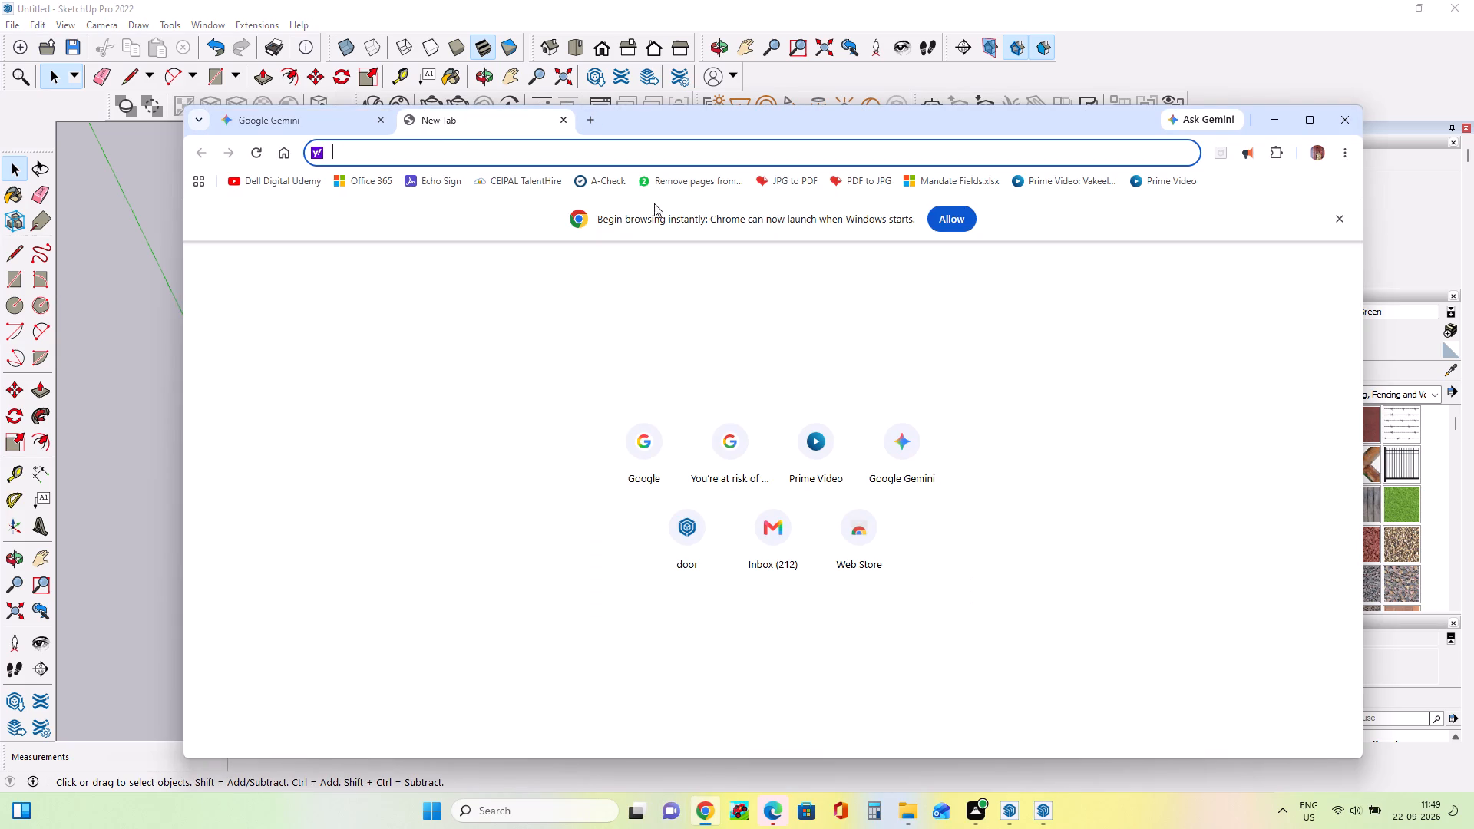
pyautogui.click(639, 449)
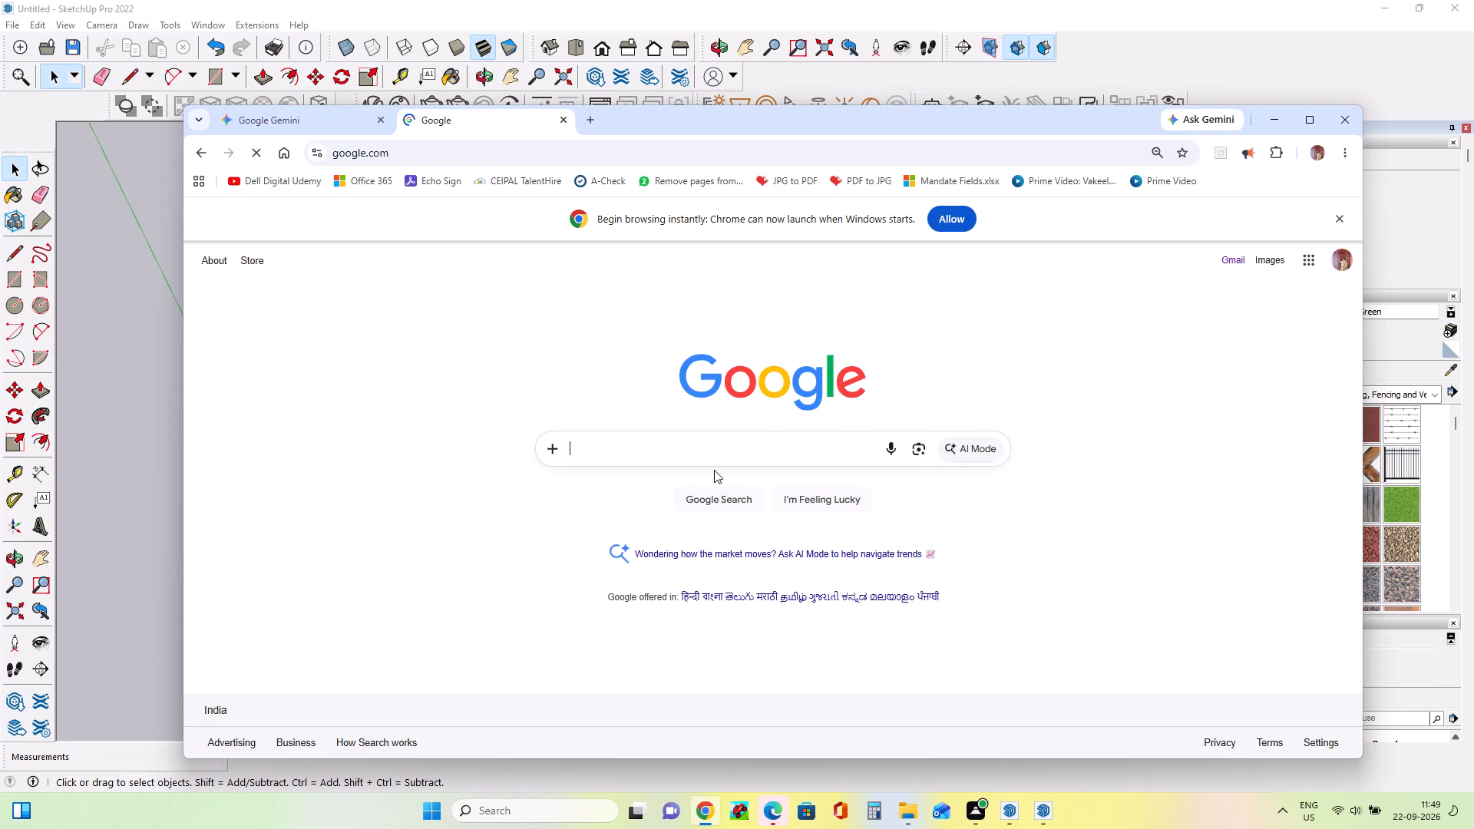
pyautogui.click(737, 447)
pyautogui.click(666, 487)
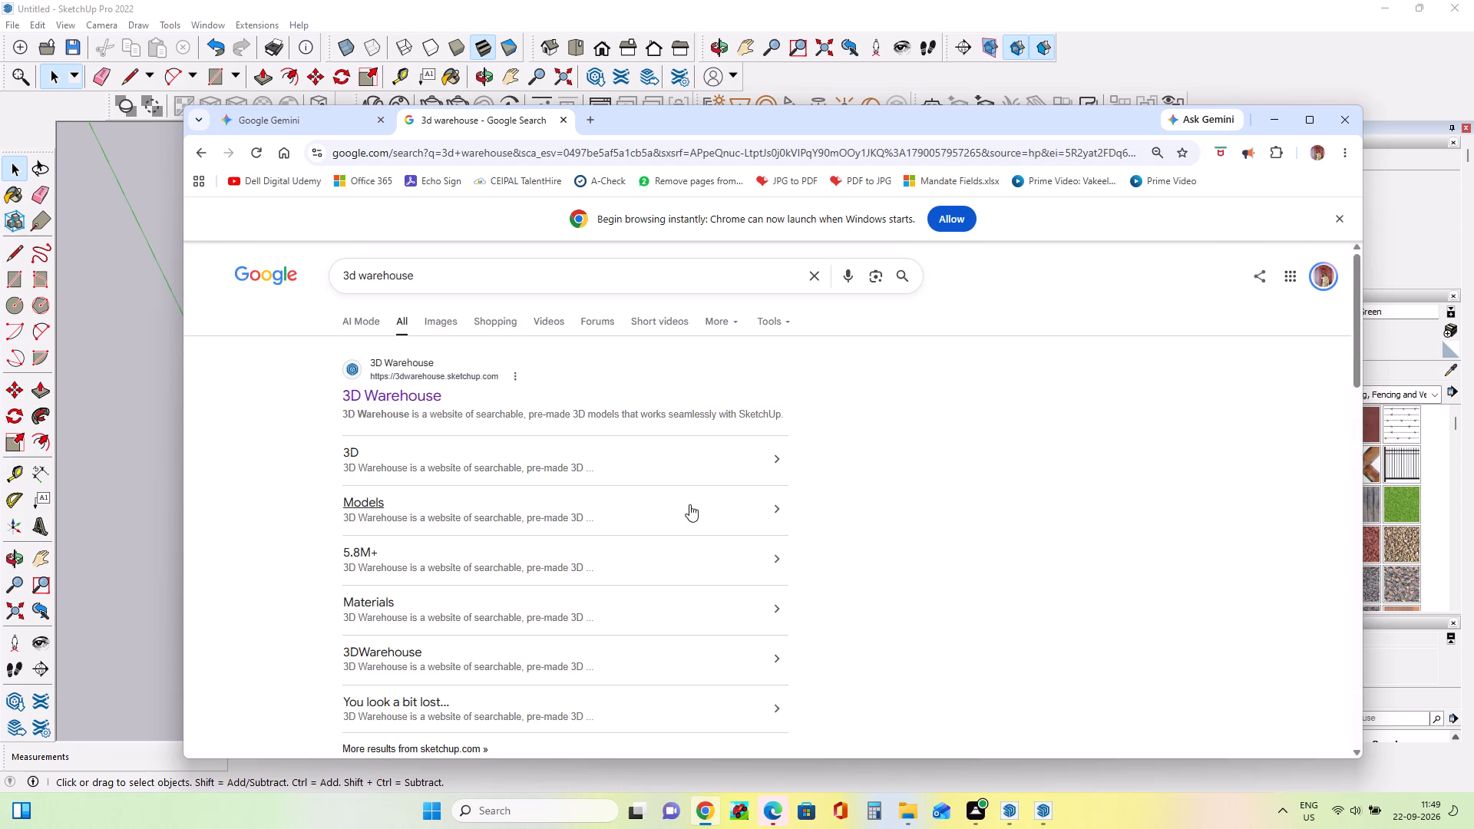
# Open the 3D Warehouse site from the search results and search its models for plants.
pyautogui.click(429, 395)
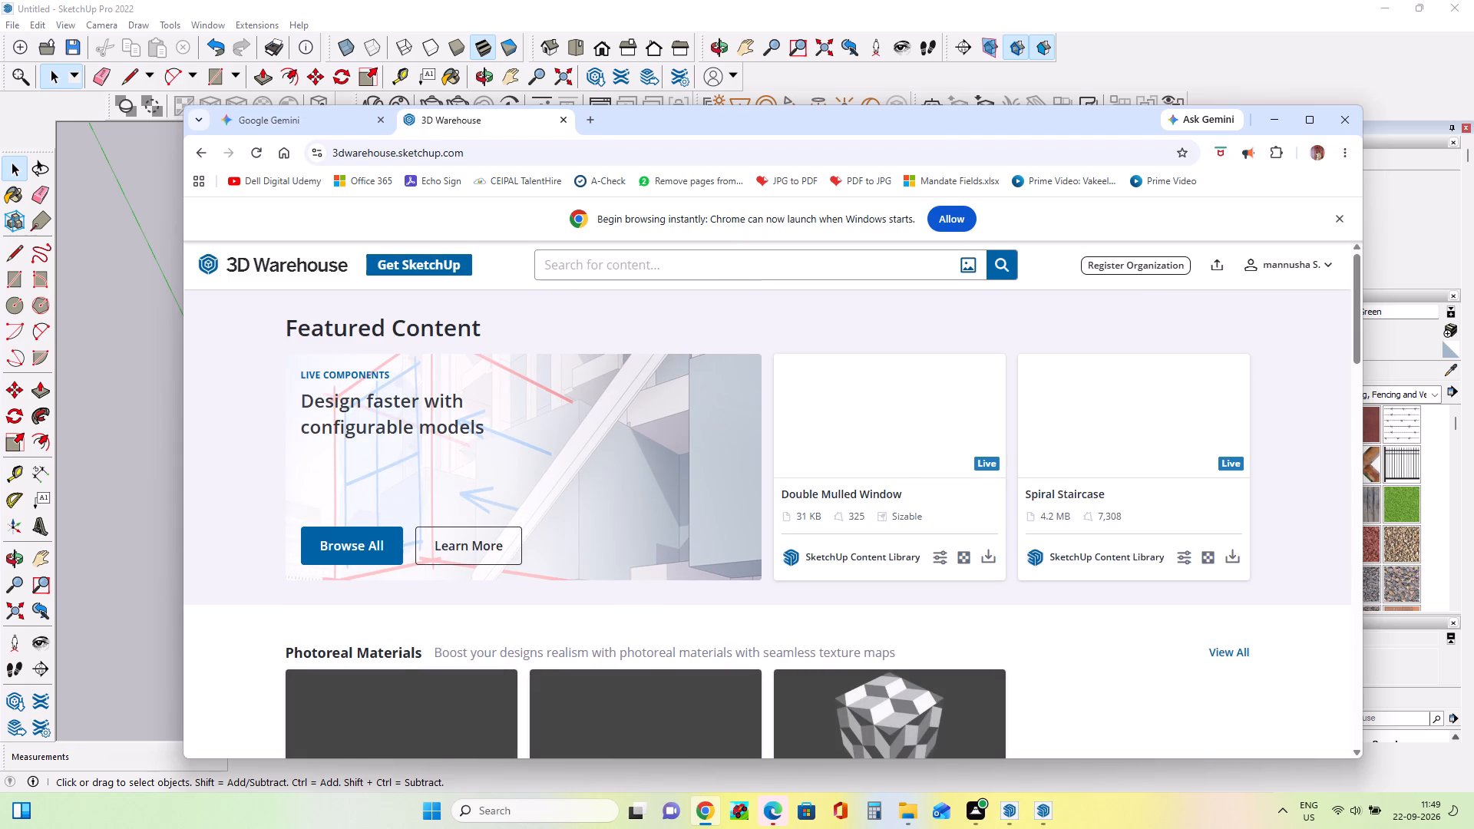
pyautogui.click(758, 257)
pyautogui.write('plants')
pyautogui.press('Return')
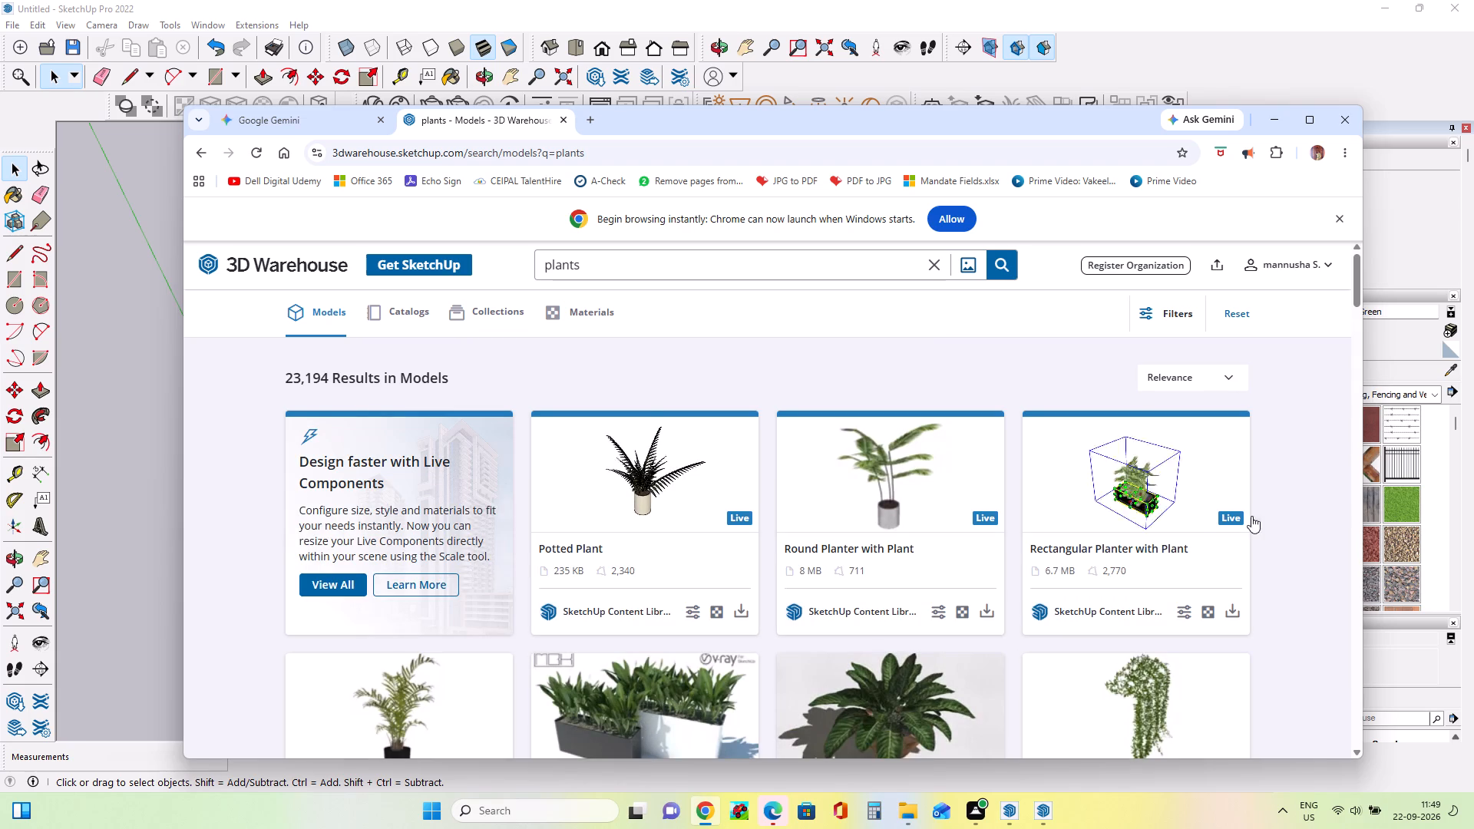
# Browse the plant models in the results for a suitable potted plant.
pyautogui.scroll(-7, 1058, 583)
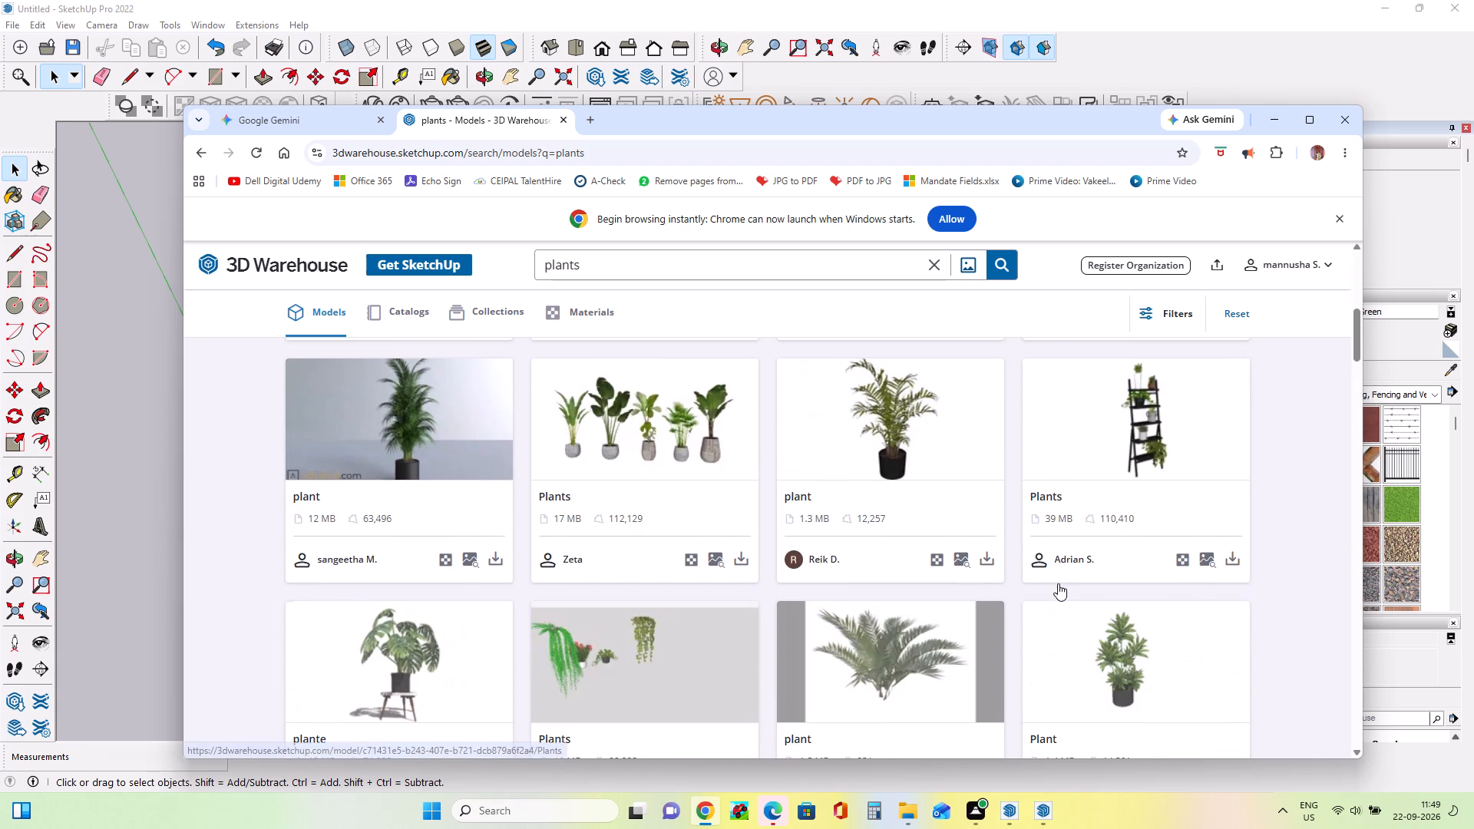
pyautogui.scroll(-5, 1058, 583)
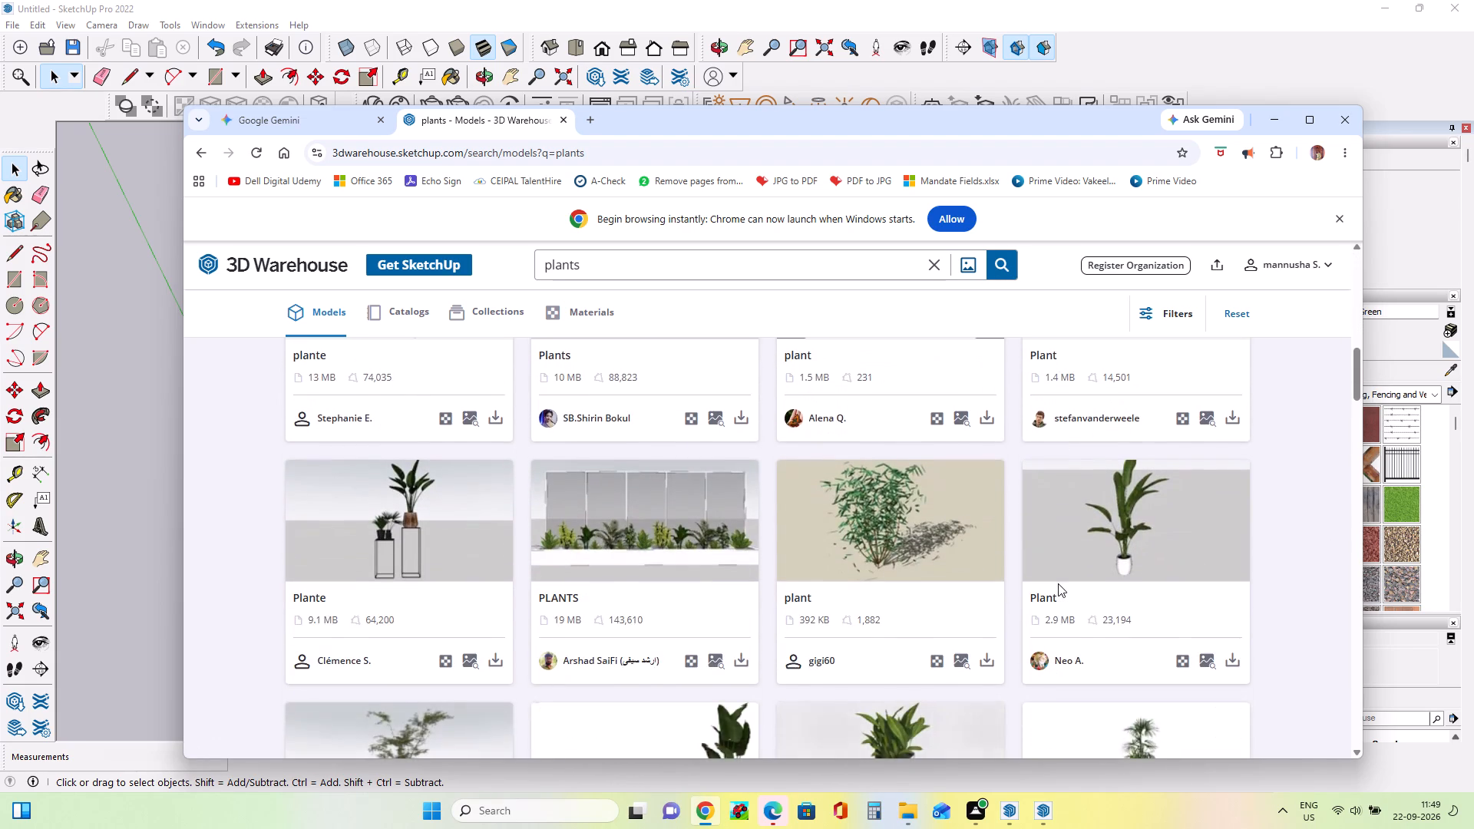
pyautogui.scroll(-6, 1058, 583)
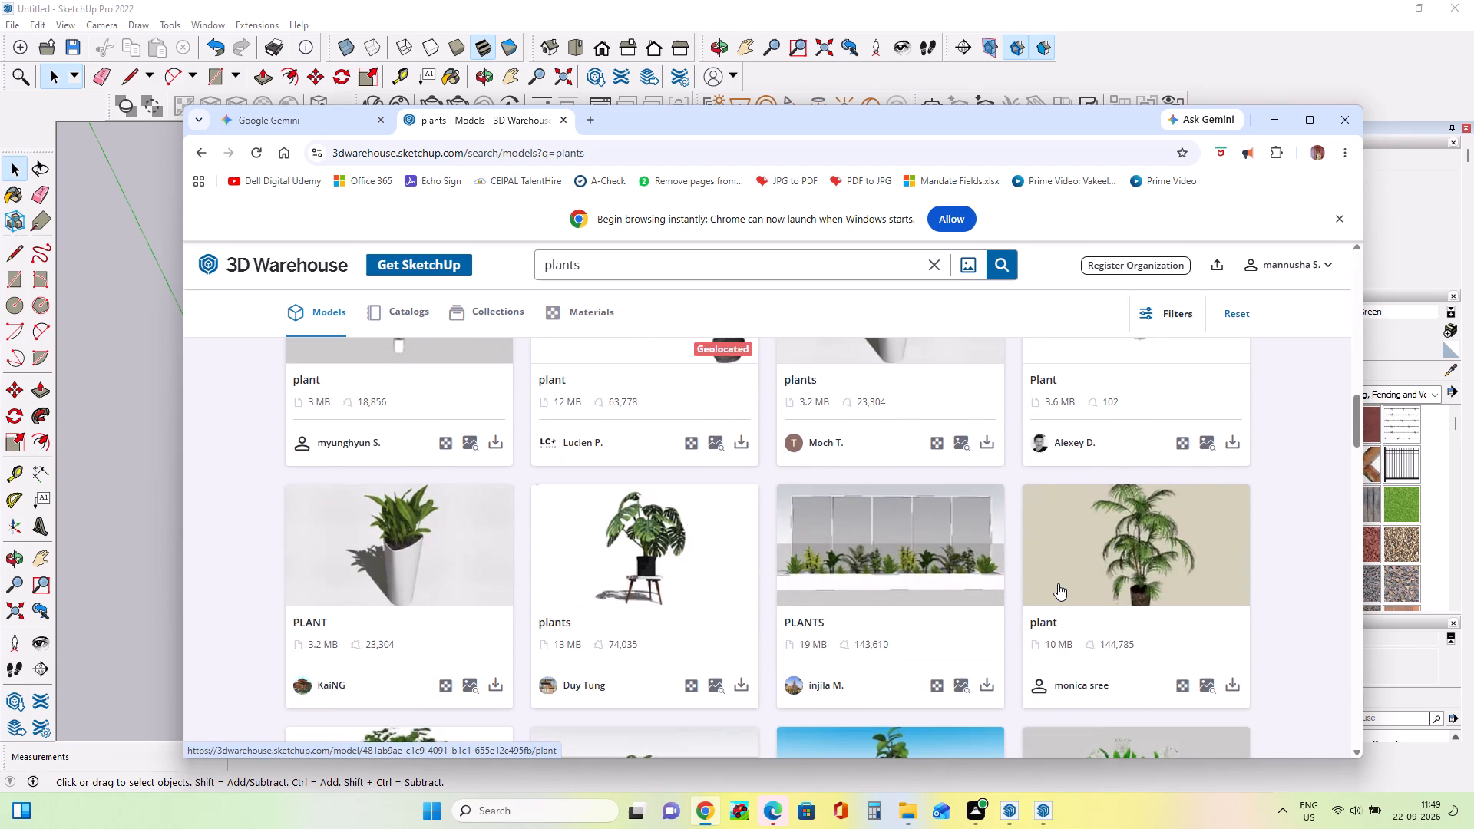
pyautogui.scroll(-3, 1058, 583)
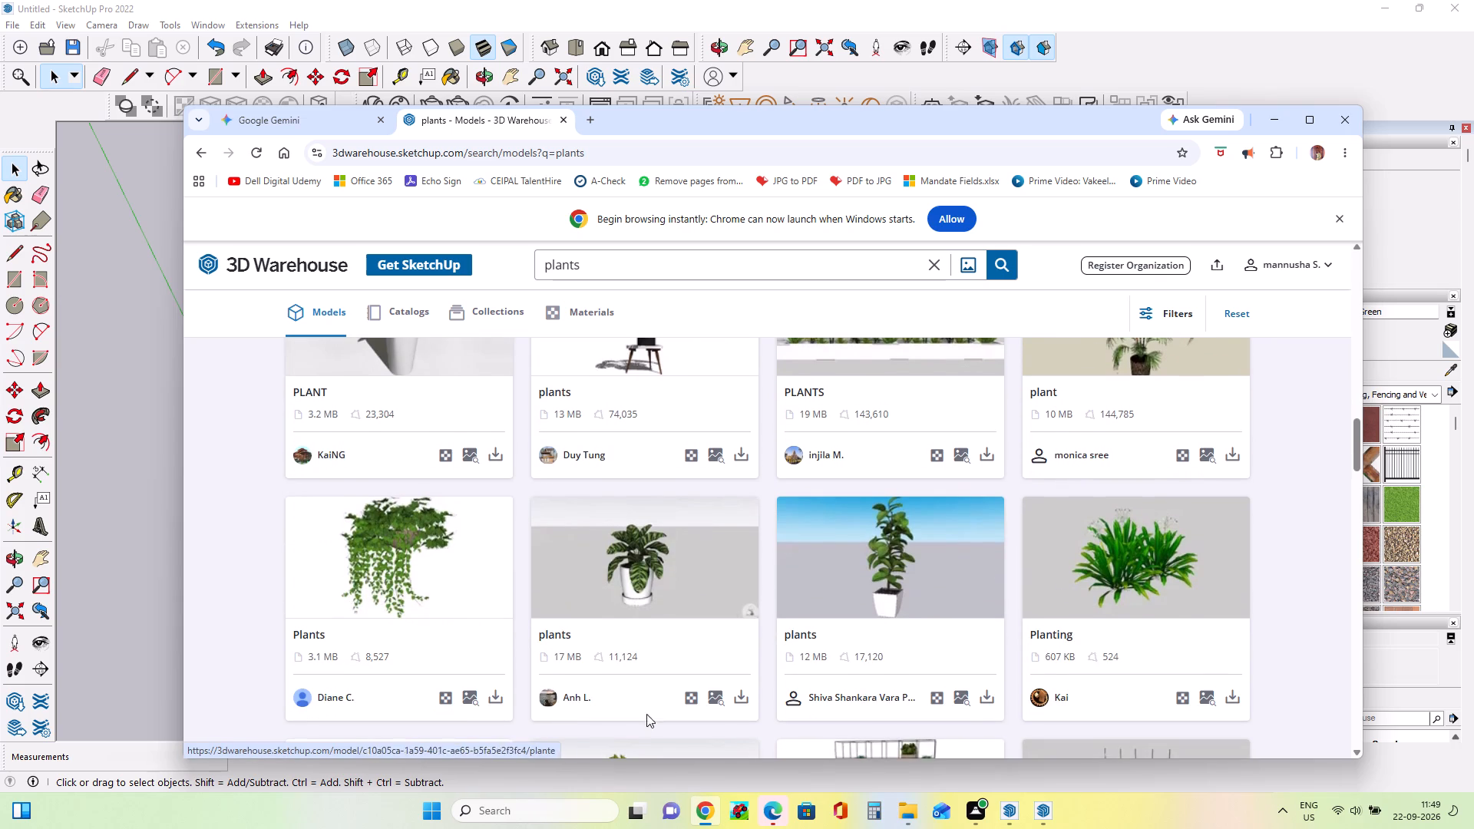
pyautogui.scroll(-1, 1074, 665)
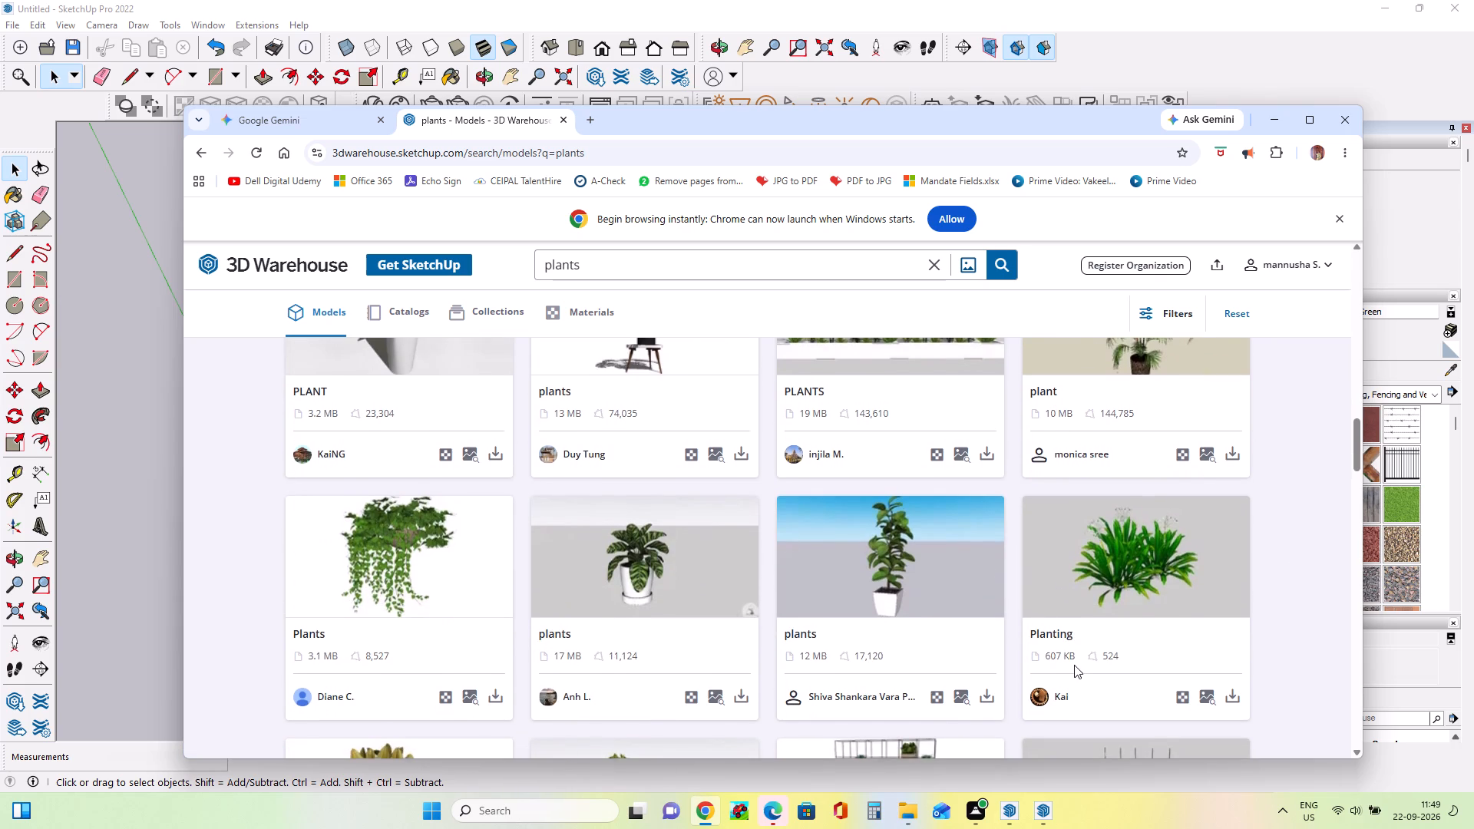
pyautogui.scroll(-8, 1074, 665)
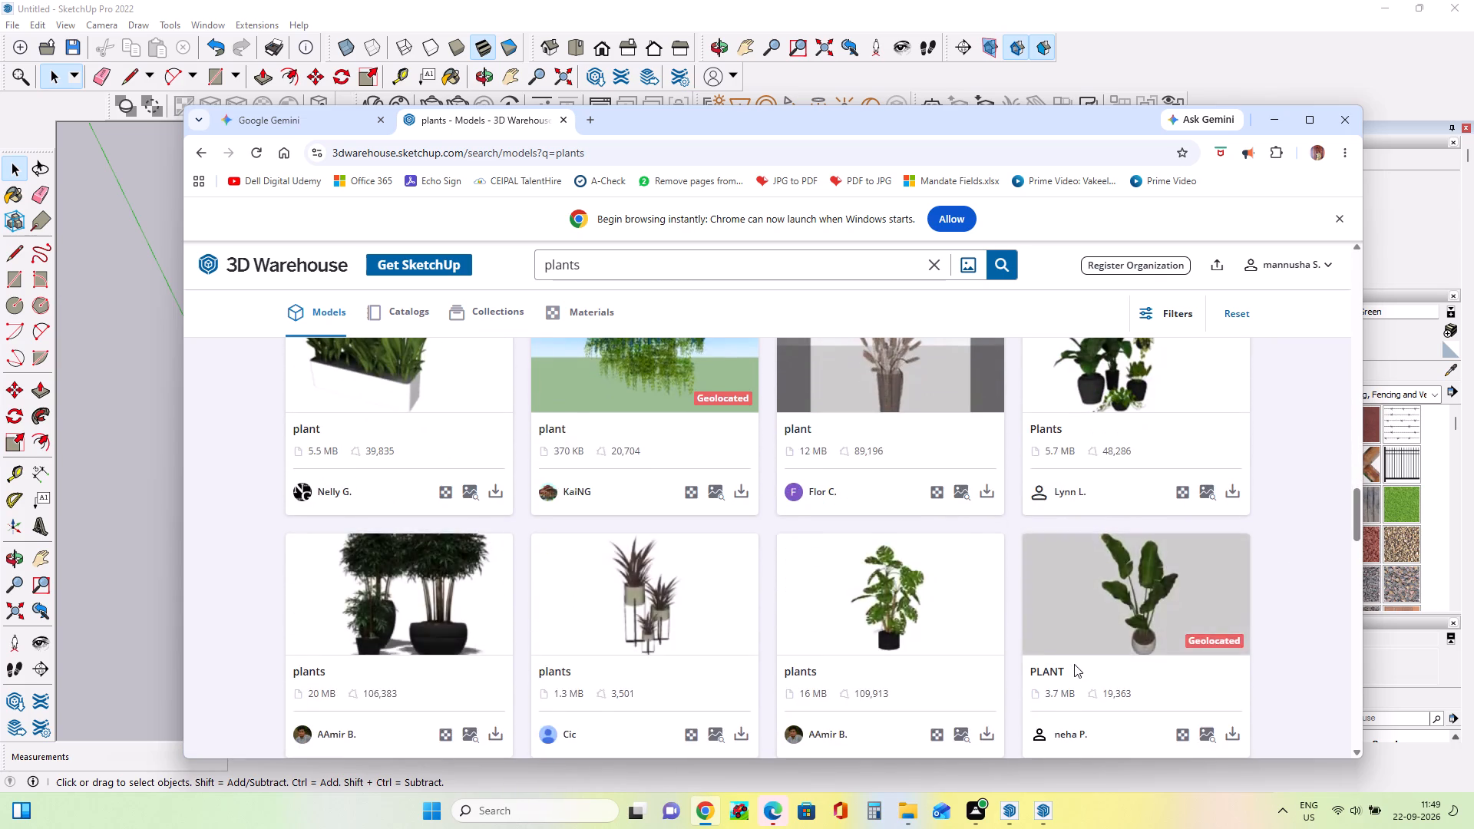
pyautogui.scroll(-6, 1074, 664)
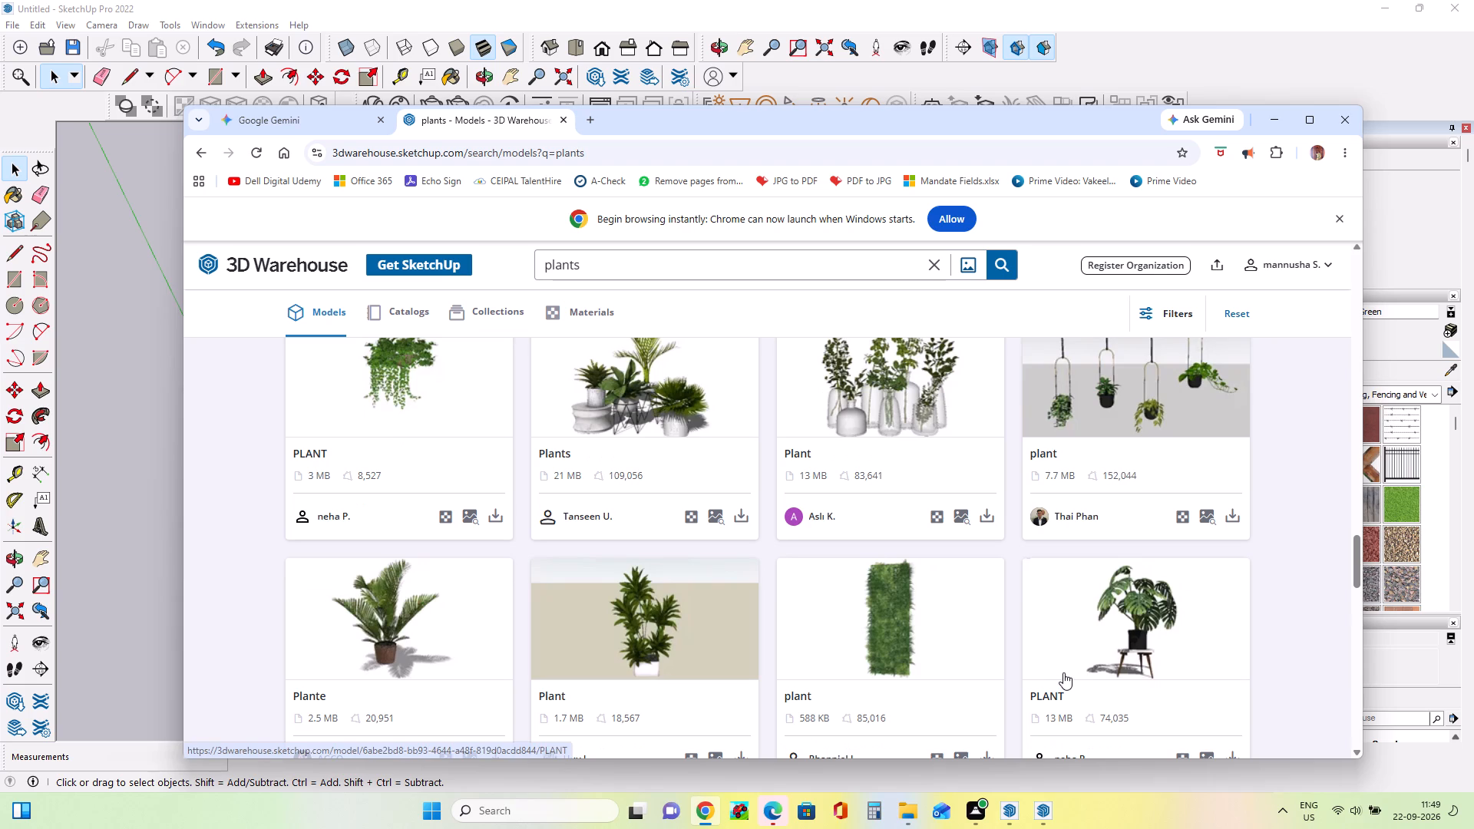
pyautogui.scroll(-3, 1063, 669)
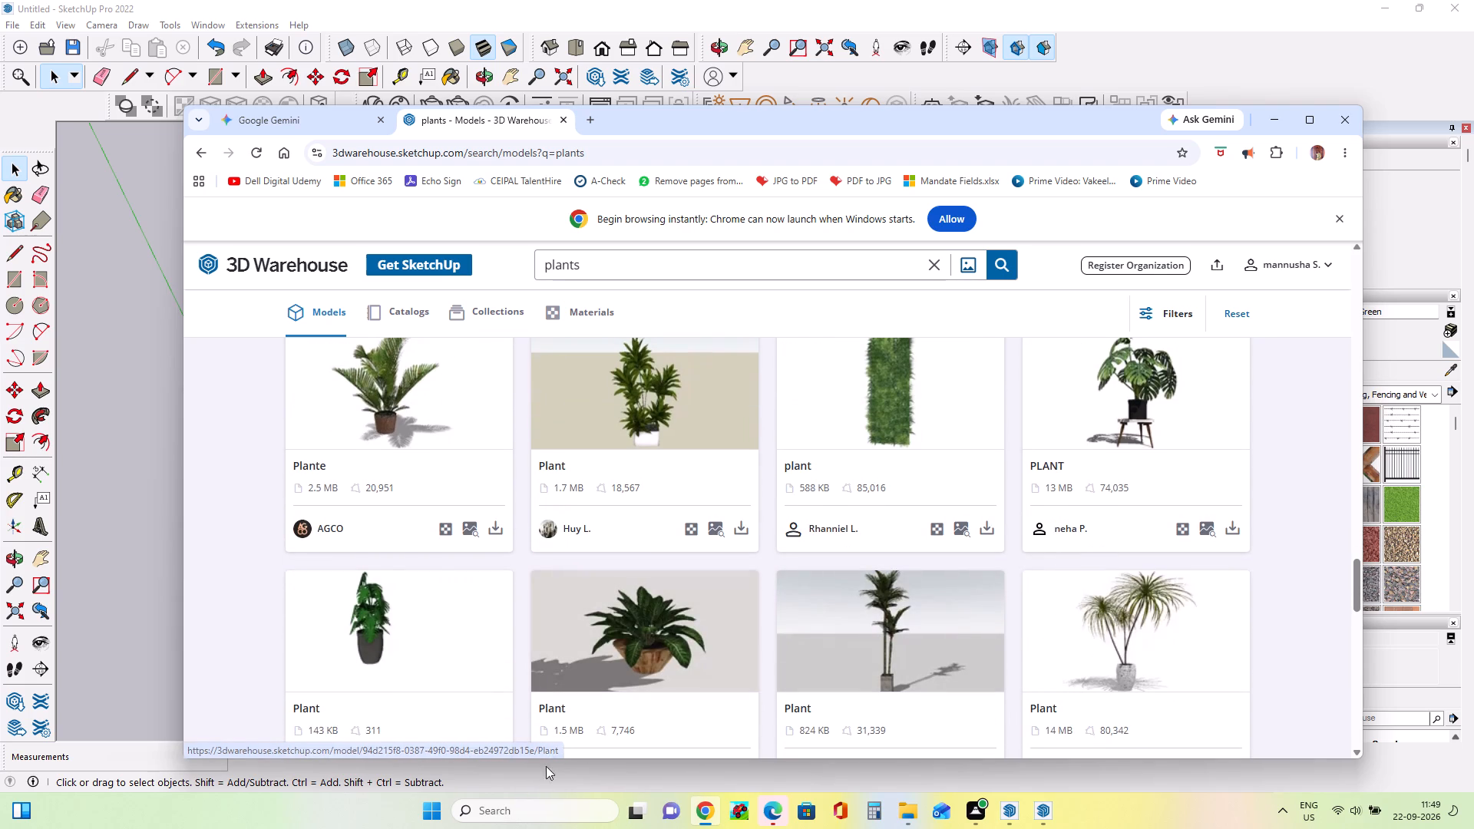
pyautogui.scroll(-4, 440, 666)
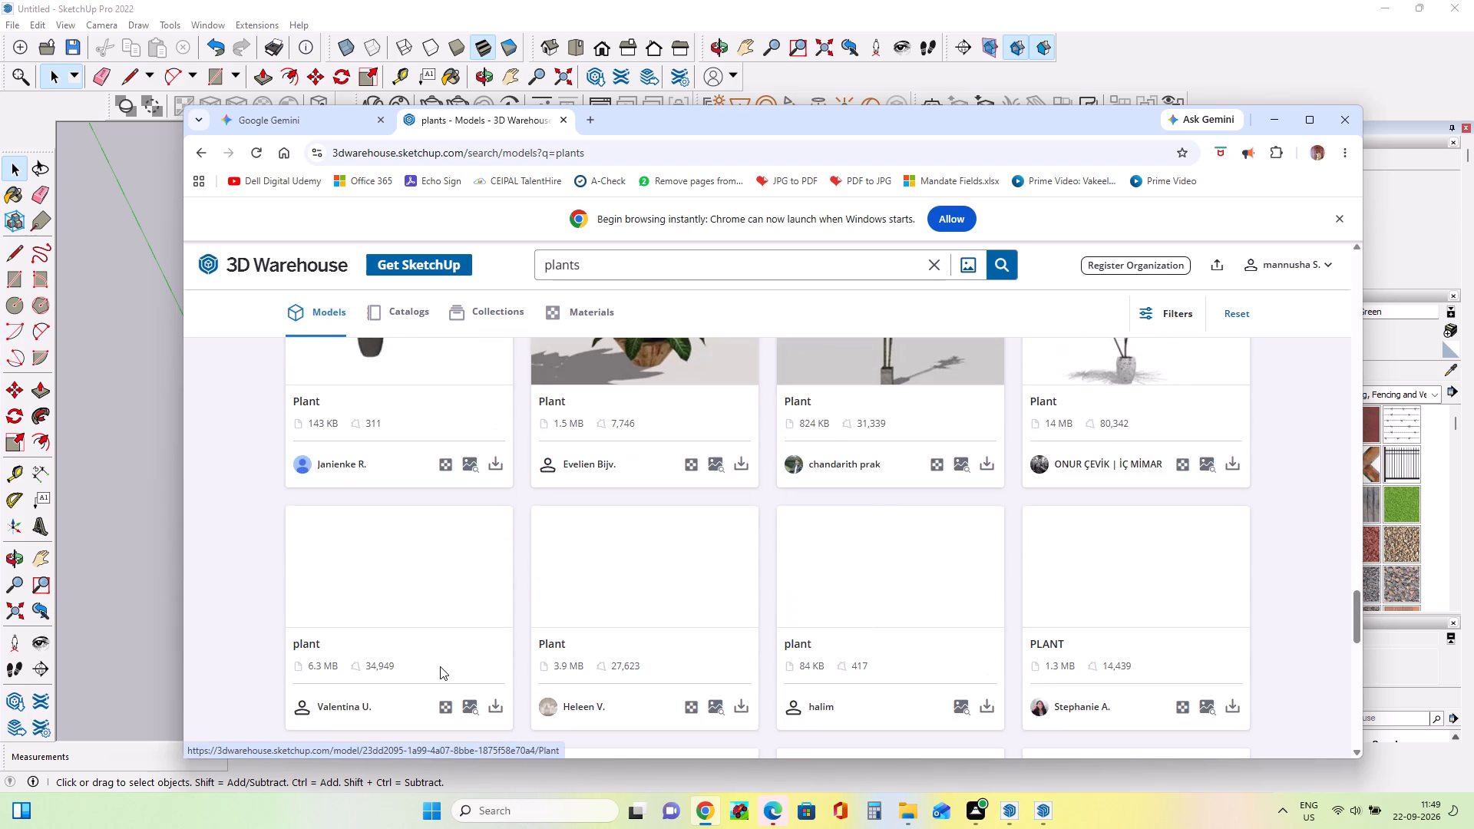
pyautogui.scroll(2, 440, 666)
pyautogui.scroll(-6, 440, 666)
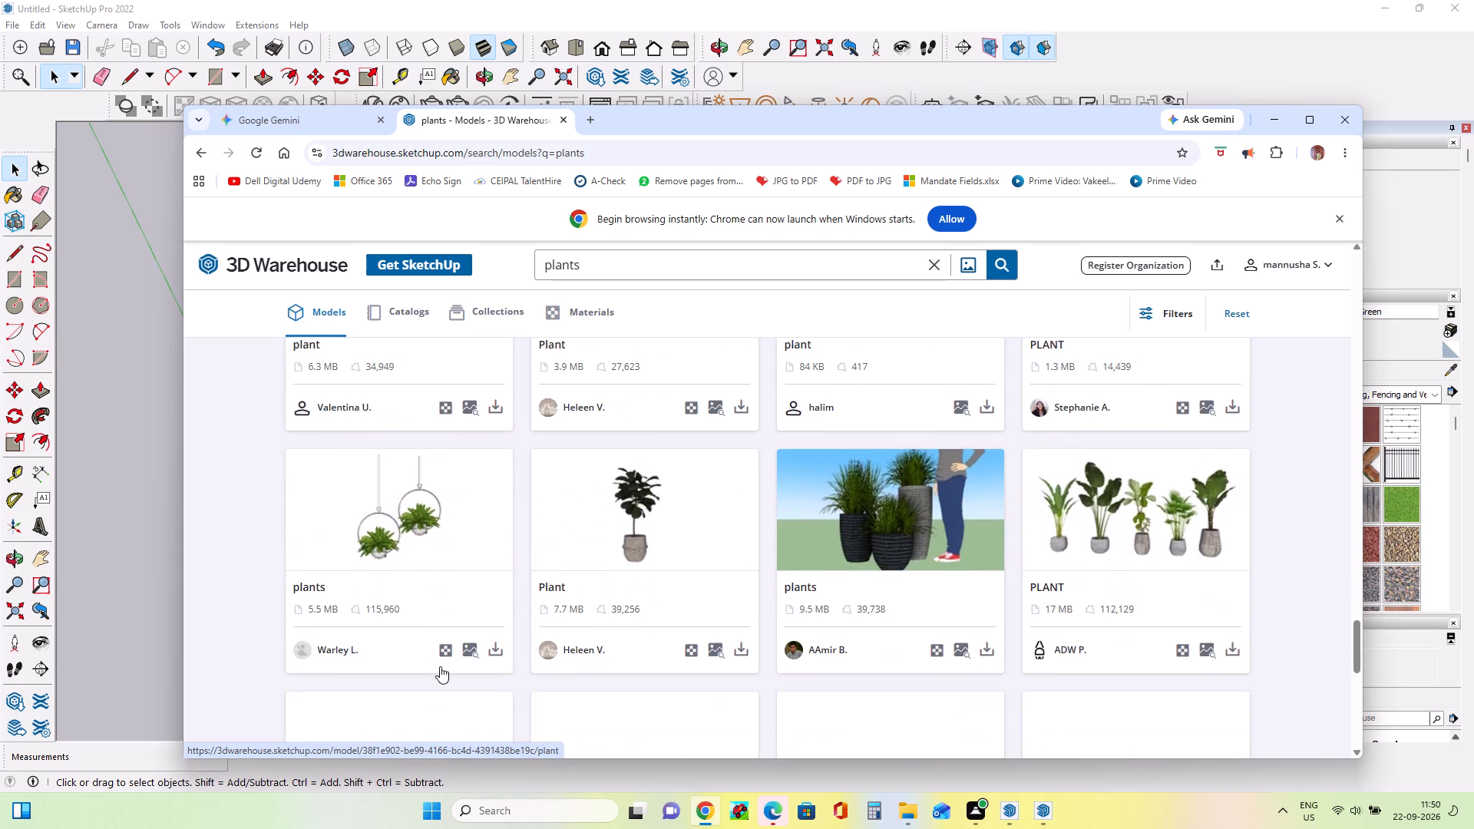
pyautogui.scroll(-2, 440, 666)
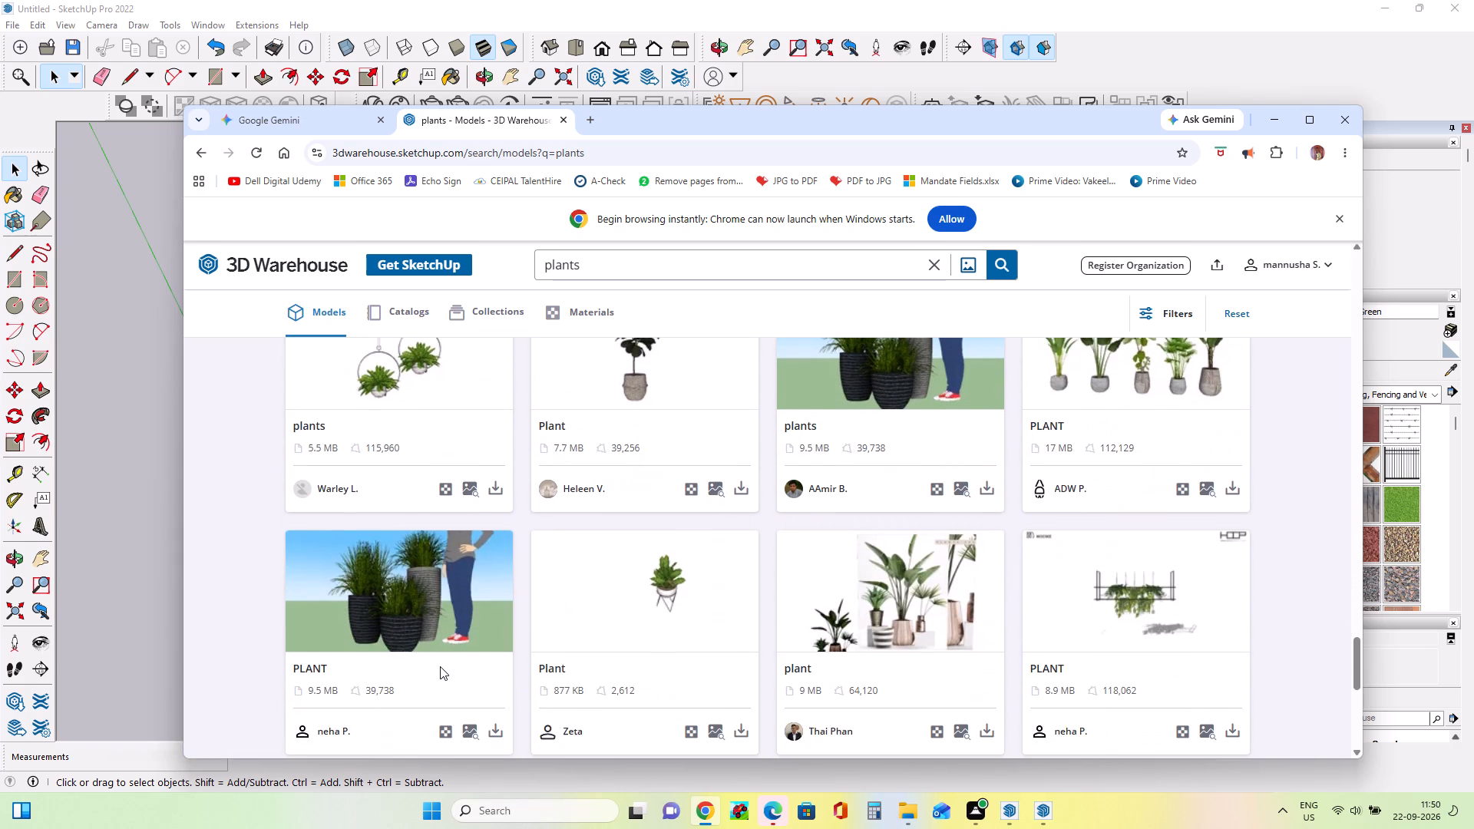
pyautogui.scroll(8, 440, 666)
pyautogui.scroll(-4, 444, 663)
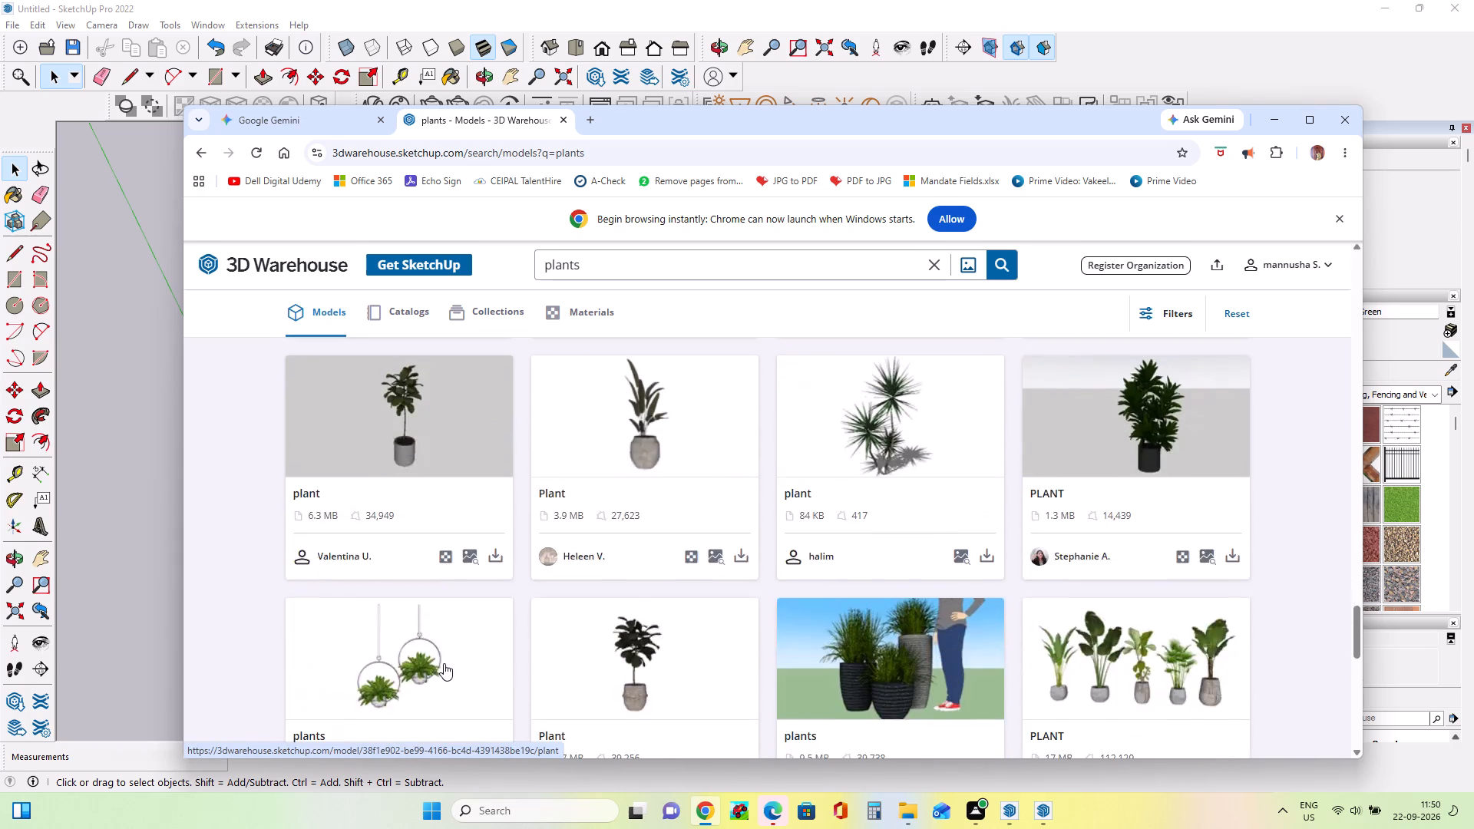
pyautogui.scroll(-4, 444, 663)
pyautogui.scroll(11, 444, 663)
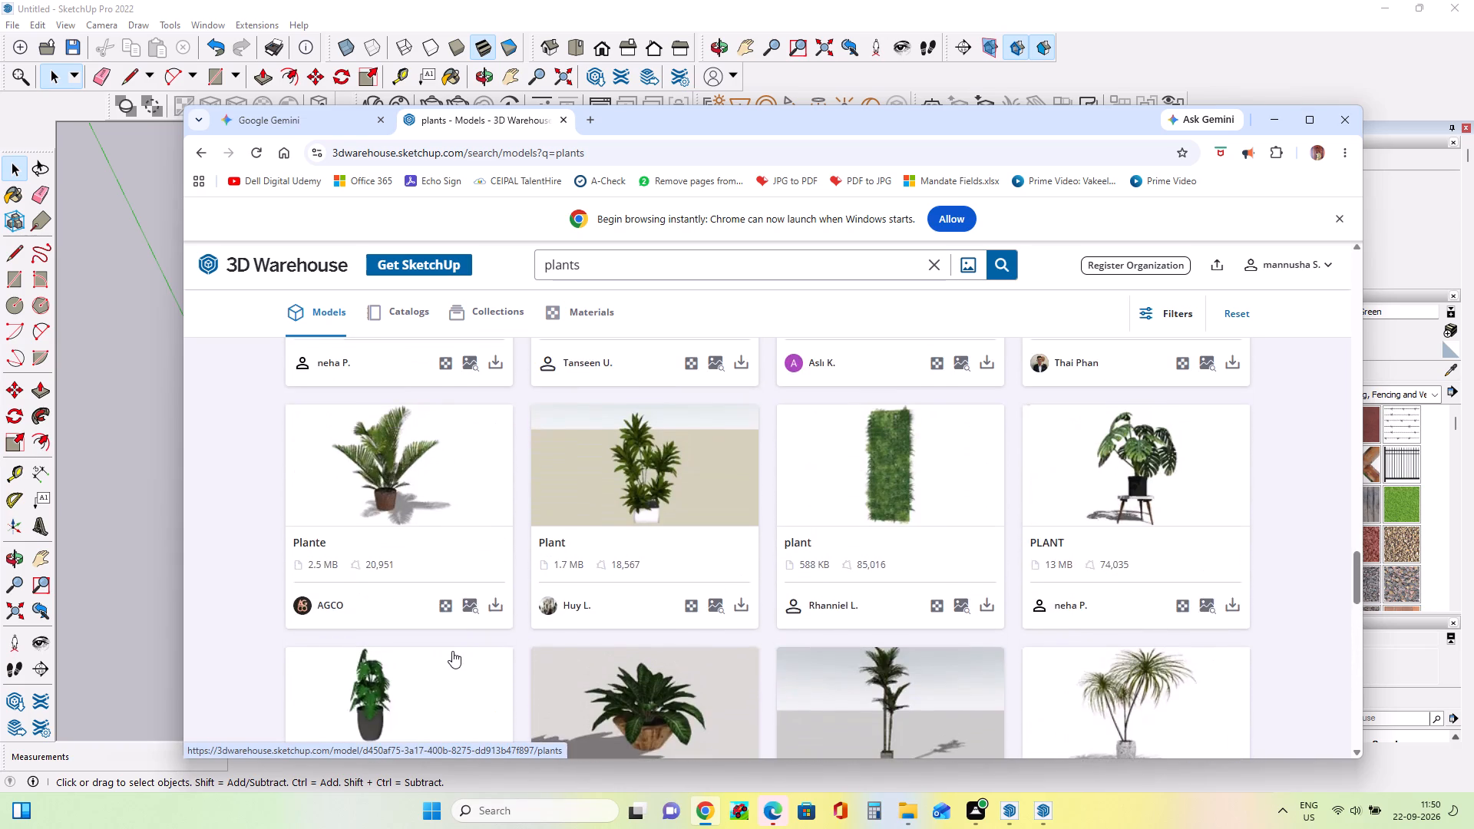
pyautogui.scroll(11, 452, 651)
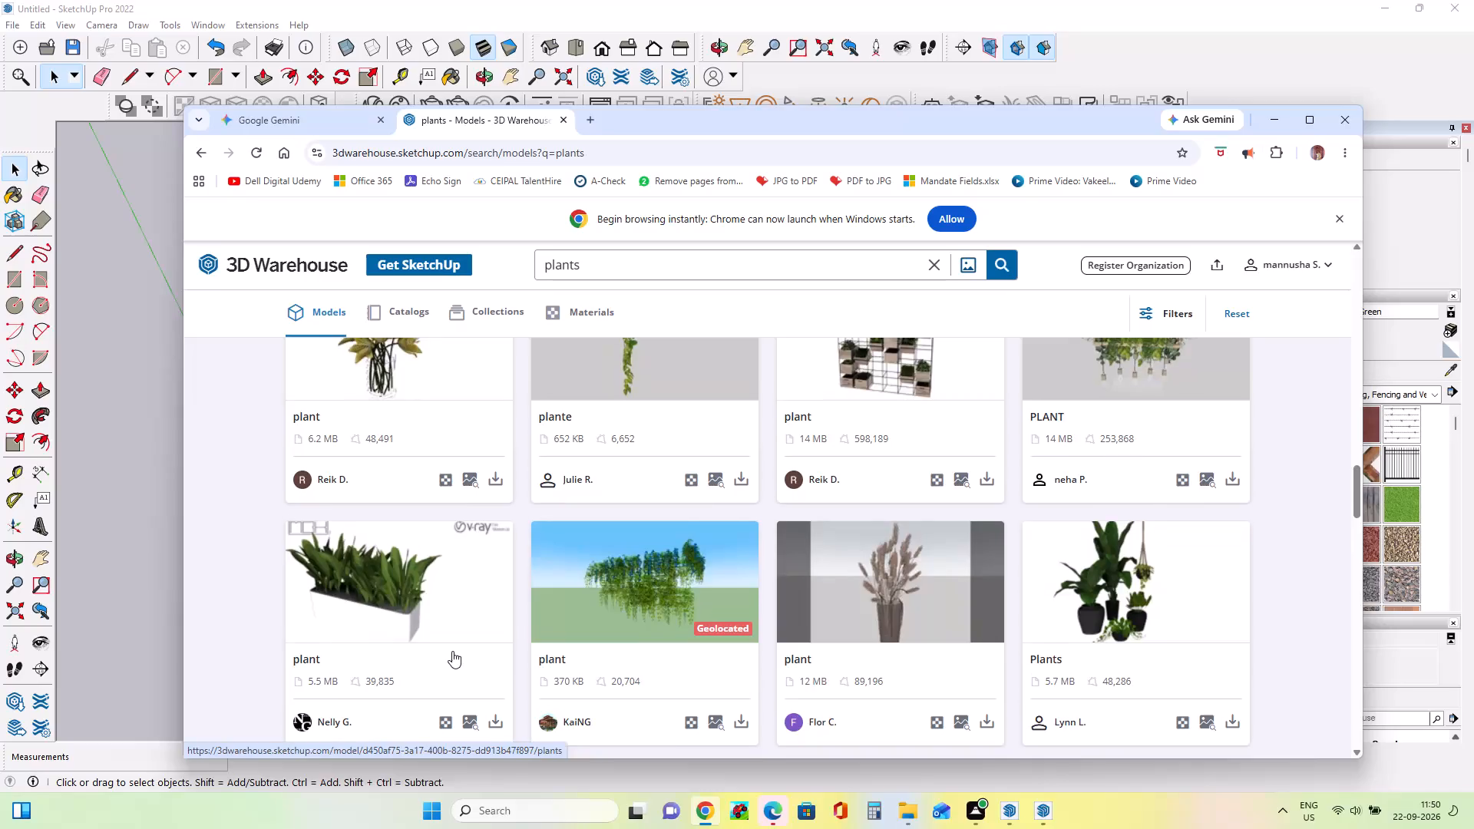
pyautogui.scroll(6, 452, 651)
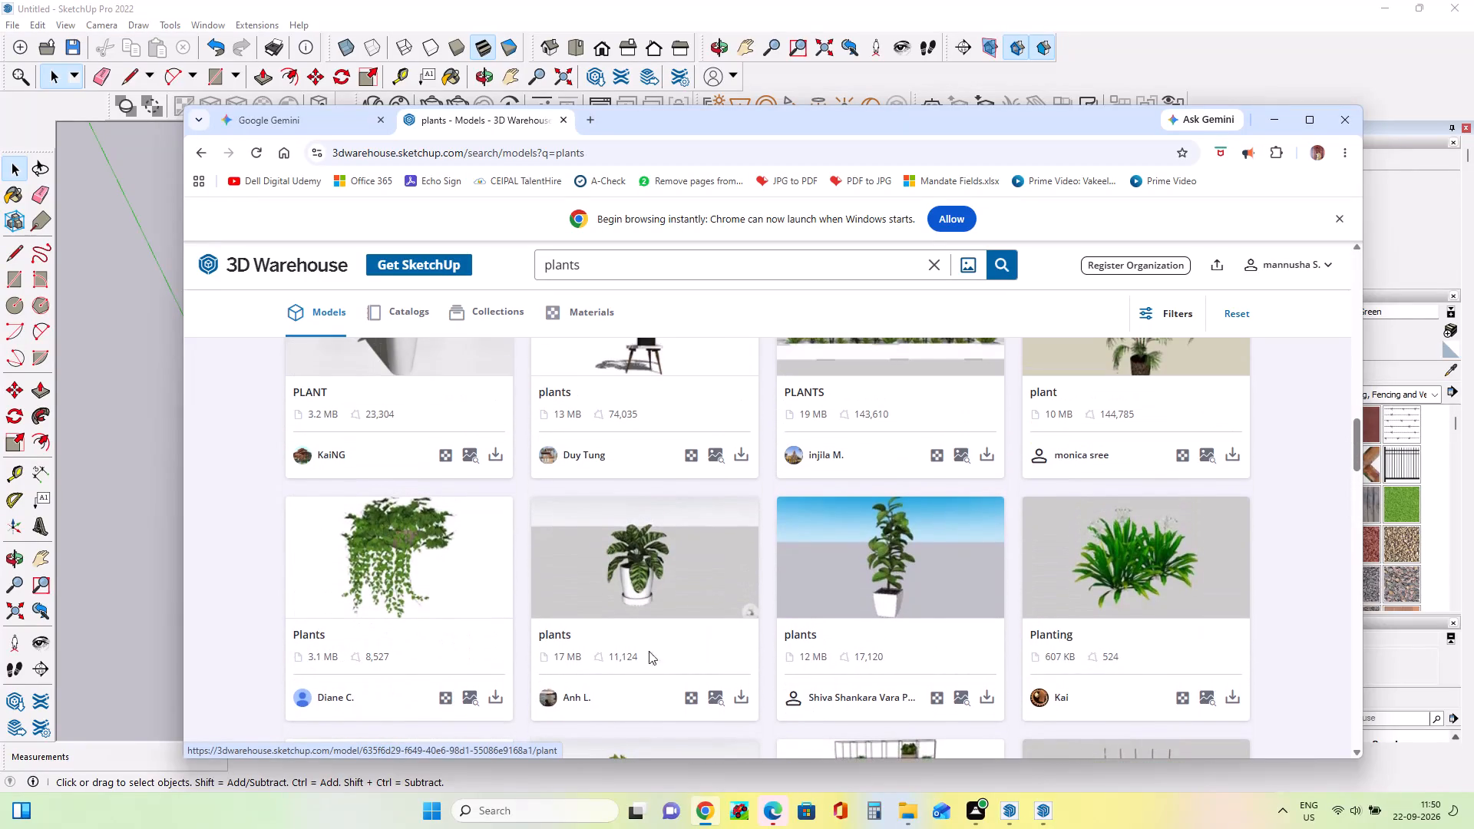
# Download the 17 MB plants model of a single leafy plant in a white pot as a SketchUp file.
pyautogui.click(739, 695)
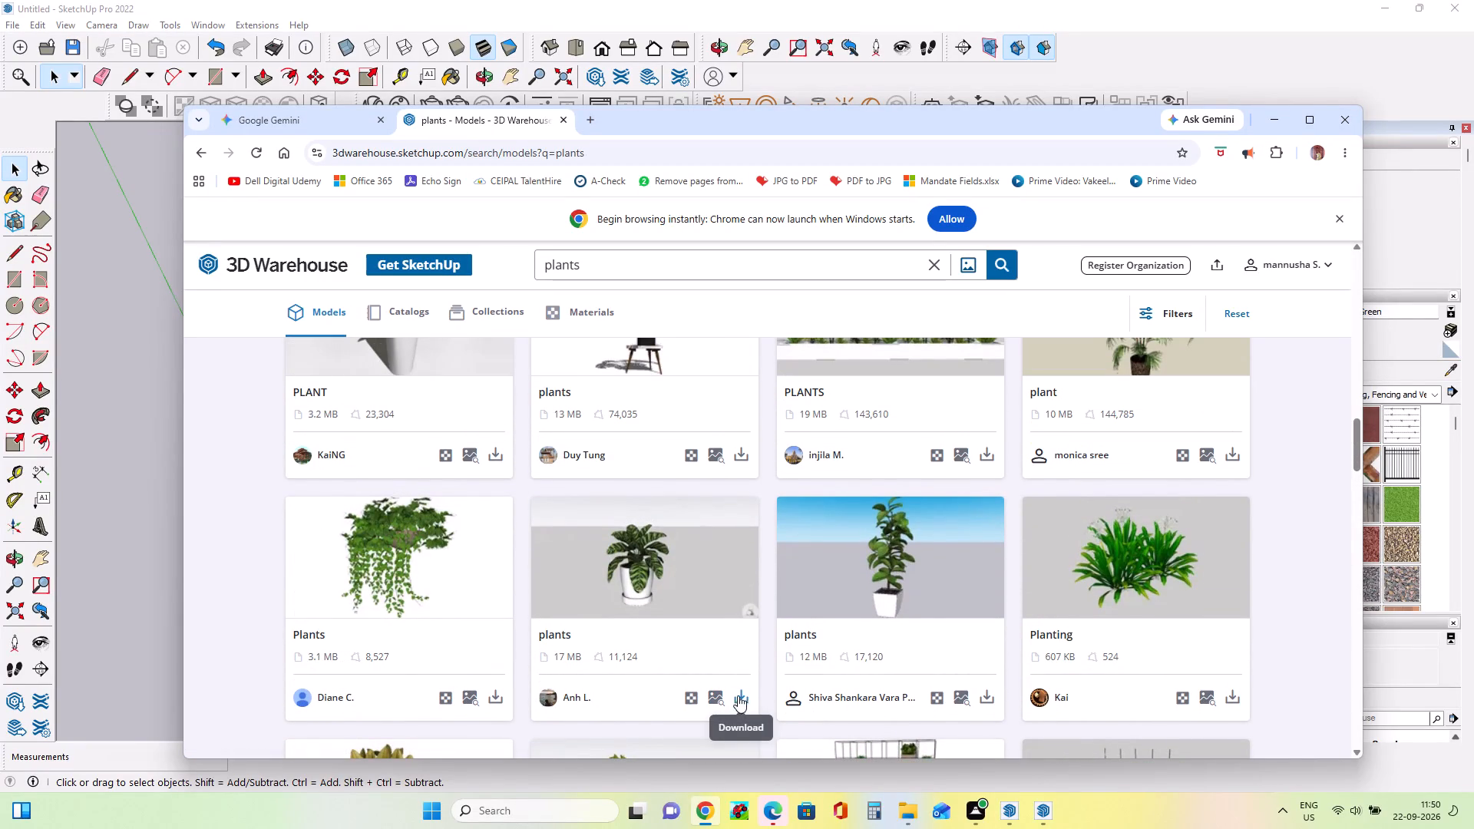
pyautogui.click(773, 580)
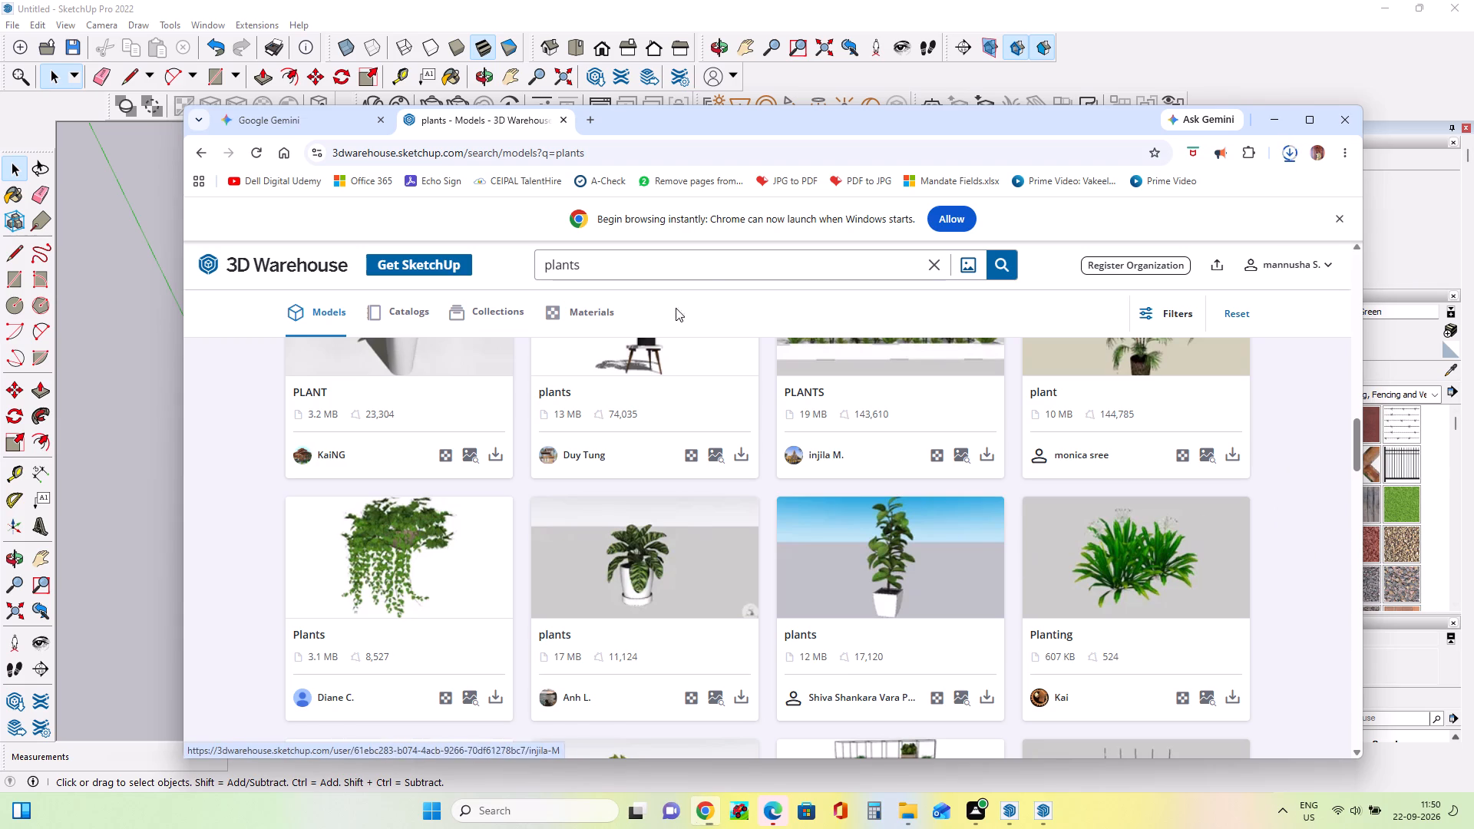
# Replace the 3D Warehouse search term with stairs and run the search.
pyautogui.click(690, 266)
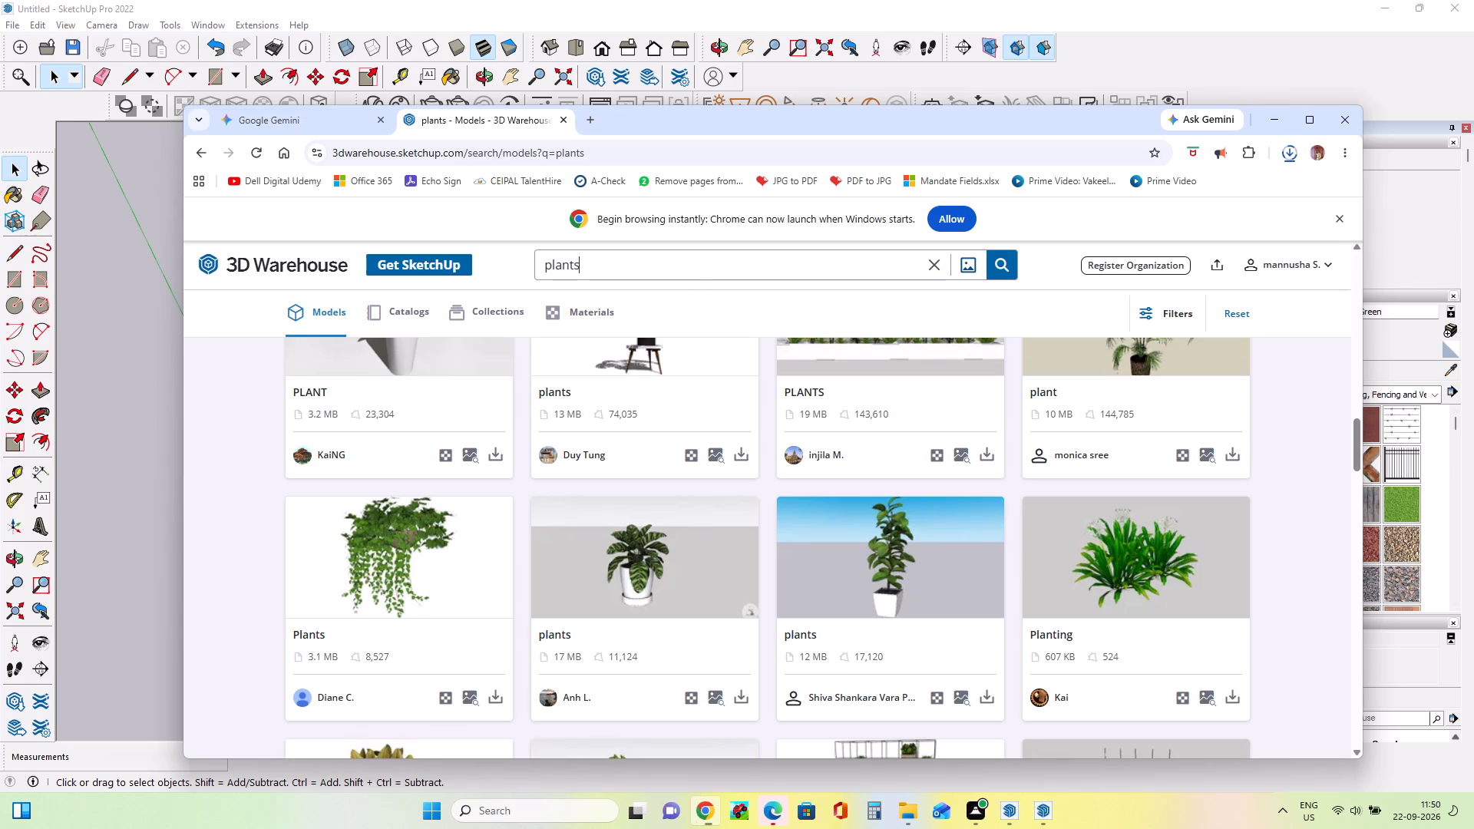
pyautogui.press('BackSpace')
pyautogui.press('BackSpace')
pyautogui.press('BackSpace')
pyautogui.press('BackSpace')
pyautogui.press('BackSpace')
pyautogui.press('BackSpace')
pyautogui.press('BackSpace')
pyautogui.press('BackSpace')
pyautogui.press('BackSpace')
pyautogui.press('BackSpace')
pyautogui.press('BackSpace')
pyautogui.press('BackSpace')
pyautogui.press('BackSpace')
pyautogui.write('stairs')
pyautogui.press('Return')
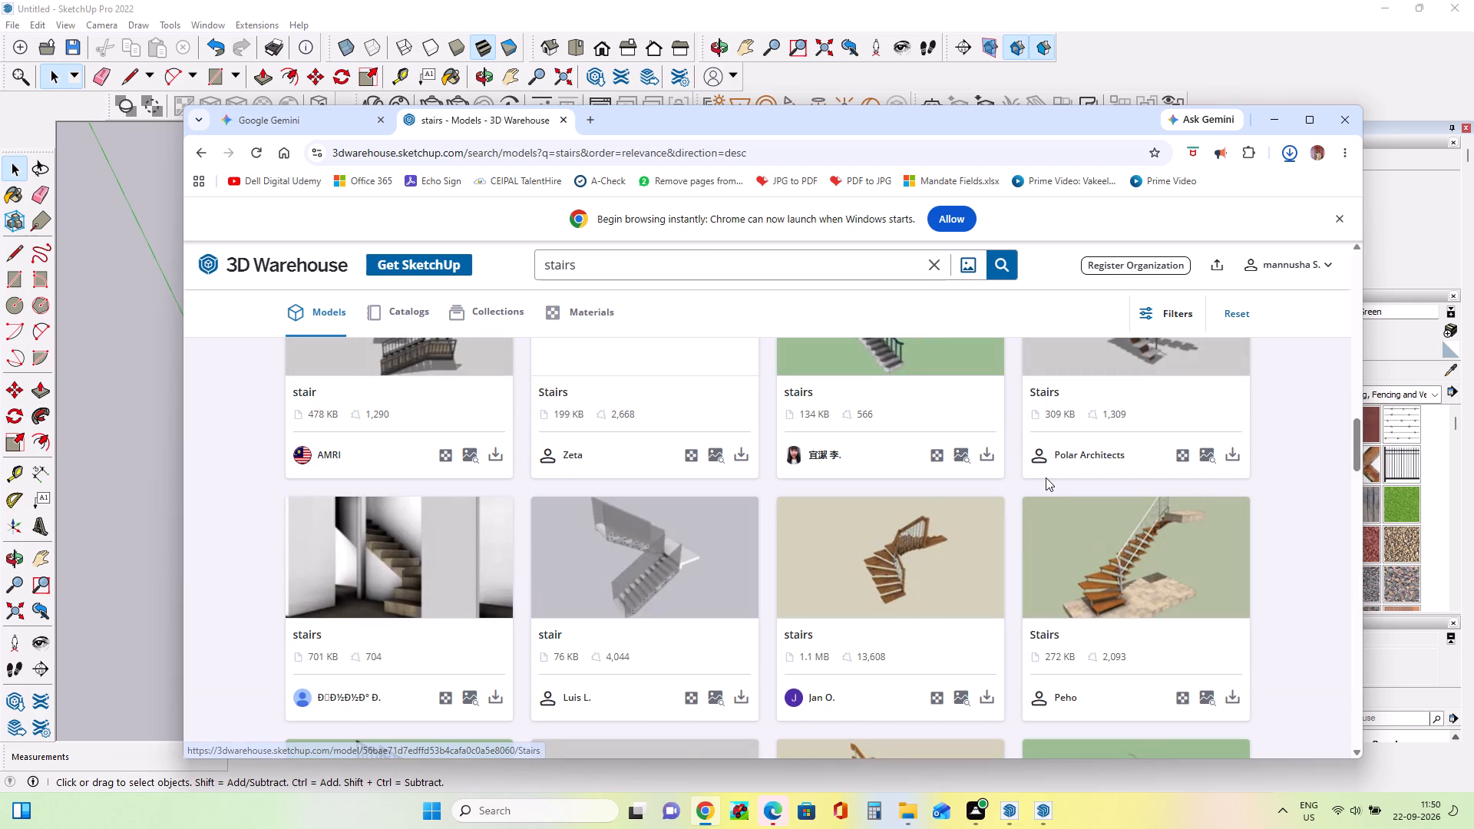
# Open the 76 KB grey stair model with a landing and glass railings, and download it as a SketchUp file.
pyautogui.scroll(-2, 841, 469)
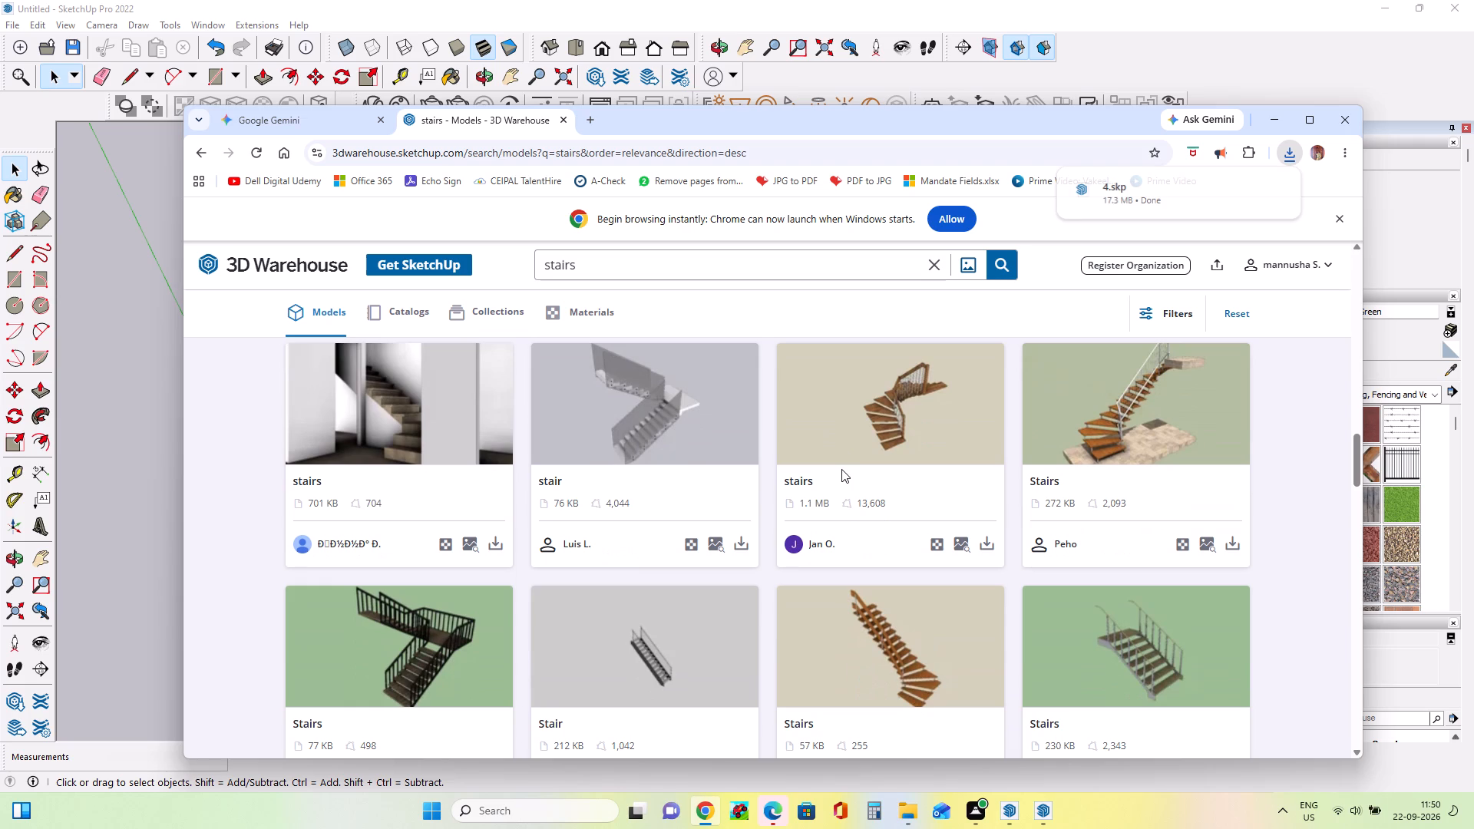
pyautogui.scroll(2, 845, 466)
pyautogui.click(666, 551)
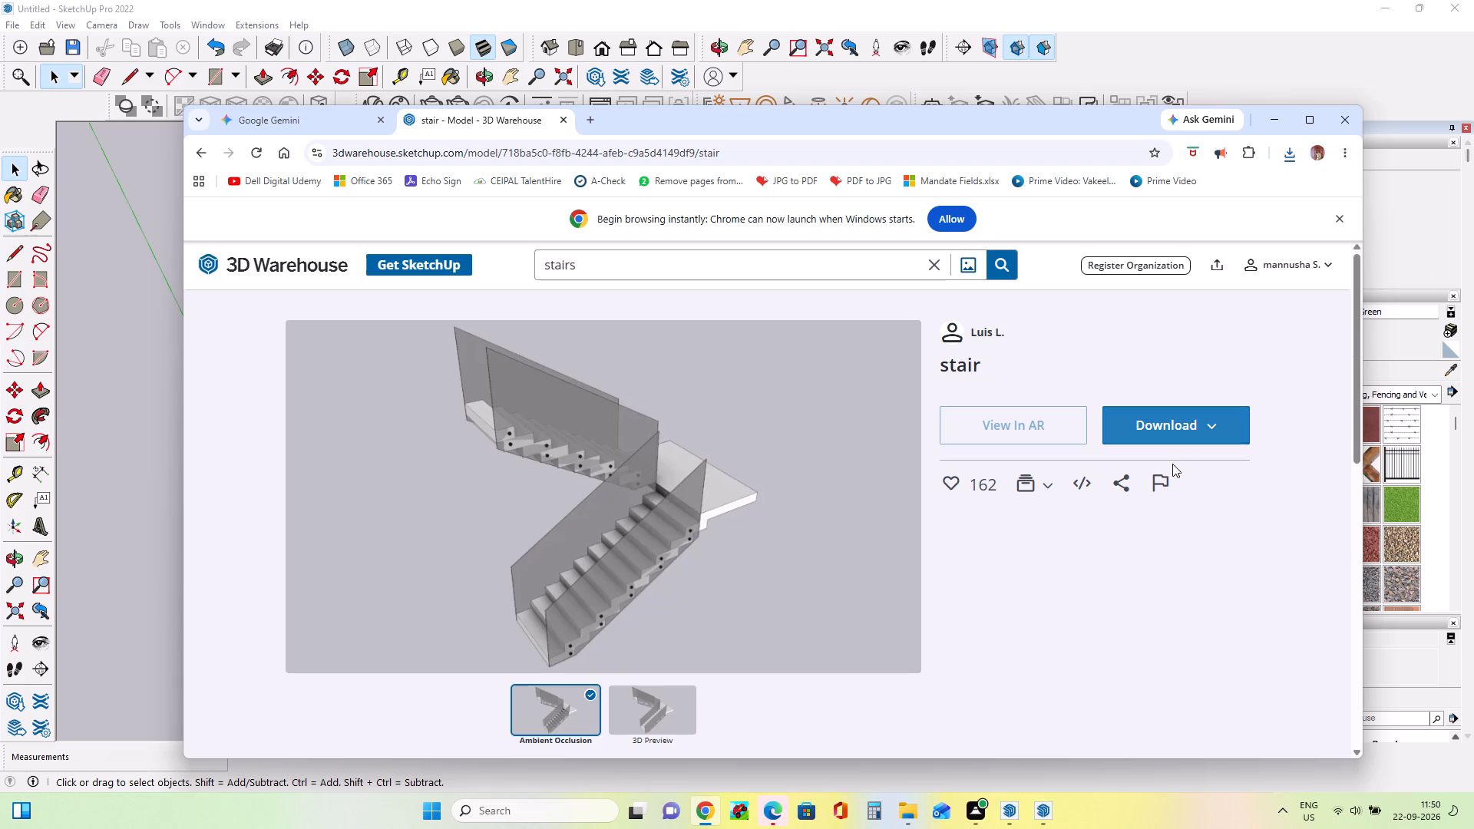
pyautogui.click(1190, 415)
pyautogui.click(1191, 473)
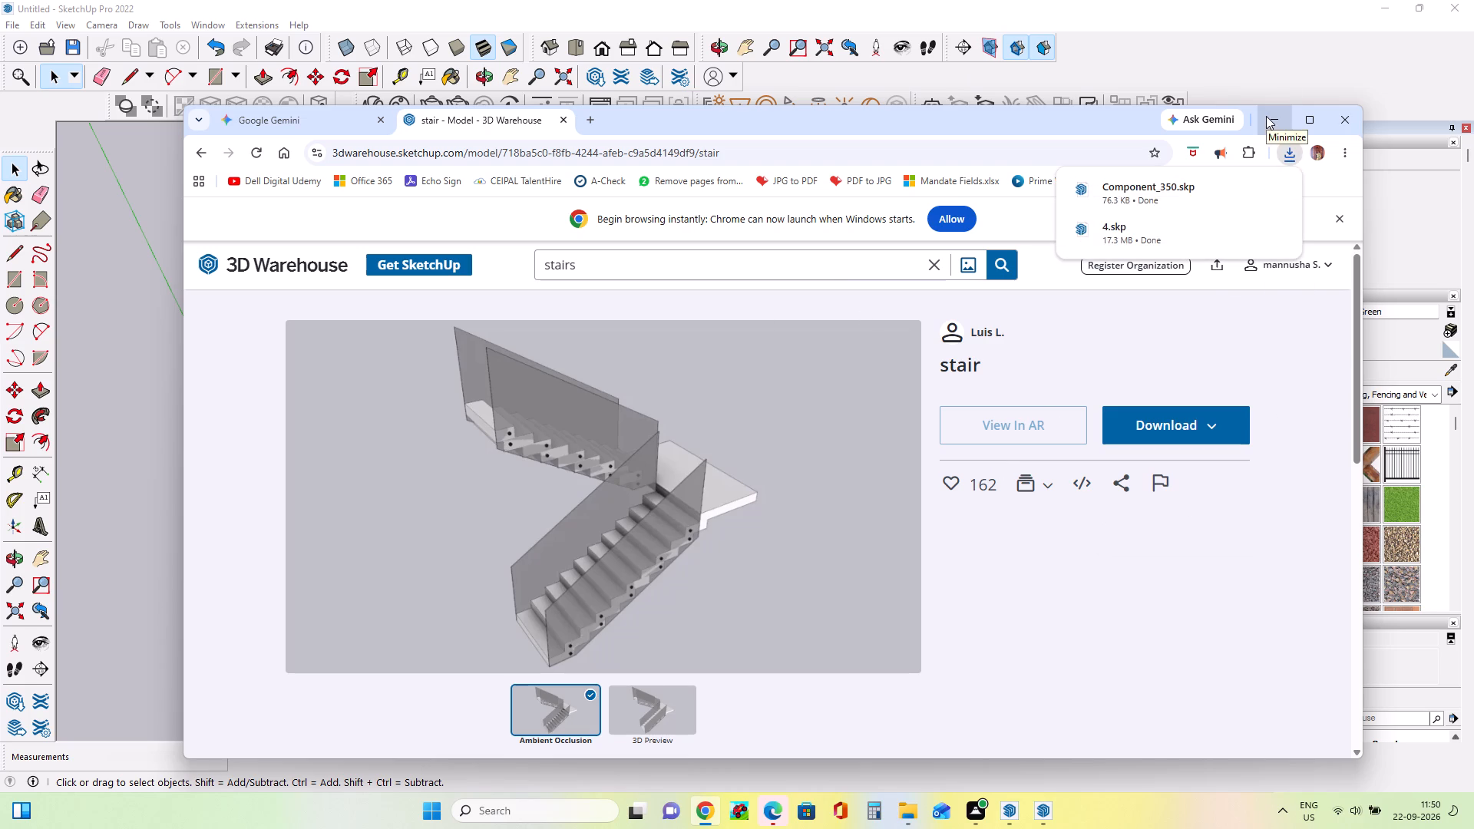
# Replace the 3D Warehouse search term with fenceing and run the search.
pyautogui.click(802, 266)
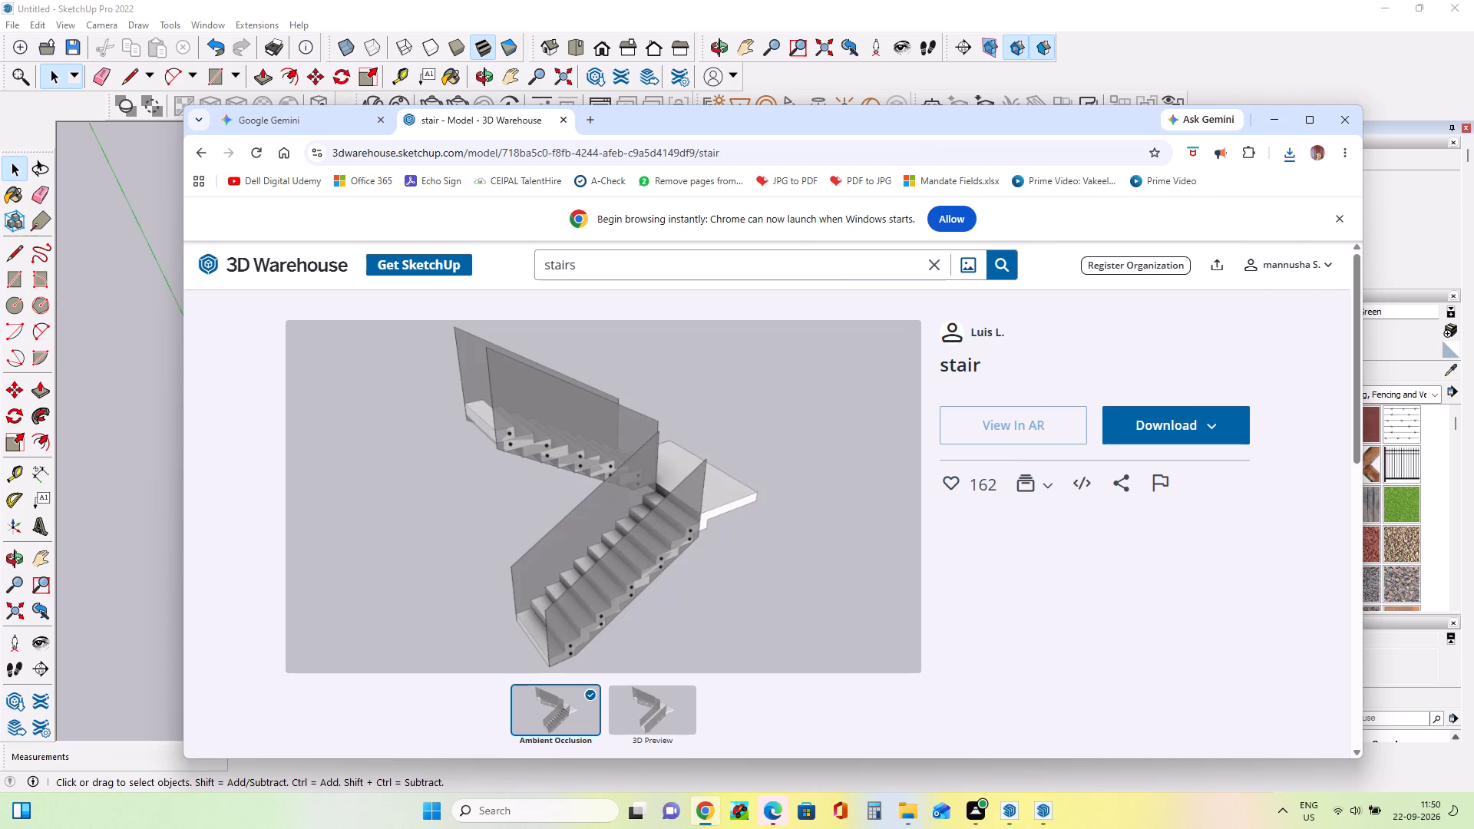
pyautogui.press('BackSpace')
pyautogui.press('BackSpace')
pyautogui.press('BackSpace')
pyautogui.press('BackSpace')
pyautogui.press('BackSpace')
pyautogui.press('BackSpace')
pyautogui.press('BackSpace')
pyautogui.press('BackSpace')
pyautogui.press('BackSpace')
pyautogui.press('BackSpace')
pyautogui.press('BackSpace')
pyautogui.press('BackSpace')
pyautogui.press('BackSpace')
pyautogui.press('BackSpace')
pyautogui.write('fenc')
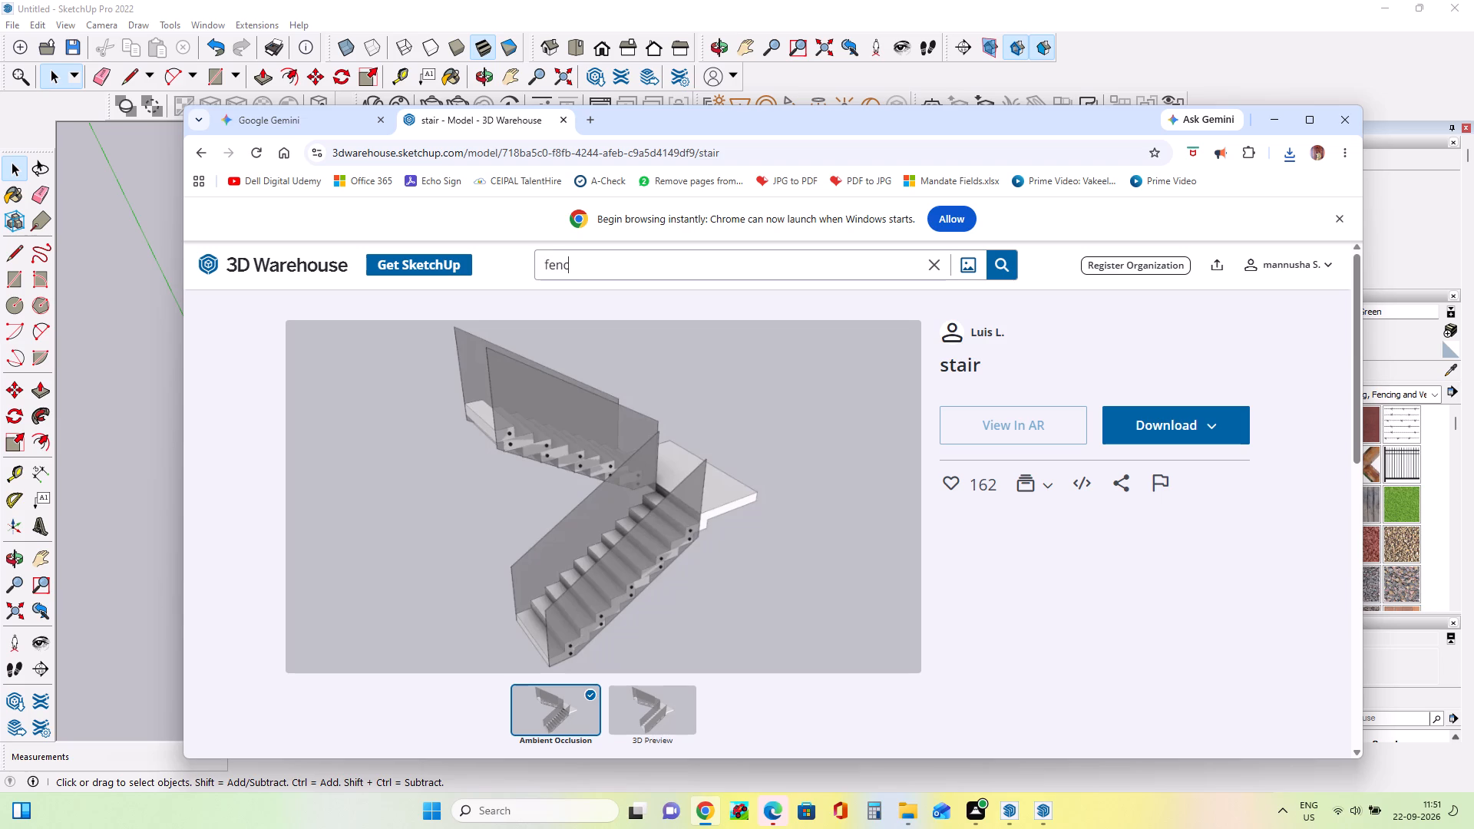
pyautogui.press('e')
pyautogui.write('ing')
pyautogui.press('Return')
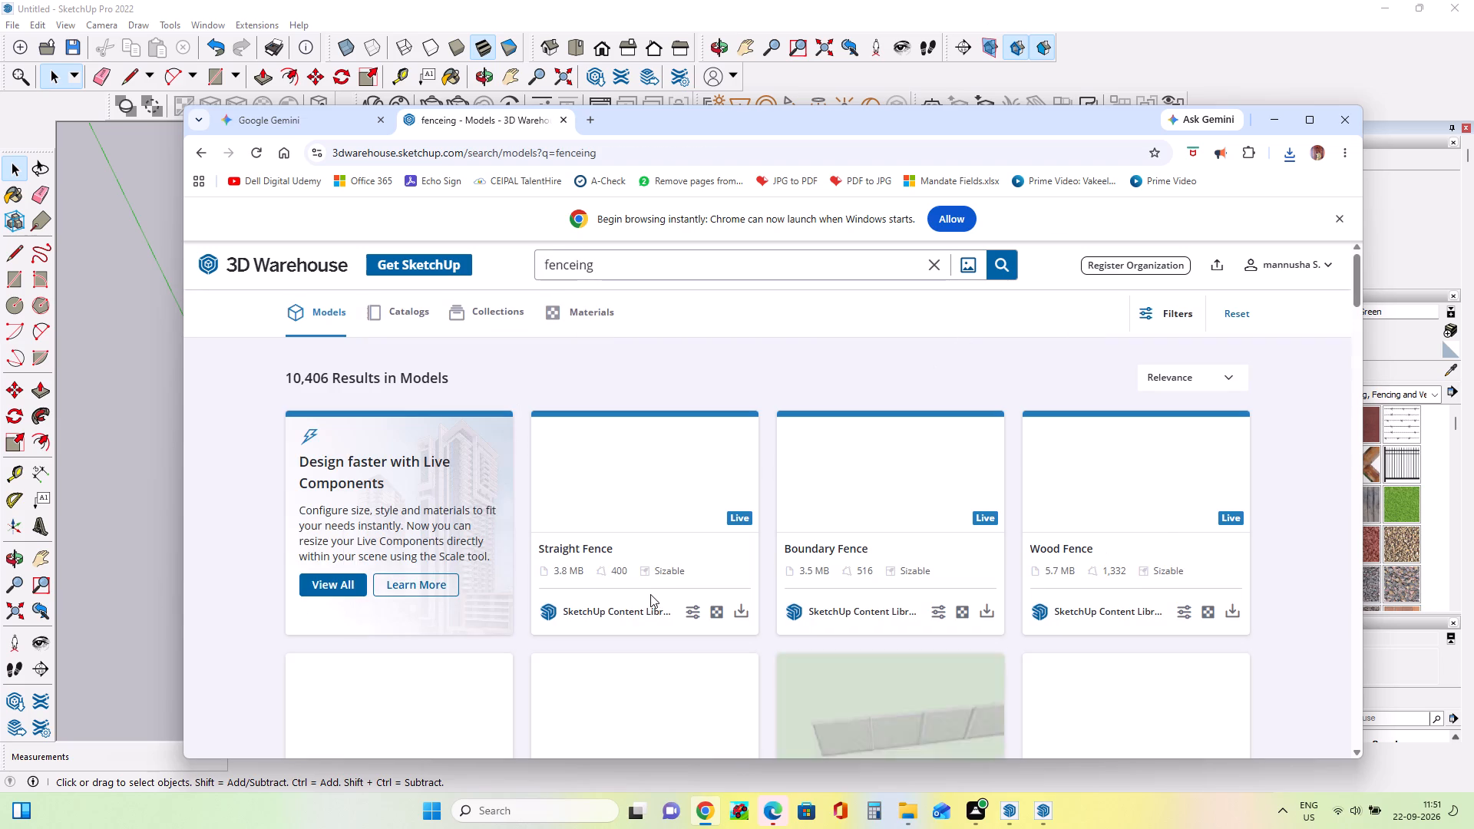
# Download the 374 KB fence model with dark railings and posts on a low base as a SketchUp file.
pyautogui.scroll(-3, 636, 550)
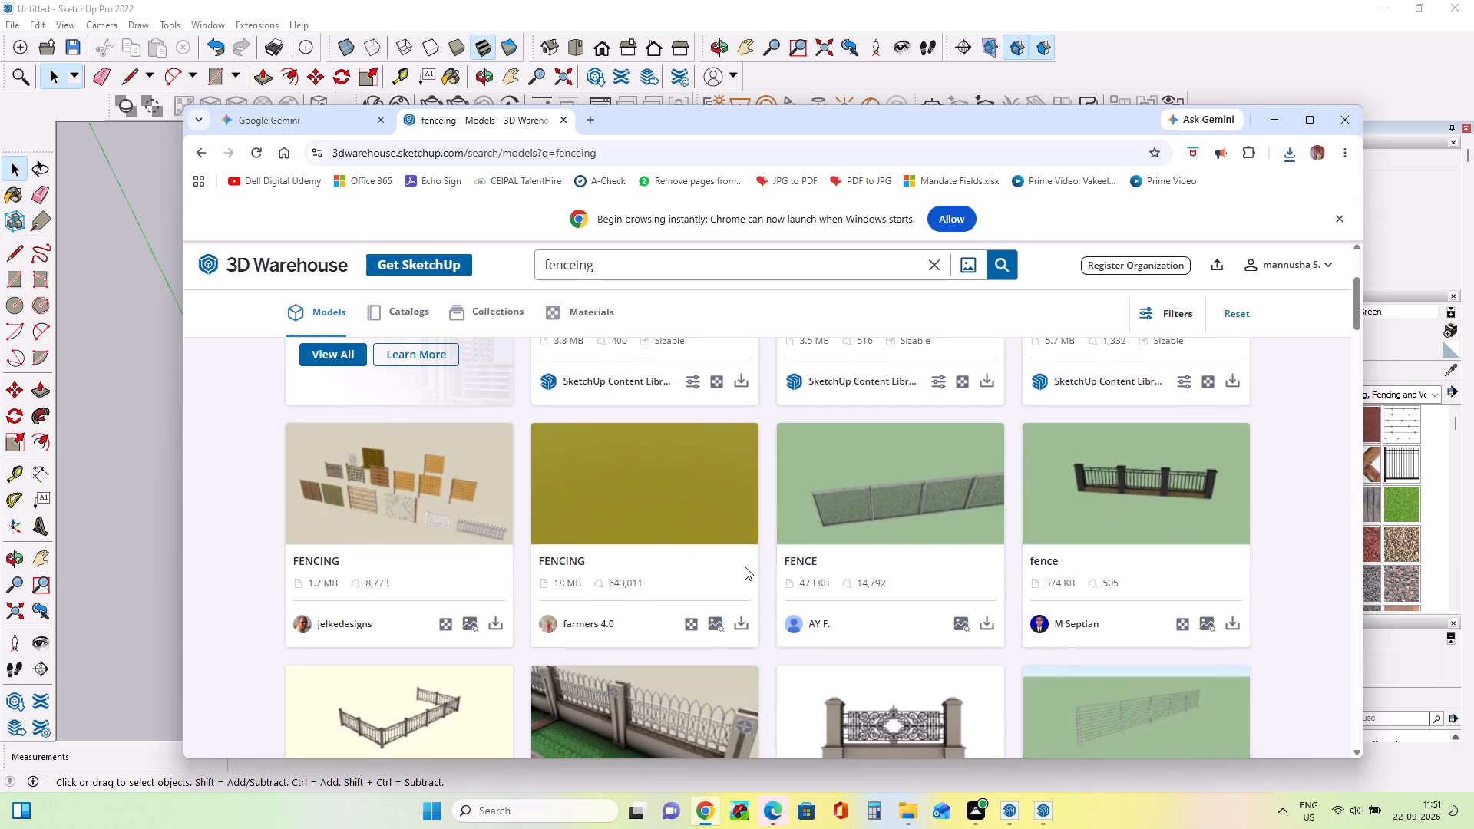
pyautogui.scroll(1, 760, 573)
pyautogui.scroll(-3, 1268, 578)
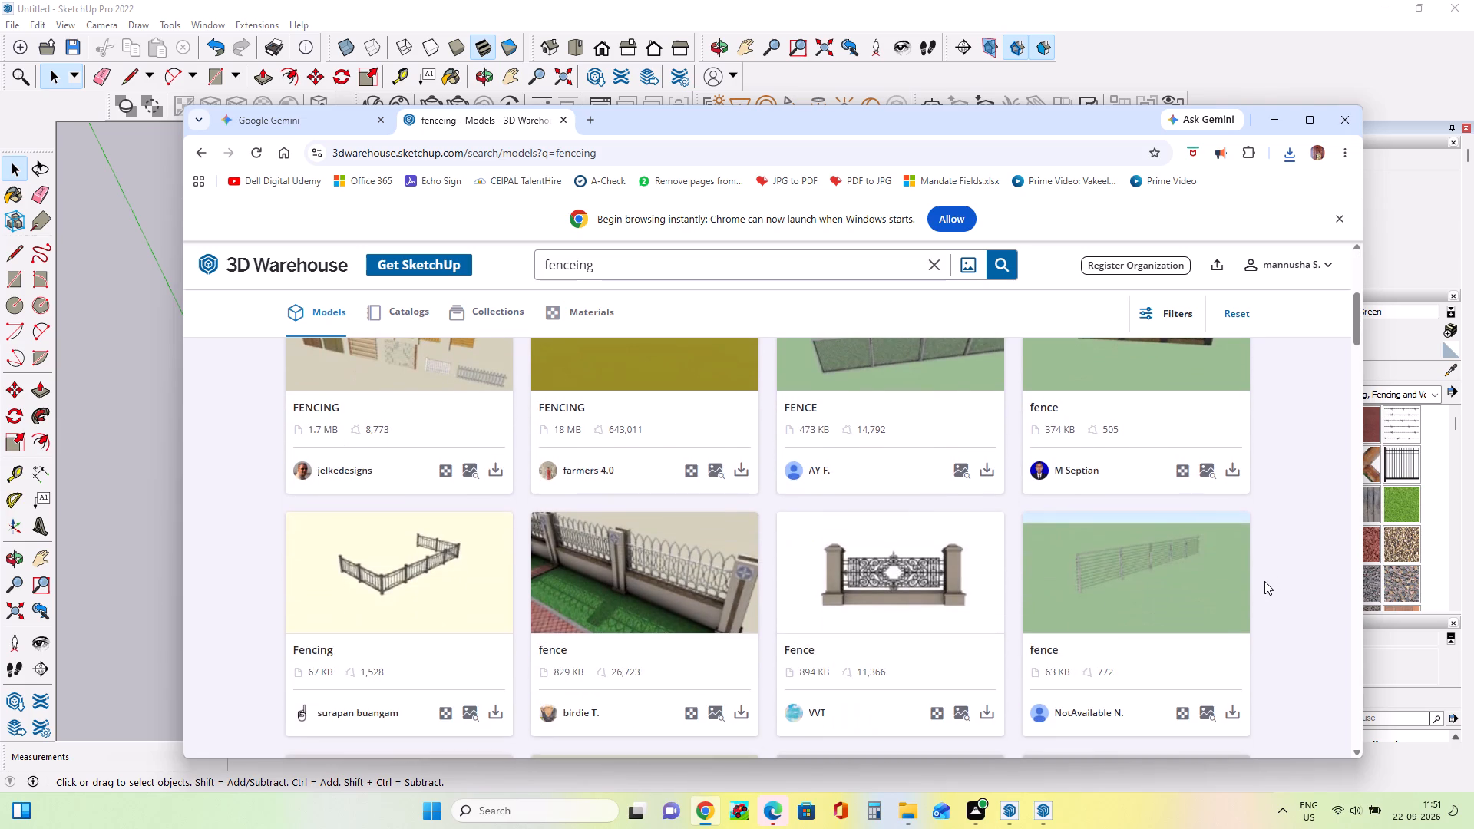
pyautogui.scroll(1, 1264, 581)
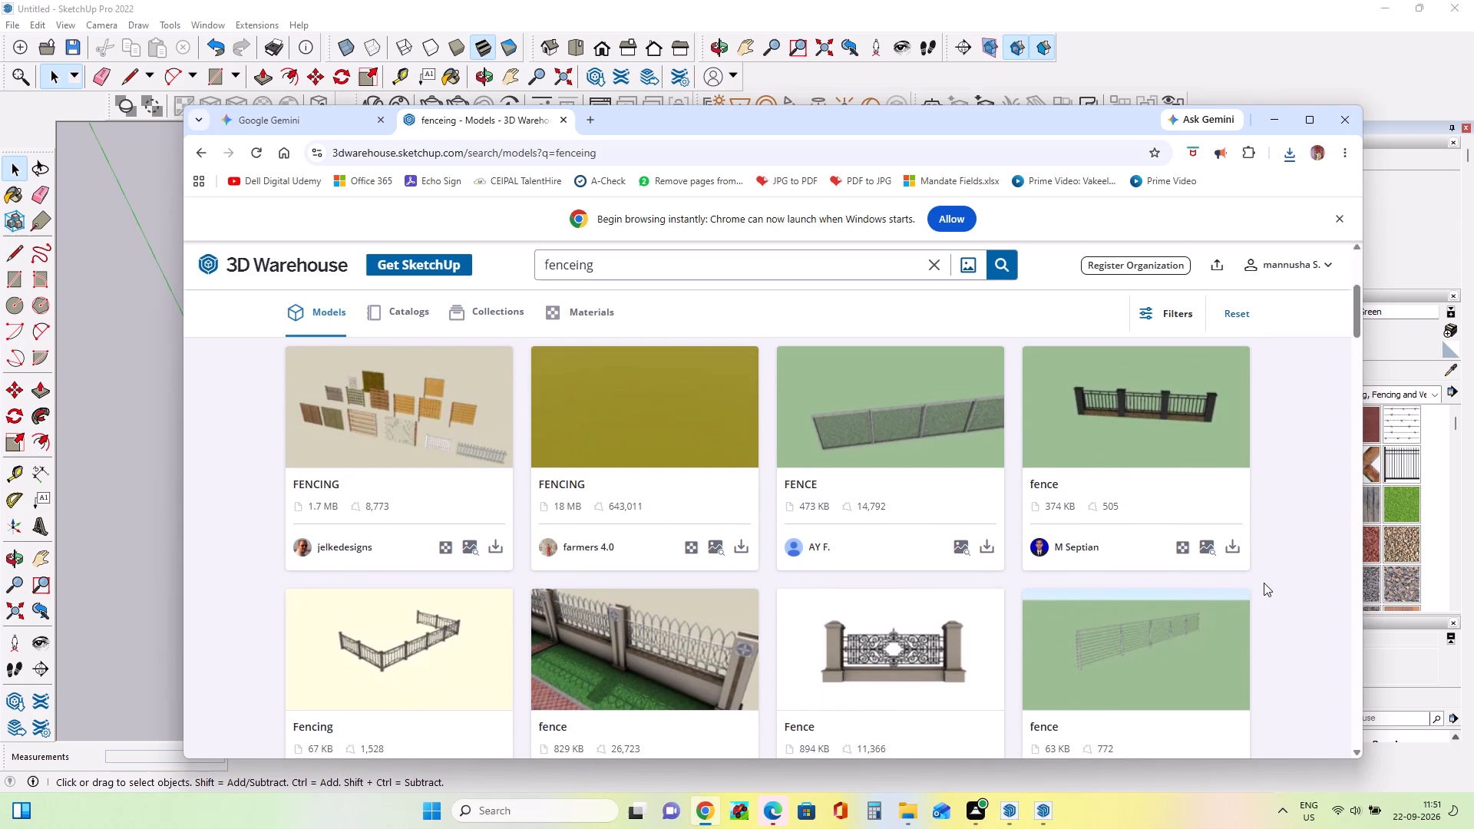
pyautogui.click(1235, 548)
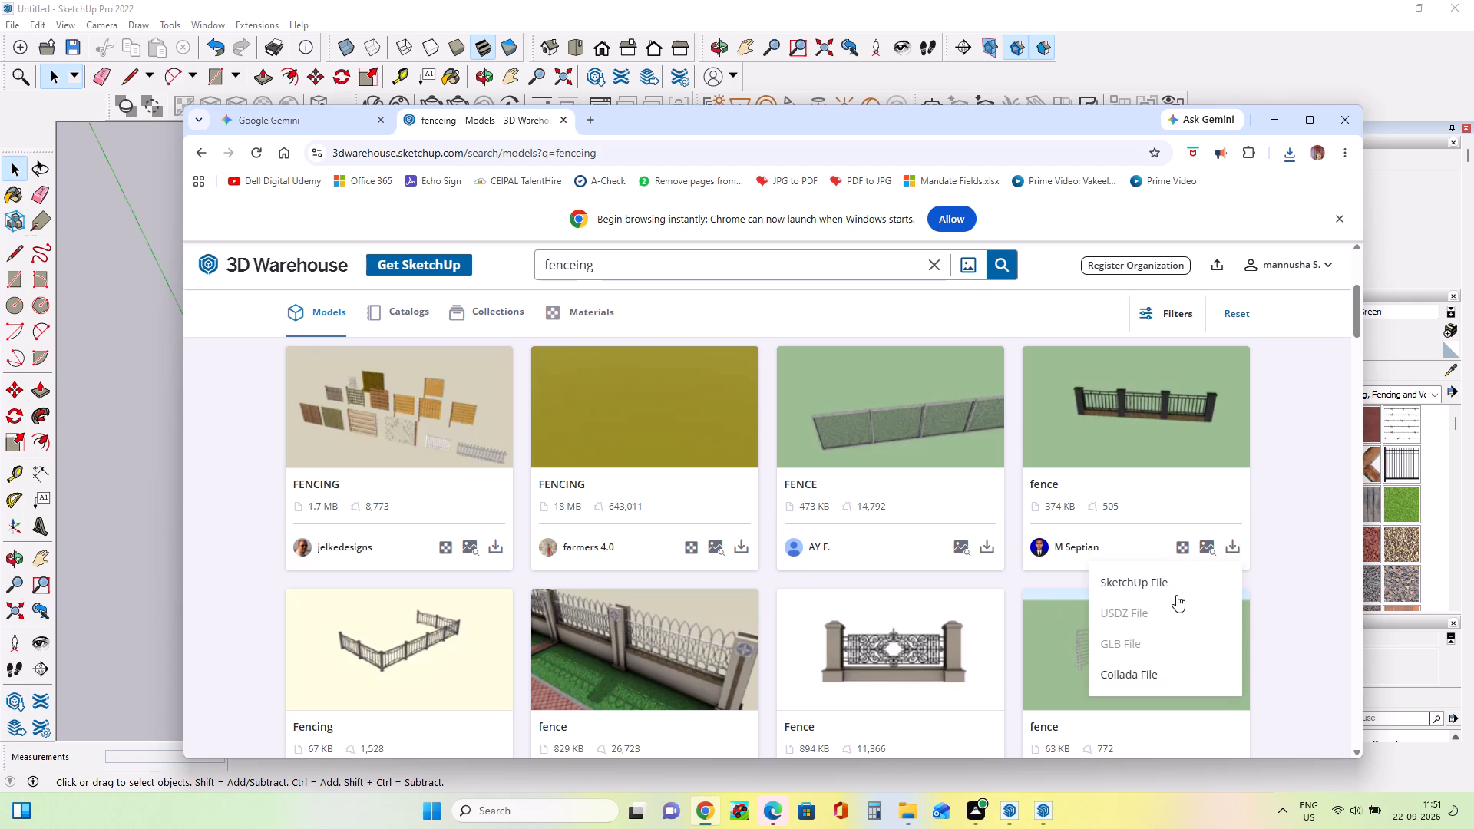
pyautogui.click(1178, 583)
pyautogui.scroll(3, 866, 396)
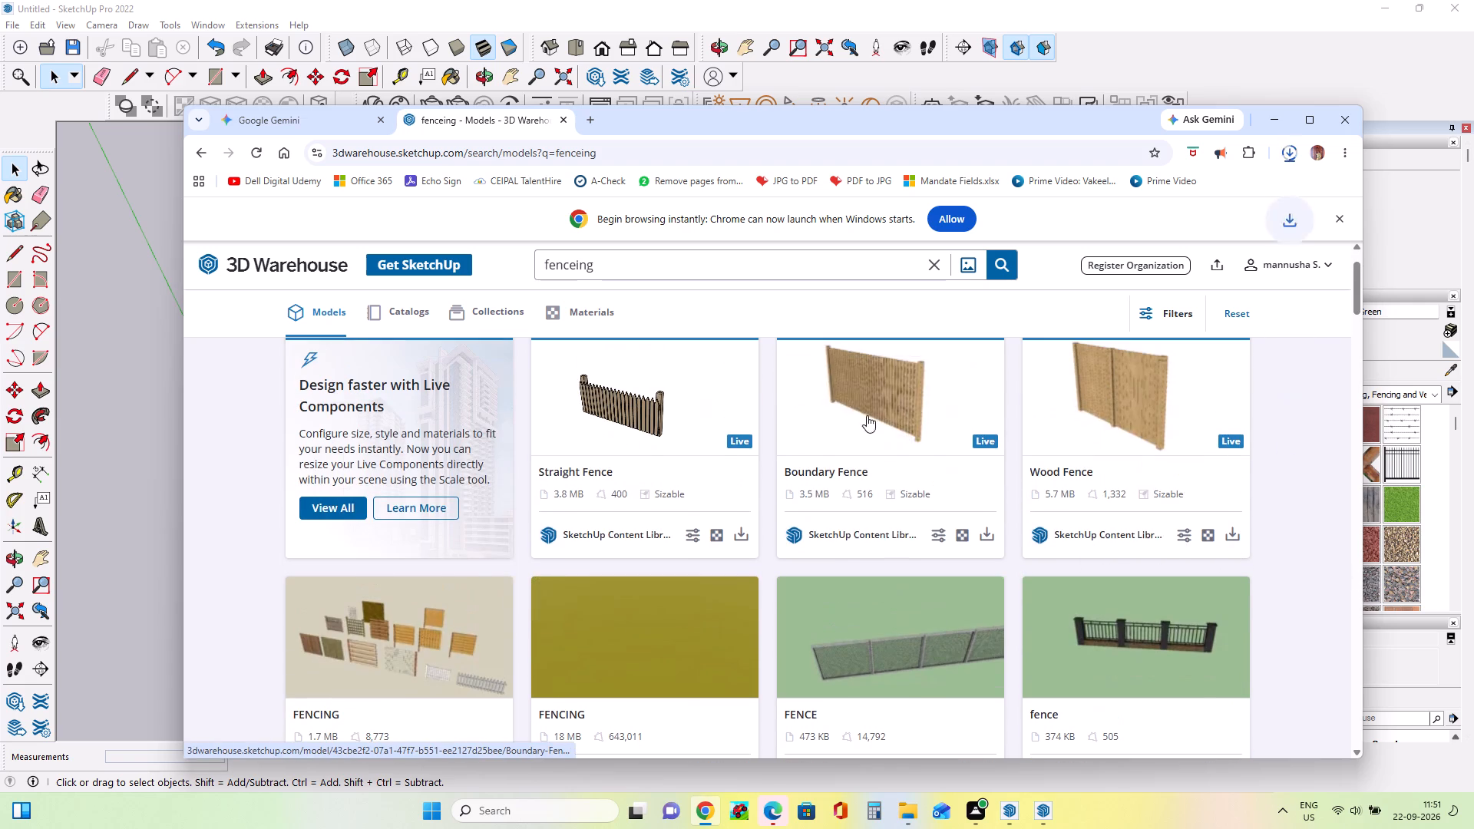
pyautogui.scroll(2, 815, 508)
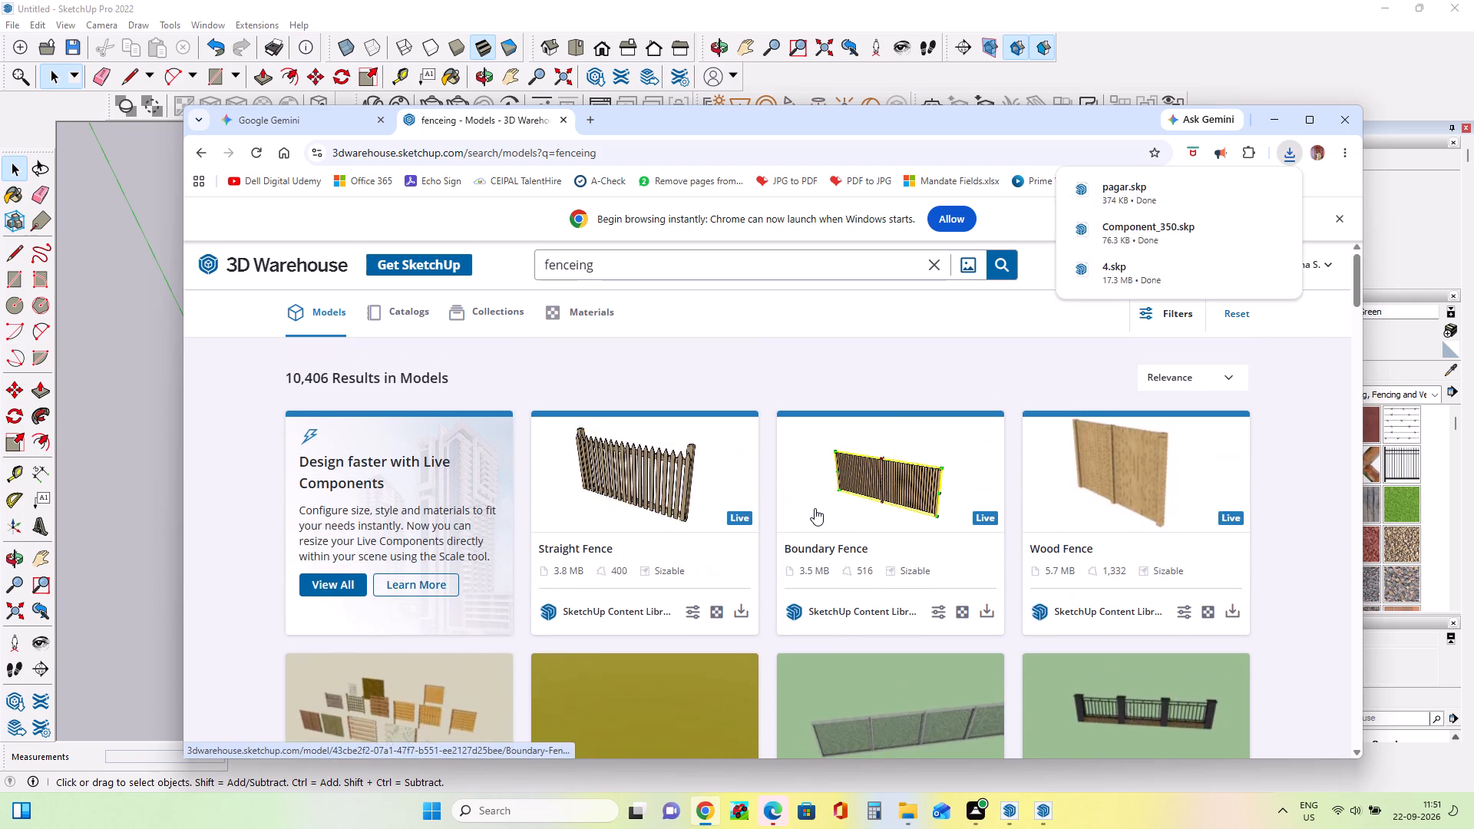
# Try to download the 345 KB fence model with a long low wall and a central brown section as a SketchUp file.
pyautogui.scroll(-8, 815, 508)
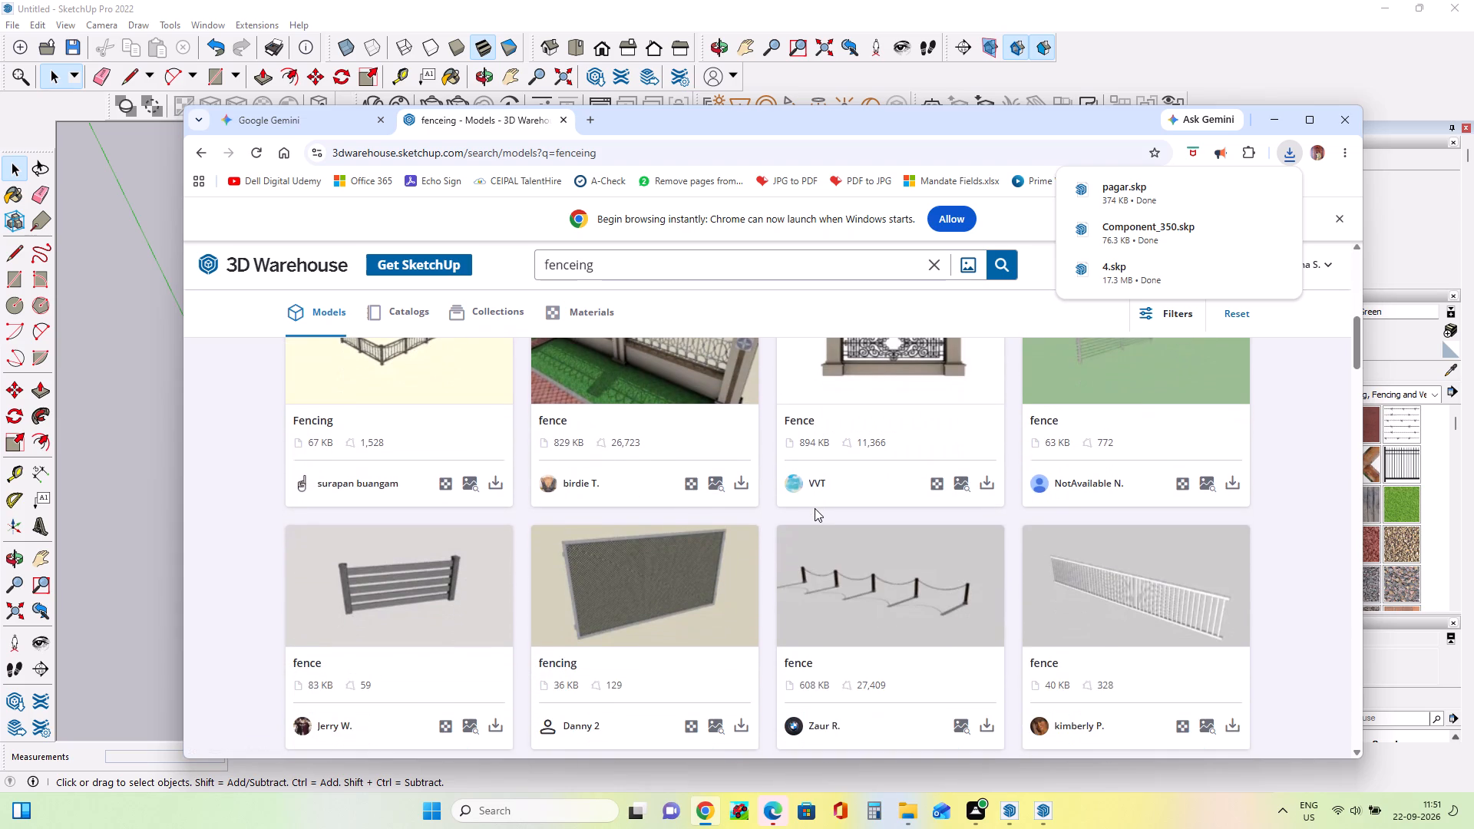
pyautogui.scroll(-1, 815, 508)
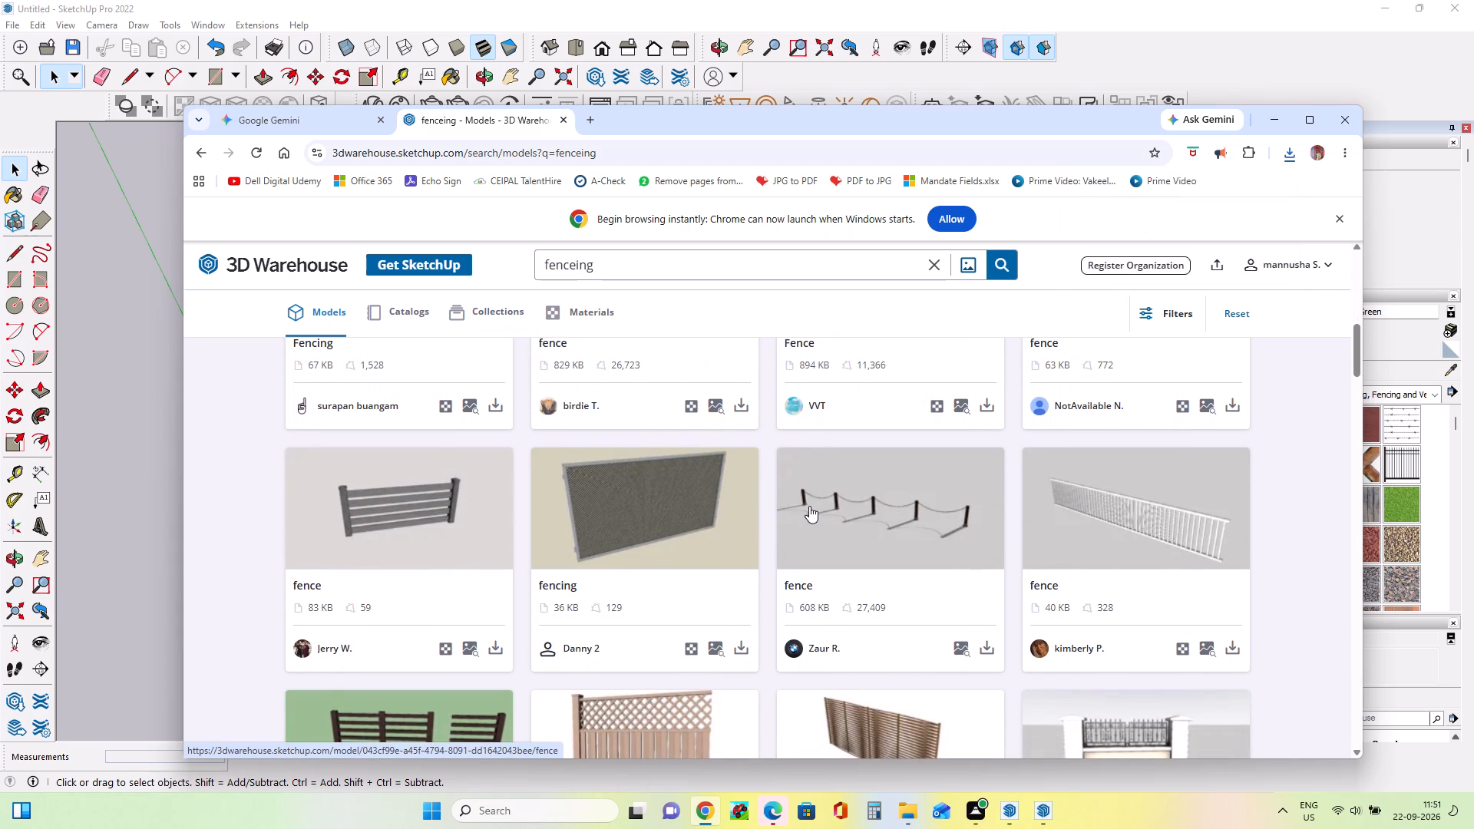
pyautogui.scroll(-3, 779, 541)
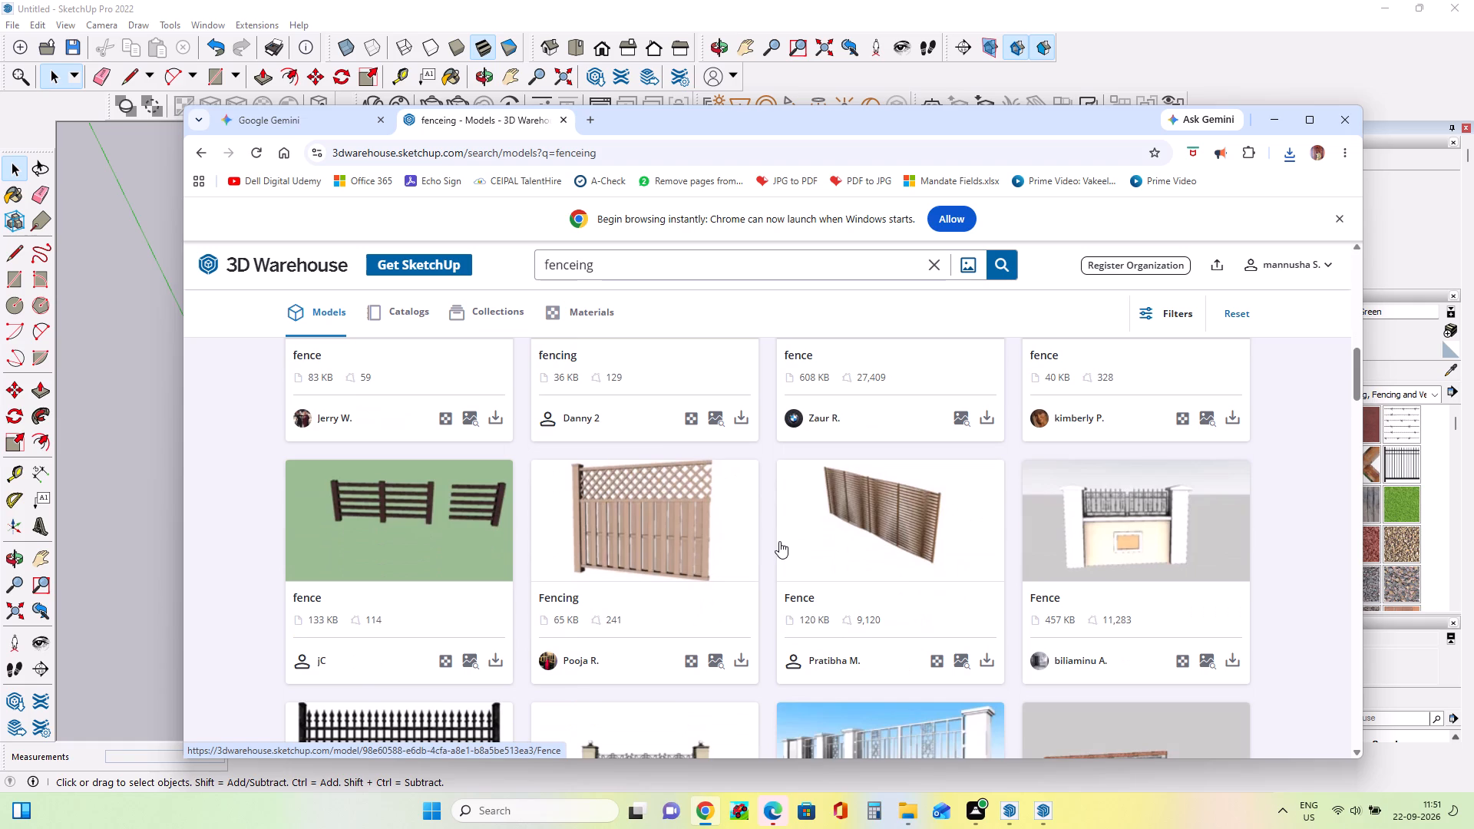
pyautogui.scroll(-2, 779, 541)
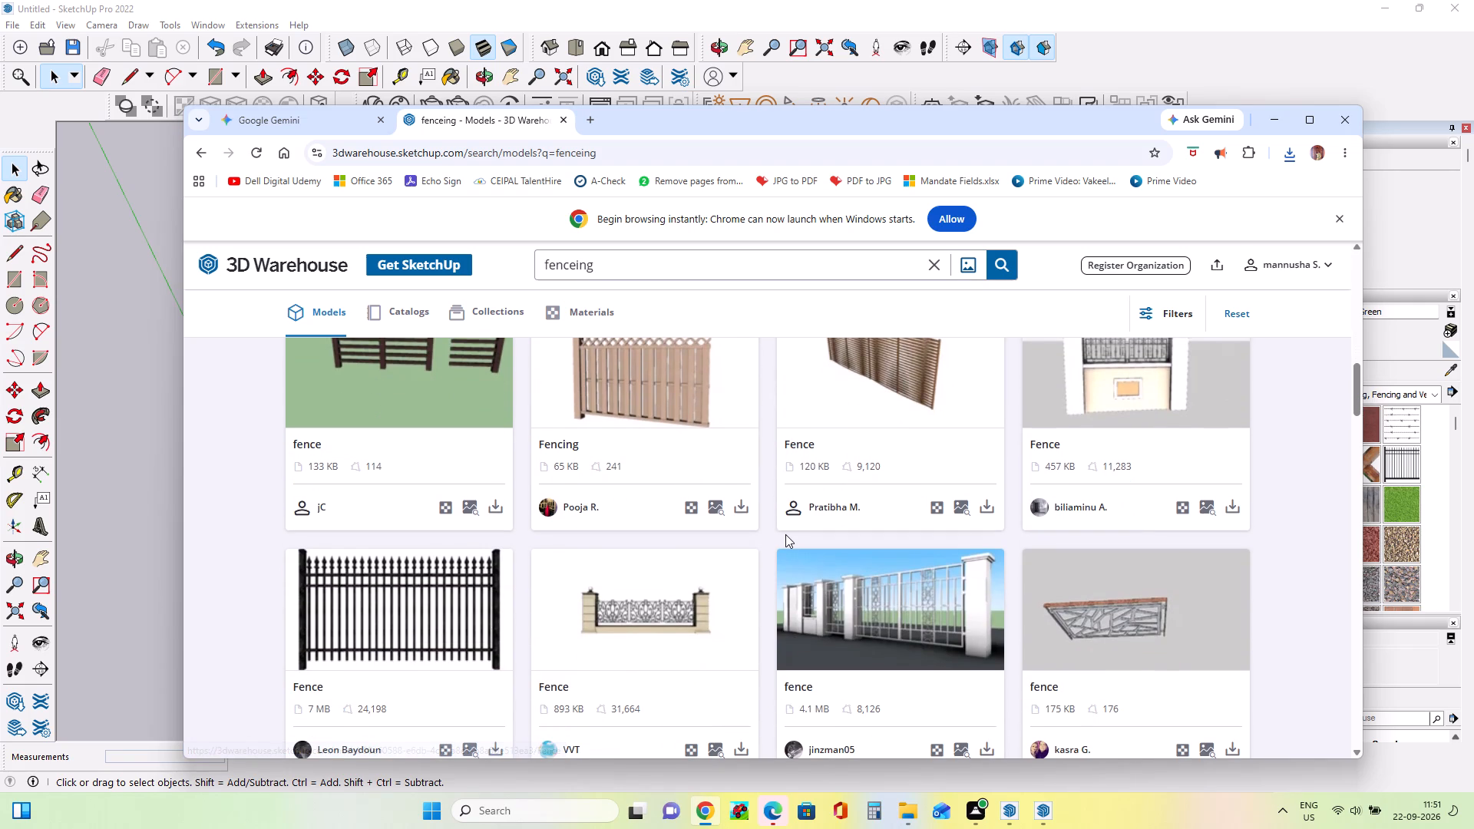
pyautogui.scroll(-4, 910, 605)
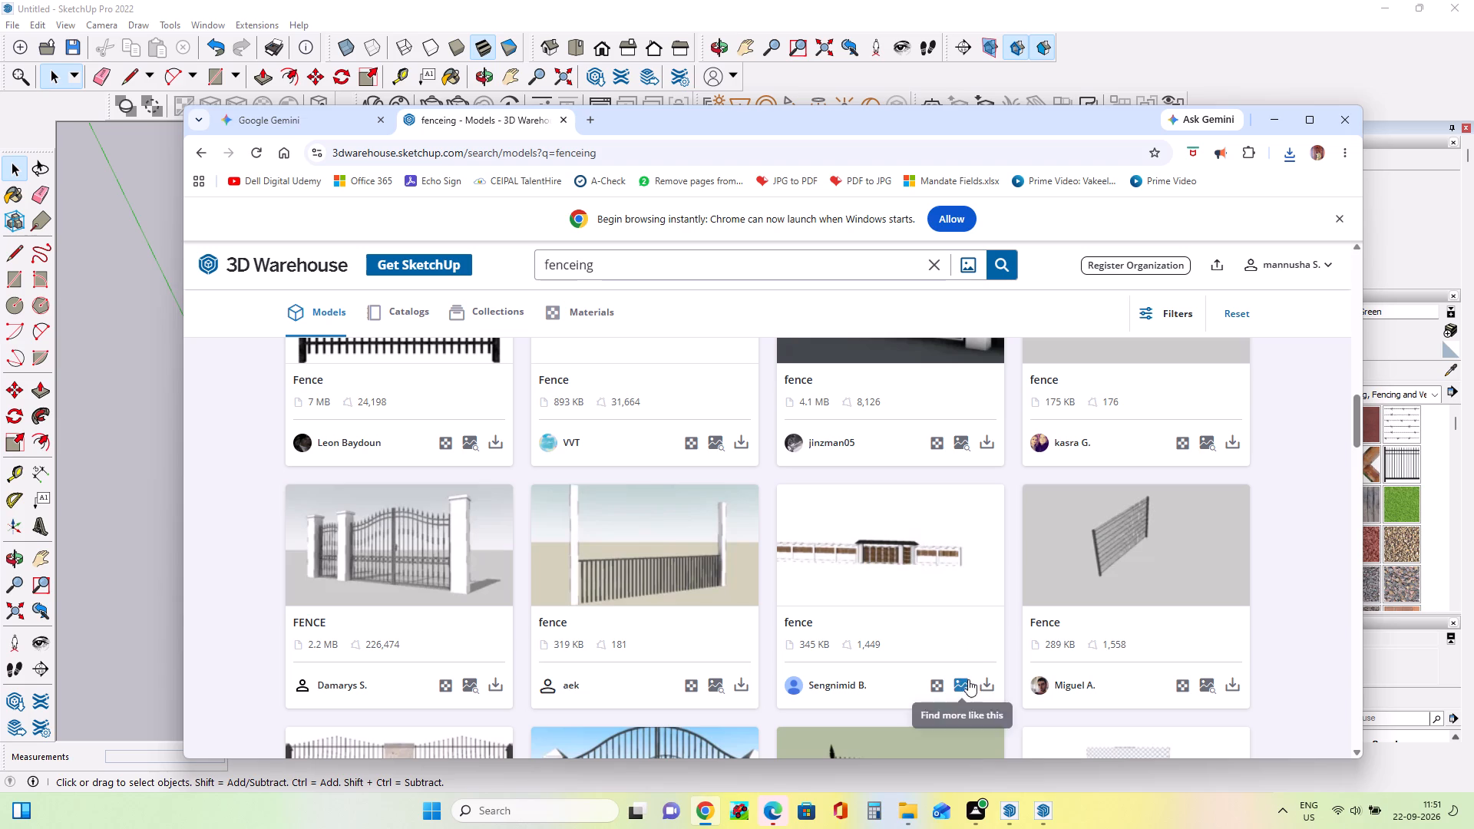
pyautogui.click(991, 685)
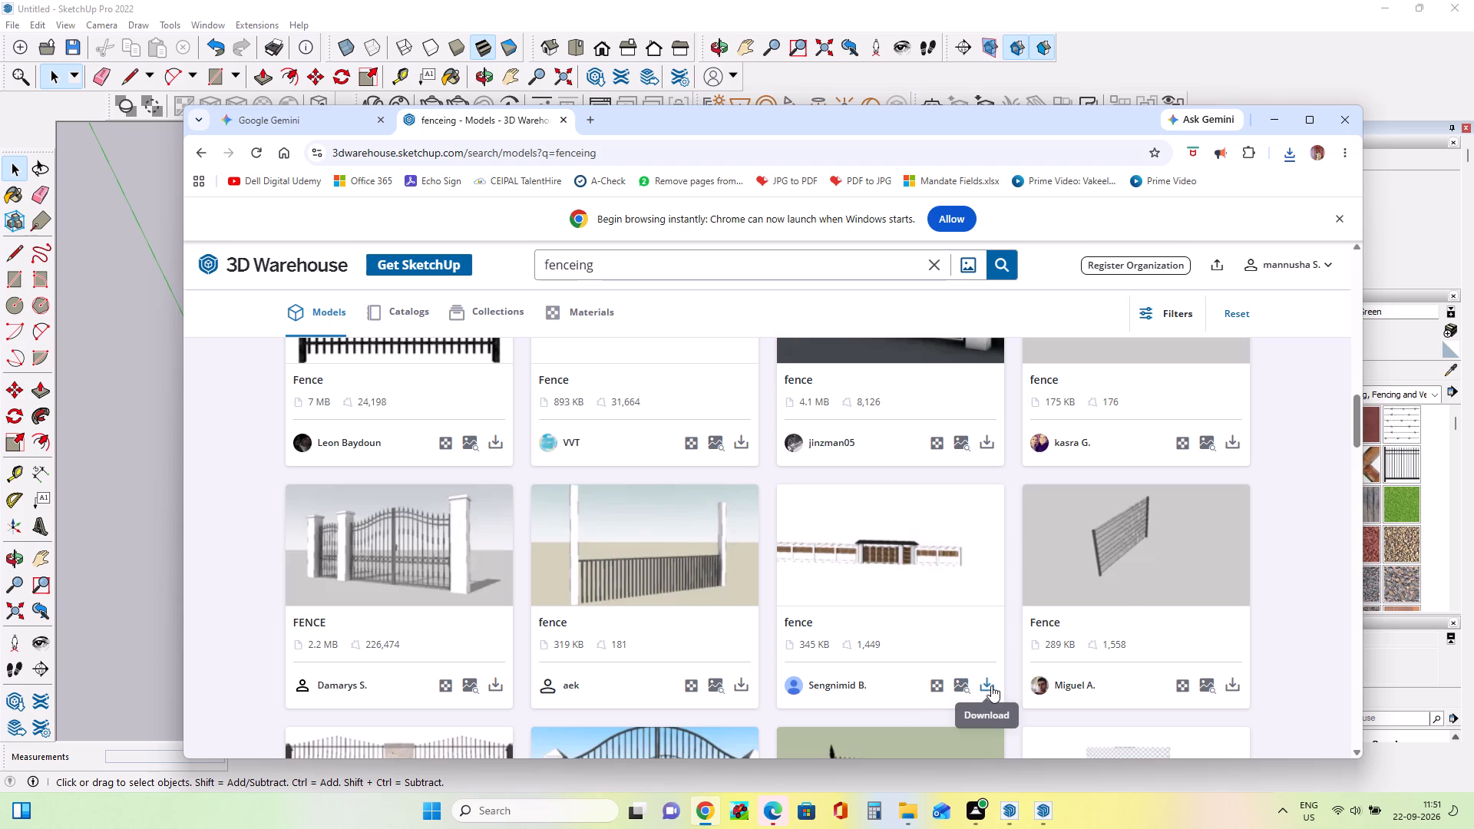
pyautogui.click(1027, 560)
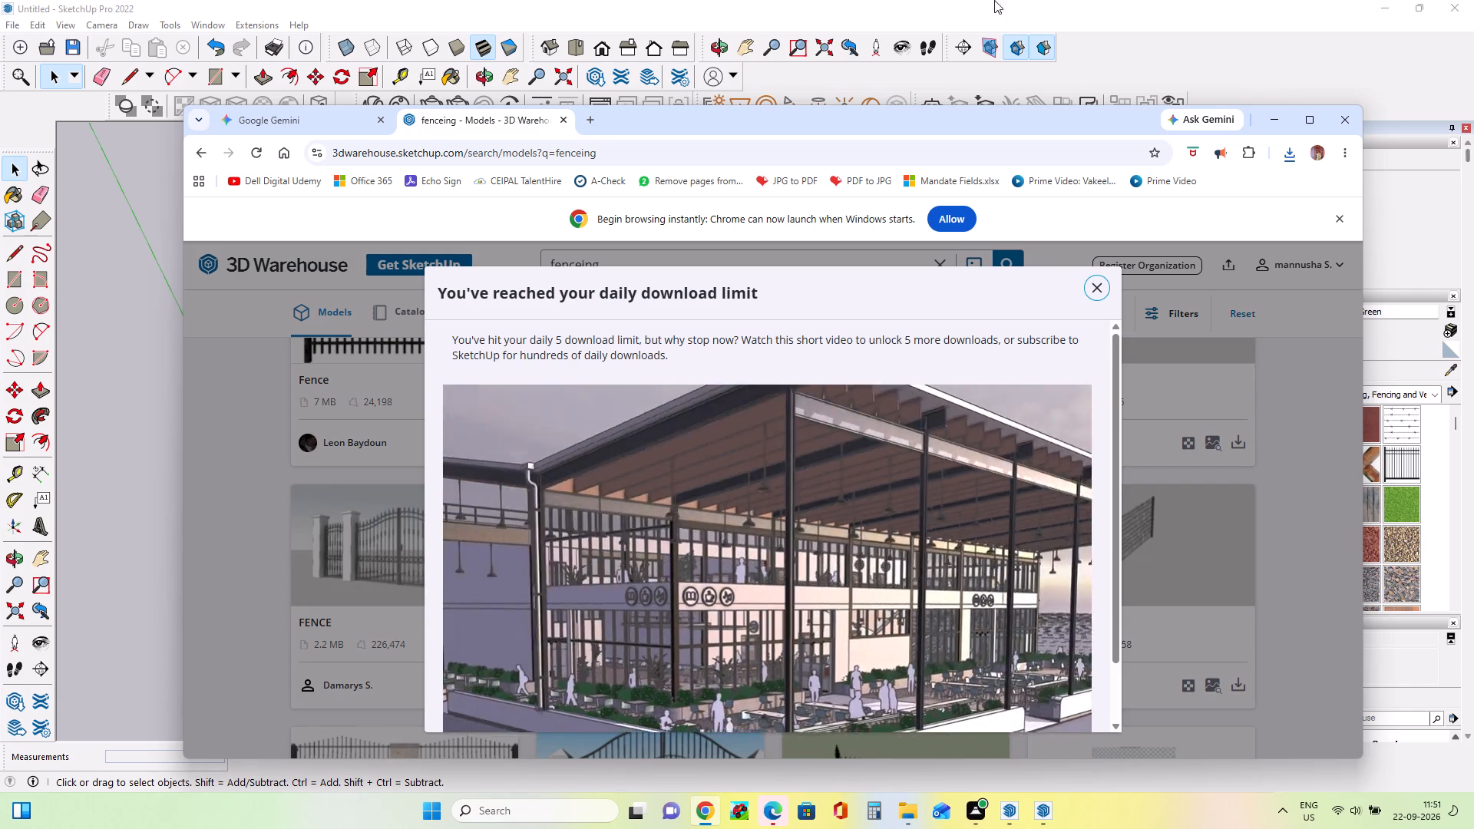
# Watch the short video to unlock 5 more daily downloads, and close the dialog.
pyautogui.scroll(-2, 1039, 477)
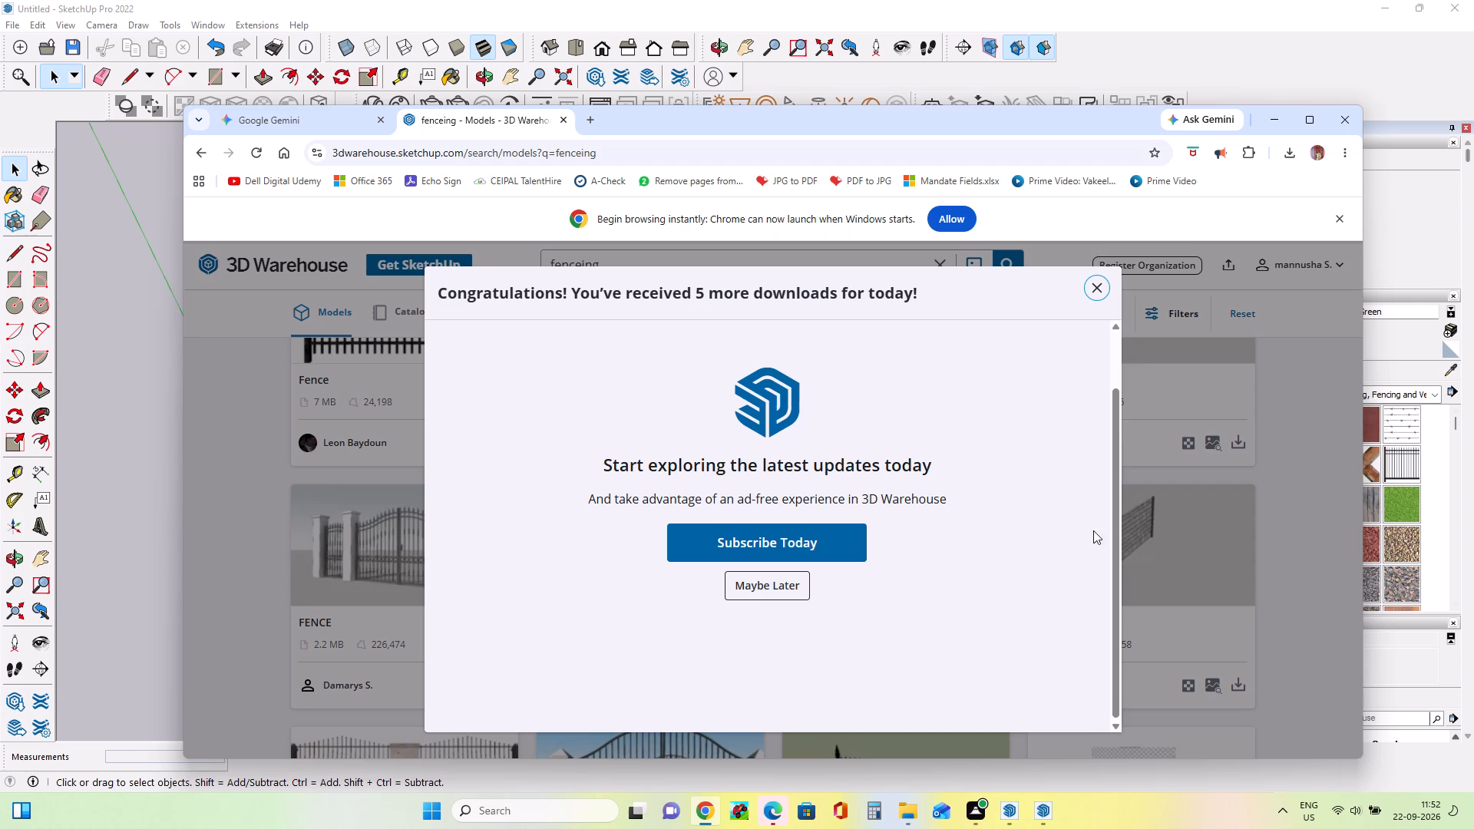
pyautogui.click(1089, 291)
# Find the 42 KB brown wooden railing fence among the fenceing results and download it as a SketchUp file.
pyautogui.scroll(-2, 850, 655)
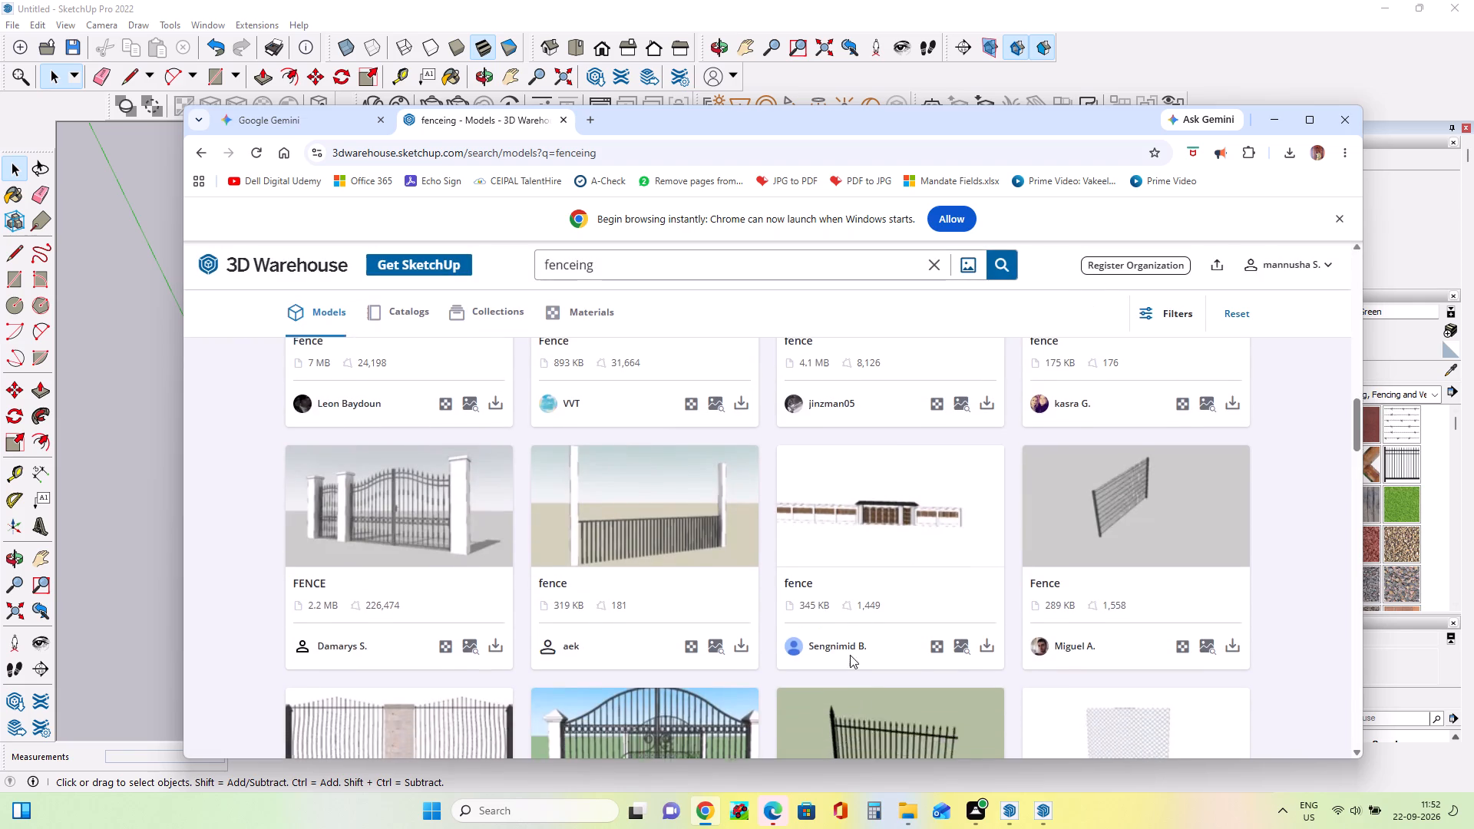
pyautogui.scroll(-5, 850, 655)
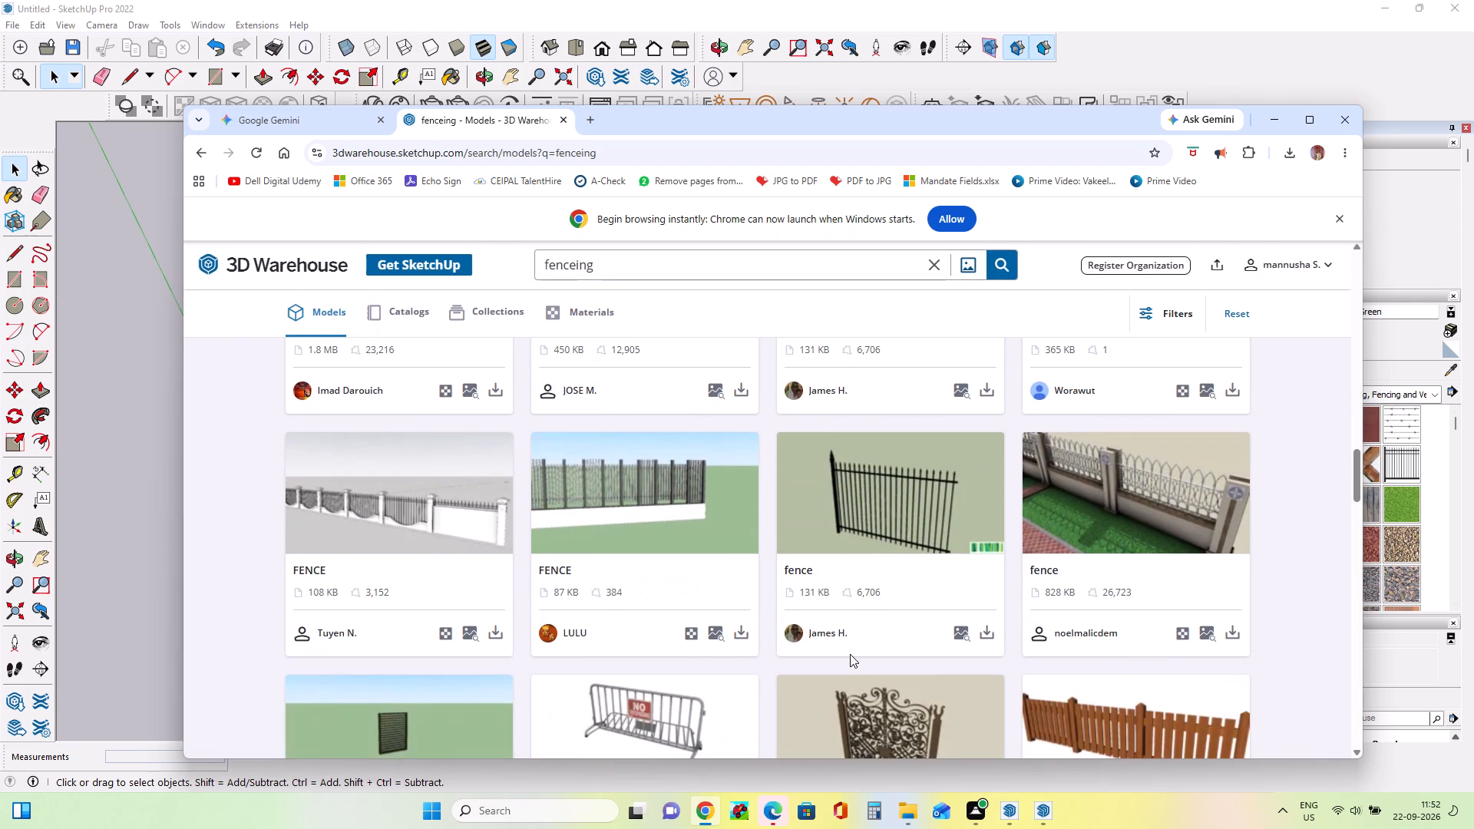
pyautogui.scroll(-4, 850, 654)
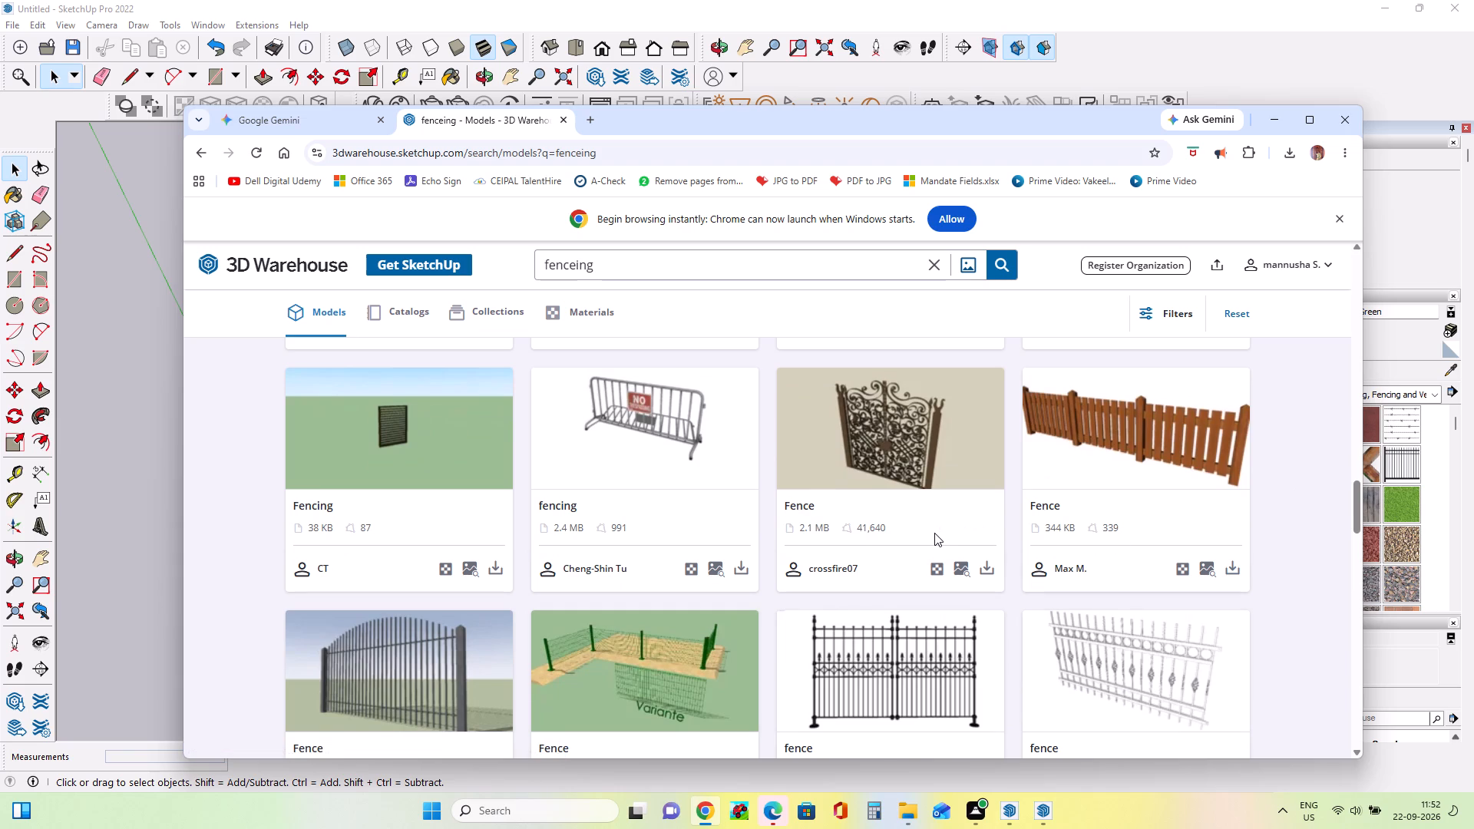
pyautogui.scroll(-5, 934, 533)
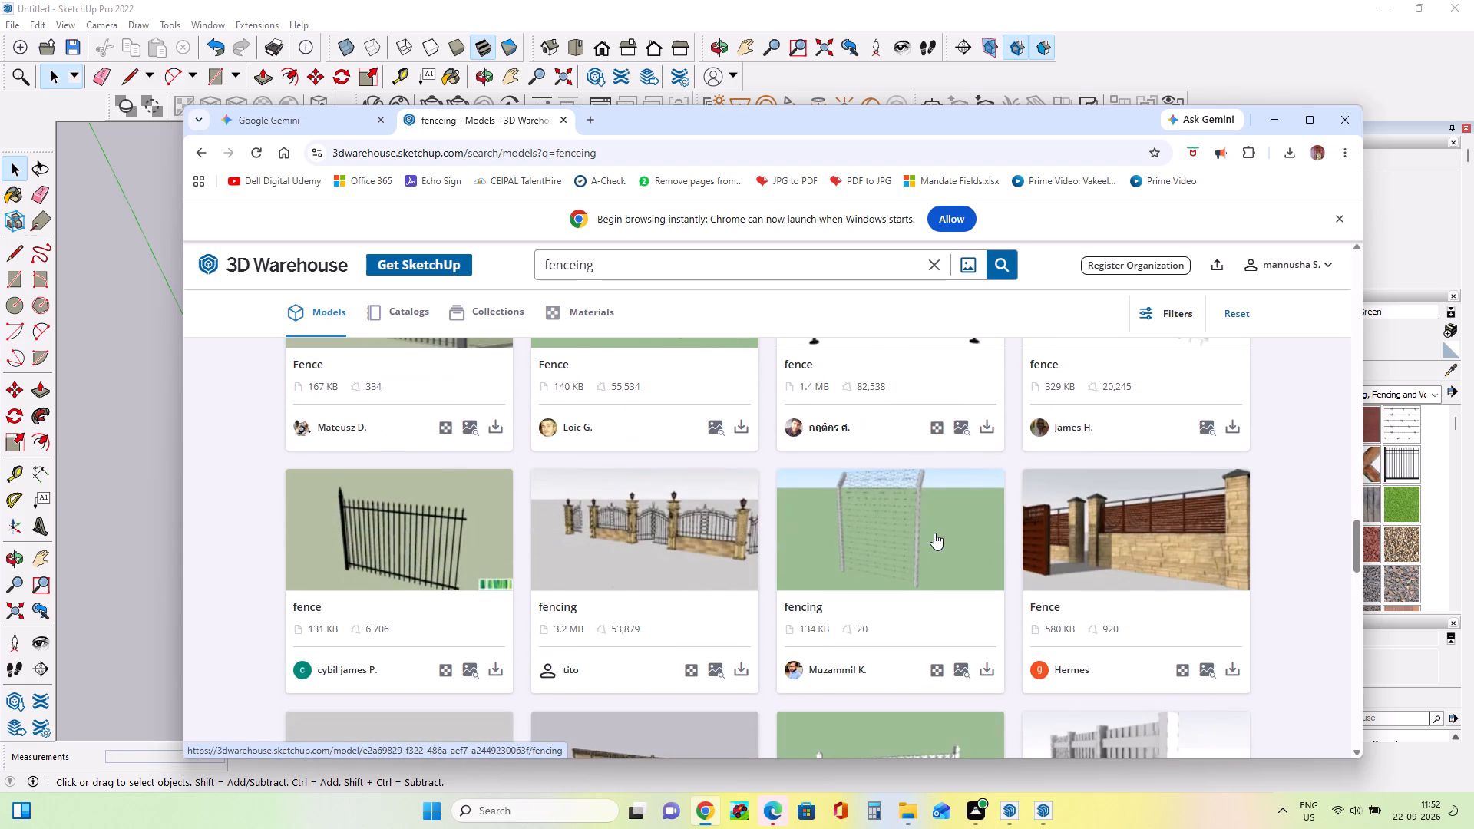
pyautogui.scroll(-5, 934, 533)
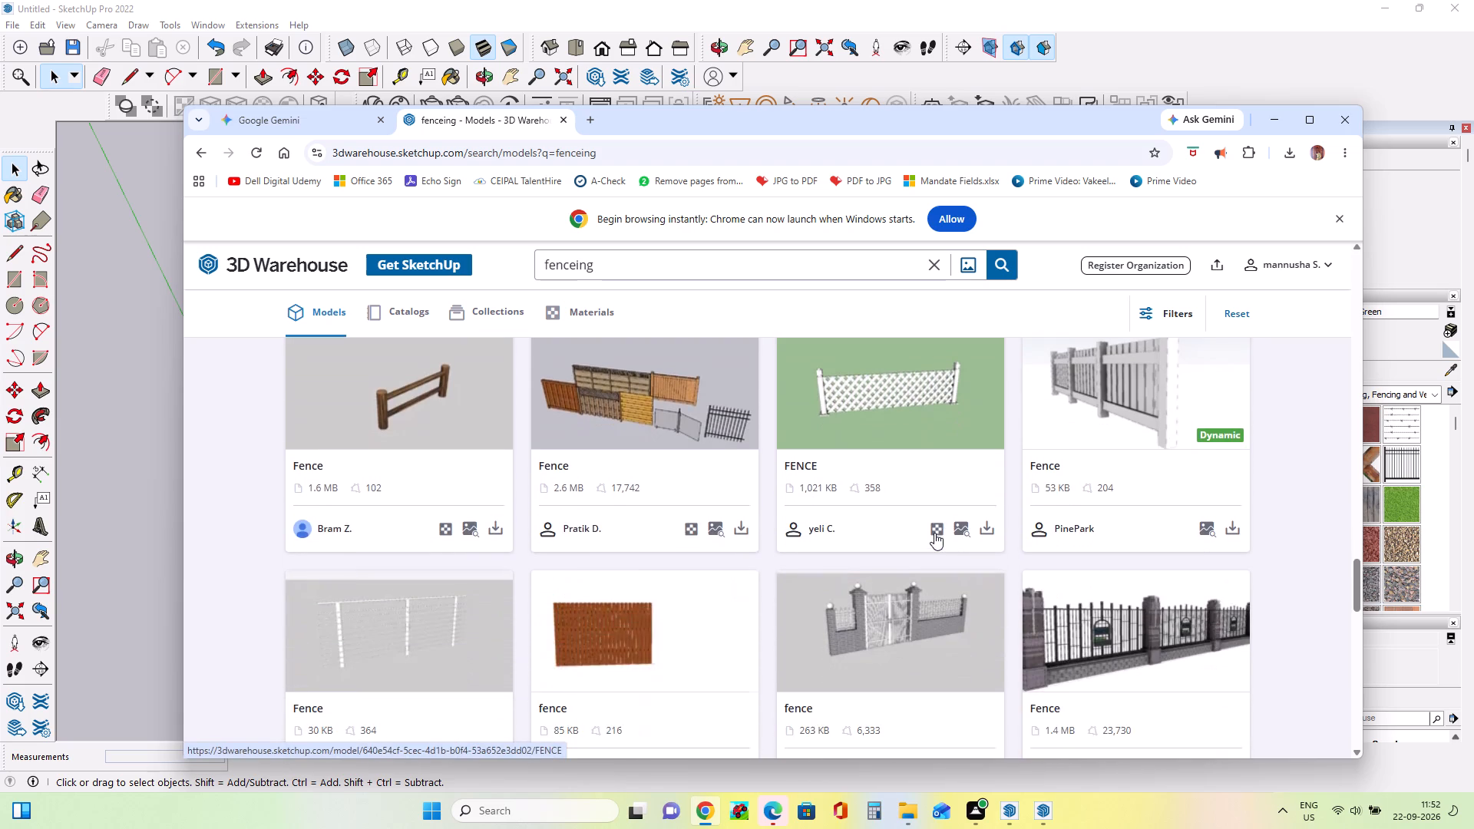
pyautogui.scroll(-3, 934, 533)
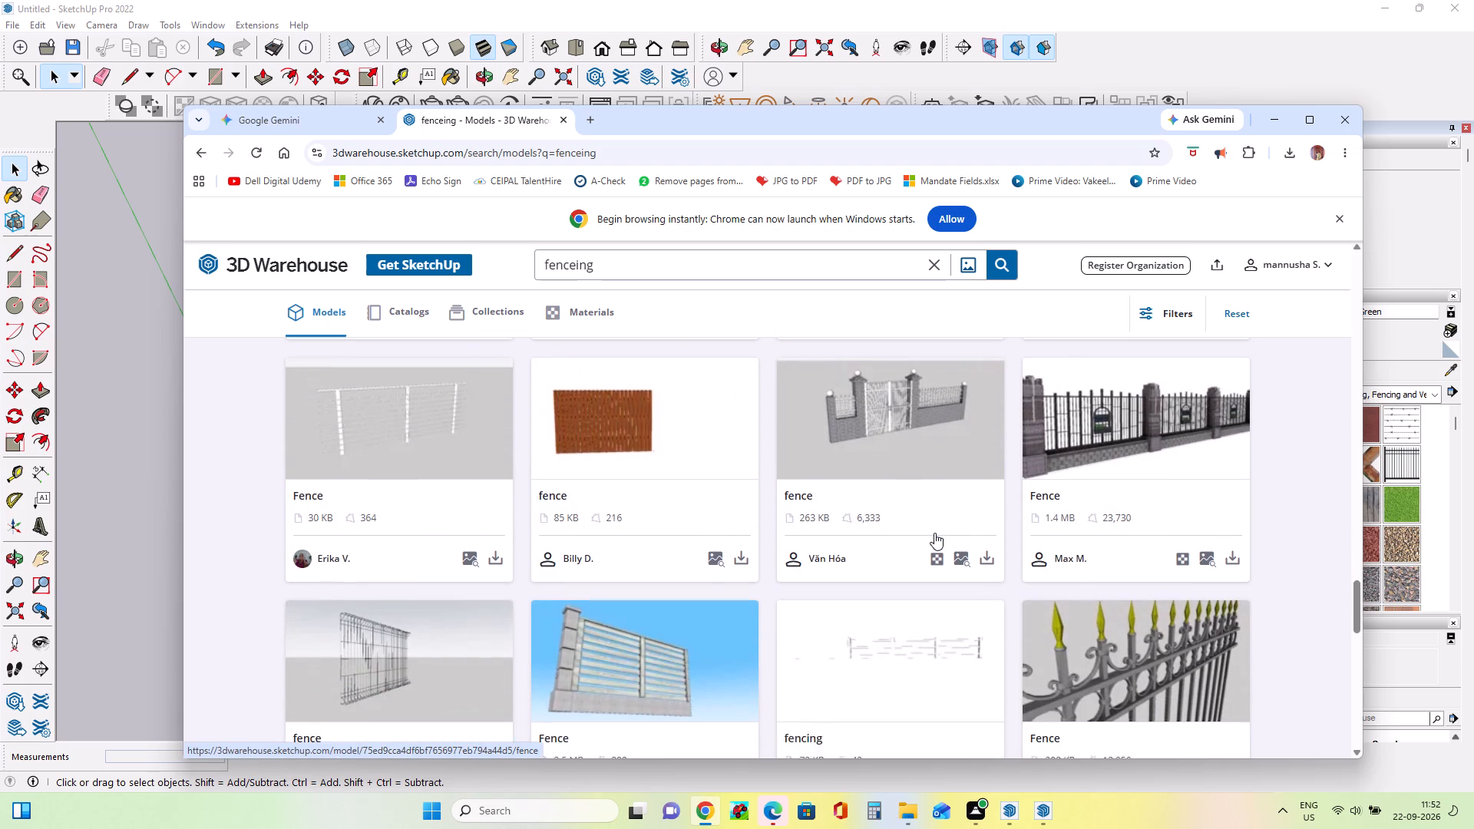
pyautogui.scroll(-4, 933, 537)
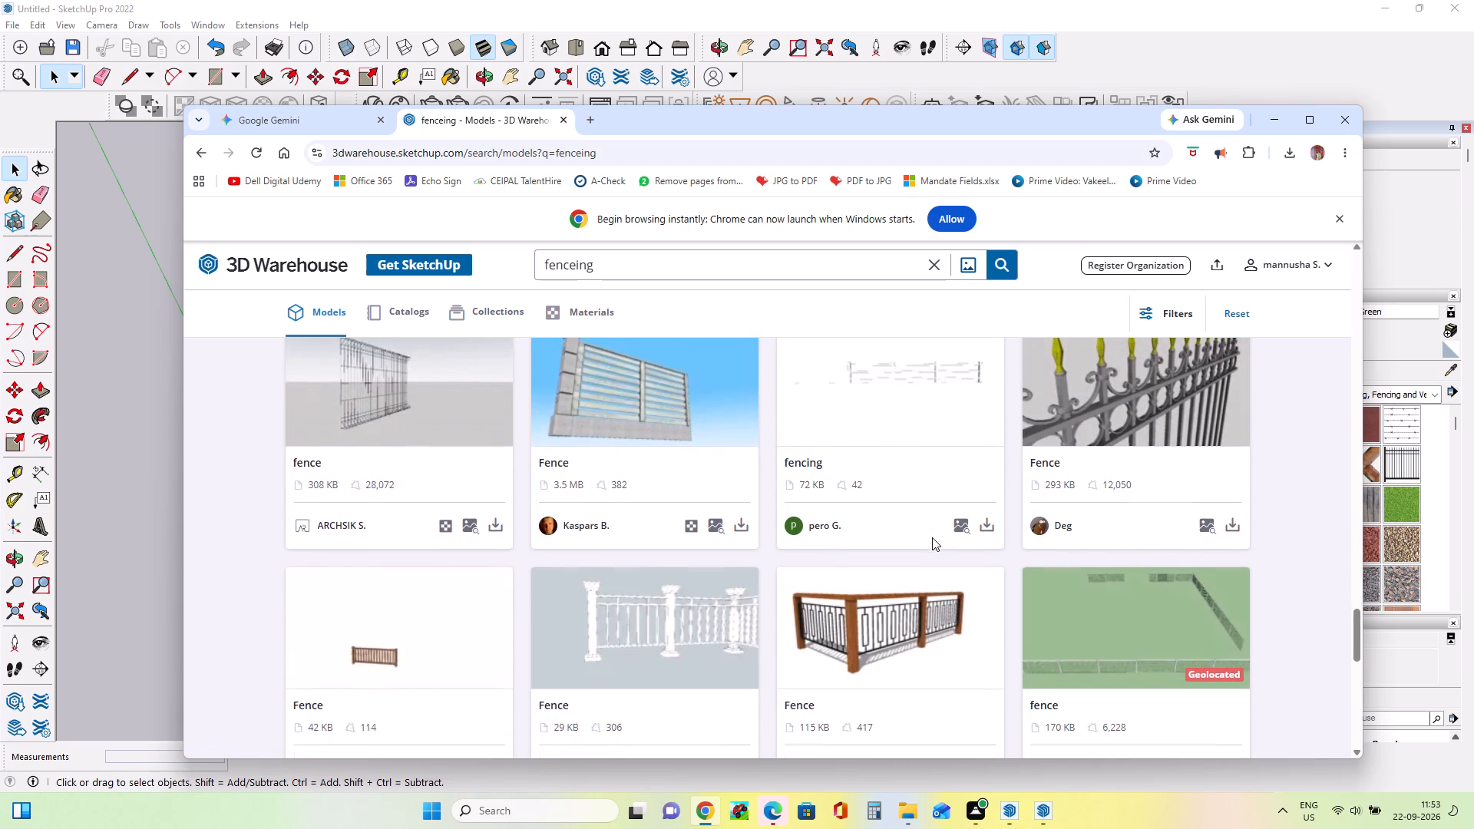
pyautogui.scroll(-2, 932, 537)
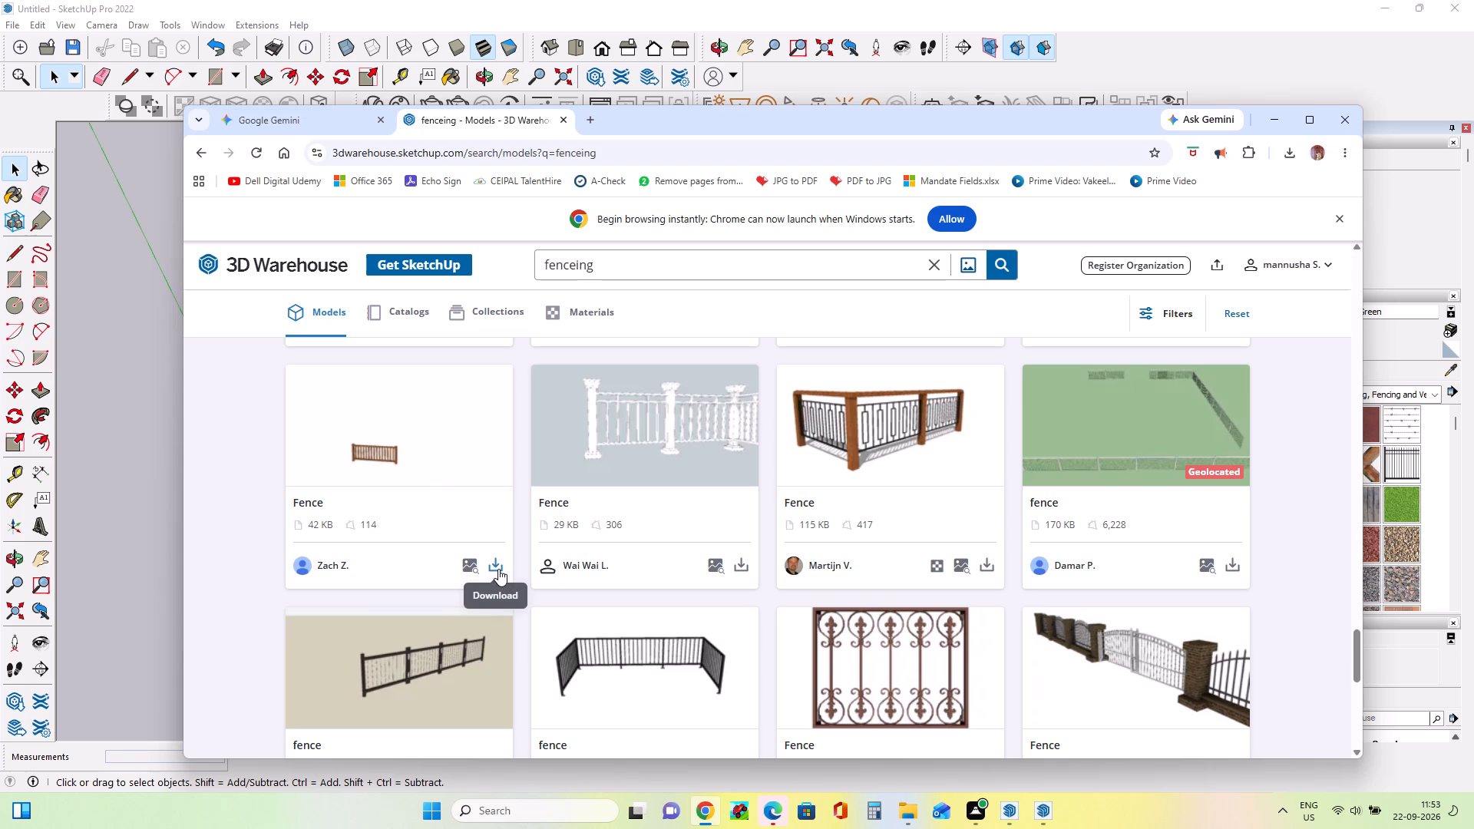
pyautogui.click(498, 569)
pyautogui.click(527, 602)
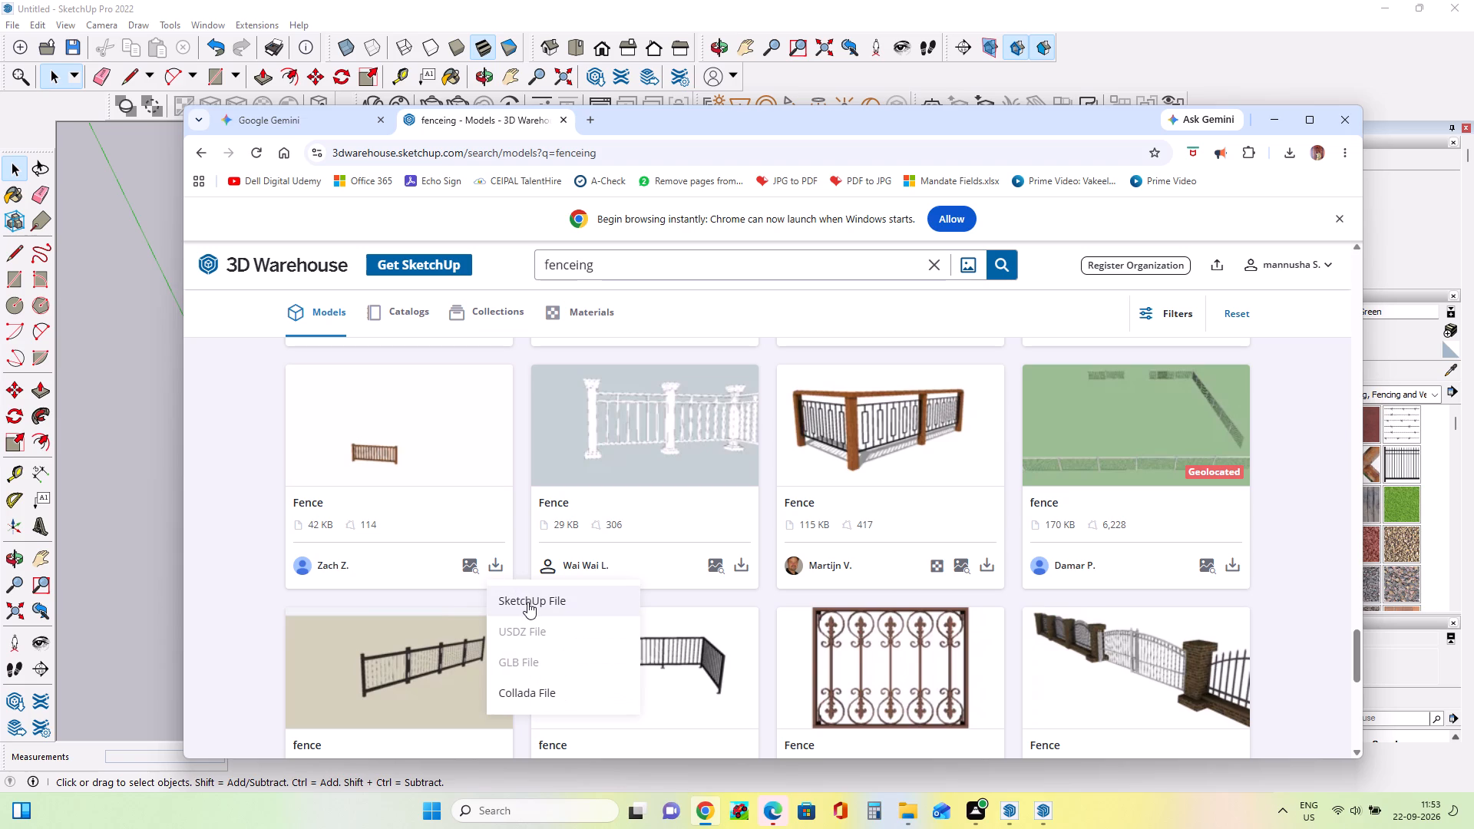
pyautogui.click(1269, 135)
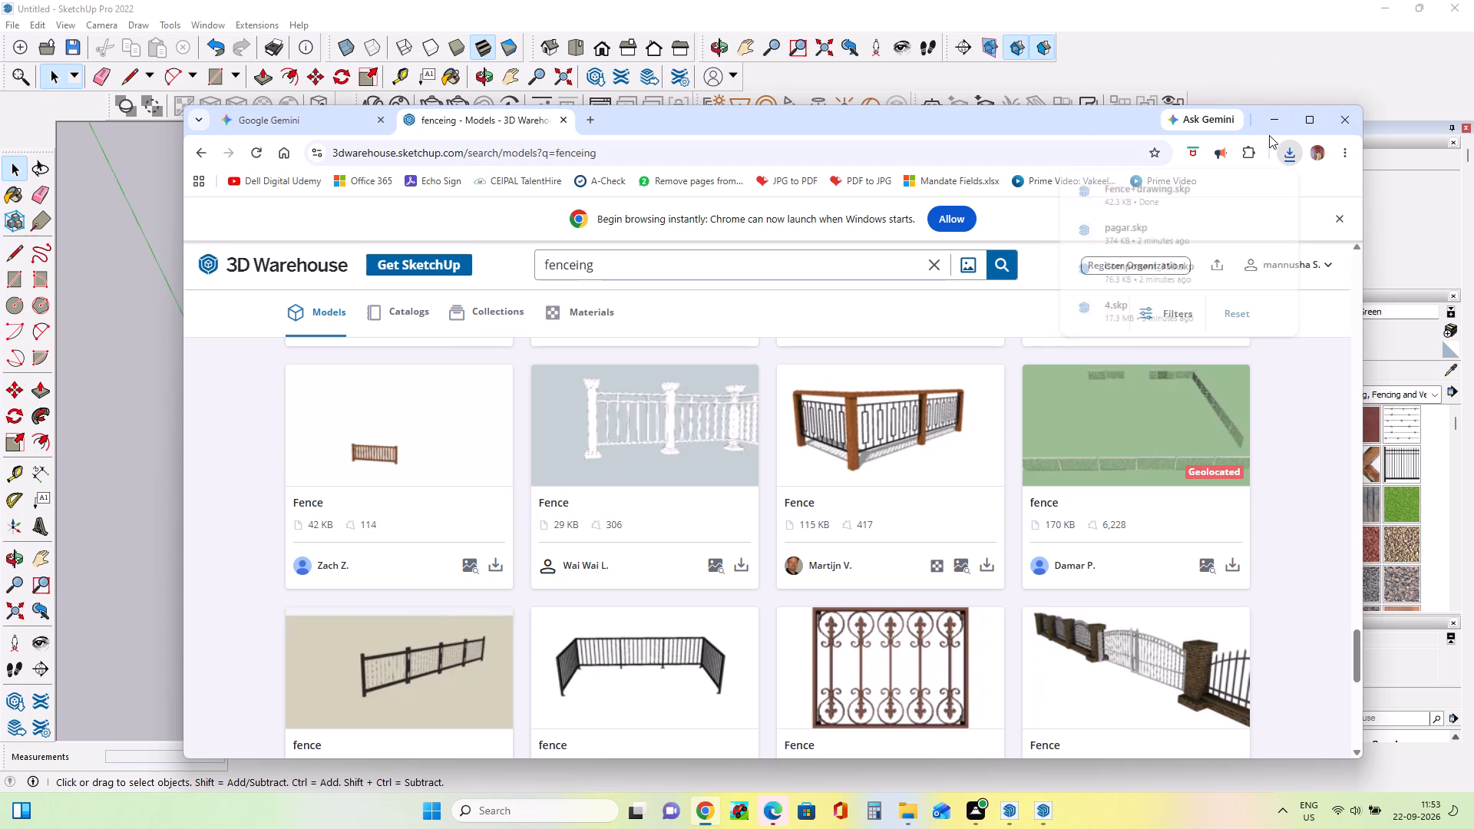
# Switch to SketchUp, import Fence+drawing from Downloads, and place it outside the house near the front corner.
pyautogui.click(1286, 121)
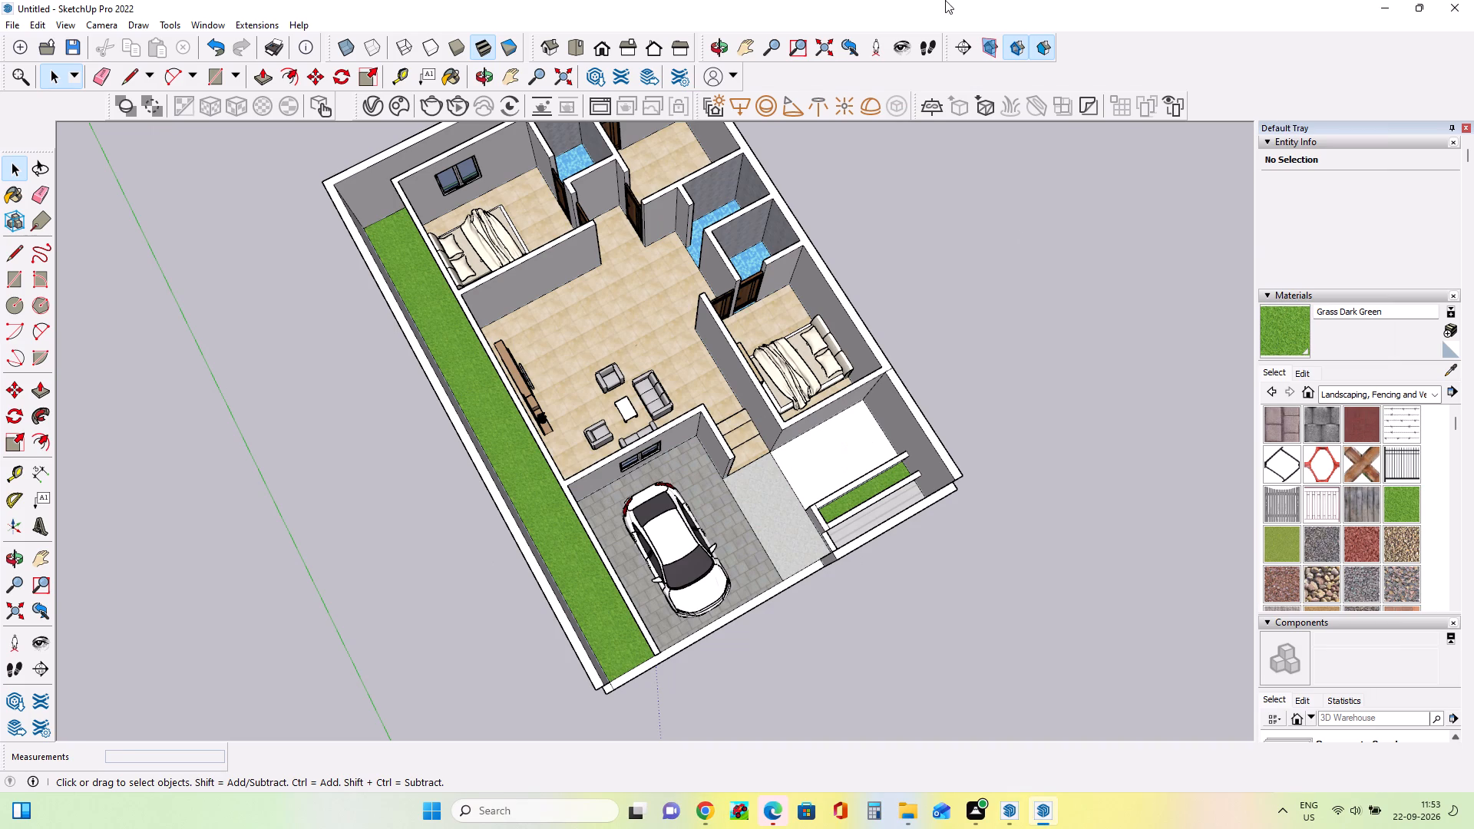
pyautogui.click(0, 28)
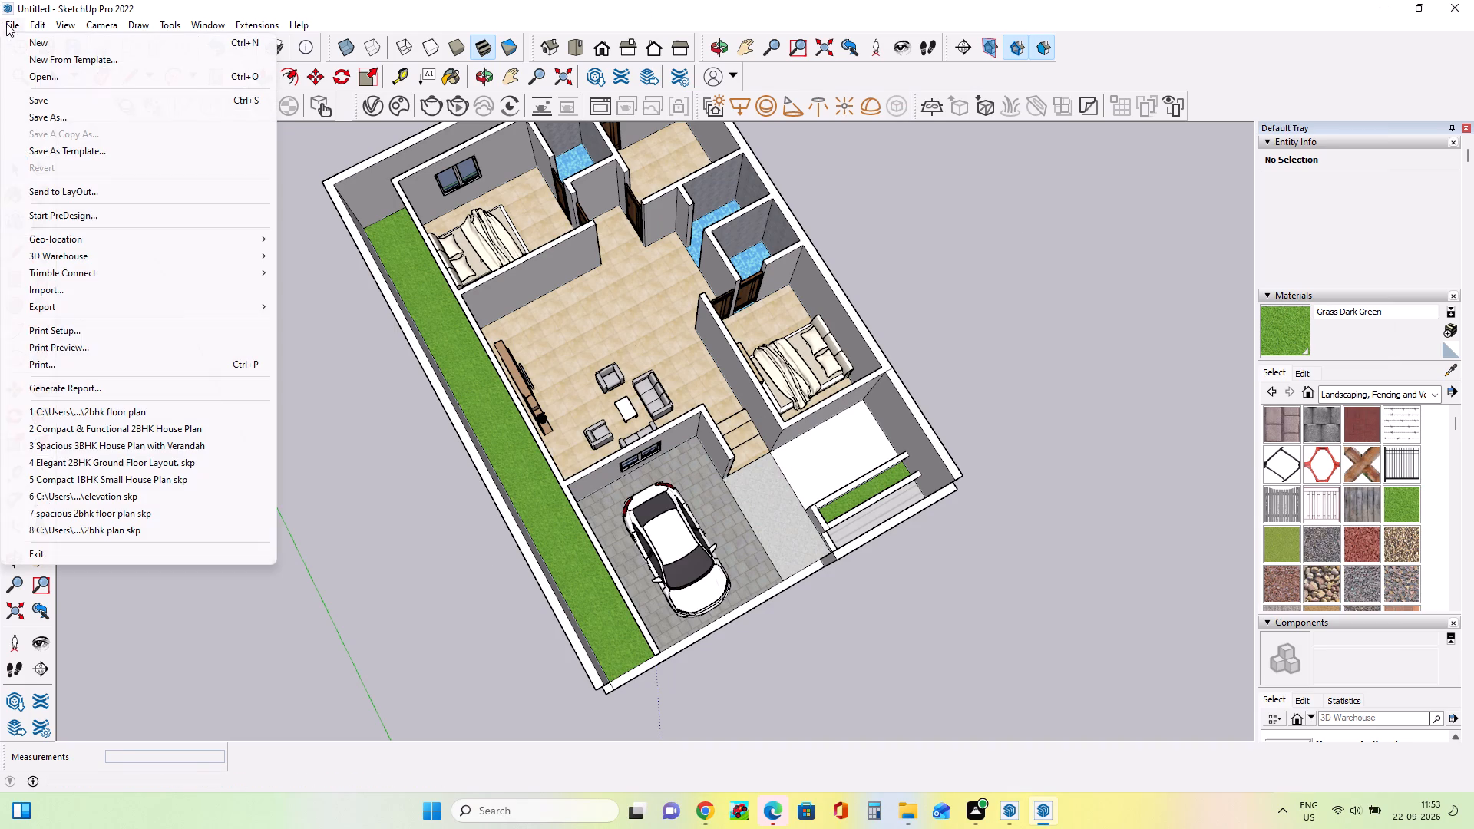
pyautogui.click(121, 289)
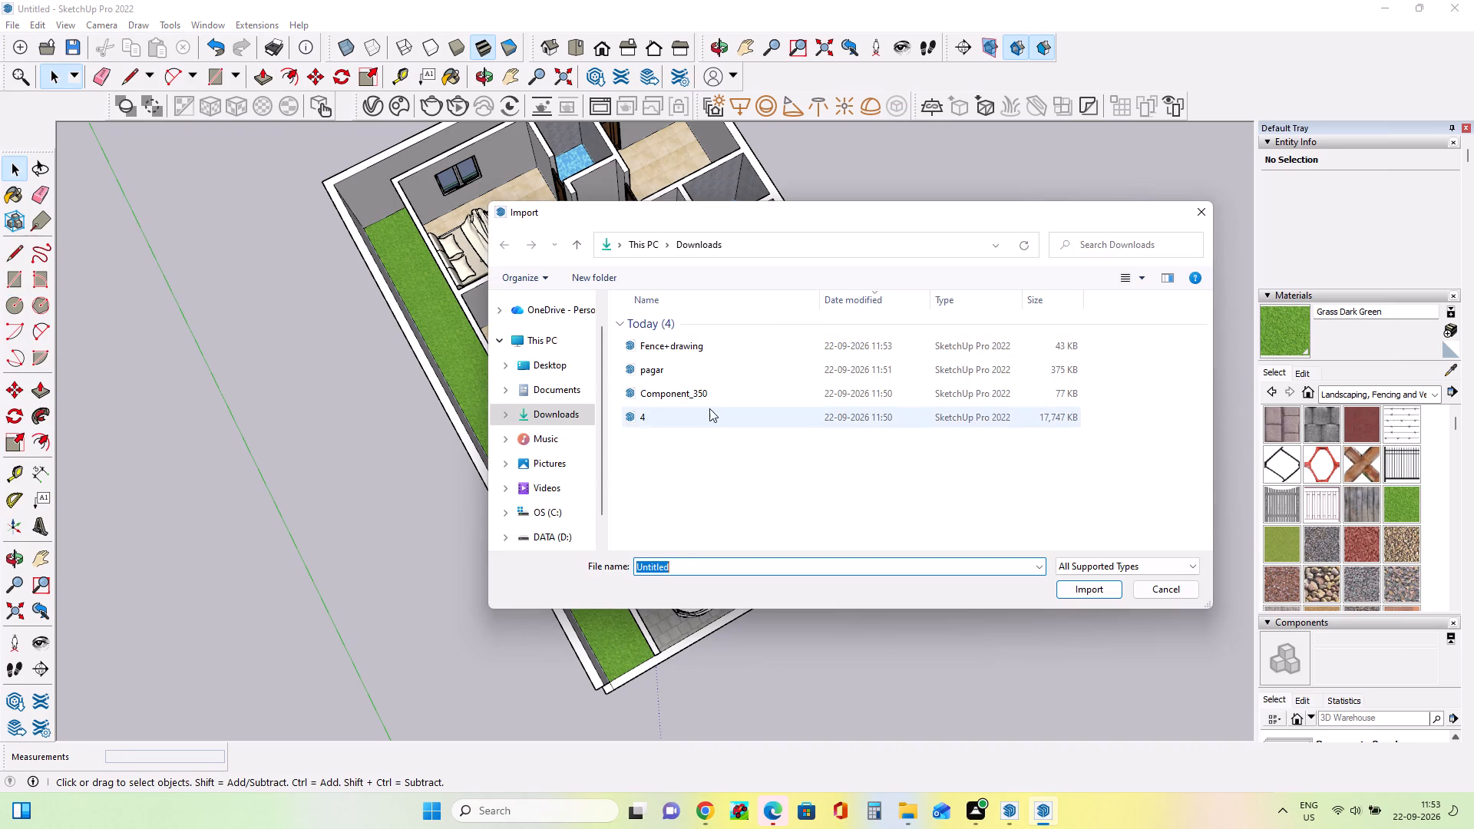
pyautogui.click(734, 347)
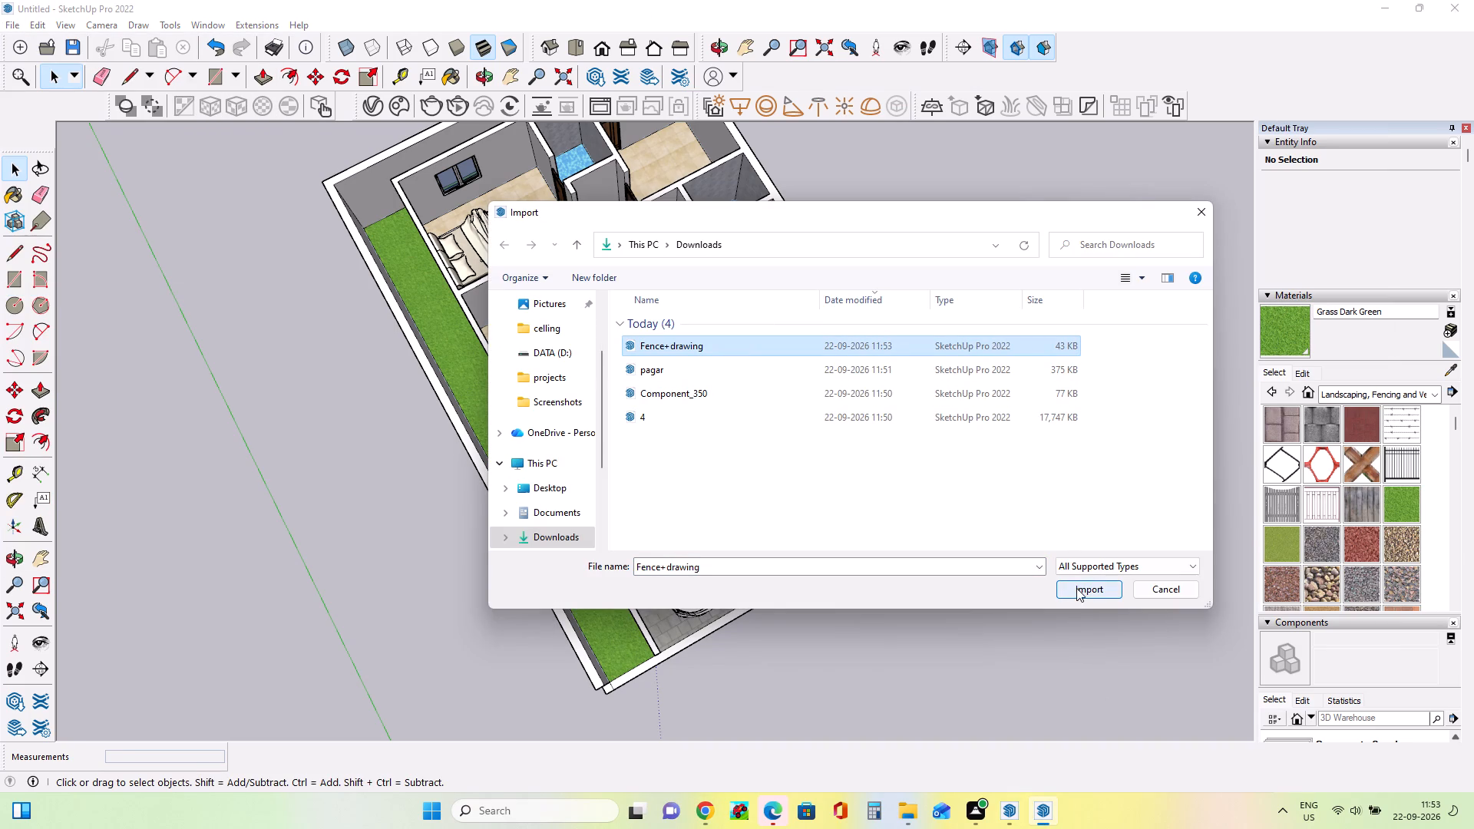
pyautogui.click(1076, 588)
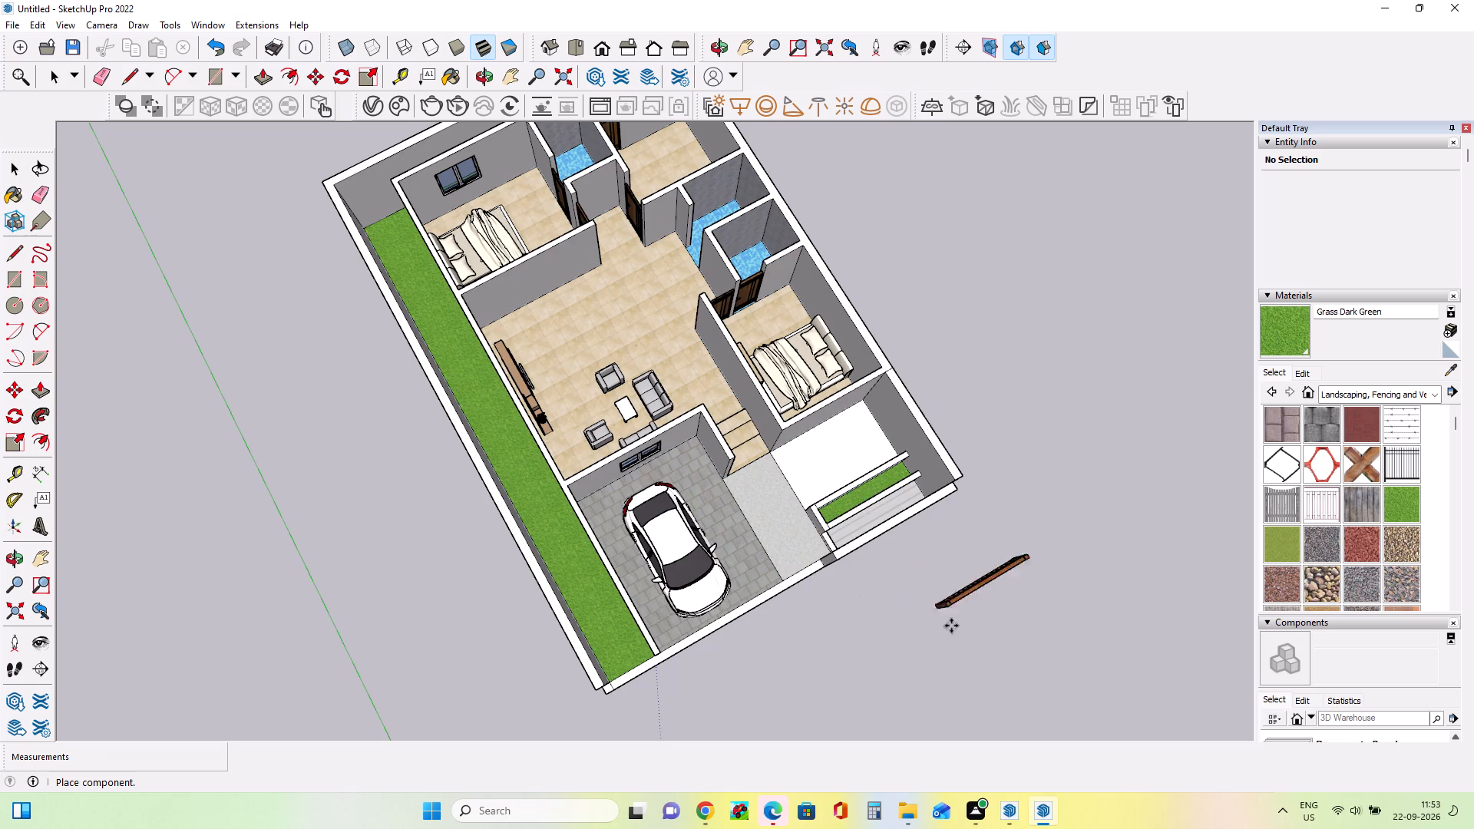
pyautogui.moveTo(951, 626); pyautogui.dragTo(848, 442, button='middle')
pyautogui.click(981, 497)
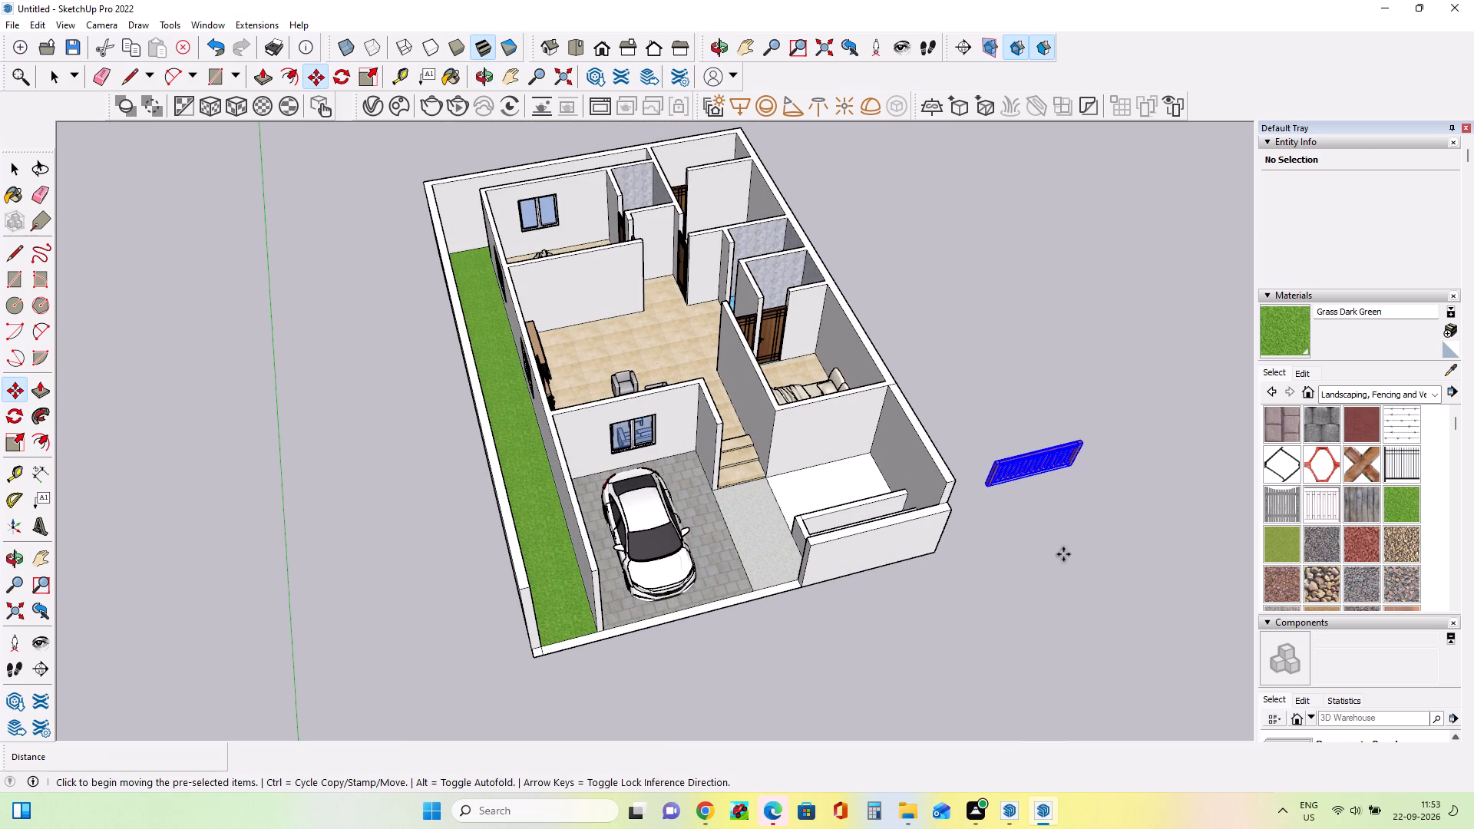
# Rotate the imported fence 90 degrees in plan so it runs parallel to the side of the car parking.
pyautogui.click(15, 411)
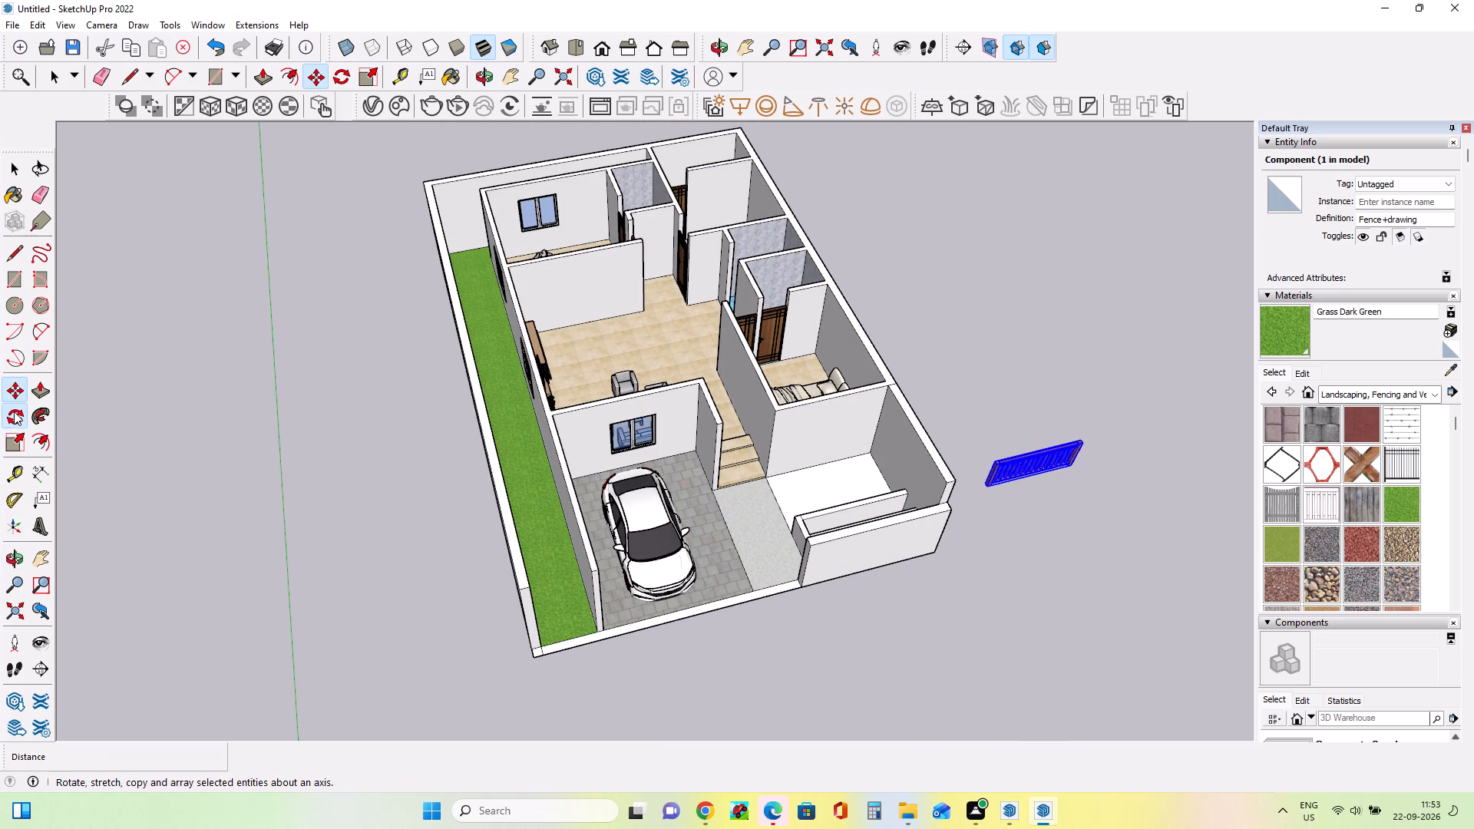
pyautogui.click(1010, 523)
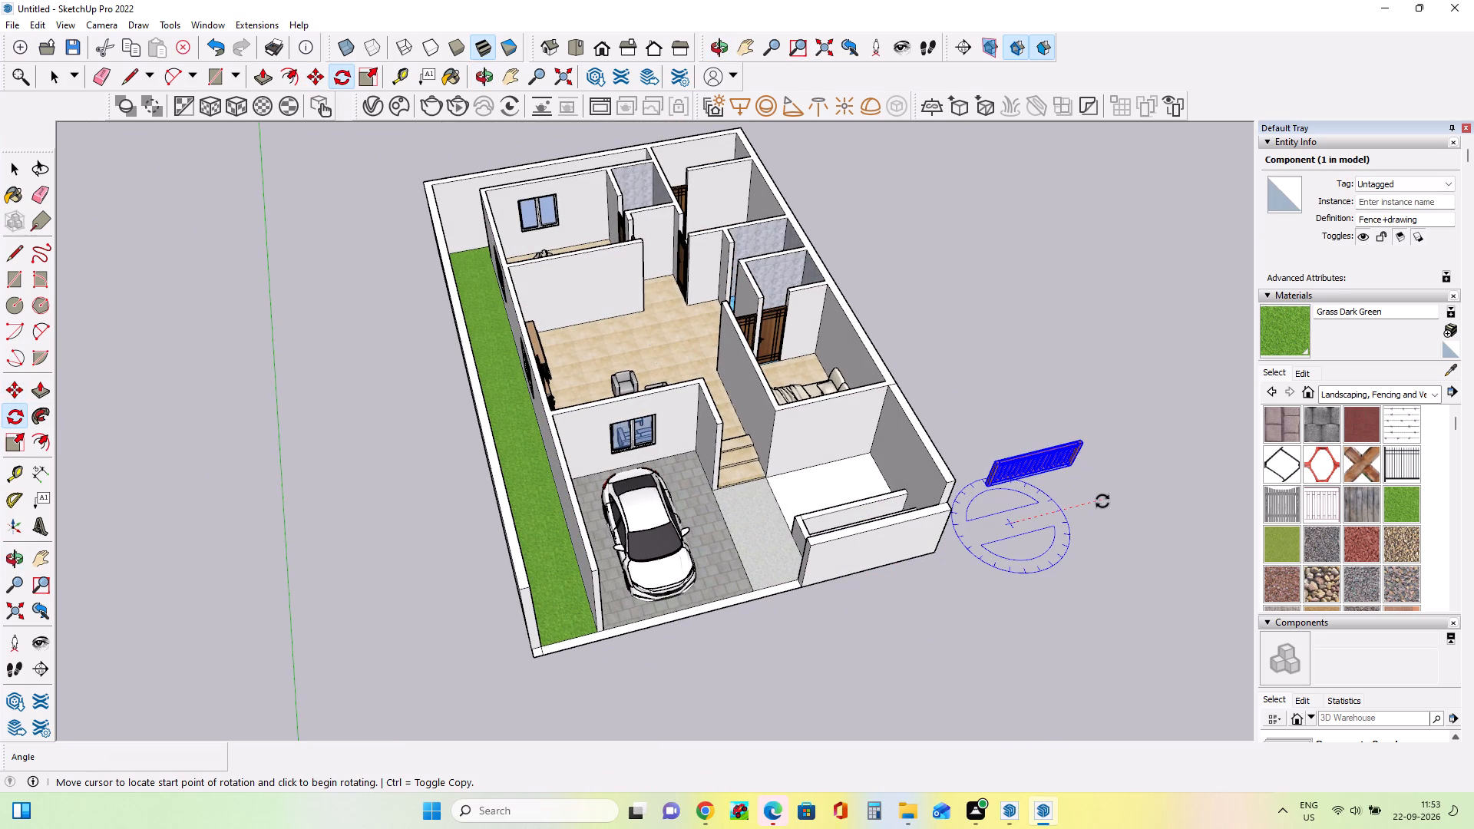
pyautogui.click(1102, 501)
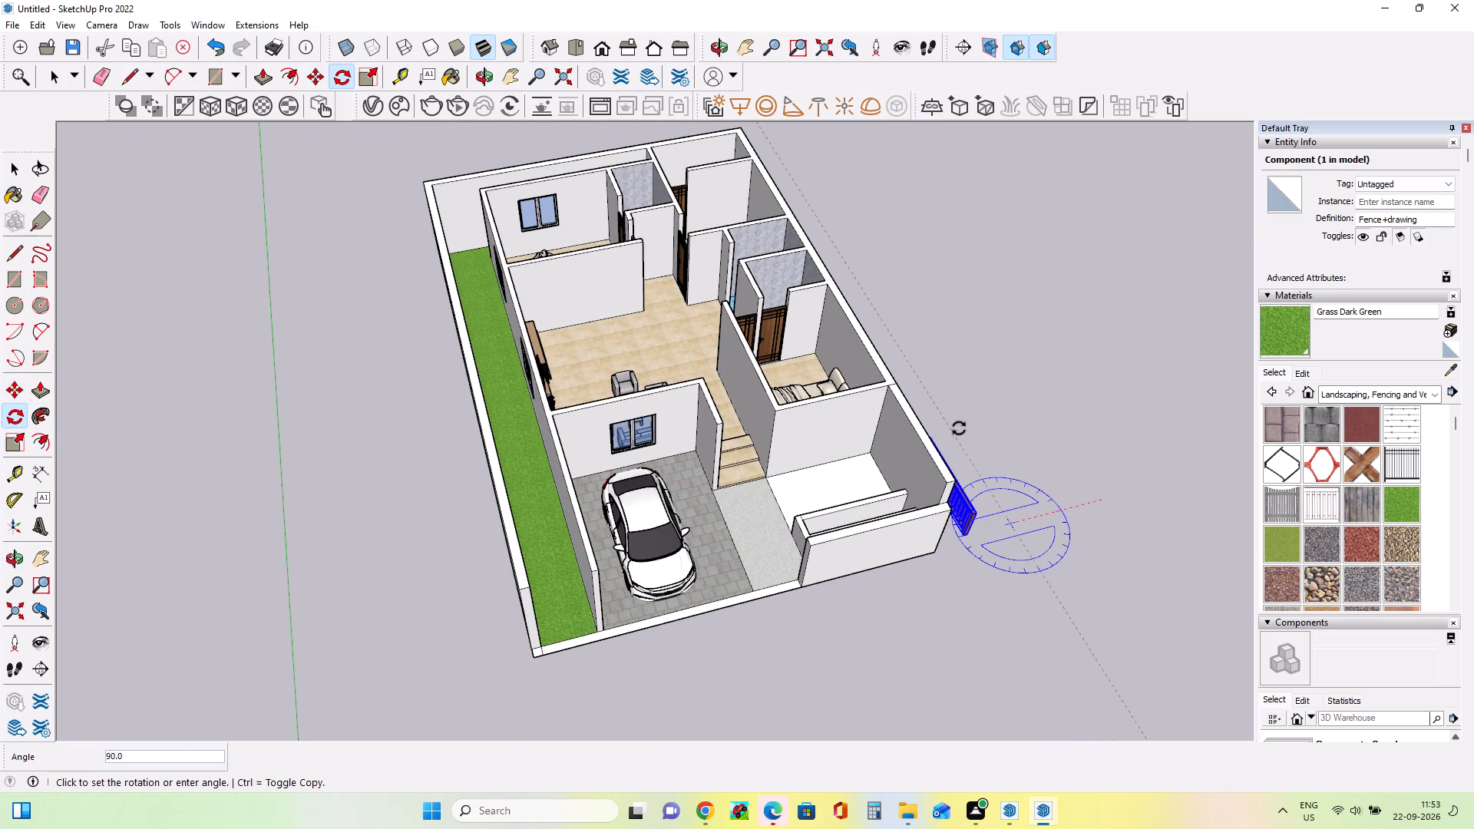
pyautogui.click(958, 431)
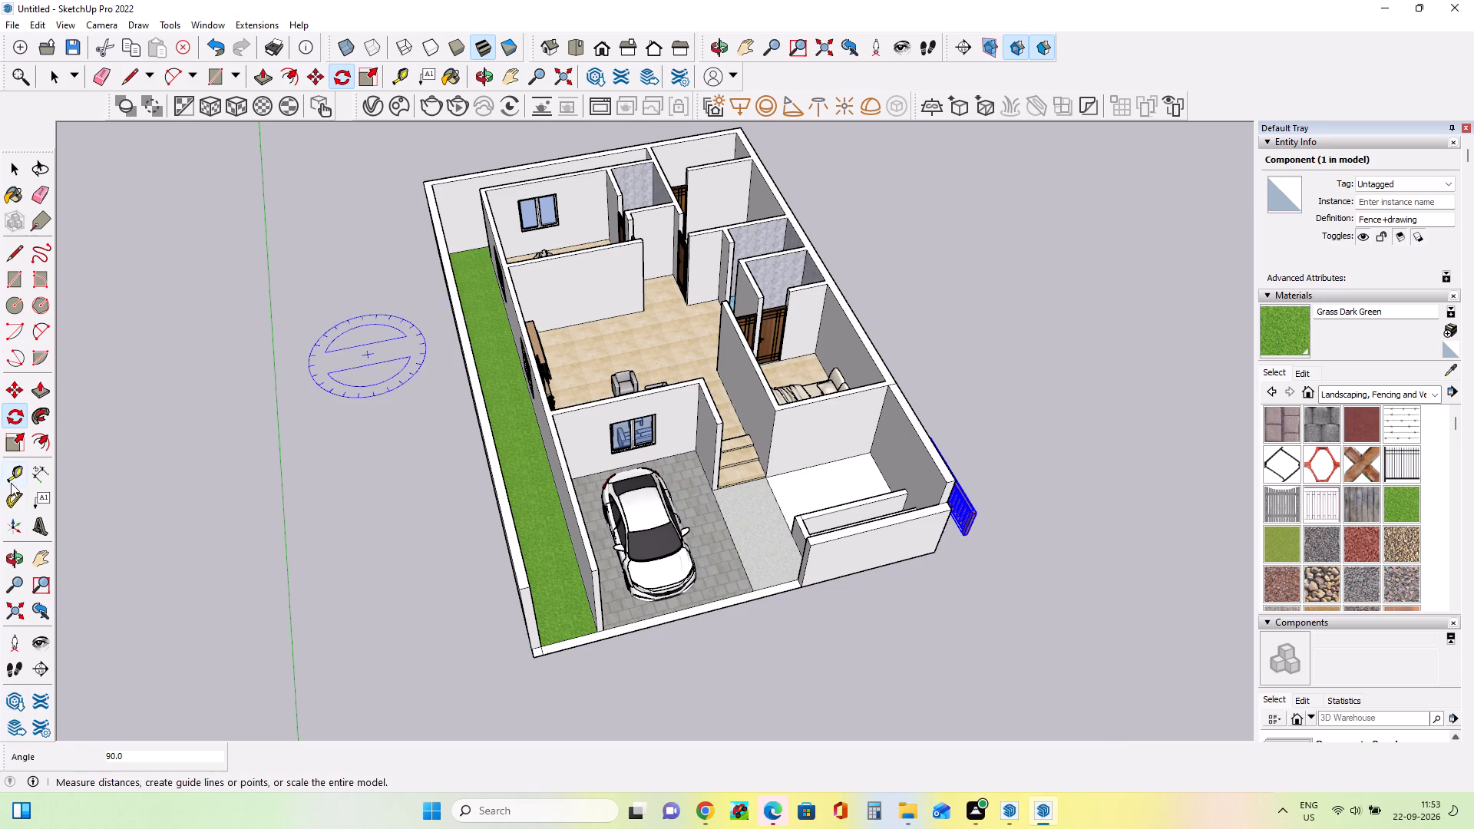
# Move the fence onto the line between the car parking and tiled path, with its end against the wall beside the steps.
pyautogui.click(7, 390)
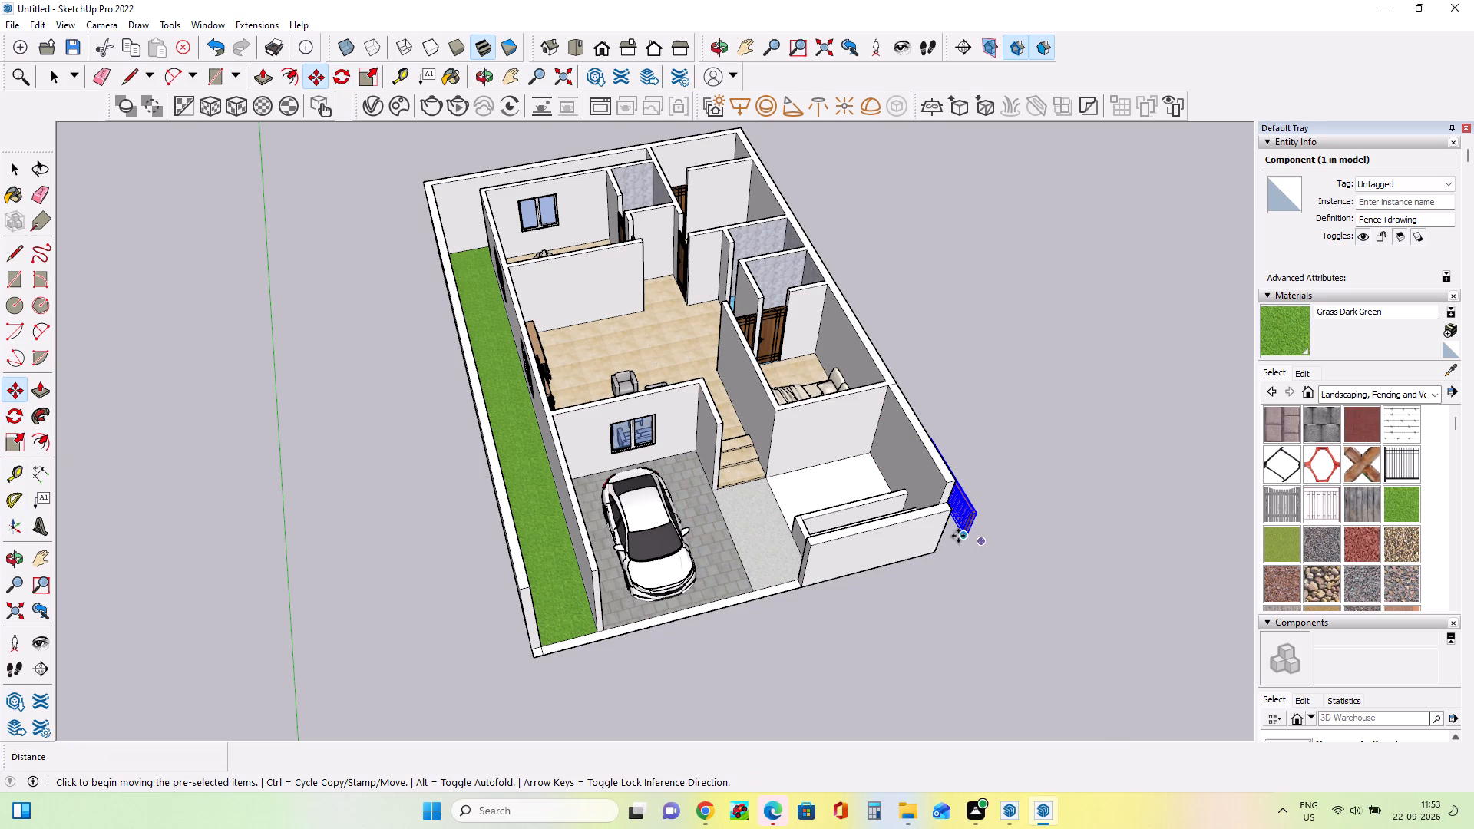
pyautogui.click(960, 536)
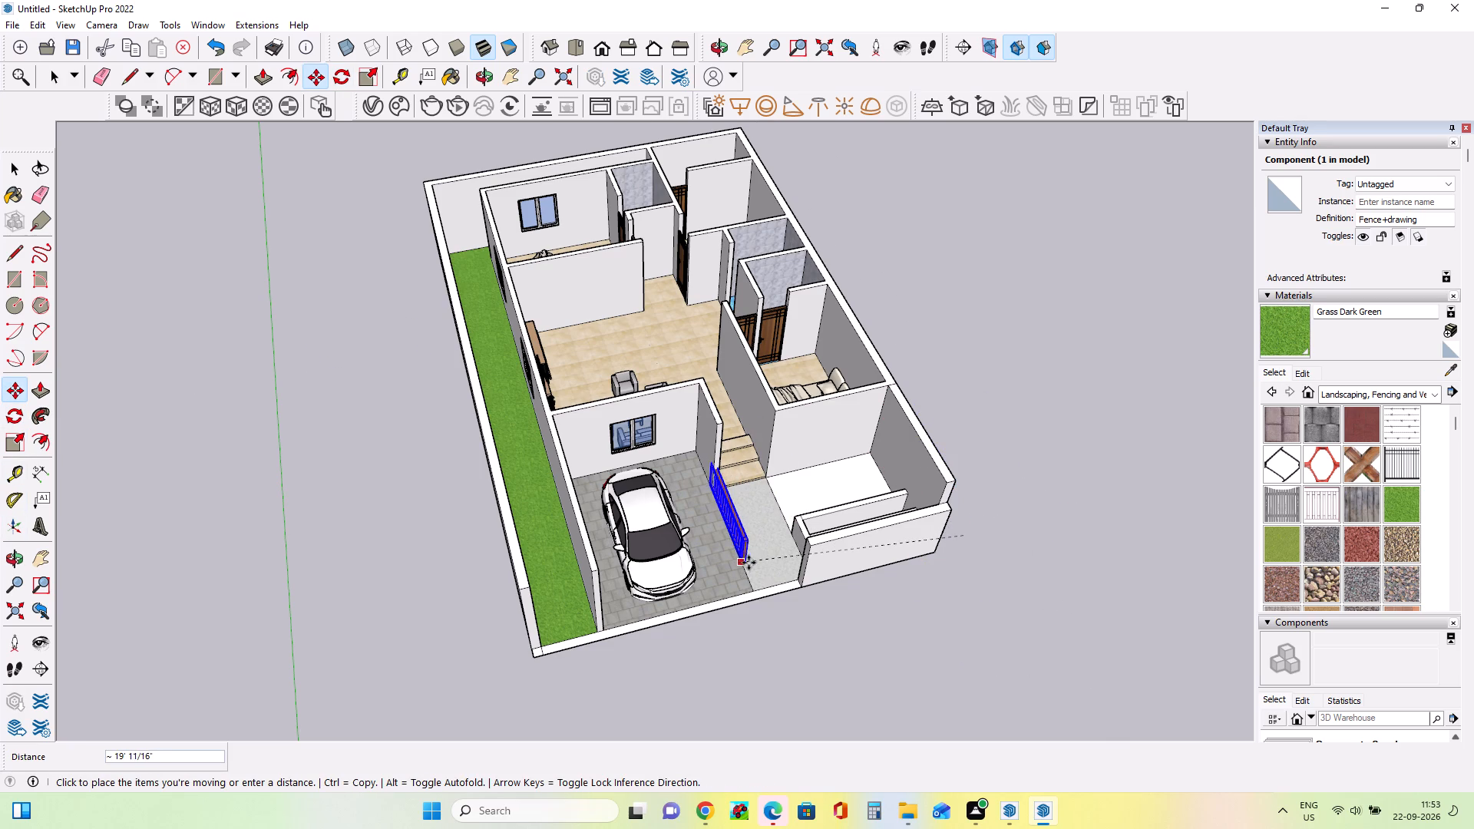
pyautogui.click(749, 575)
pyautogui.moveTo(798, 583); pyautogui.dragTo(497, 601, button='middle')
pyautogui.scroll(13, 626, 560)
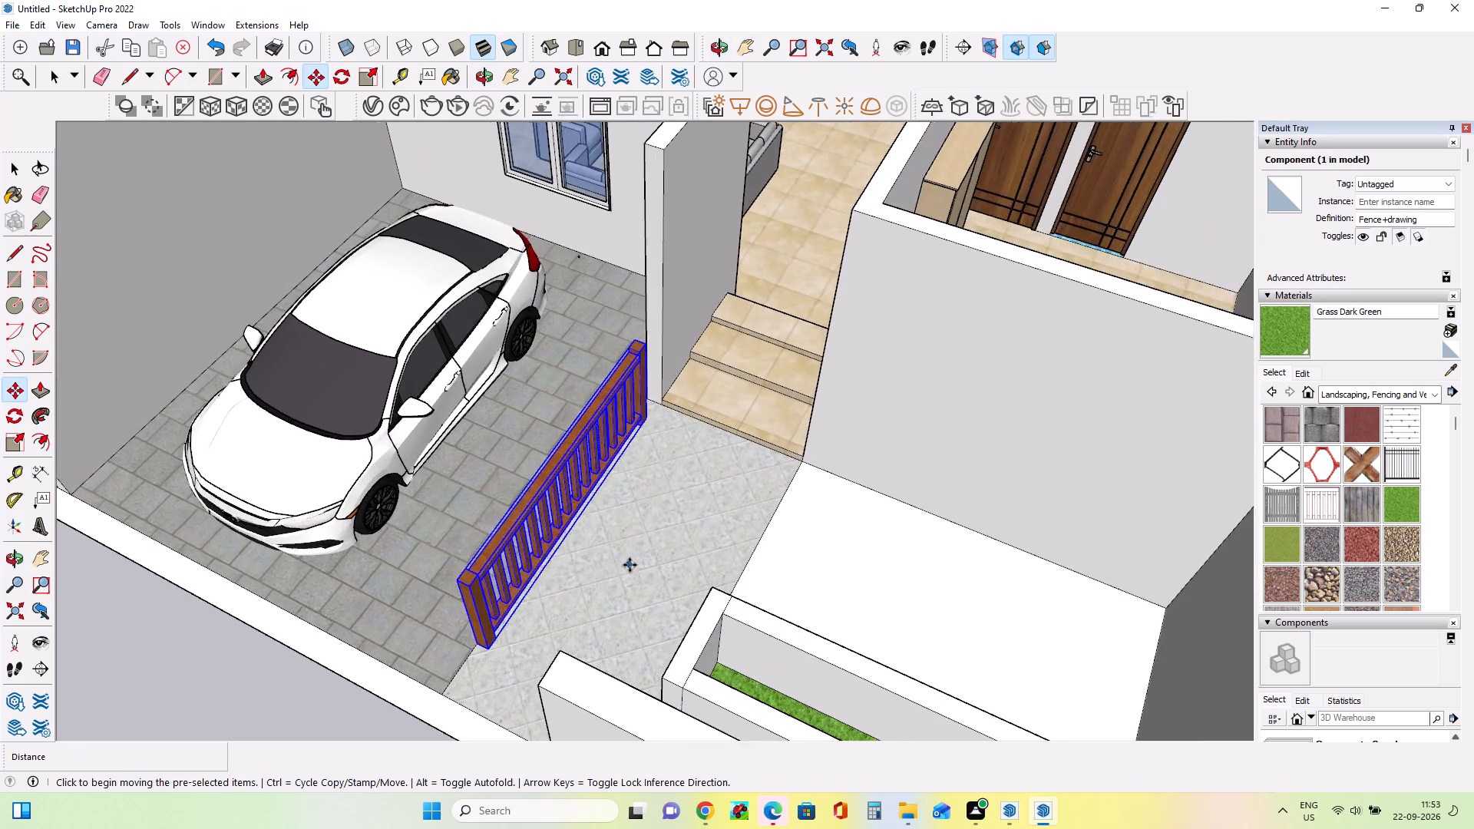
pyautogui.moveTo(630, 565); pyautogui.dragTo(500, 583, button='middle')
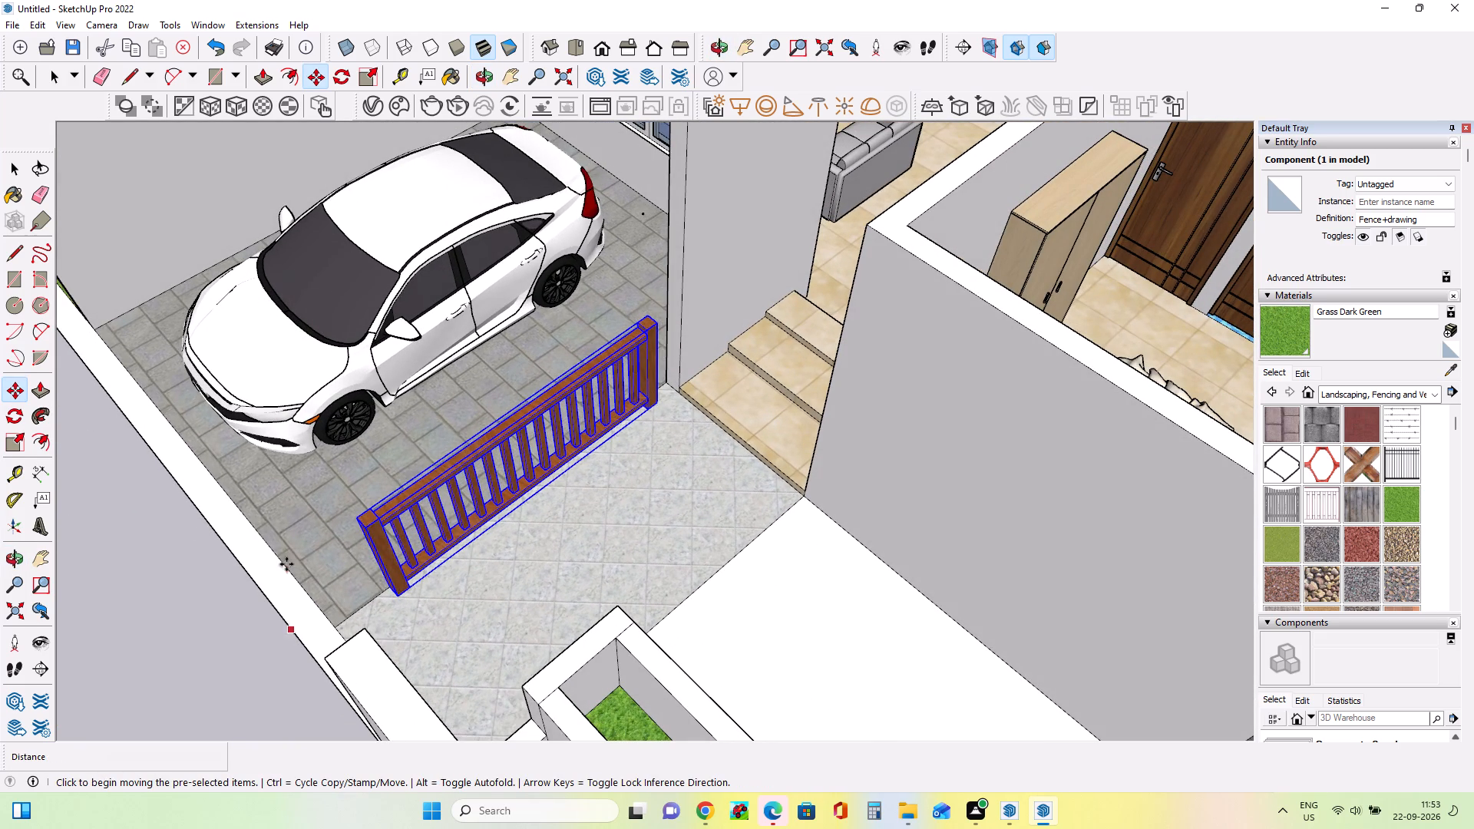
pyautogui.click(656, 405)
pyautogui.click(679, 387)
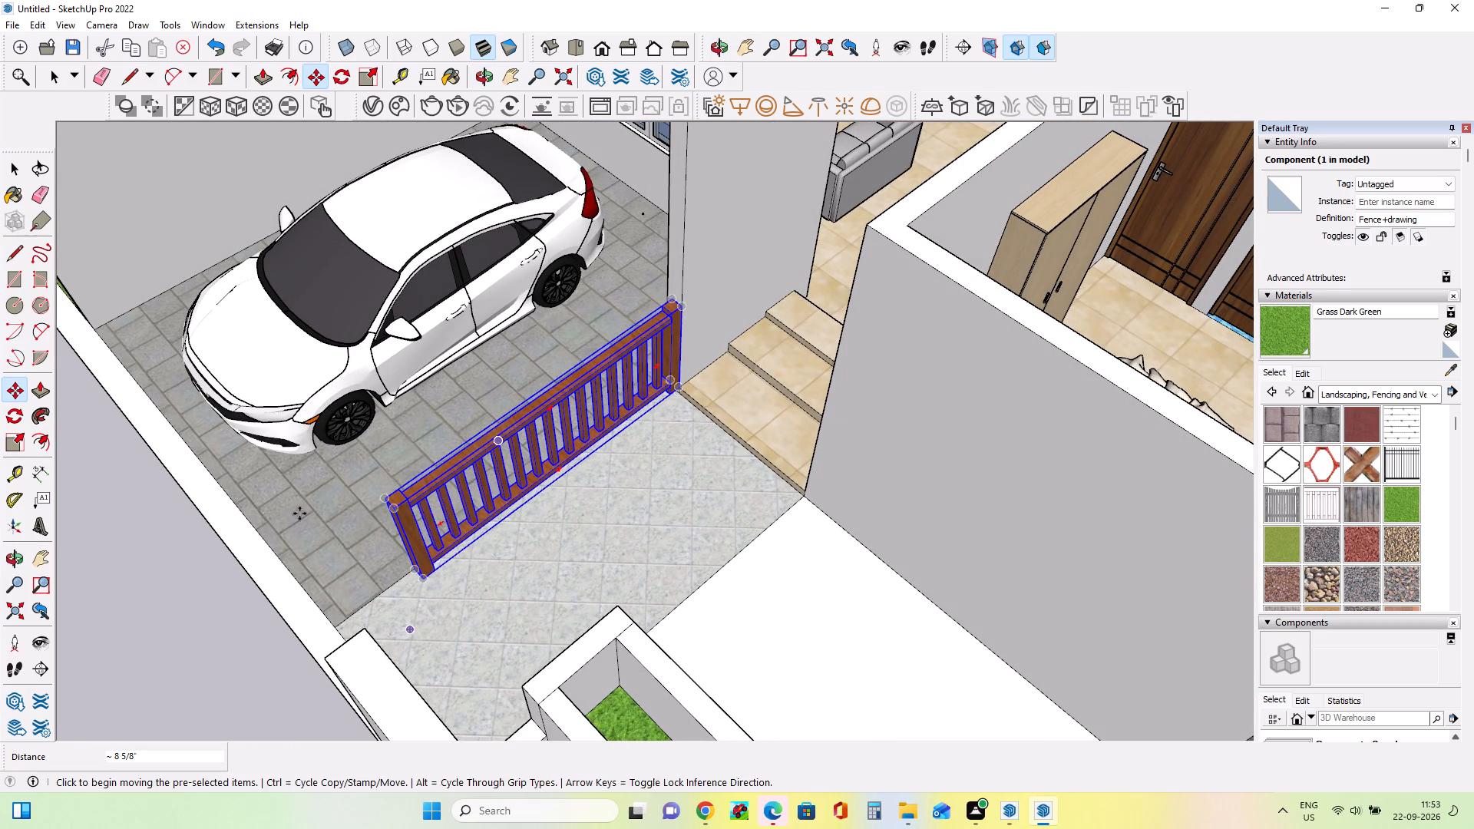
# Stretch the wooden fence lengthwise by a scale factor of about 1.27, extending its free end to the front edge of the parking.
pyautogui.click(15, 443)
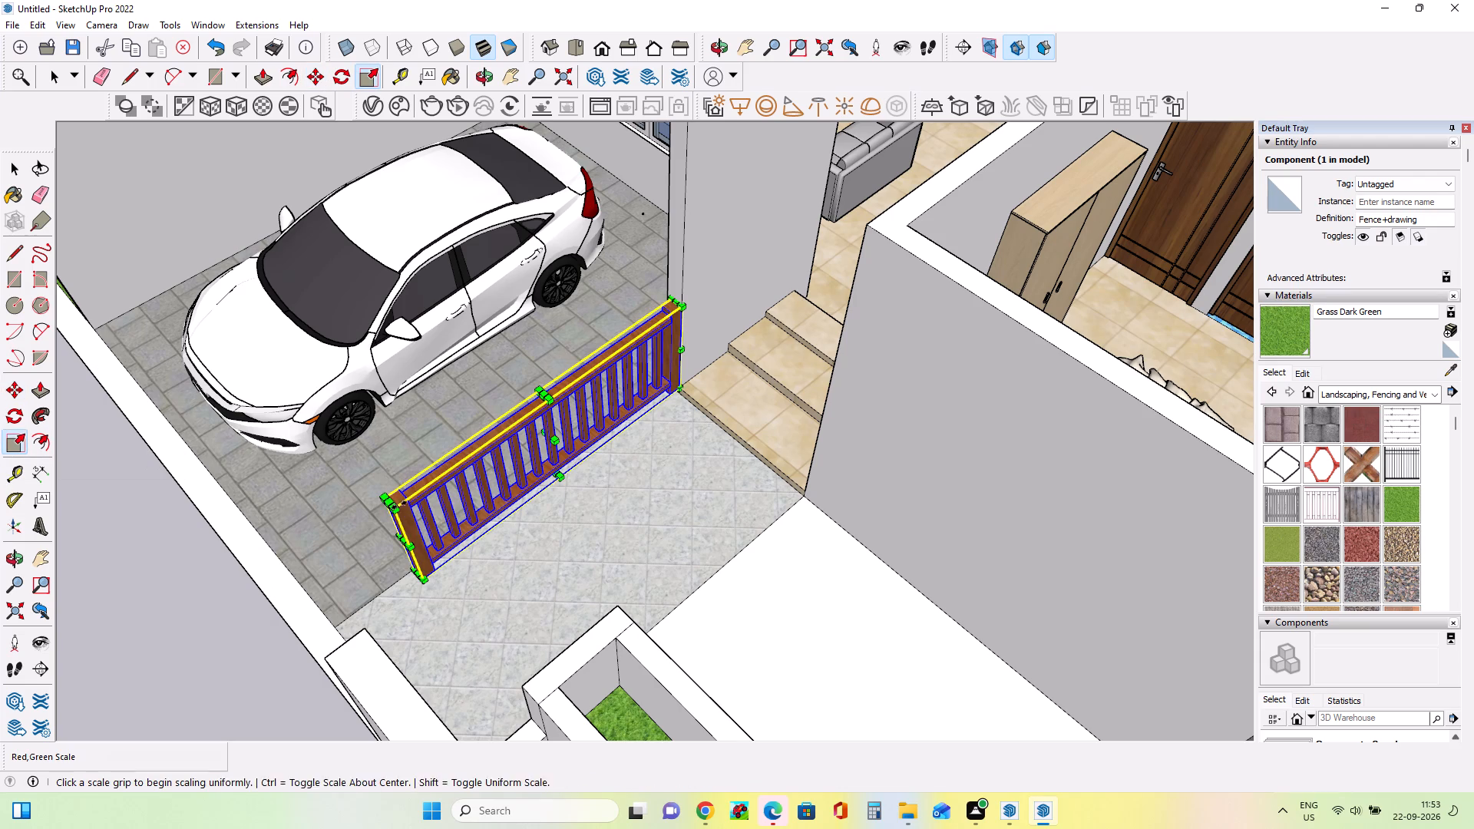
pyautogui.click(400, 540)
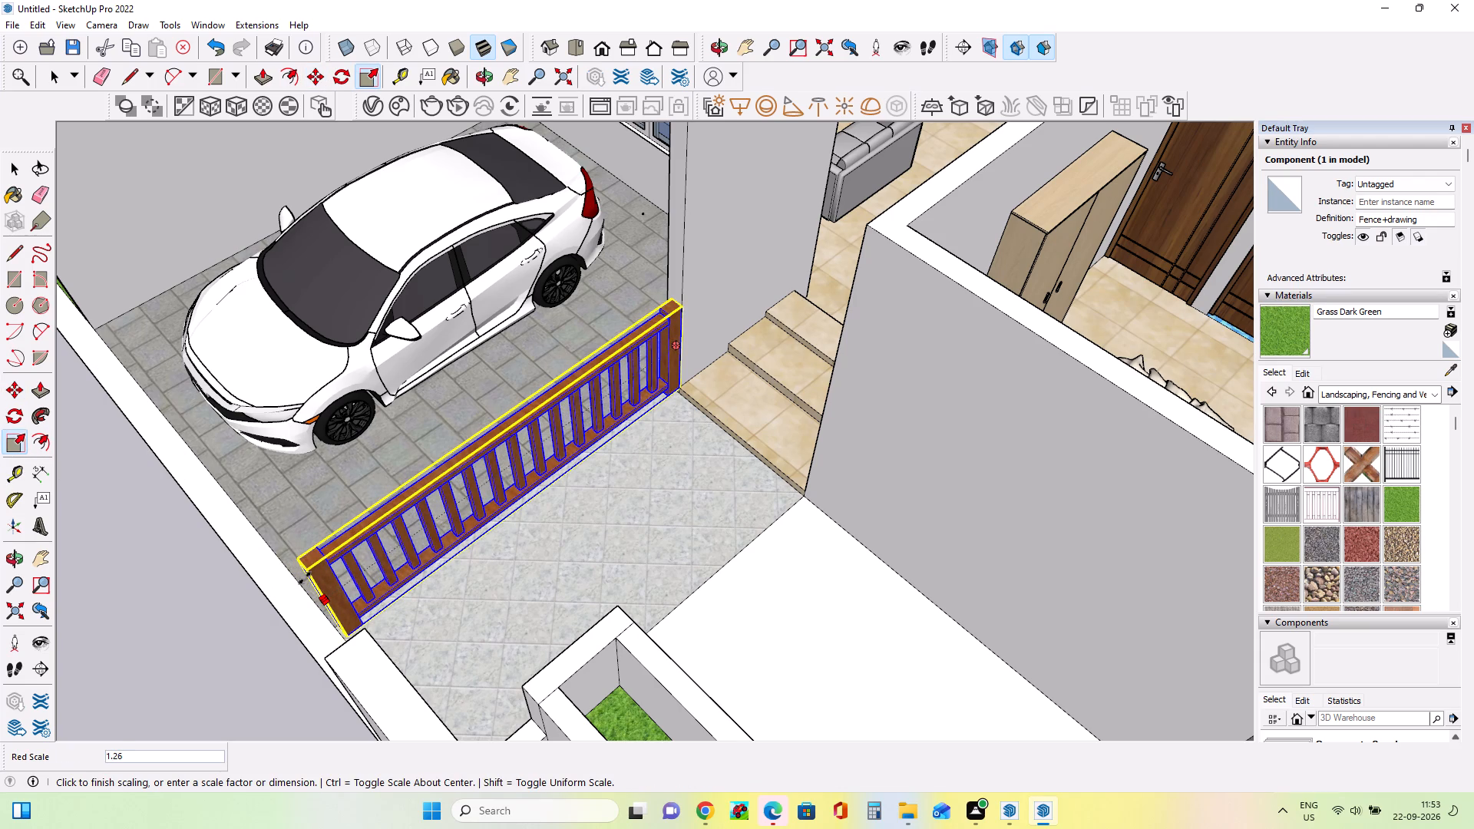
pyautogui.click(302, 580)
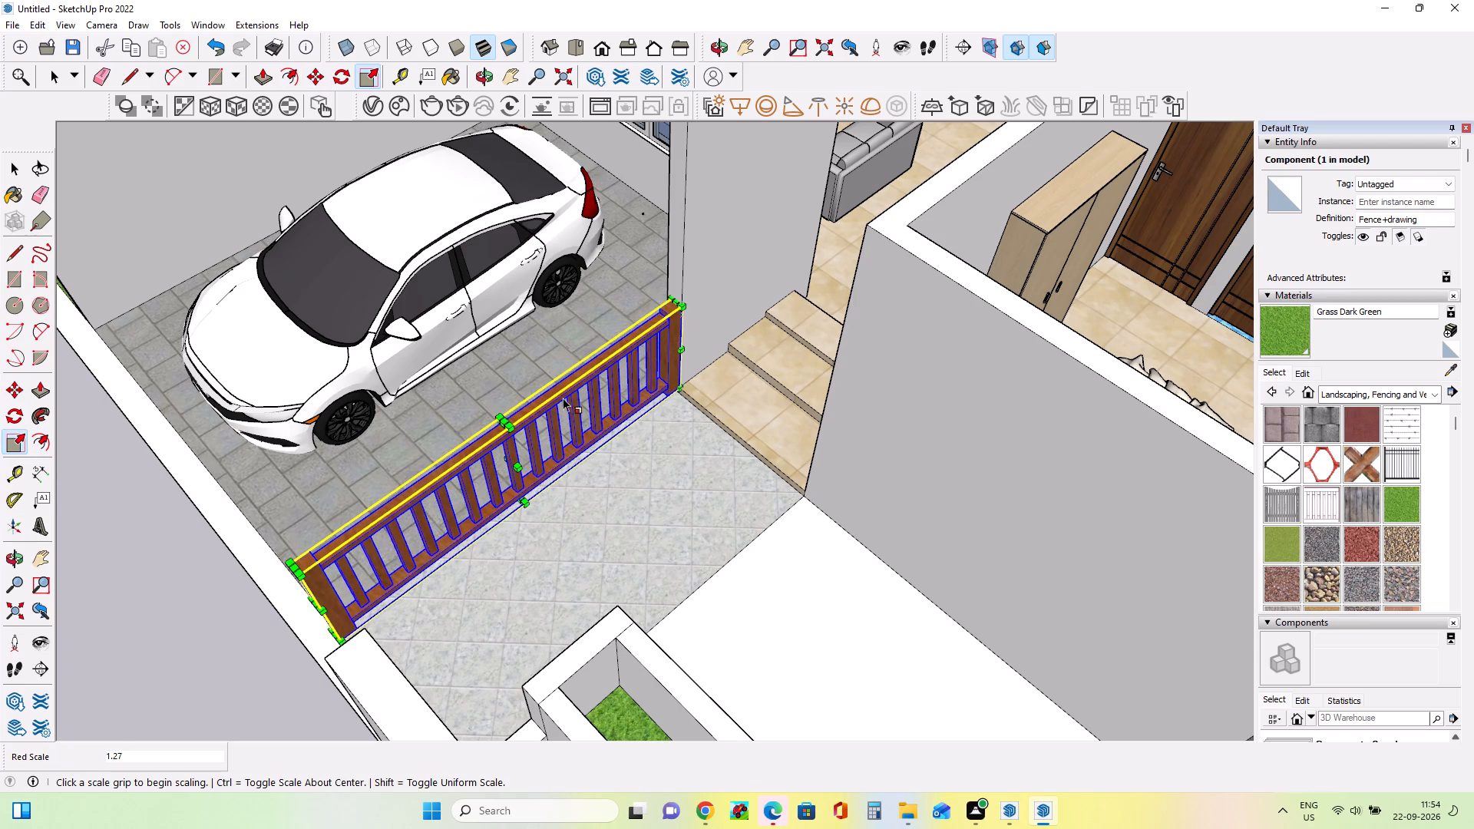
# Scale the wooden fence's thickness and height together by factors of about -0.63 and 1.73, and deselect it.
pyautogui.click(495, 418)
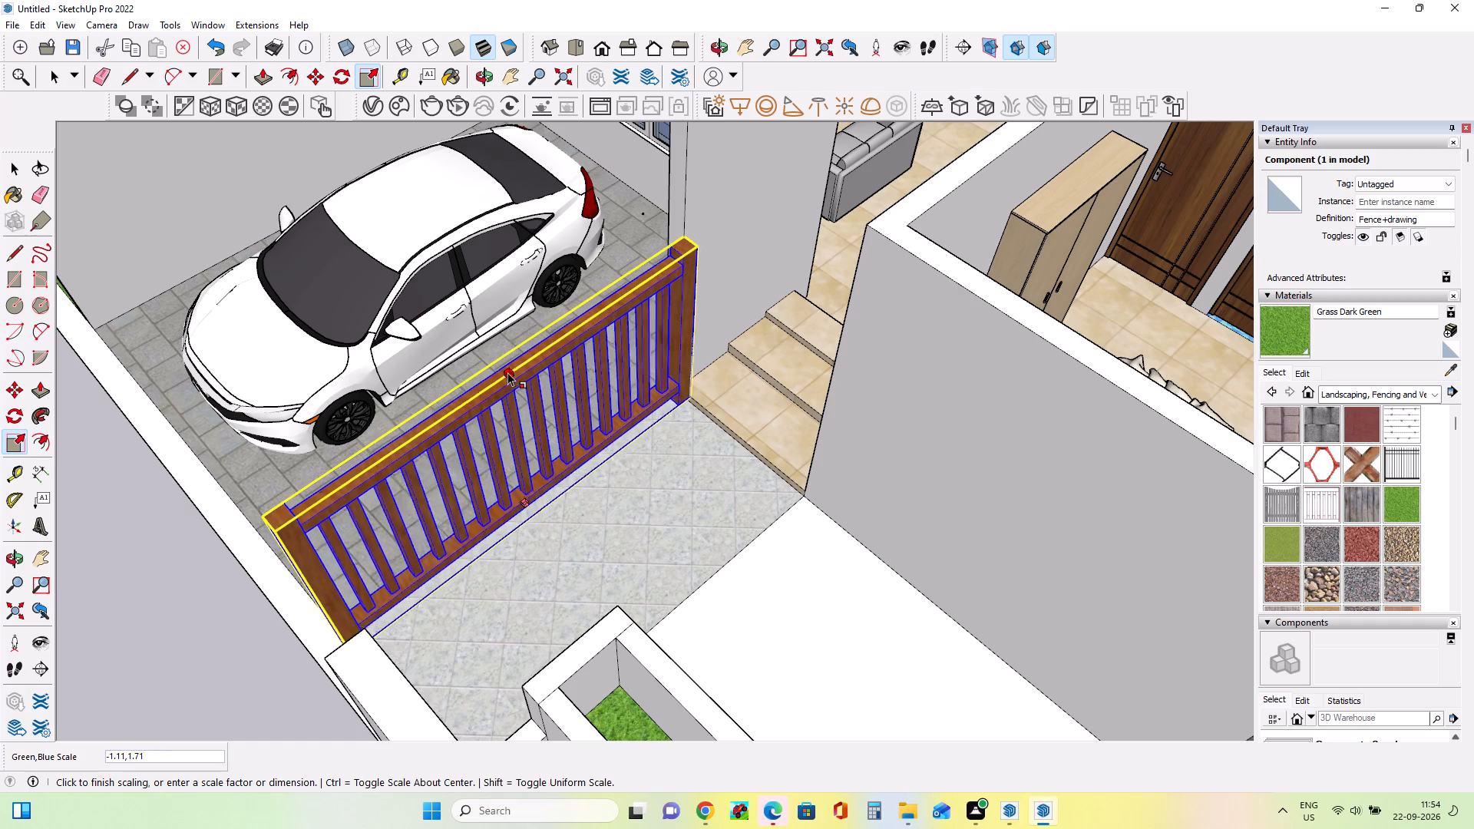
pyautogui.click(502, 365)
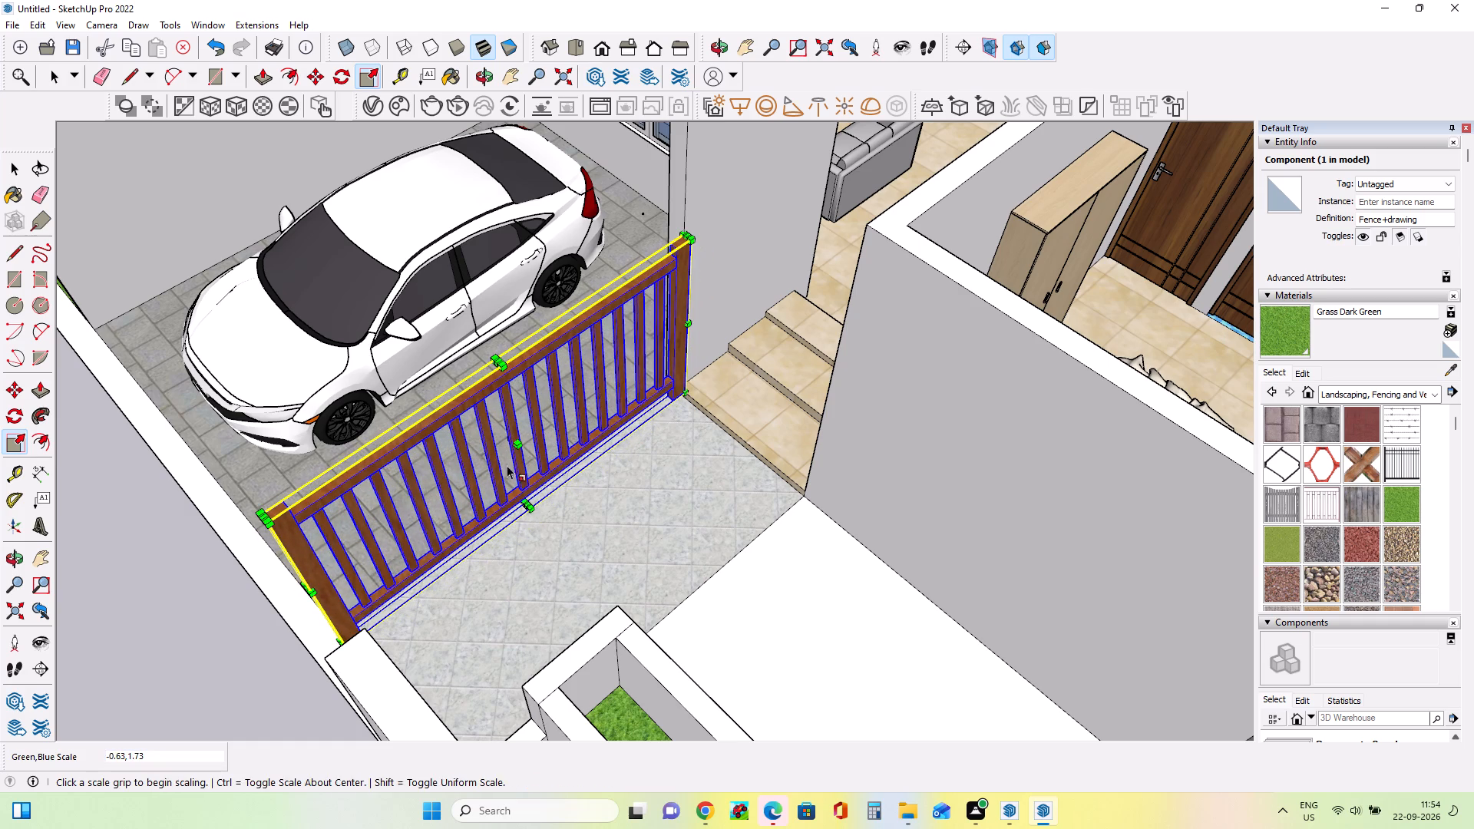
pyautogui.moveTo(544, 522); pyautogui.dragTo(814, 456, button='middle')
pyautogui.moveTo(579, 555); pyautogui.dragTo(733, 590, button='middle')
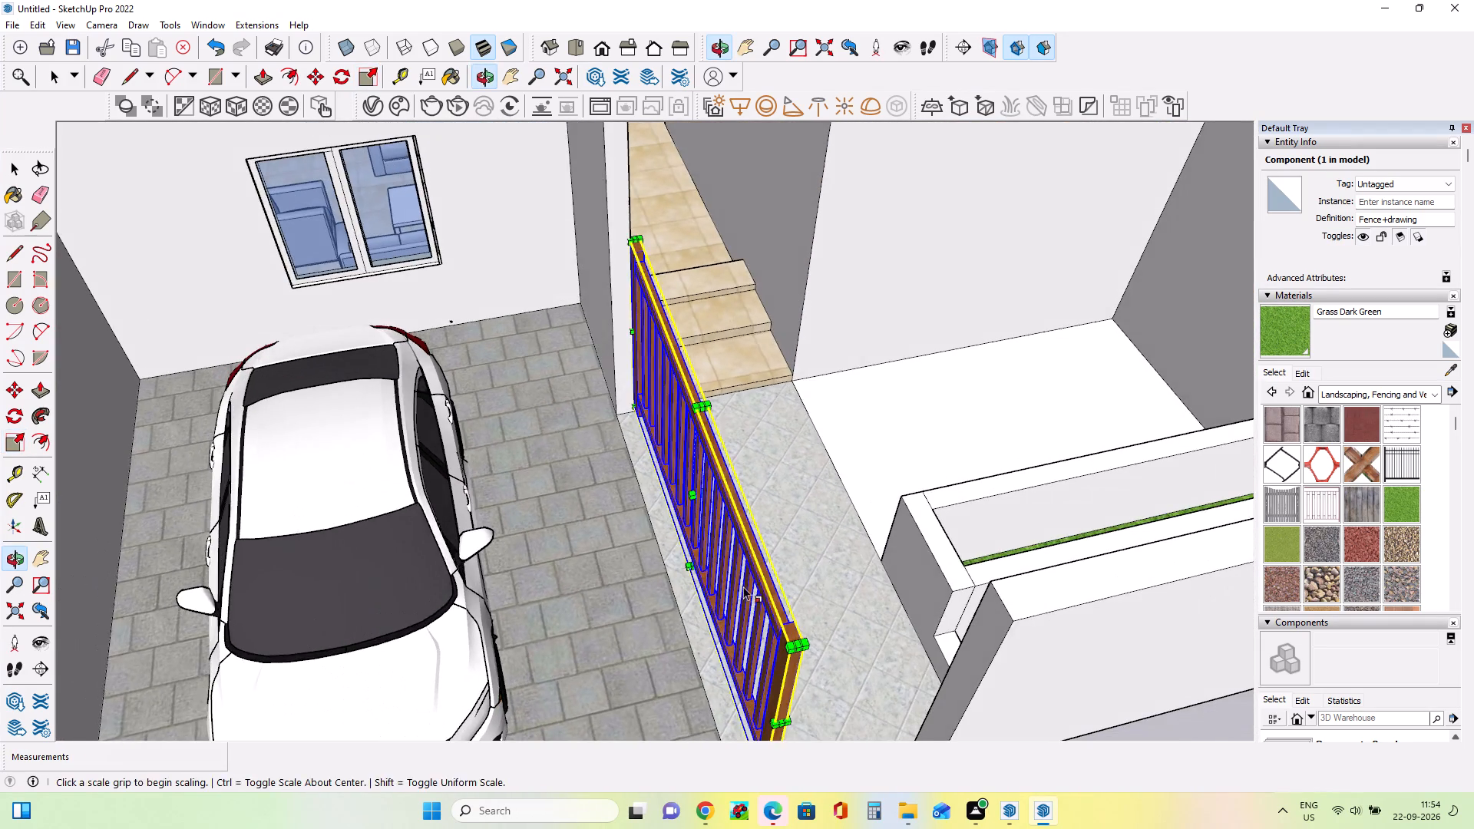
pyautogui.middleClick(778, 569)
pyautogui.scroll(-8, 779, 566)
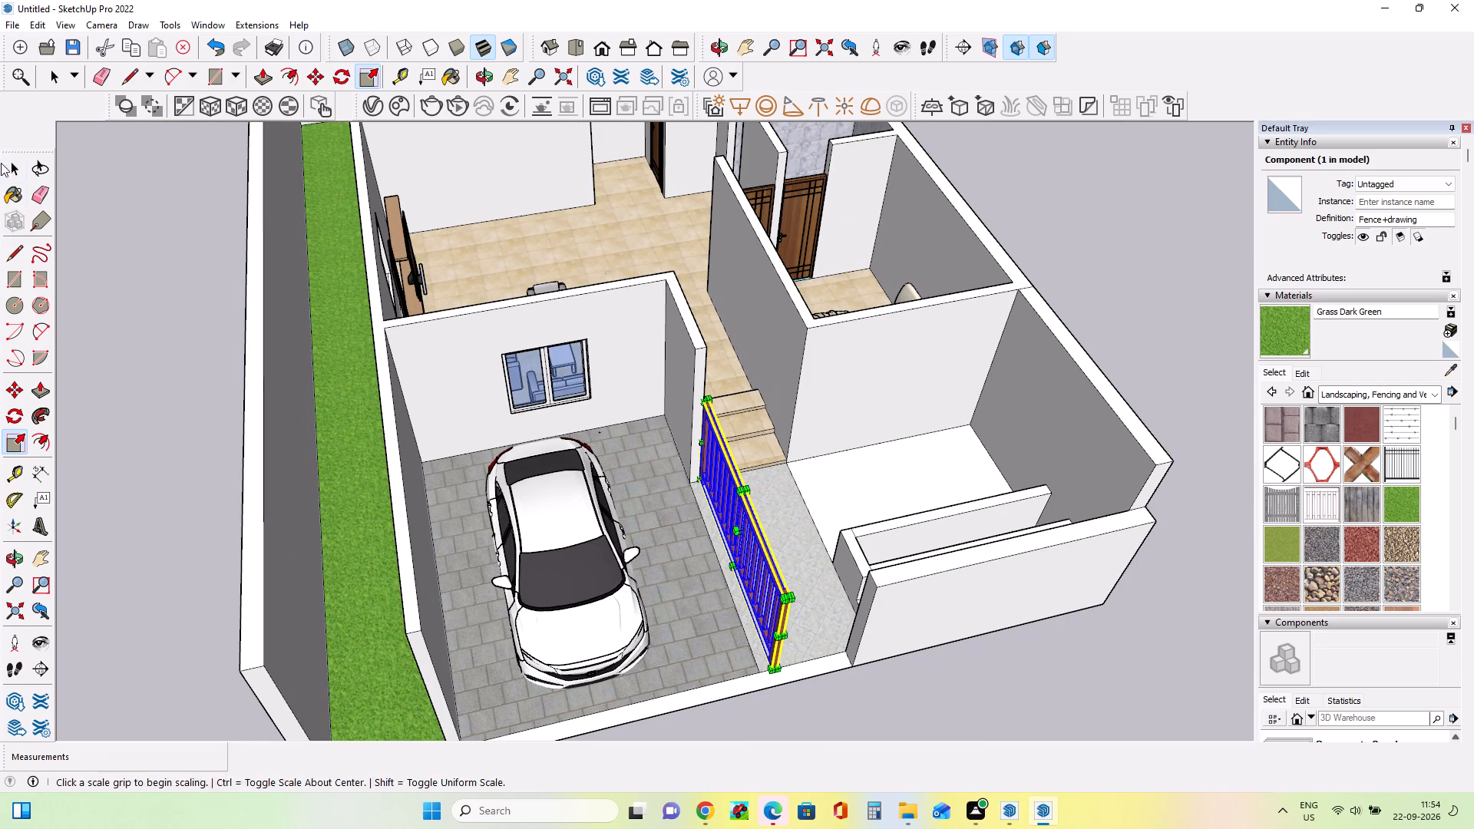
pyautogui.click(19, 175)
pyautogui.click(129, 258)
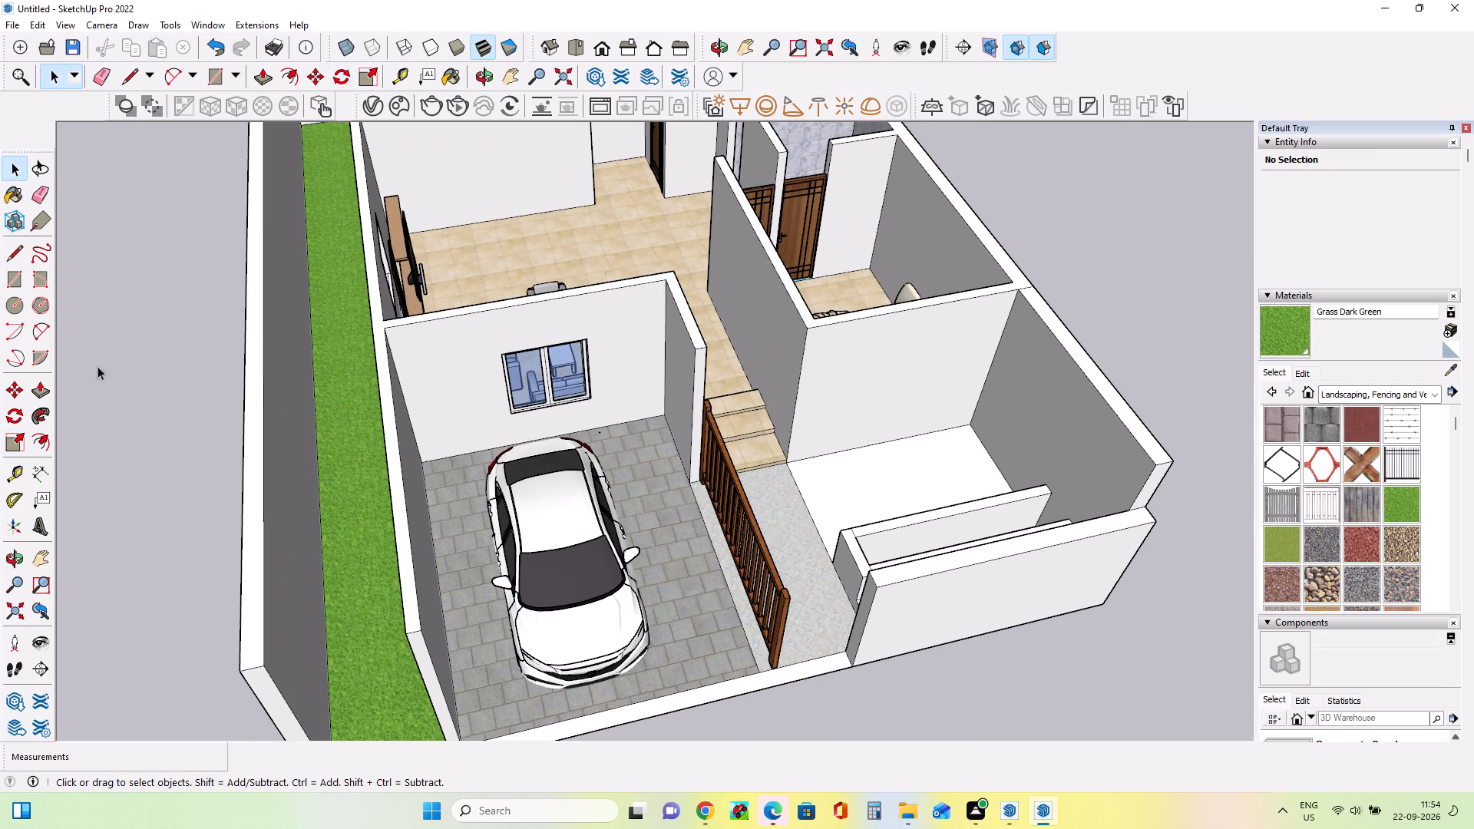
# Lower the wooden fence's height by a scale factor of about 0.77.
pyautogui.moveTo(688, 717); pyautogui.dragTo(732, 571, button='middle')
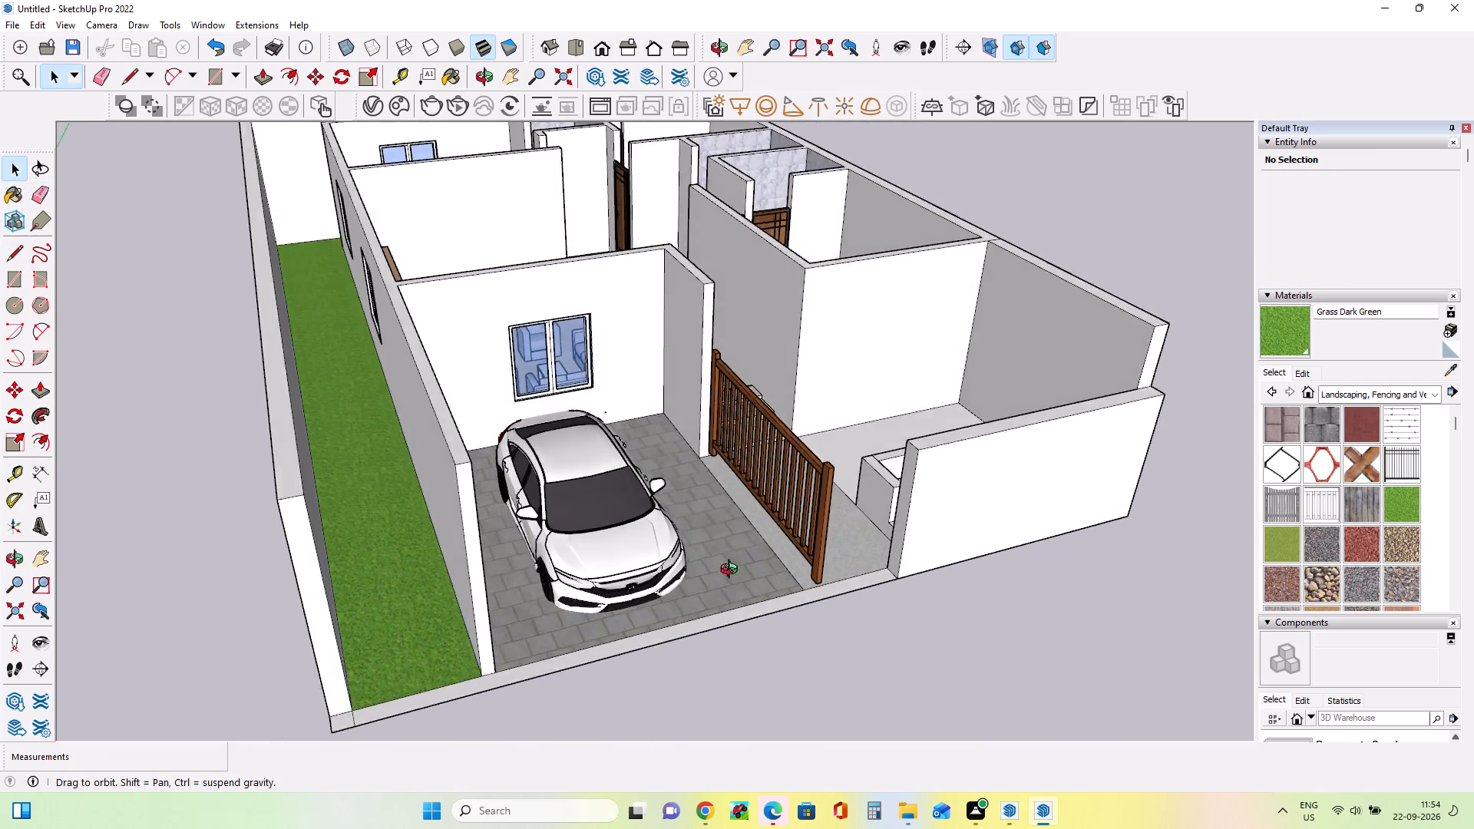
pyautogui.moveTo(732, 571); pyautogui.dragTo(570, 586, button='middle')
pyautogui.moveTo(656, 563); pyautogui.dragTo(679, 596, button='middle')
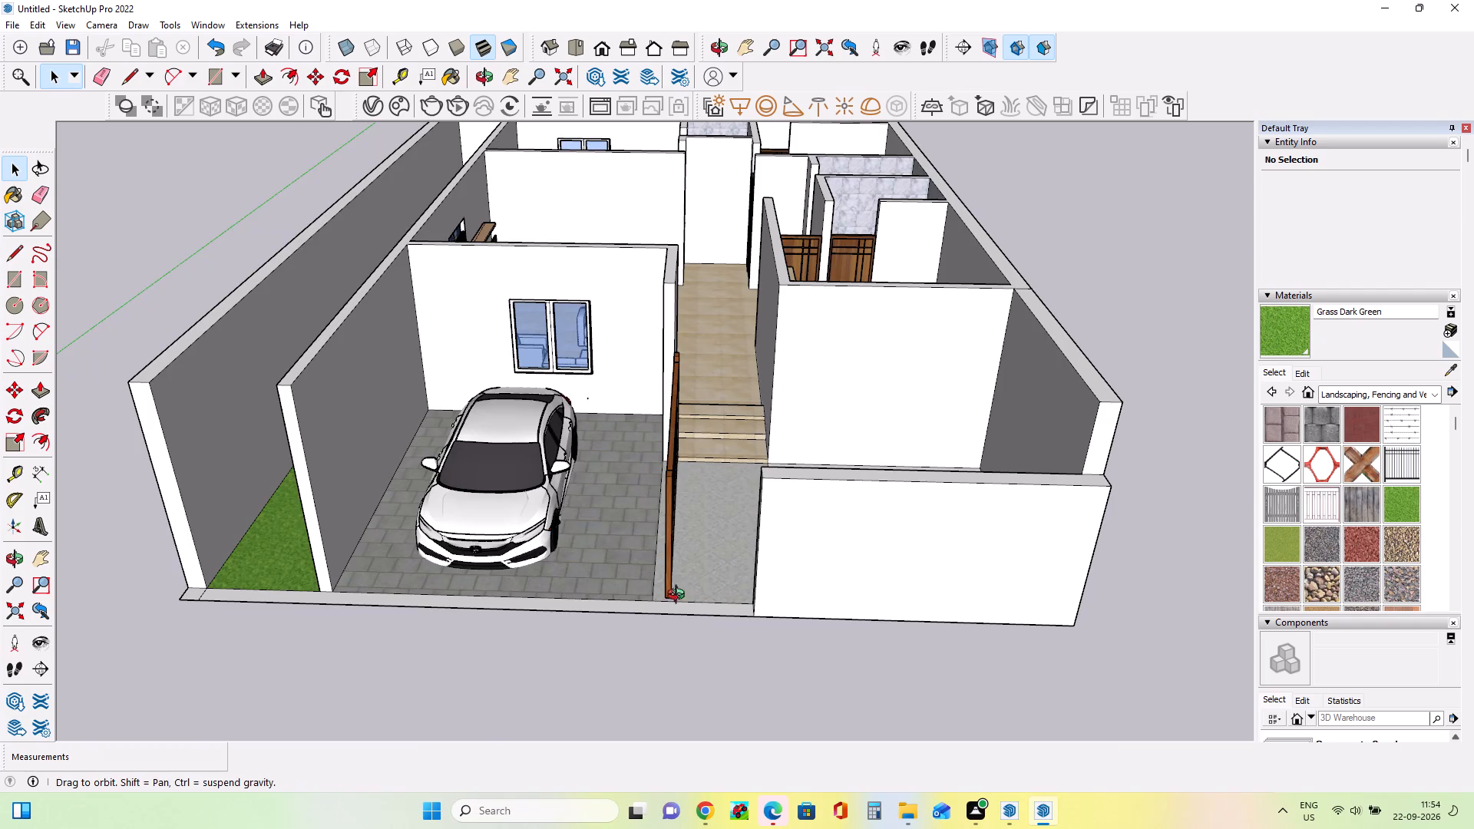
pyautogui.moveTo(679, 596); pyautogui.dragTo(789, 670, button='middle')
pyautogui.click(803, 543)
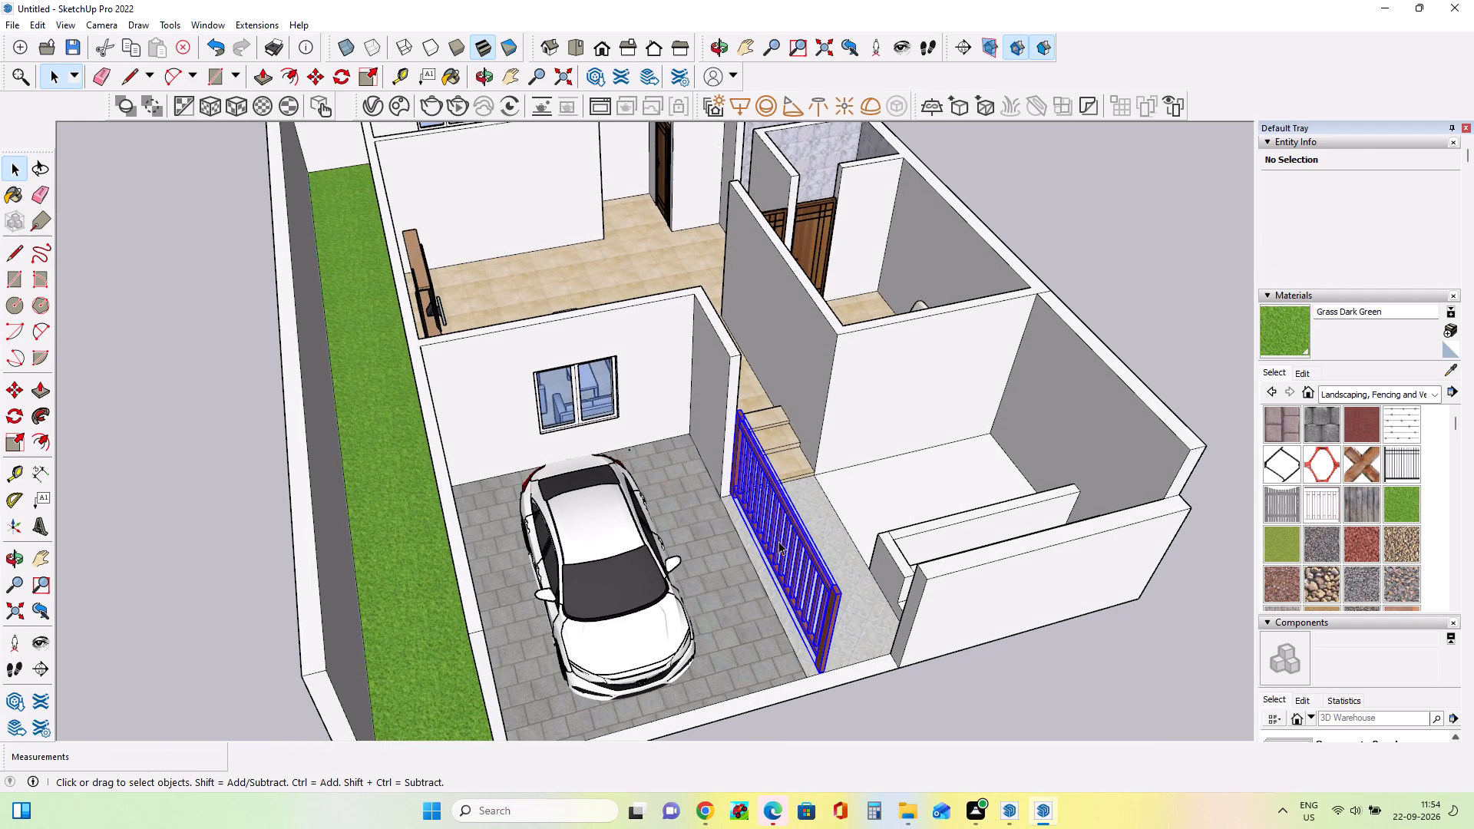
pyautogui.click(15, 441)
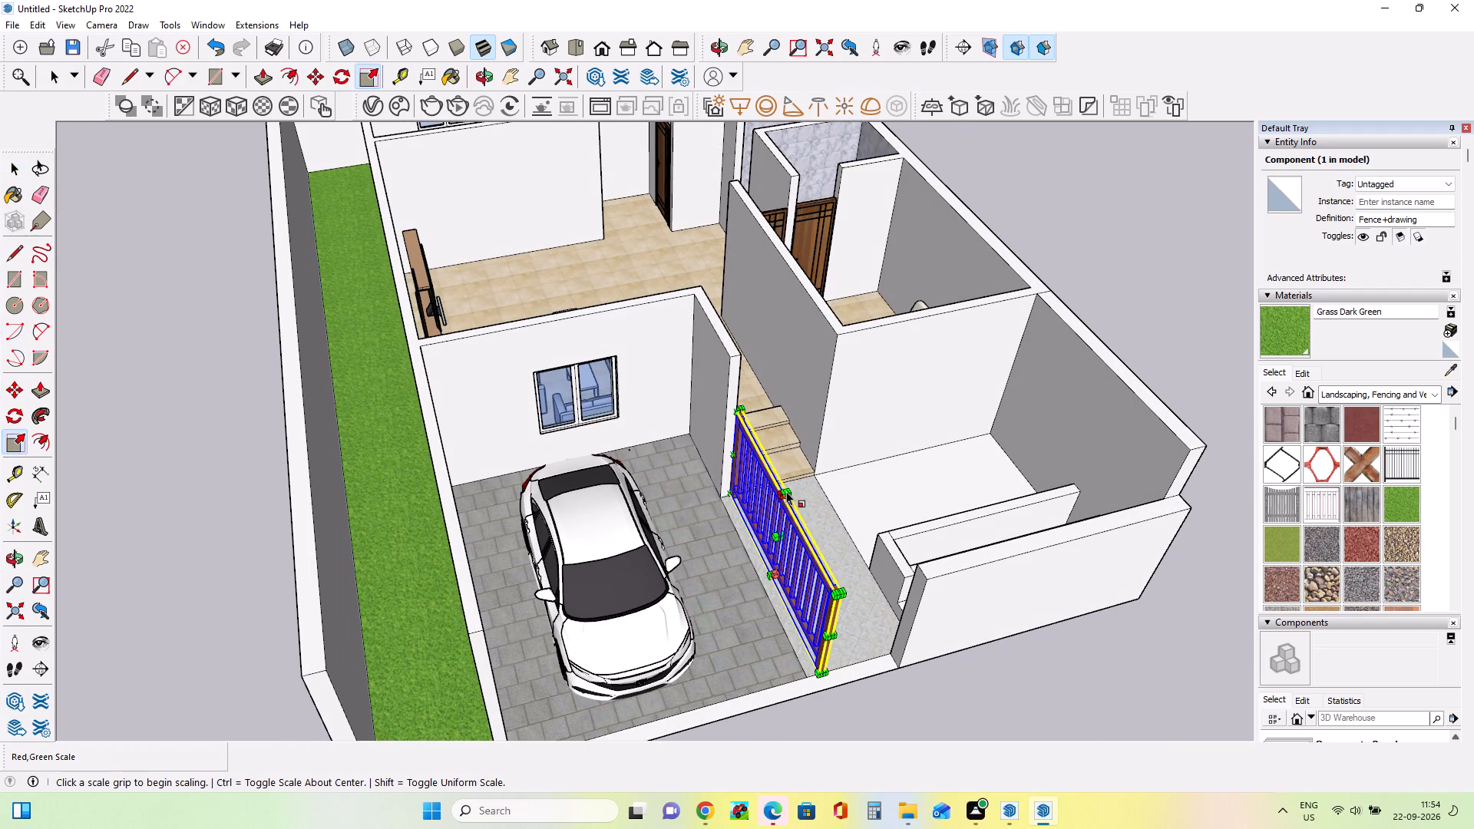
pyautogui.scroll(7, 783, 496)
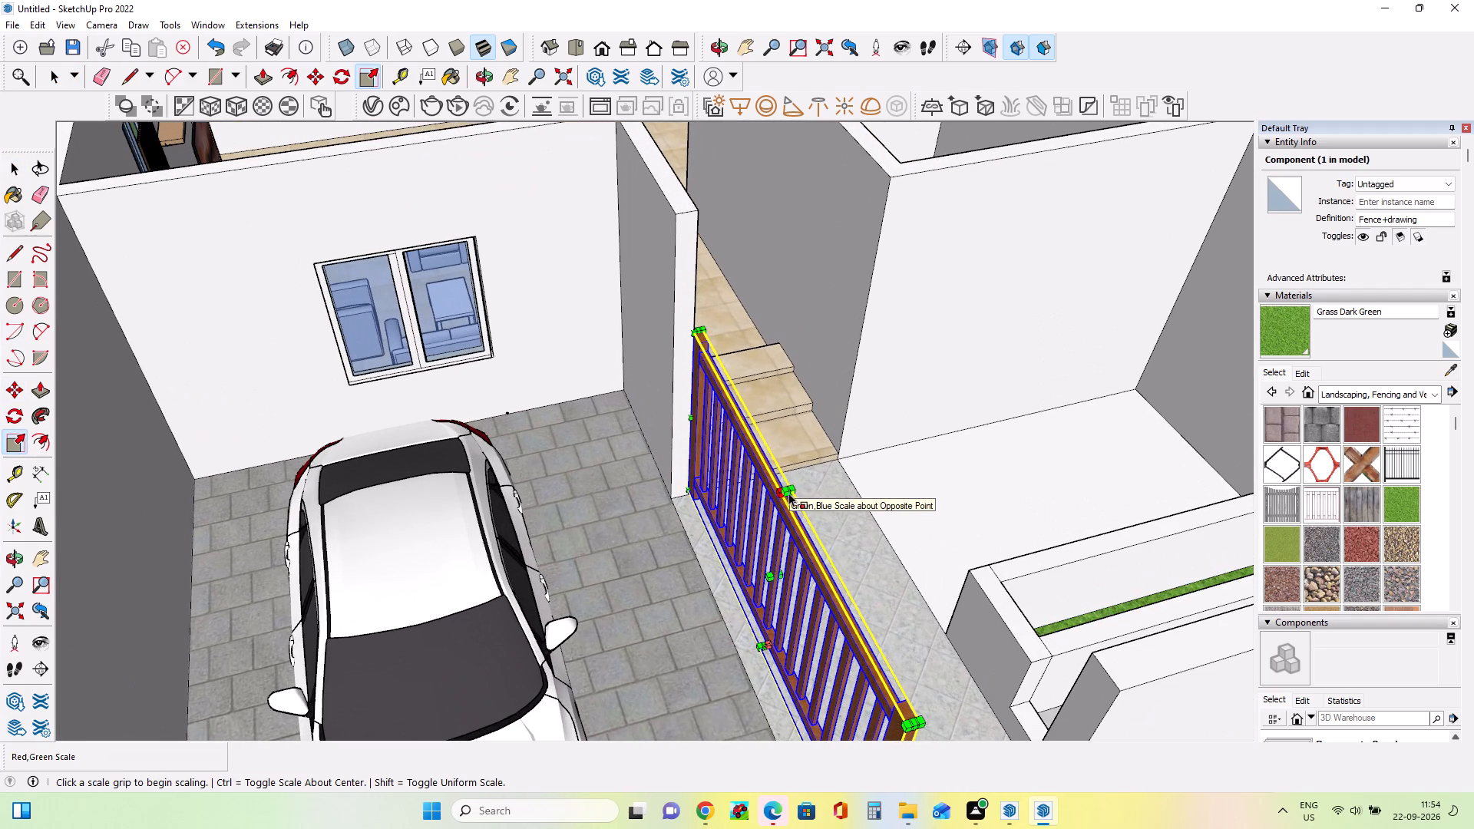
pyautogui.click(789, 488)
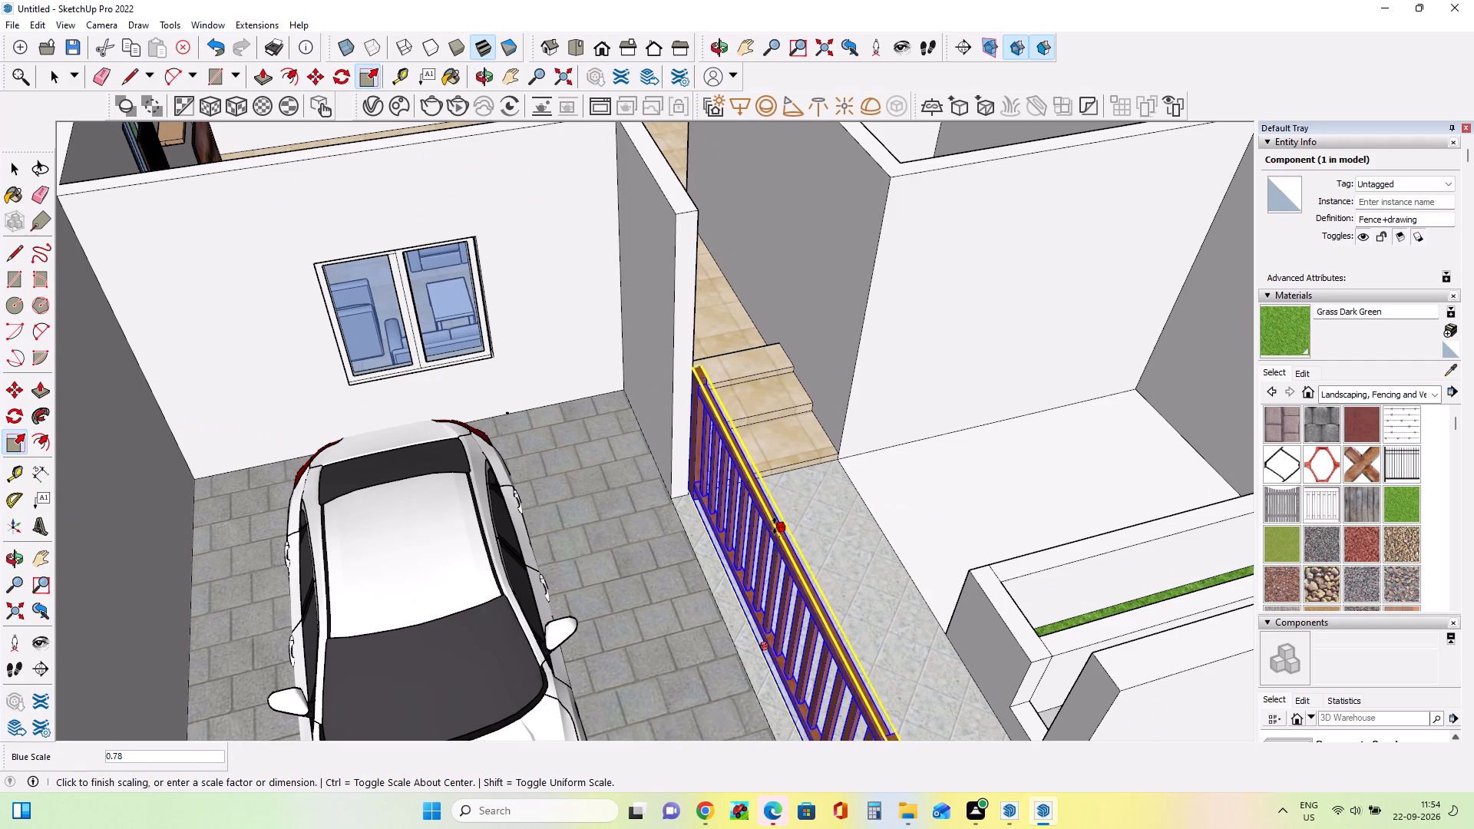
pyautogui.click(775, 527)
# Move the wooden fence so the base of its end post sits against the wall corner beside the entrance steps.
pyautogui.click(10, 385)
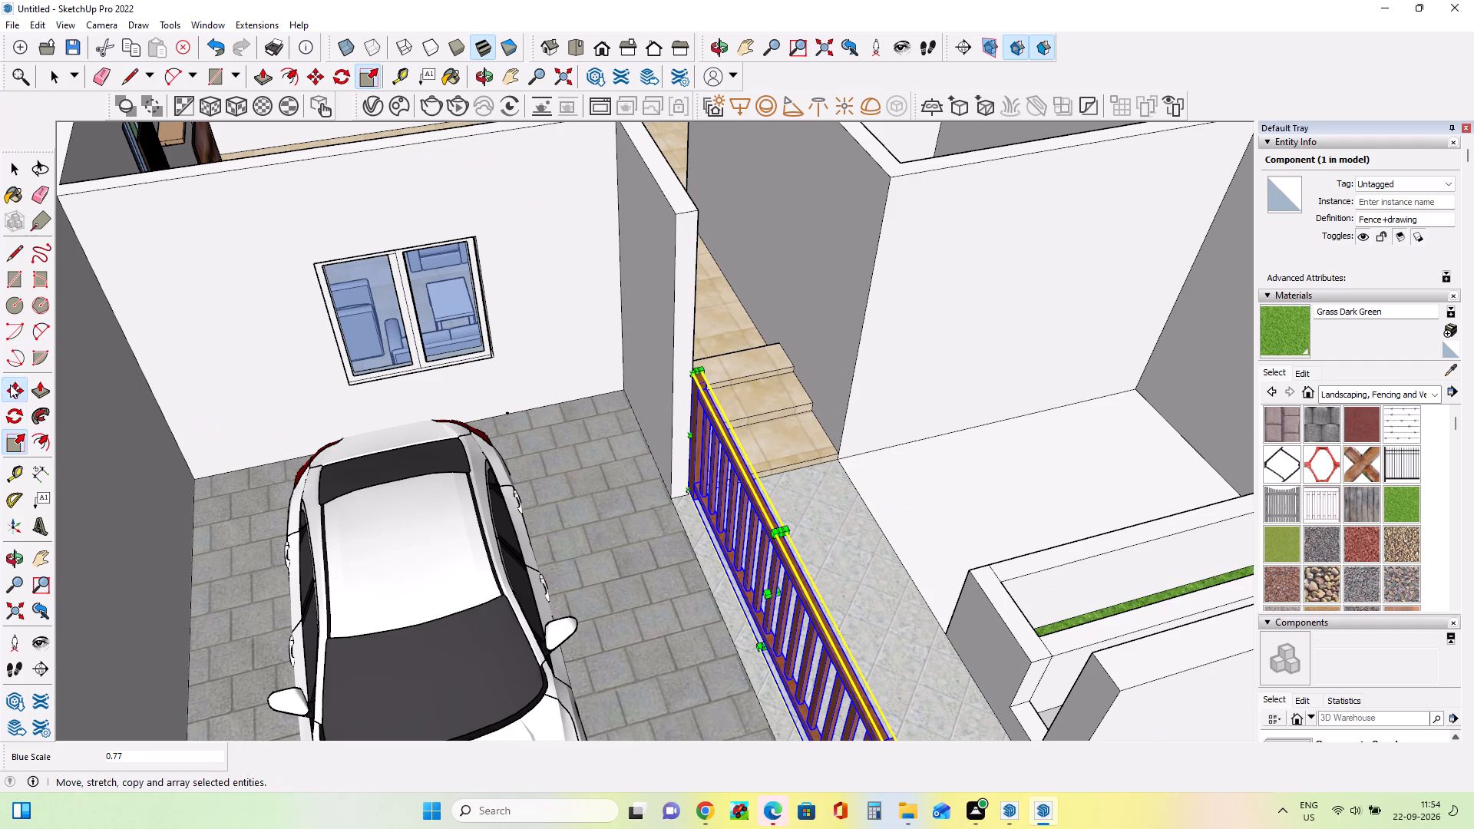
pyautogui.click(687, 496)
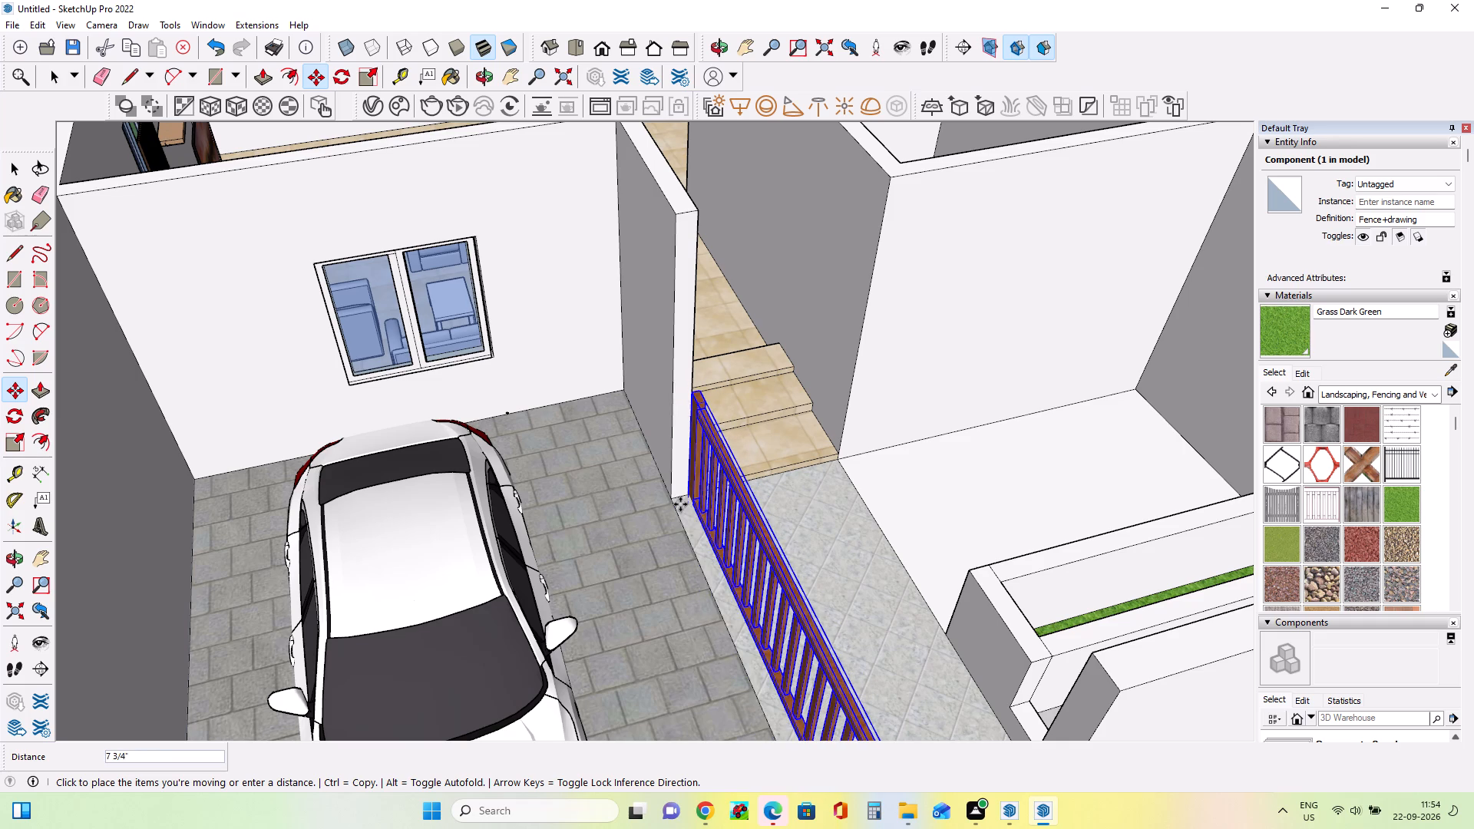
pyautogui.click(676, 512)
pyautogui.scroll(2, 664, 533)
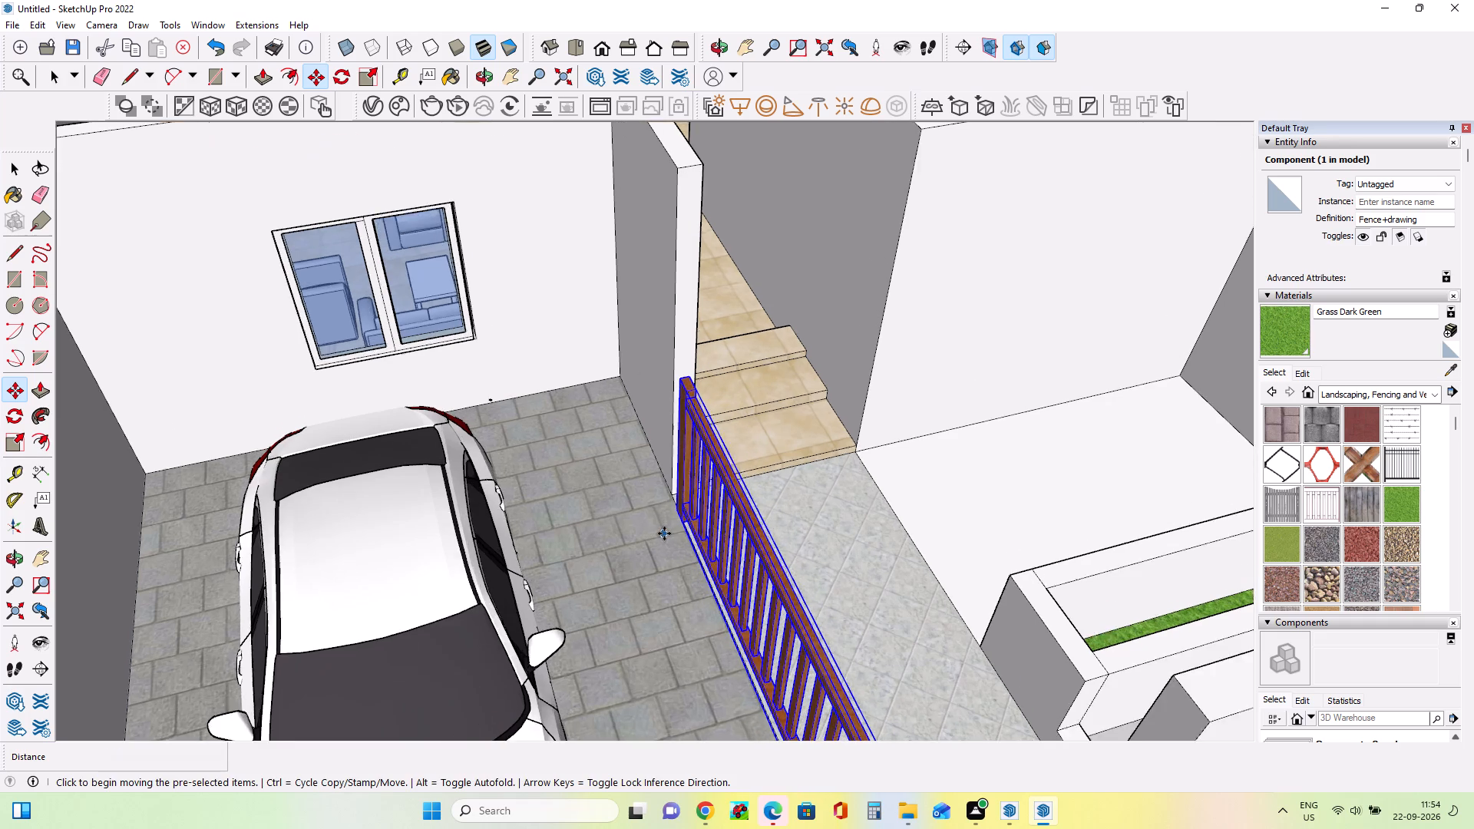
pyautogui.scroll(7, 664, 533)
pyautogui.moveTo(659, 543); pyautogui.dragTo(759, 558, button='middle')
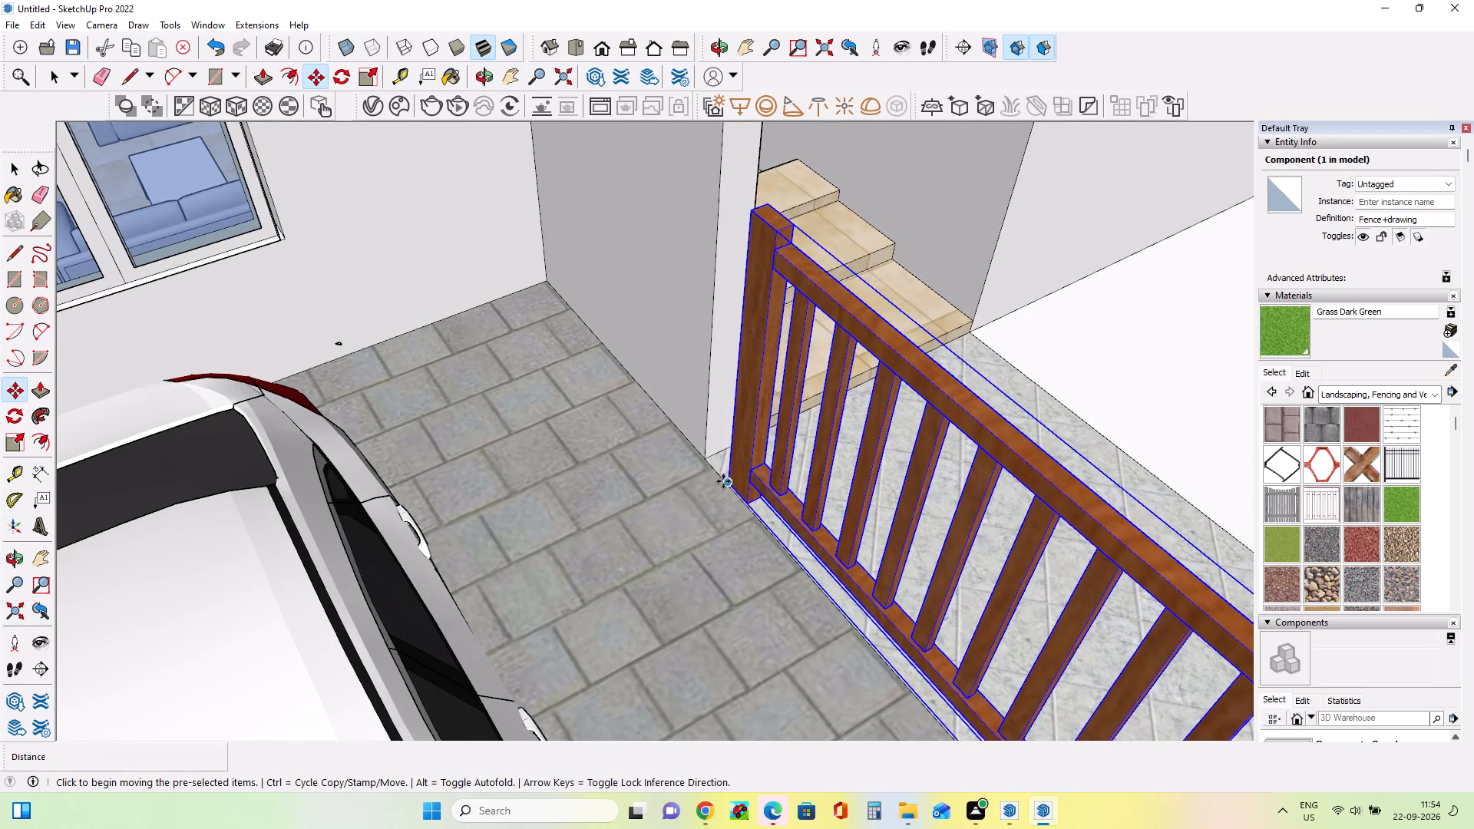
pyautogui.click(723, 481)
pyautogui.click(712, 454)
# Shorten the wooden fence at its front end by a scale factor of about 0.98, fitting it to the parking's front edge.
pyautogui.scroll(-4, 597, 462)
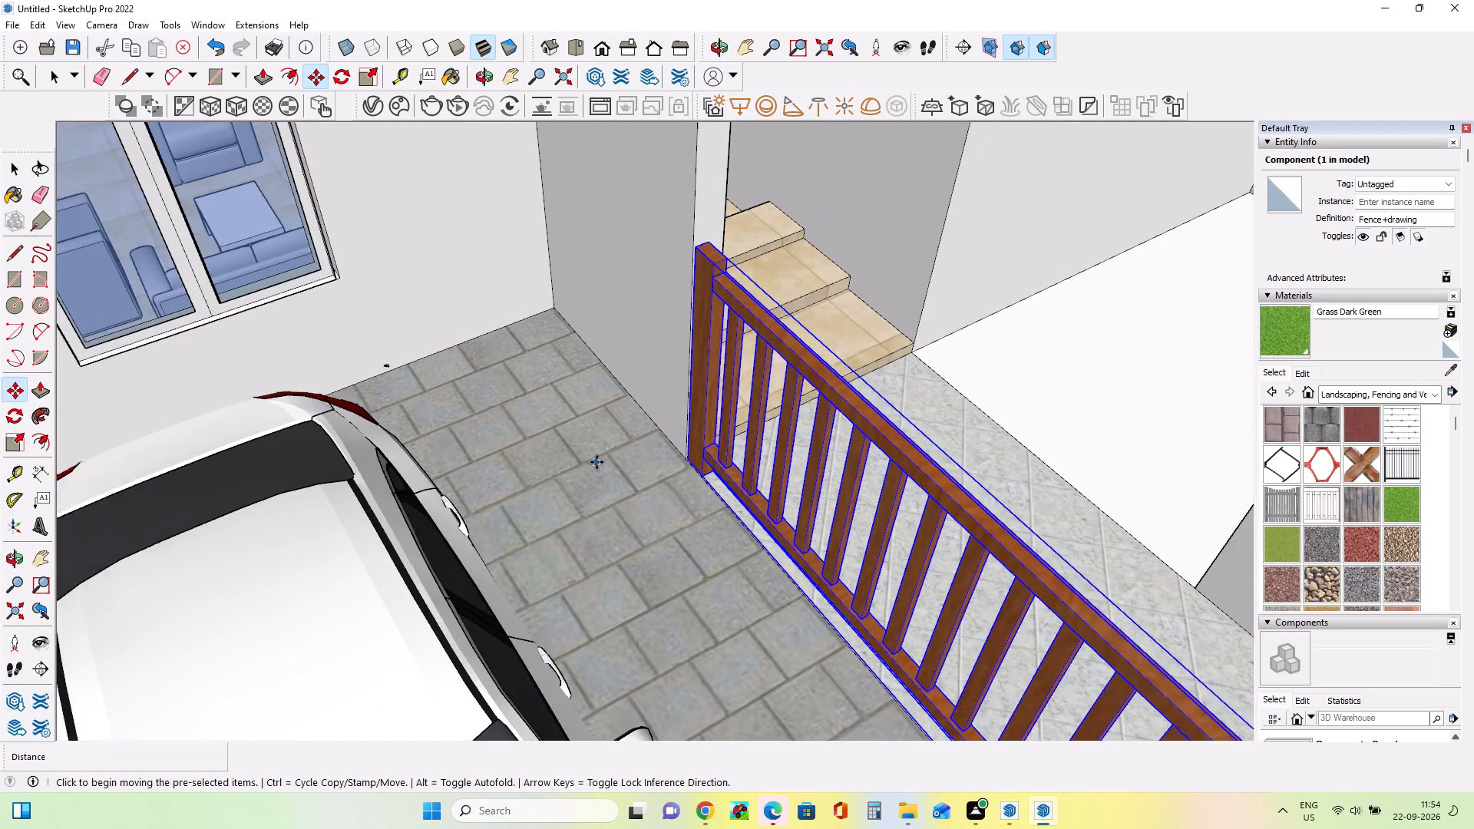
pyautogui.scroll(-11, 597, 462)
pyautogui.scroll(3, 782, 653)
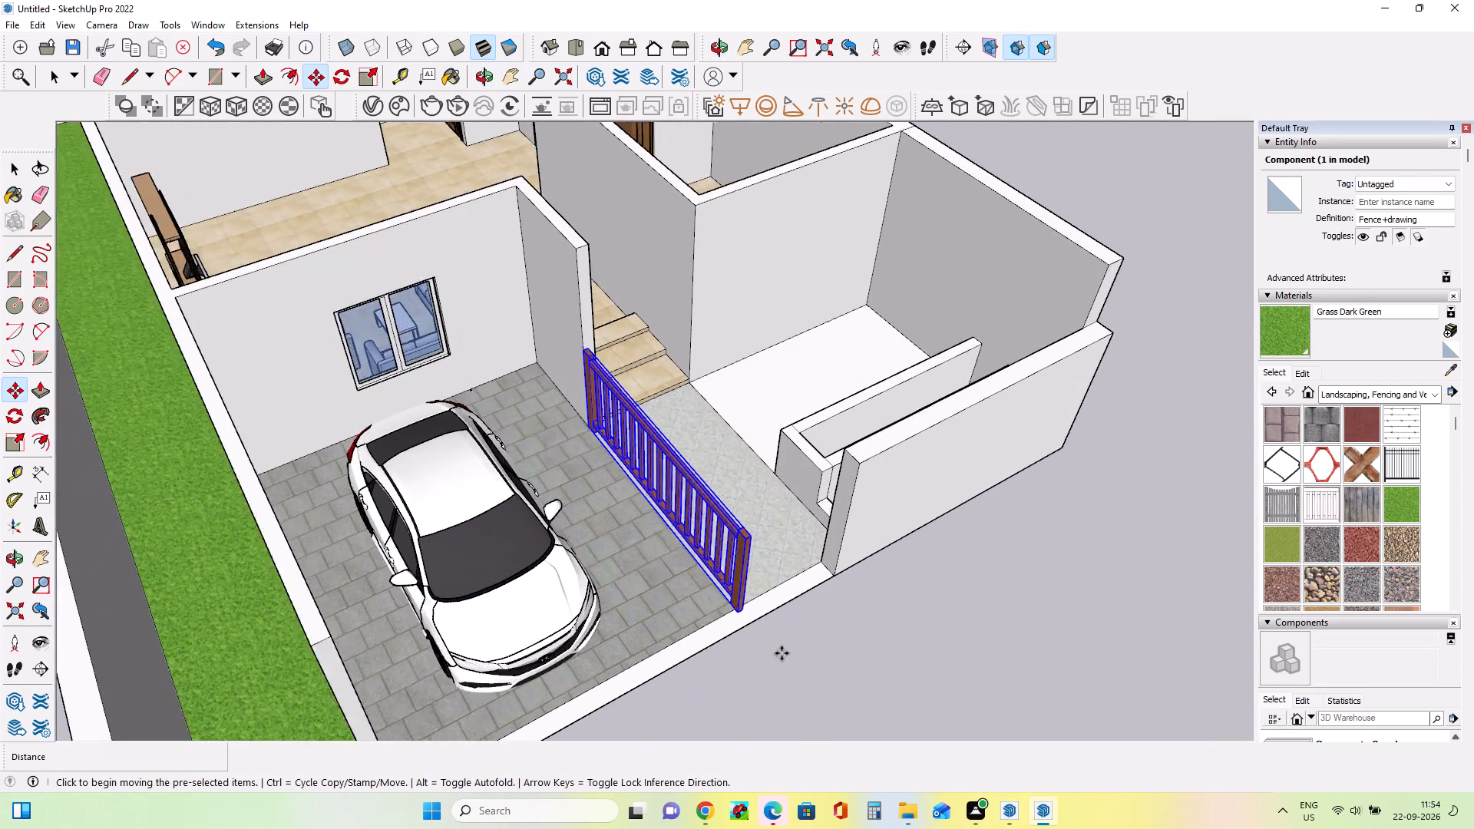
pyautogui.scroll(5, 782, 653)
pyautogui.click(18, 443)
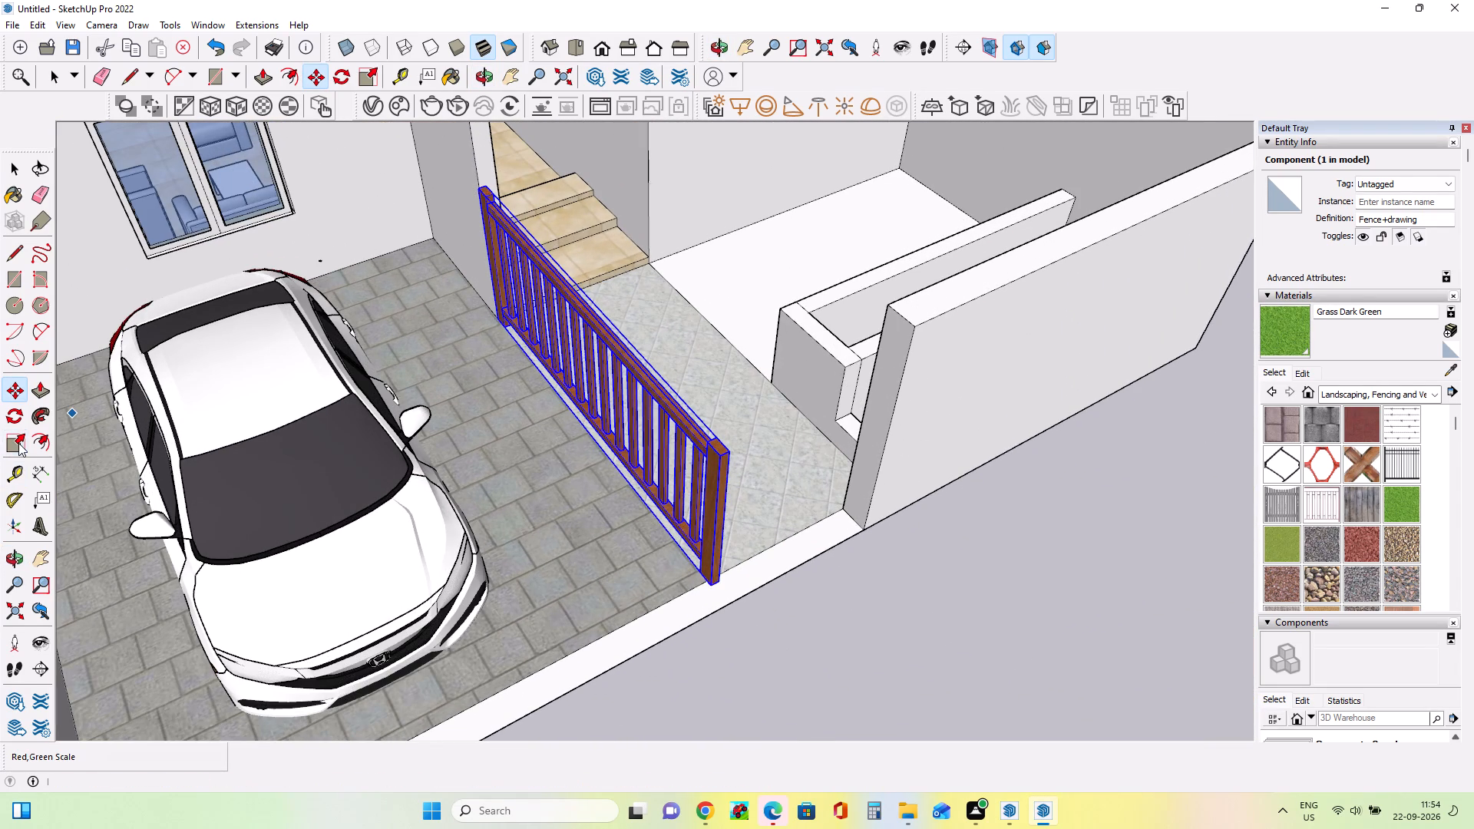
pyautogui.click(724, 525)
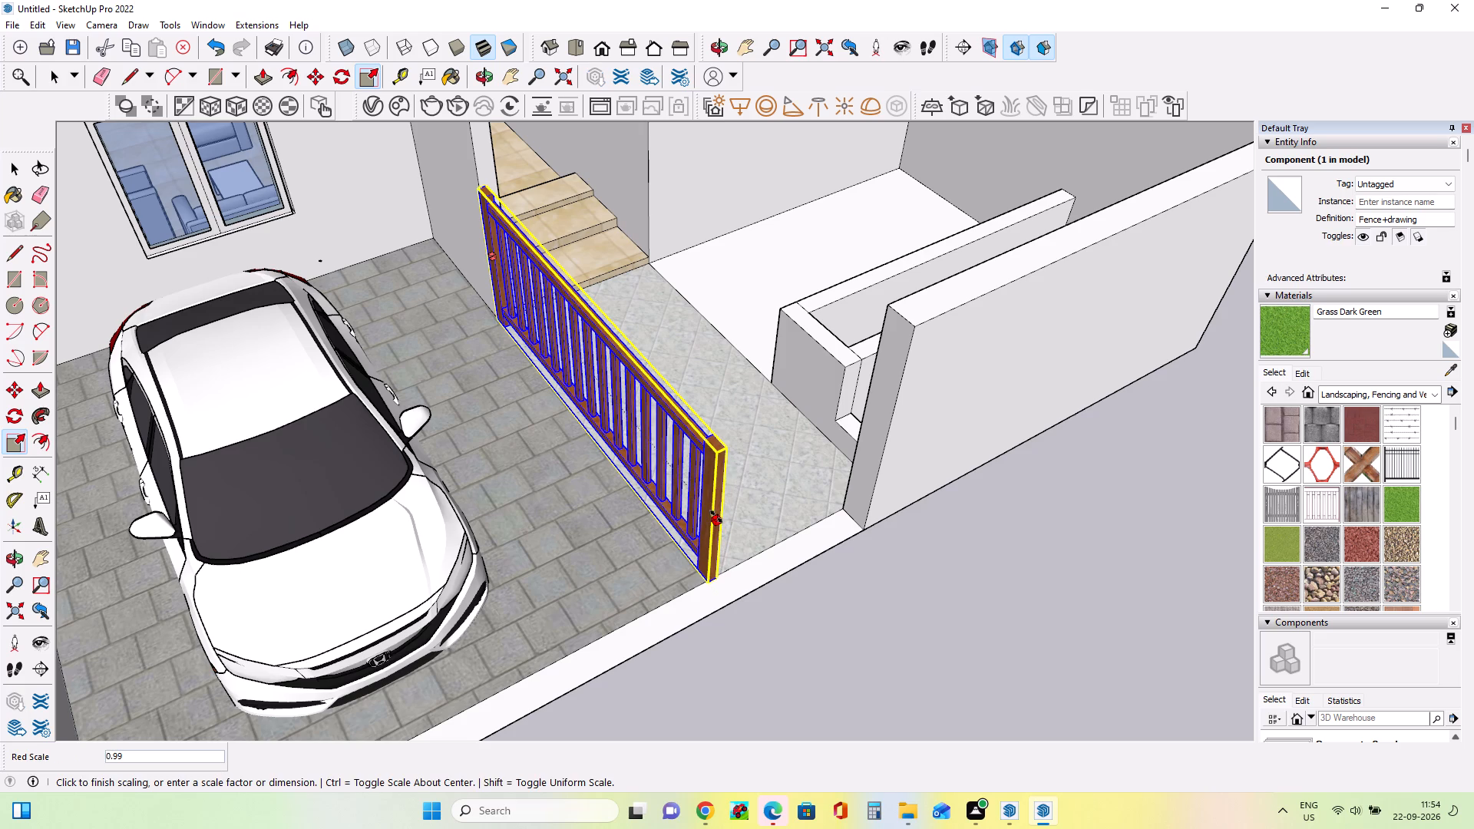
pyautogui.click(715, 513)
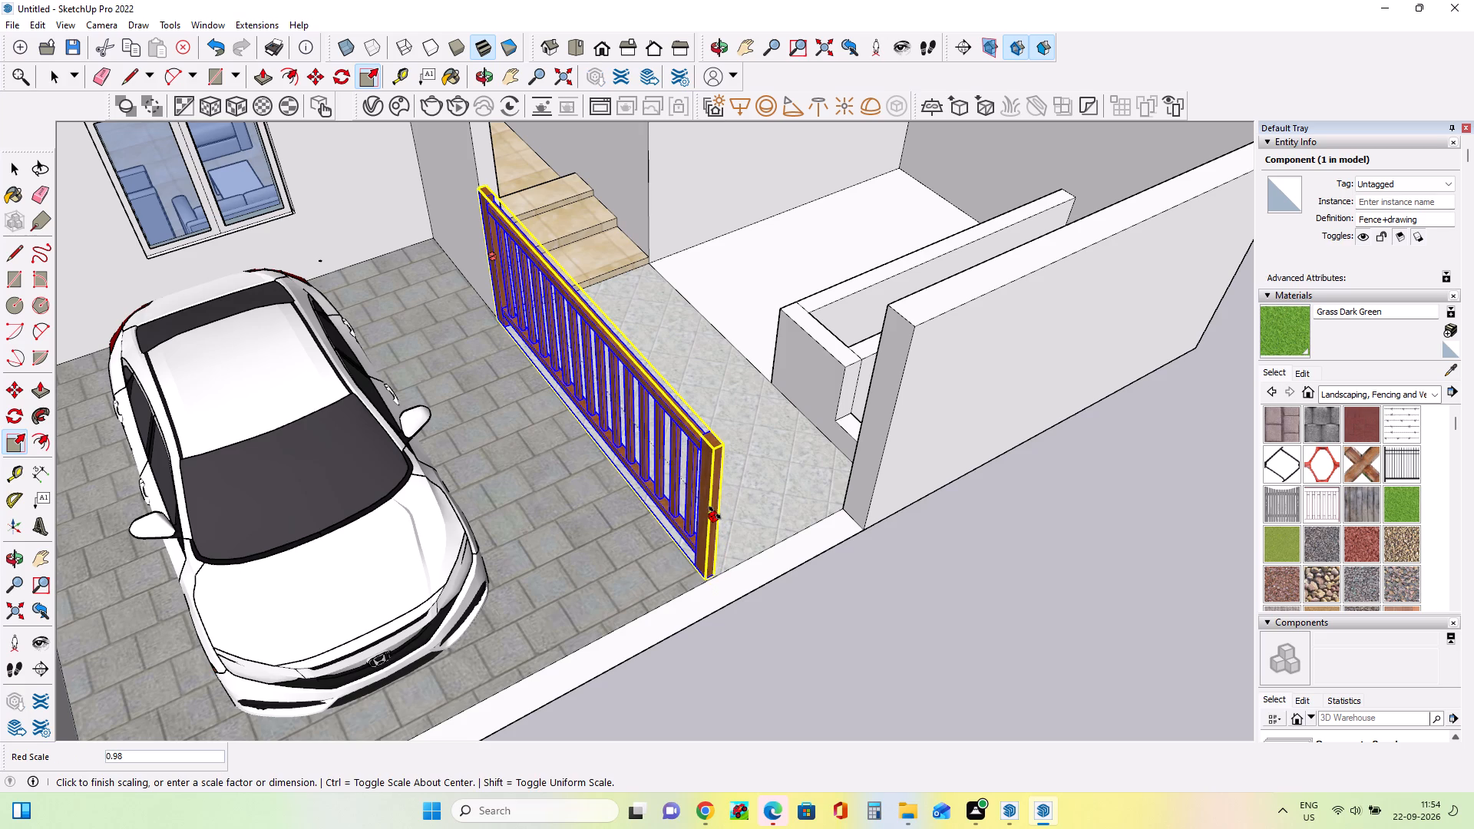
# Thicken the wooden fence by a scale factor of about 2.3 toward the entrance path, and deselect it.
pyautogui.moveTo(807, 639); pyautogui.dragTo(657, 617, button='middle')
pyautogui.scroll(-7, 657, 616)
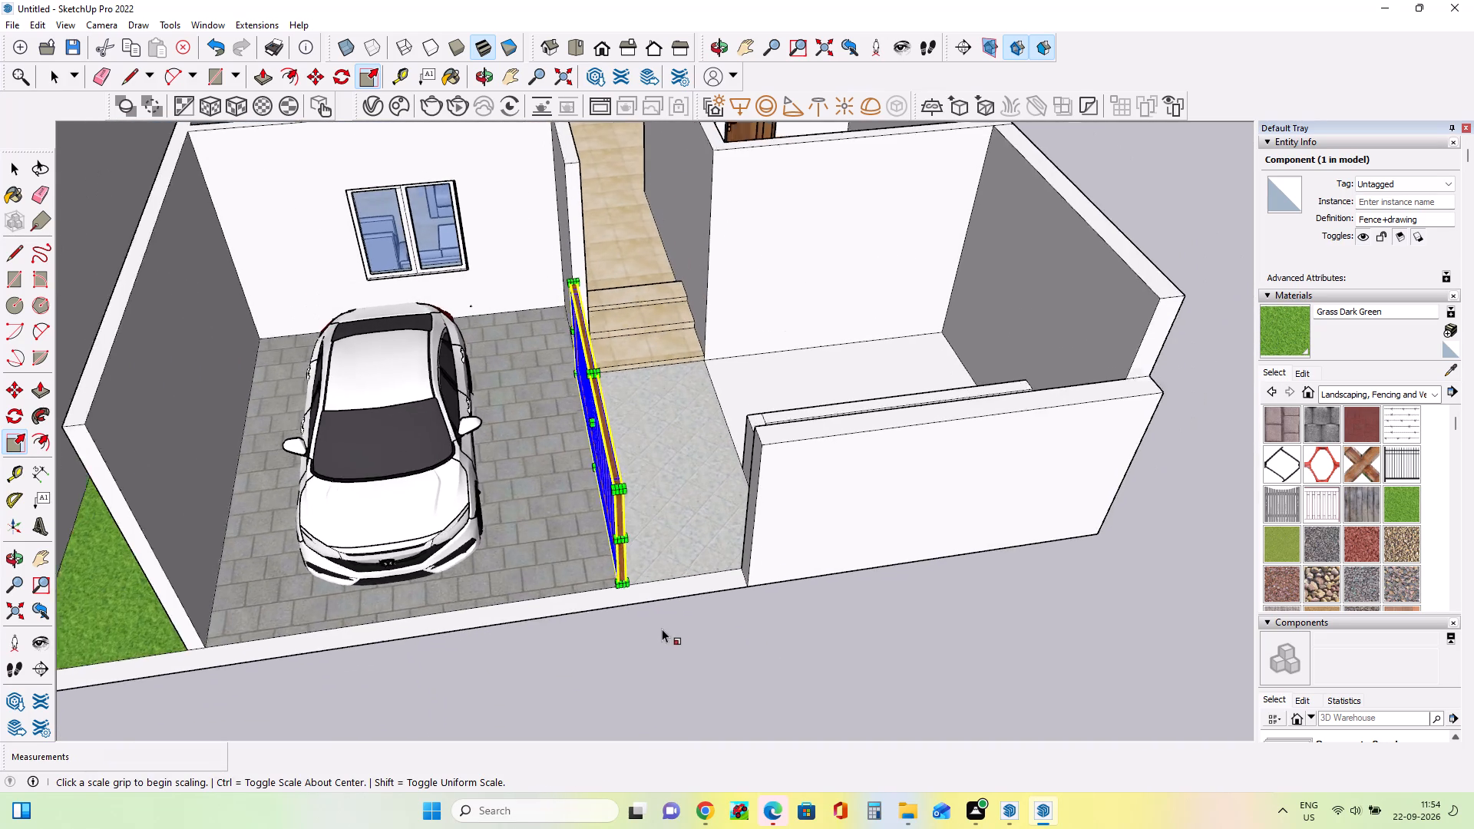
pyautogui.moveTo(677, 621); pyautogui.dragTo(305, 641, button='middle')
pyautogui.scroll(7, 546, 391)
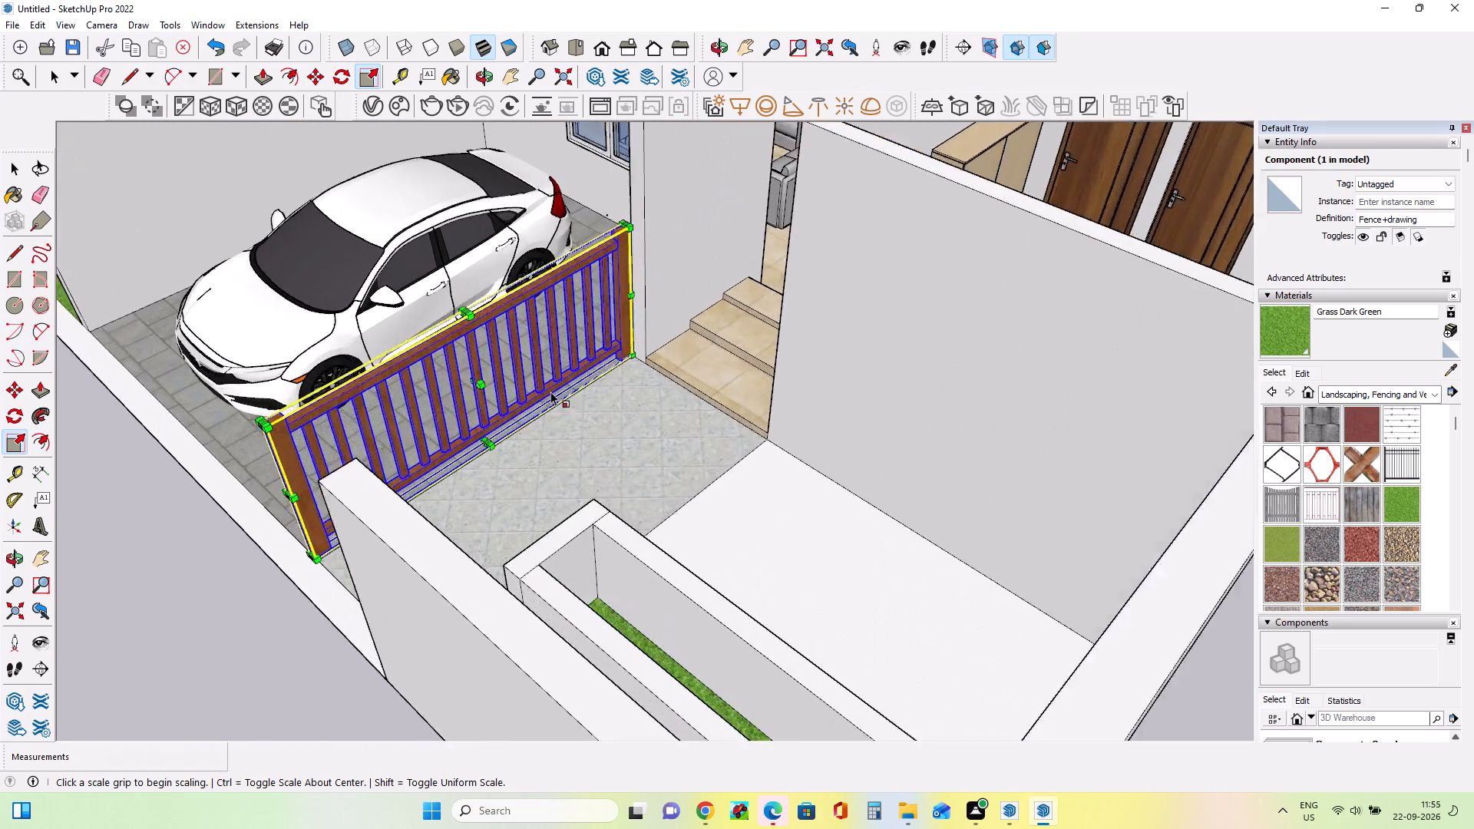
pyautogui.moveTo(568, 413); pyautogui.dragTo(652, 451, button='middle')
pyautogui.scroll(-2, 659, 460)
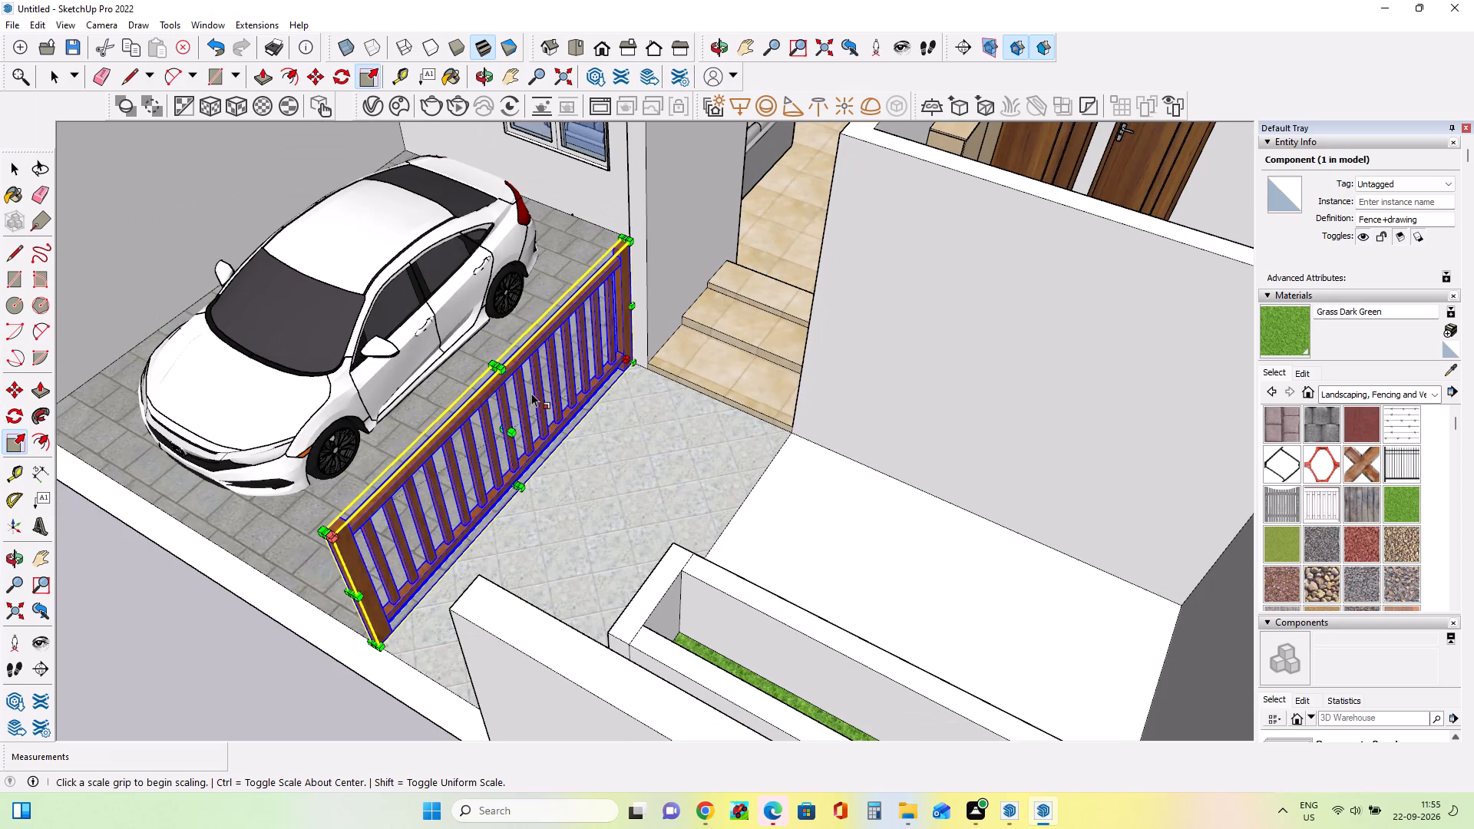
pyautogui.click(517, 431)
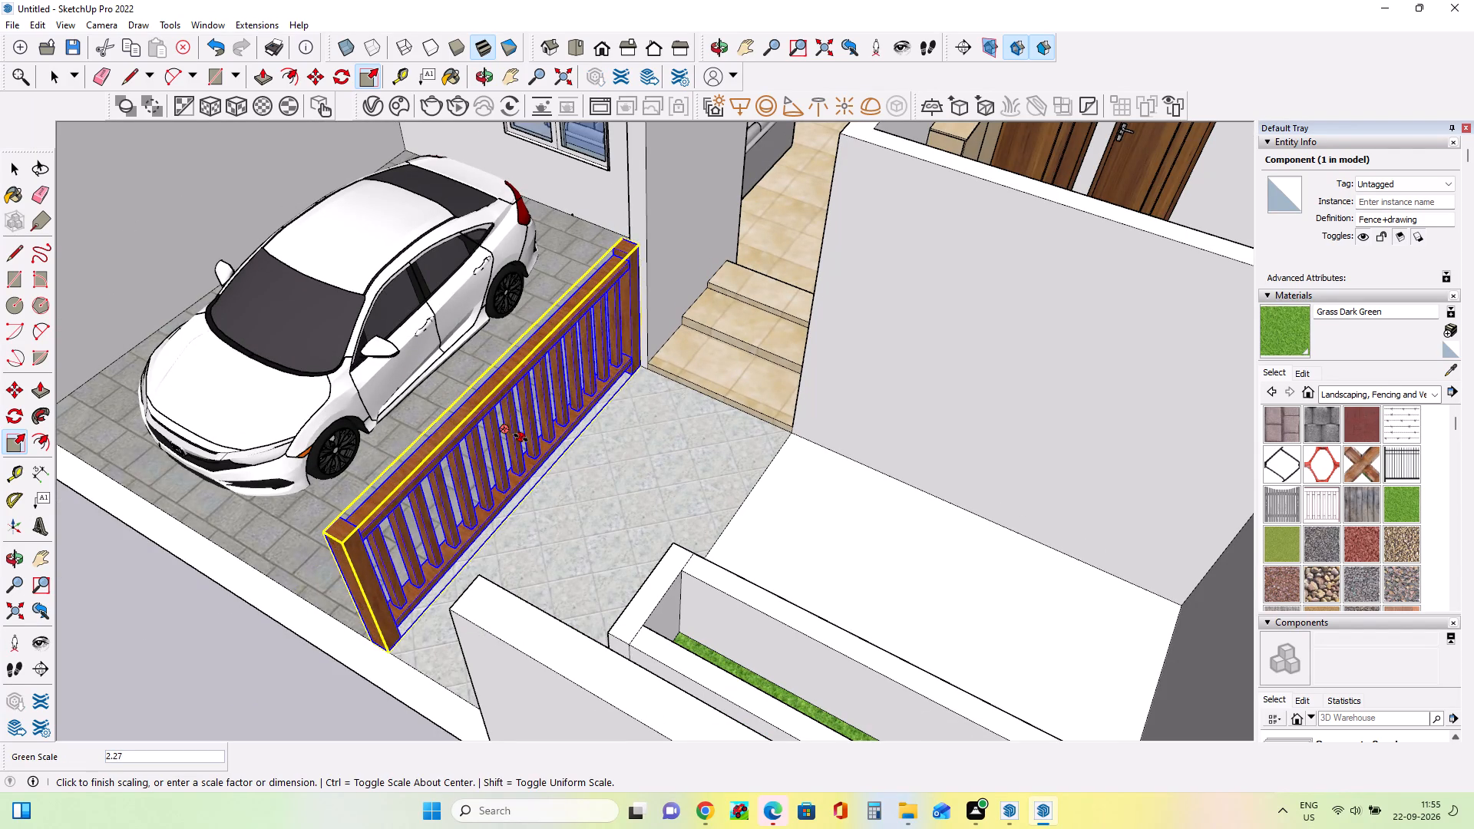
pyautogui.click(523, 438)
pyautogui.scroll(-5, 511, 478)
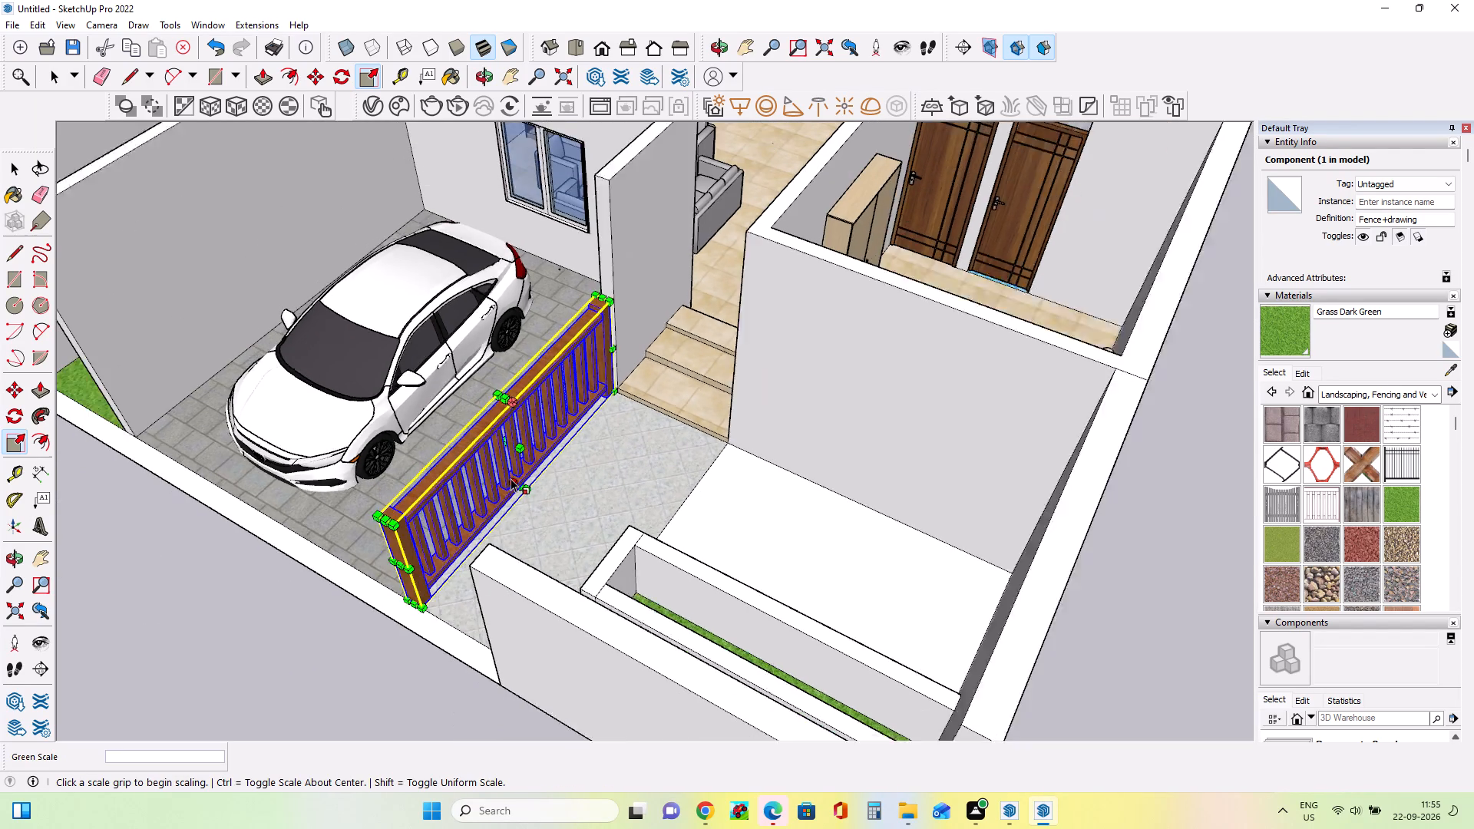
pyautogui.scroll(-2, 511, 478)
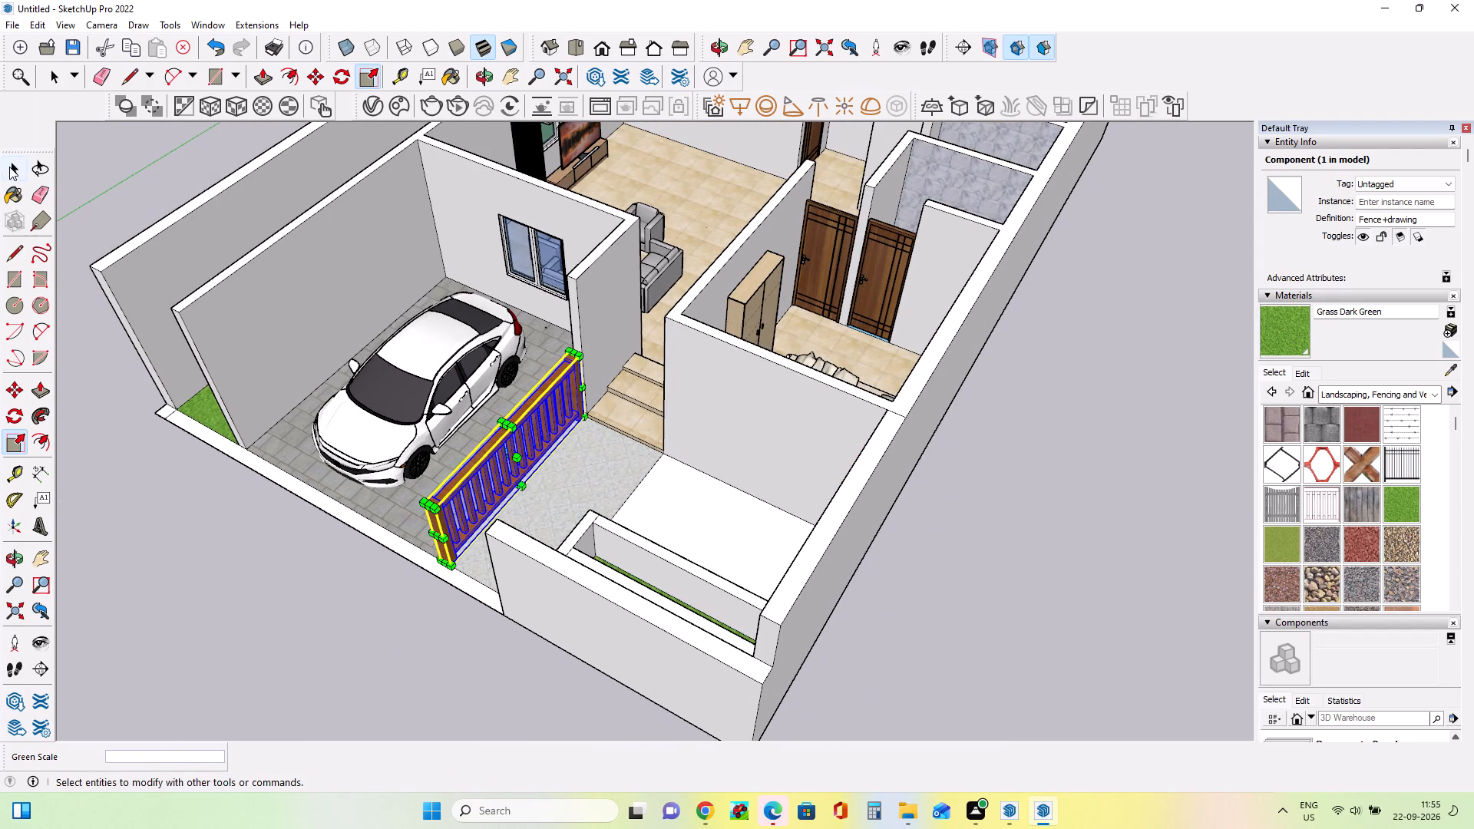
pyautogui.click(11, 167)
pyautogui.rightClick(11, 167)
pyautogui.click(213, 654)
pyautogui.rightClick(213, 654)
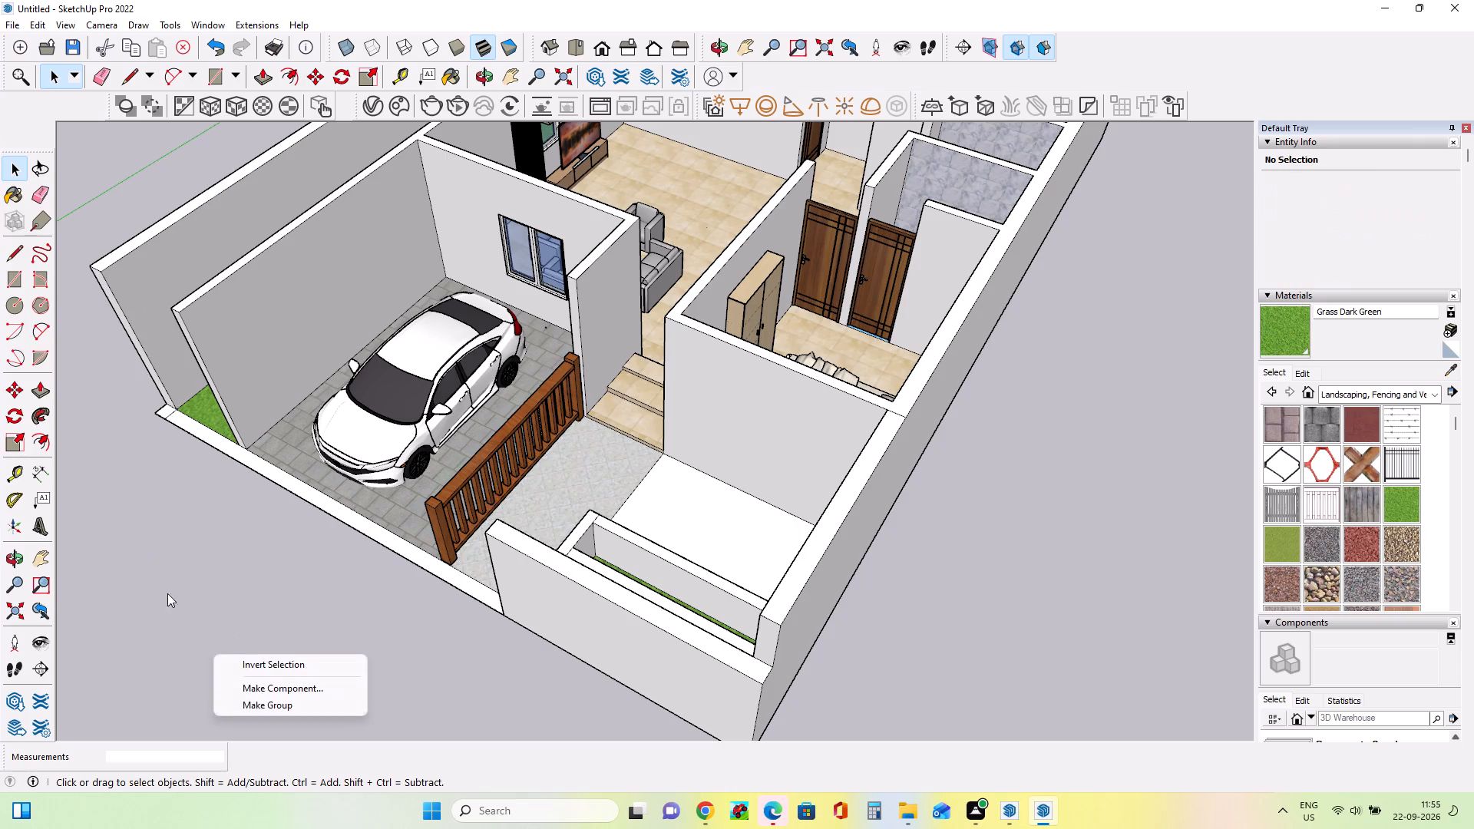
# Import the pagar fence model from Downloads and place it along the front of the parking and garden strip.
pyautogui.moveTo(173, 407); pyautogui.dragTo(317, 495, button='middle')
pyautogui.moveTo(235, 504); pyautogui.dragTo(339, 566, button='middle')
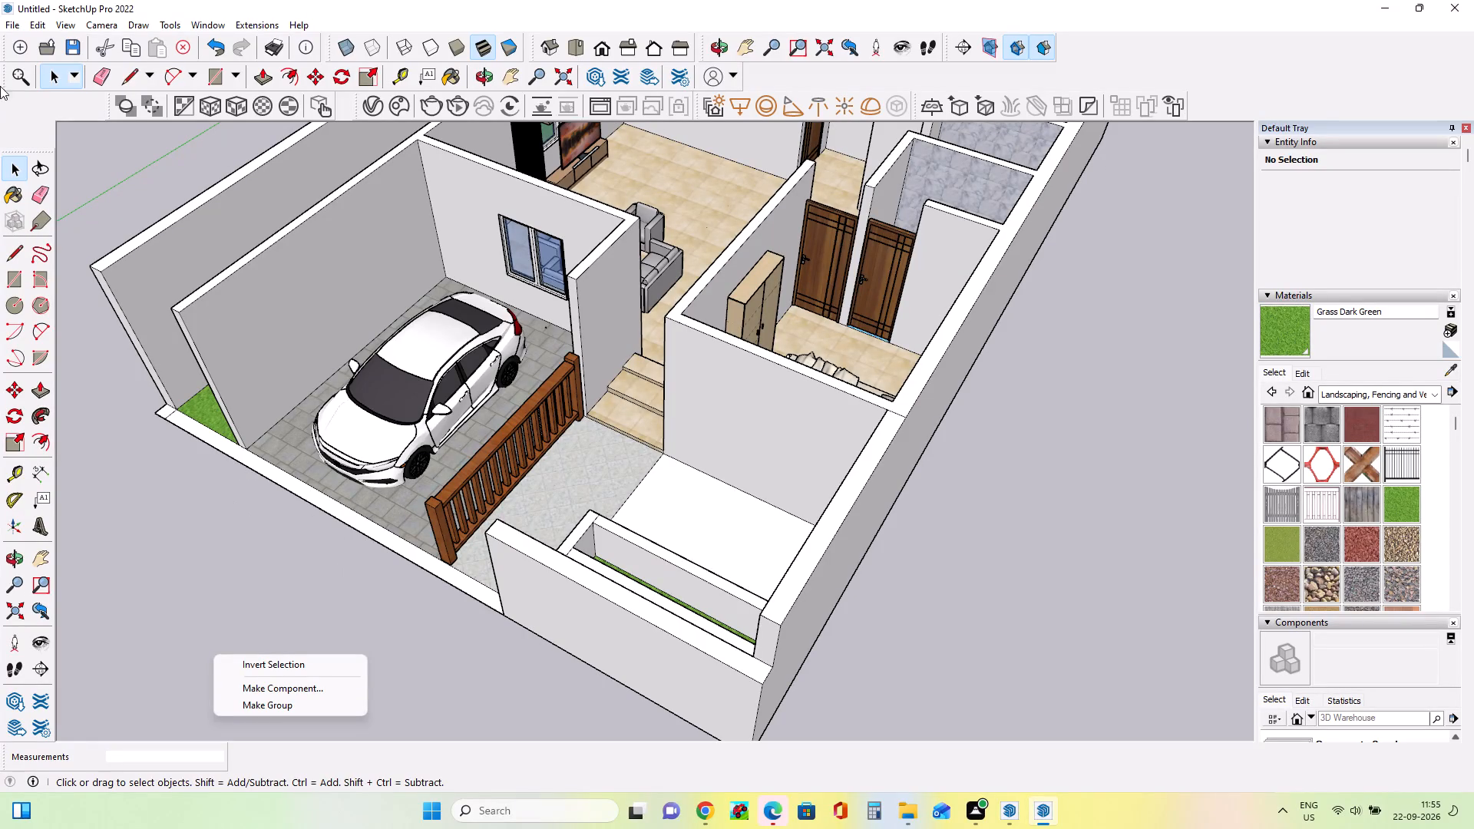
pyautogui.click(8, 25)
pyautogui.click(71, 295)
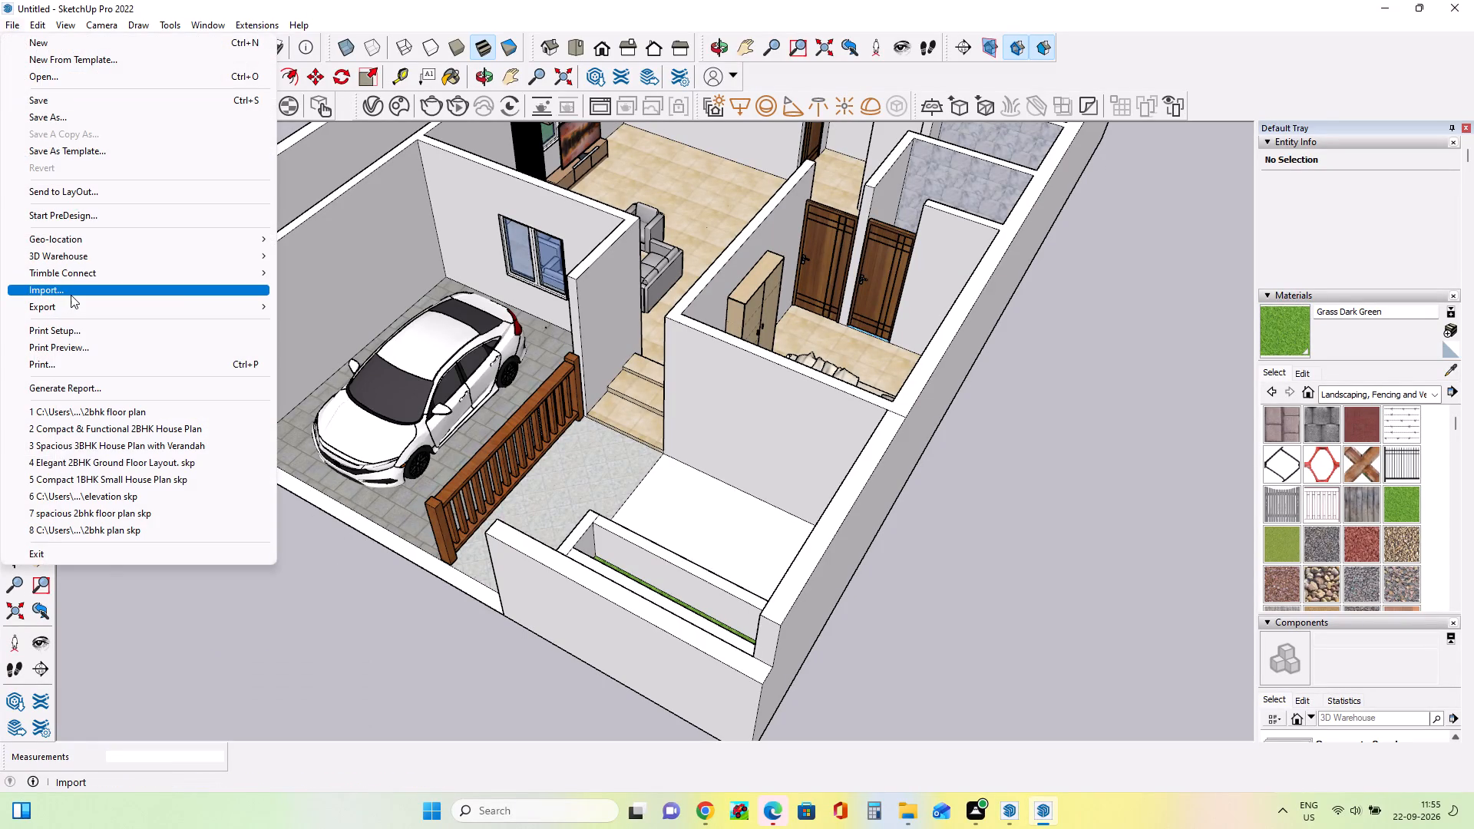
pyautogui.click(685, 366)
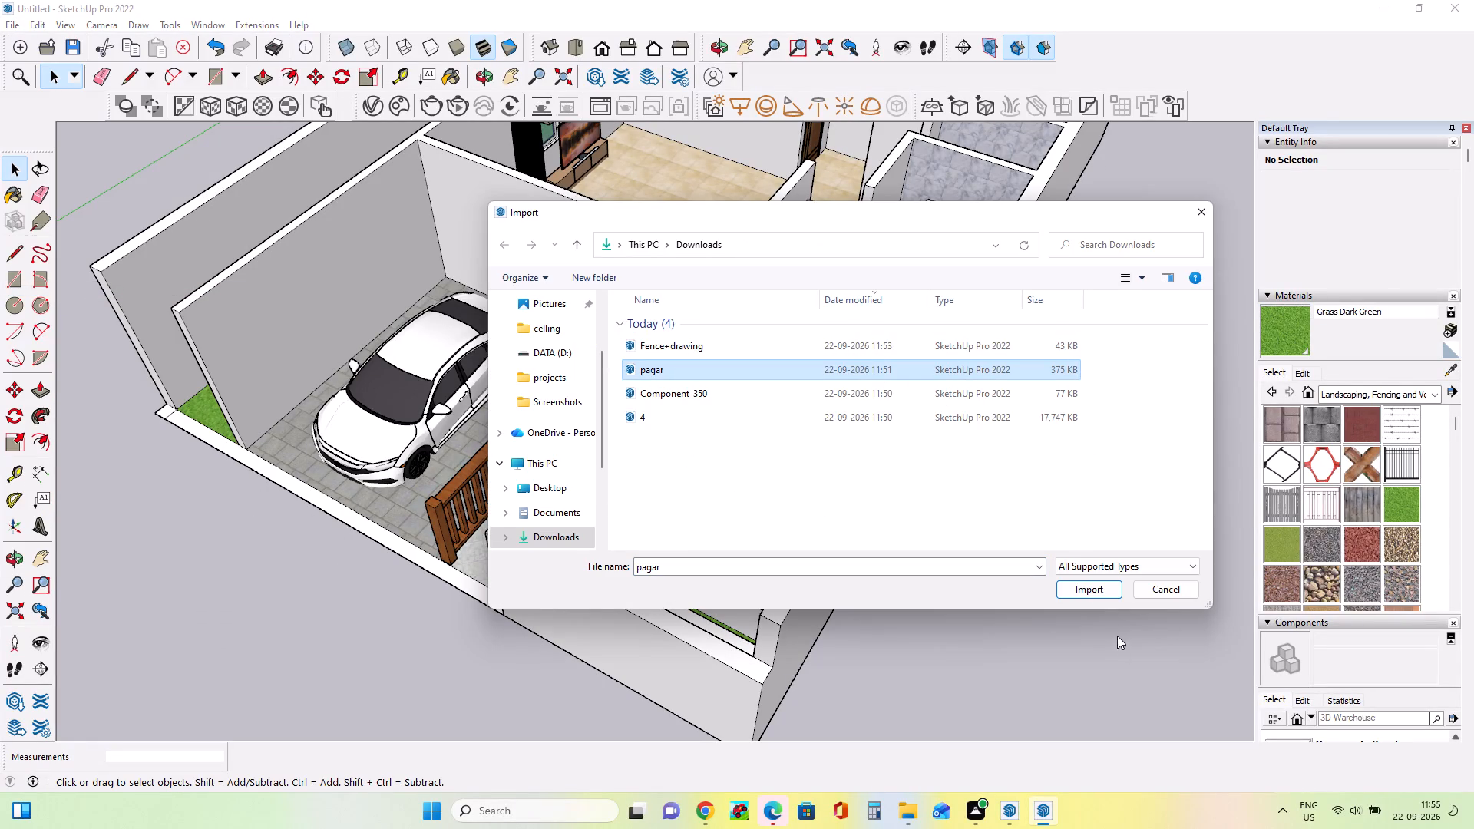
pyautogui.click(1088, 595)
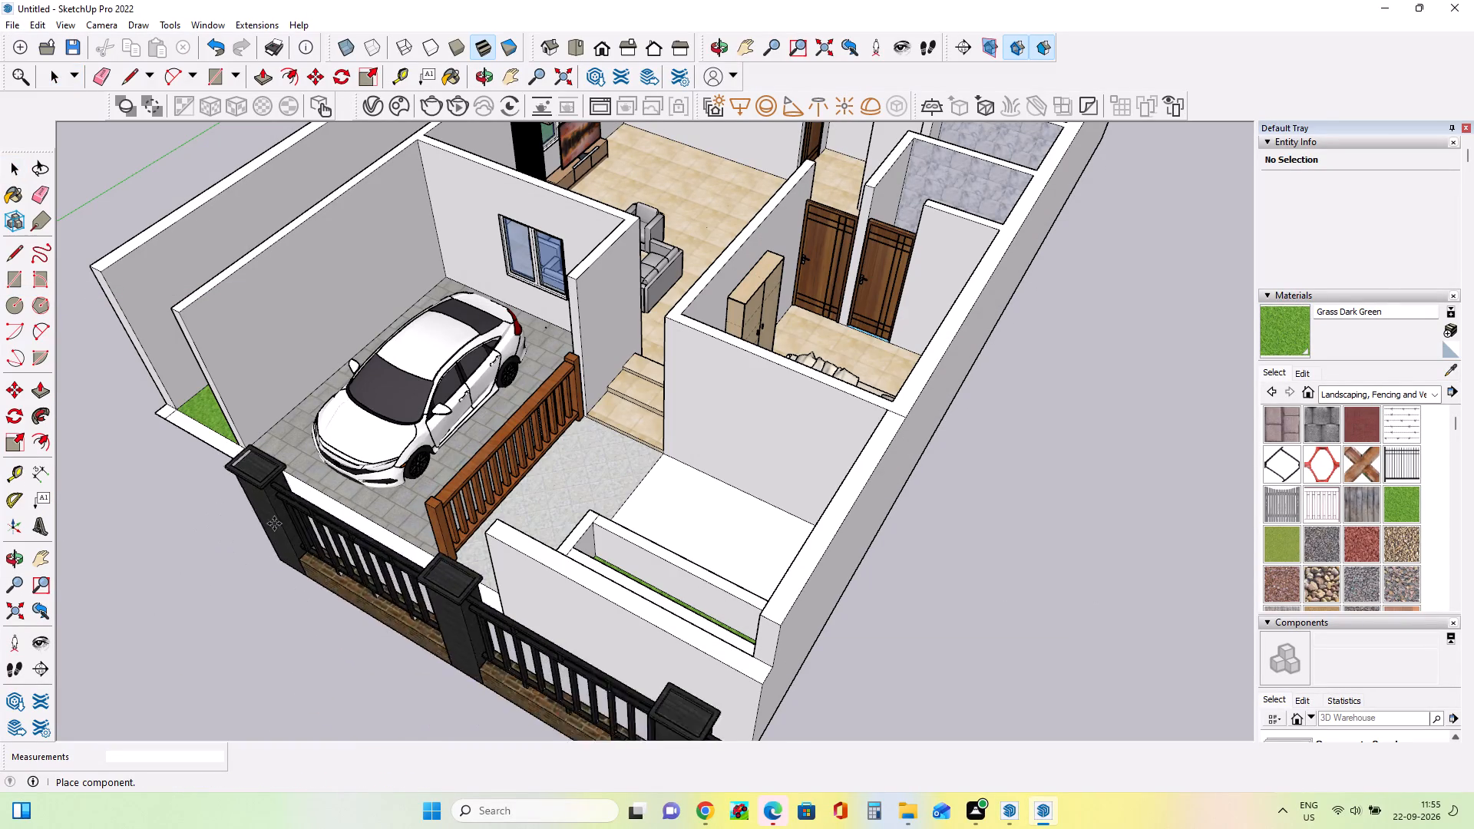
pyautogui.moveTo(210, 498); pyautogui.dragTo(486, 401, button='middle')
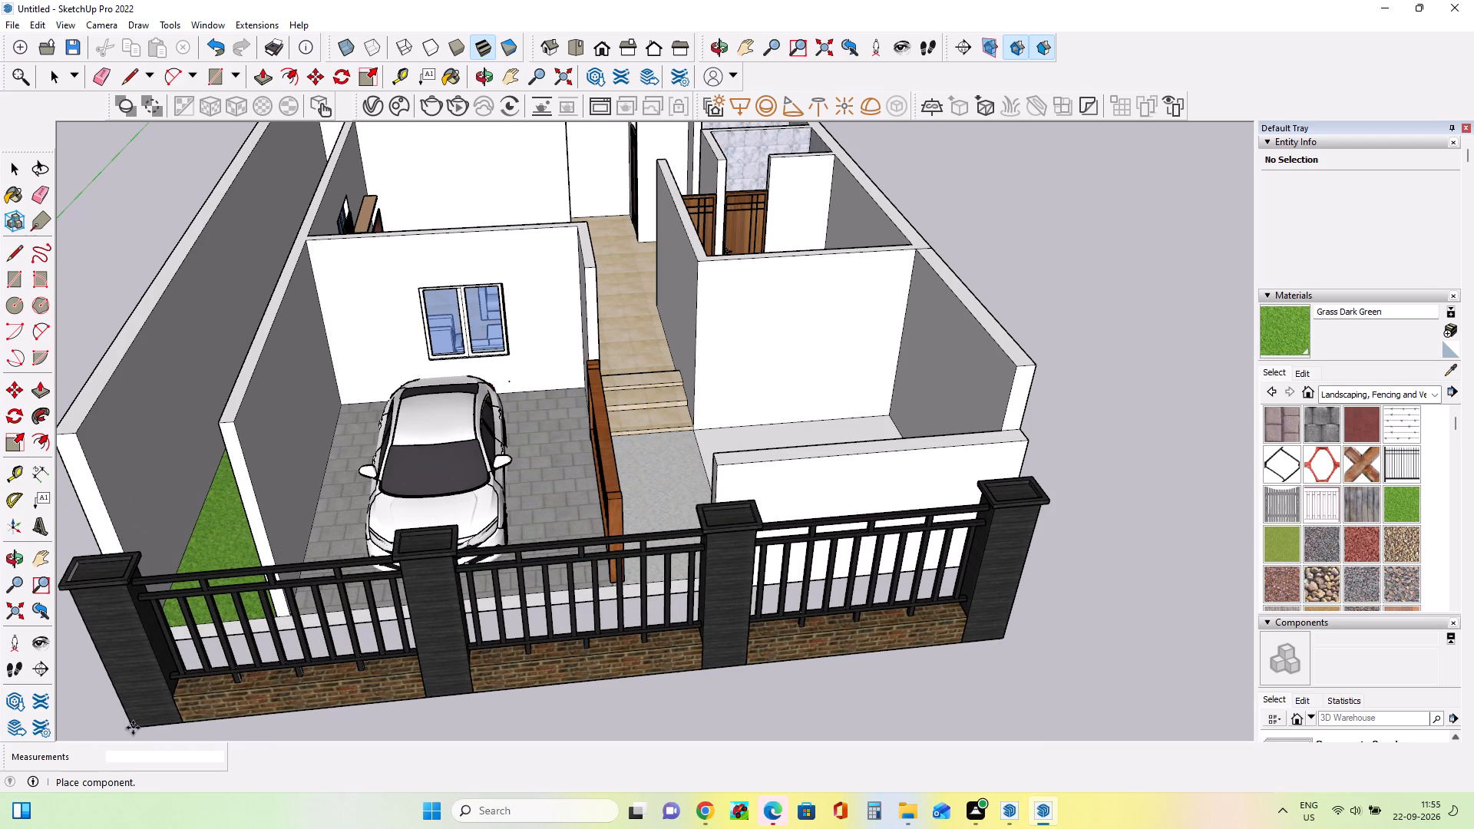
pyautogui.click(133, 728)
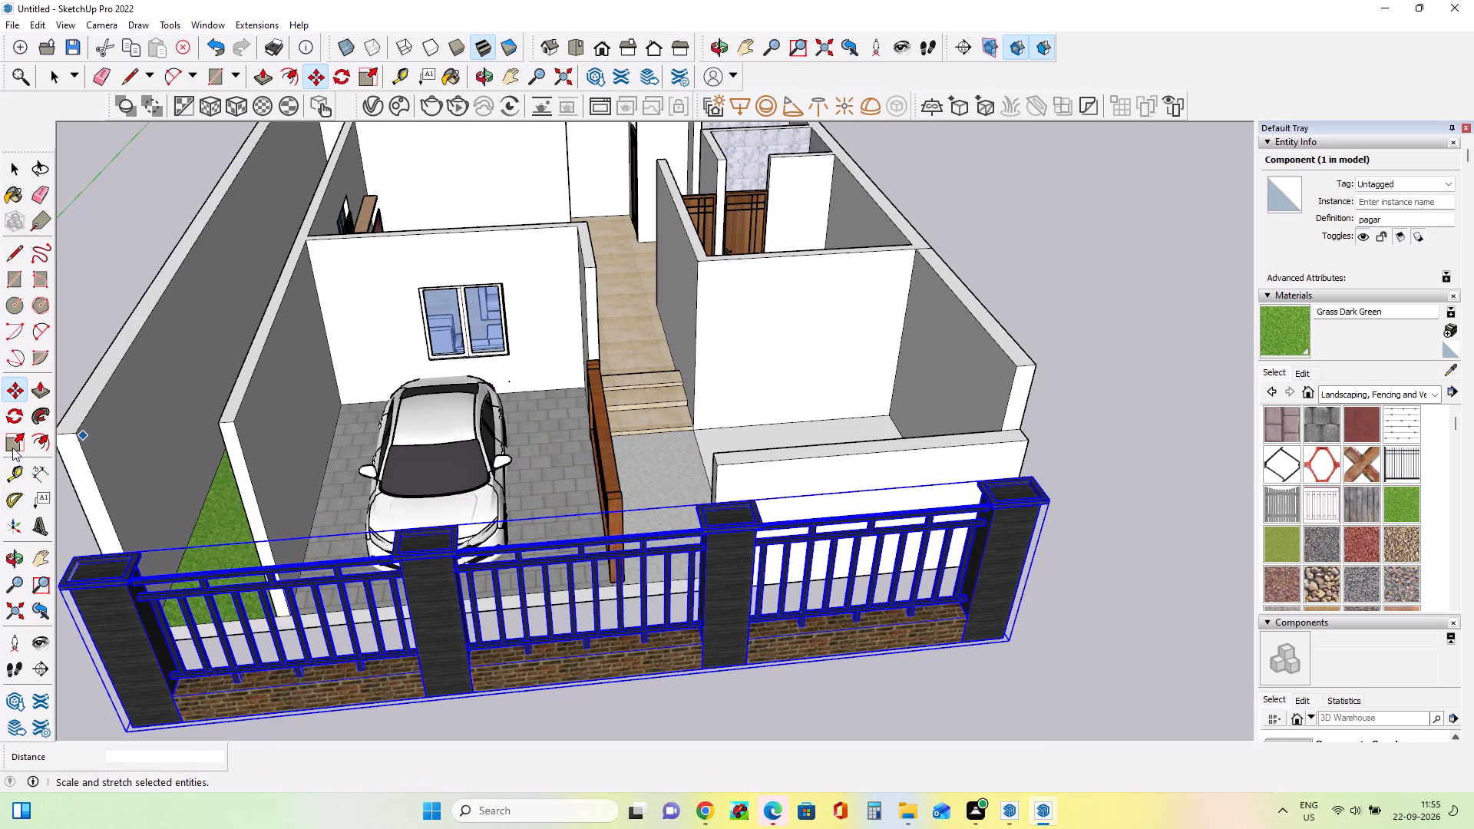
# Scale the pillared fence down by factors of about 0.62 in length and 0.42 in thickness.
pyautogui.click(12, 443)
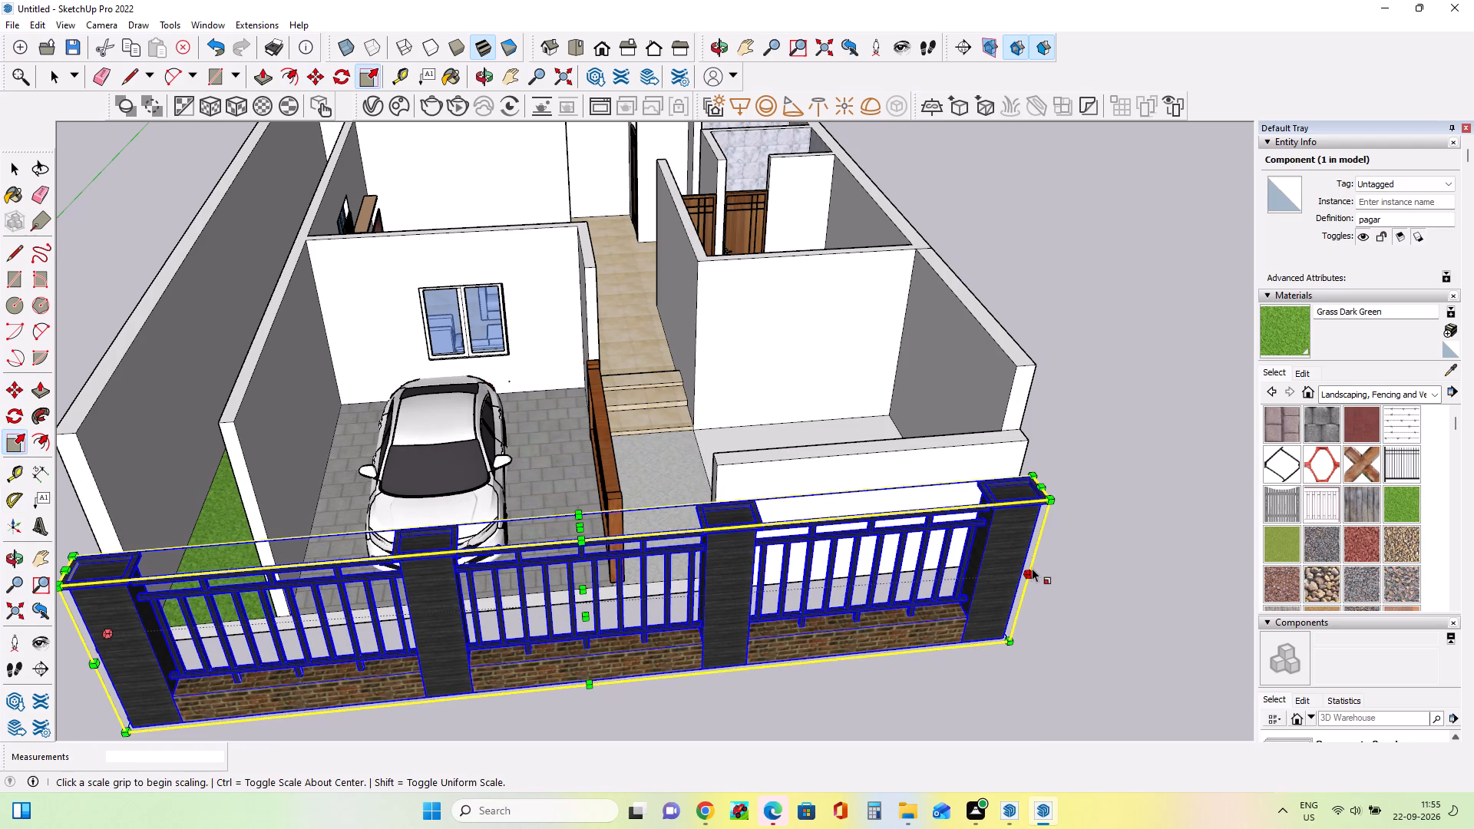
pyautogui.click(1031, 571)
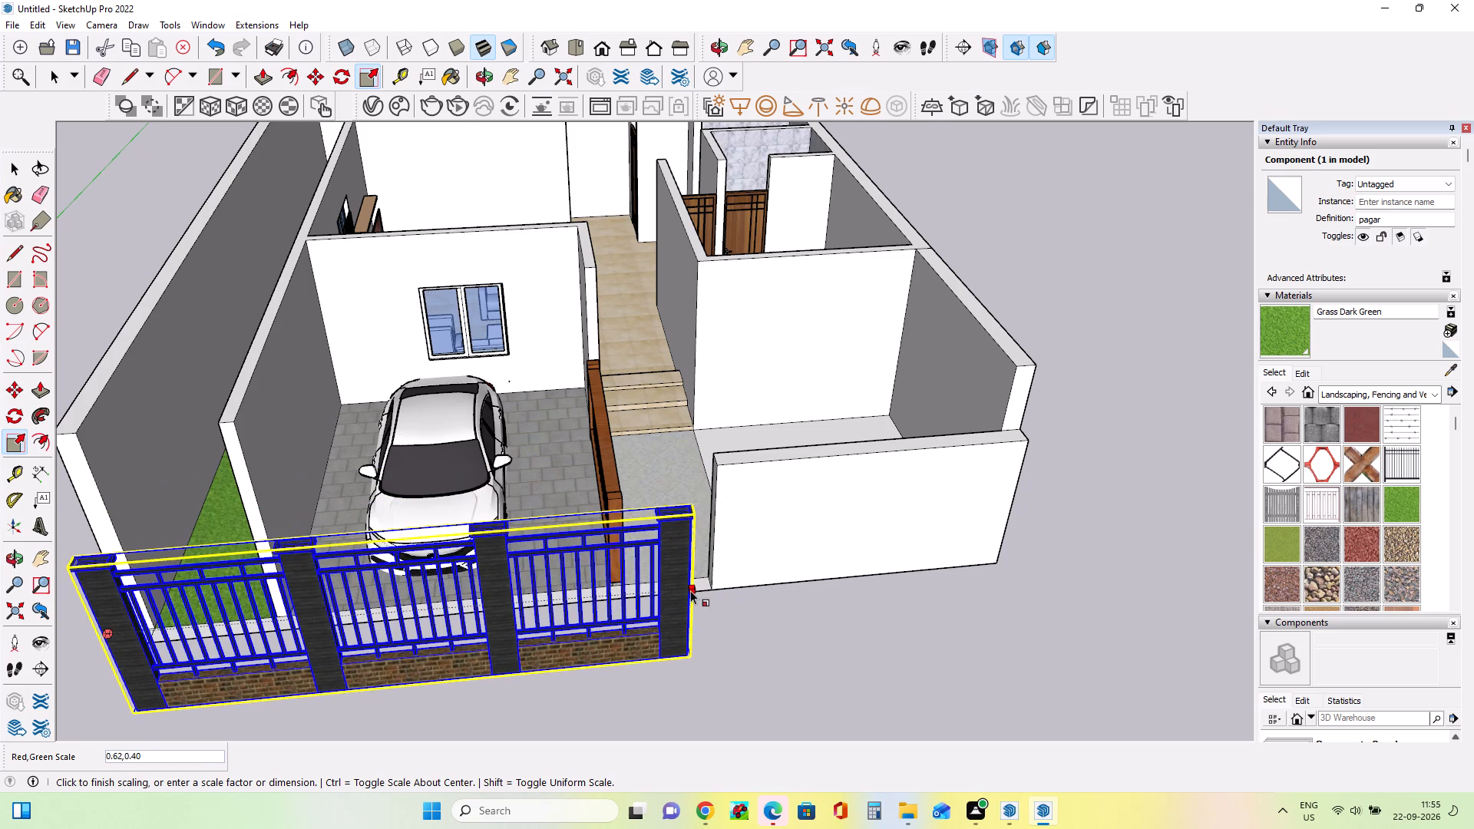
pyautogui.click(689, 591)
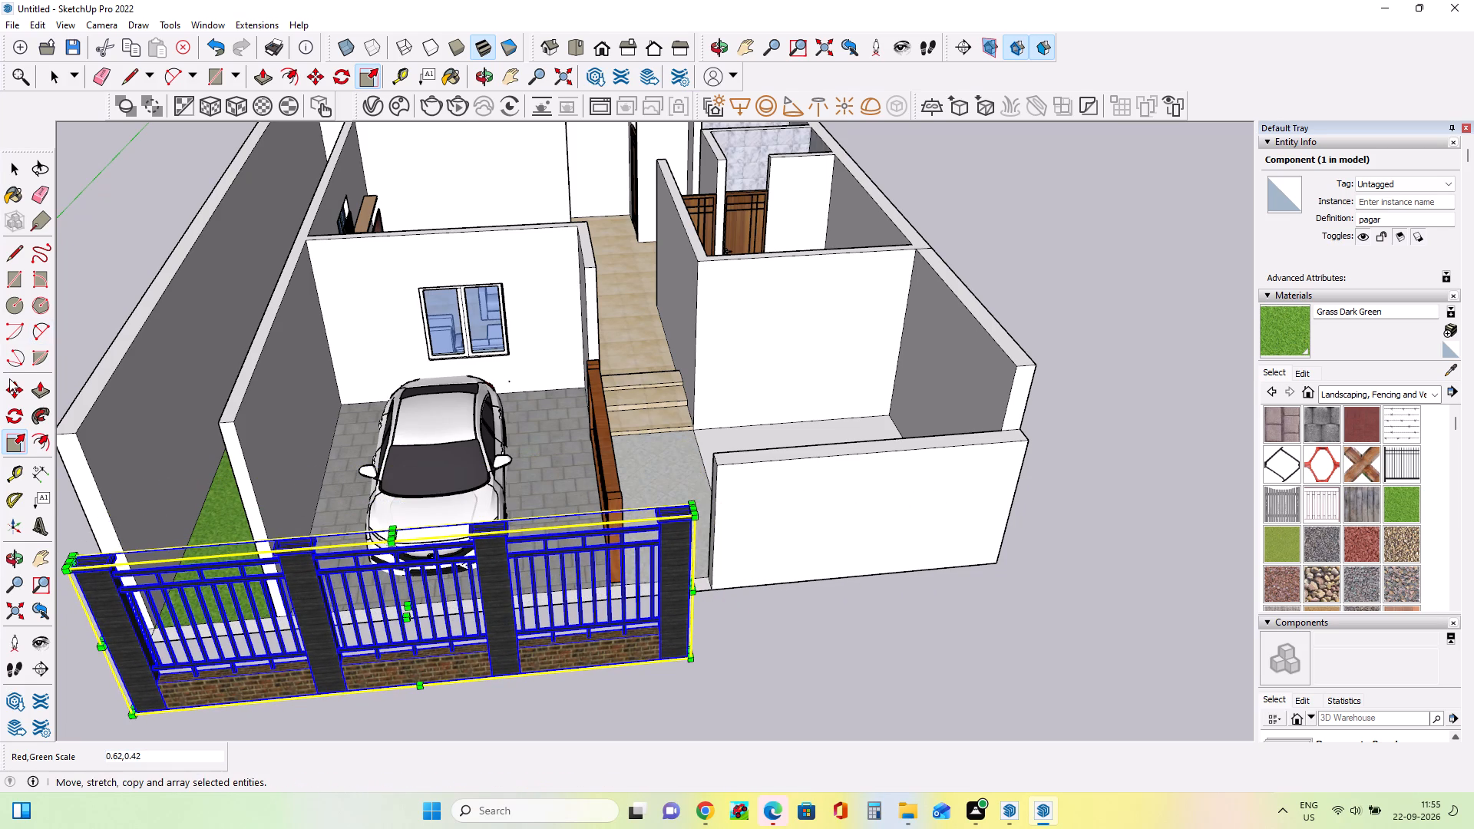
# Move the pillared fence so its end pillar's base corner meets the bottom corner of the white front wall.
pyautogui.click(11, 381)
pyautogui.click(693, 658)
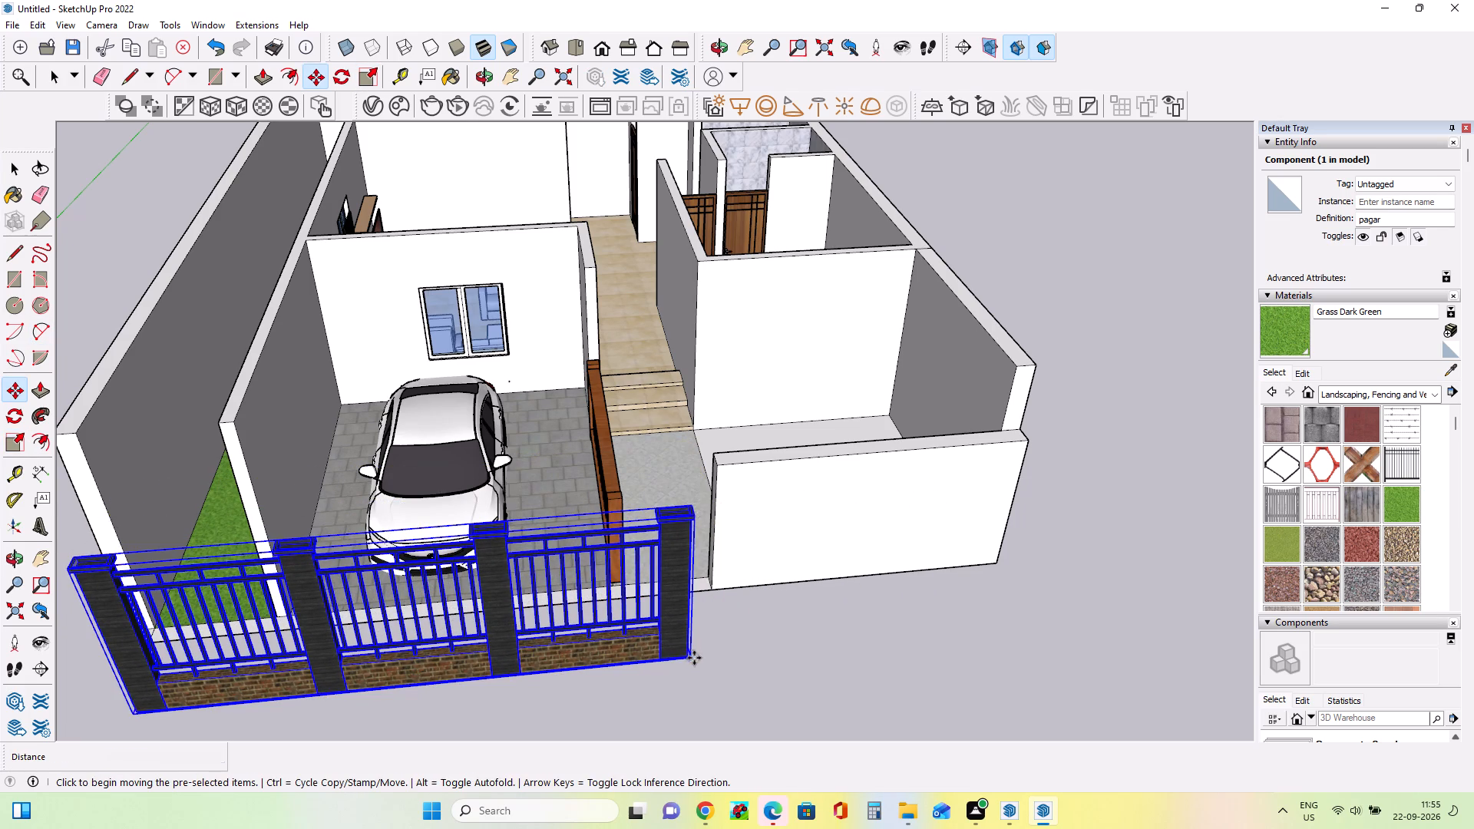
pyautogui.click(717, 584)
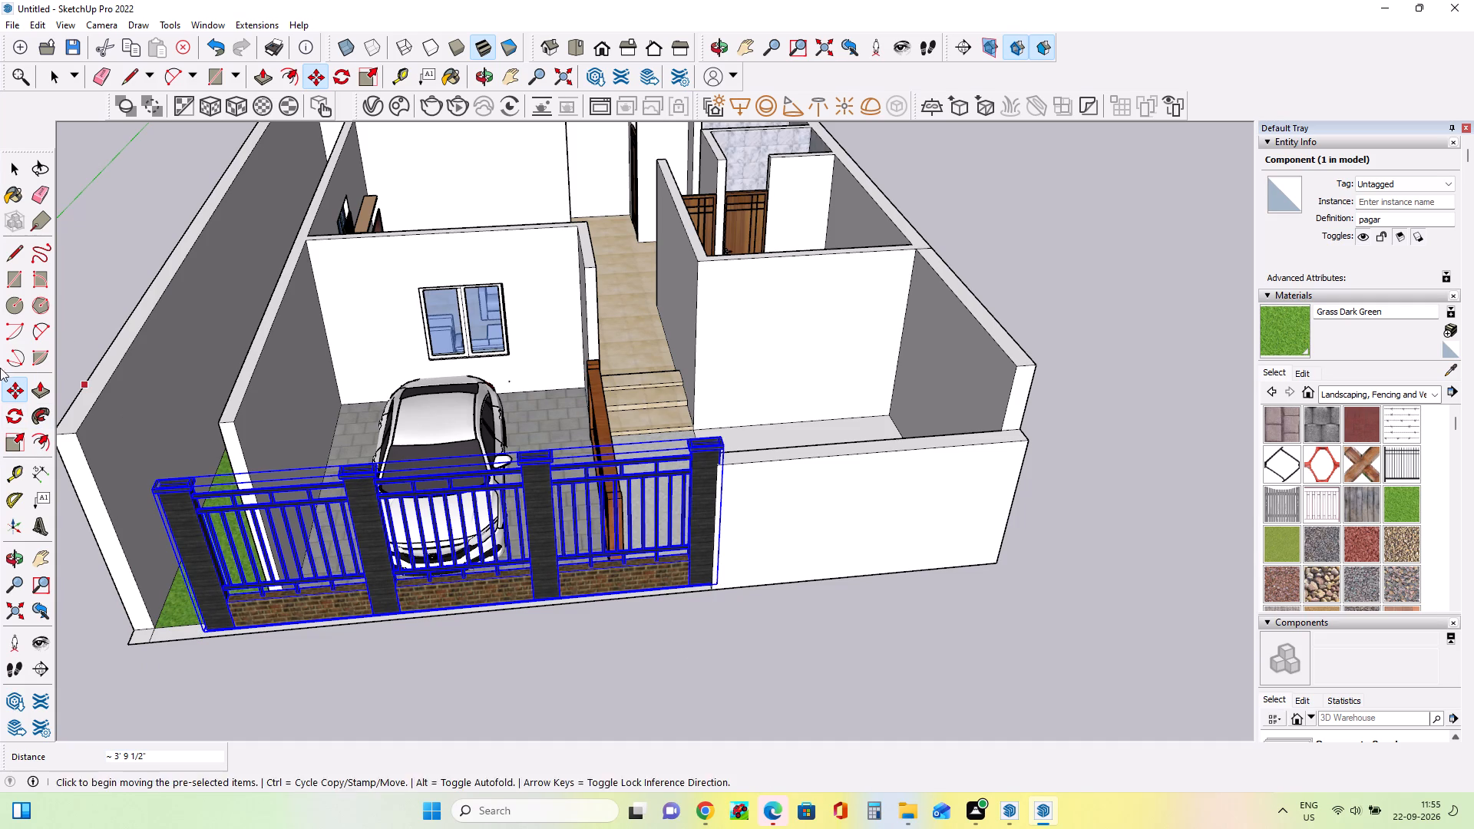
# Stretch the pillared fence toward the garden-side boundary wall by factors of about 1.10 in length and 3.74 in thickness.
pyautogui.click(18, 441)
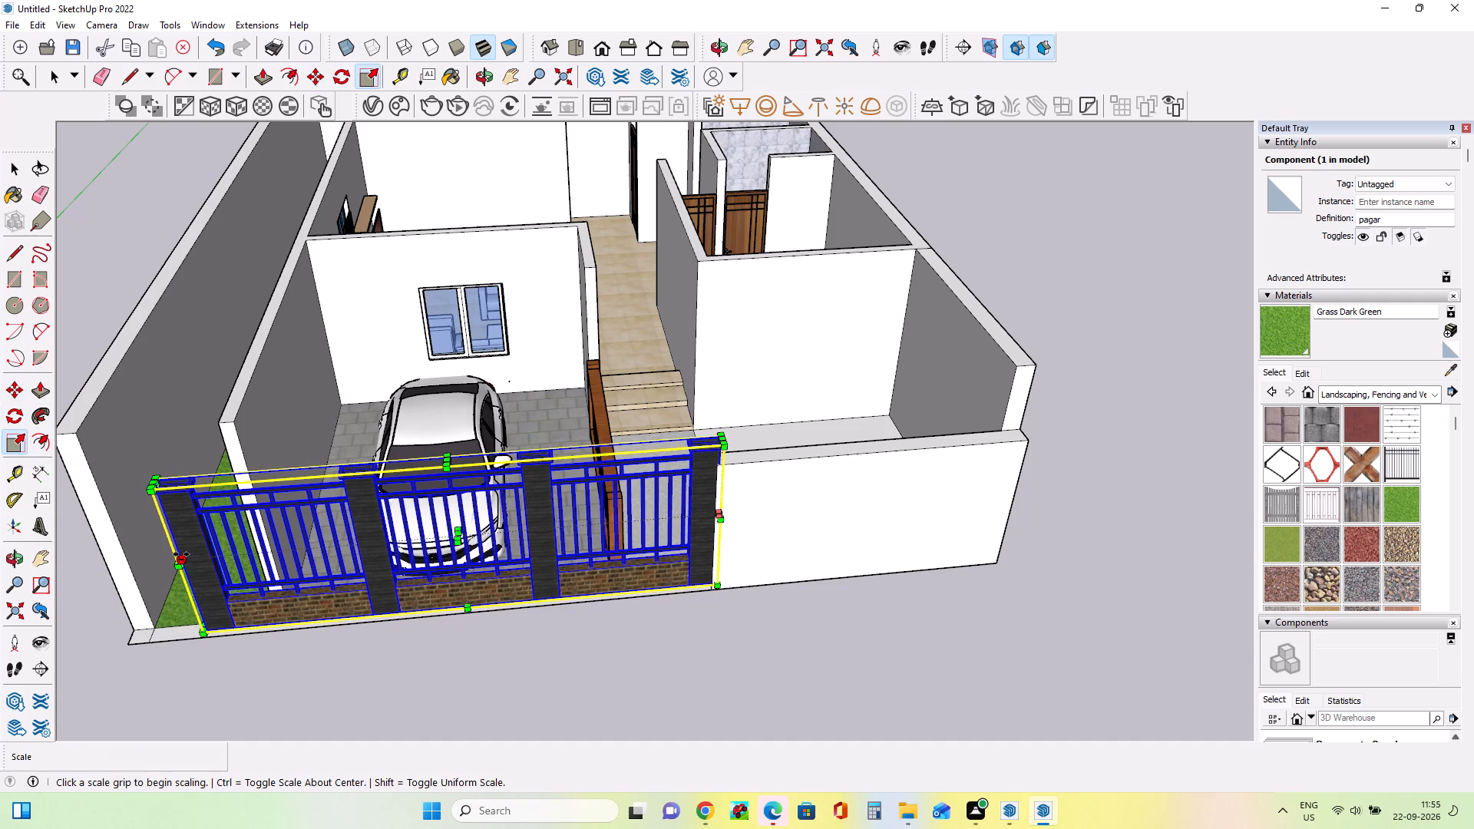
pyautogui.click(181, 560)
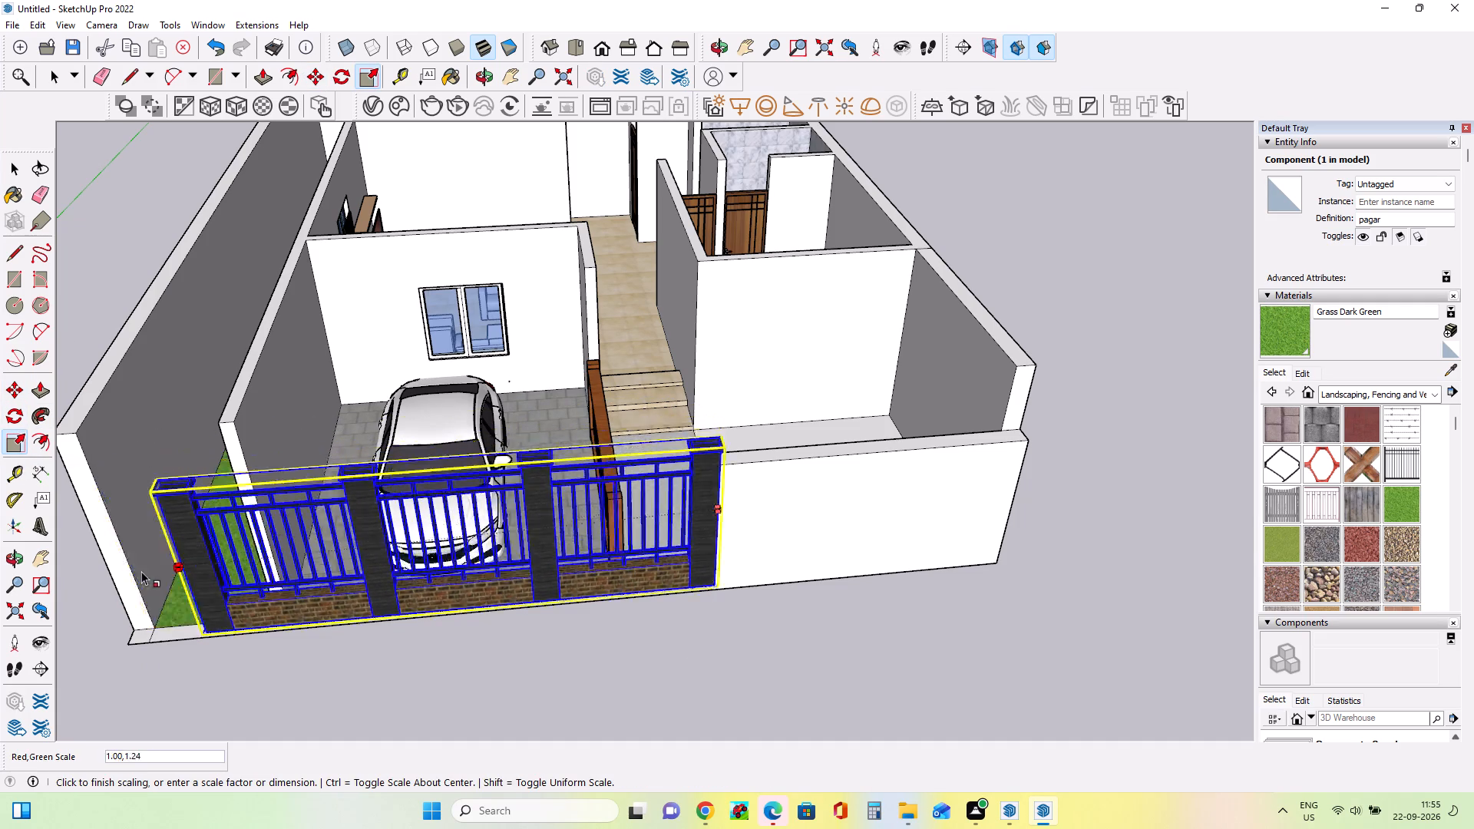
pyautogui.click(110, 599)
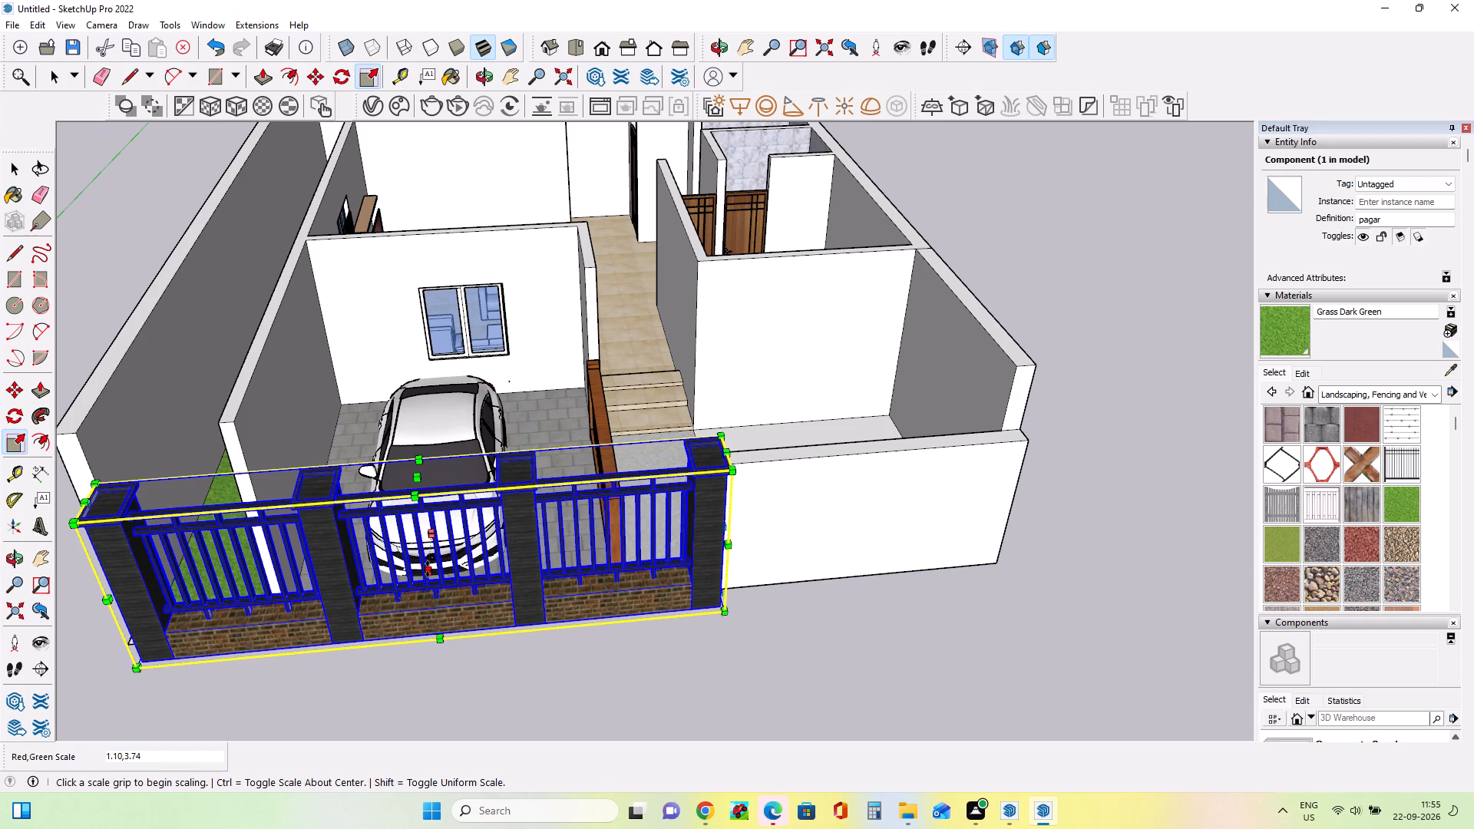
# Thin the pillared fence by a scale factor of about 0.25 so it sits back on the front plinth.
pyautogui.click(428, 569)
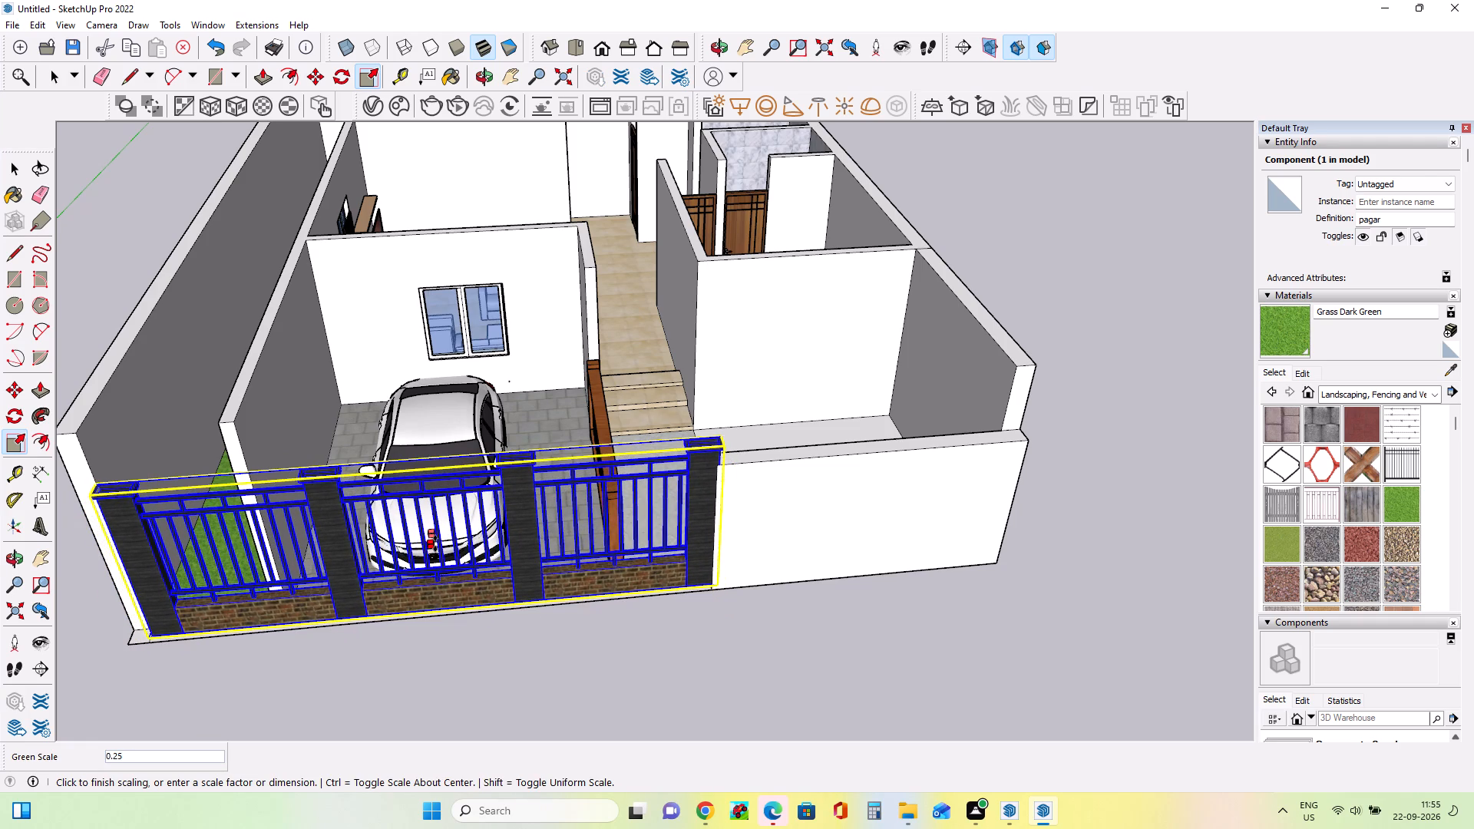
pyautogui.click(435, 543)
# Lengthen the pillared fence by a scale factor of about 1.05 to meet the outer corner of the garden-side boundary wall.
pyautogui.moveTo(299, 606); pyautogui.dragTo(689, 504, button='middle')
pyautogui.middleClick(682, 513)
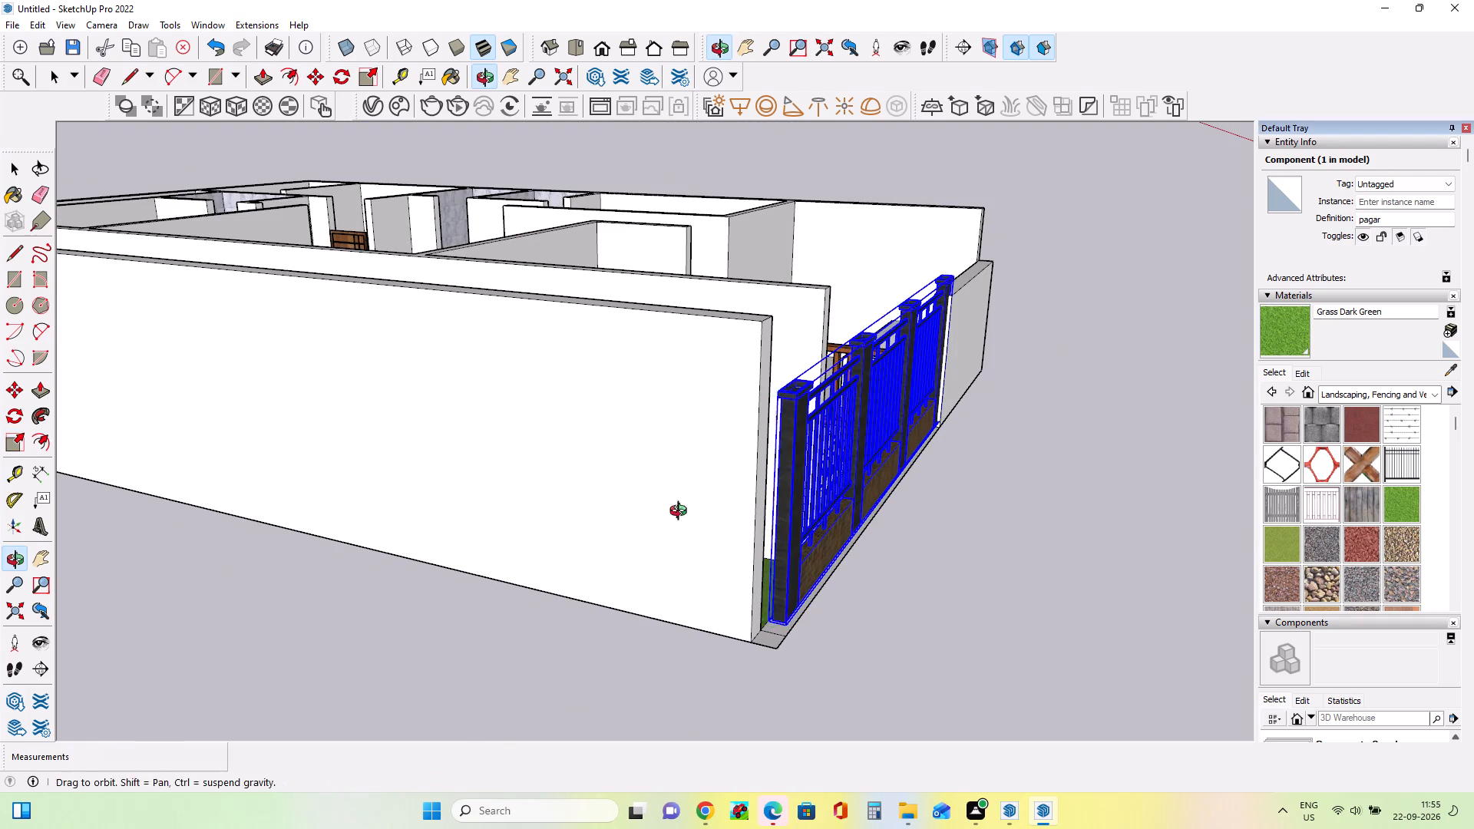
pyautogui.click(778, 514)
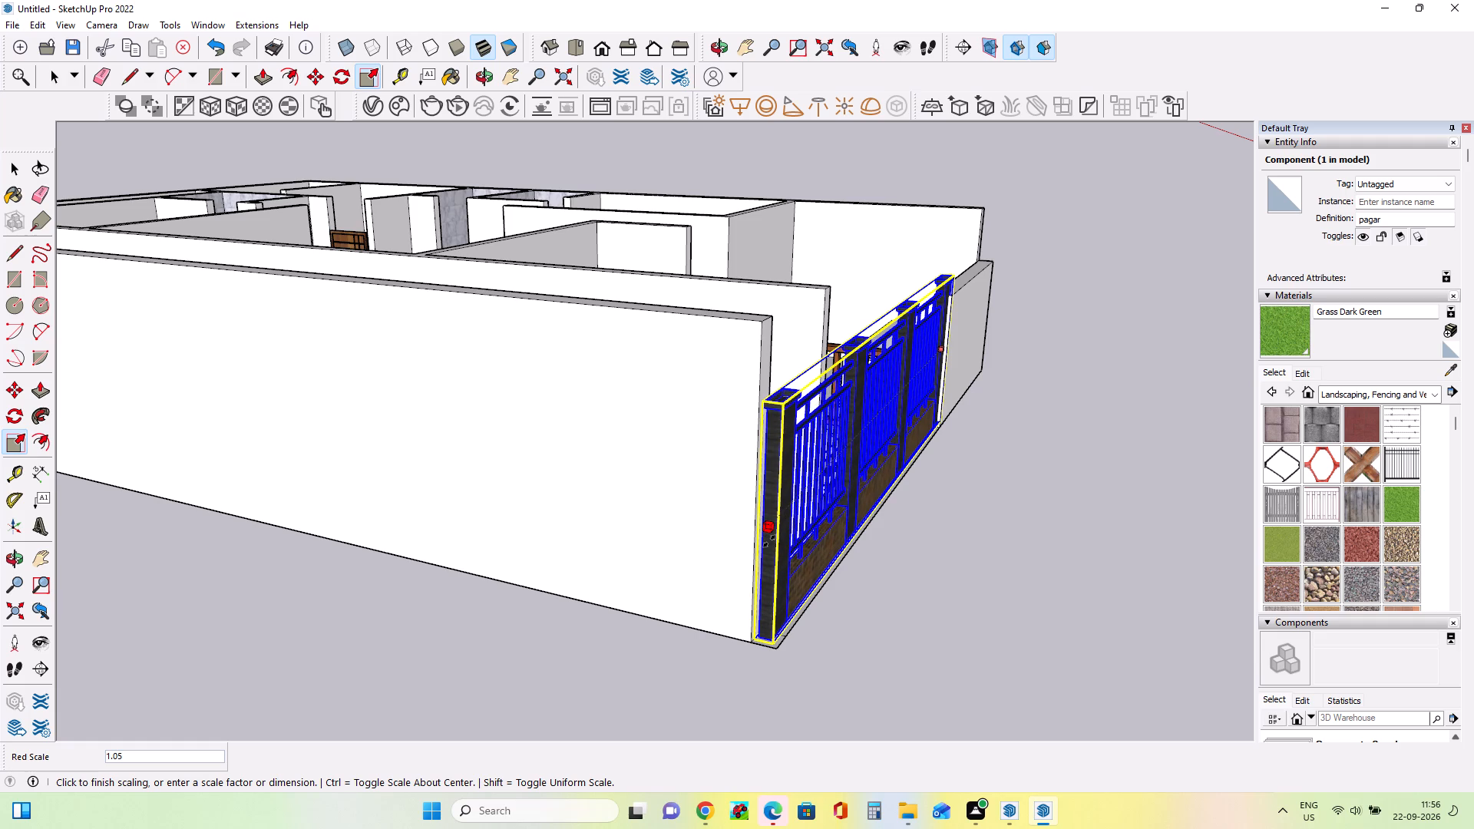
pyautogui.doubleClick(769, 541)
# Thicken the pillared fence by a scale factor of about 1.33 toward the parking, and deselect it.
pyautogui.moveTo(944, 539); pyautogui.dragTo(751, 600, button='middle')
pyautogui.scroll(4, 755, 553)
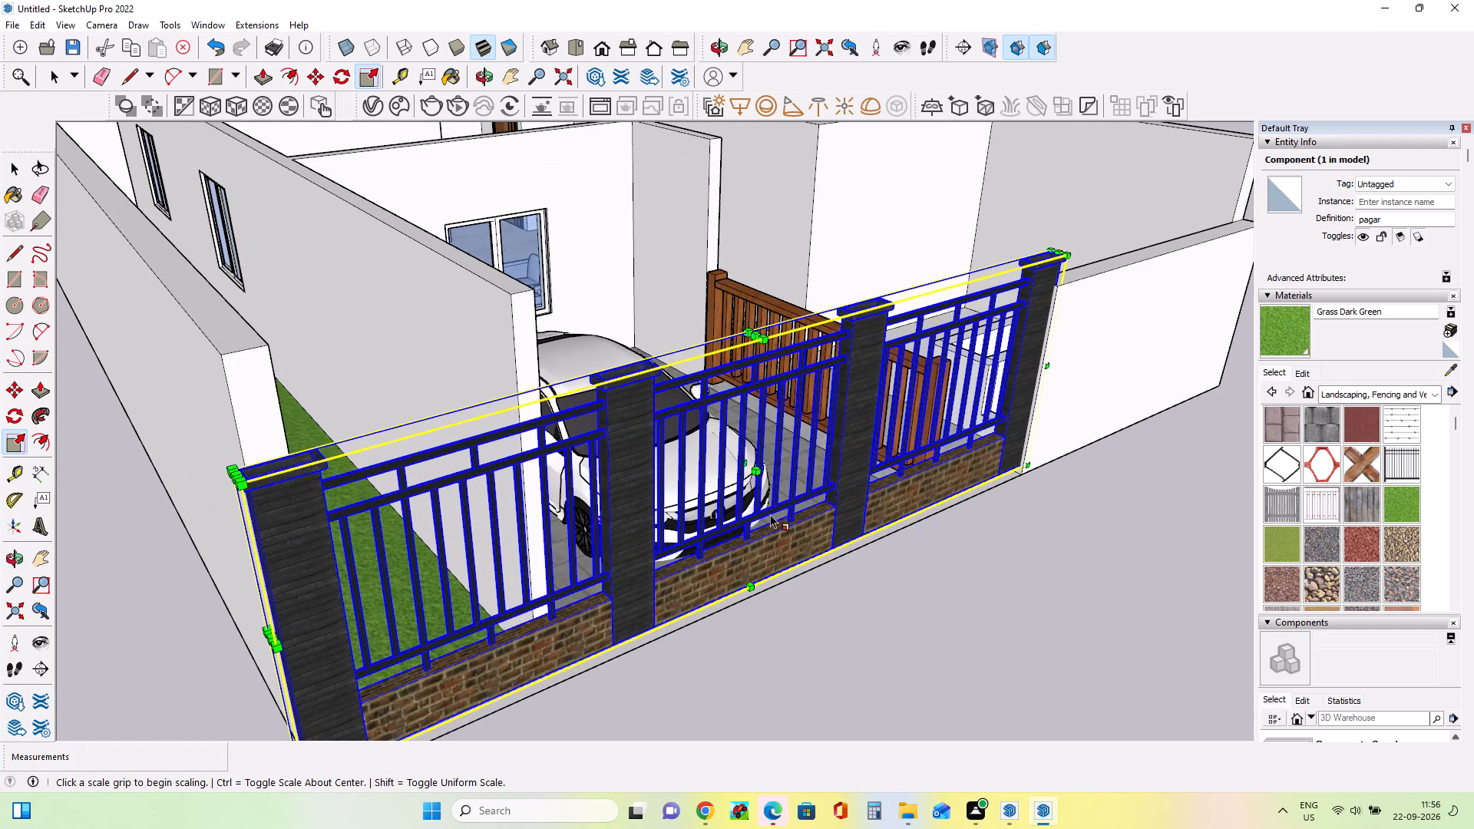
pyautogui.click(758, 471)
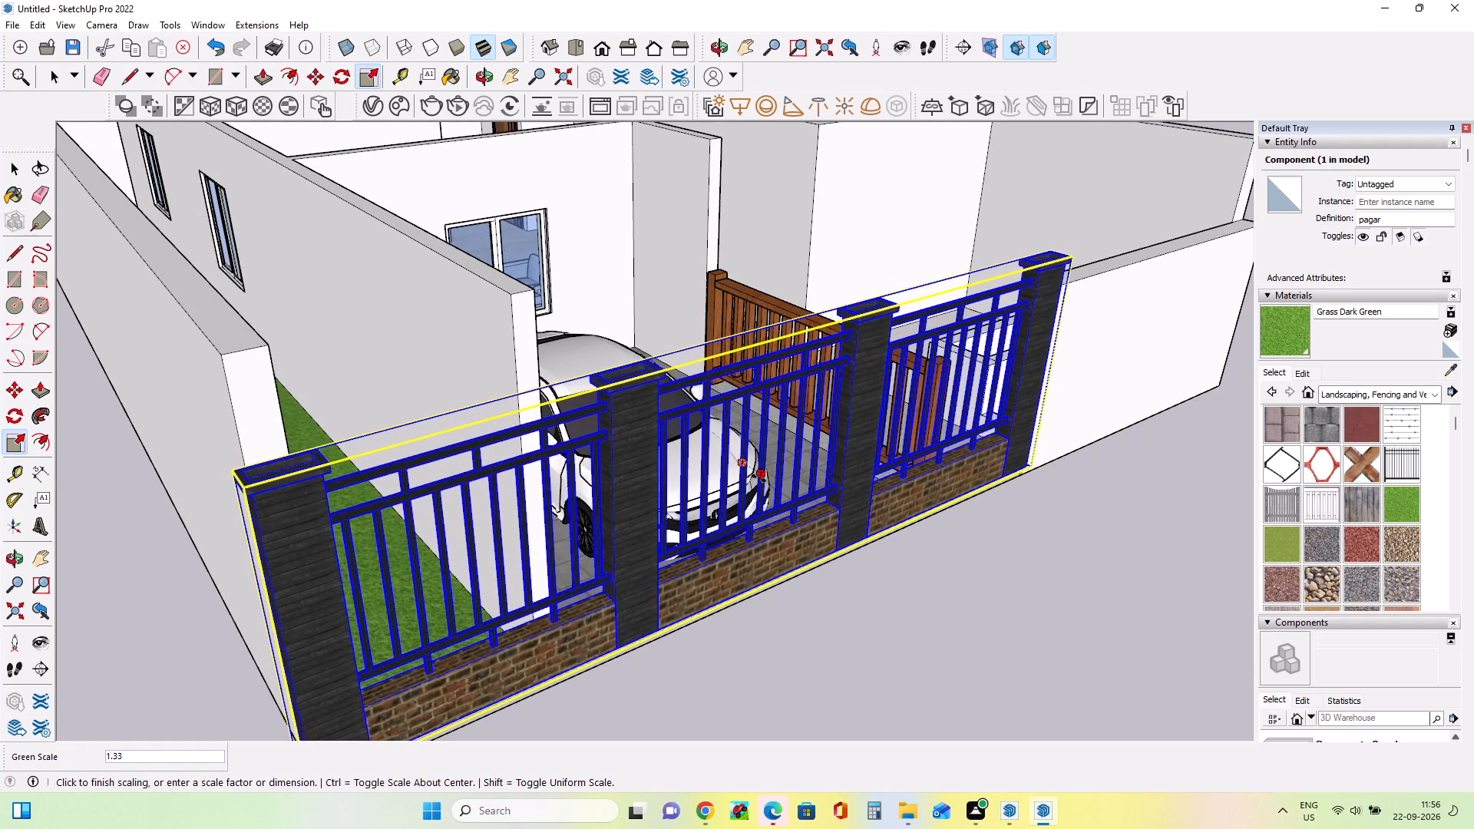
pyautogui.click(759, 478)
pyautogui.scroll(-7, 889, 499)
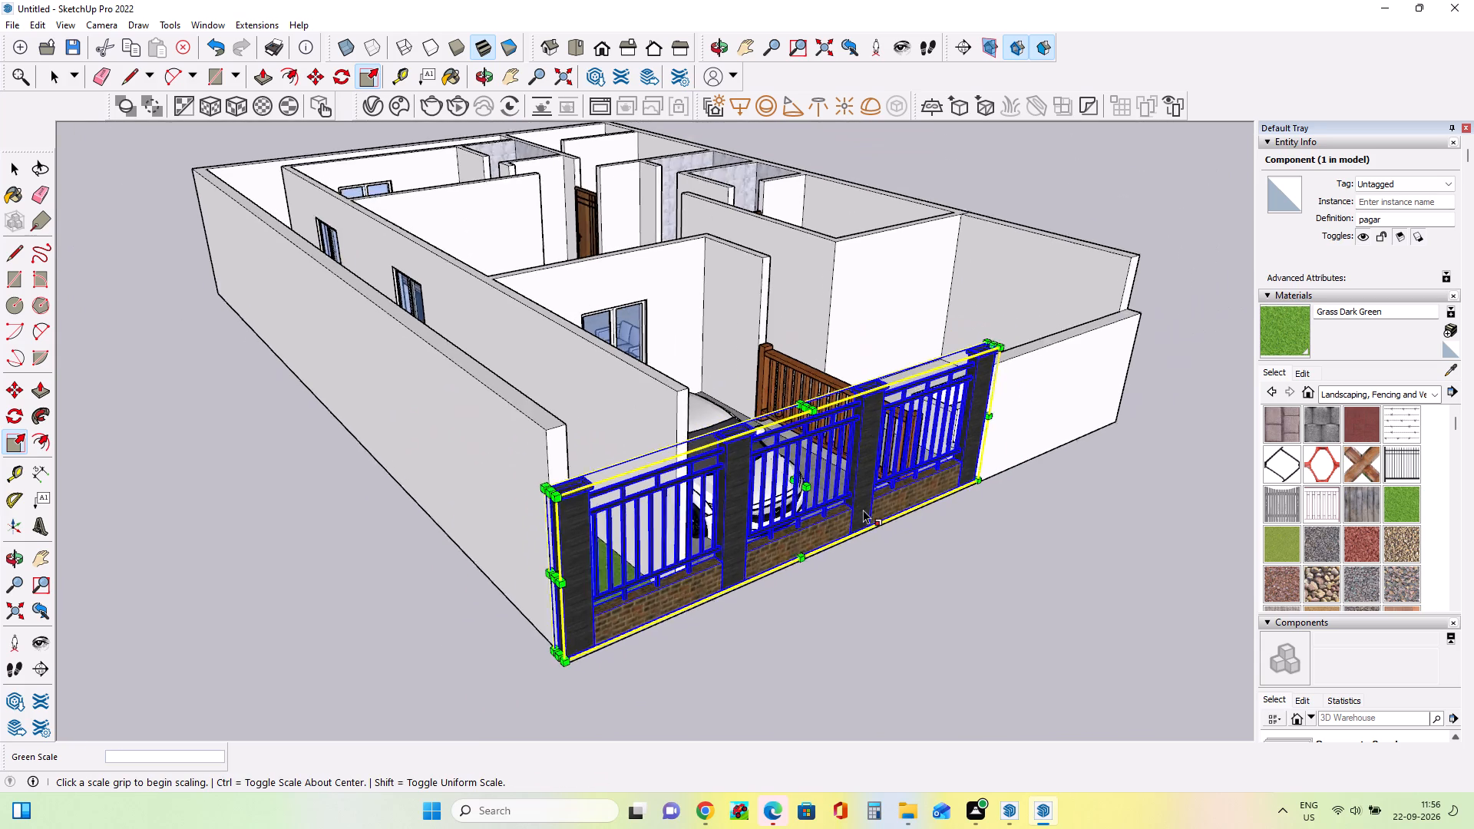
pyautogui.moveTo(864, 507); pyautogui.dragTo(717, 516, button='middle')
pyautogui.moveTo(744, 509); pyautogui.dragTo(749, 549, button='middle')
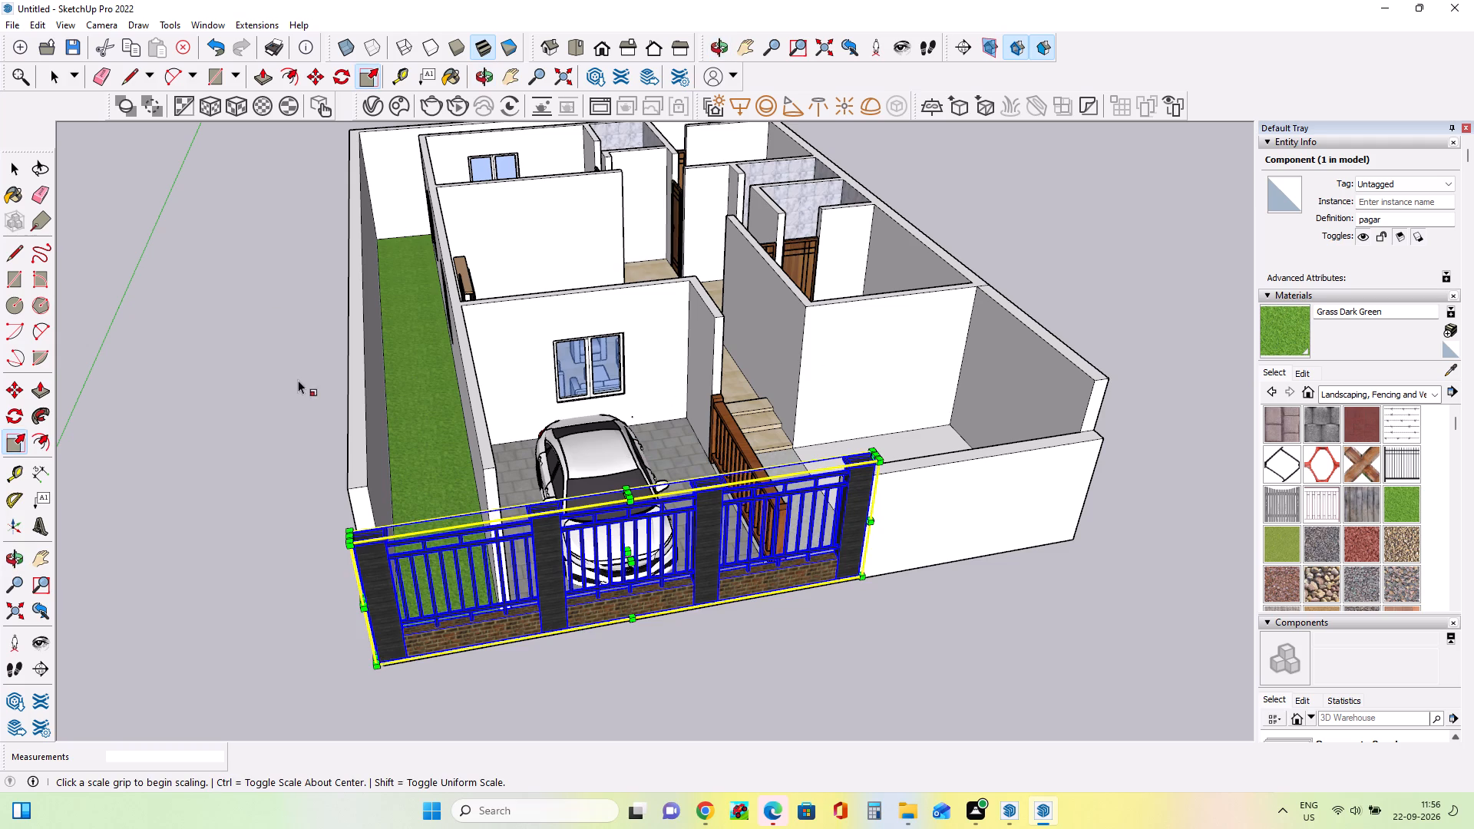
pyautogui.click(15, 172)
pyautogui.click(230, 342)
# Examine the fitted front fence and the overall house layout from several angles and from above.
pyautogui.moveTo(329, 553); pyautogui.dragTo(451, 553, button='middle')
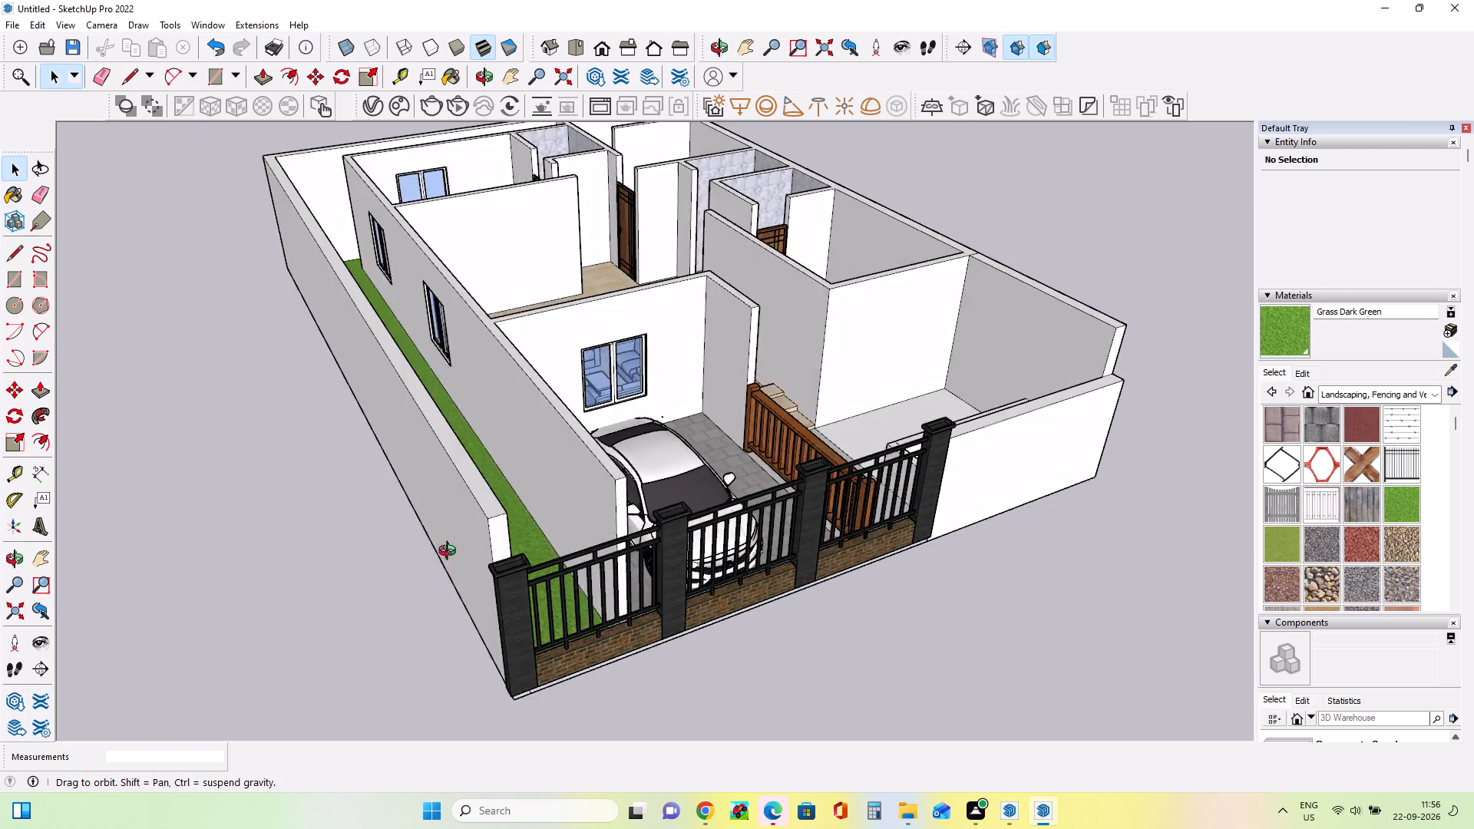
pyautogui.moveTo(451, 553); pyautogui.dragTo(541, 530, button='middle')
pyautogui.moveTo(716, 594); pyautogui.dragTo(392, 627, button='middle')
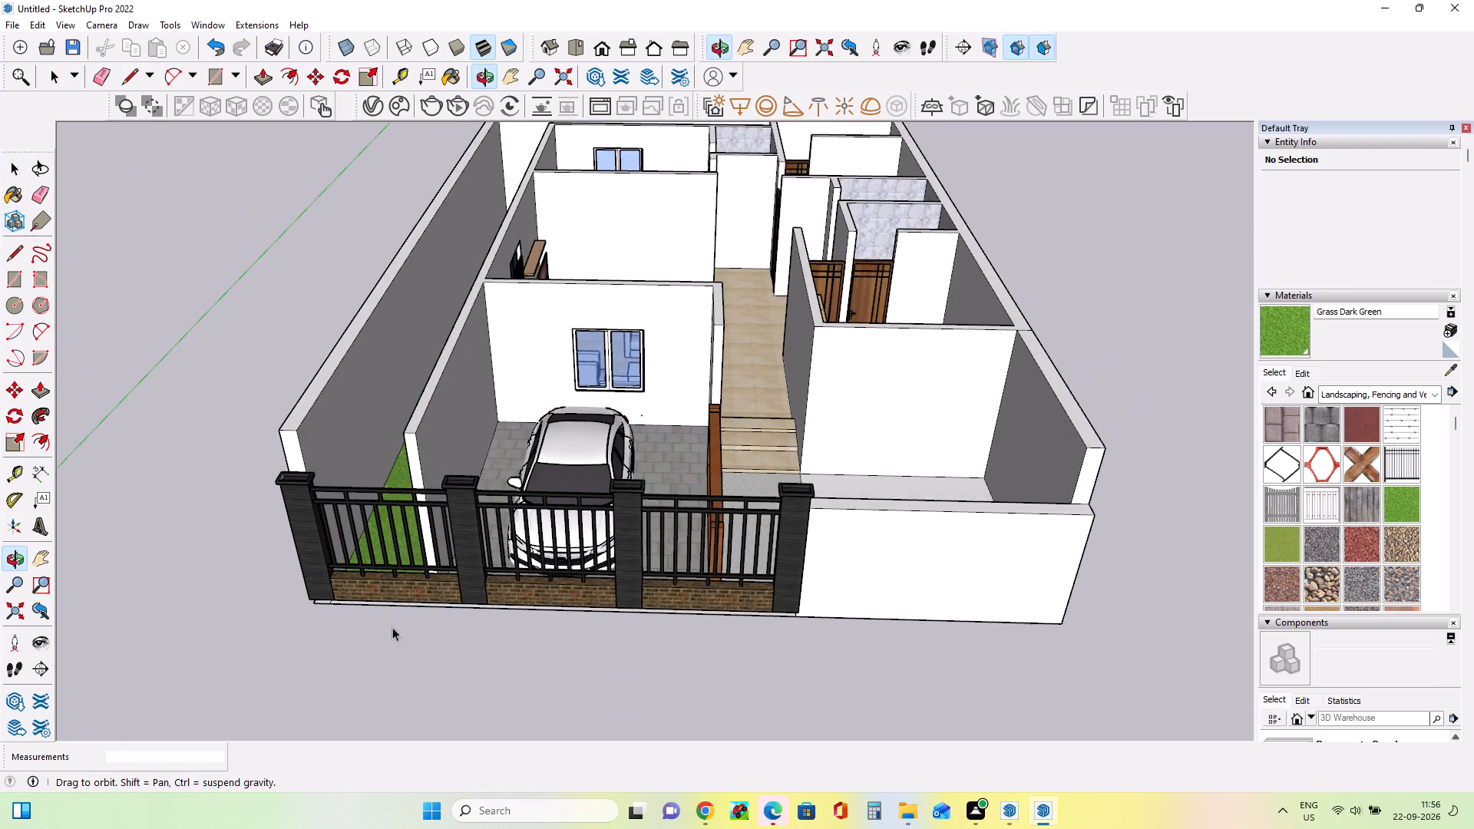
pyautogui.moveTo(392, 627); pyautogui.dragTo(392, 627, button='middle')
pyautogui.moveTo(694, 509); pyautogui.dragTo(694, 616, button='middle')
pyautogui.scroll(-1, 694, 616)
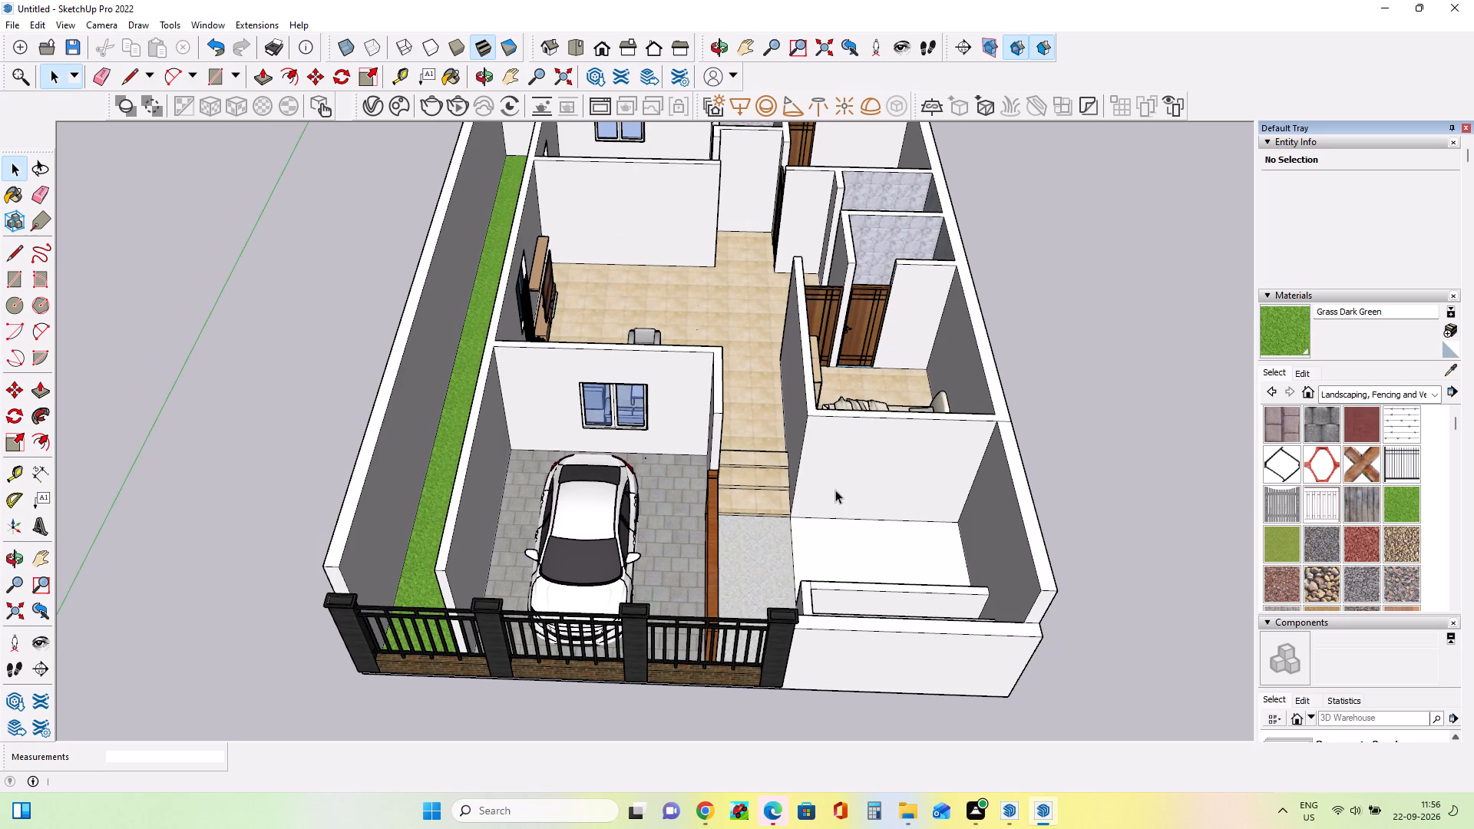
pyautogui.moveTo(836, 499); pyautogui.dragTo(864, 597, button='middle')
pyautogui.scroll(-2, 866, 580)
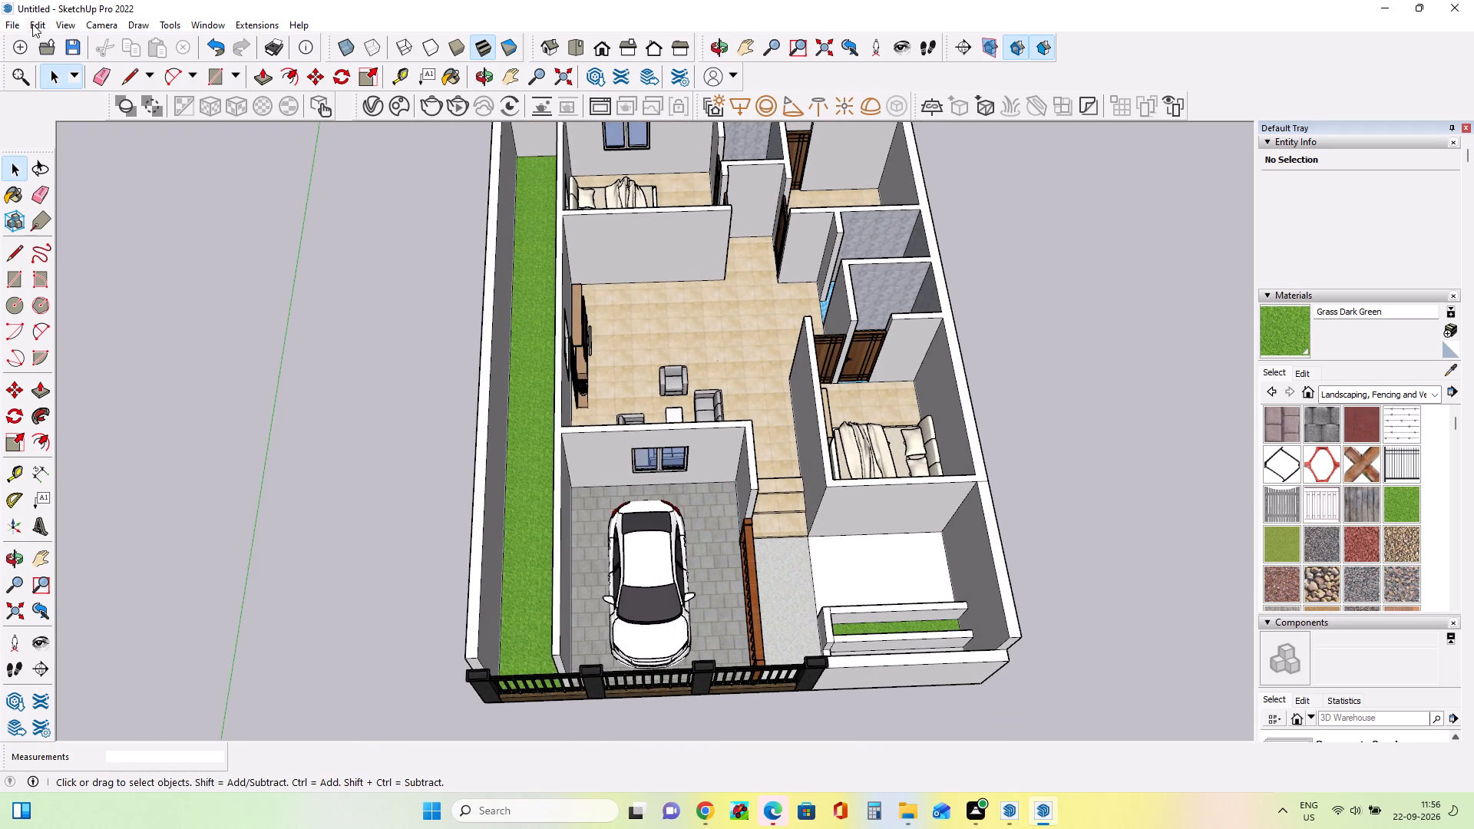
# Import the Component_350 staircase from Downloads and place it outside the house, beside the side wall near the front bedroom.
pyautogui.click(8, 19)
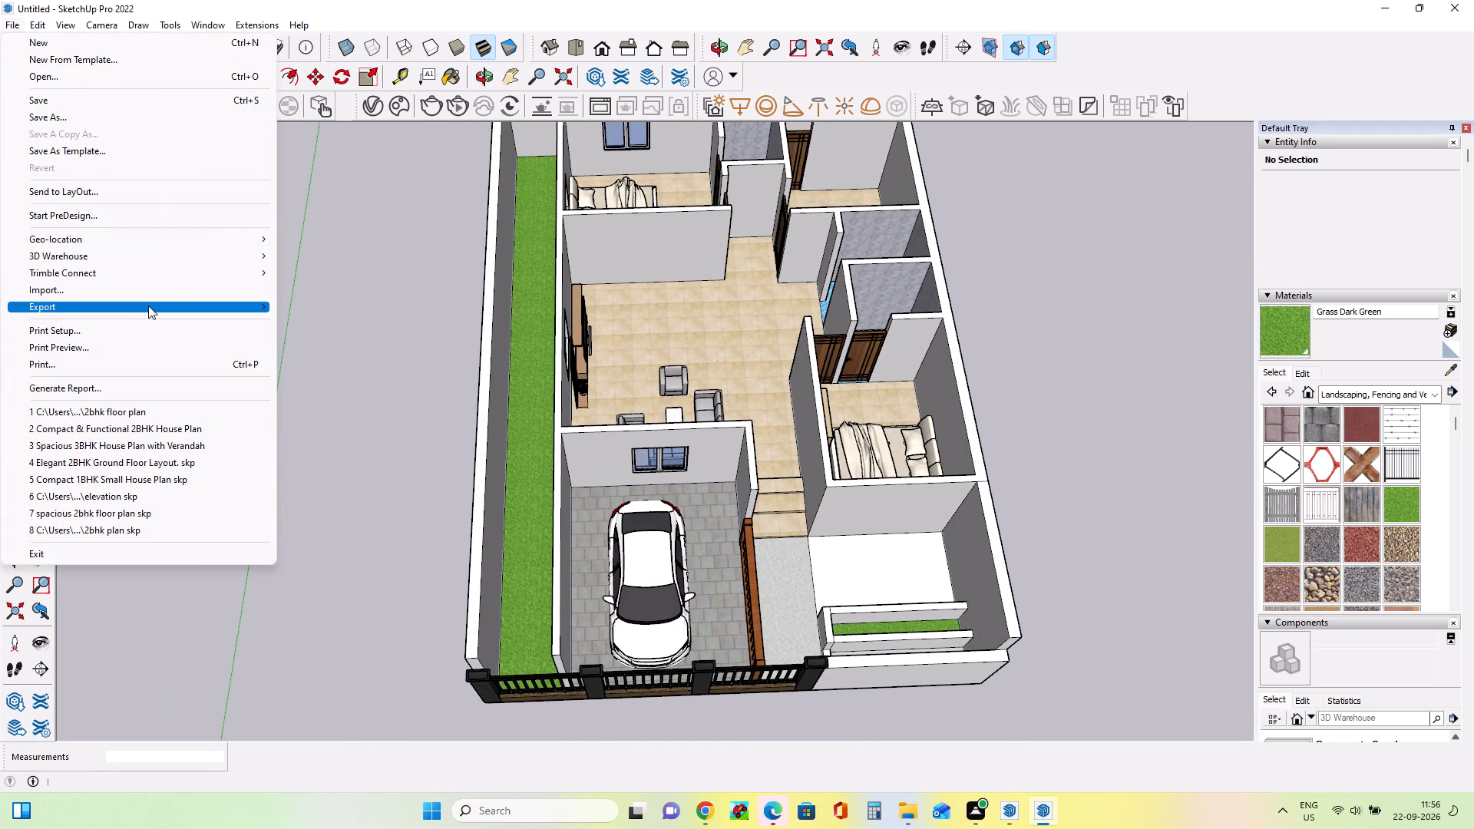
pyautogui.click(149, 293)
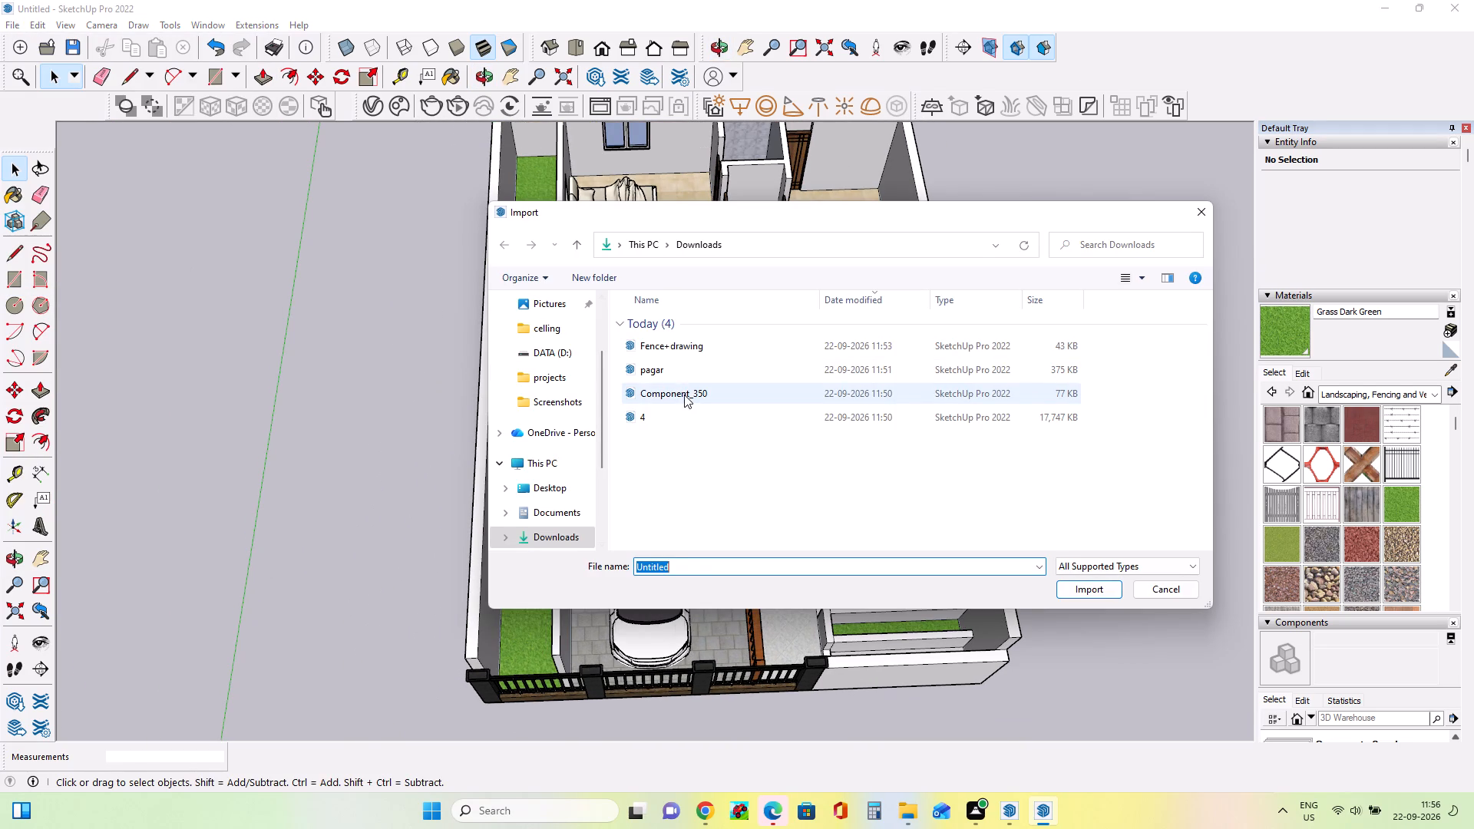
pyautogui.click(683, 396)
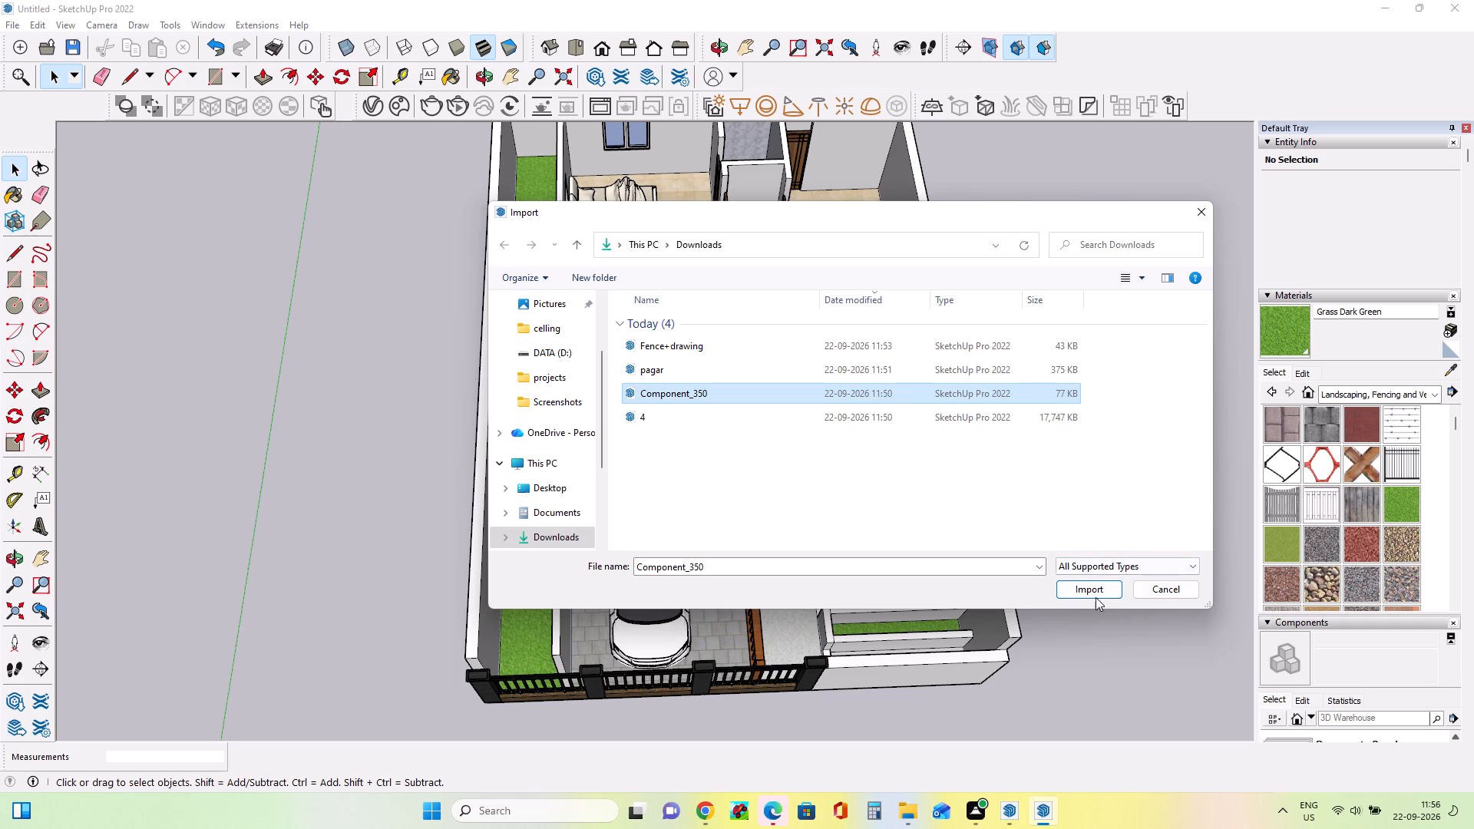
pyautogui.click(1096, 596)
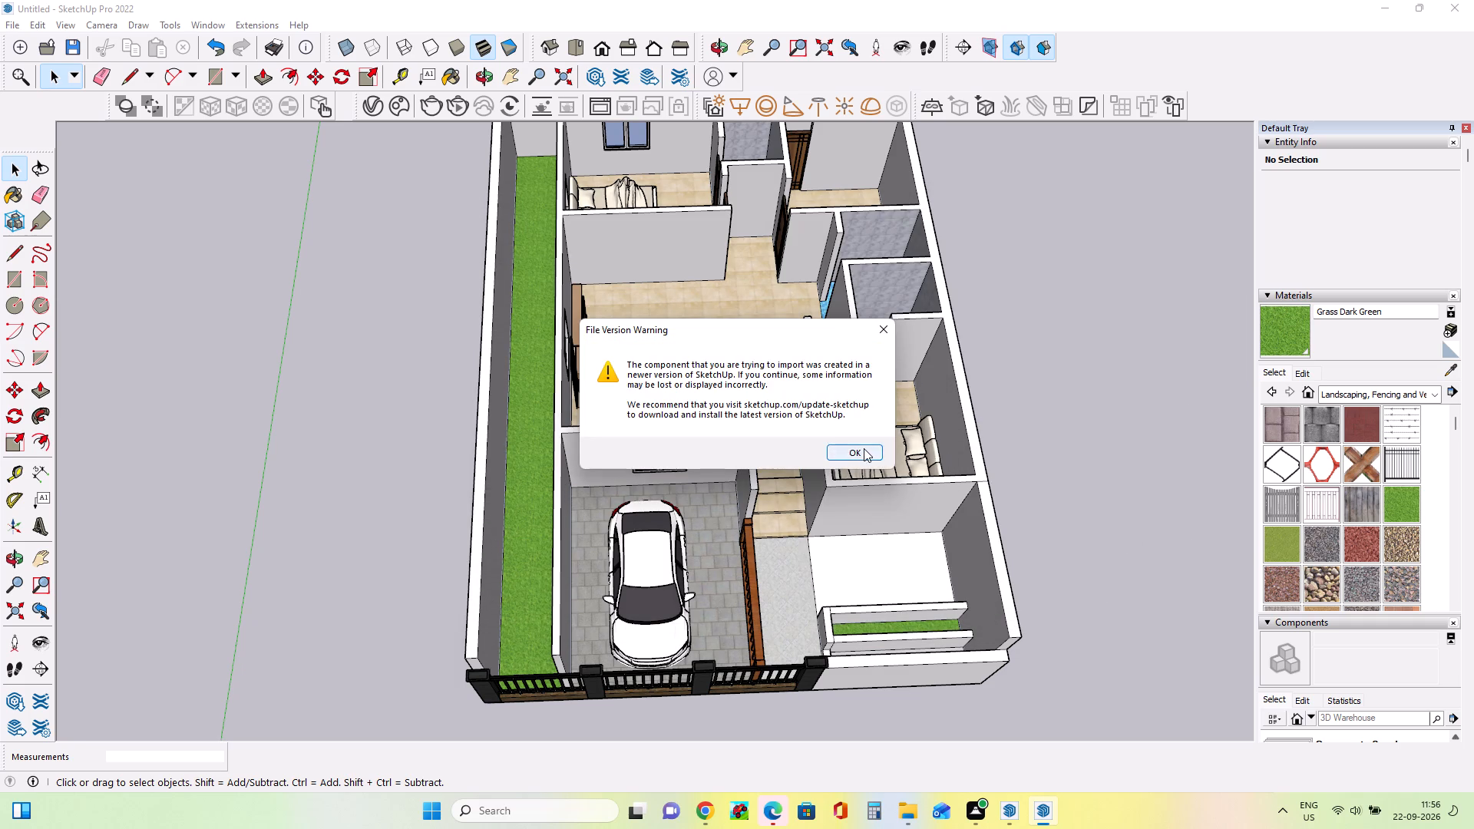
pyautogui.click(864, 448)
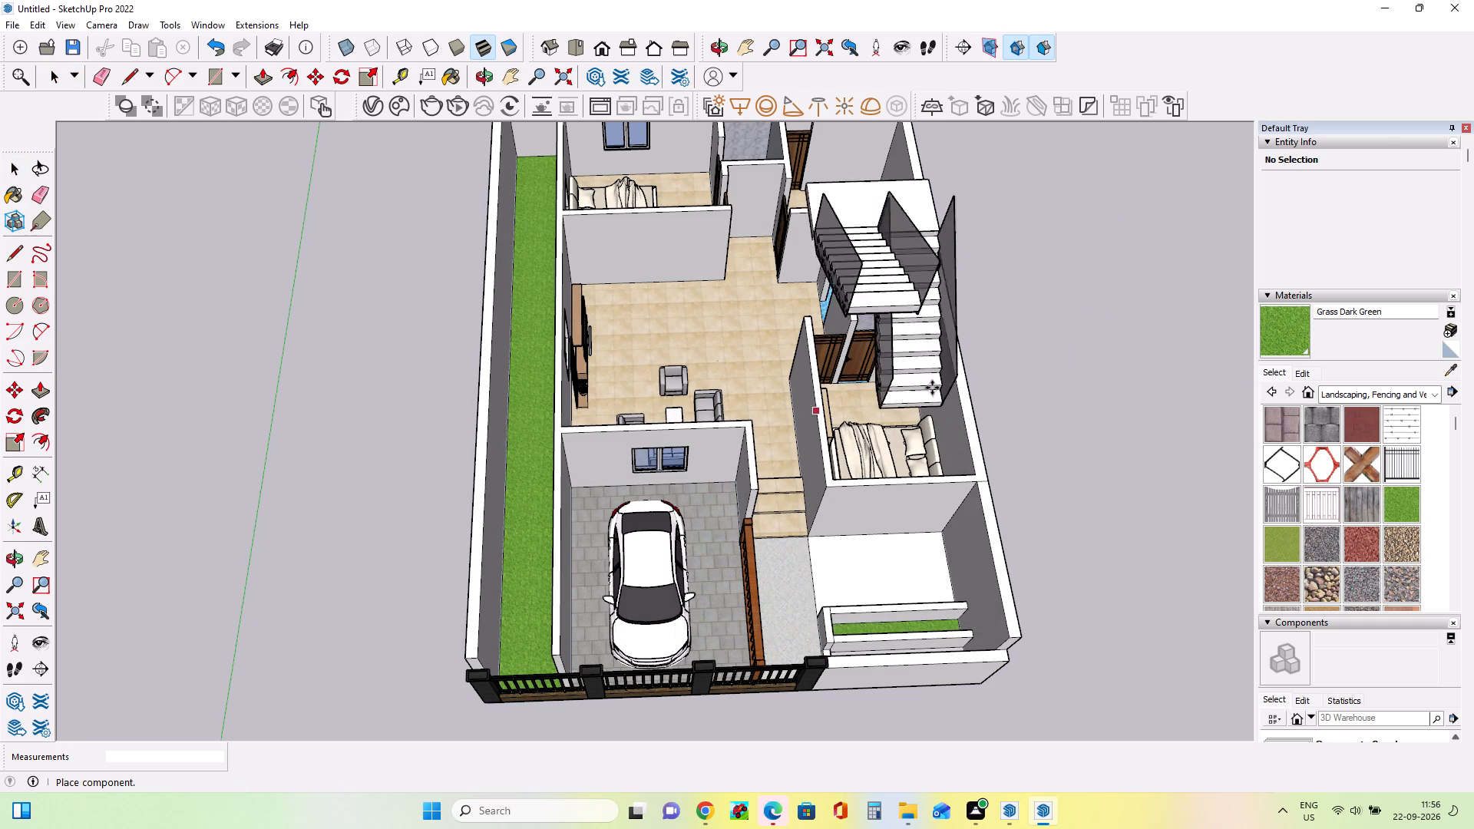
pyautogui.click(1039, 547)
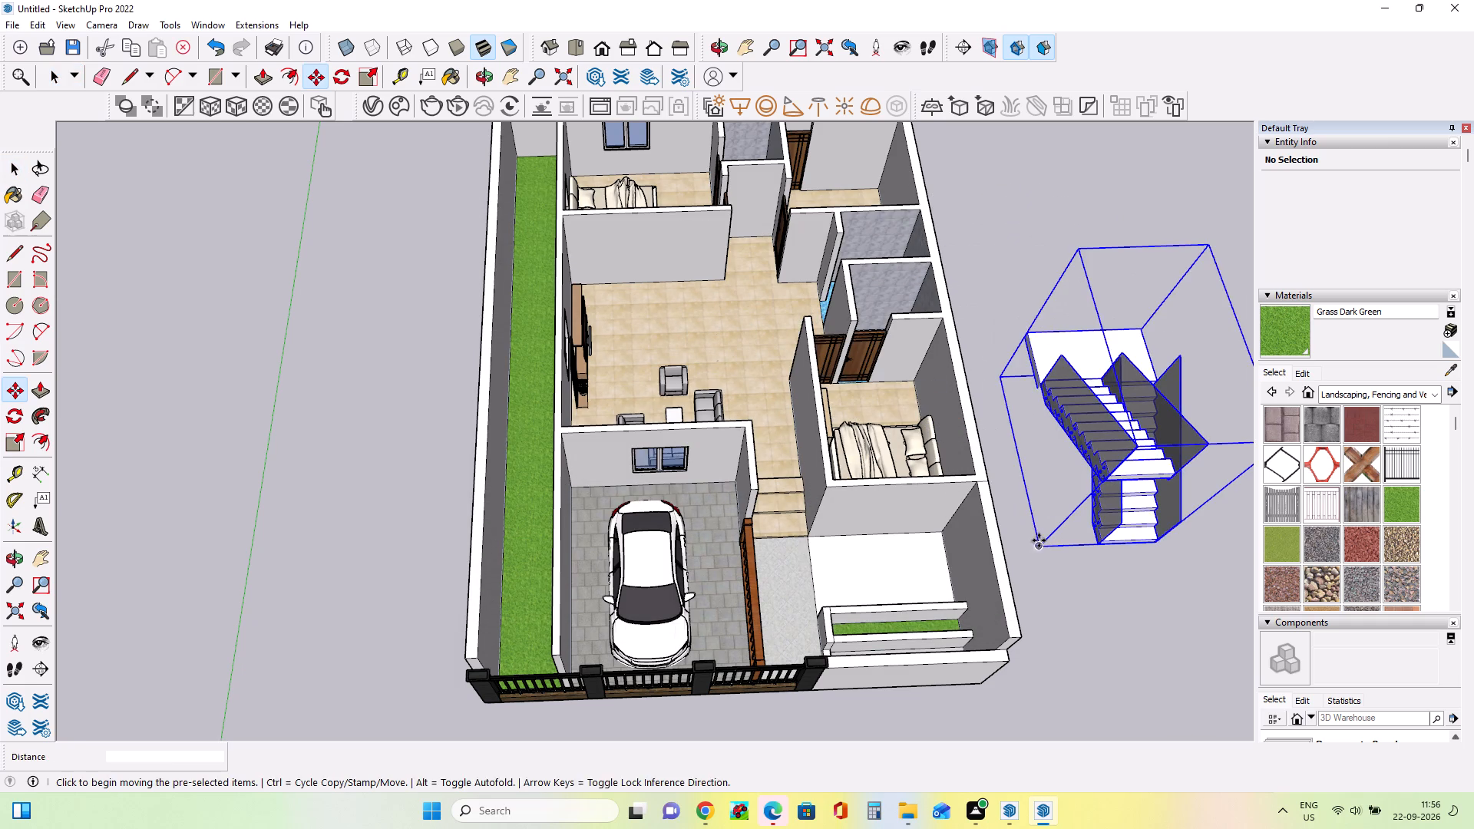
# Scale the staircase down uniformly by a factor of 0.50.
pyautogui.moveTo(1037, 488); pyautogui.dragTo(1079, 369, button='middle')
pyautogui.moveTo(1079, 341); pyautogui.dragTo(1079, 294, button='middle')
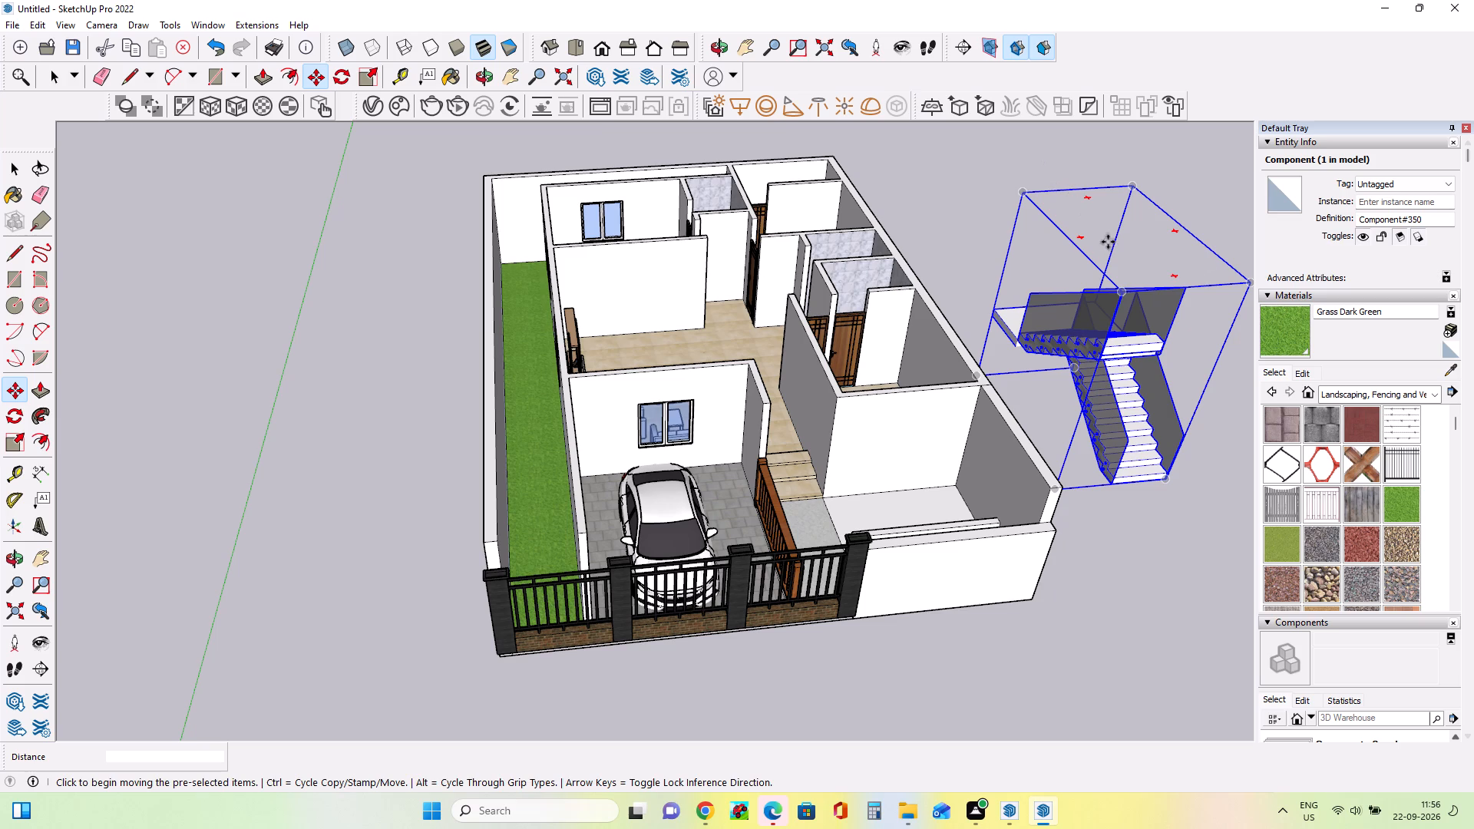
pyautogui.click(13, 442)
pyautogui.moveTo(1026, 186); pyautogui.dragTo(1044, 216)
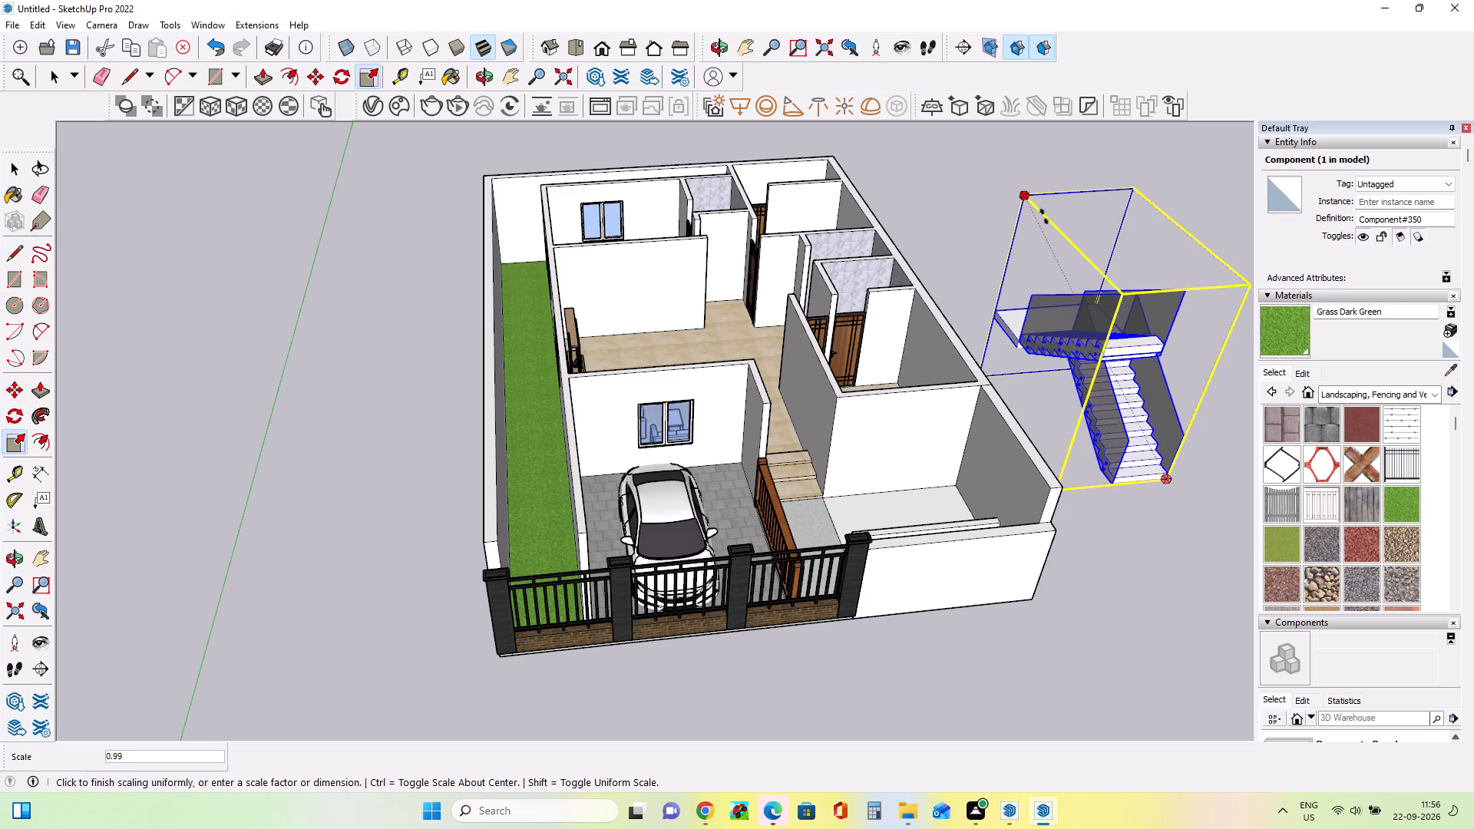
pyautogui.moveTo(1044, 216); pyautogui.dragTo(1082, 331)
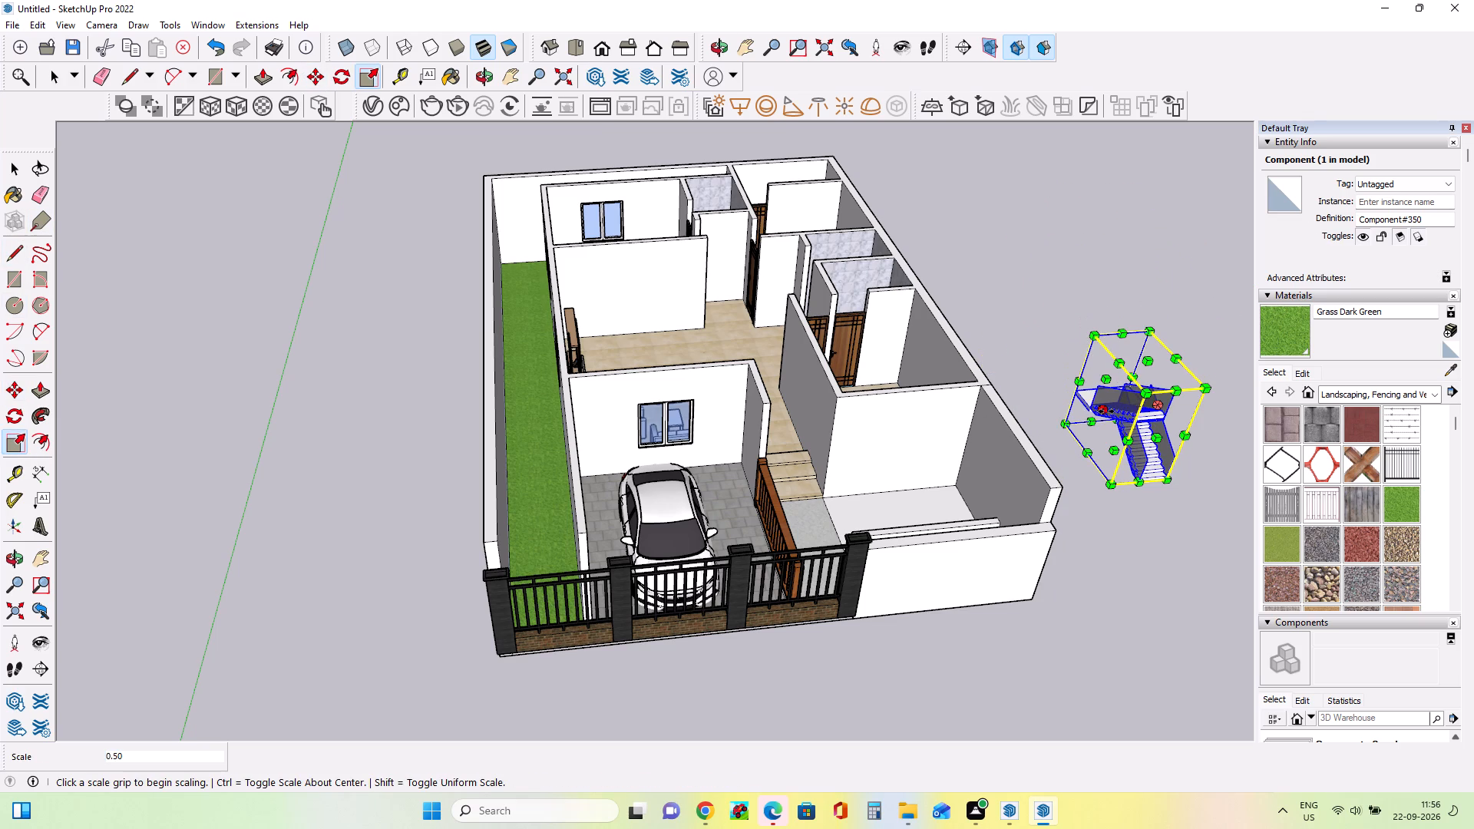
# Scale the staircase along the red axis by a factor of about 0.70.
pyautogui.click(1107, 412)
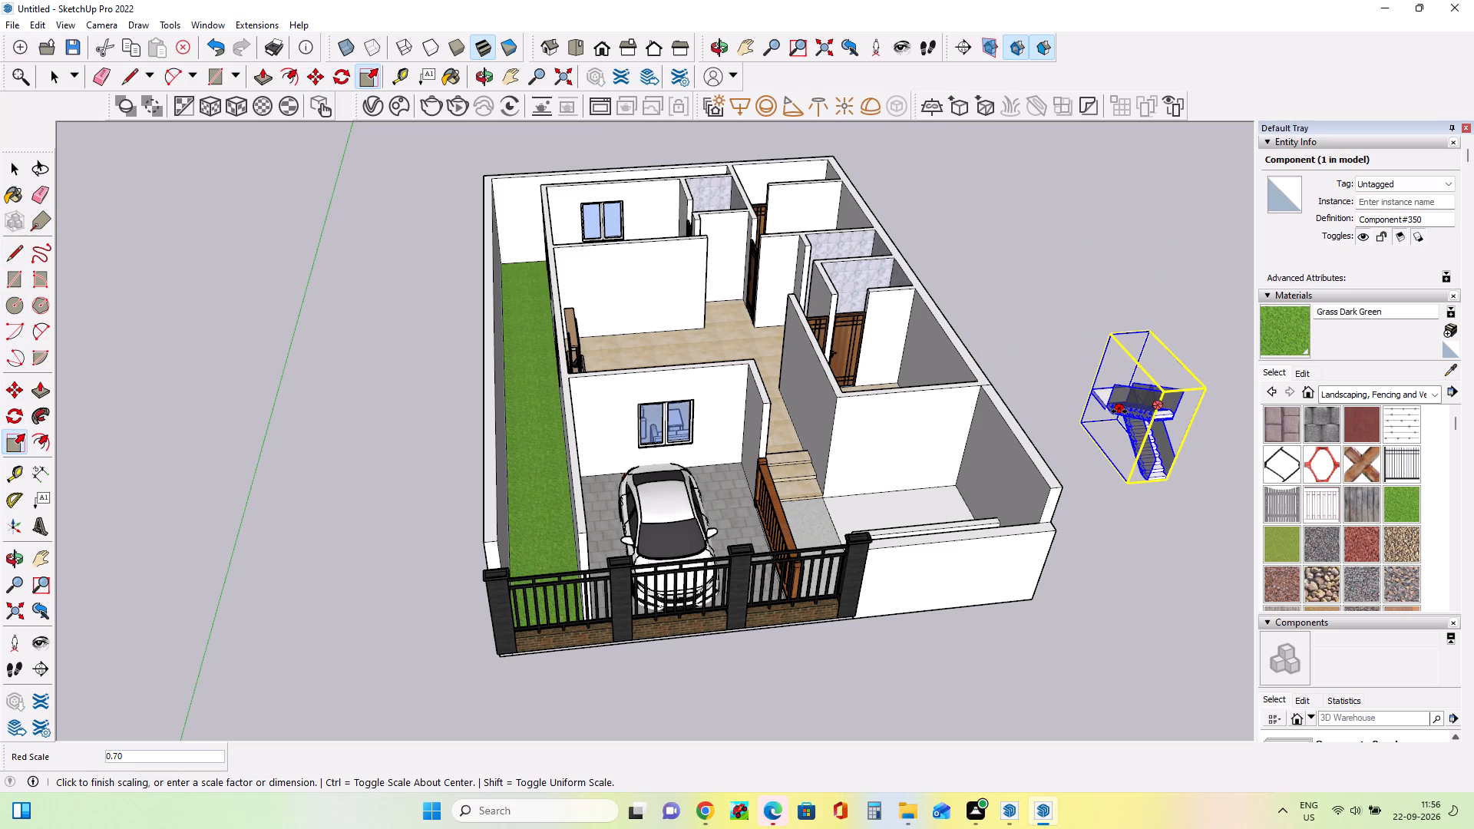
pyautogui.click(1119, 411)
# Rotate the staircase 90 degrees on the ground plane, outside the side wall.
pyautogui.moveTo(1153, 487); pyautogui.dragTo(1005, 474, button='middle')
pyautogui.moveTo(1001, 519); pyautogui.dragTo(1091, 515, button='middle')
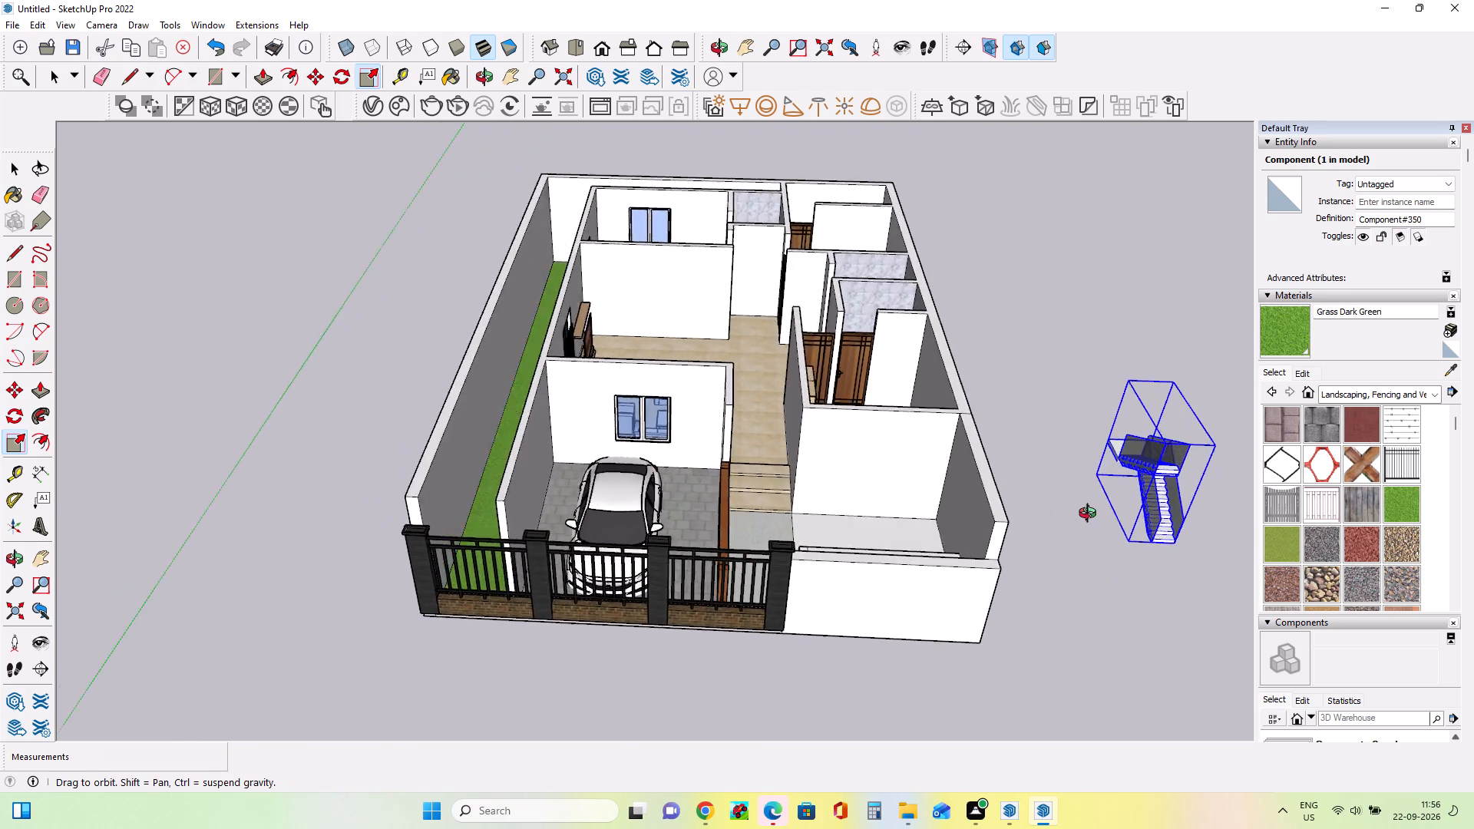
pyautogui.moveTo(1091, 515); pyautogui.dragTo(1151, 487, button='middle')
pyautogui.moveTo(1148, 500); pyautogui.dragTo(1153, 533, button='middle')
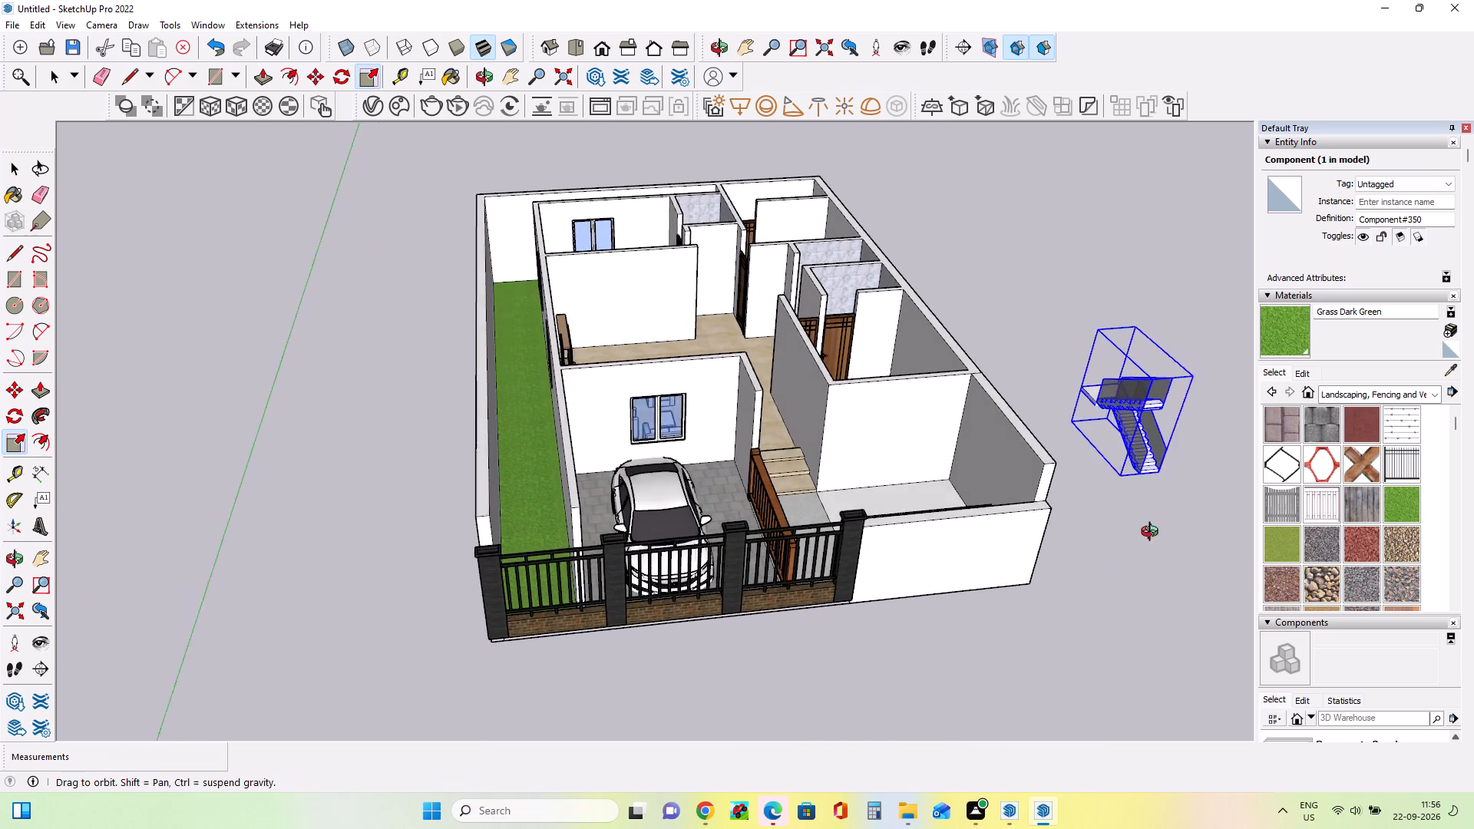
pyautogui.moveTo(1153, 533); pyautogui.dragTo(1157, 551, button='middle')
pyautogui.click(21, 414)
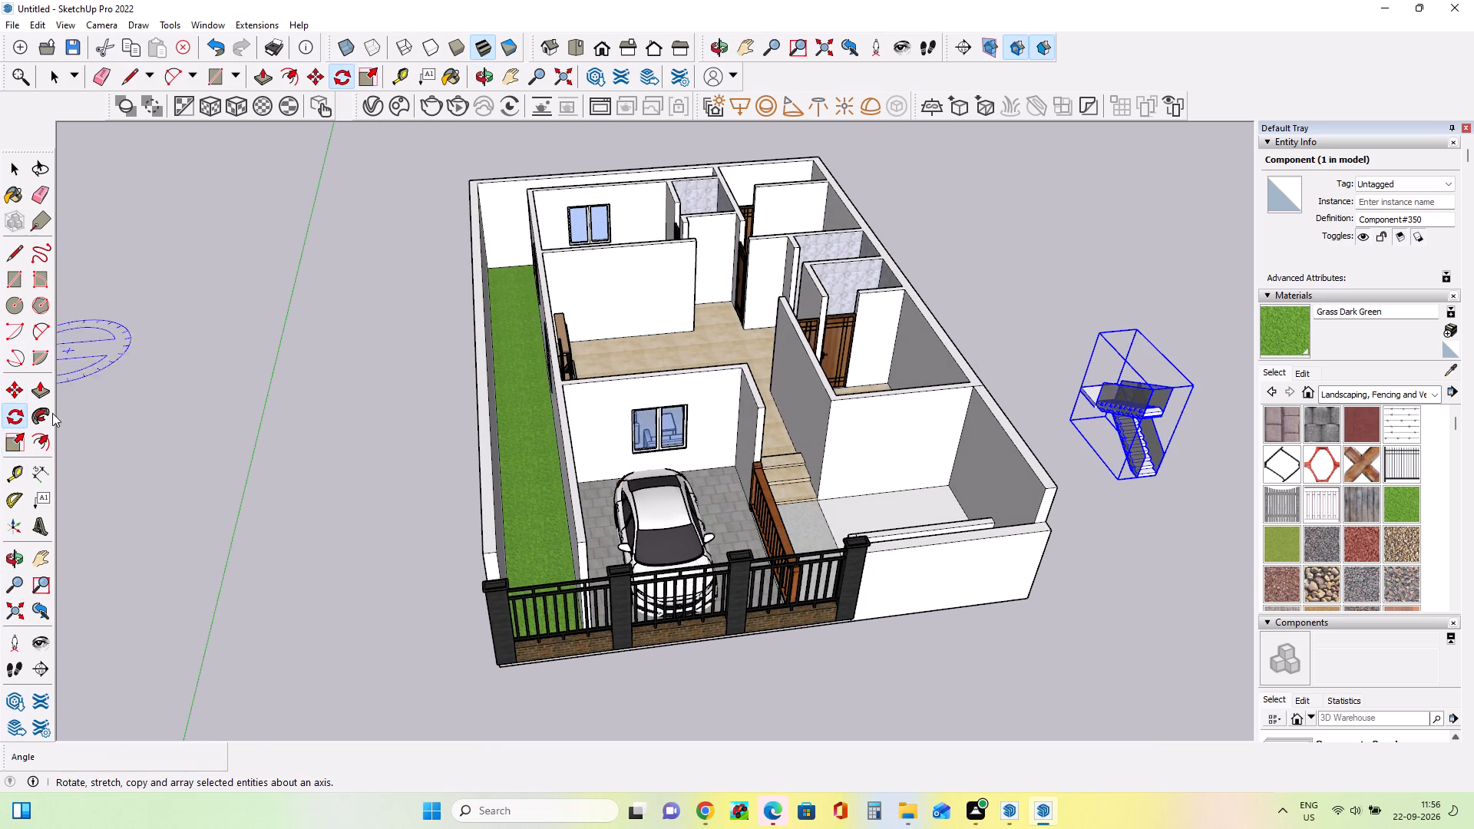
pyautogui.click(1191, 507)
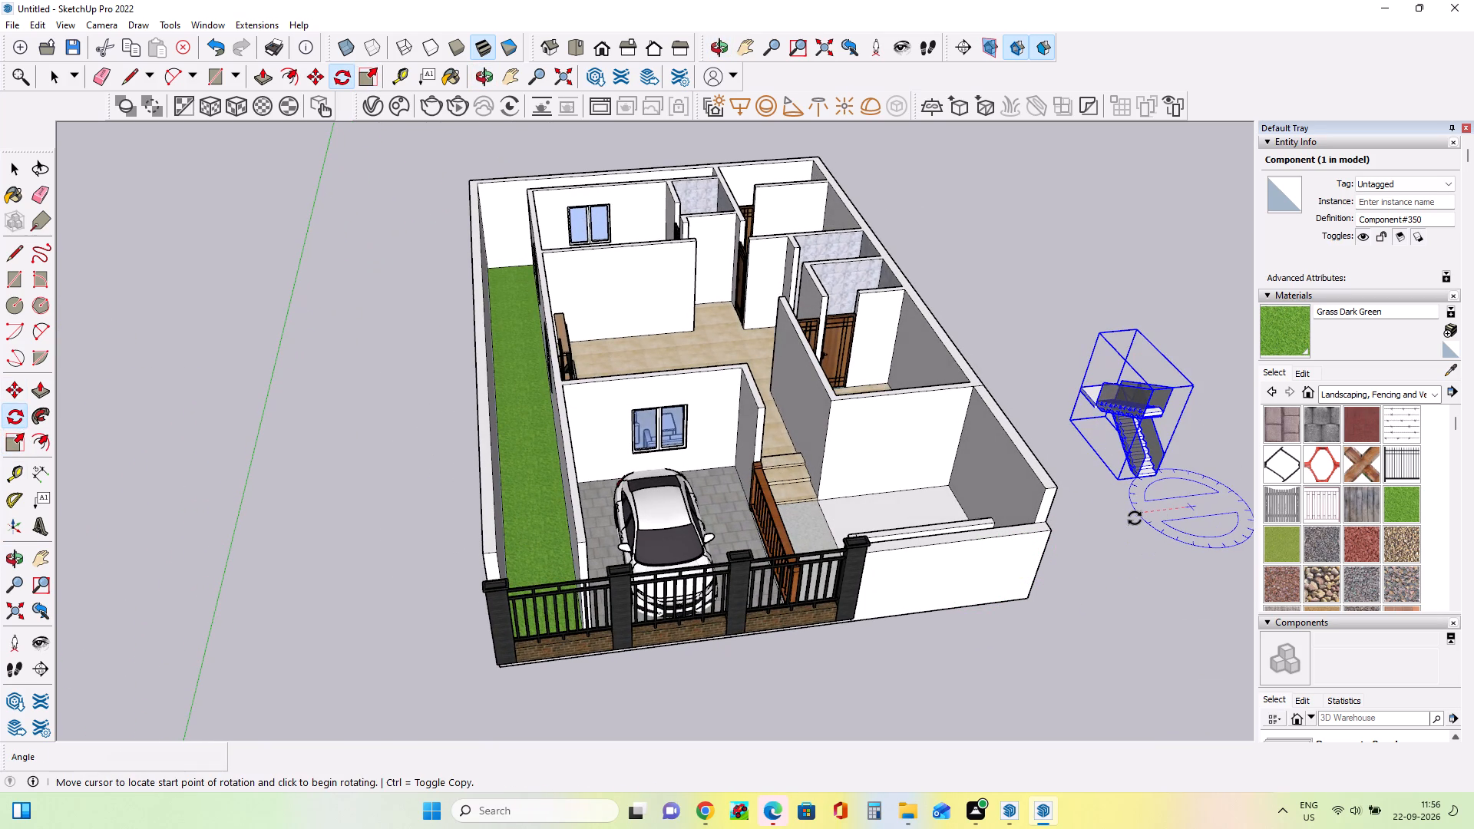
pyautogui.doubleClick(1135, 518)
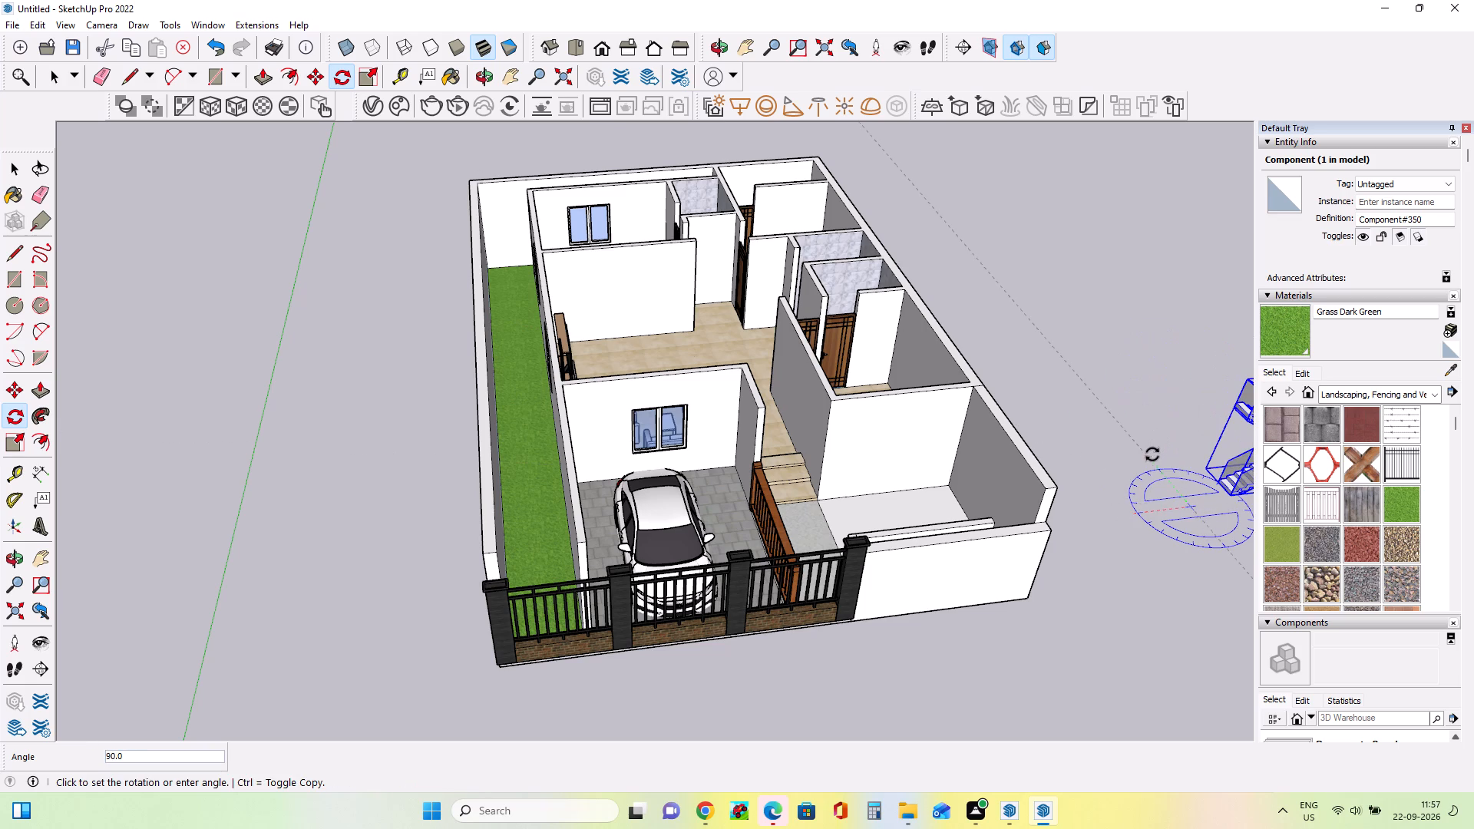
pyautogui.click(1152, 455)
# Scale the rotated staircase along the green axis by a factor of about 0.50.
pyautogui.moveTo(1011, 532); pyautogui.dragTo(1187, 556, button='middle')
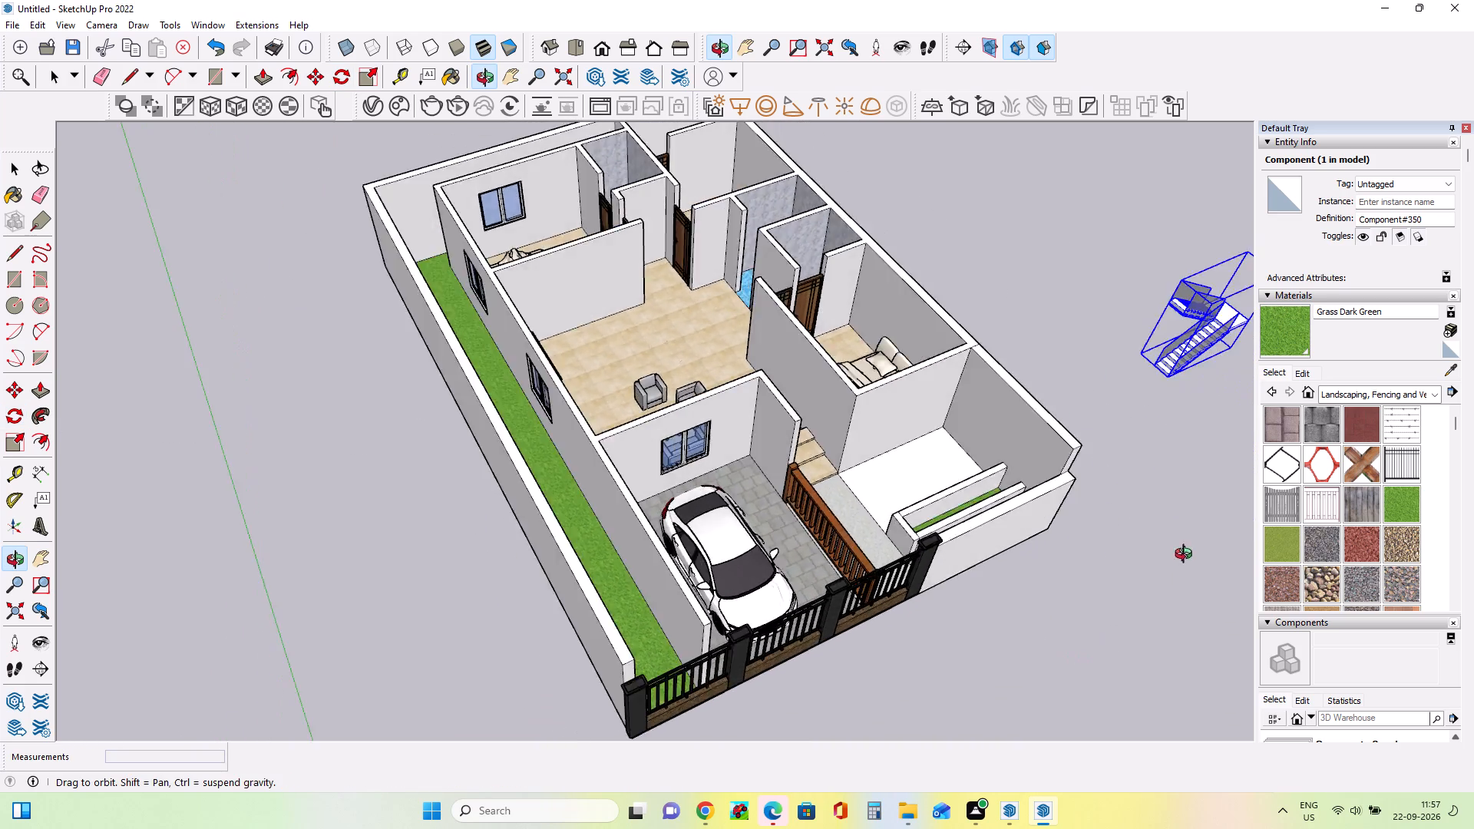
pyautogui.moveTo(1187, 556); pyautogui.dragTo(1203, 537, button='middle')
pyautogui.middleClick(1203, 537)
pyautogui.scroll(2, 1119, 322)
pyautogui.moveTo(1119, 391); pyautogui.dragTo(1118, 414, button='middle')
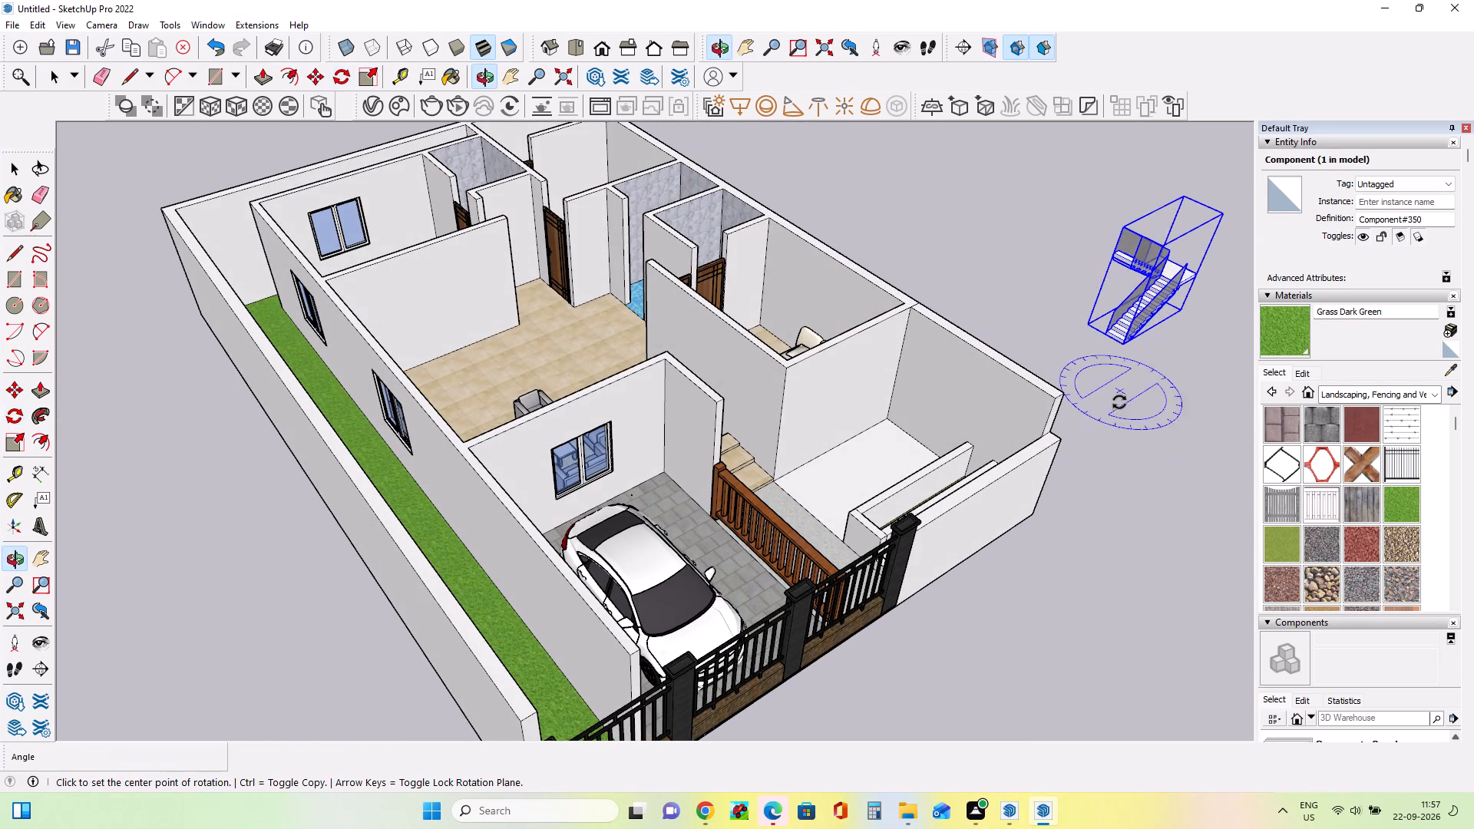
pyautogui.click(12, 446)
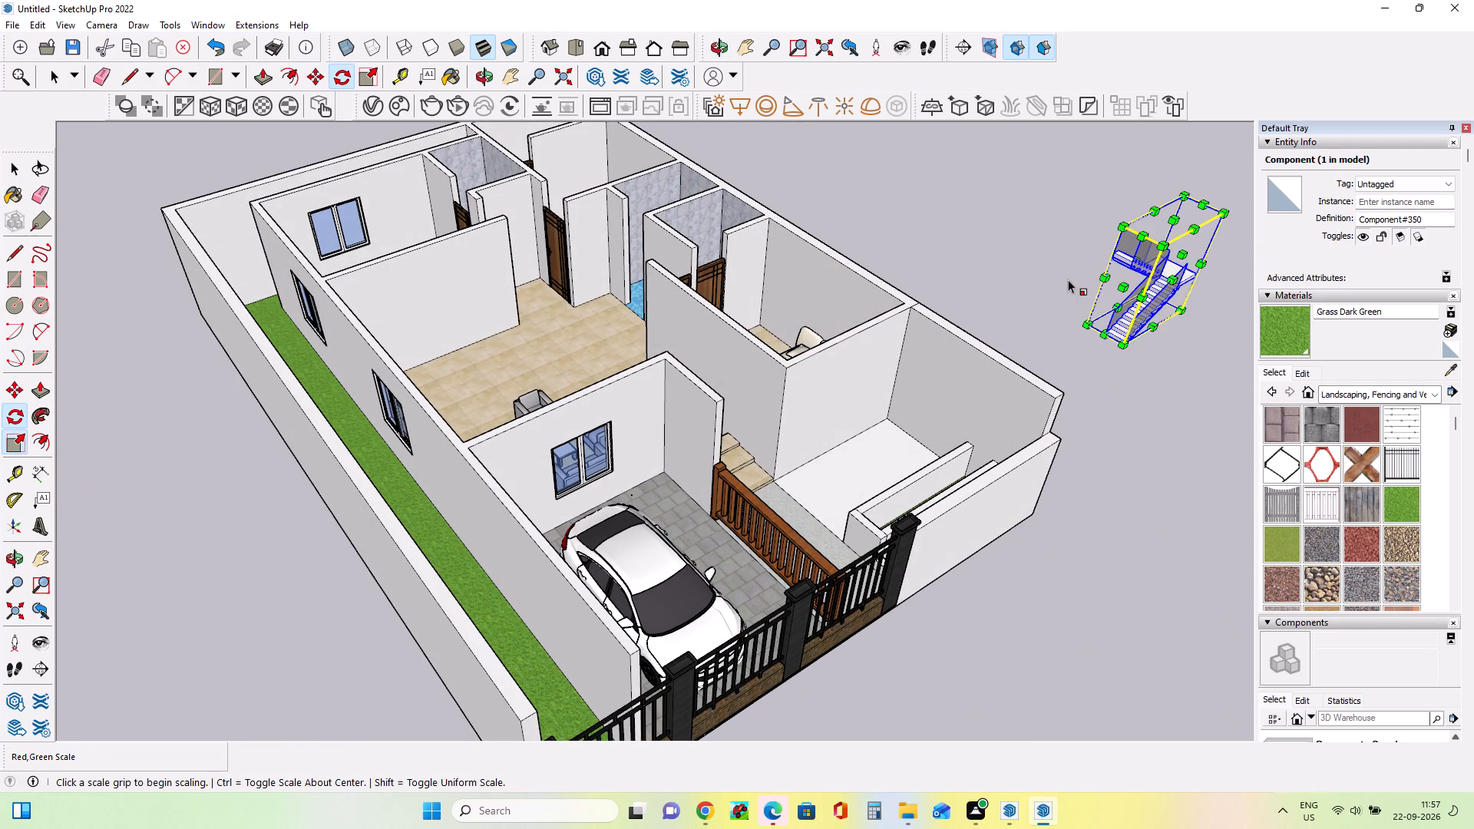
pyautogui.click(1118, 282)
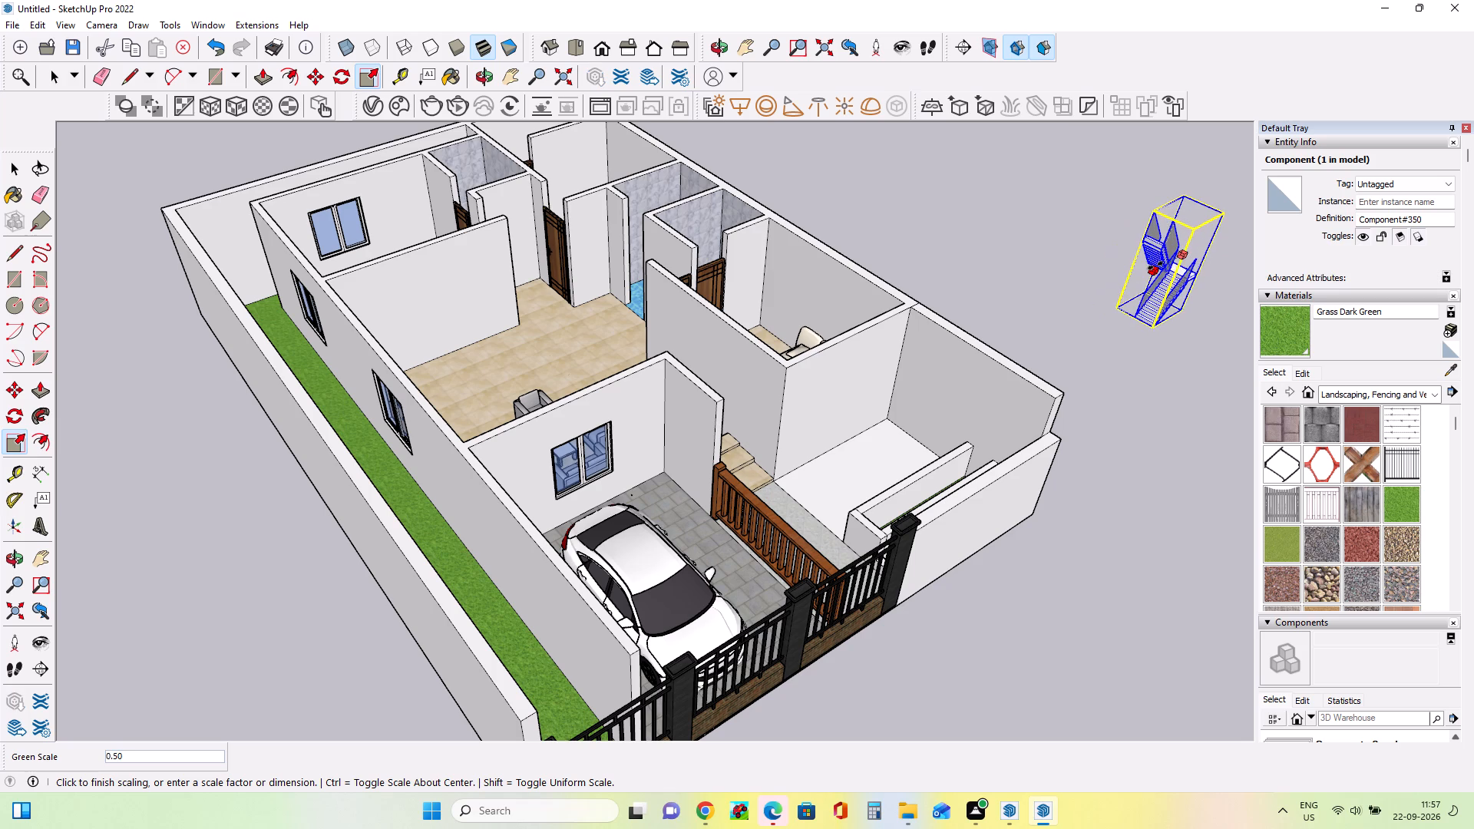
pyautogui.click(1155, 266)
# Move the staircase about 28' into the house, onto the white floor between the front bedroom wall and the grass planter.
pyautogui.moveTo(972, 342); pyautogui.dragTo(997, 429, button='middle')
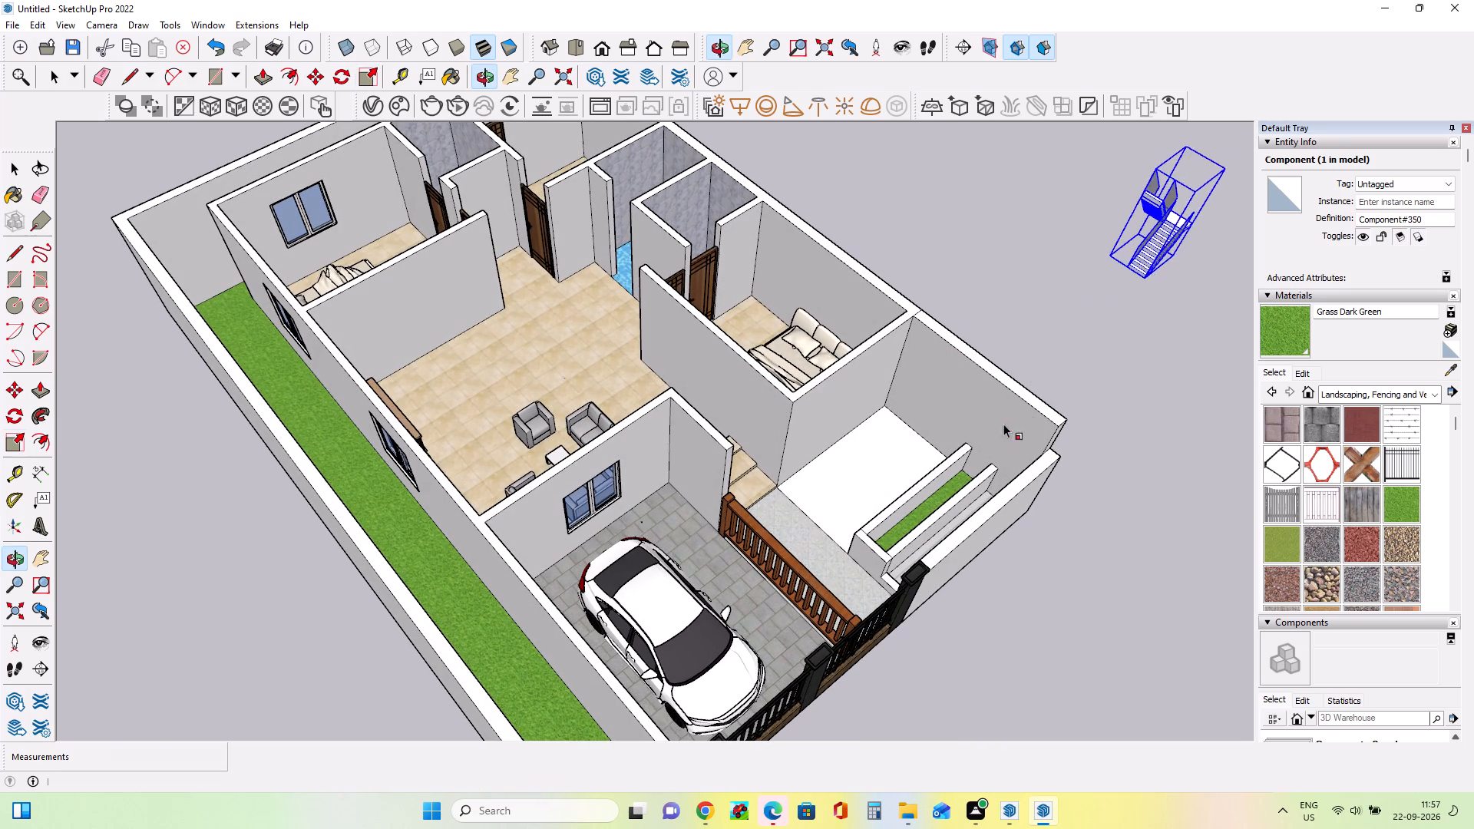
pyautogui.click(13, 392)
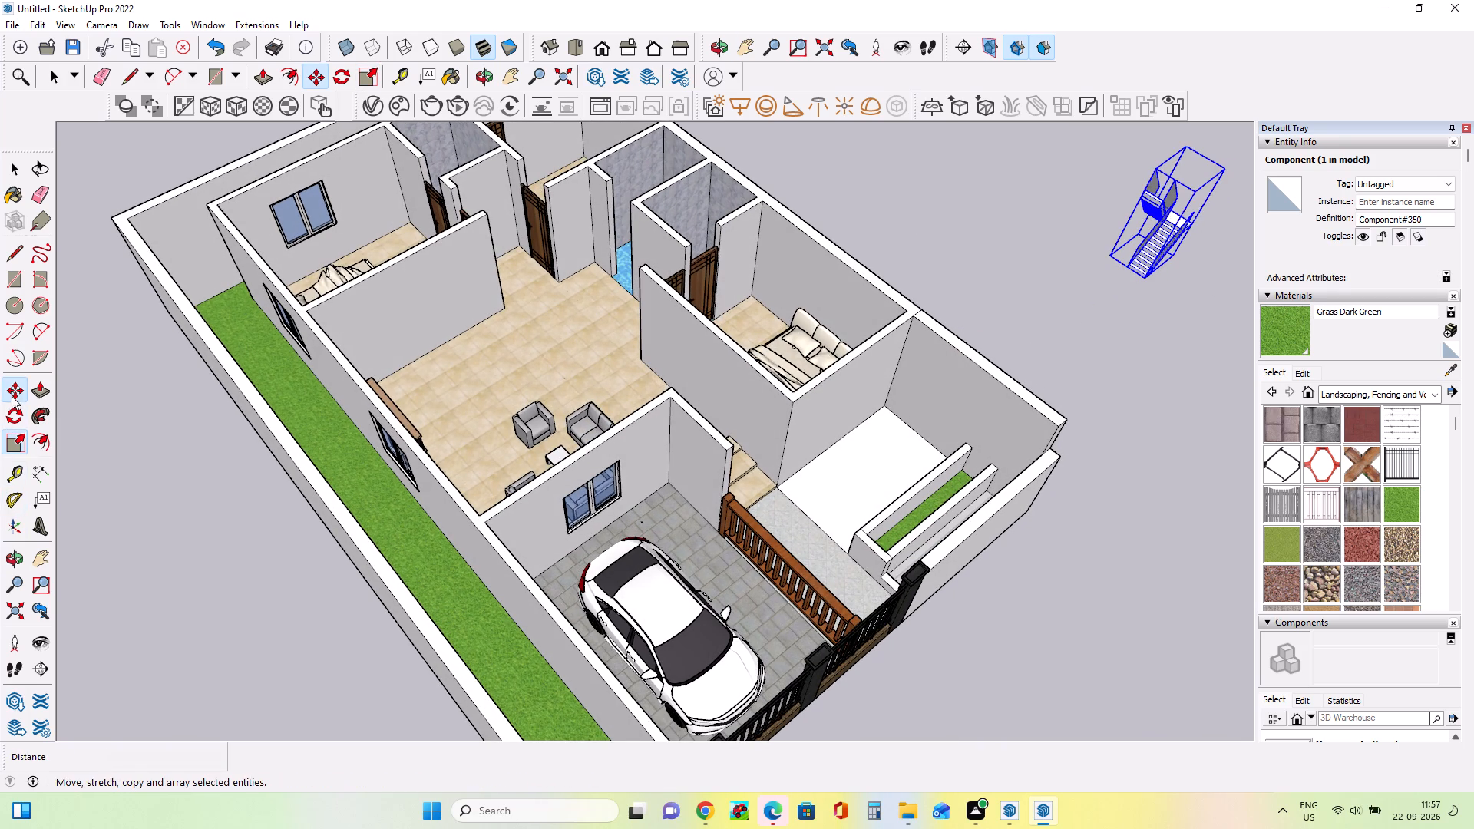
pyautogui.click(1149, 275)
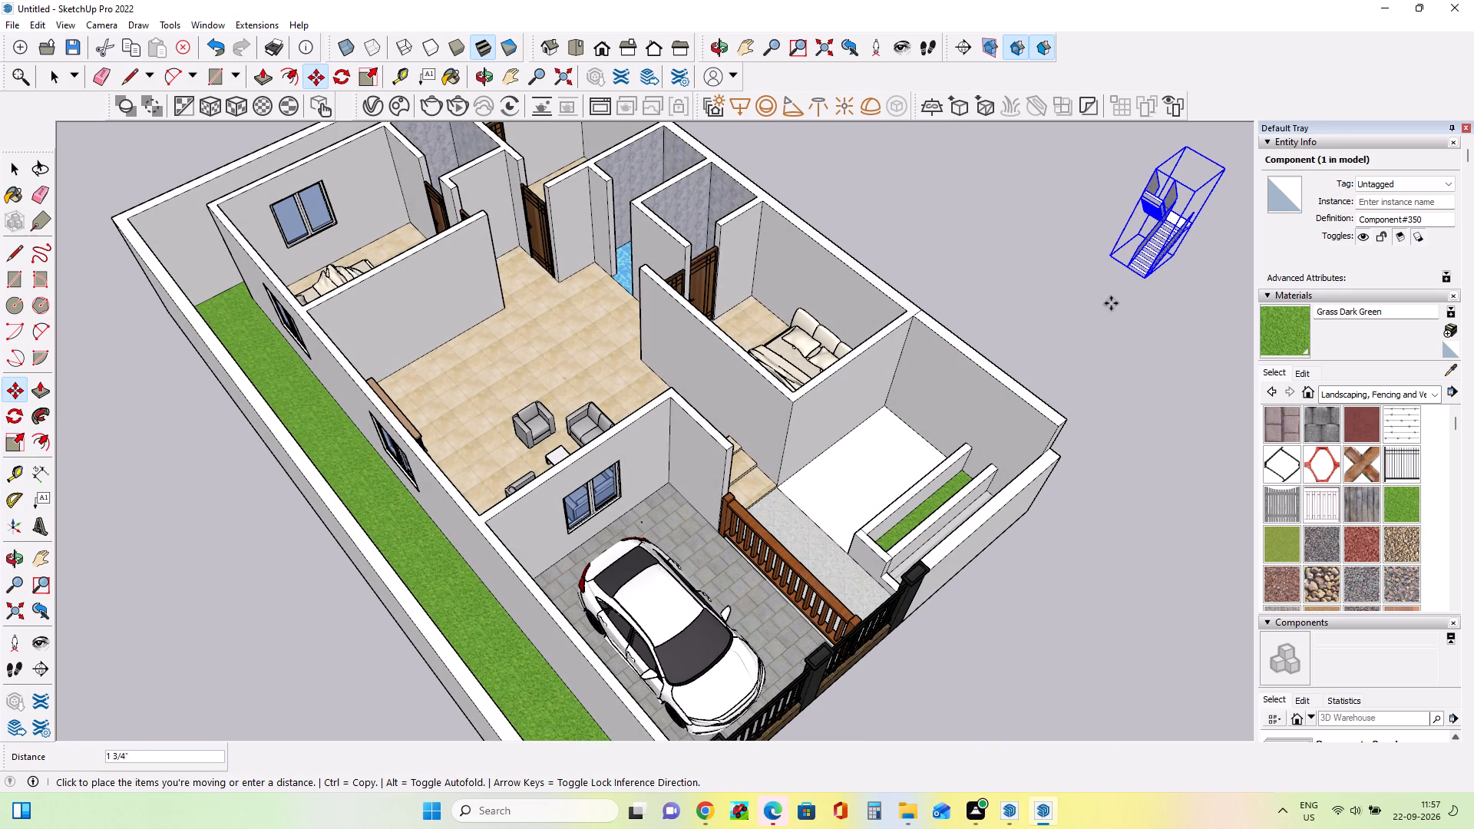
pyautogui.click(876, 474)
pyautogui.moveTo(851, 483); pyautogui.dragTo(984, 498, button='middle')
pyautogui.scroll(5, 900, 372)
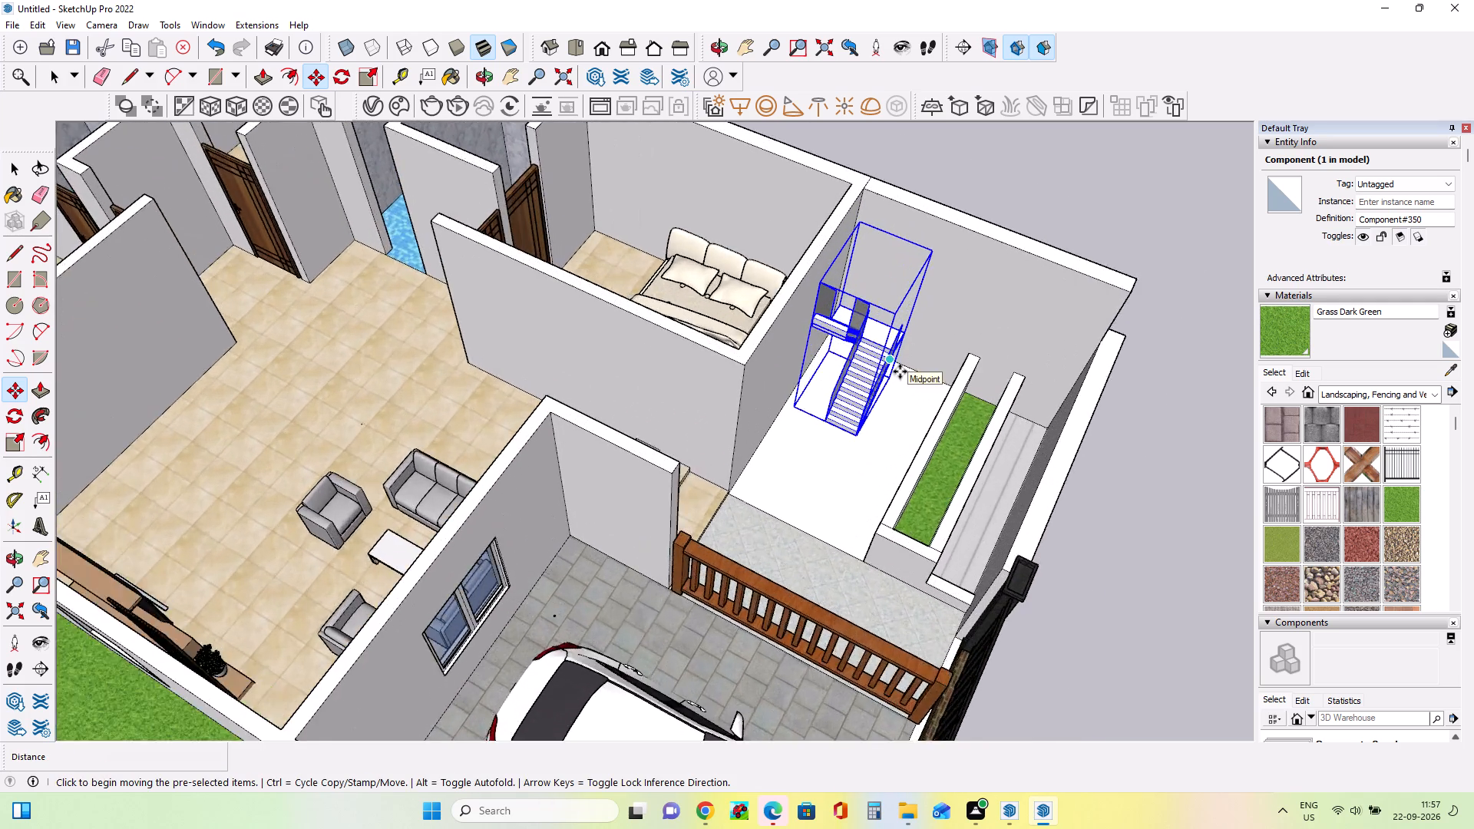
pyautogui.scroll(2, 900, 372)
pyautogui.click(864, 471)
pyautogui.moveTo(866, 471); pyautogui.dragTo(667, 478, button='middle')
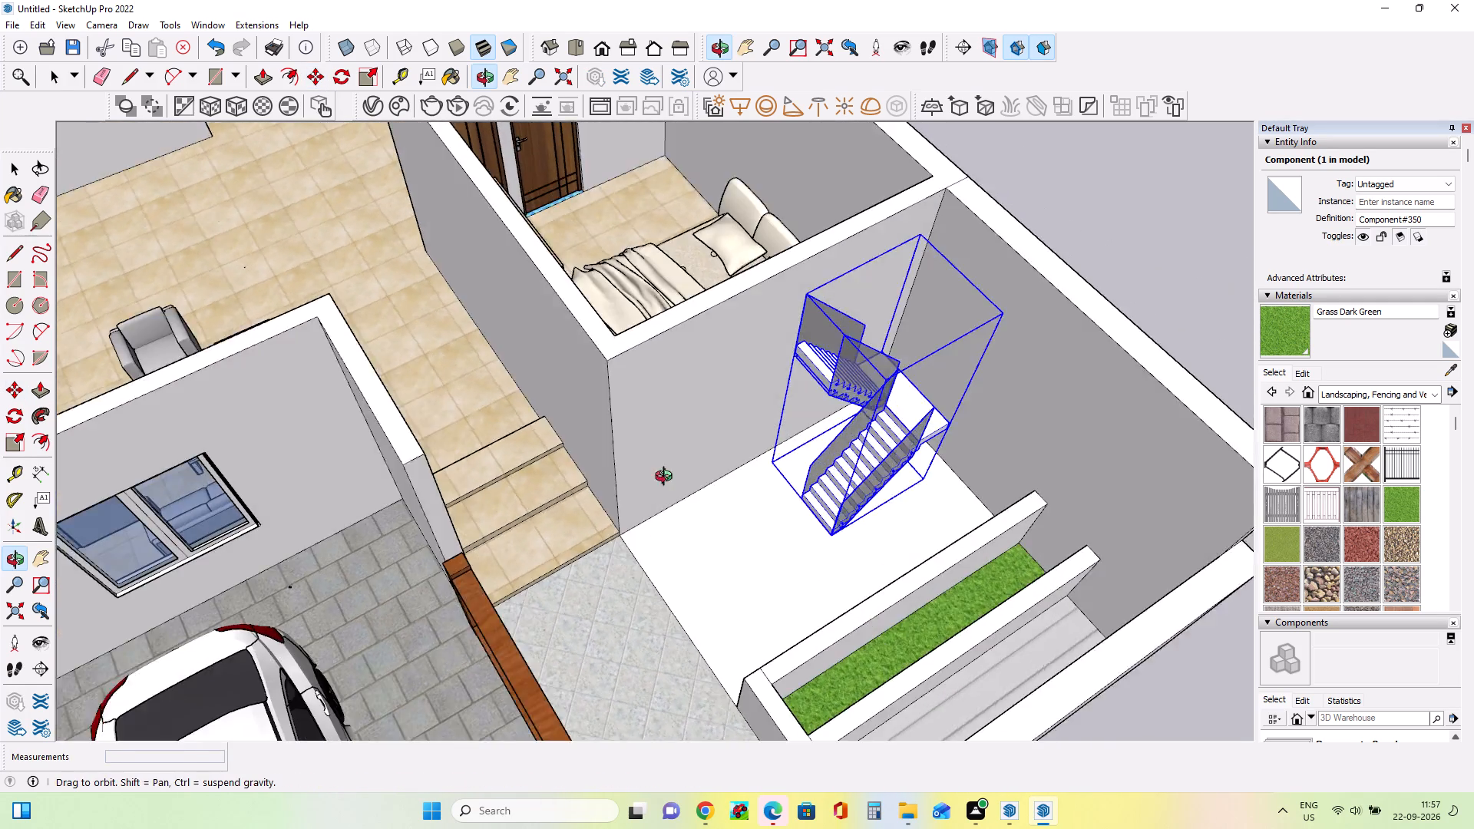
pyautogui.moveTo(667, 478); pyautogui.dragTo(653, 476, button='middle')
pyautogui.moveTo(652, 471); pyautogui.dragTo(739, 542, button='middle')
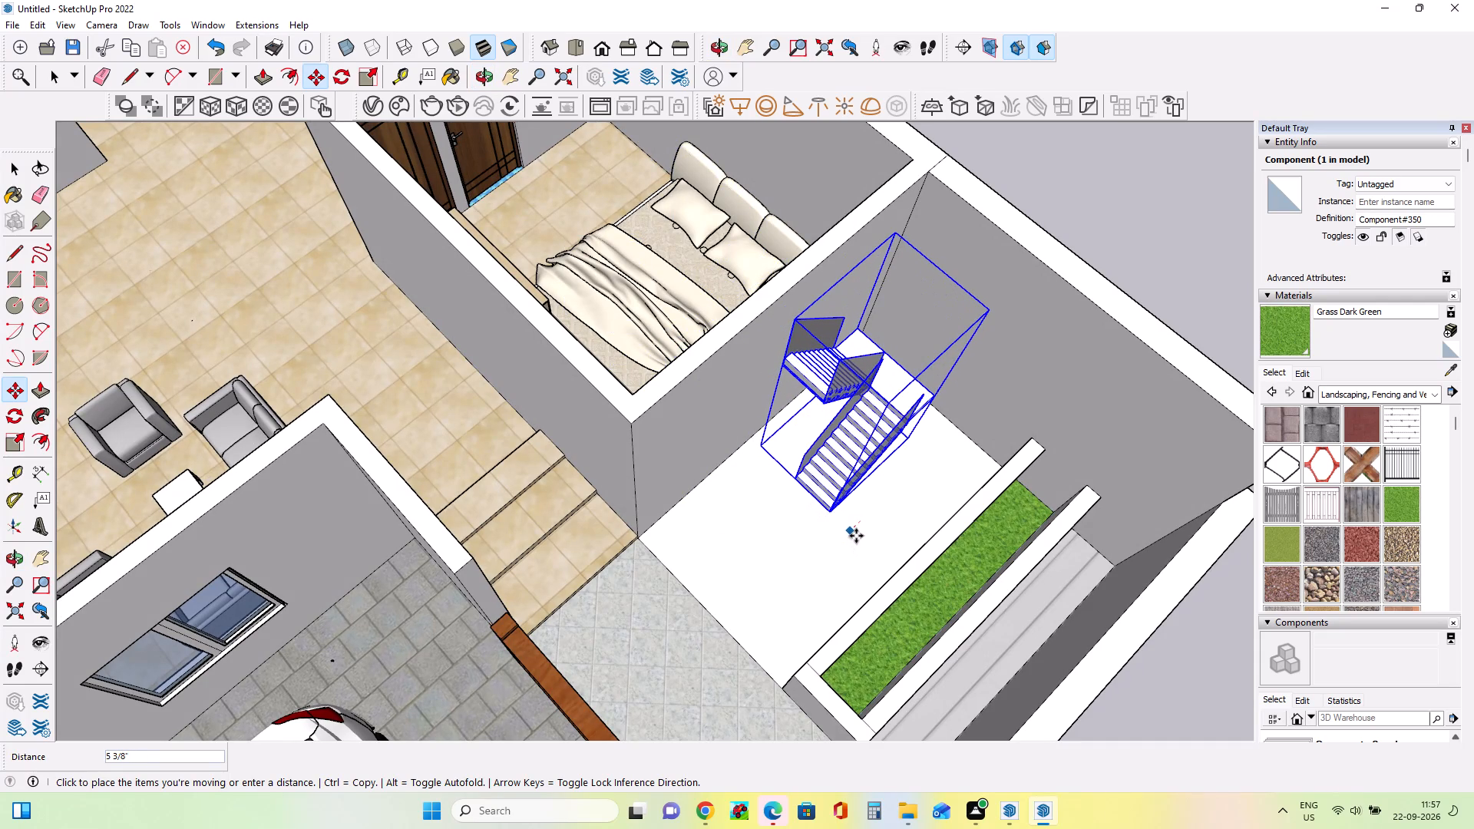
pyautogui.click(856, 536)
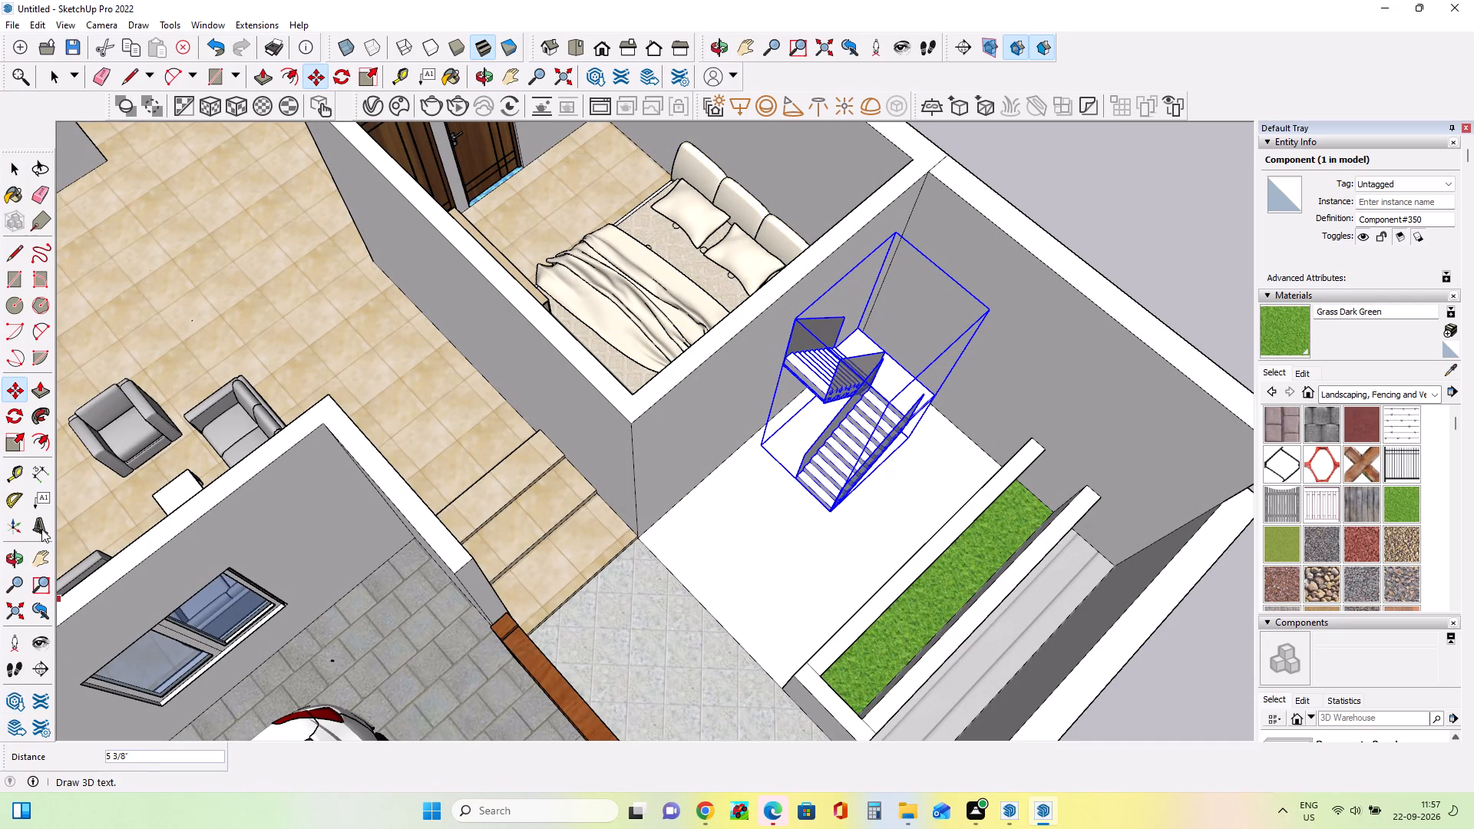
# Widen the staircase toward the grass planter by a red-axis factor of about 1.89, and stretch its height upward.
pyautogui.click(11, 440)
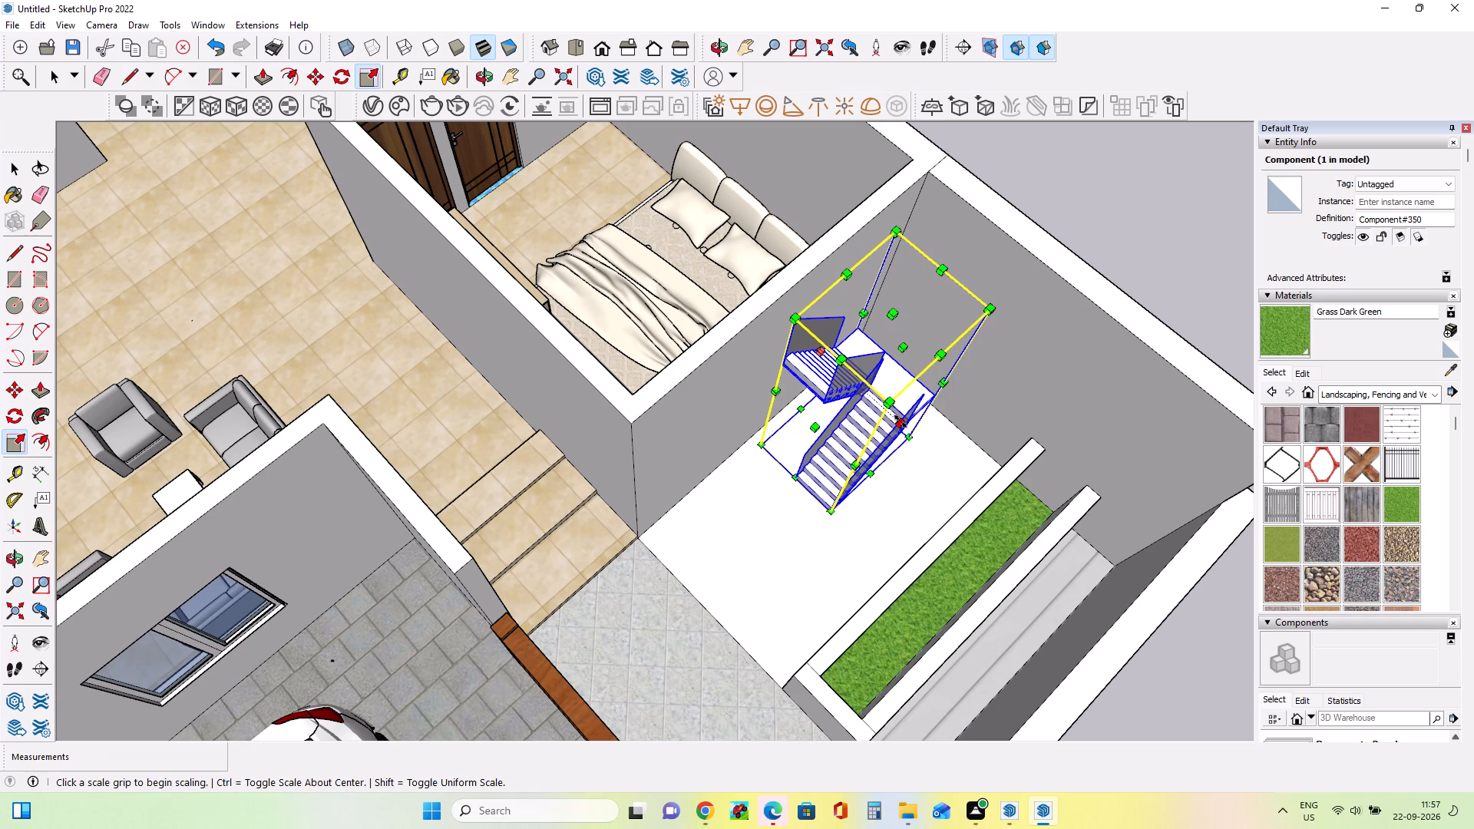
pyautogui.click(901, 421)
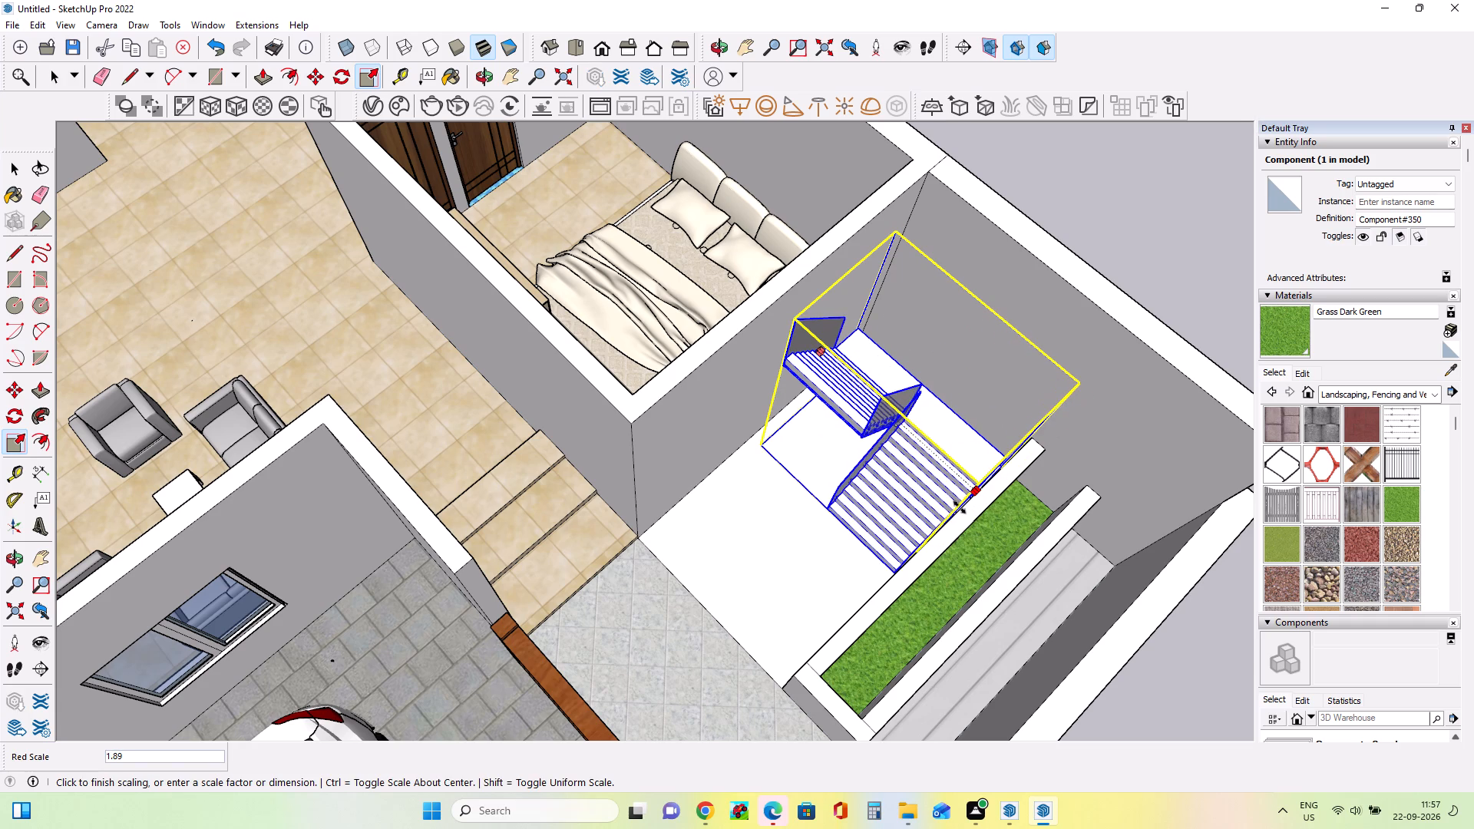
pyautogui.click(960, 507)
pyautogui.click(934, 350)
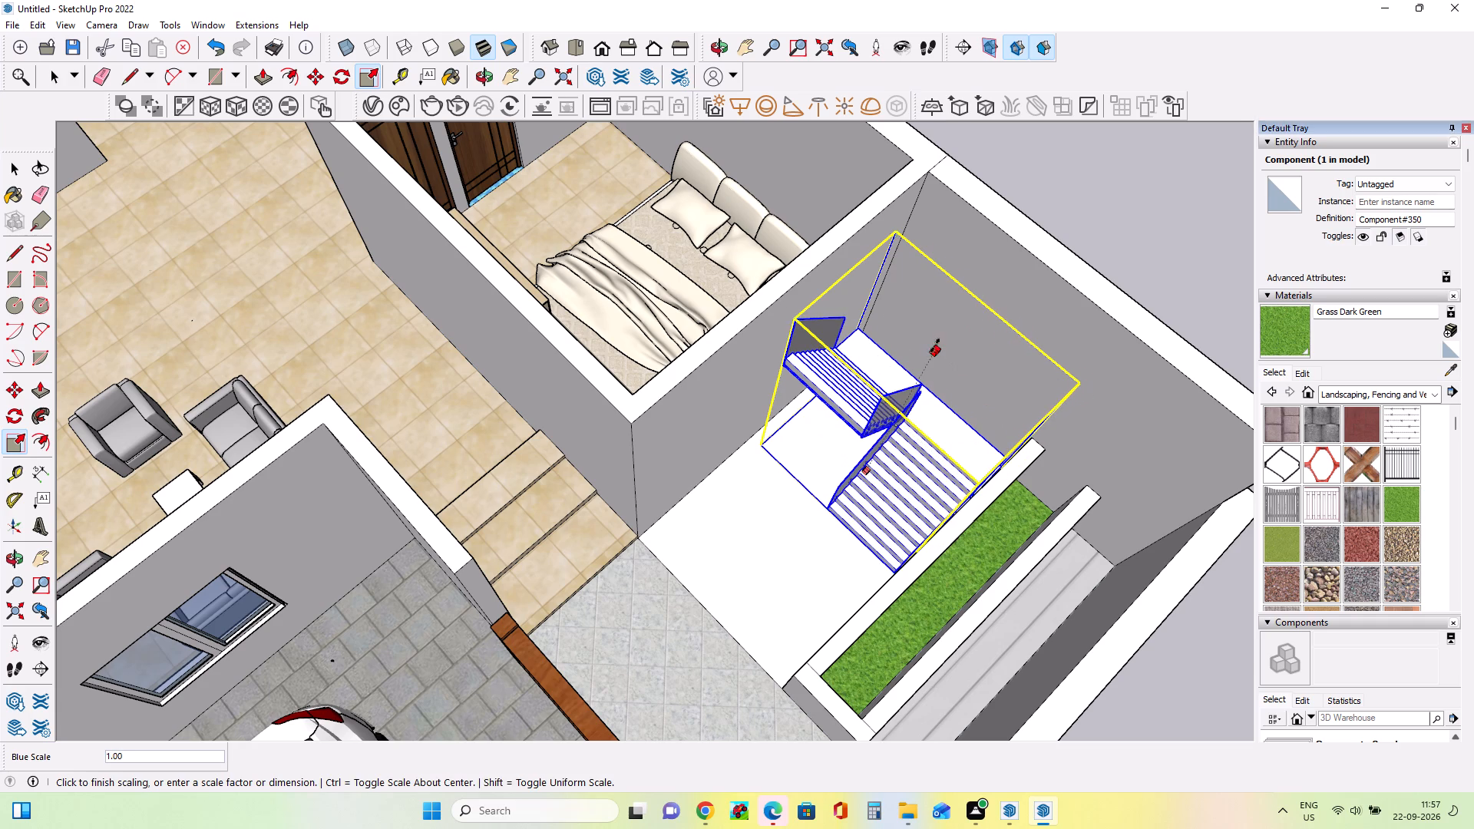
pyautogui.click(950, 300)
# Lengthen the staircase along the green axis by about 1.39 toward the outer side wall and 2.00 toward the tiled entrance.
pyautogui.moveTo(969, 486); pyautogui.dragTo(725, 440, button='middle')
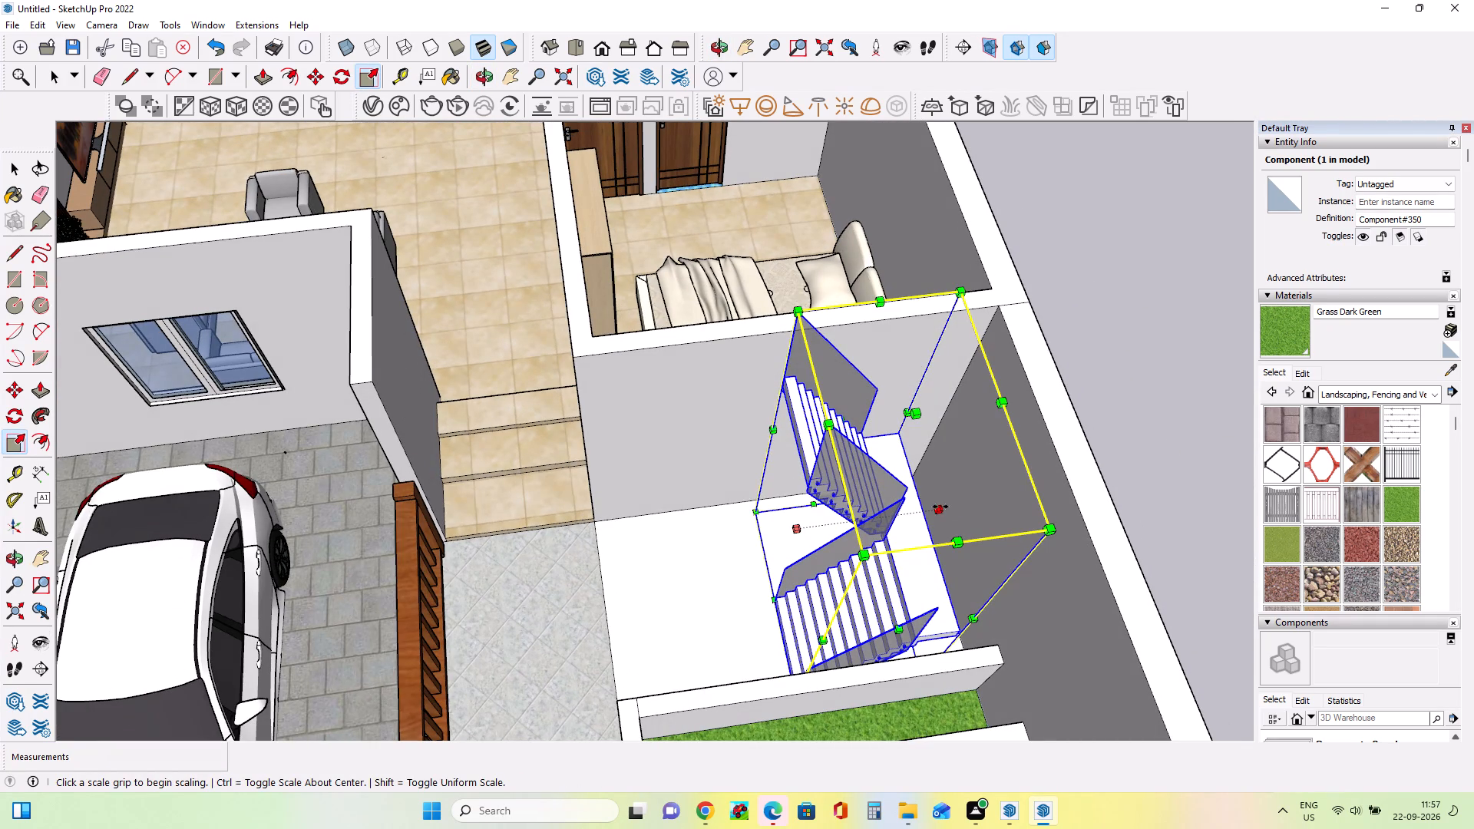
pyautogui.click(940, 507)
pyautogui.click(1003, 505)
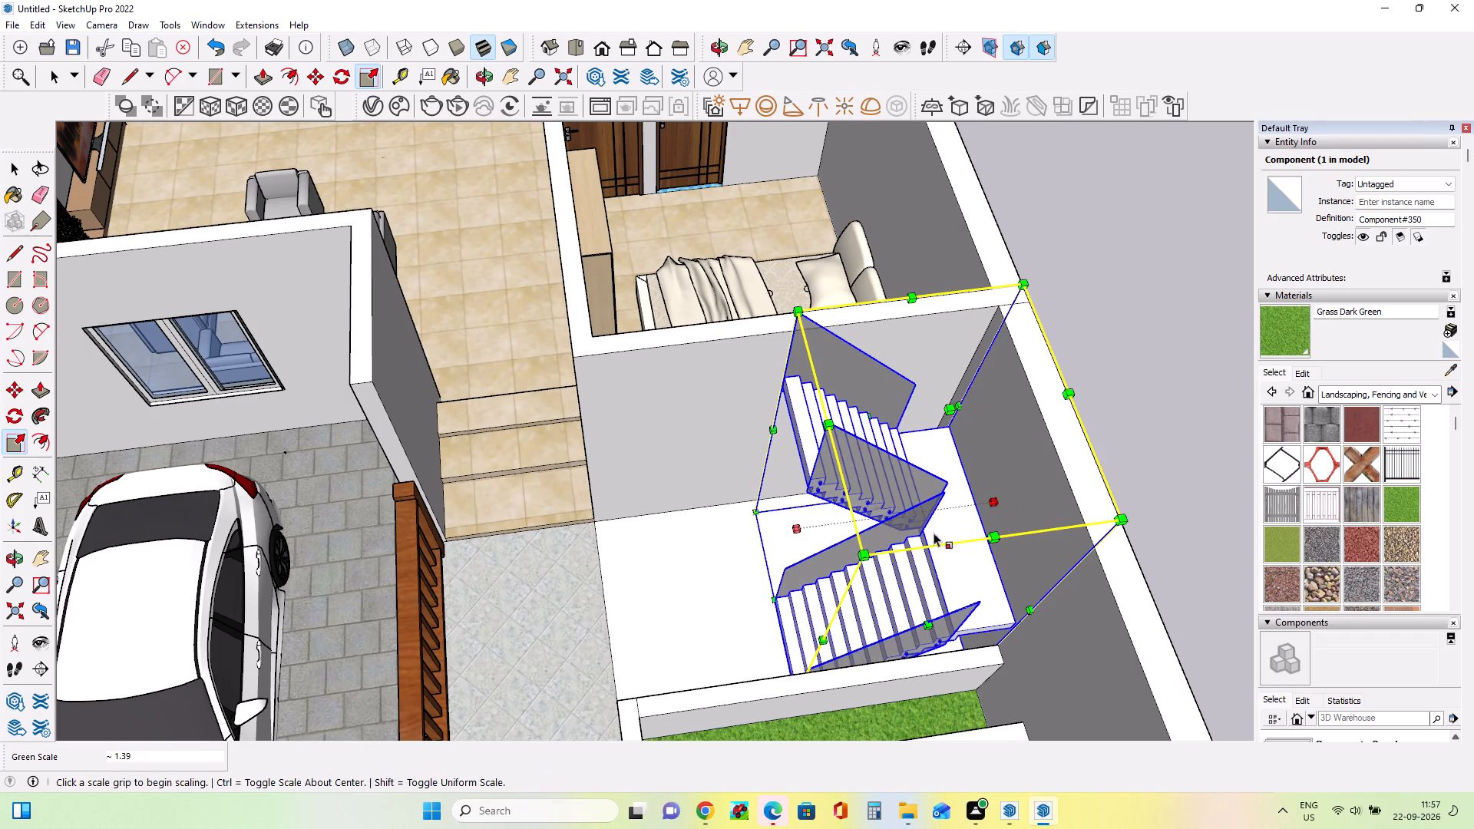
pyautogui.moveTo(748, 576); pyautogui.dragTo(1033, 526, button='middle')
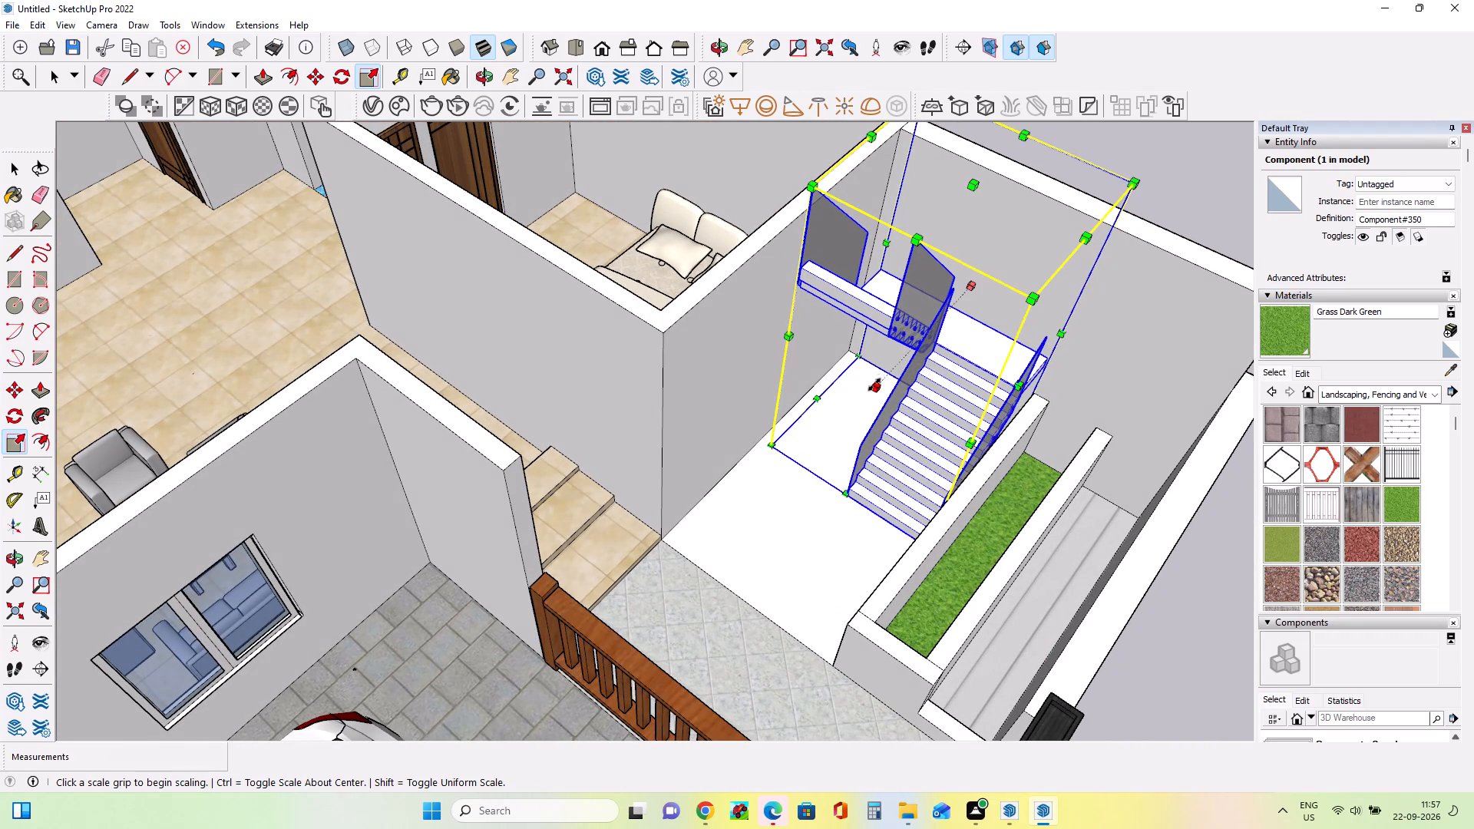
pyautogui.click(874, 386)
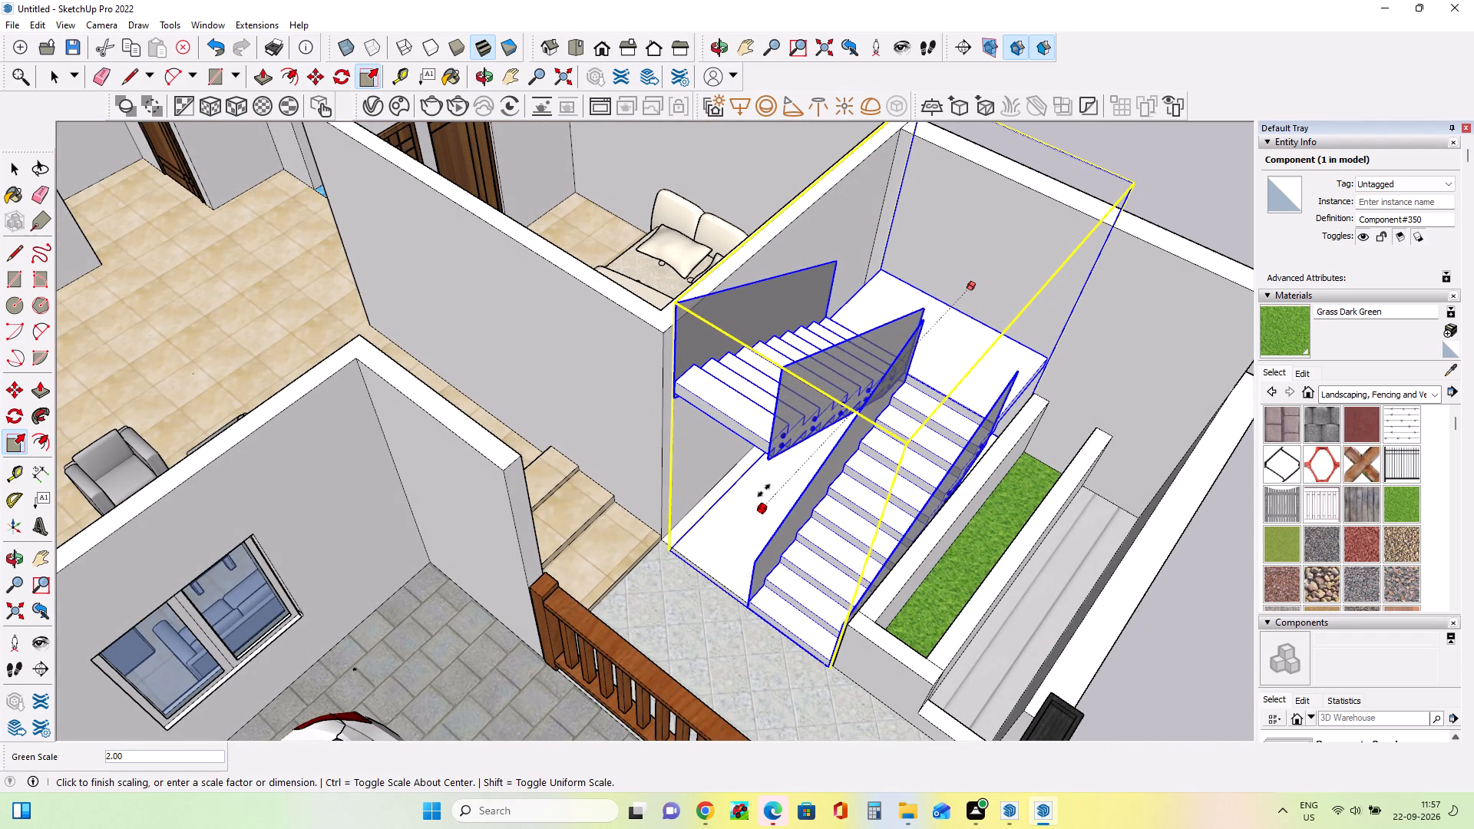
pyautogui.click(764, 491)
# Move the staircase about 5 3/16" so its bottom corner meets the bedroom wall corner beside the entrance steps.
pyautogui.moveTo(768, 560); pyautogui.dragTo(820, 584, button='middle')
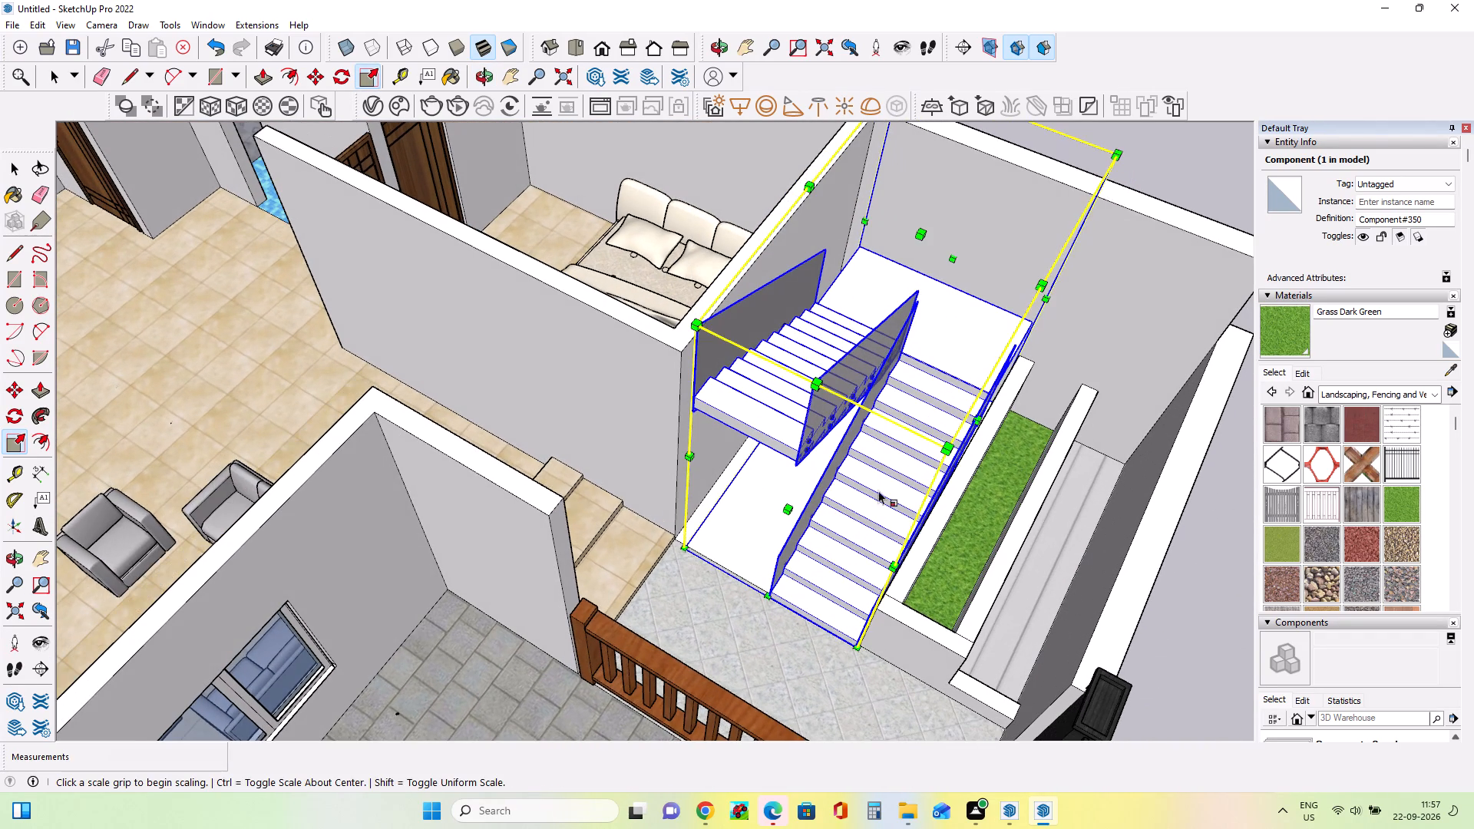
pyautogui.moveTo(904, 594); pyautogui.dragTo(445, 509, button='middle')
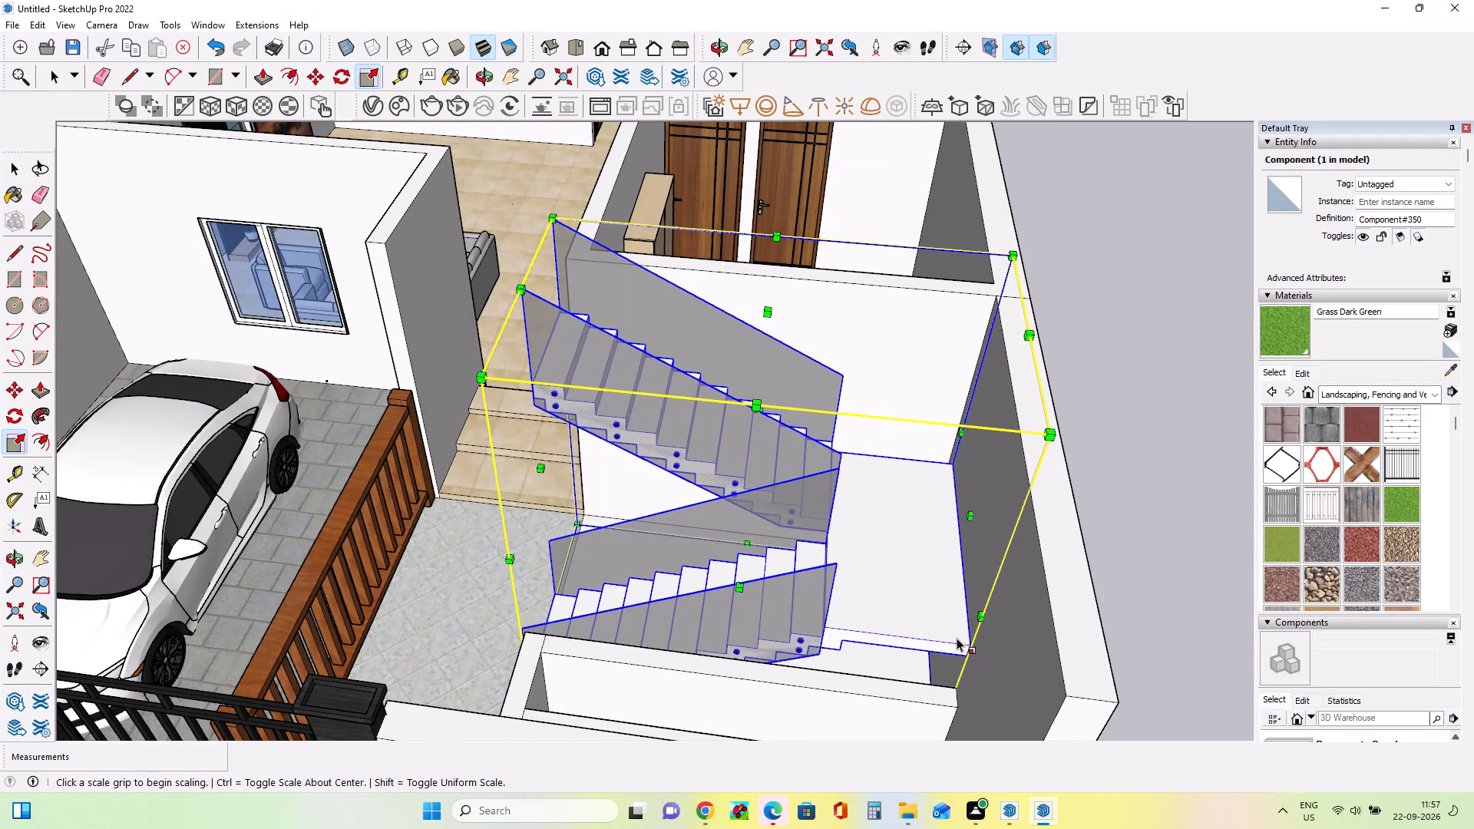
pyautogui.moveTo(908, 624); pyautogui.dragTo(1115, 653, button='middle')
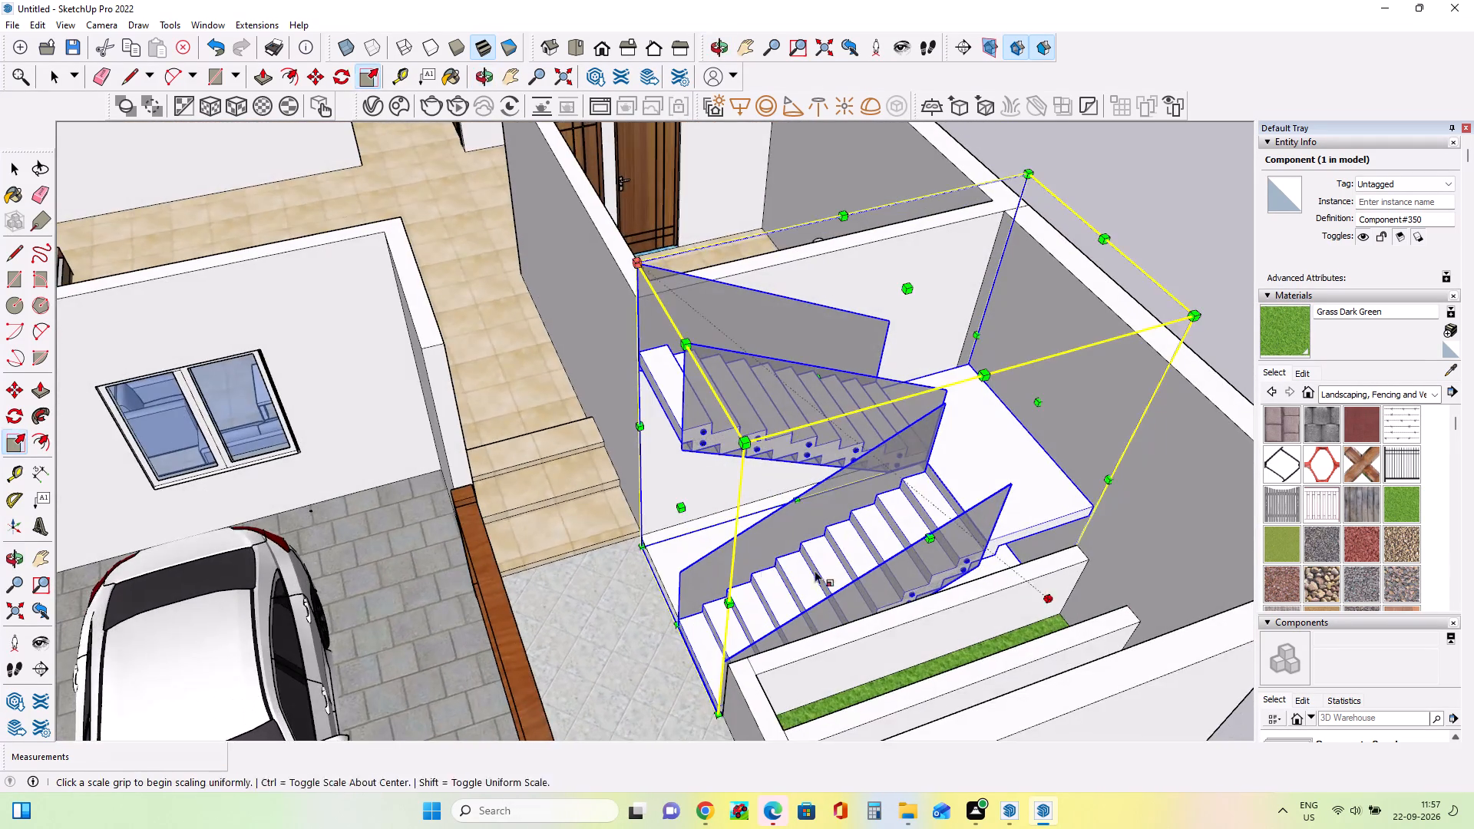
pyautogui.moveTo(760, 574); pyautogui.dragTo(1010, 593, button='middle')
pyautogui.scroll(4, 734, 555)
pyautogui.moveTo(740, 545); pyautogui.dragTo(765, 548, button='middle')
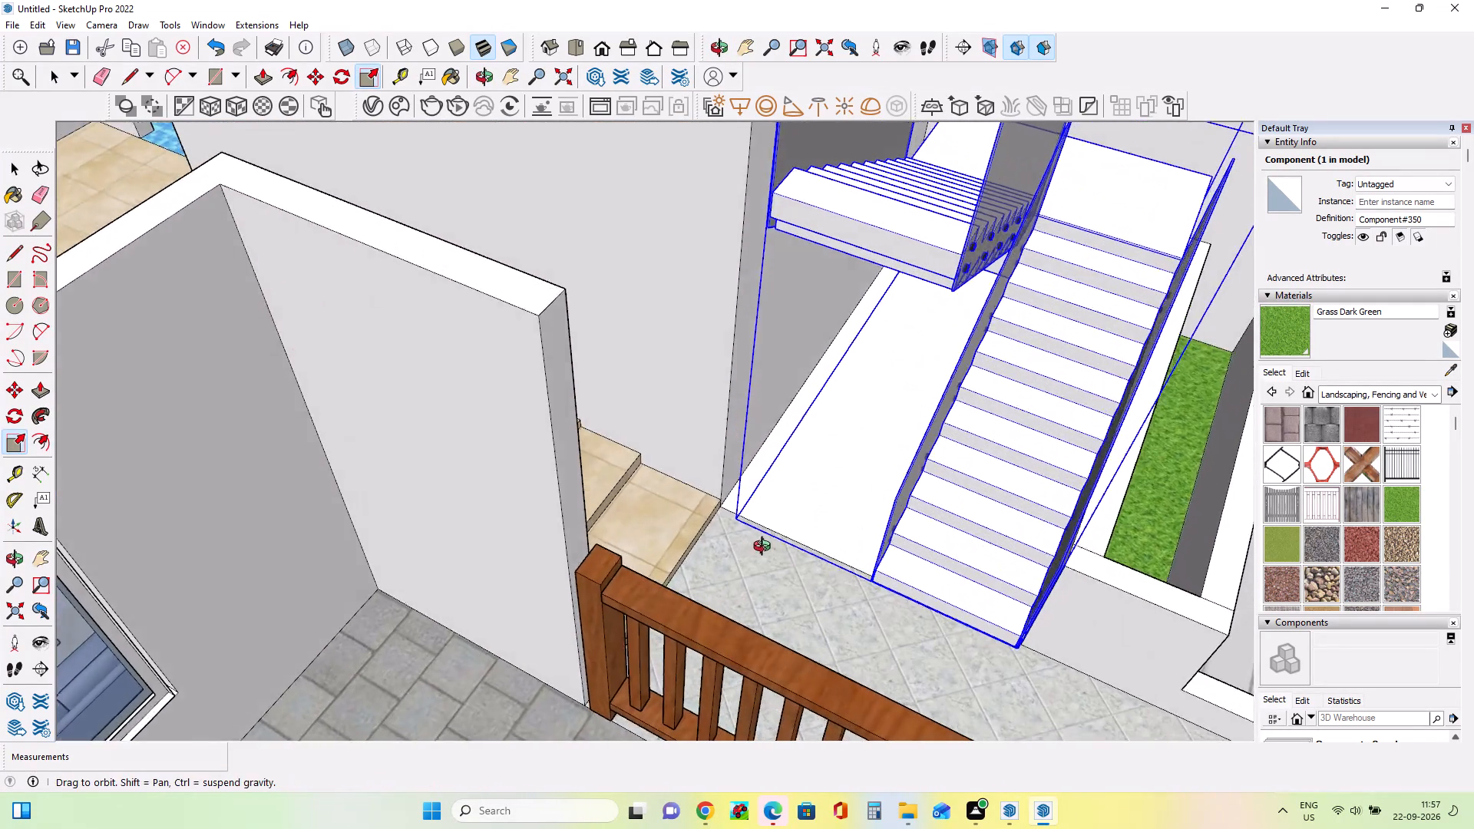
pyautogui.moveTo(765, 548); pyautogui.dragTo(782, 552, button='middle')
pyautogui.click(17, 380)
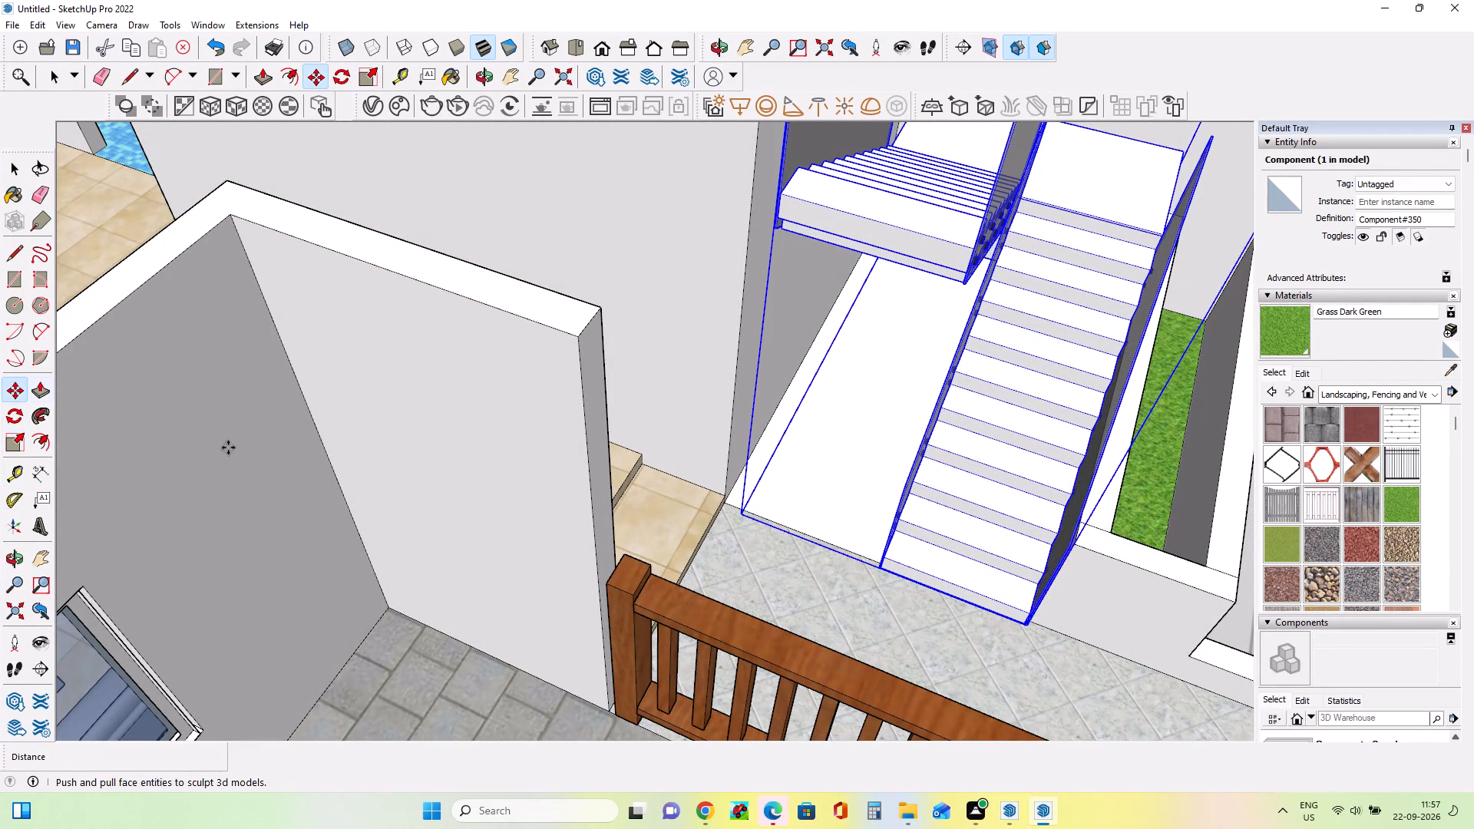
pyautogui.click(742, 513)
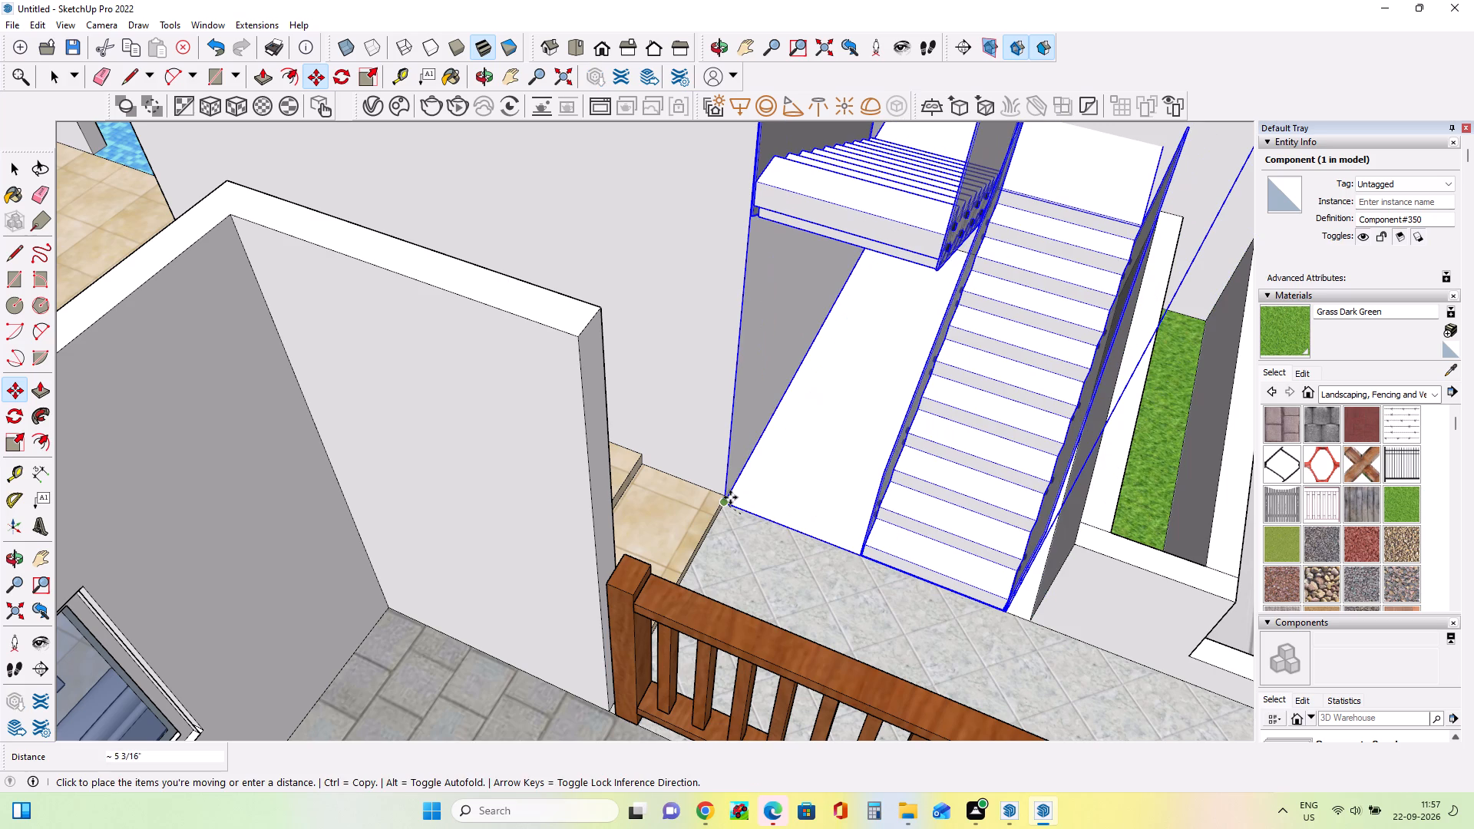
pyautogui.click(730, 497)
# Widen the staircase by a red-axis factor of 1.09 toward the planter wall.
pyautogui.scroll(-4, 847, 592)
pyautogui.moveTo(983, 718); pyautogui.dragTo(854, 788, button='middle')
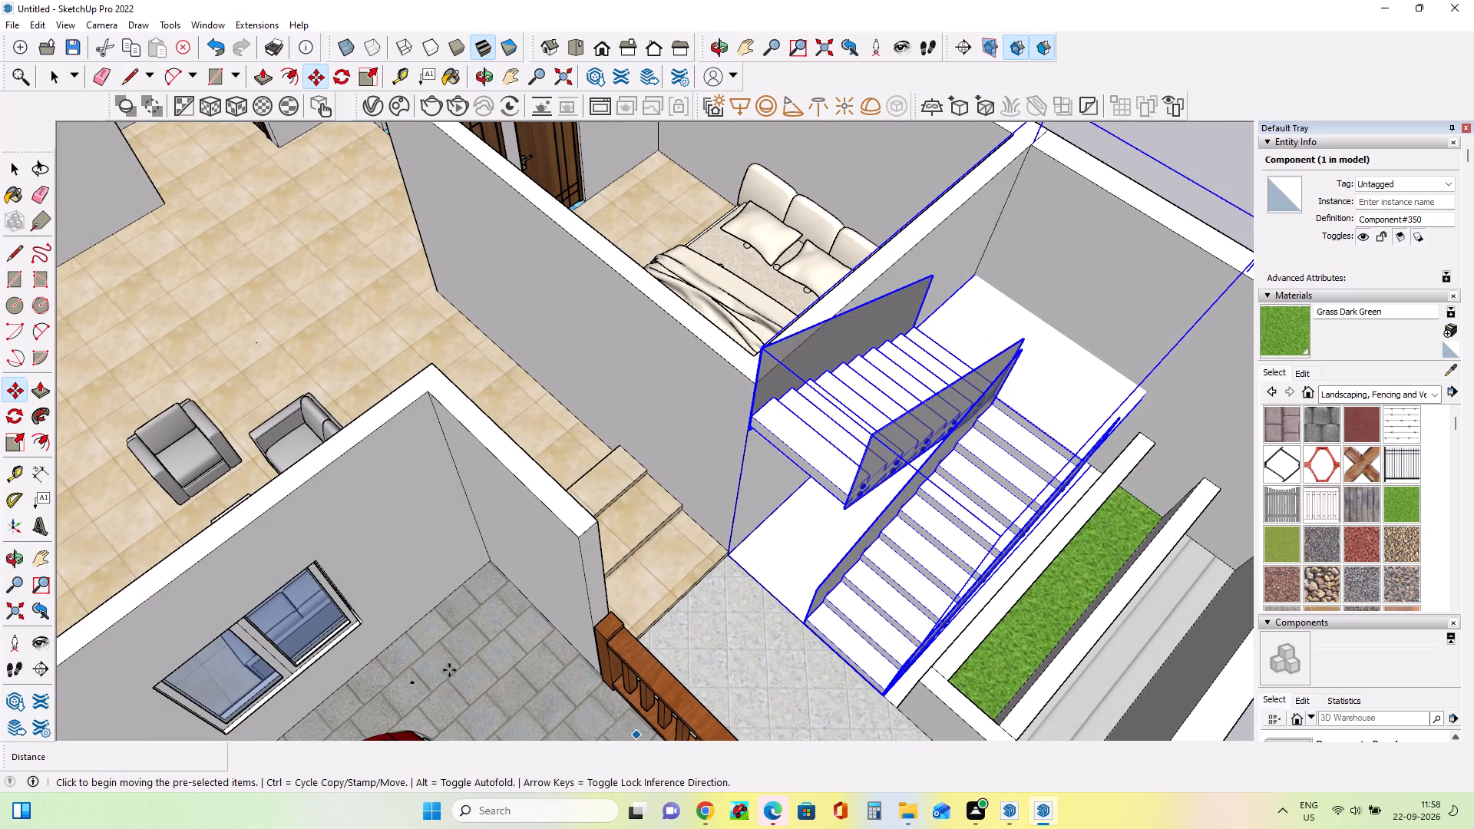
pyautogui.click(14, 445)
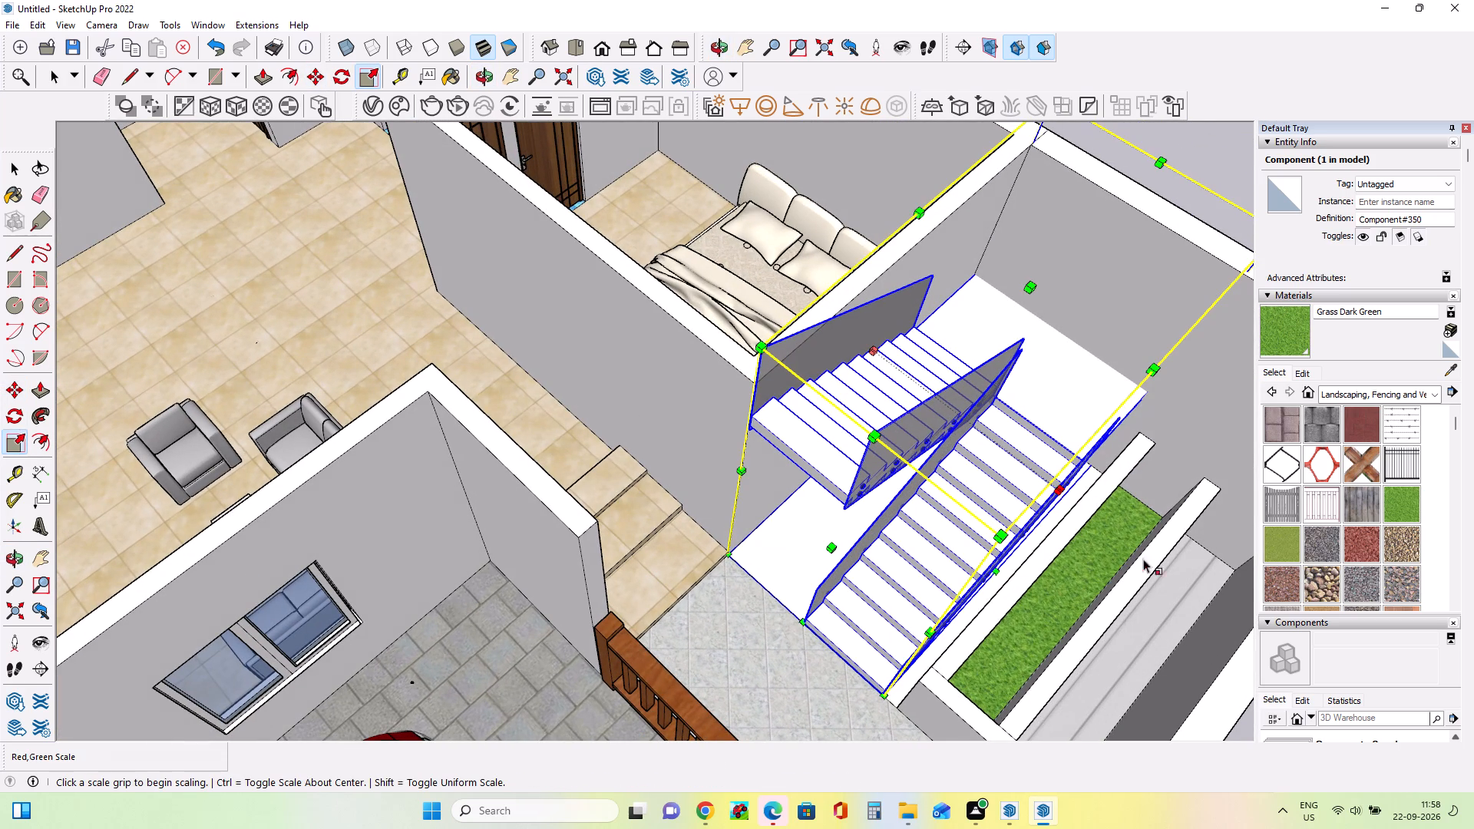
pyautogui.click(1059, 487)
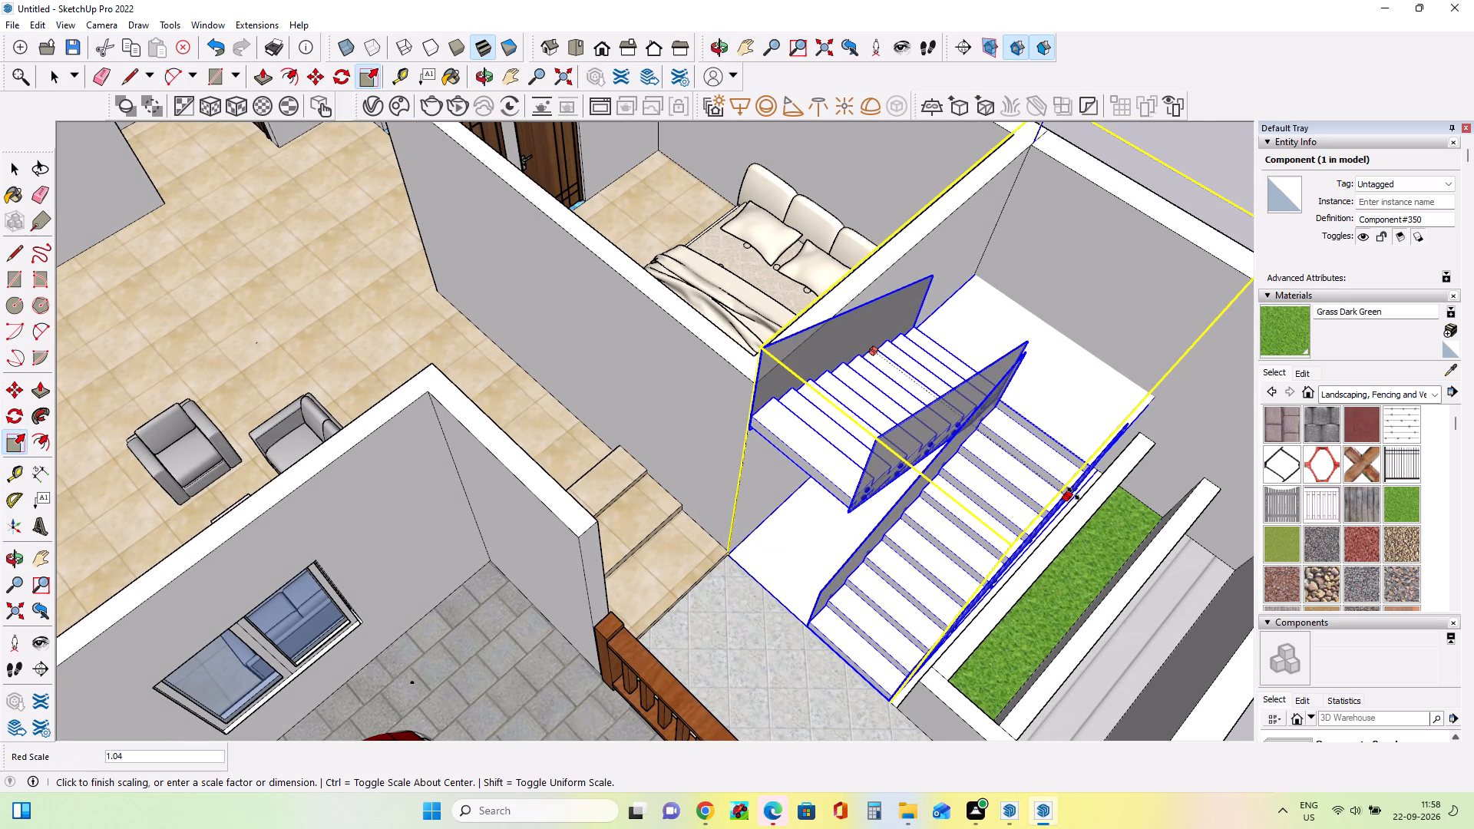
pyautogui.click(1080, 500)
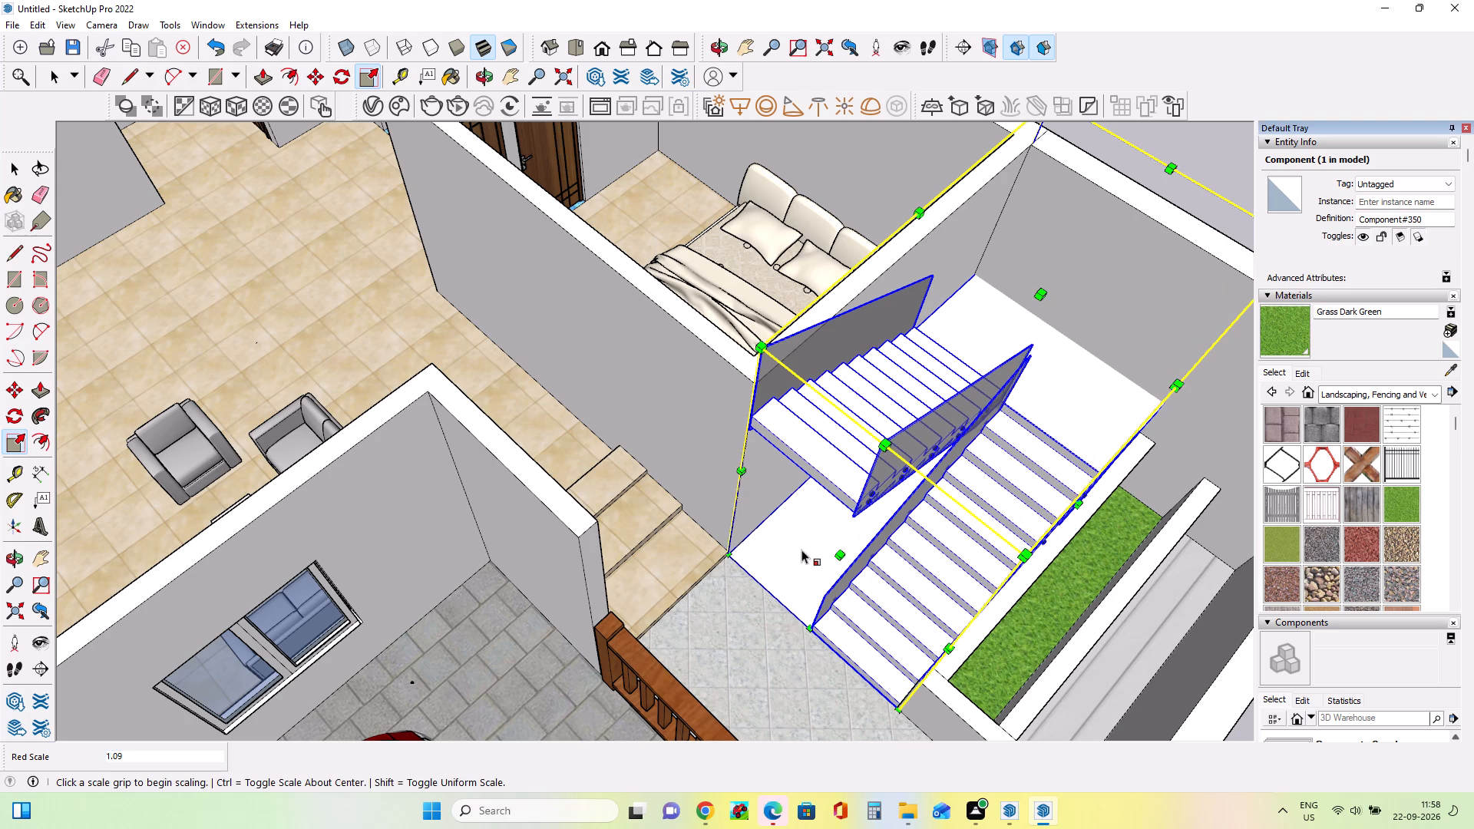
pyautogui.scroll(-4, 801, 550)
pyautogui.moveTo(846, 573); pyautogui.dragTo(1089, 632, button='middle')
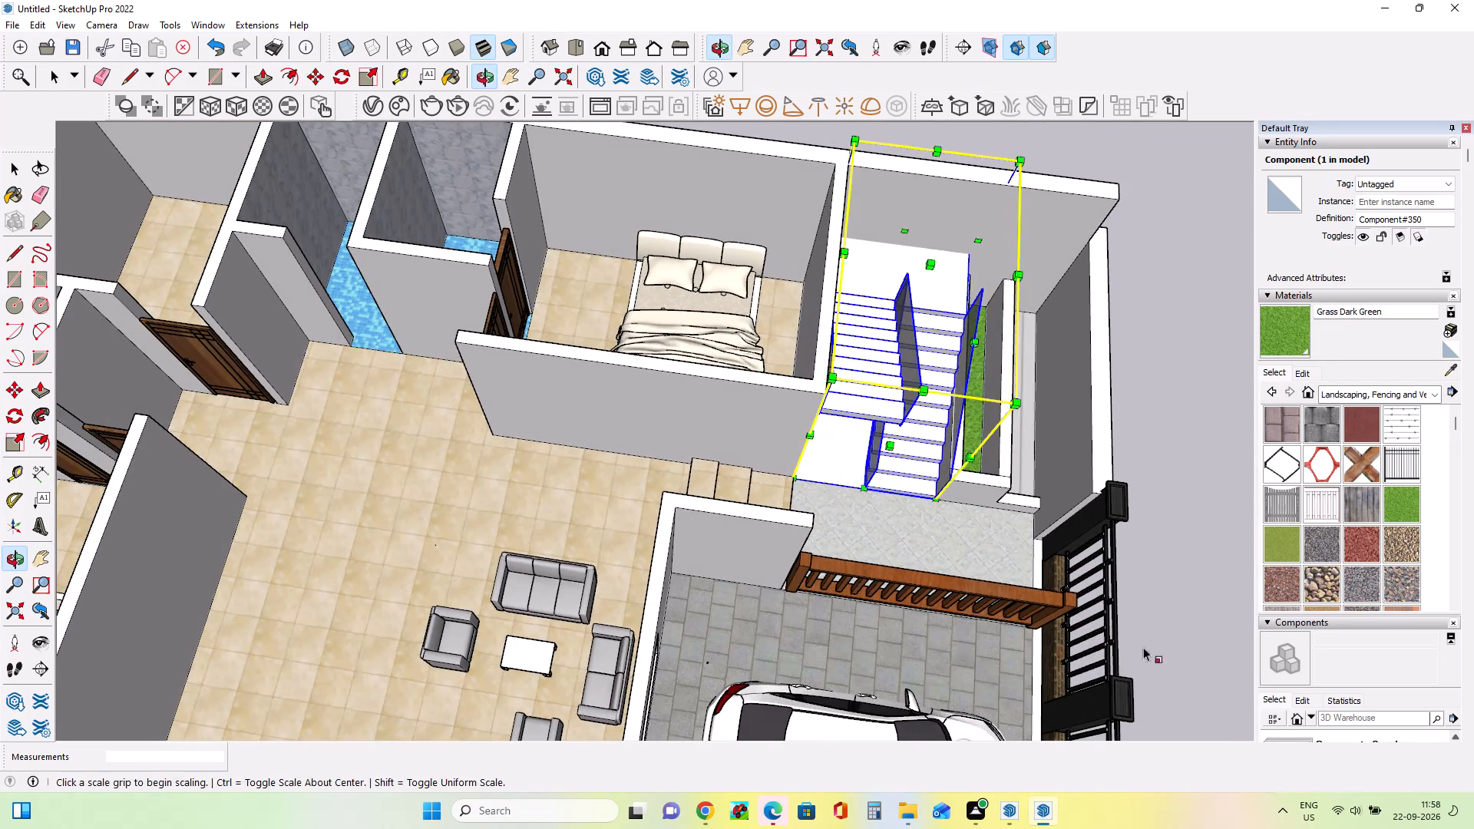
# Reduce the staircase's height by a blue-axis factor of 0.83.
pyautogui.moveTo(1139, 669); pyautogui.dragTo(532, 465, button='middle')
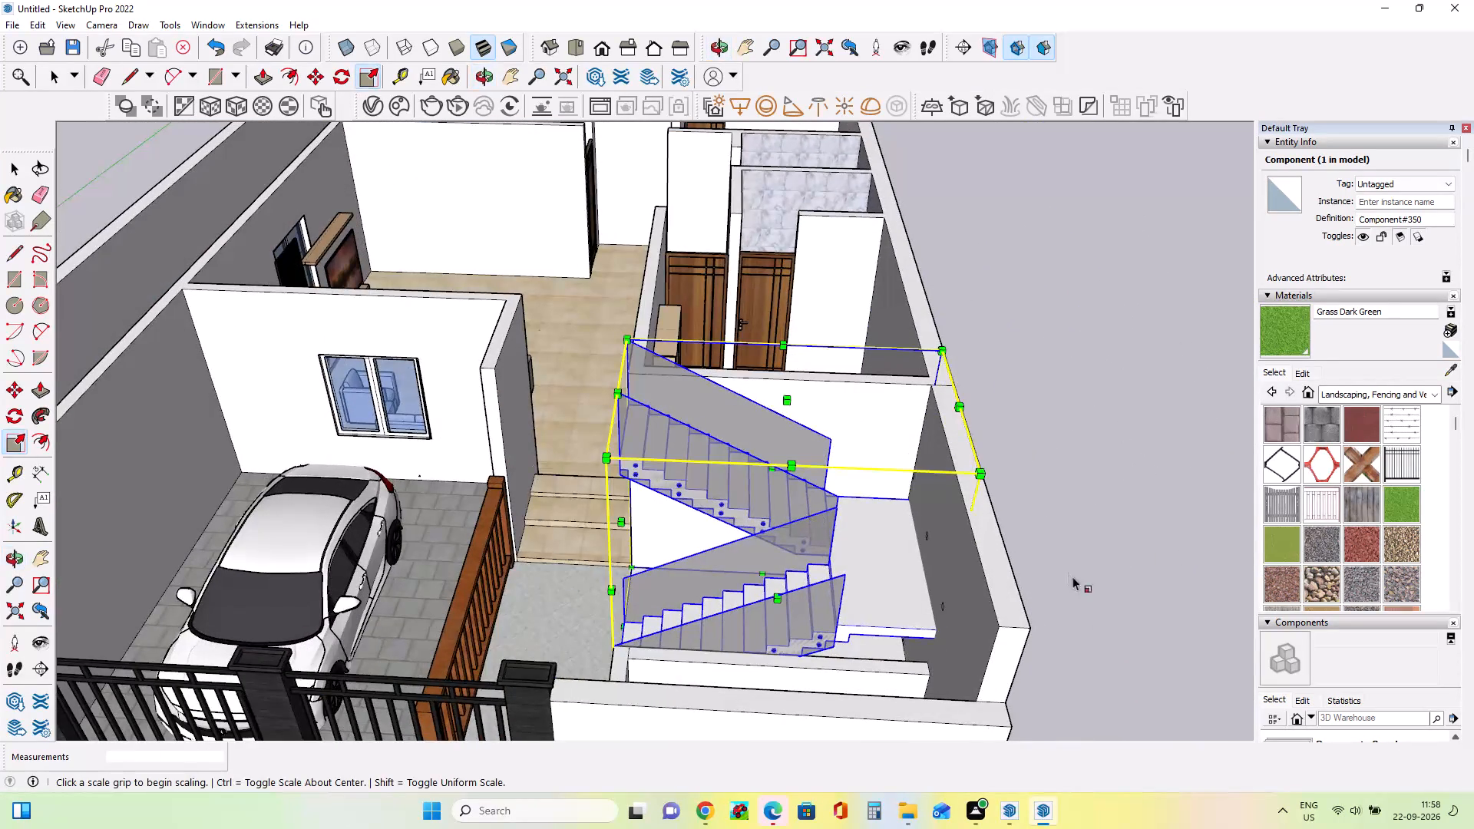
pyautogui.scroll(4, 861, 647)
pyautogui.scroll(3, 942, 646)
pyautogui.scroll(1, 1058, 644)
pyautogui.moveTo(1058, 644); pyautogui.dragTo(951, 639, button='middle')
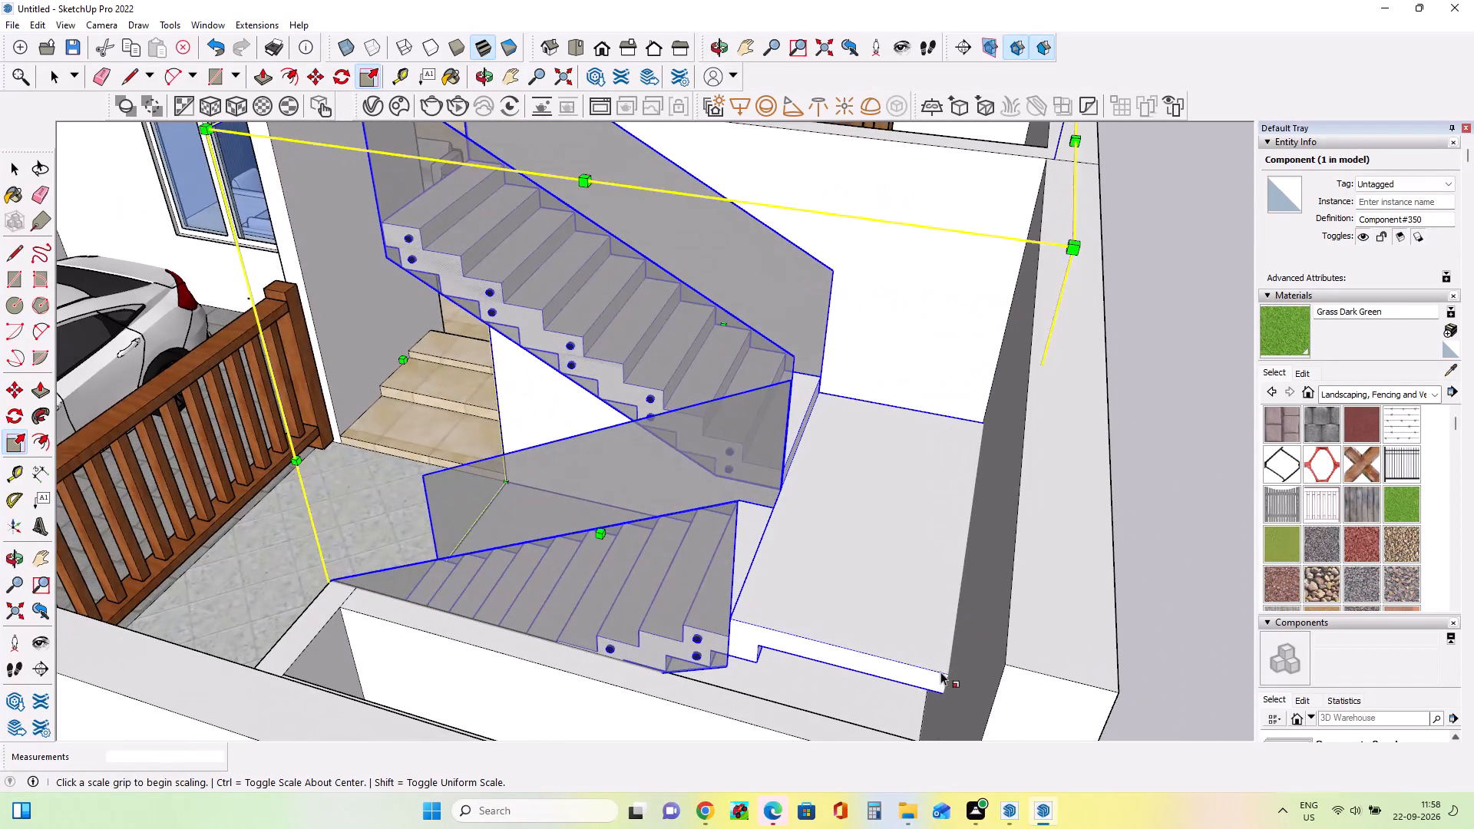
pyautogui.scroll(-4, 831, 583)
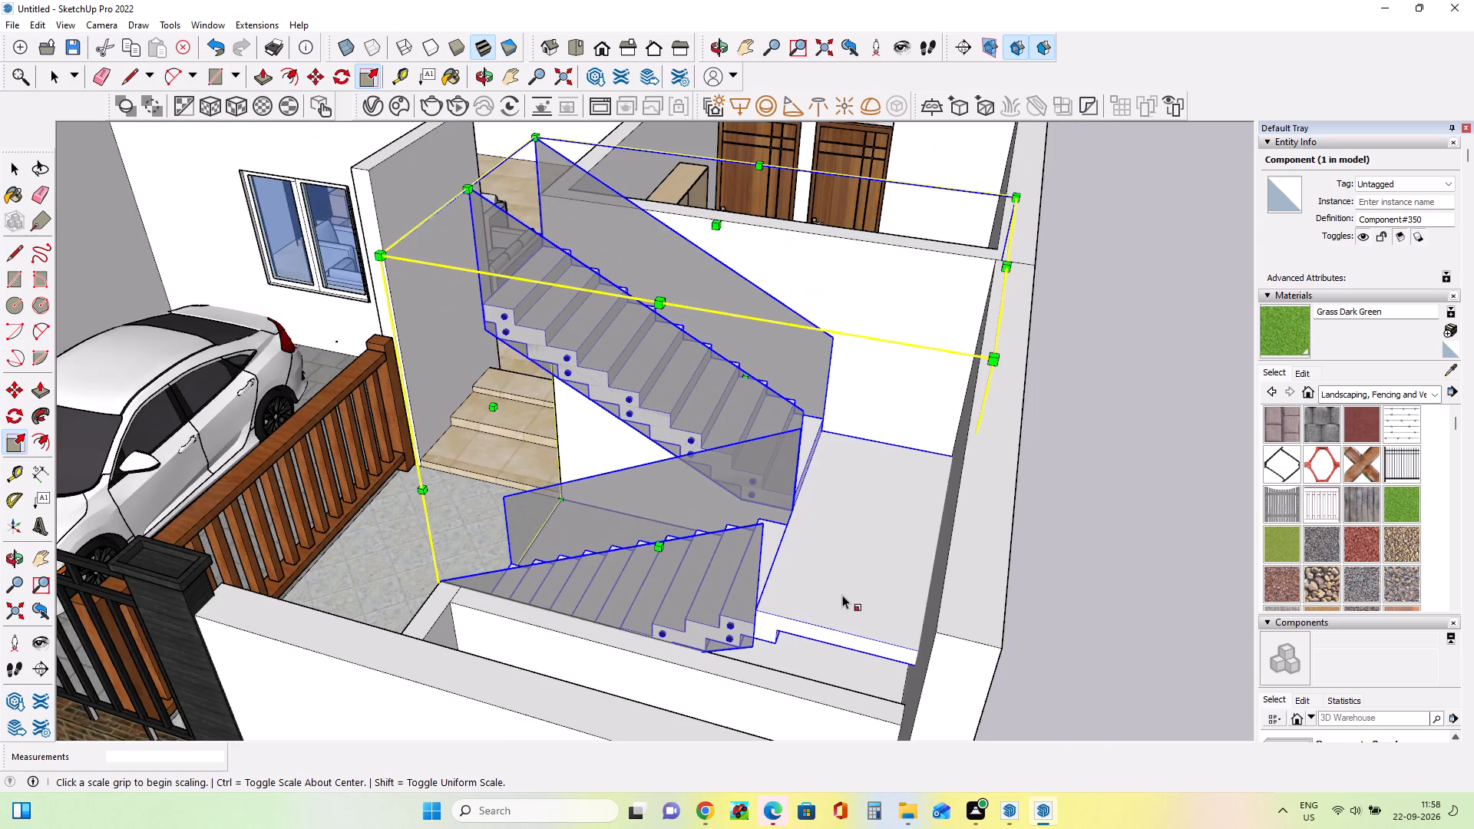
pyautogui.scroll(-14, 842, 595)
pyautogui.moveTo(825, 616); pyautogui.dragTo(1031, 718, button='middle')
pyautogui.scroll(-1, 901, 682)
pyautogui.scroll(-2, 1047, 460)
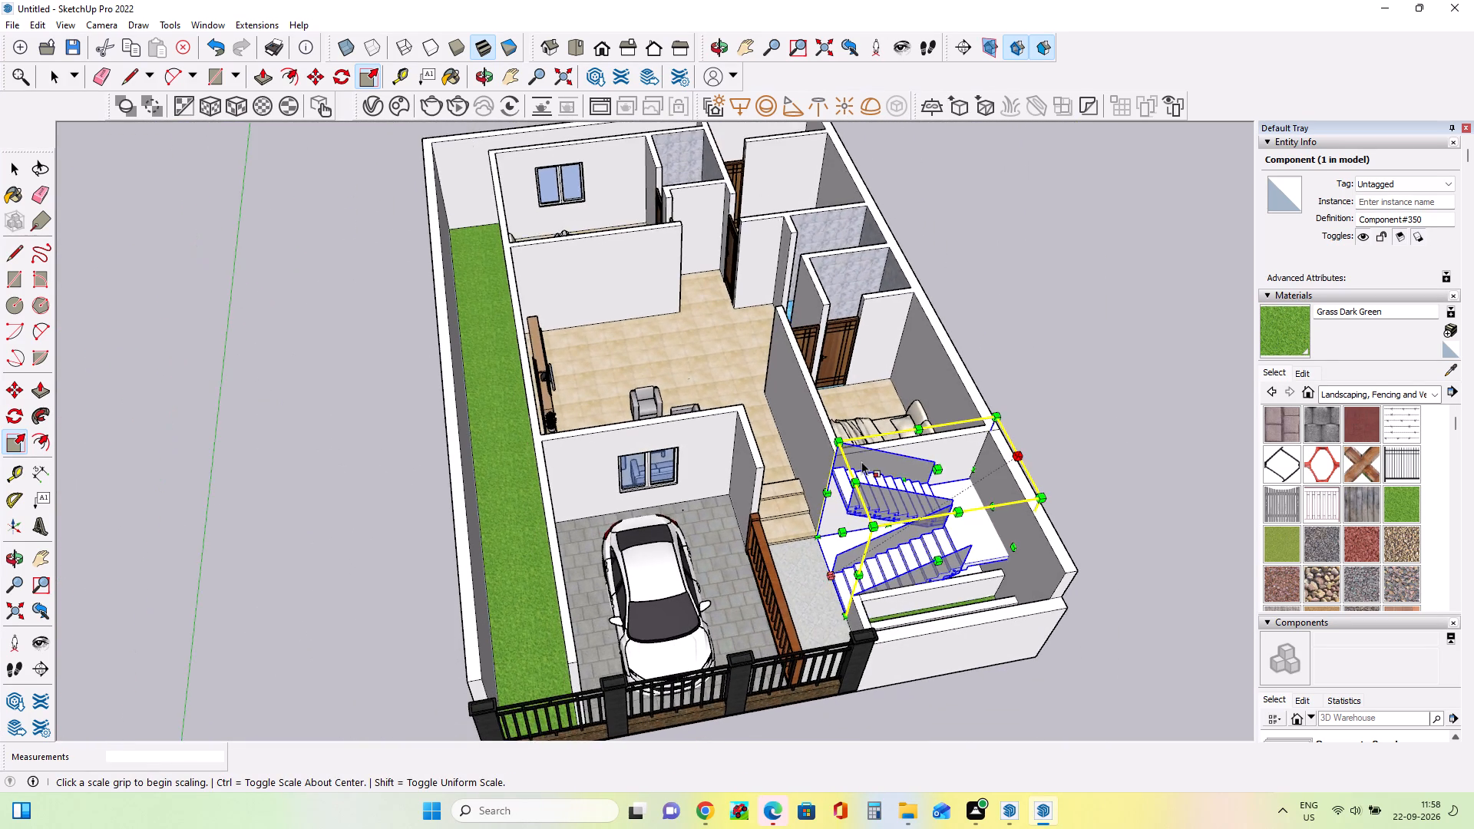
pyautogui.moveTo(877, 466); pyautogui.dragTo(1175, 496, button='middle')
pyautogui.moveTo(910, 378); pyautogui.dragTo(1104, 370, button='middle')
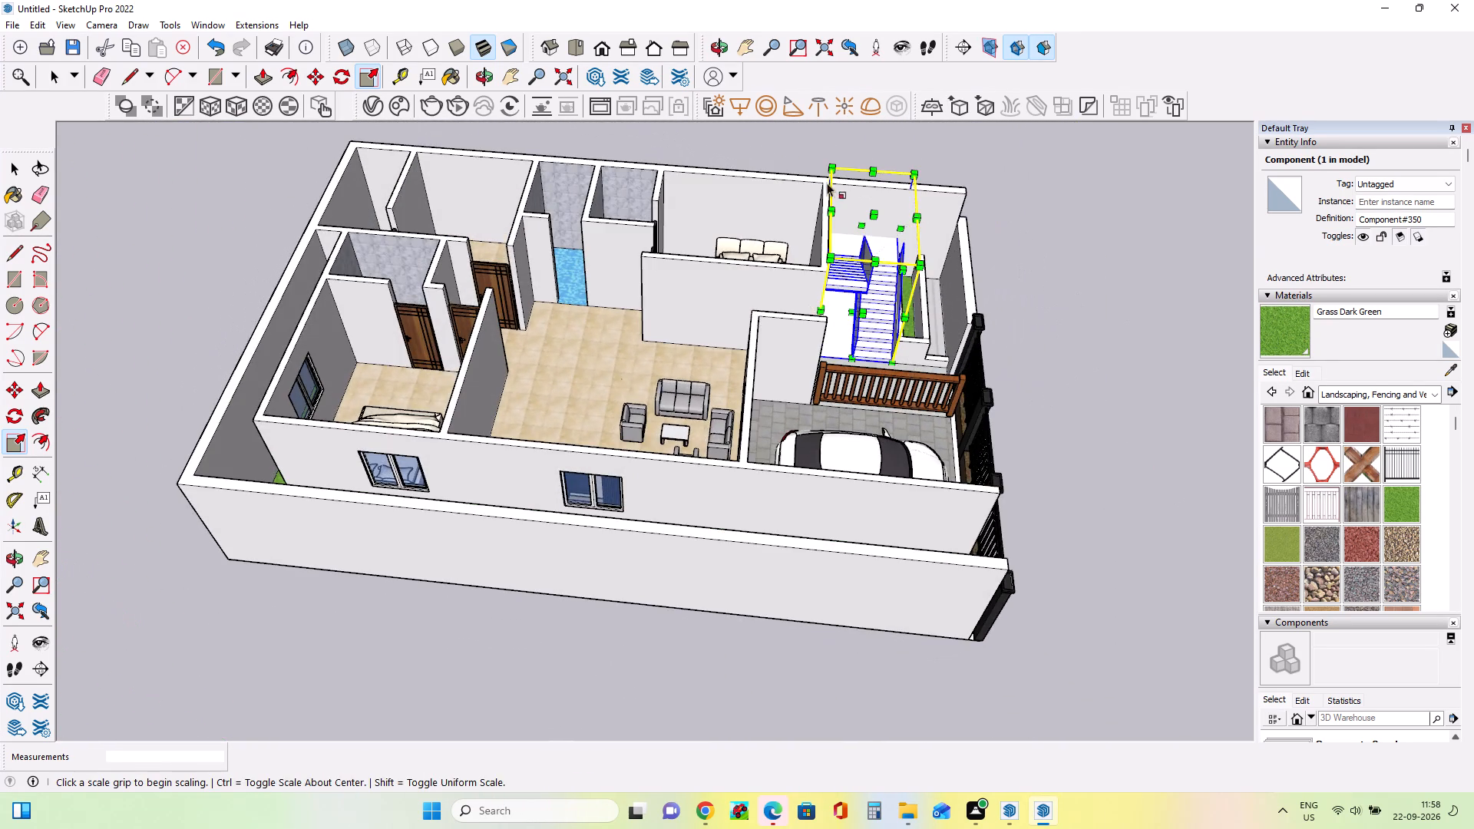
pyautogui.scroll(9, 811, 269)
pyautogui.moveTo(830, 281); pyautogui.dragTo(834, 329, button='middle')
pyautogui.scroll(-1, 834, 329)
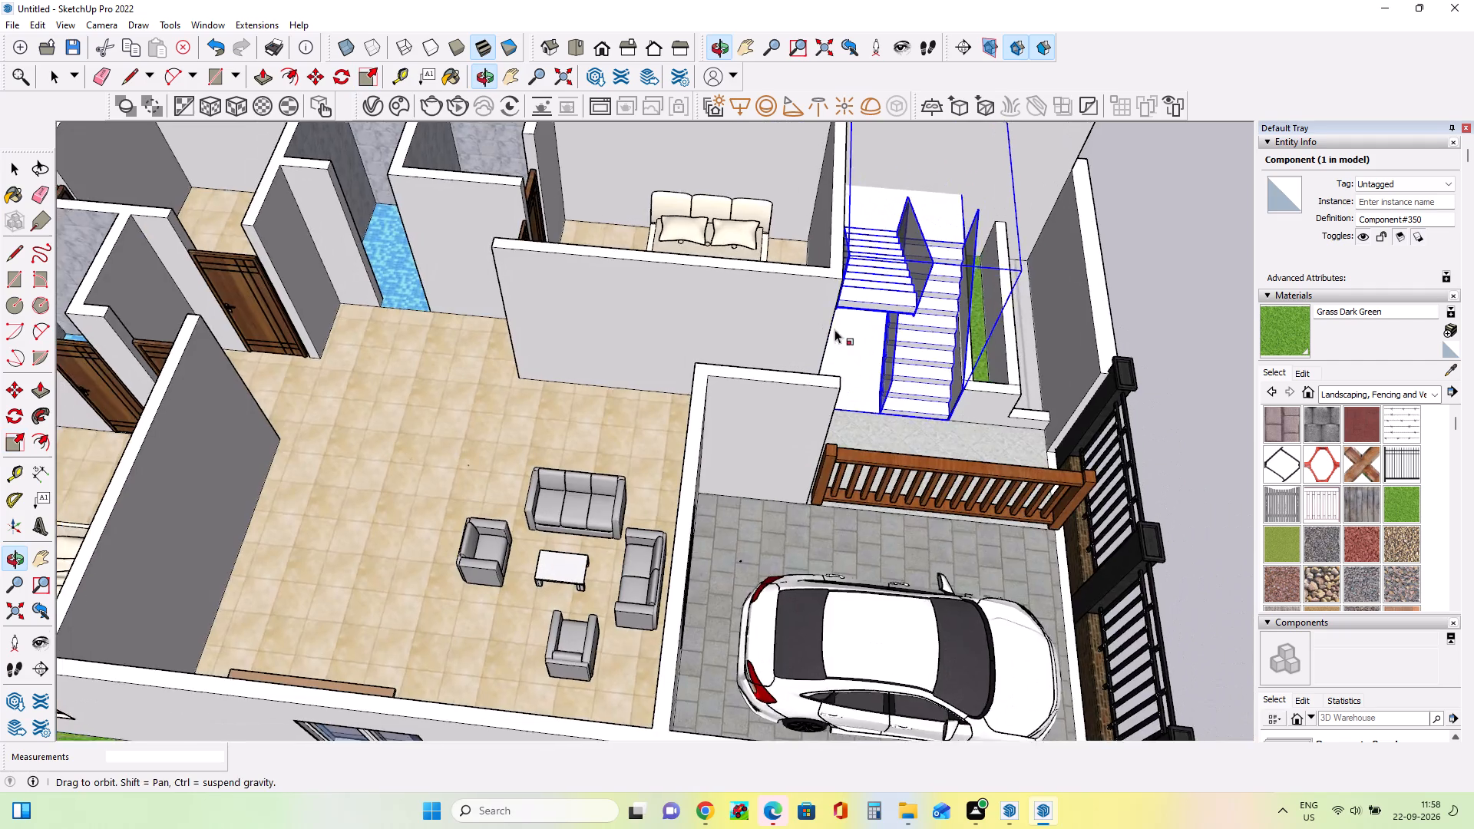
pyautogui.scroll(-2, 834, 329)
pyautogui.click(906, 214)
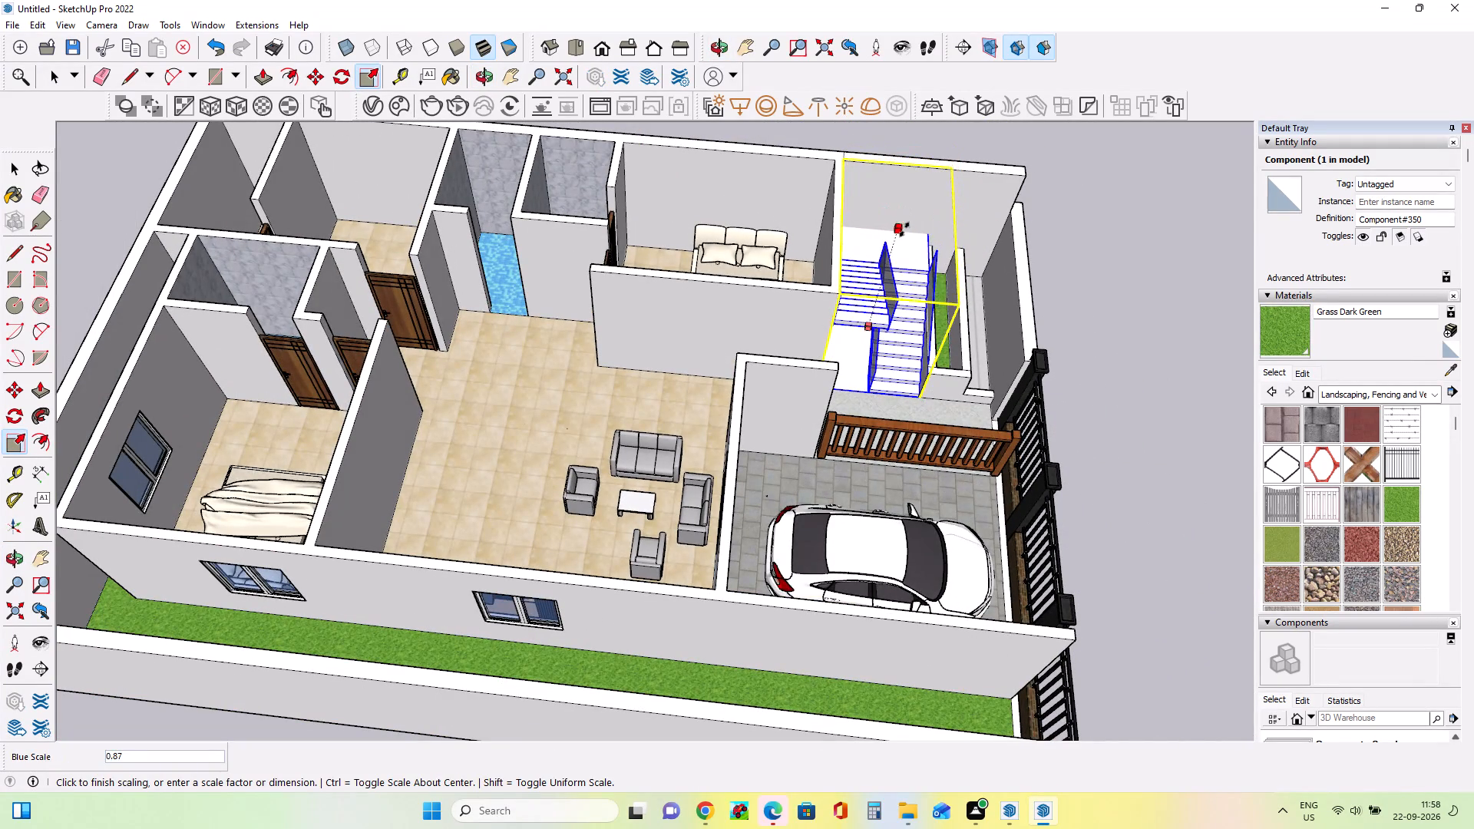
pyautogui.click(904, 235)
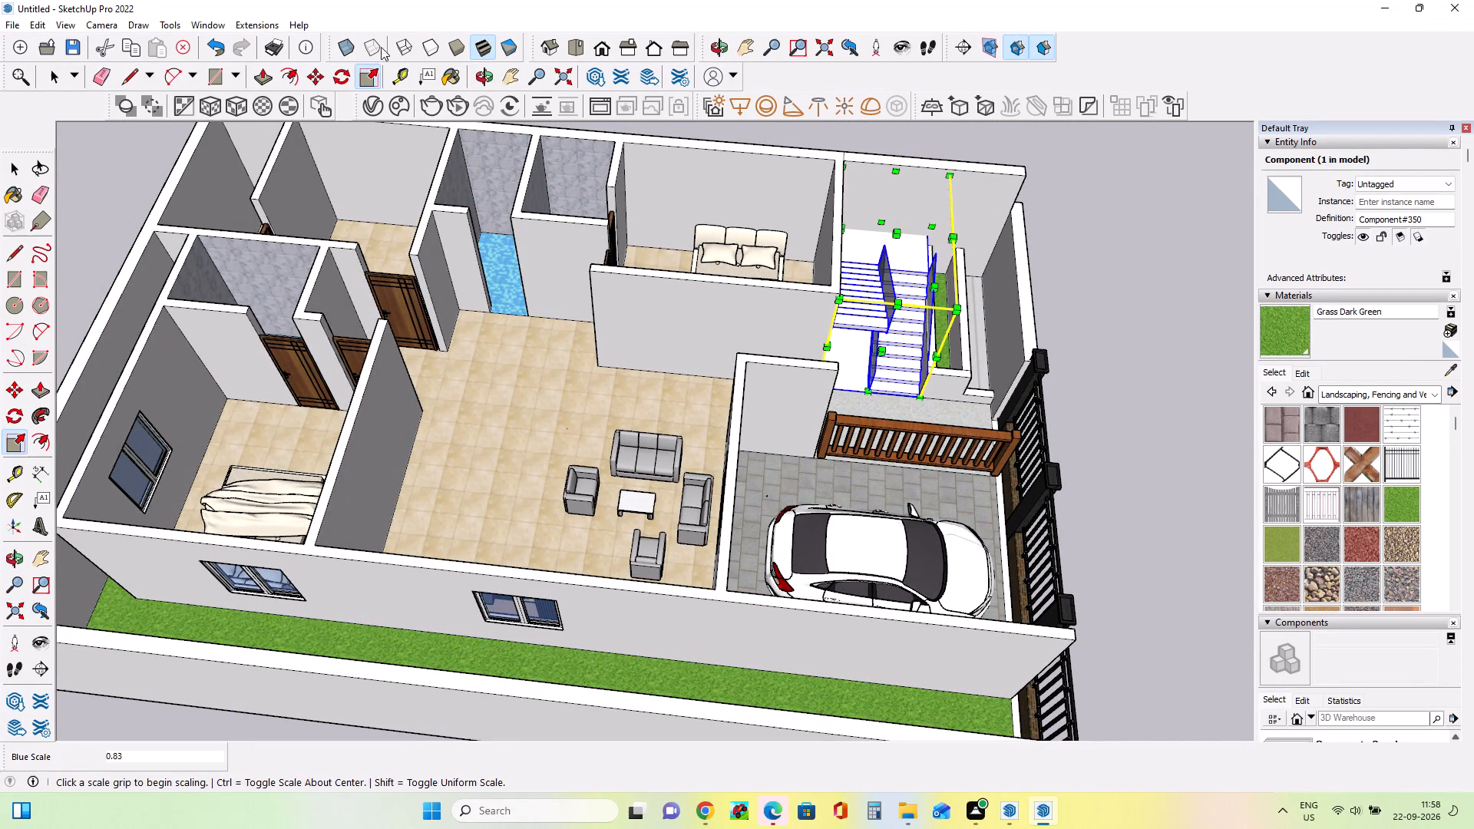
pyautogui.click(17, 167)
pyautogui.click(138, 165)
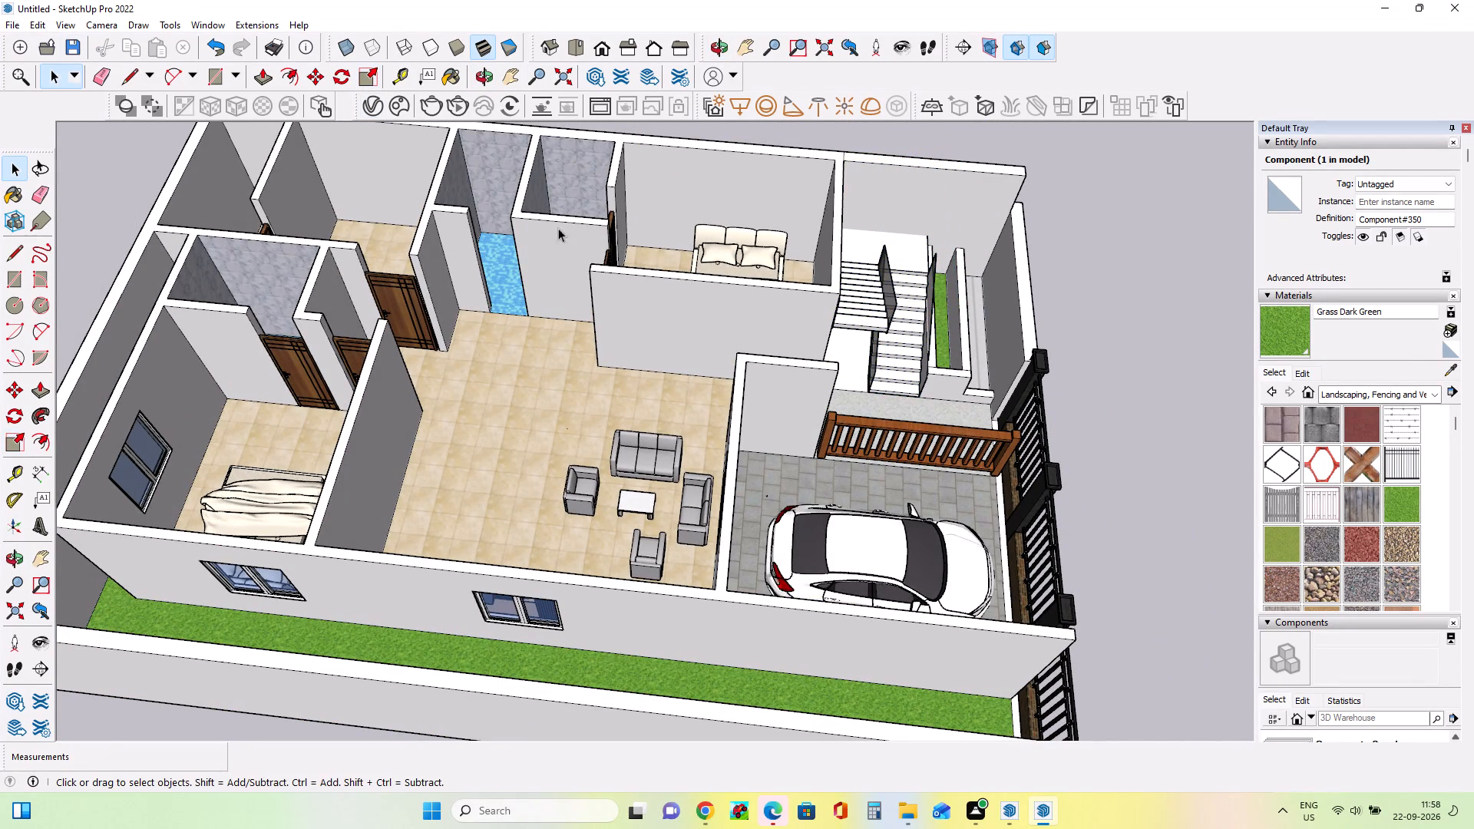
# Explode the staircase component beside the front bedroom into its separate groups.
pyautogui.moveTo(725, 292); pyautogui.dragTo(590, 286, button='middle')
pyautogui.click(931, 373)
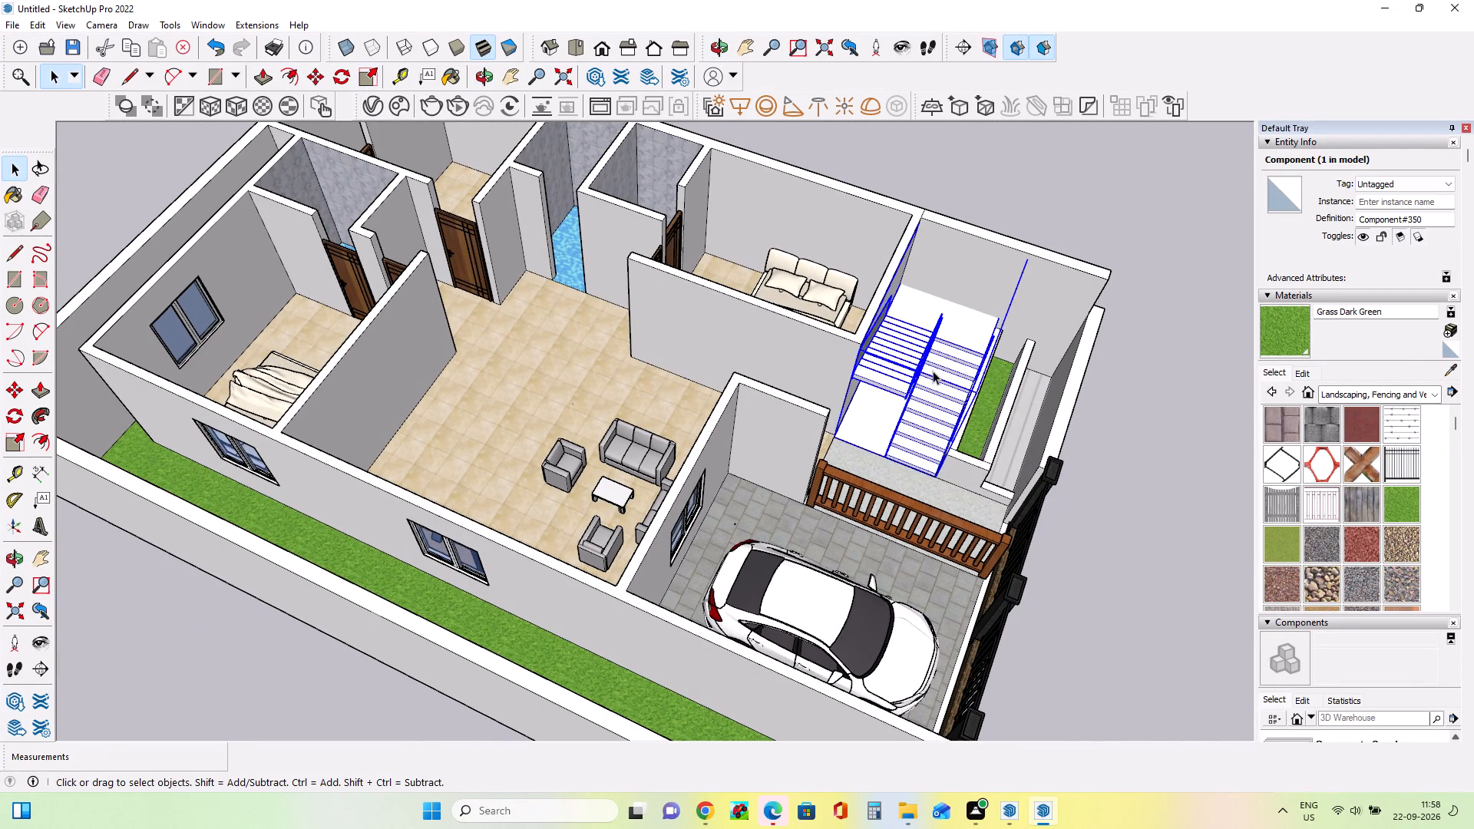
pyautogui.rightClick(939, 404)
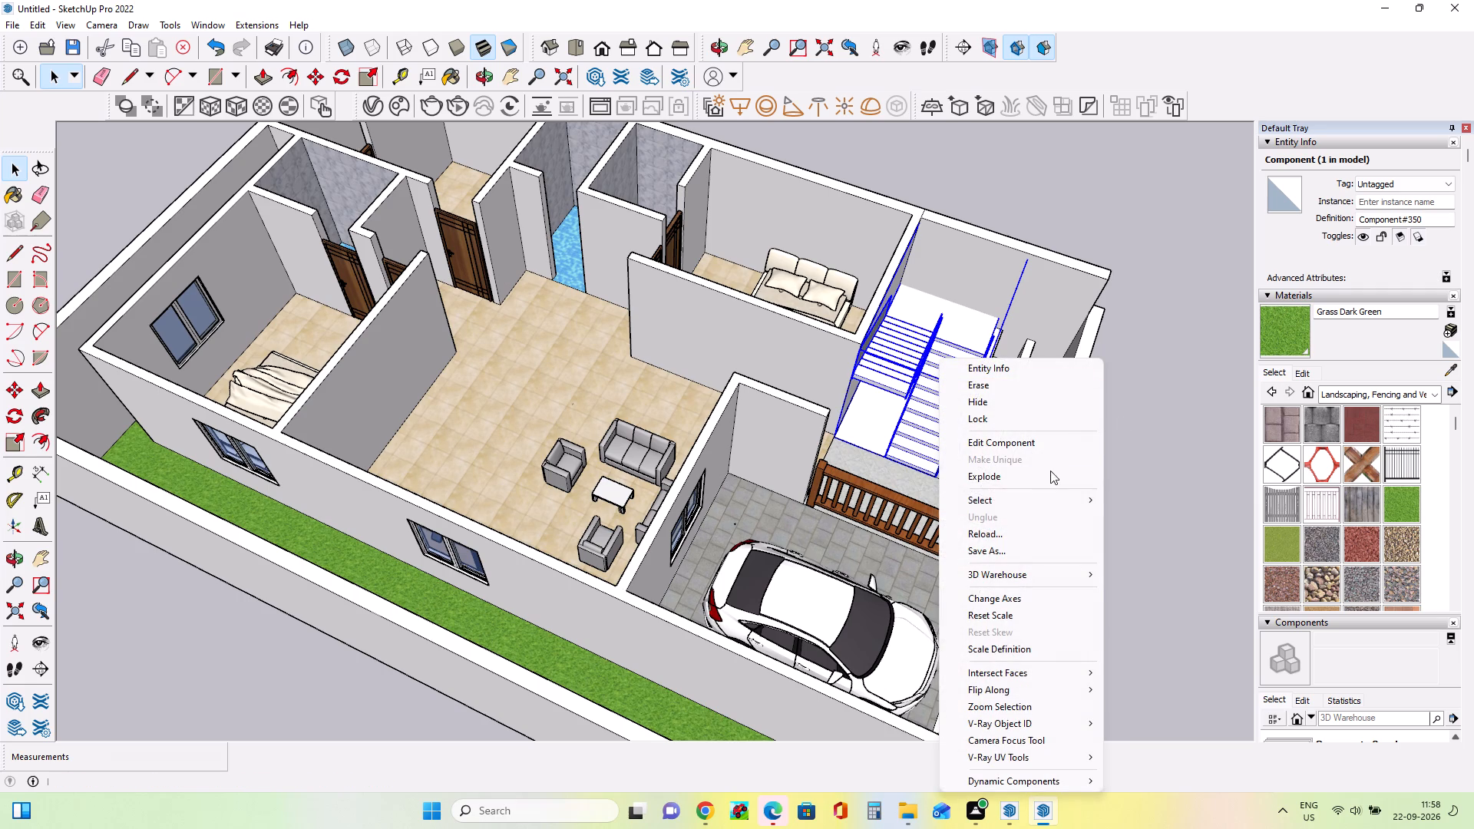
pyautogui.click(1038, 473)
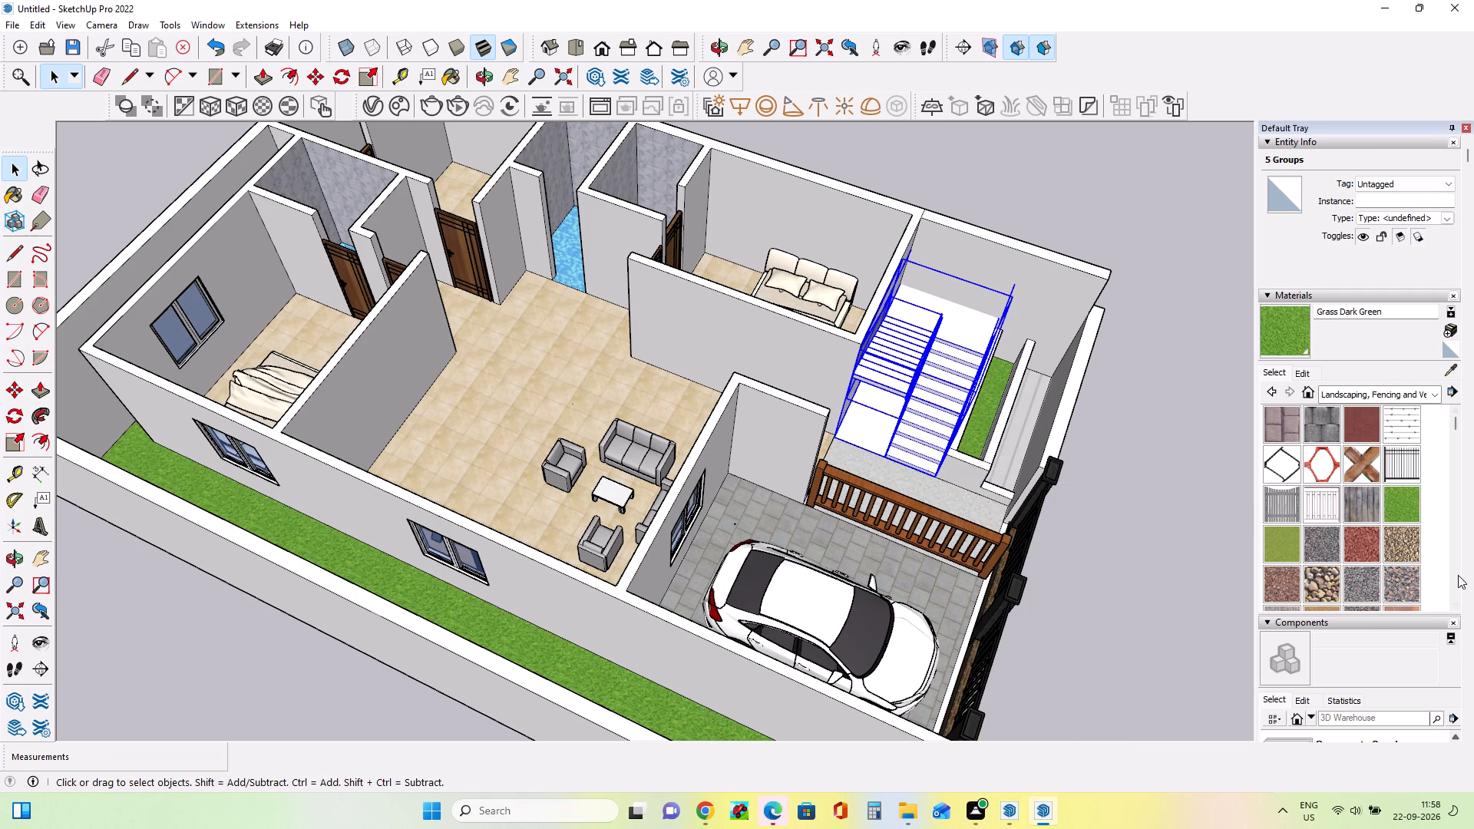
# Paint the staircase groups and the white floor area beside the lower flight with Pavers Flagstone Gray.
pyautogui.scroll(-1, 1381, 544)
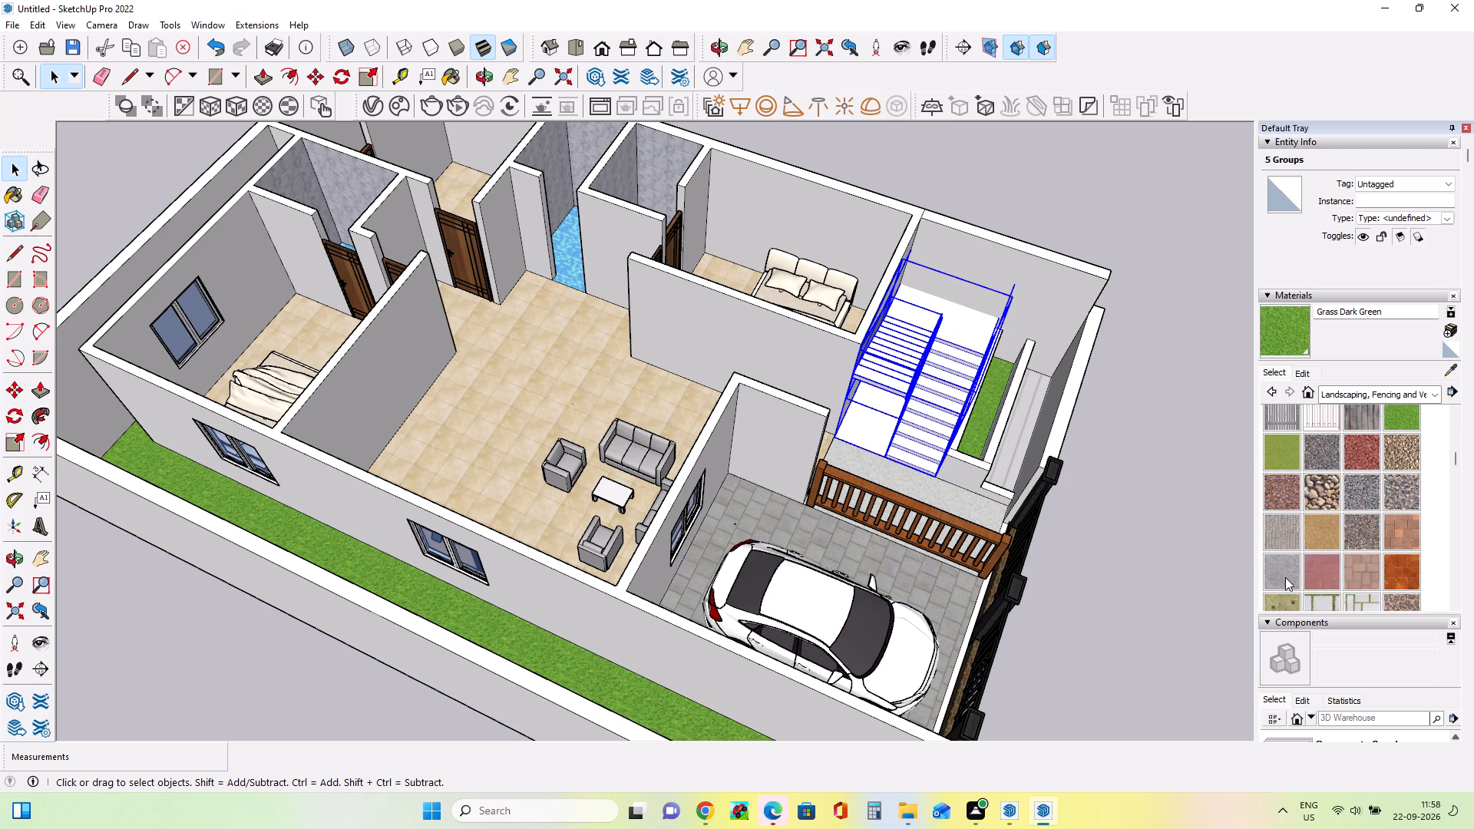
pyautogui.click(1286, 570)
pyautogui.click(1275, 564)
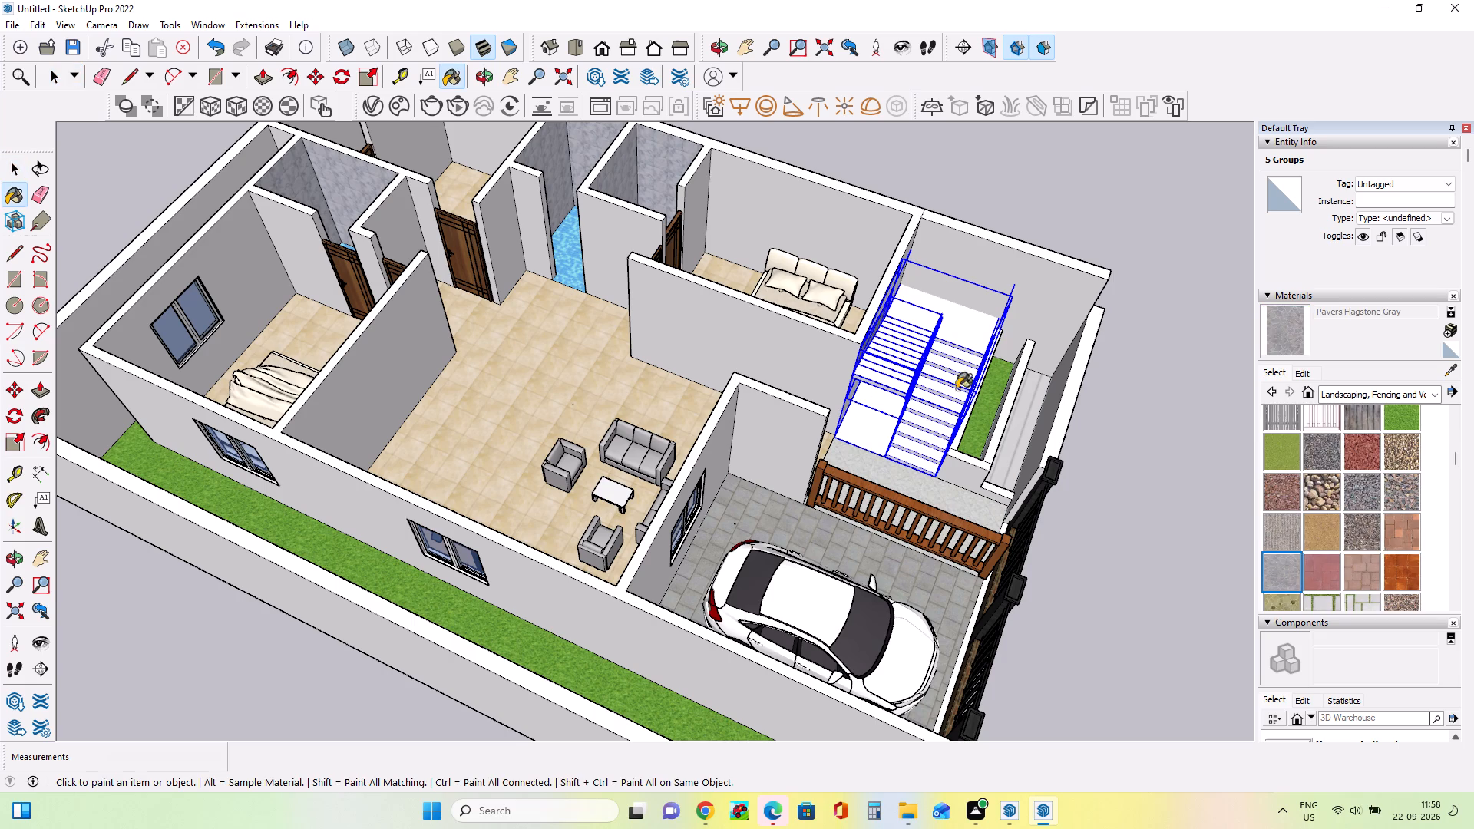
pyautogui.click(953, 381)
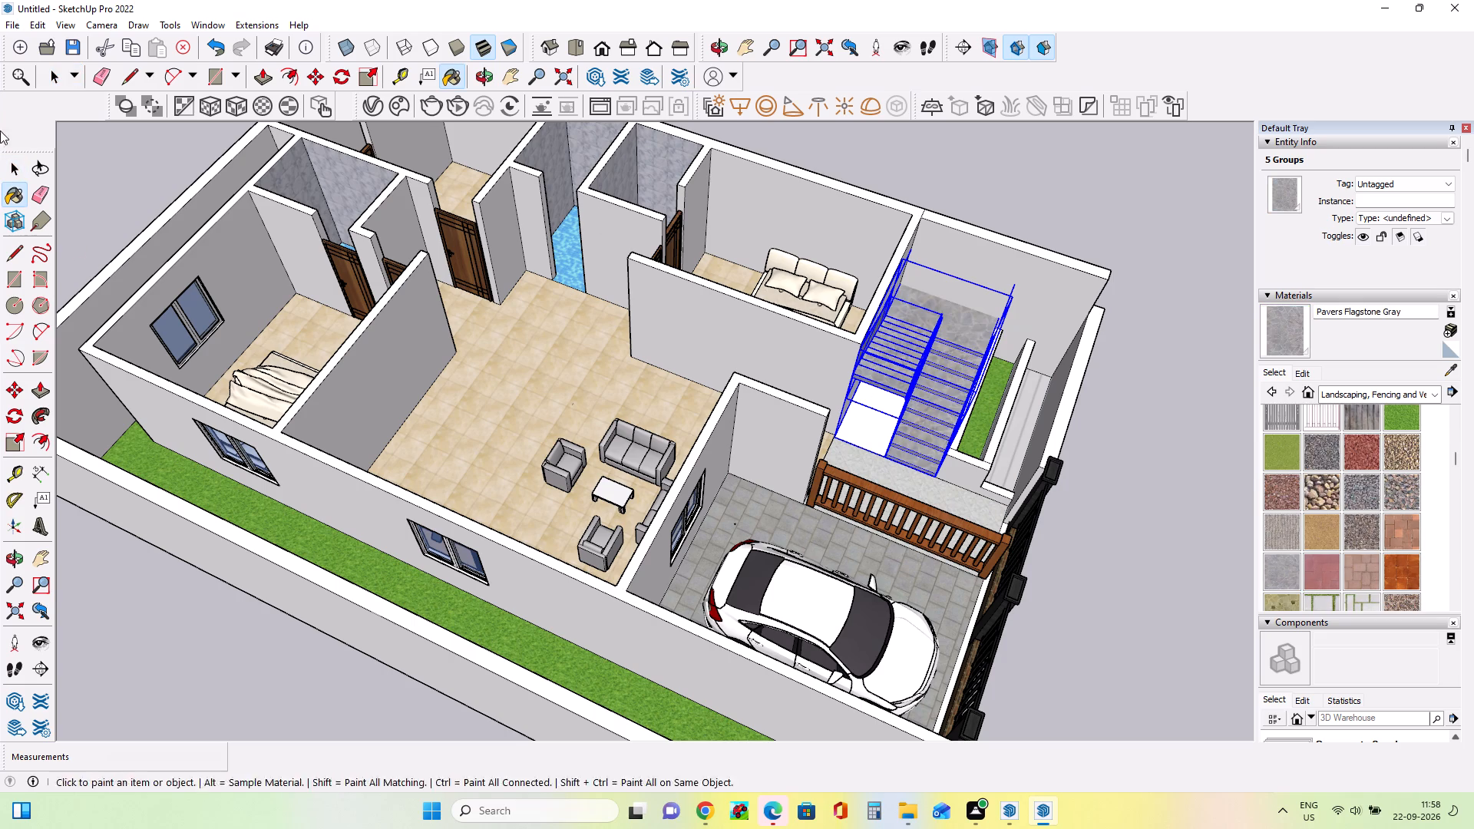
pyautogui.click(877, 433)
pyautogui.moveTo(960, 441); pyautogui.dragTo(964, 438, button='middle')
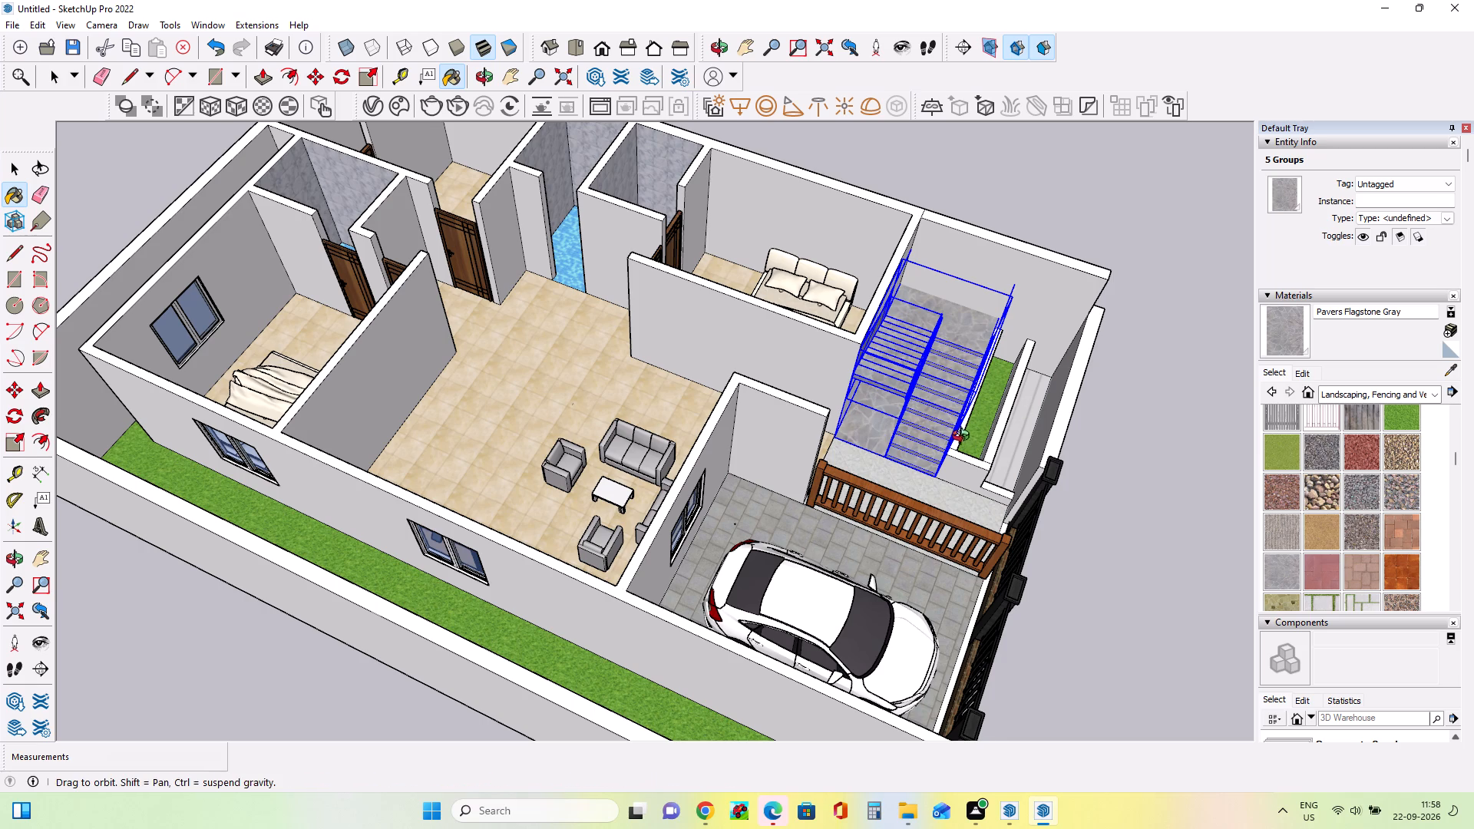
pyautogui.moveTo(964, 438); pyautogui.dragTo(985, 366, button='middle')
pyautogui.moveTo(986, 362); pyautogui.dragTo(993, 306, button='middle')
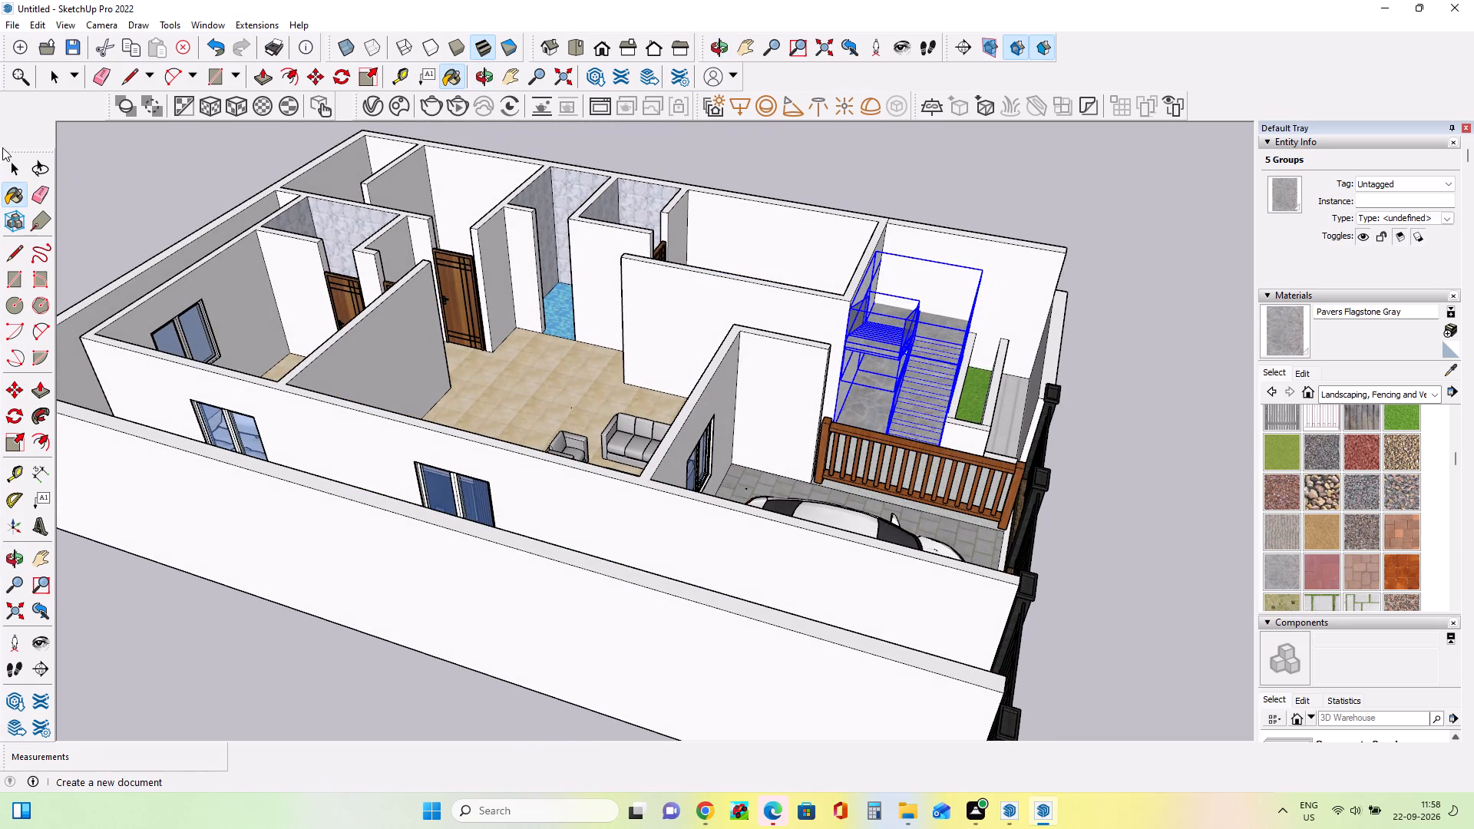
pyautogui.click(16, 169)
pyautogui.click(167, 162)
# Examine the painted staircase and the whole house layout from the front and from above.
pyautogui.moveTo(824, 438); pyautogui.dragTo(615, 478, button='middle')
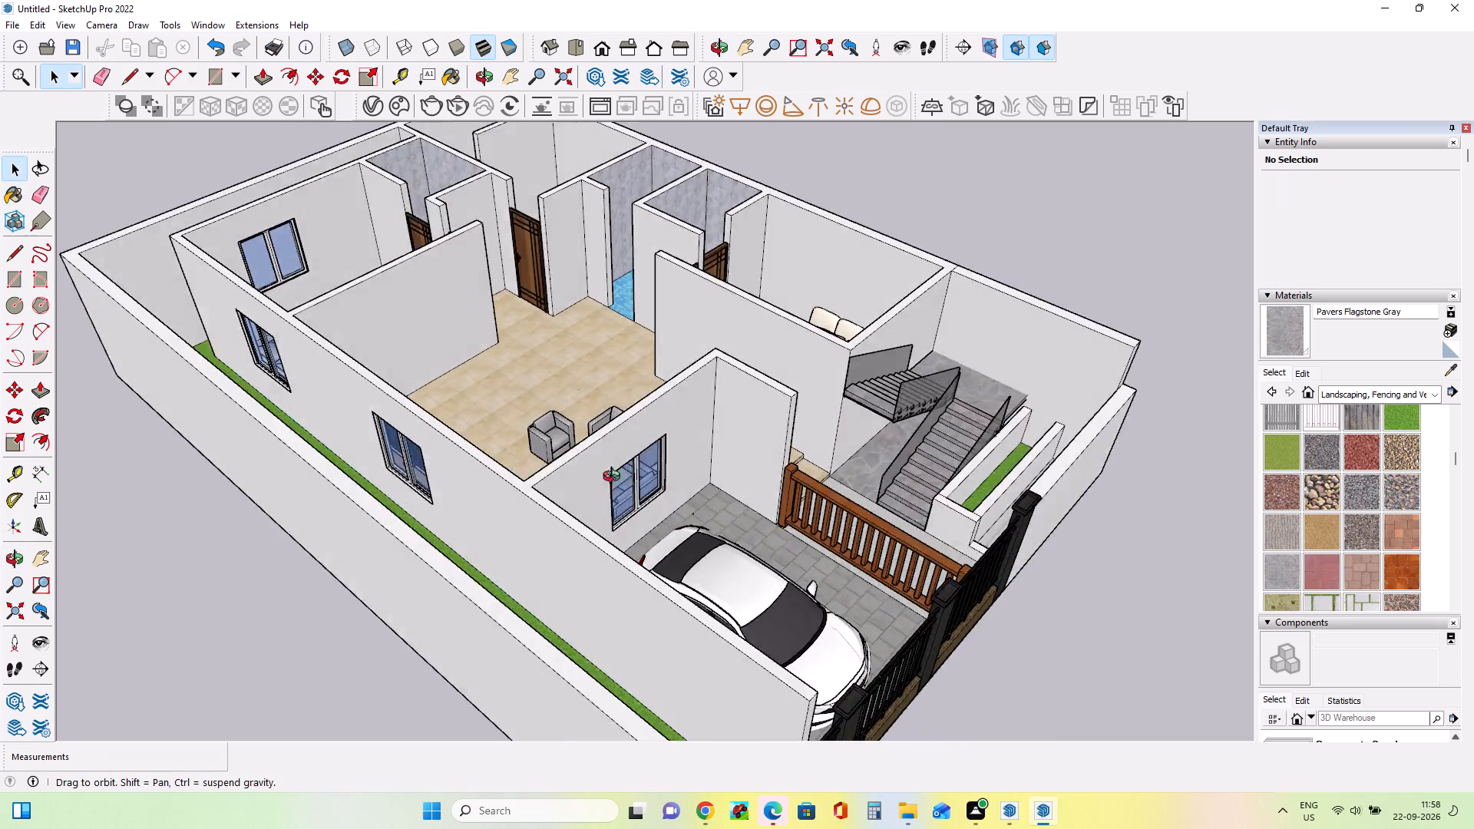
pyautogui.moveTo(615, 478); pyautogui.dragTo(540, 489, button='middle')
pyautogui.middleClick(460, 484)
pyautogui.scroll(-7, 653, 514)
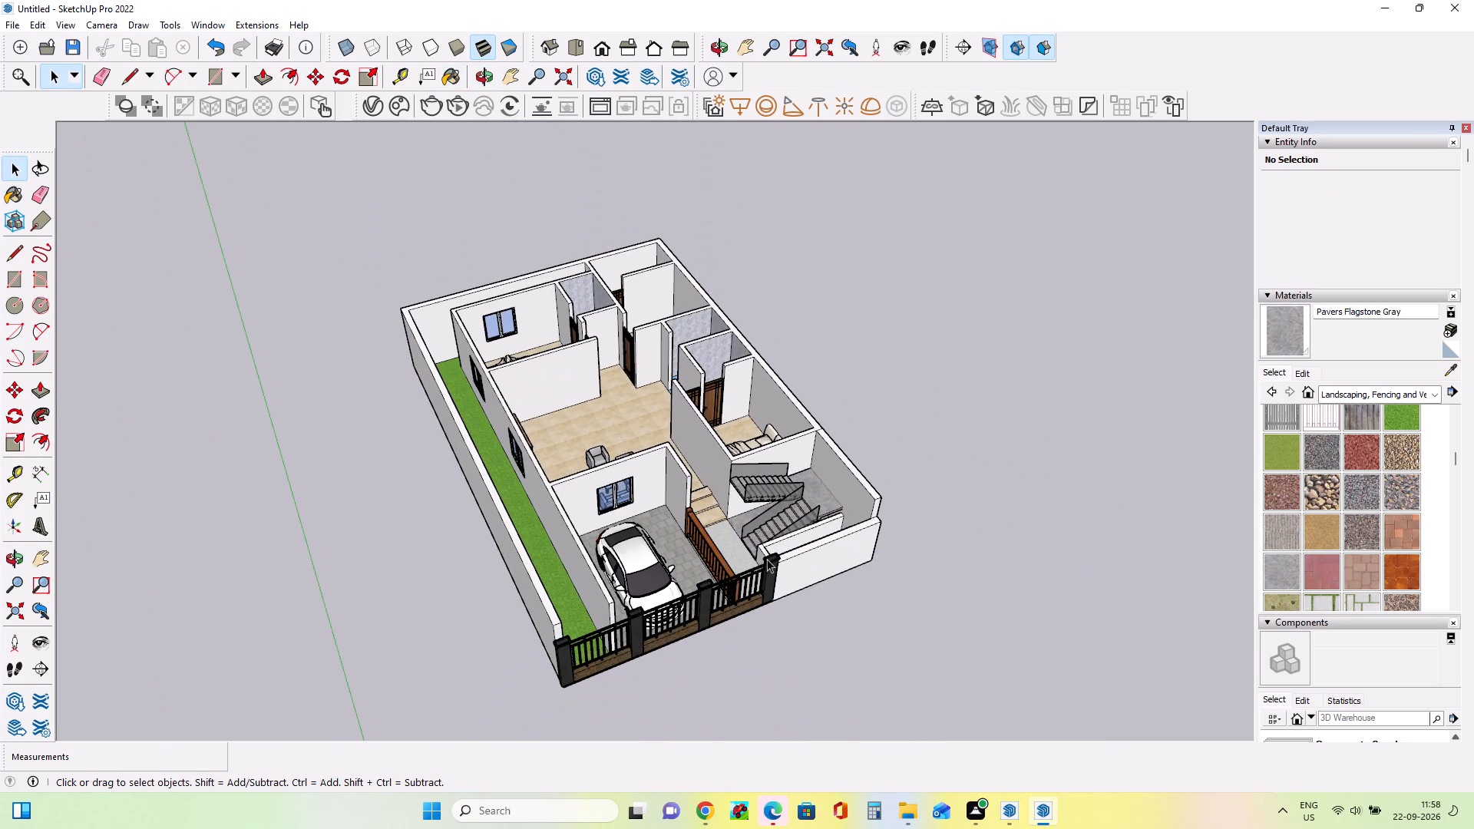
pyautogui.moveTo(767, 559); pyautogui.dragTo(742, 640, button='middle')
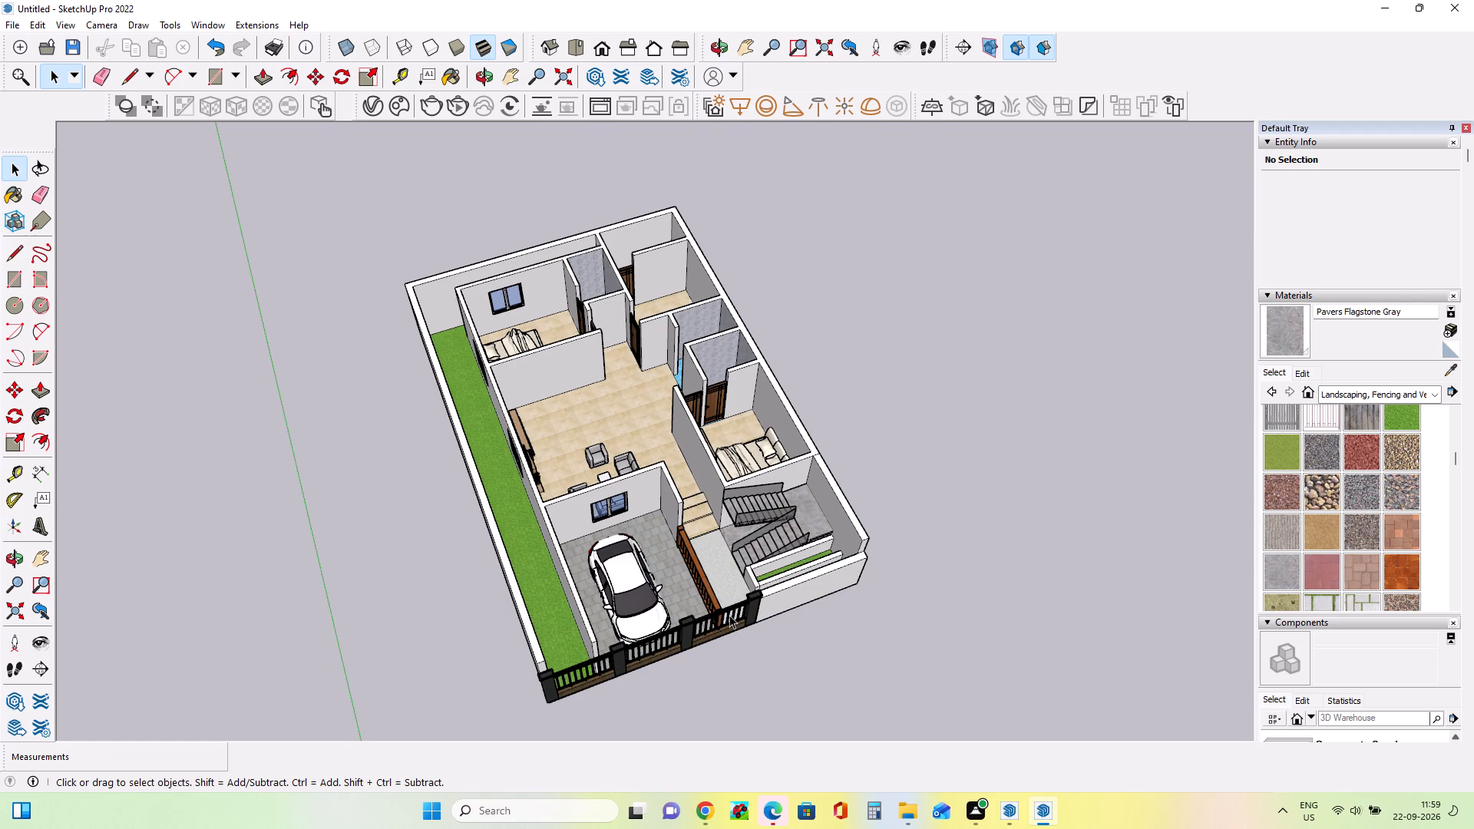
pyautogui.moveTo(809, 594); pyautogui.dragTo(828, 646, button='middle')
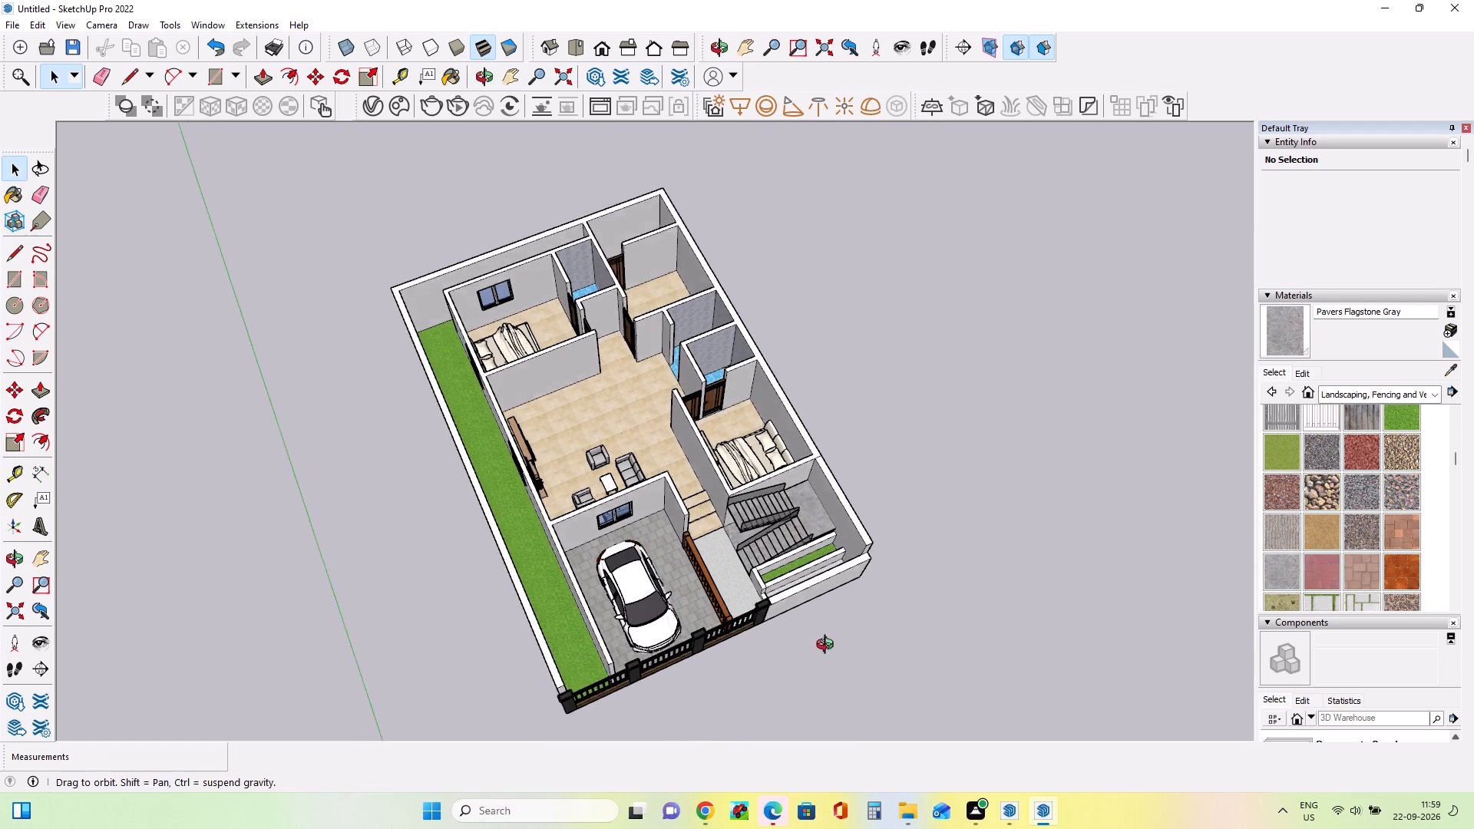
pyautogui.moveTo(828, 646); pyautogui.dragTo(828, 647, button='middle')
pyautogui.scroll(-1, 820, 621)
# Import the potted plant model from Downloads and place it on the side grass strip near the front fence.
pyautogui.click(17, 25)
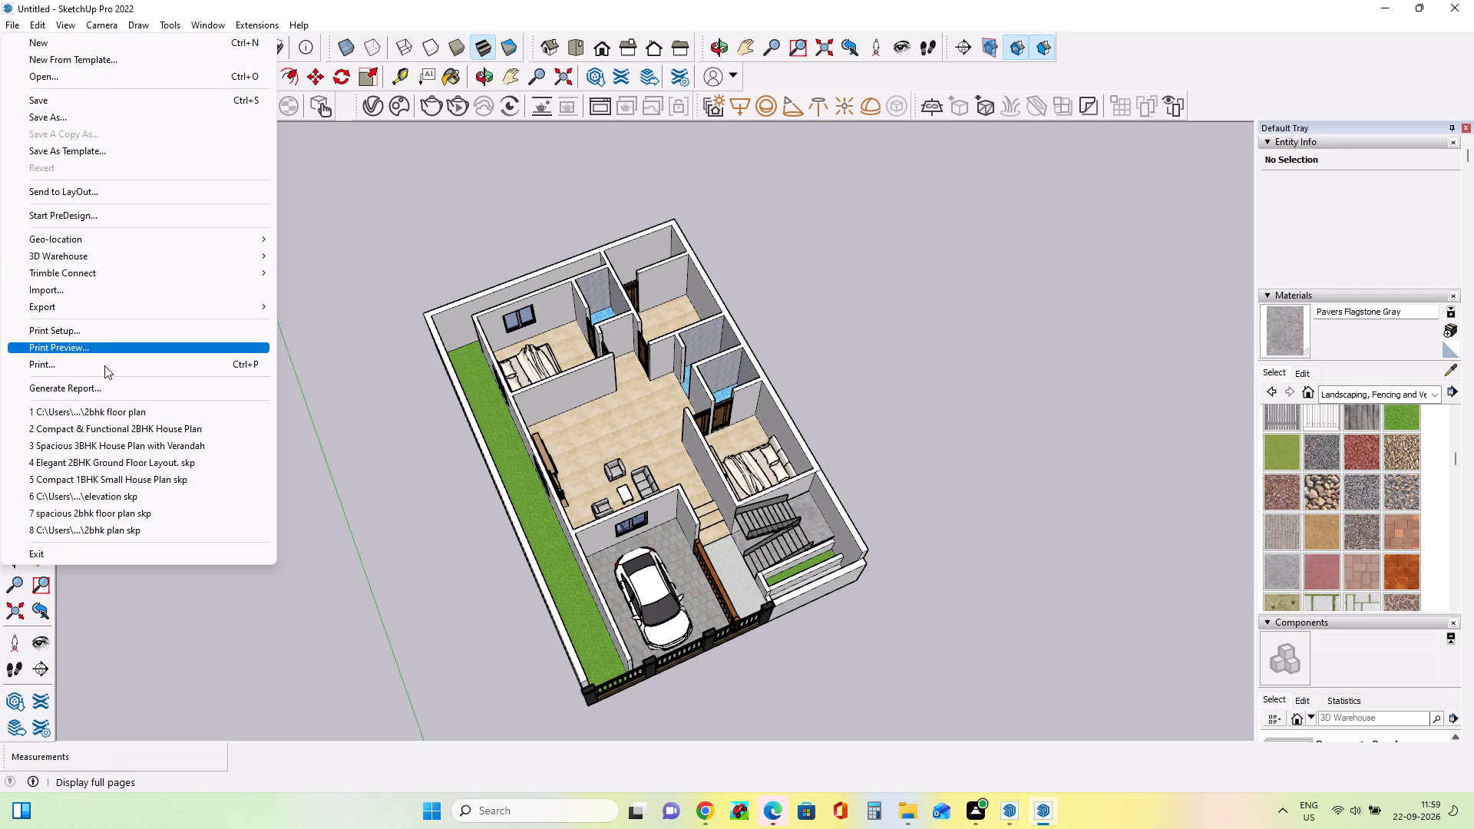
pyautogui.click(106, 296)
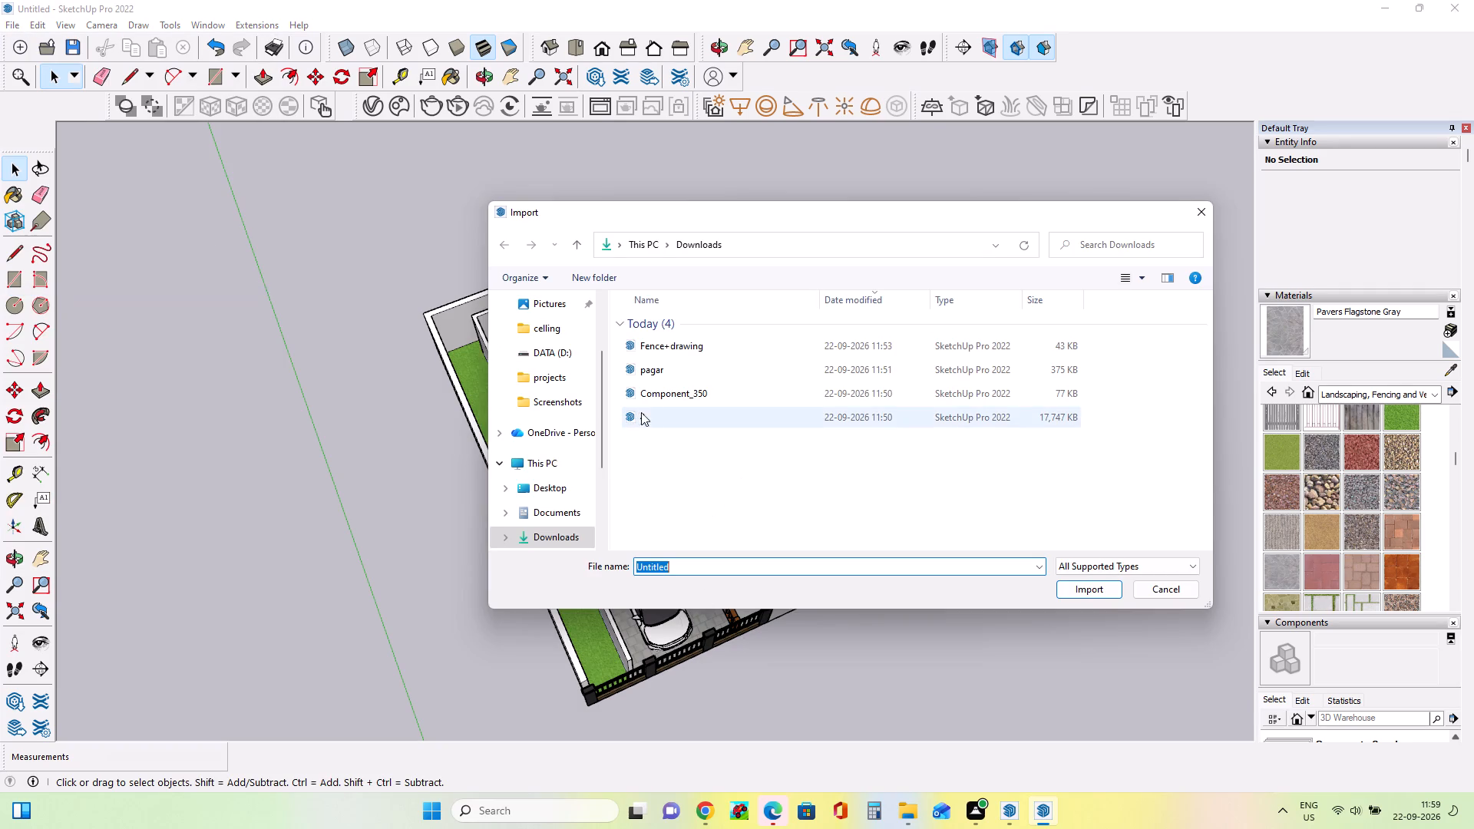
pyautogui.click(650, 414)
pyautogui.click(1092, 589)
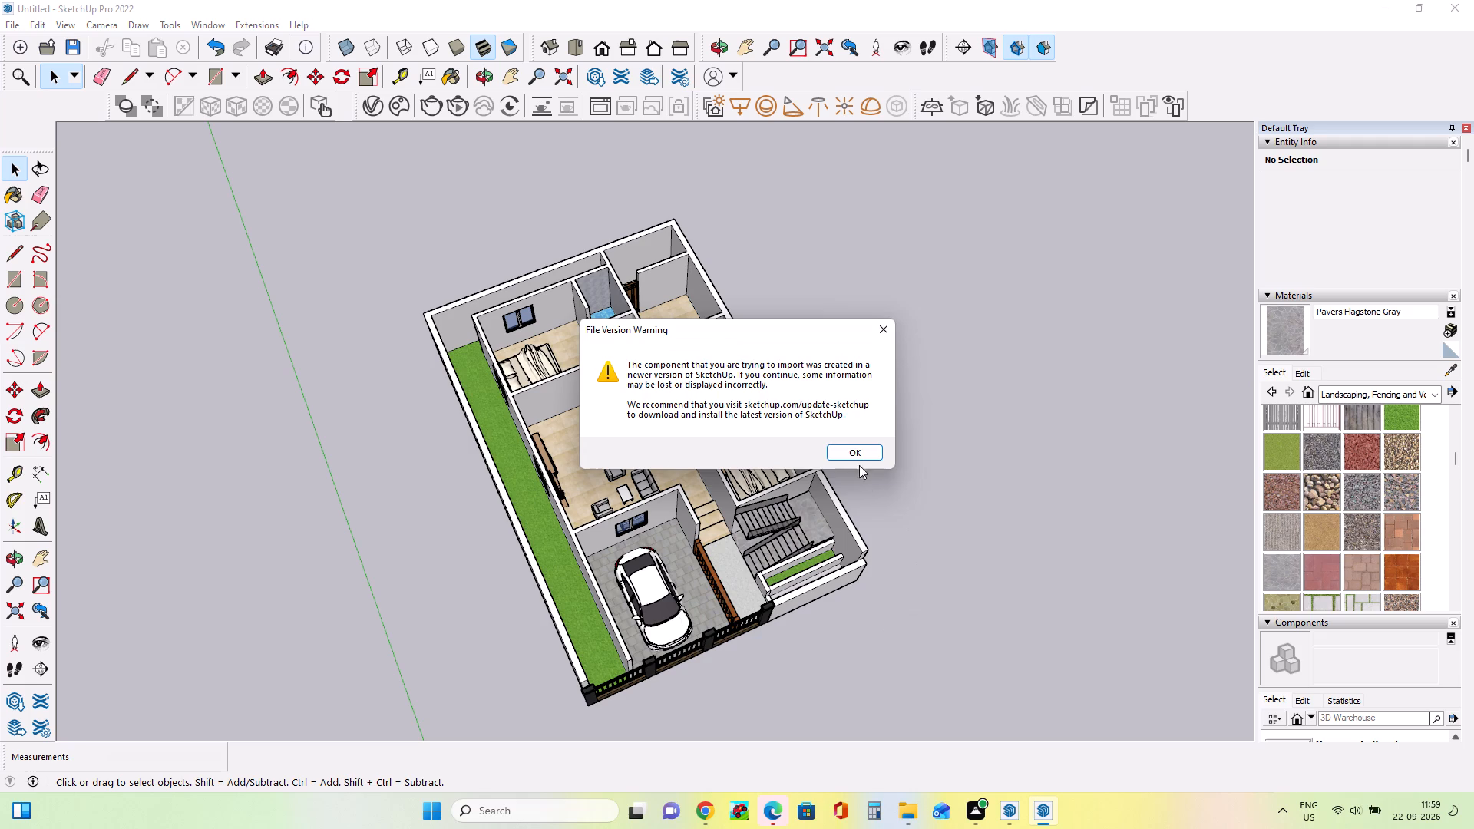
pyautogui.click(854, 452)
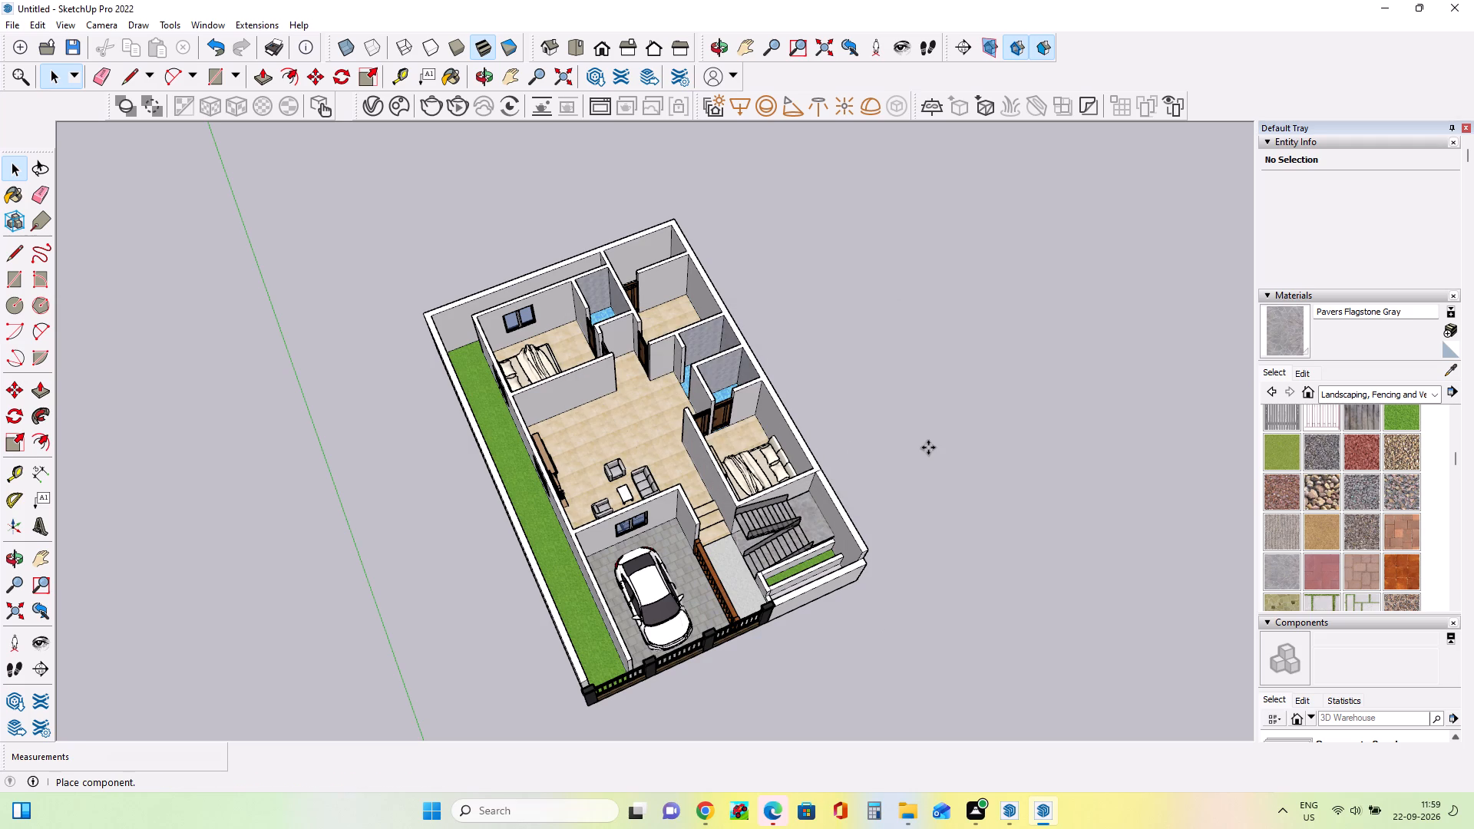
pyautogui.click(604, 657)
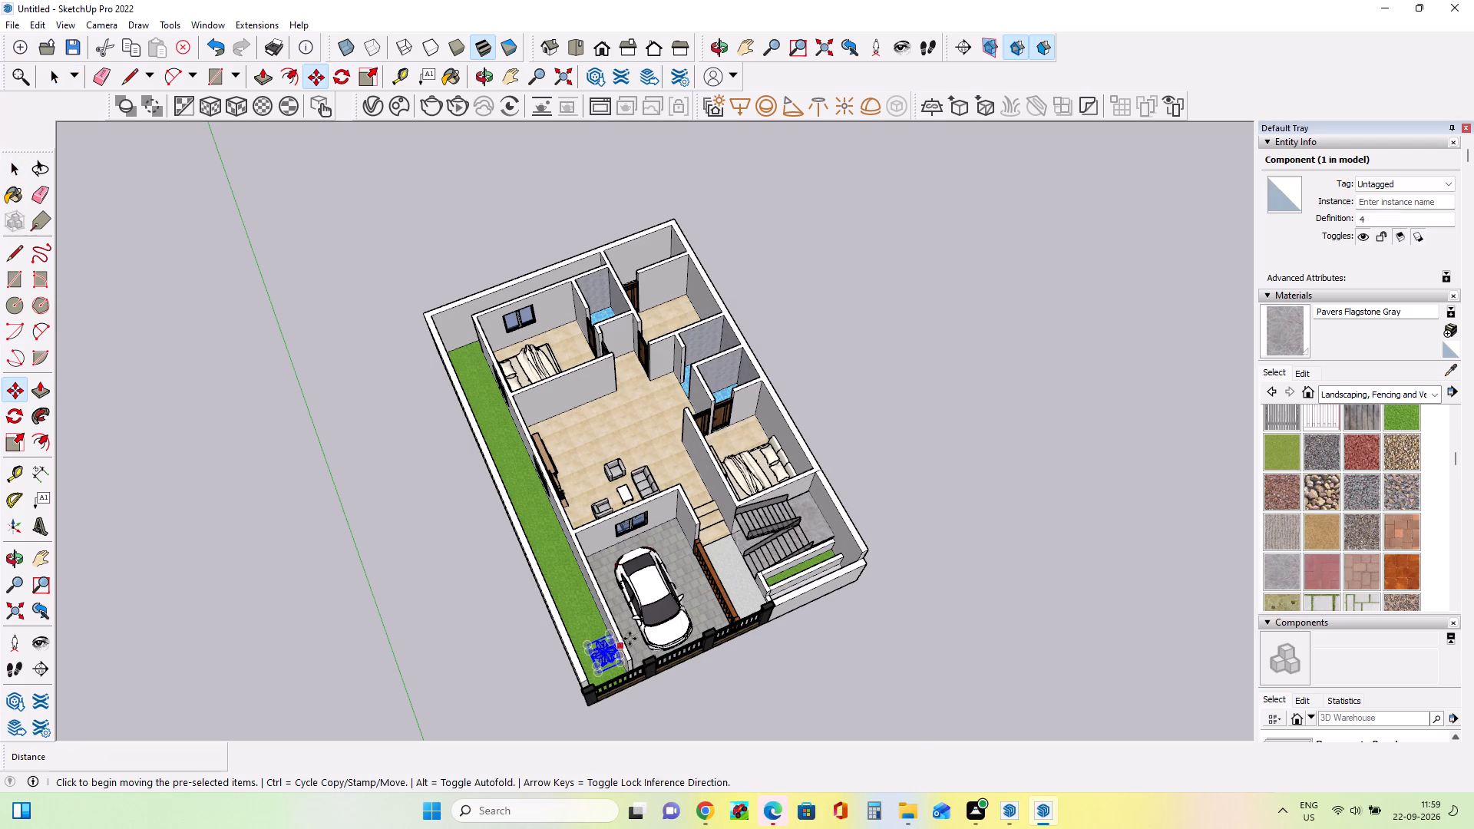
# Move the potted plant about 3' 10 1/4" across the grass strip toward the outer boundary wall.
pyautogui.scroll(14, 630, 639)
pyautogui.moveTo(604, 681); pyautogui.dragTo(540, 658, button='middle')
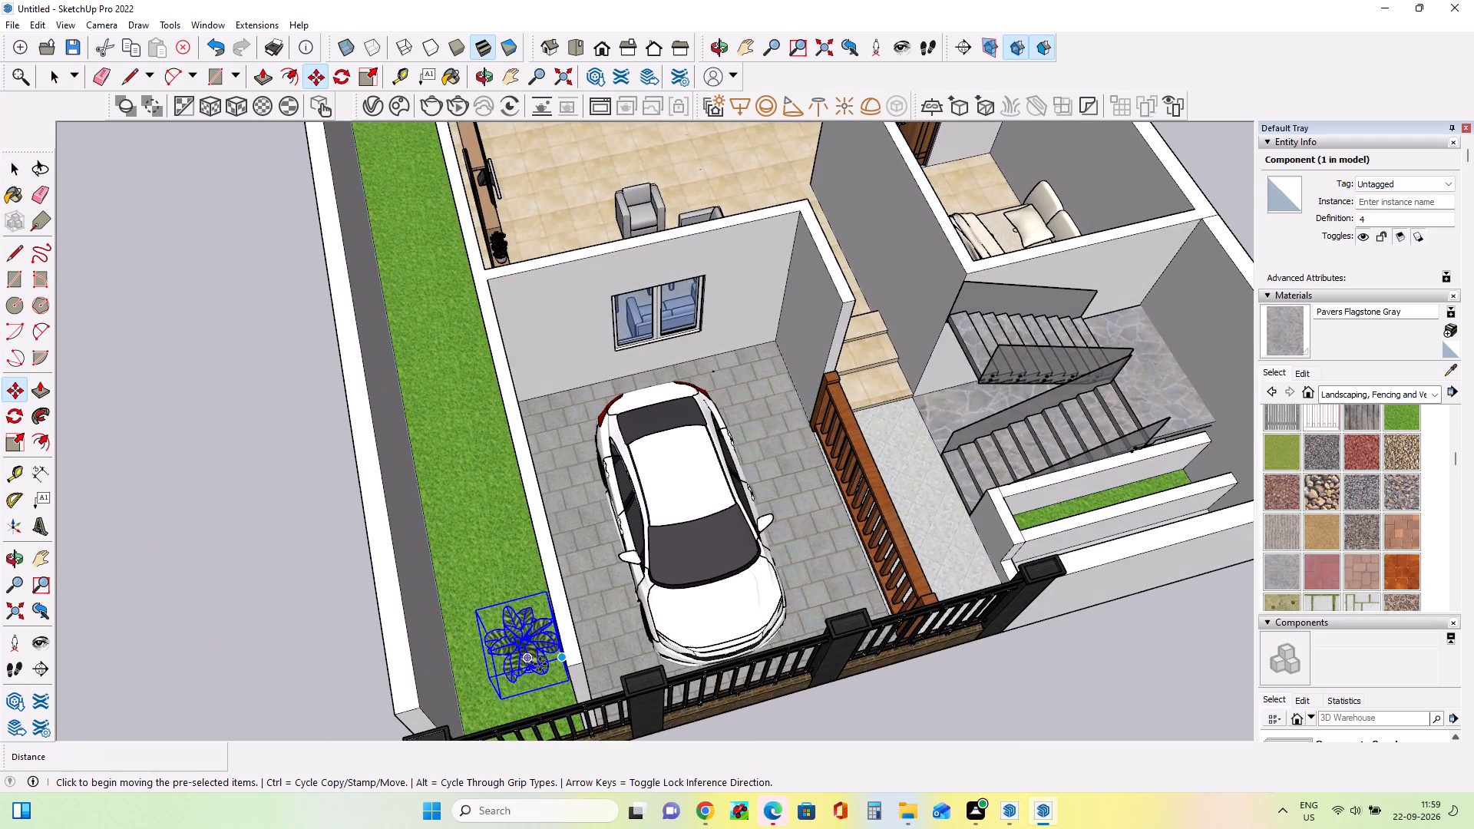
pyautogui.click(507, 705)
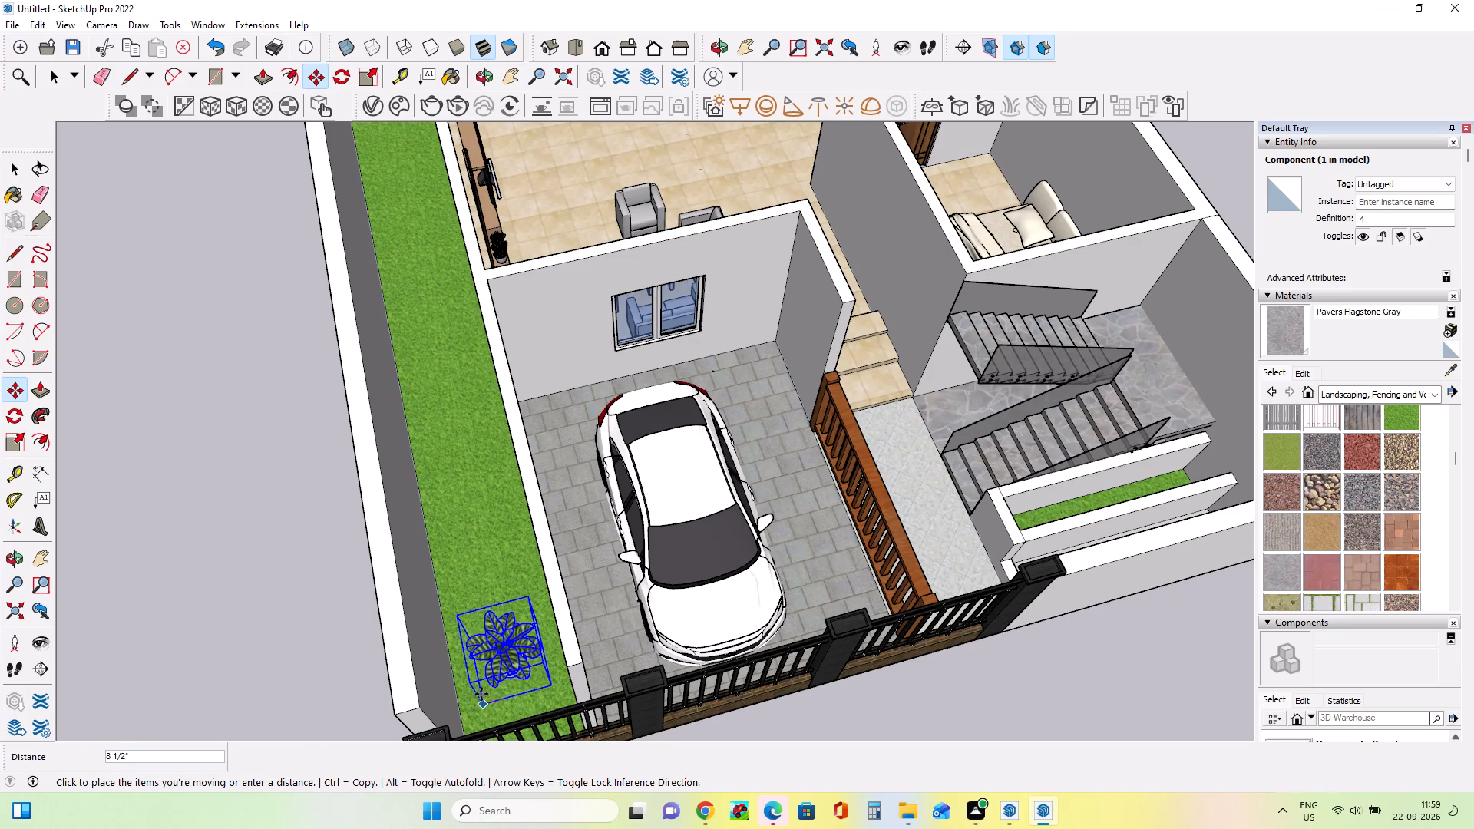
pyautogui.click(438, 659)
pyautogui.rightClick(438, 659)
pyautogui.click(227, 536)
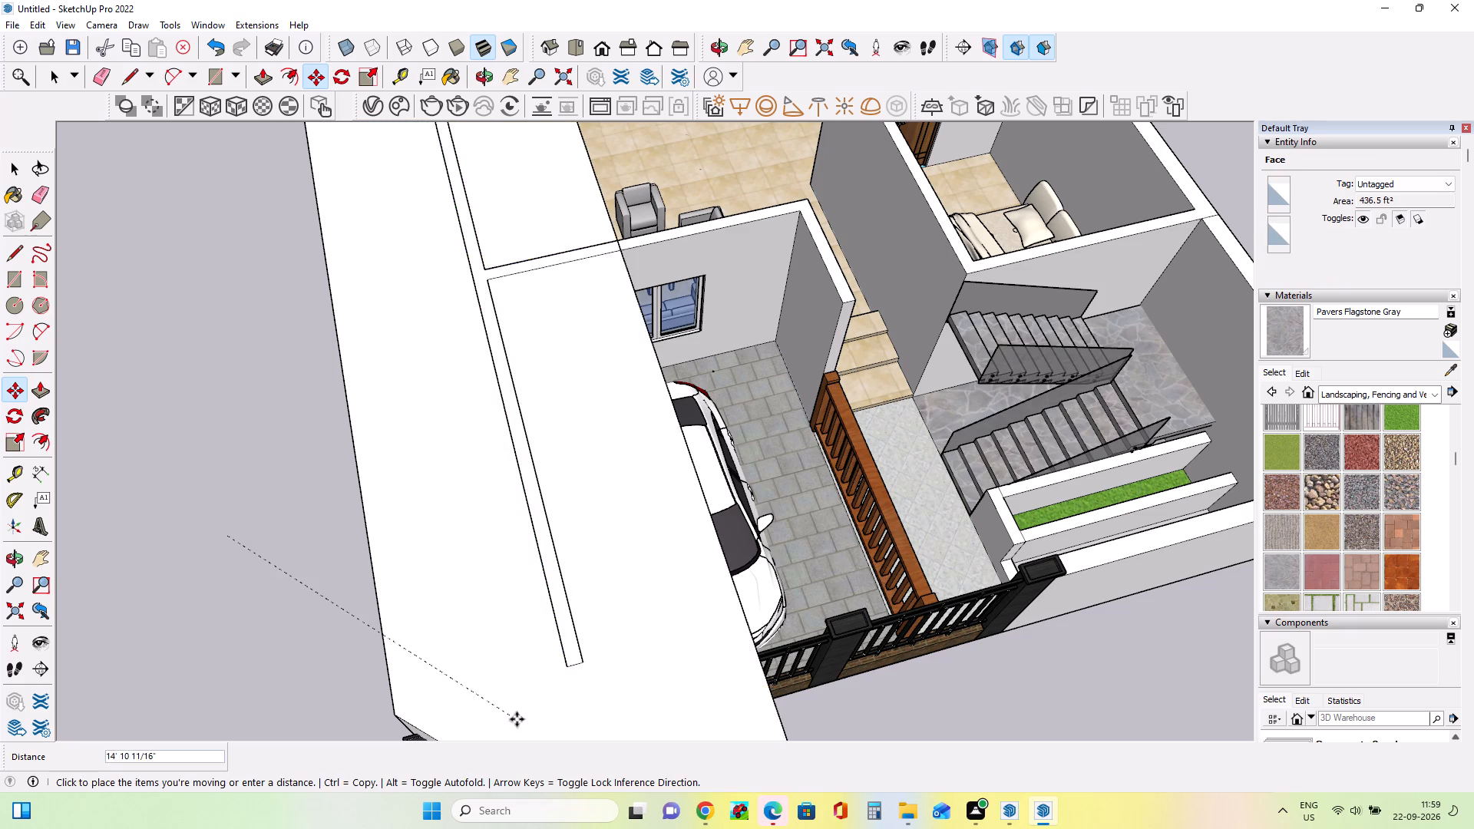
pyautogui.press('Escape')
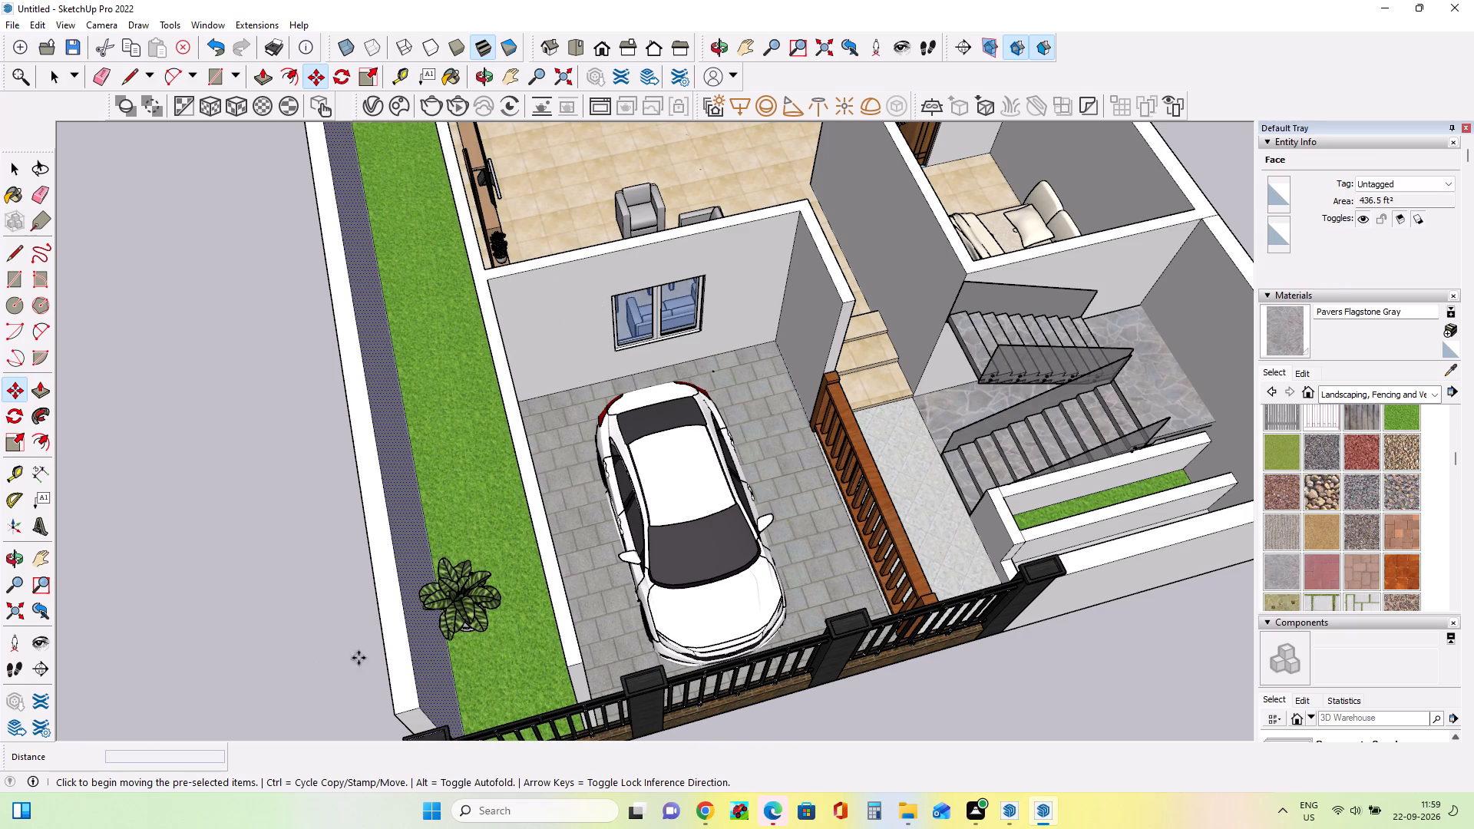
pyautogui.press('Escape')
# Move the potted plant about 2' 1 11/16" along the grass strip toward the front fence.
pyautogui.scroll(6, 516, 683)
pyautogui.moveTo(512, 634); pyautogui.dragTo(508, 563, button='middle')
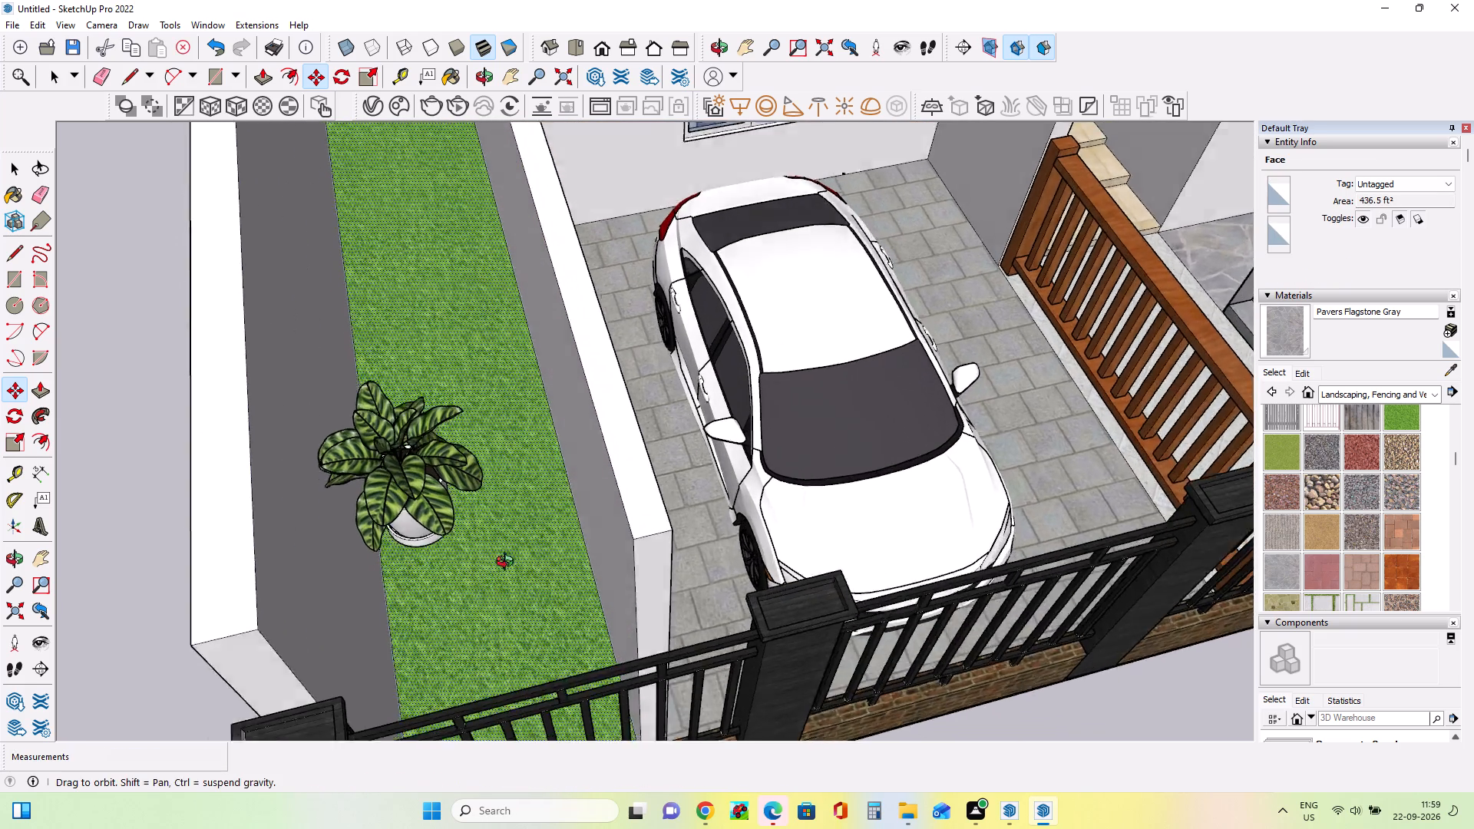
pyautogui.moveTo(508, 563); pyautogui.dragTo(508, 540, button='middle')
pyautogui.click(424, 500)
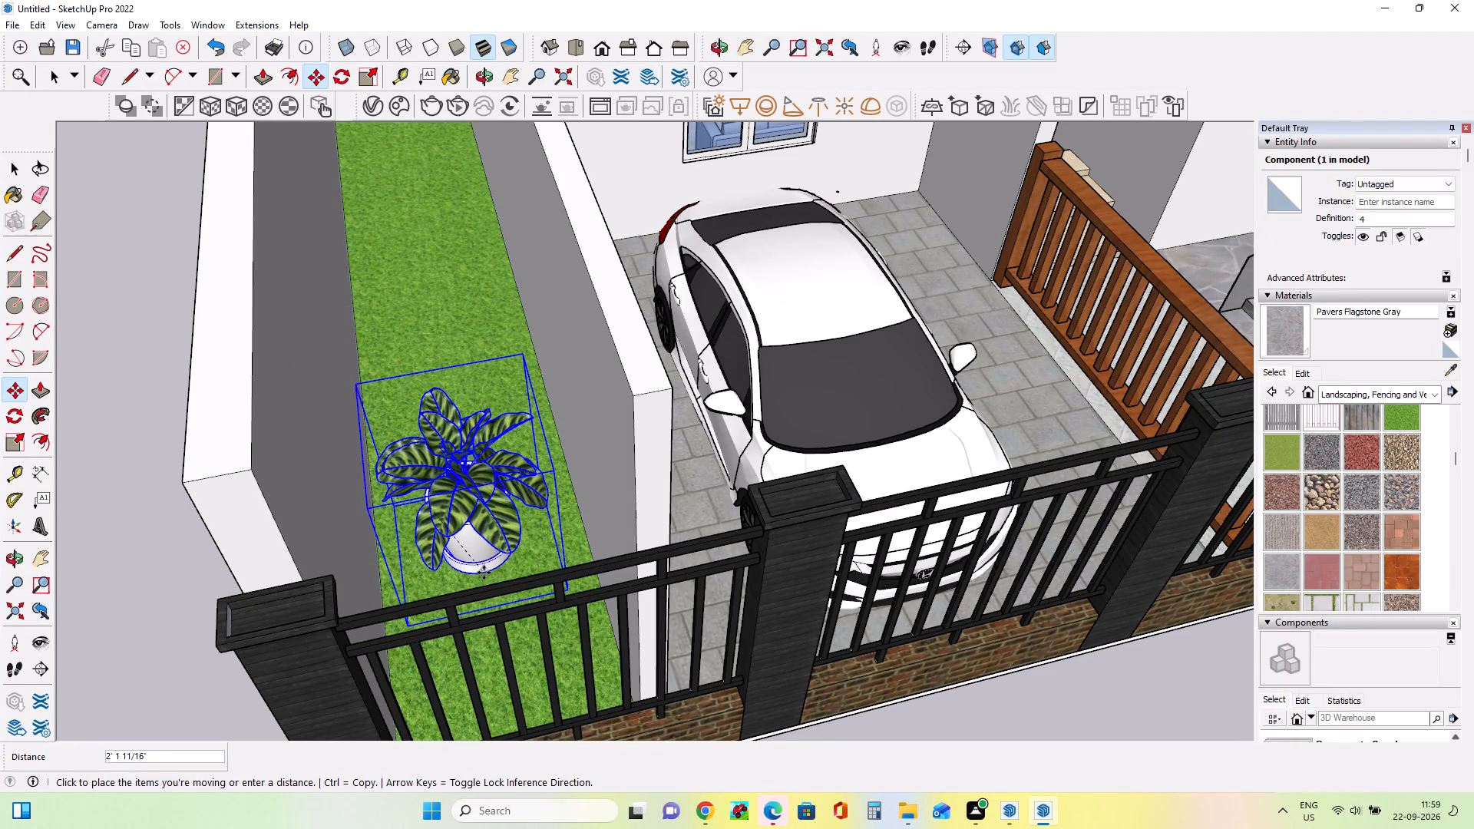
pyautogui.click(484, 573)
# Shift the potted plant slightly on the side grass strip, toward the garage wall.
pyautogui.scroll(-4, 567, 549)
pyautogui.moveTo(569, 550); pyautogui.dragTo(595, 674, button='middle')
pyautogui.scroll(-1, 591, 671)
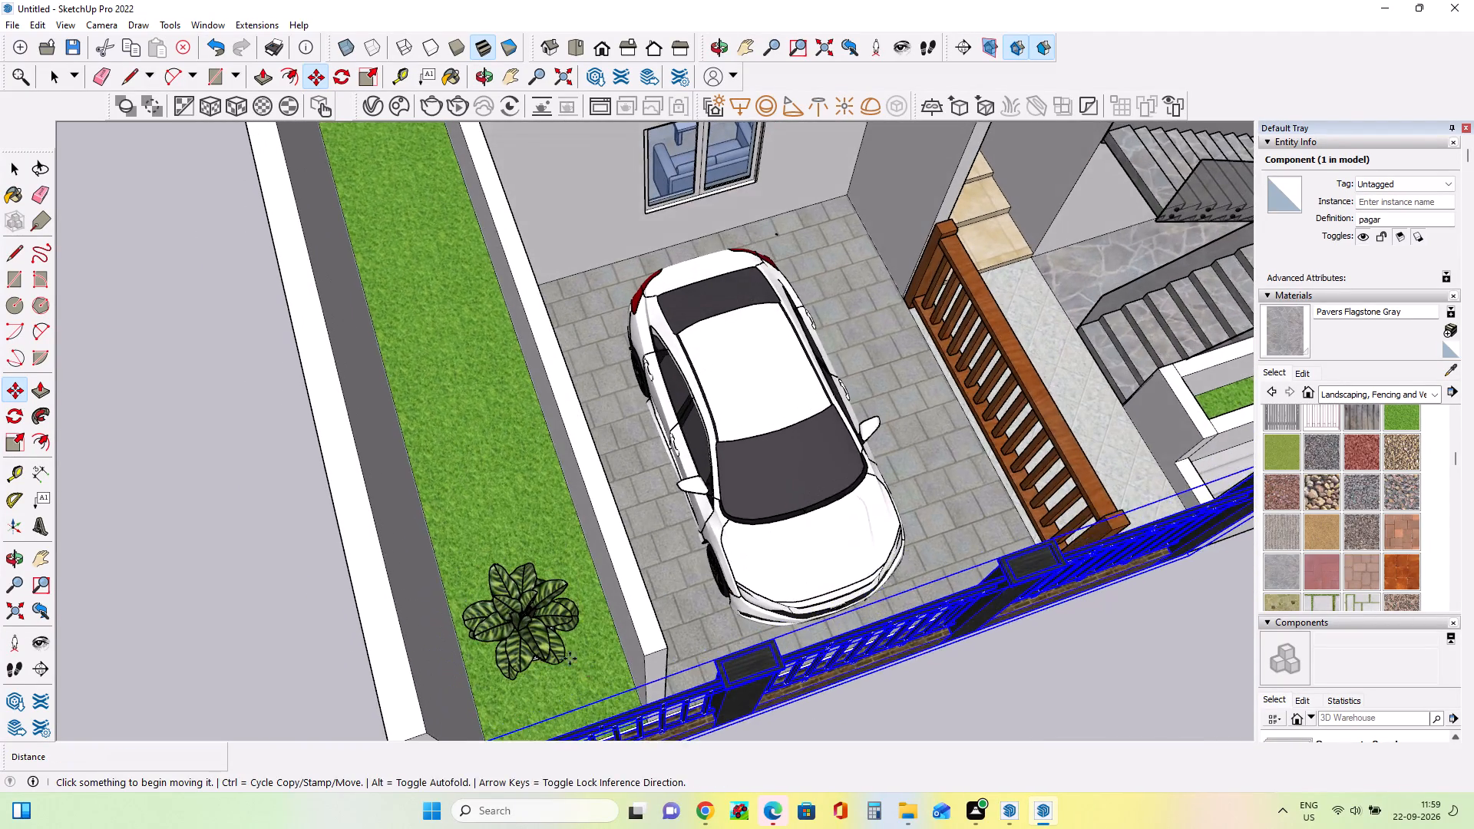
pyautogui.moveTo(534, 653); pyautogui.dragTo(553, 358, button='middle')
pyautogui.scroll(1, 633, 408)
pyautogui.moveTo(602, 455); pyautogui.dragTo(597, 462, button='middle')
pyautogui.moveTo(548, 507); pyautogui.dragTo(297, 613, button='middle')
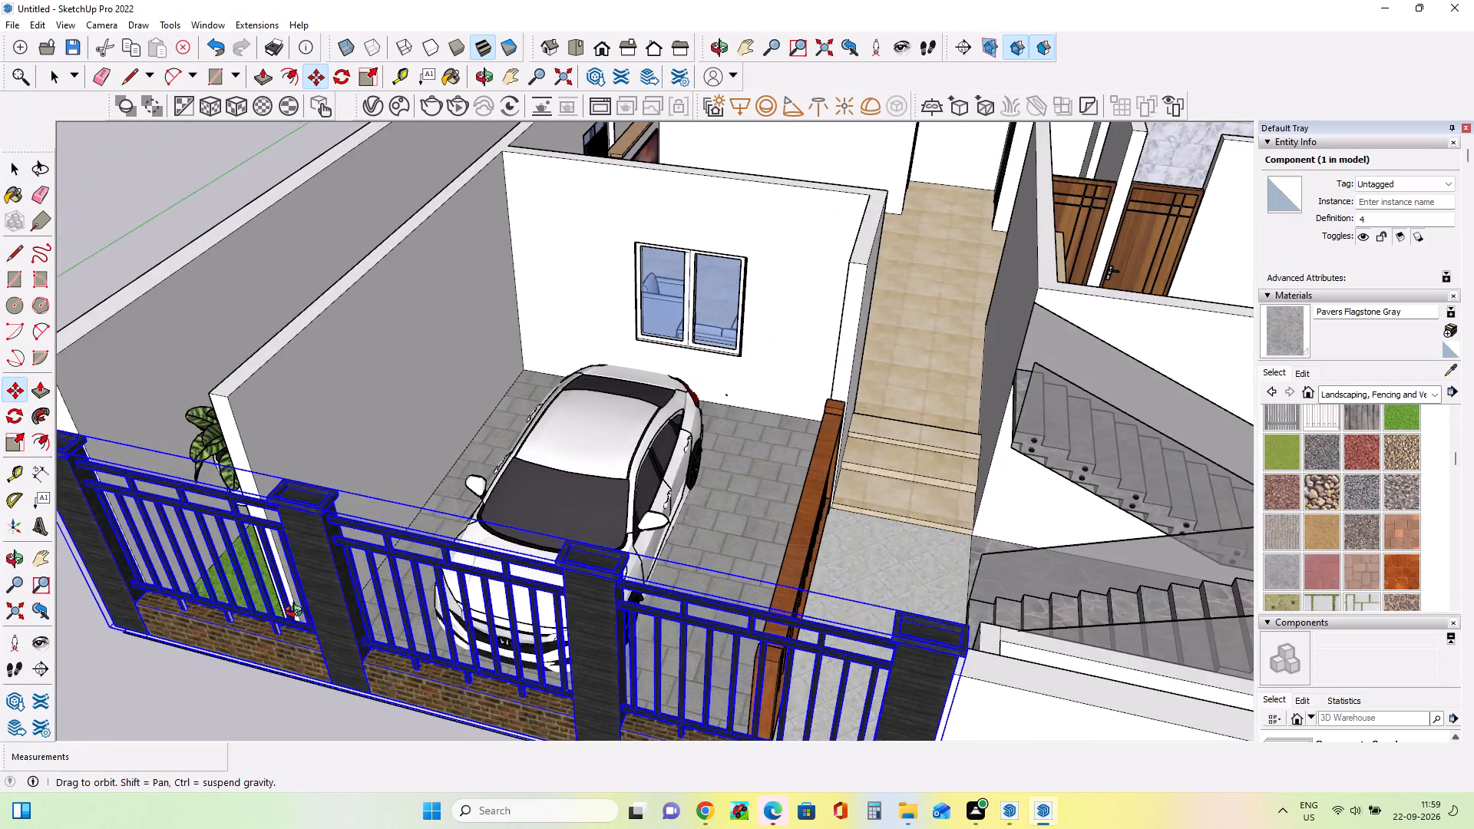
pyautogui.moveTo(297, 613); pyautogui.dragTo(352, 677, button='middle')
pyautogui.scroll(-1, 352, 675)
pyautogui.scroll(1, 236, 573)
pyautogui.click(236, 573)
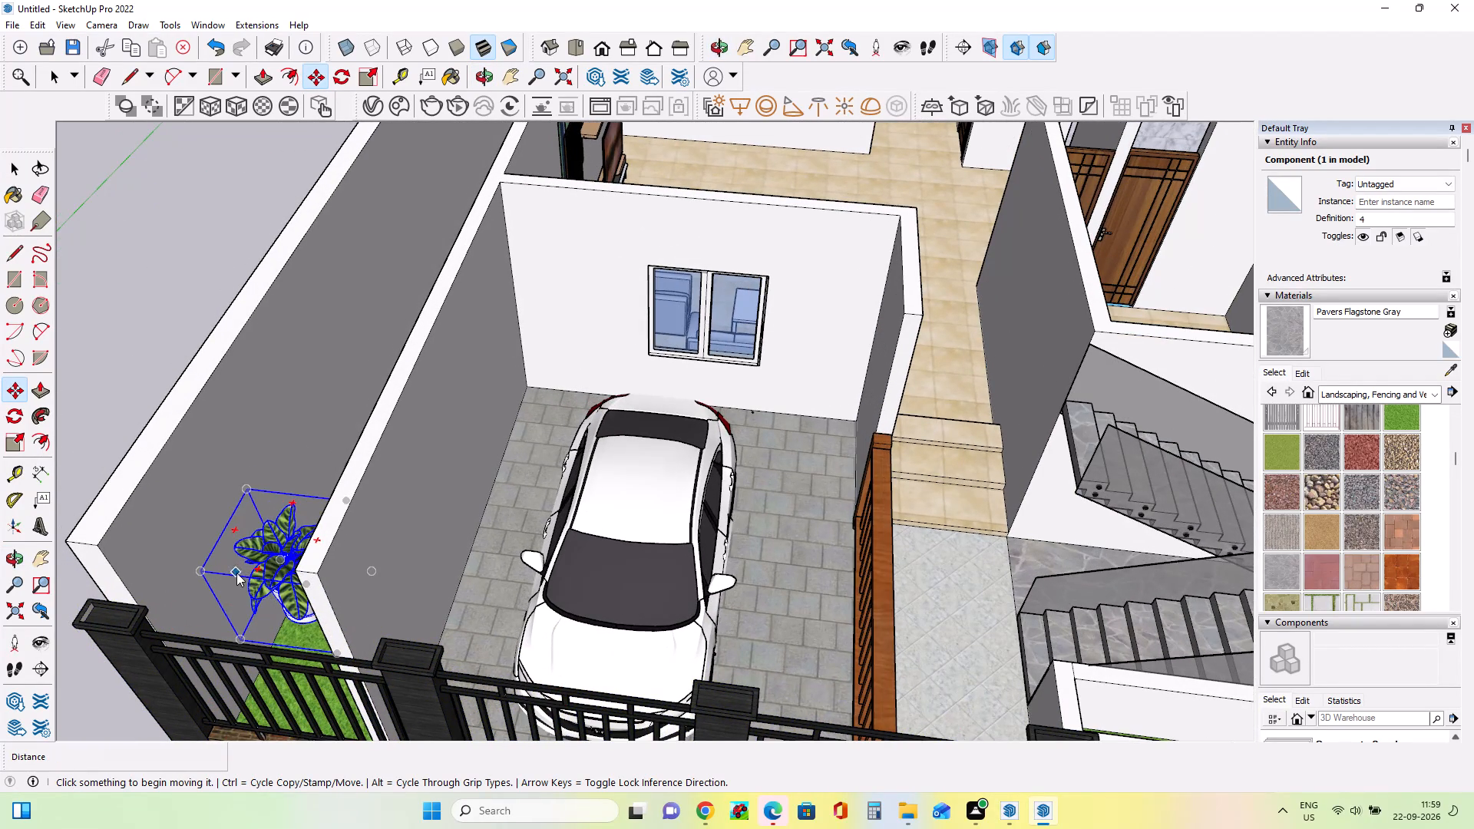
pyautogui.rightClick(236, 573)
pyautogui.press('Escape')
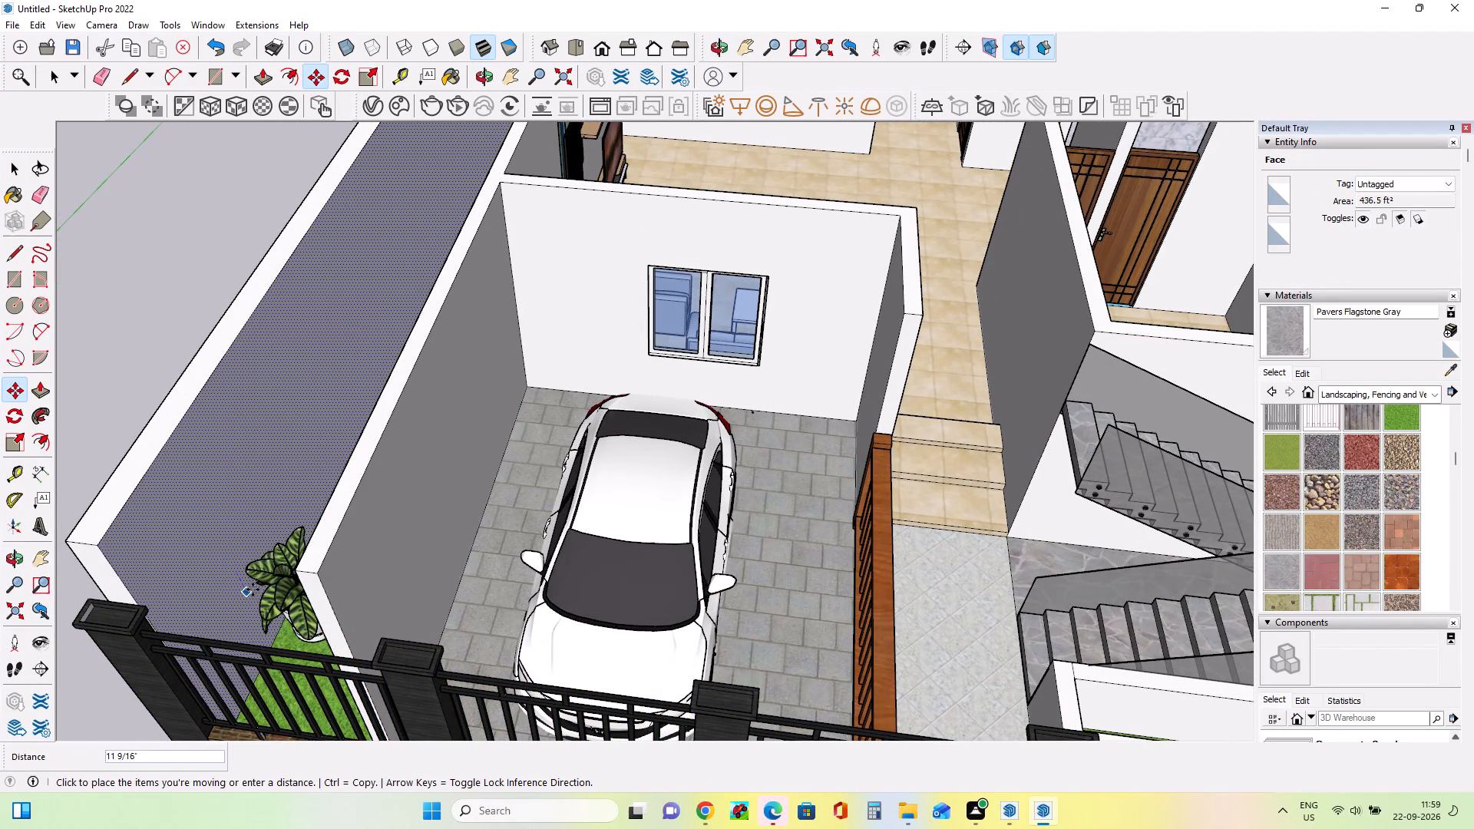
pyautogui.click(266, 585)
# Move the potted plant about 5' 3 1/4" along the grass strip, away from the front fence.
pyautogui.moveTo(349, 636); pyautogui.dragTo(372, 647, button='middle')
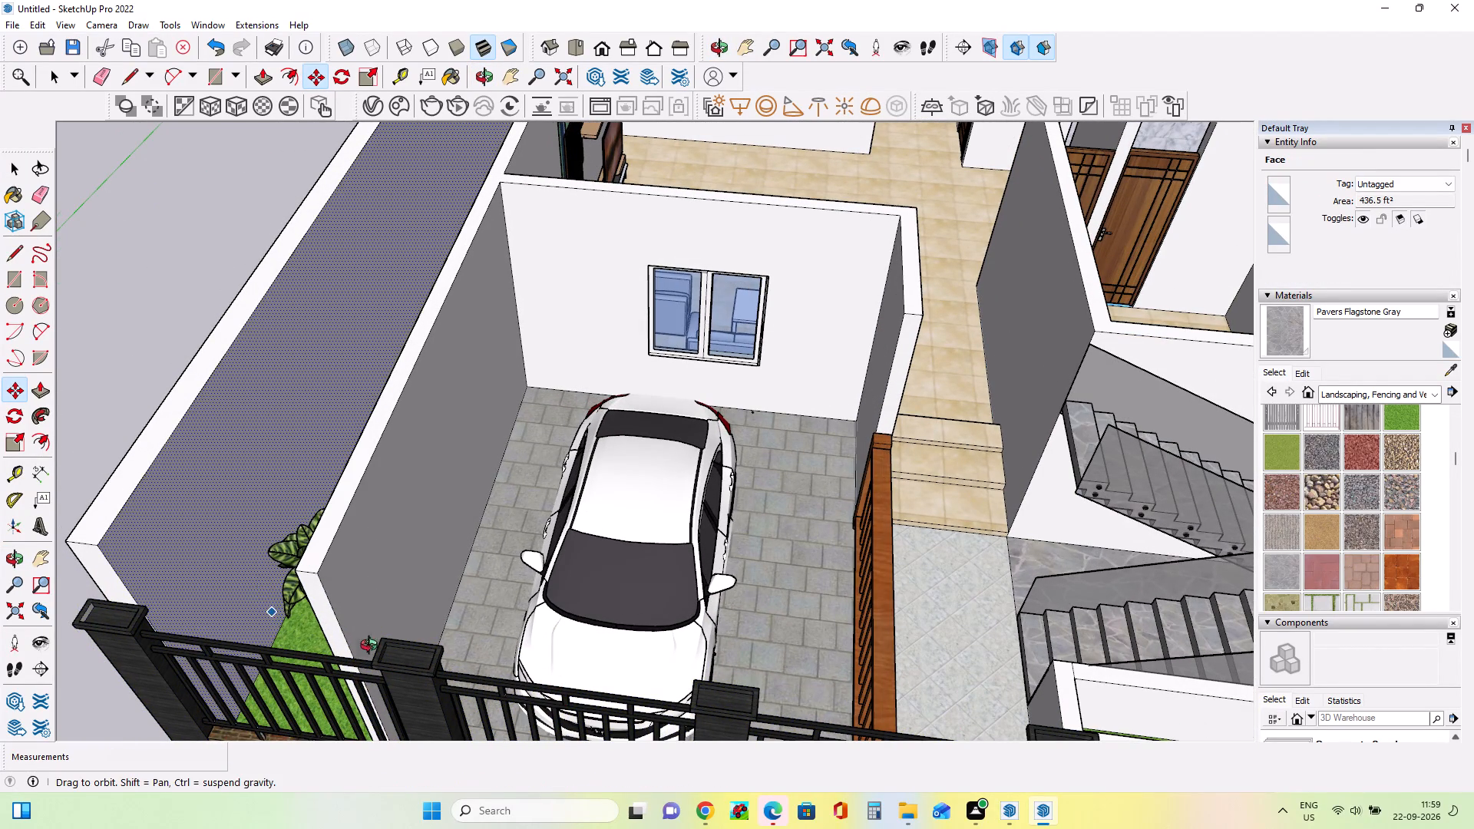
pyautogui.moveTo(372, 647); pyautogui.dragTo(565, 565, button='middle')
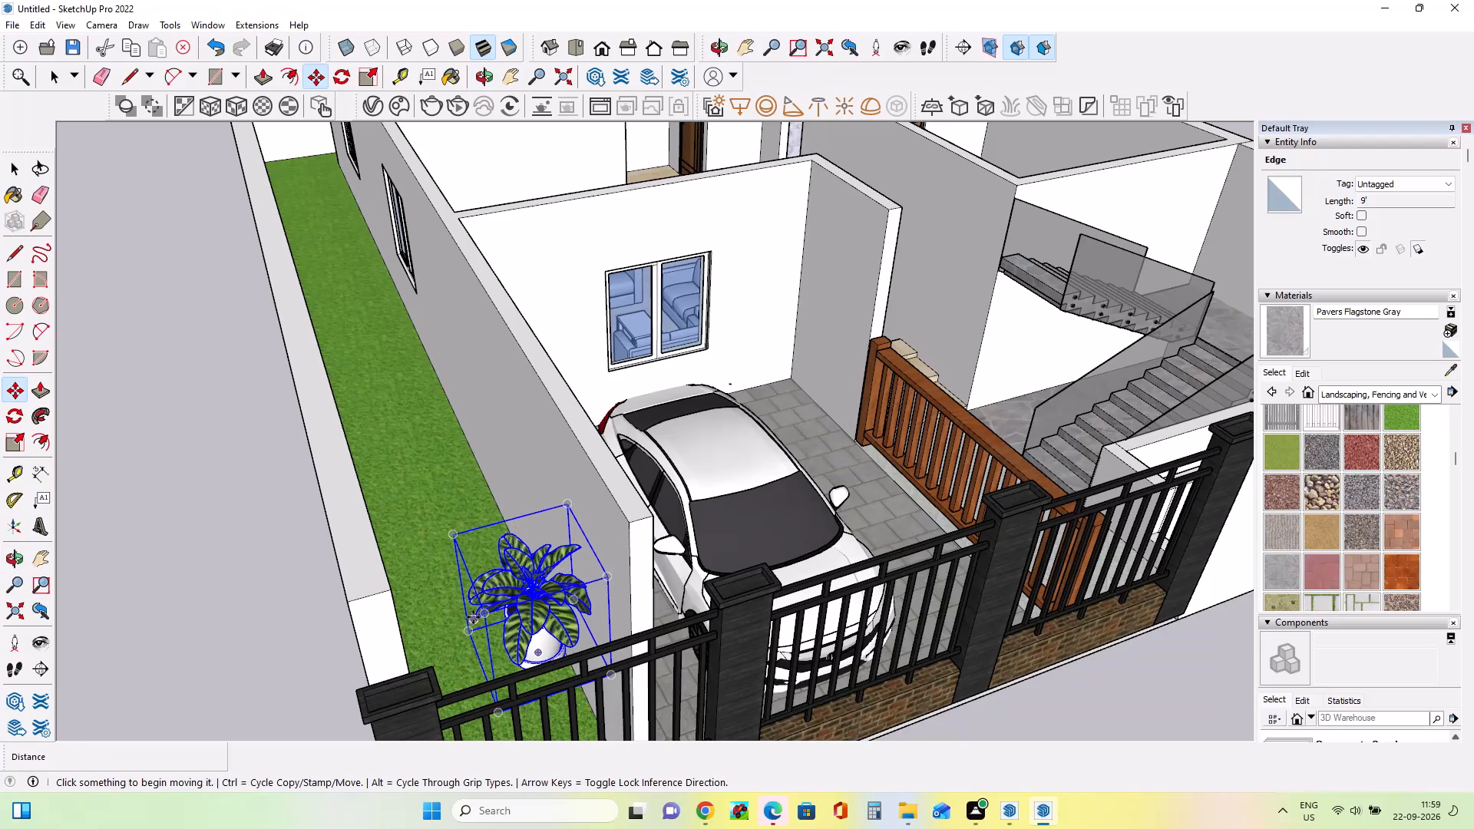
pyautogui.click(511, 580)
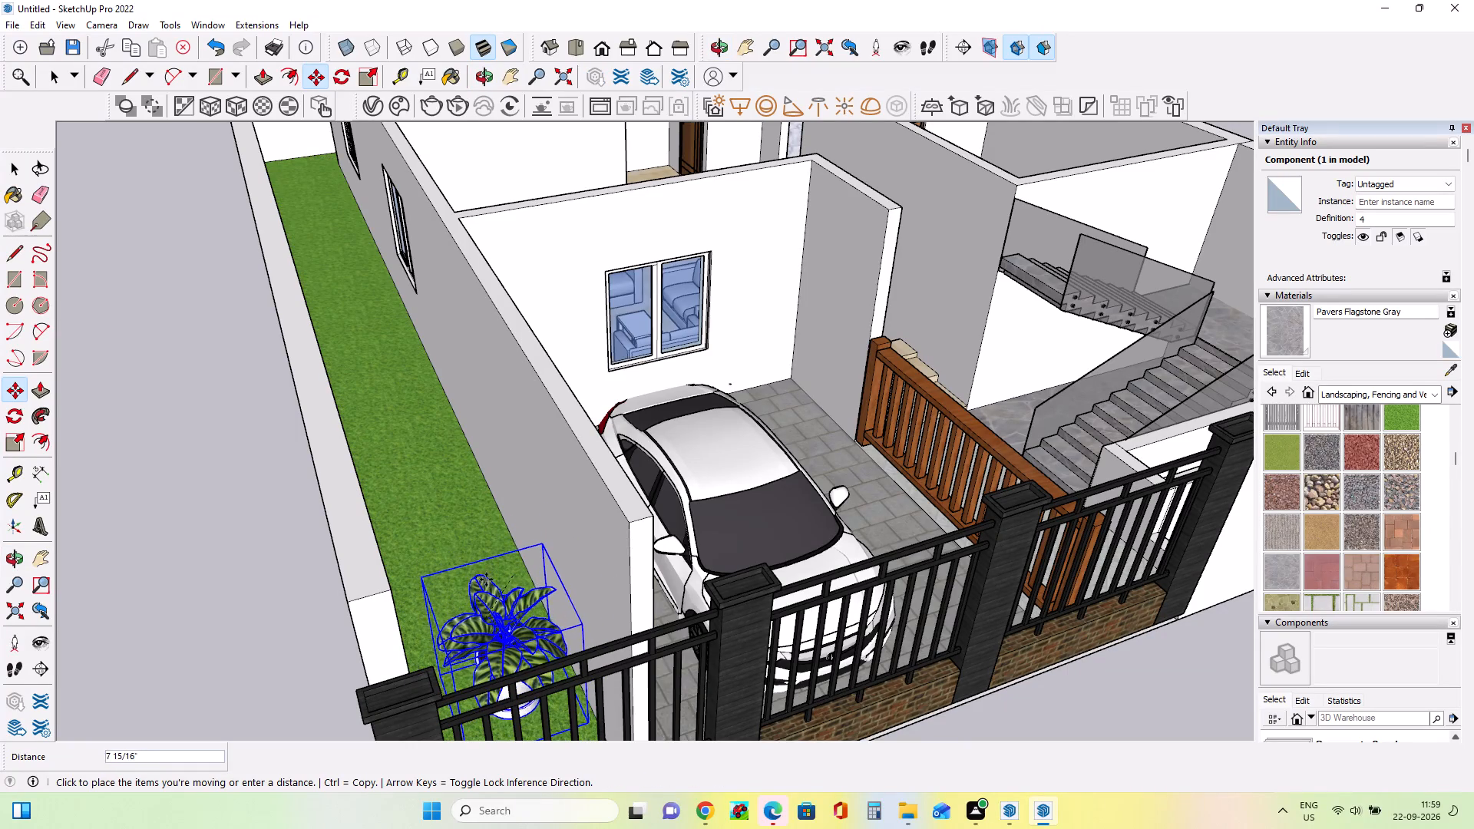
pyautogui.click(418, 456)
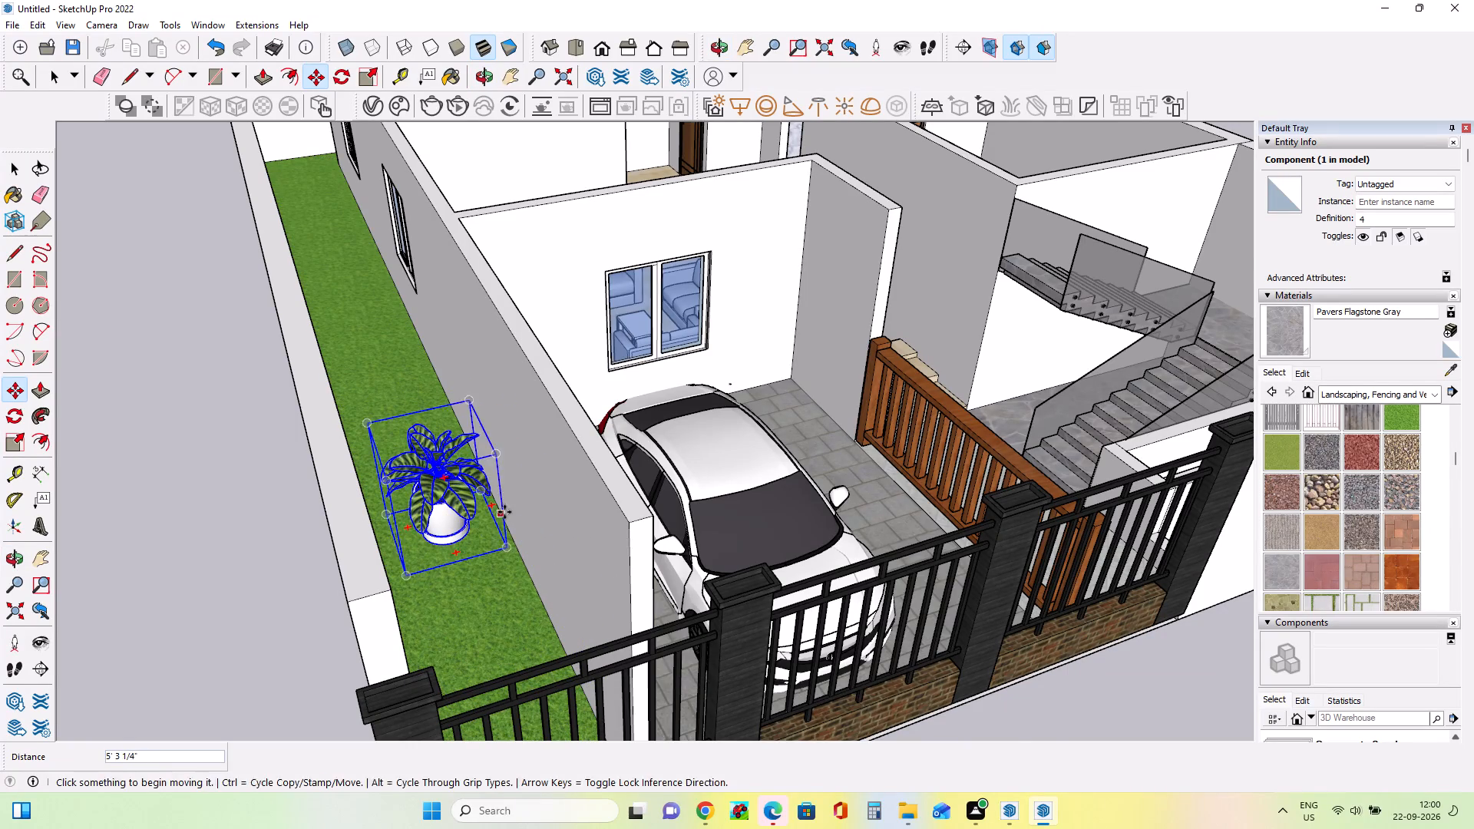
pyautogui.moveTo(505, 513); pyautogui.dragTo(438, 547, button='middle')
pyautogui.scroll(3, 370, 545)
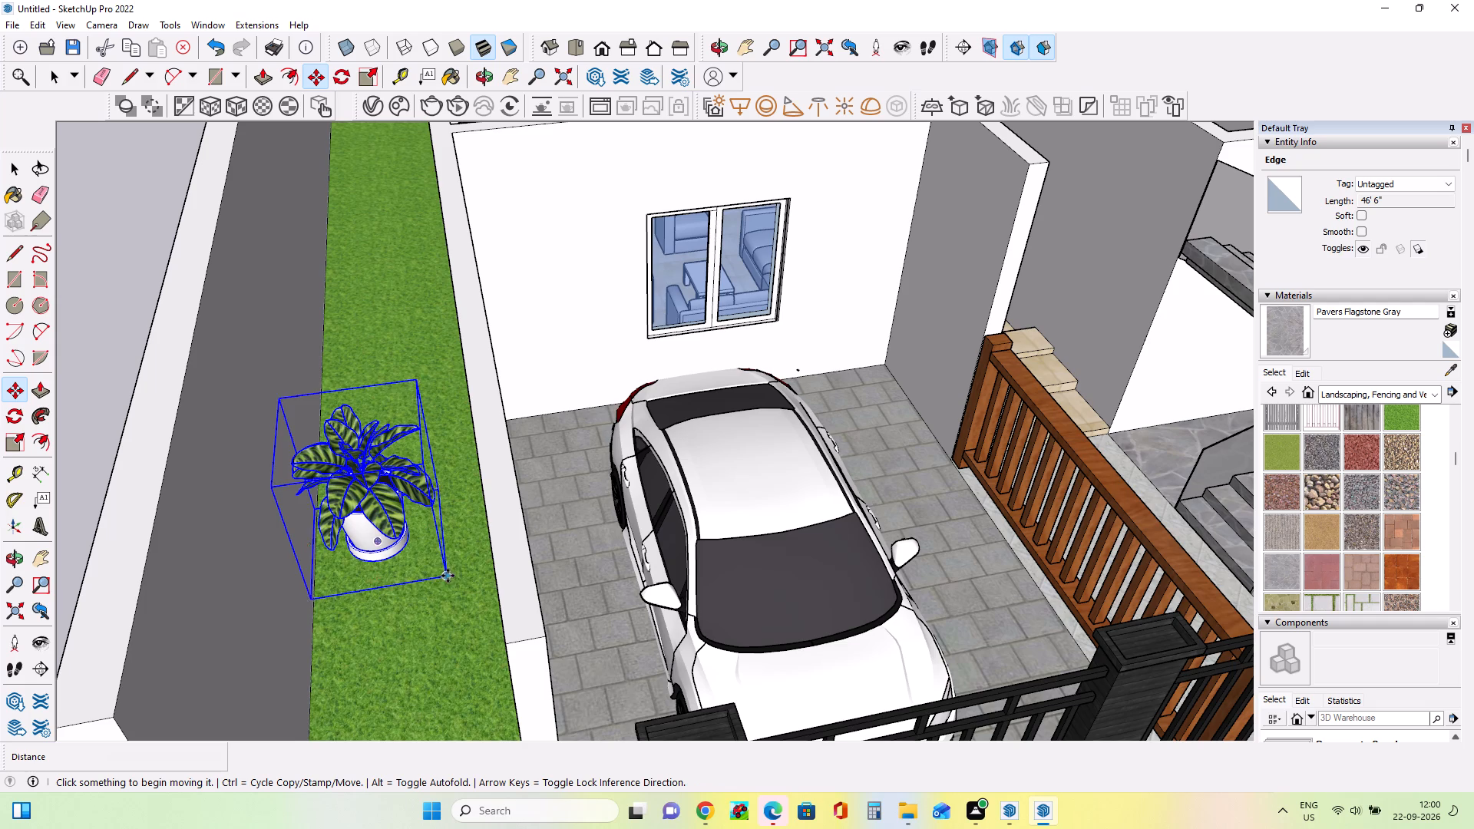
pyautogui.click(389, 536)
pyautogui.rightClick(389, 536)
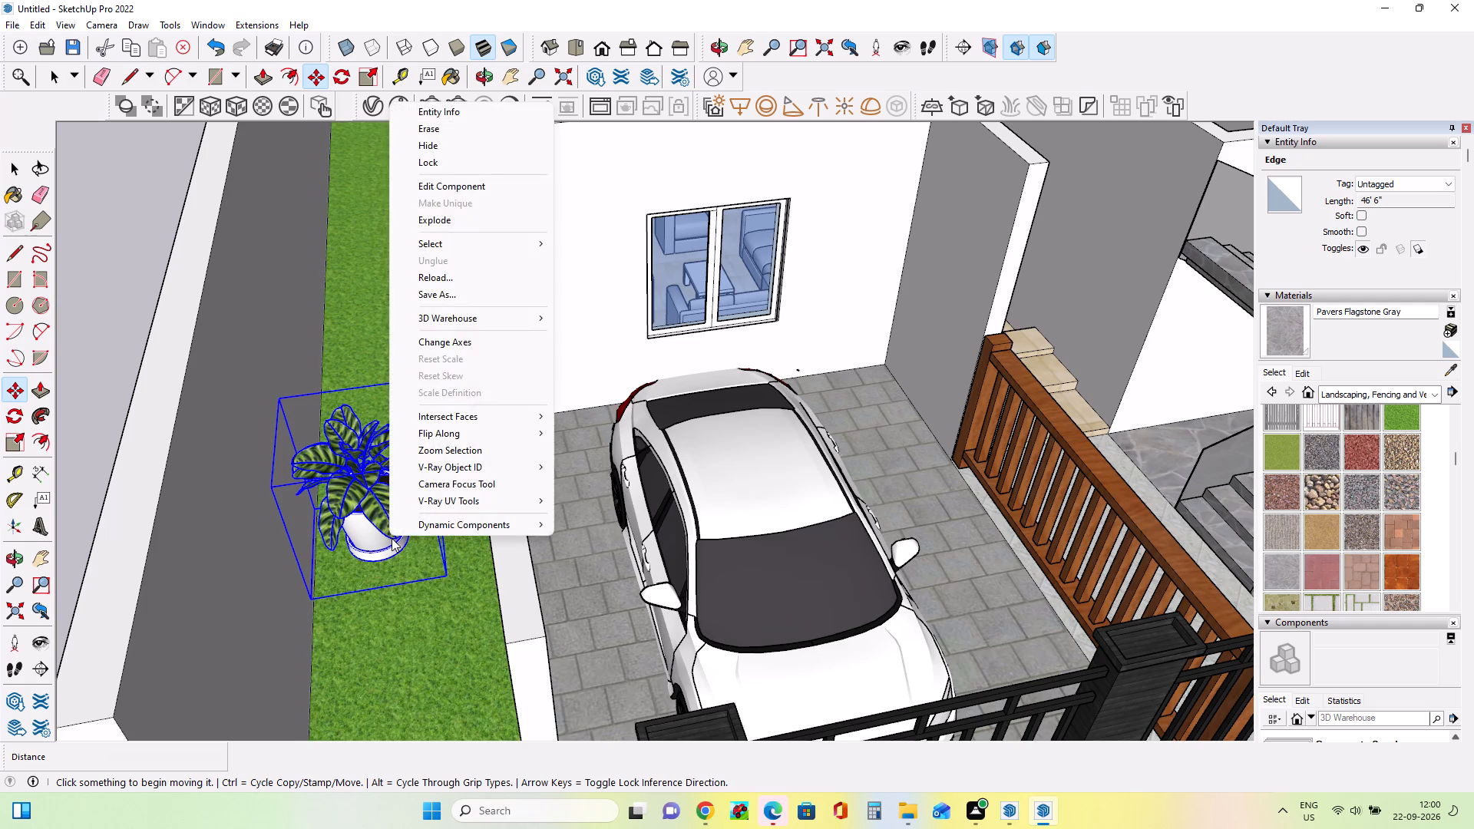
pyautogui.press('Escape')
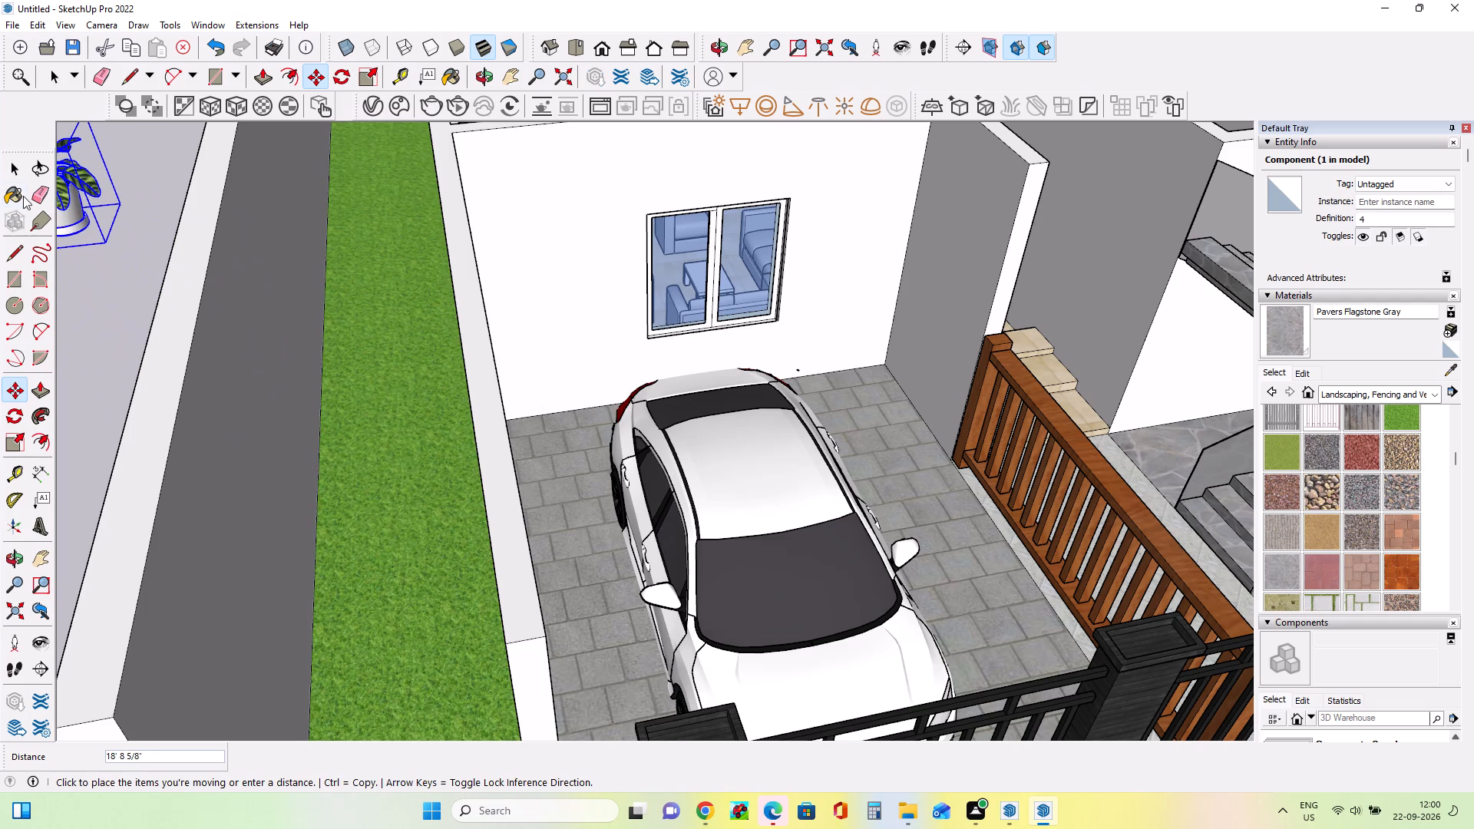
# Move the potted plant about 2' 8 11/16" along the grass strip, back toward the front fence.
pyautogui.click(17, 168)
pyautogui.click(374, 547)
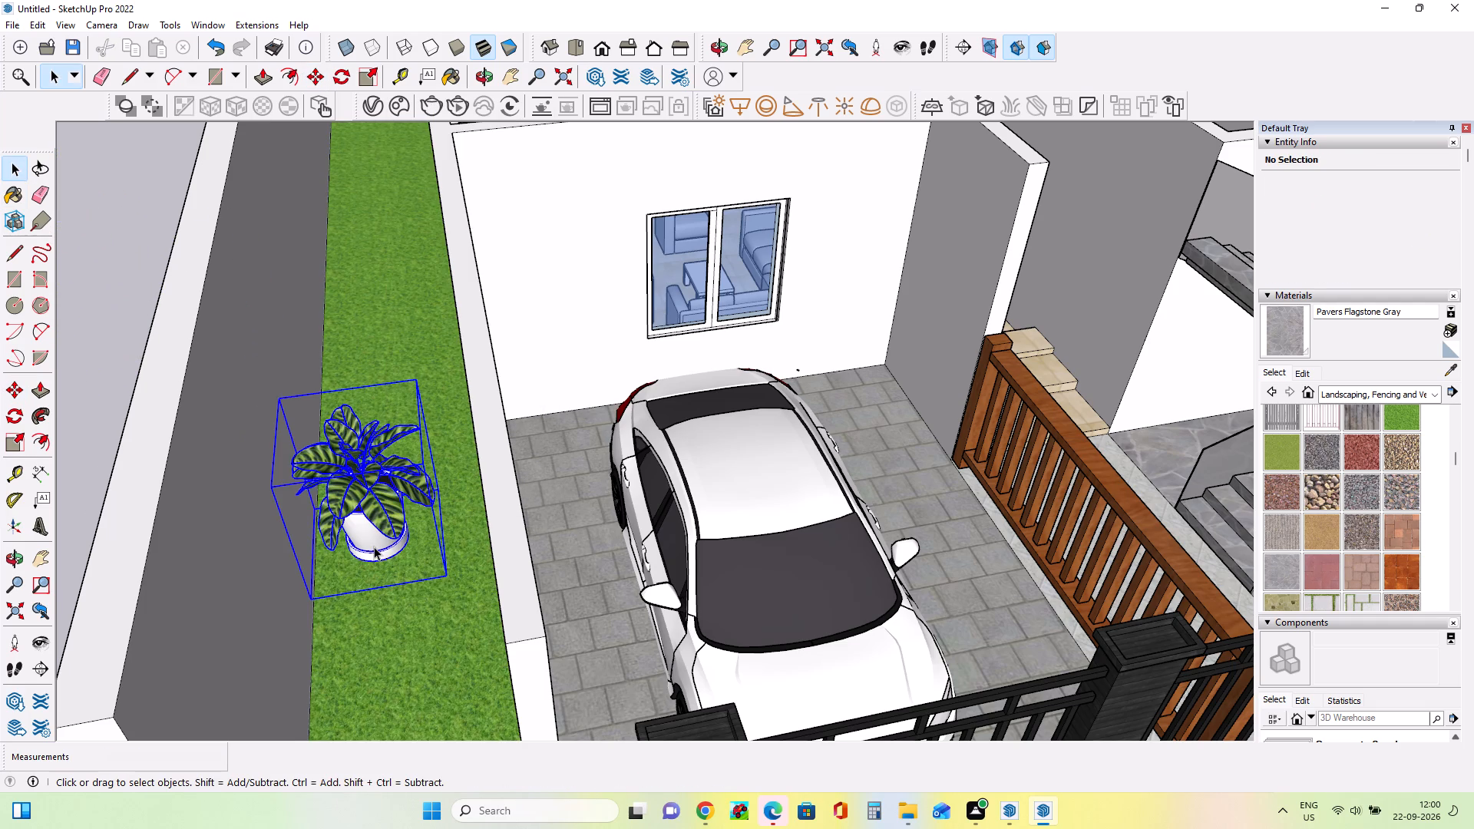
pyautogui.moveTo(359, 629); pyautogui.dragTo(425, 520, button='middle')
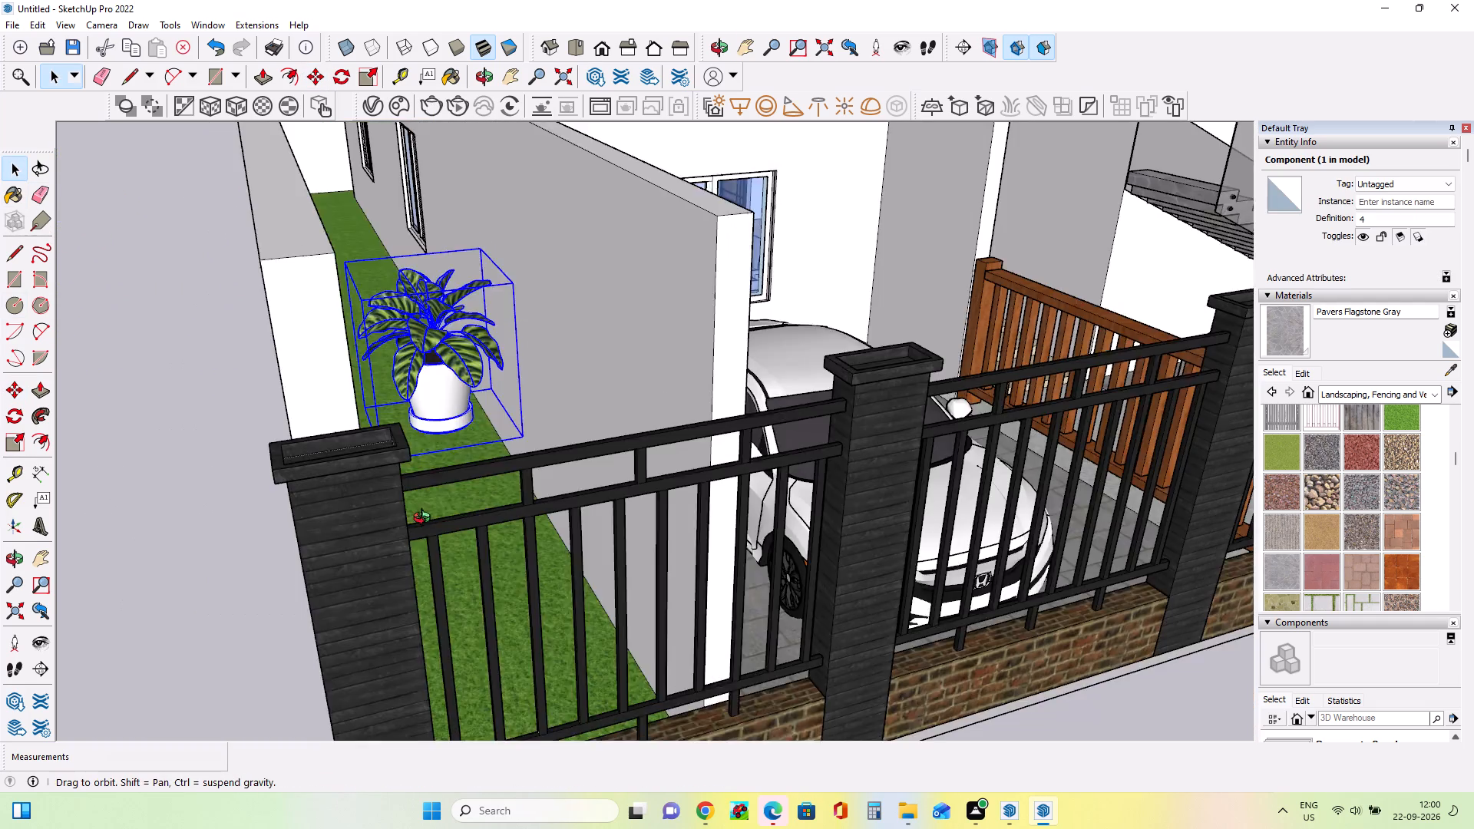
pyautogui.moveTo(425, 520); pyautogui.dragTo(389, 572, button='middle')
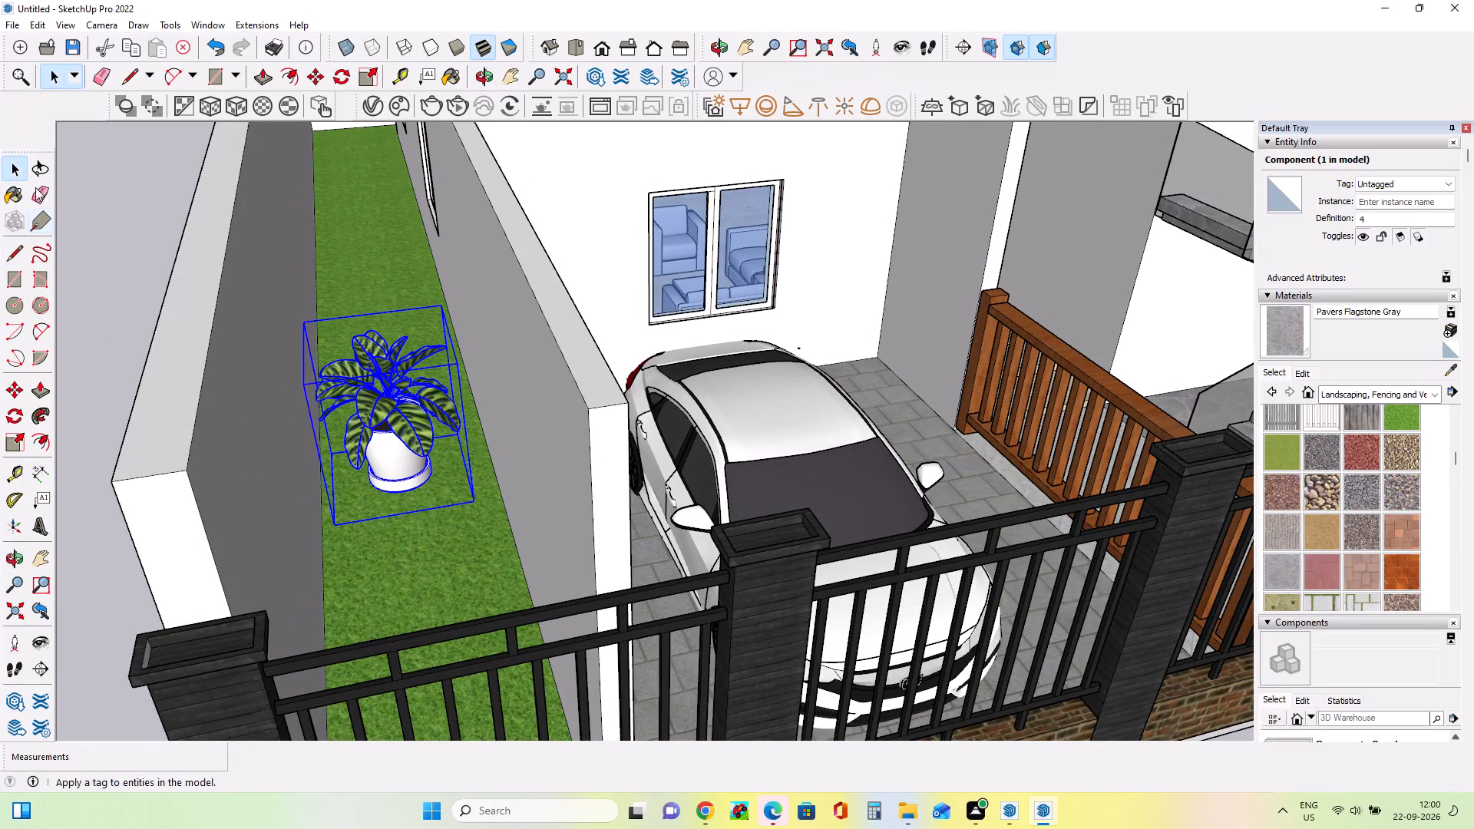
pyautogui.click(18, 383)
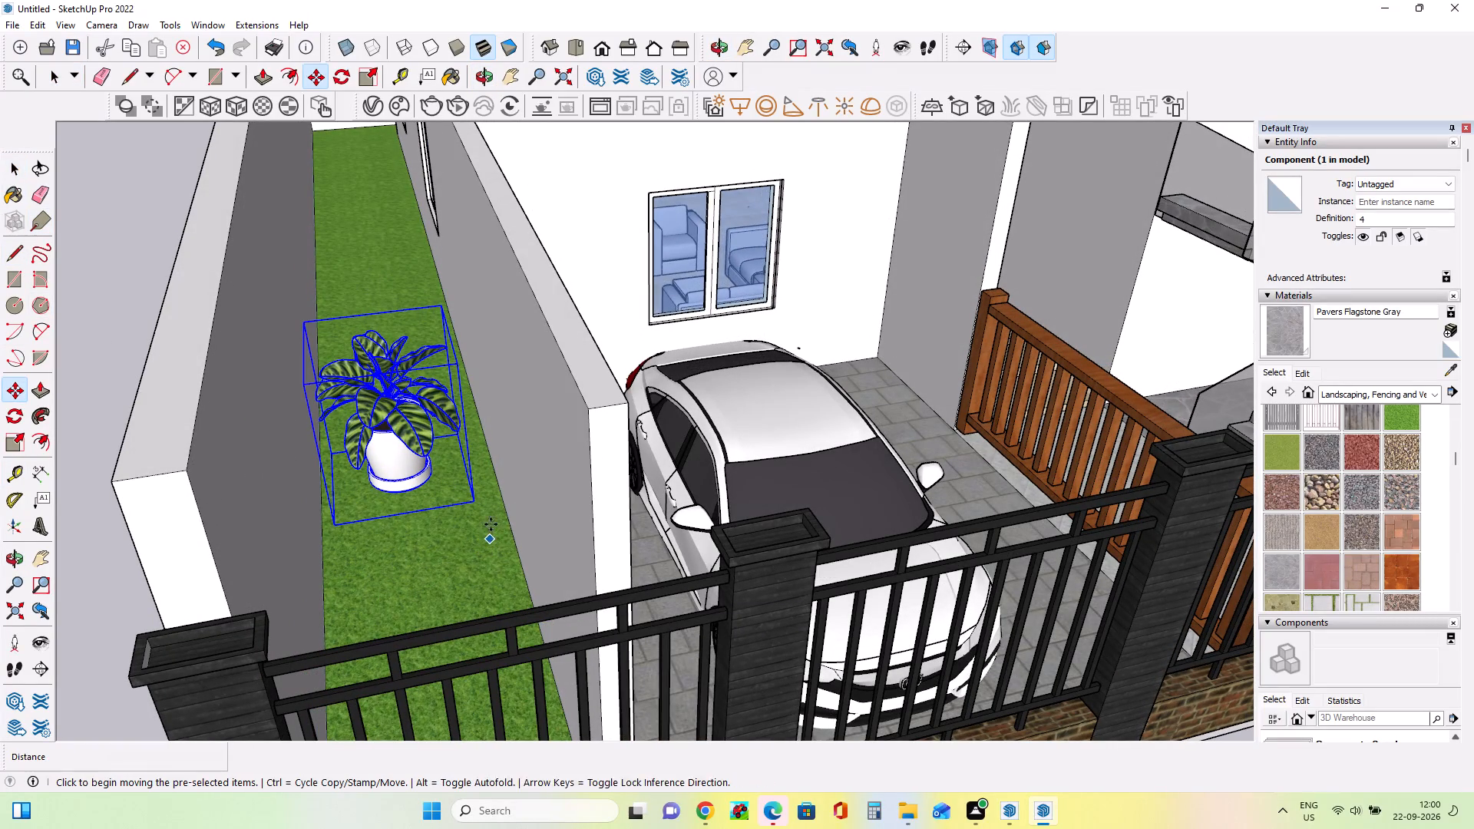
pyautogui.click(479, 497)
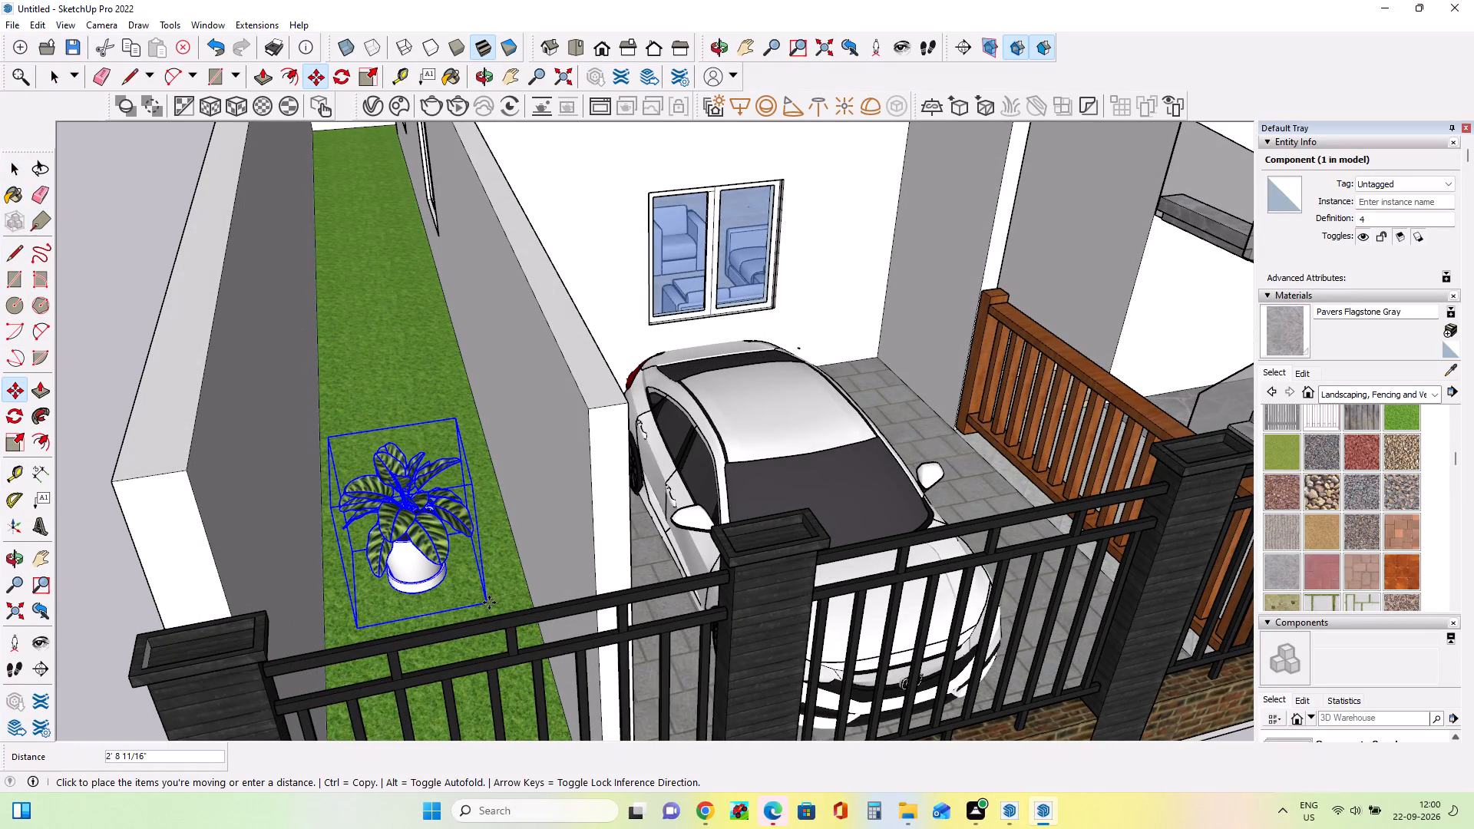
pyautogui.click(489, 603)
# Copy the potted plant about 6' 7 9/16" along the green axis, farther back on the grass strip.
pyautogui.moveTo(392, 632); pyautogui.dragTo(375, 458, button='middle')
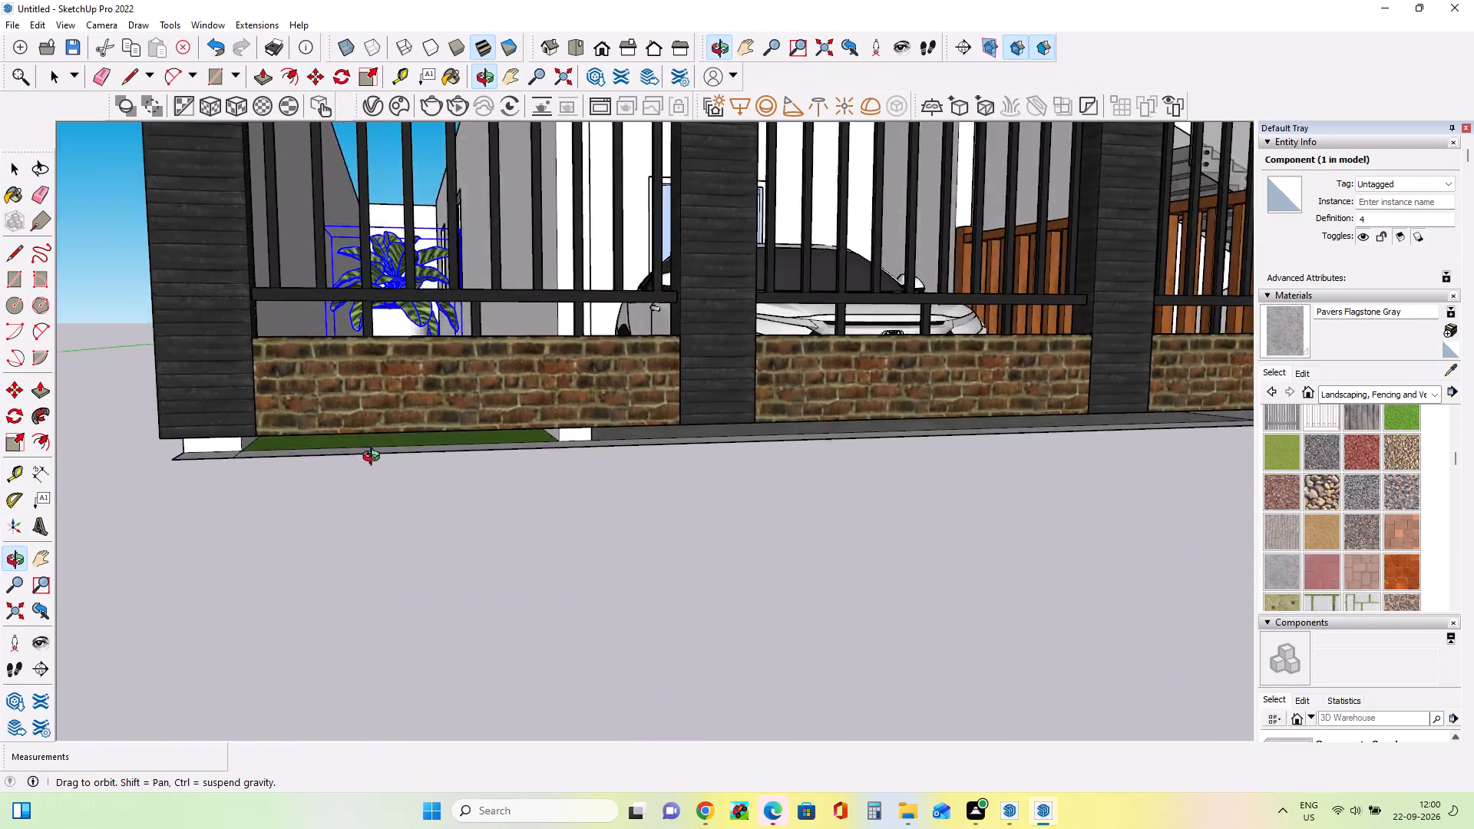
pyautogui.moveTo(375, 458); pyautogui.dragTo(339, 659, button='middle')
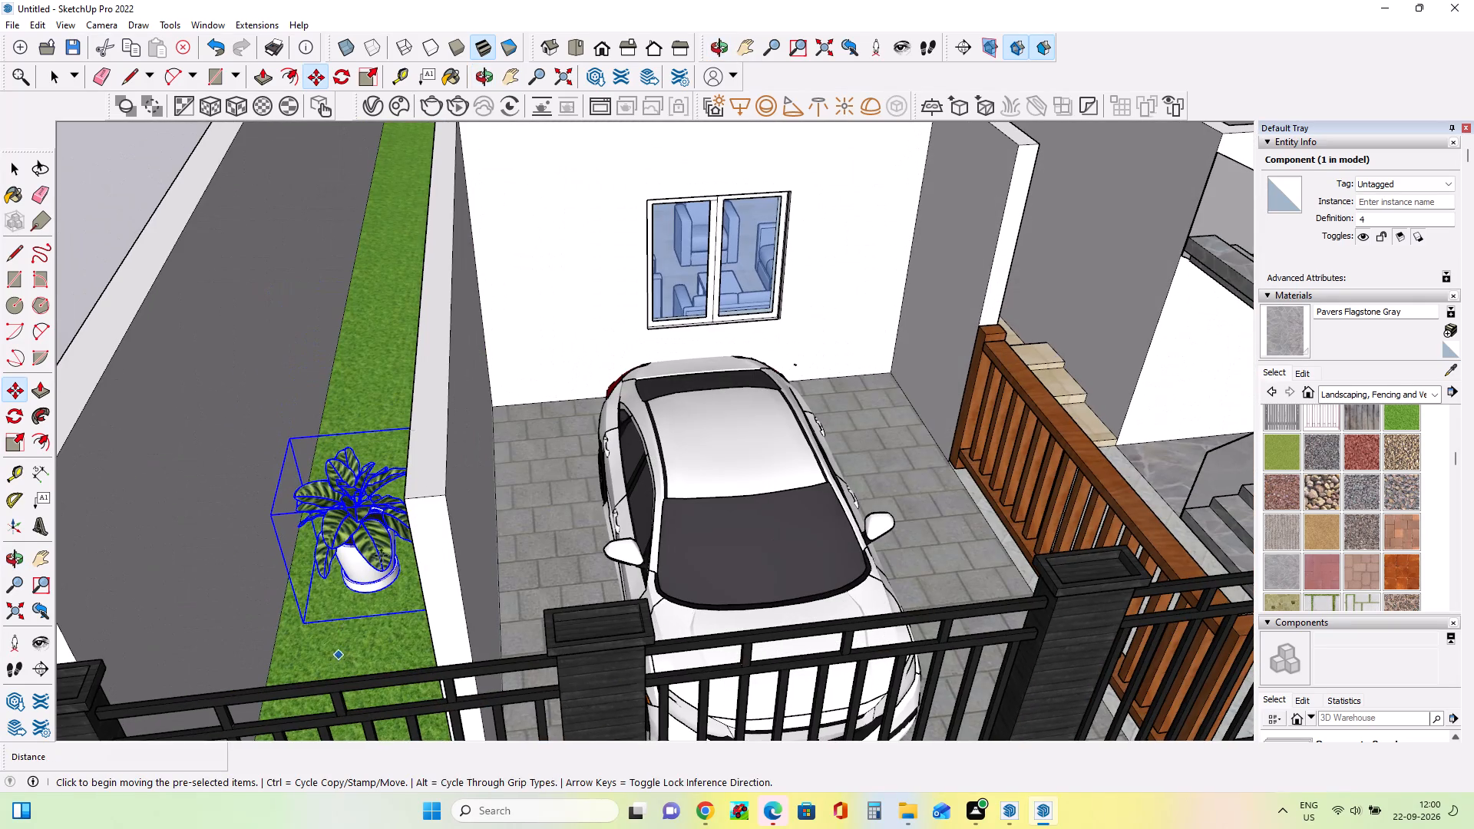
pyautogui.scroll(-2, 346, 623)
pyautogui.moveTo(378, 633); pyautogui.dragTo(389, 689, button='middle')
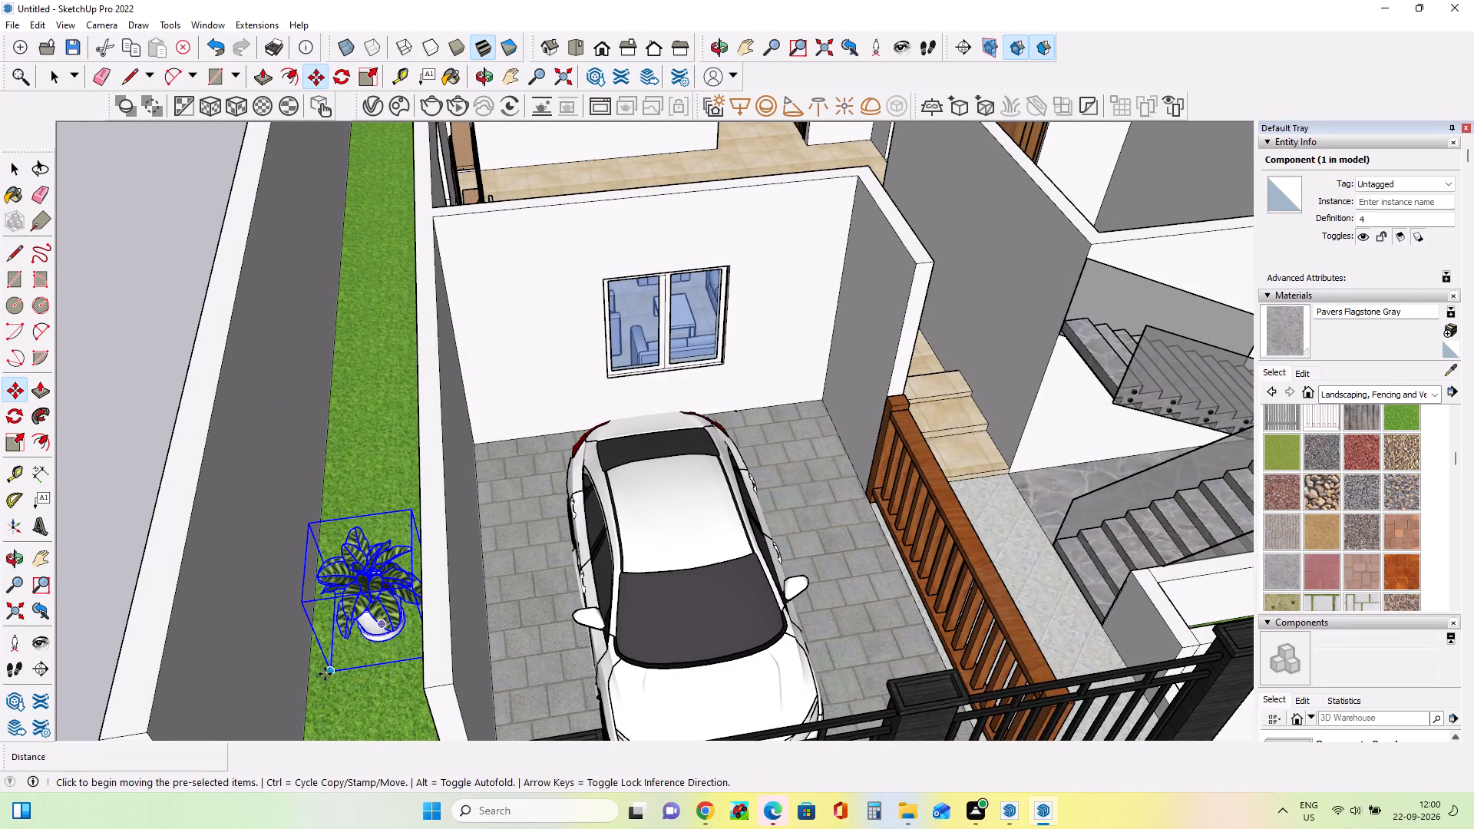
pyautogui.click(324, 679)
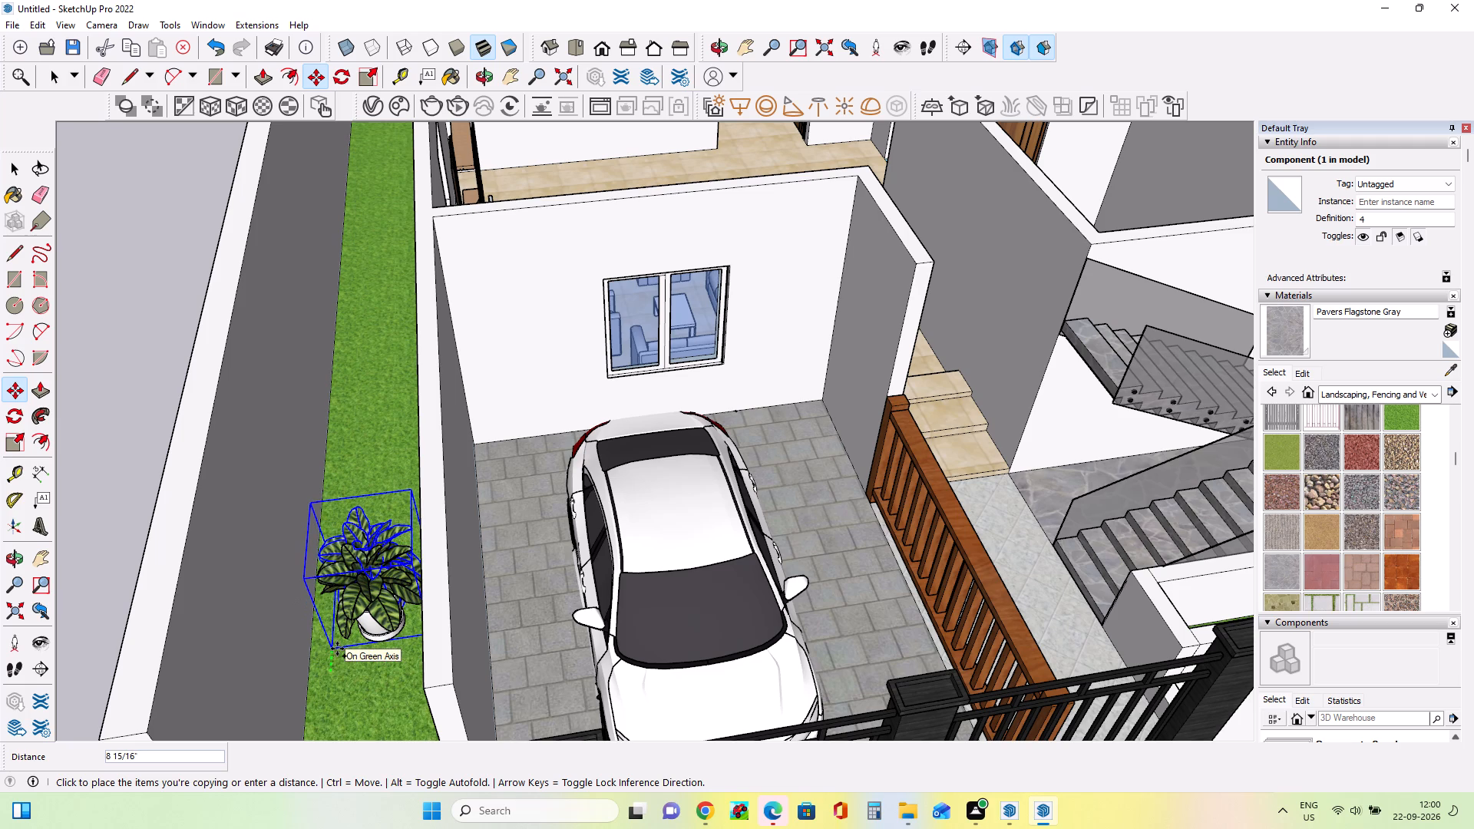
pyautogui.press('4')
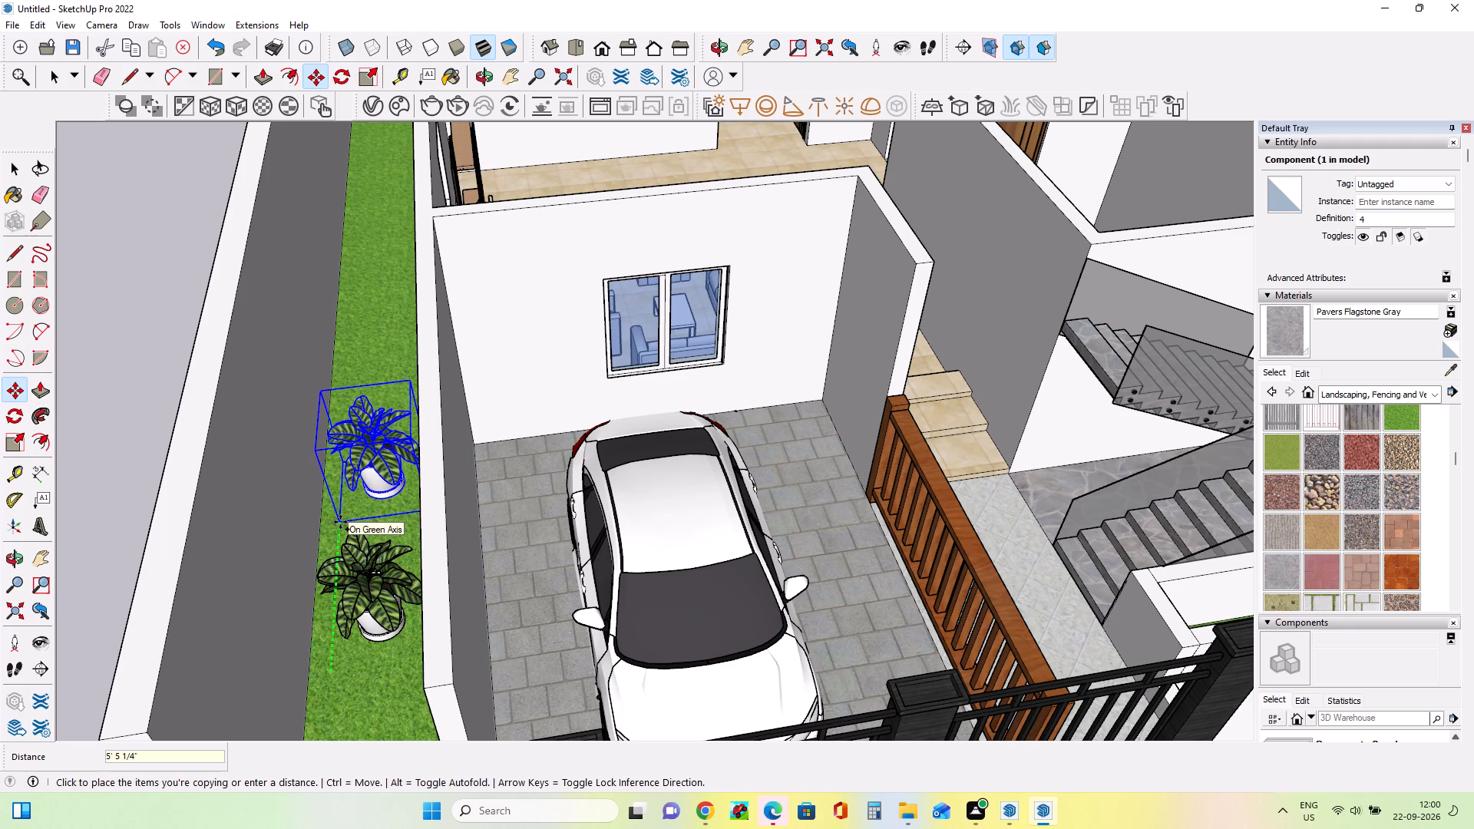
pyautogui.hotkey('ctrl', 'shift', '5')
pyautogui.press('5')
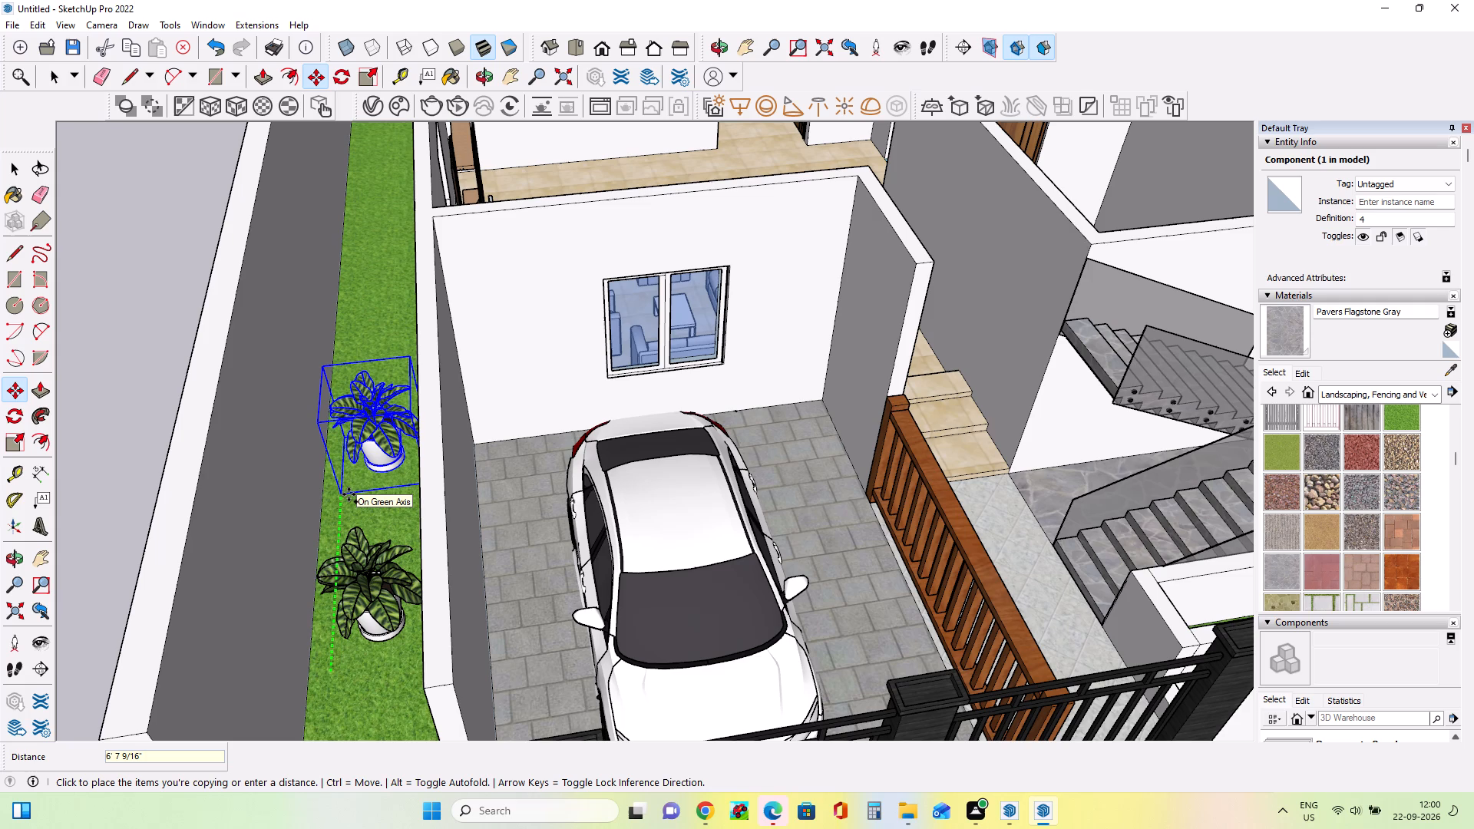
pyautogui.hotkey('ctrl', 'shift', '*')
pyautogui.press('4')
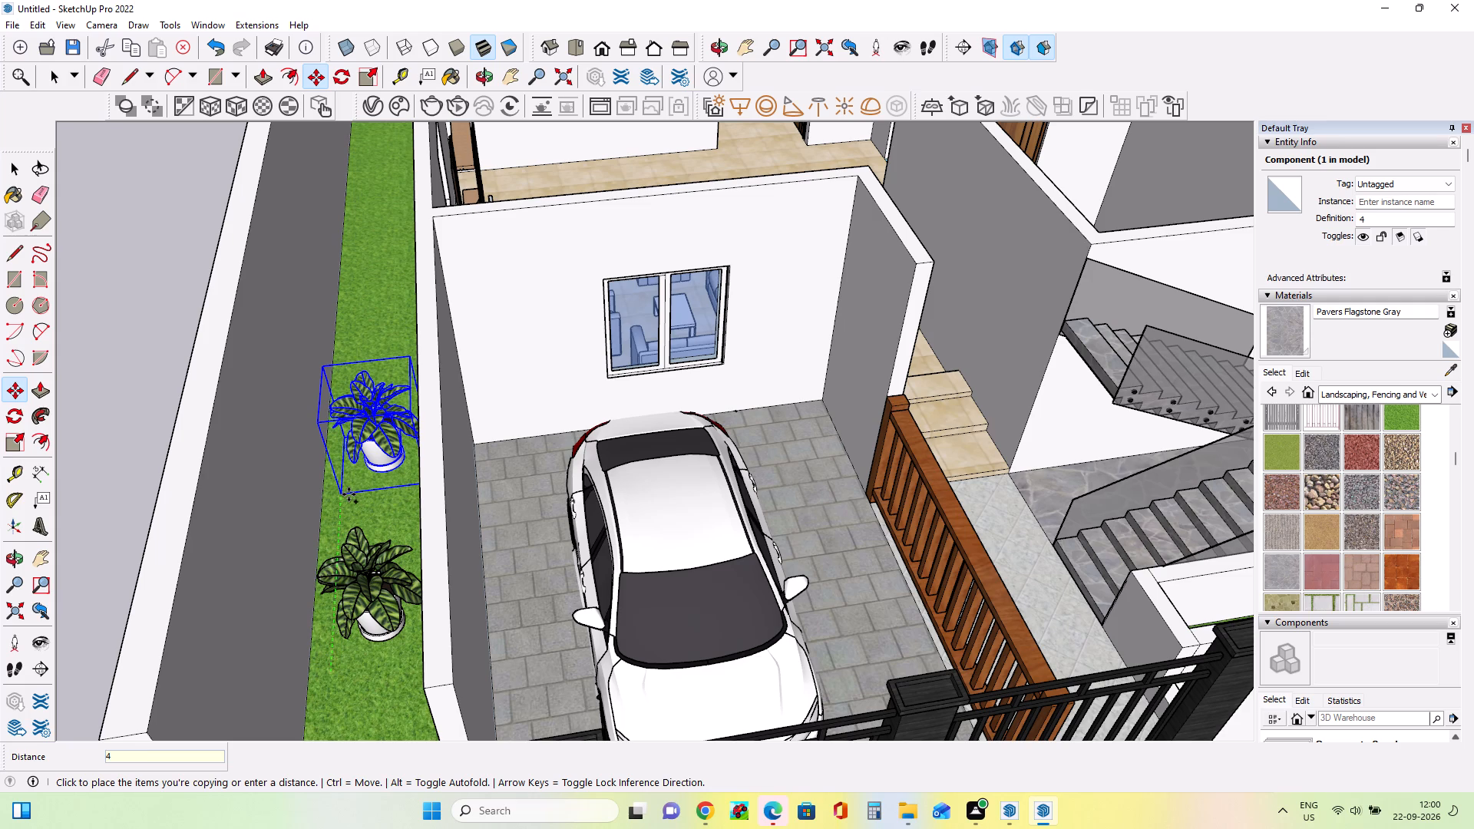
pyautogui.press('4')
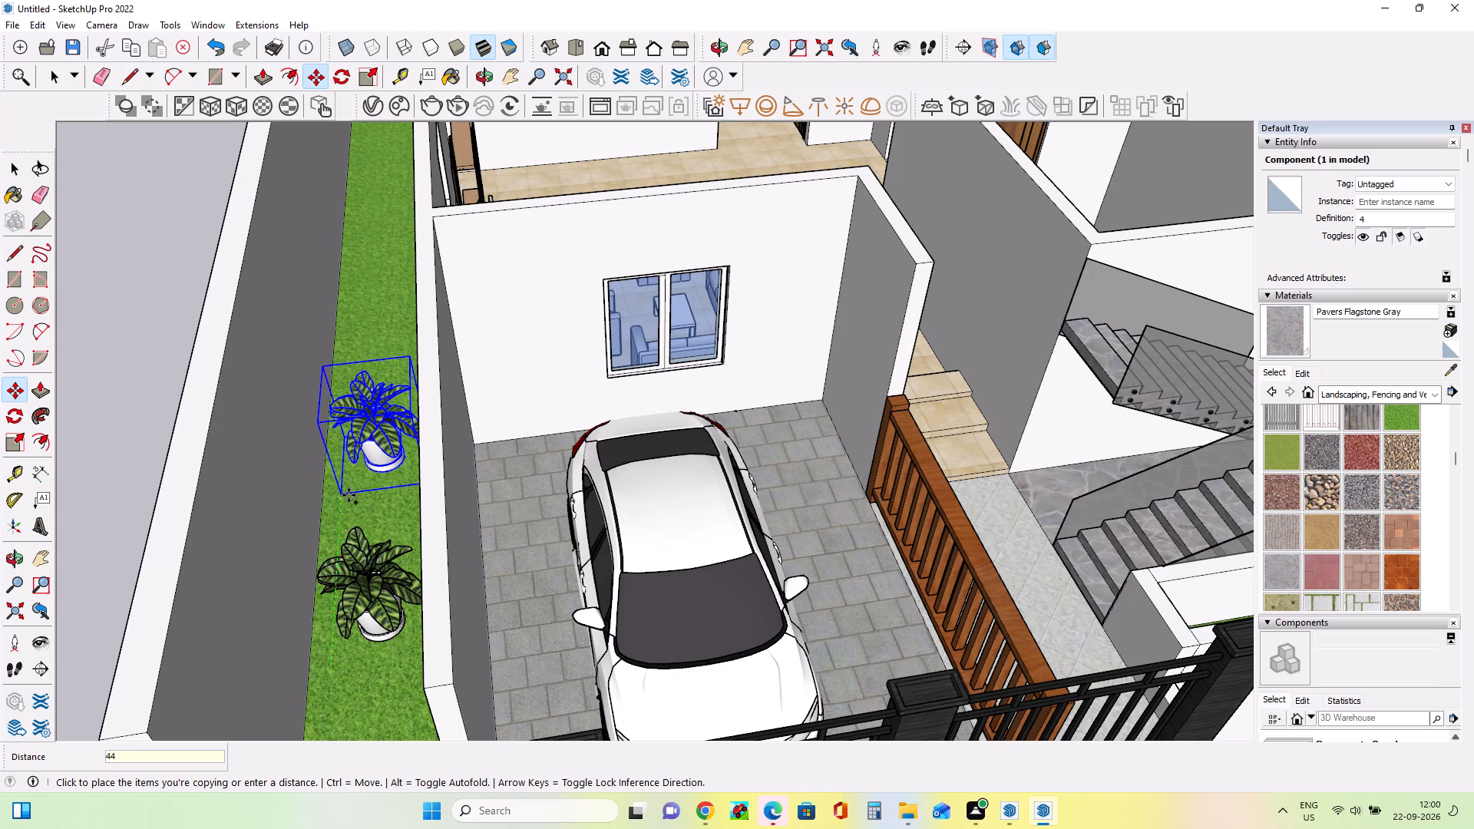
pyautogui.click(340, 493)
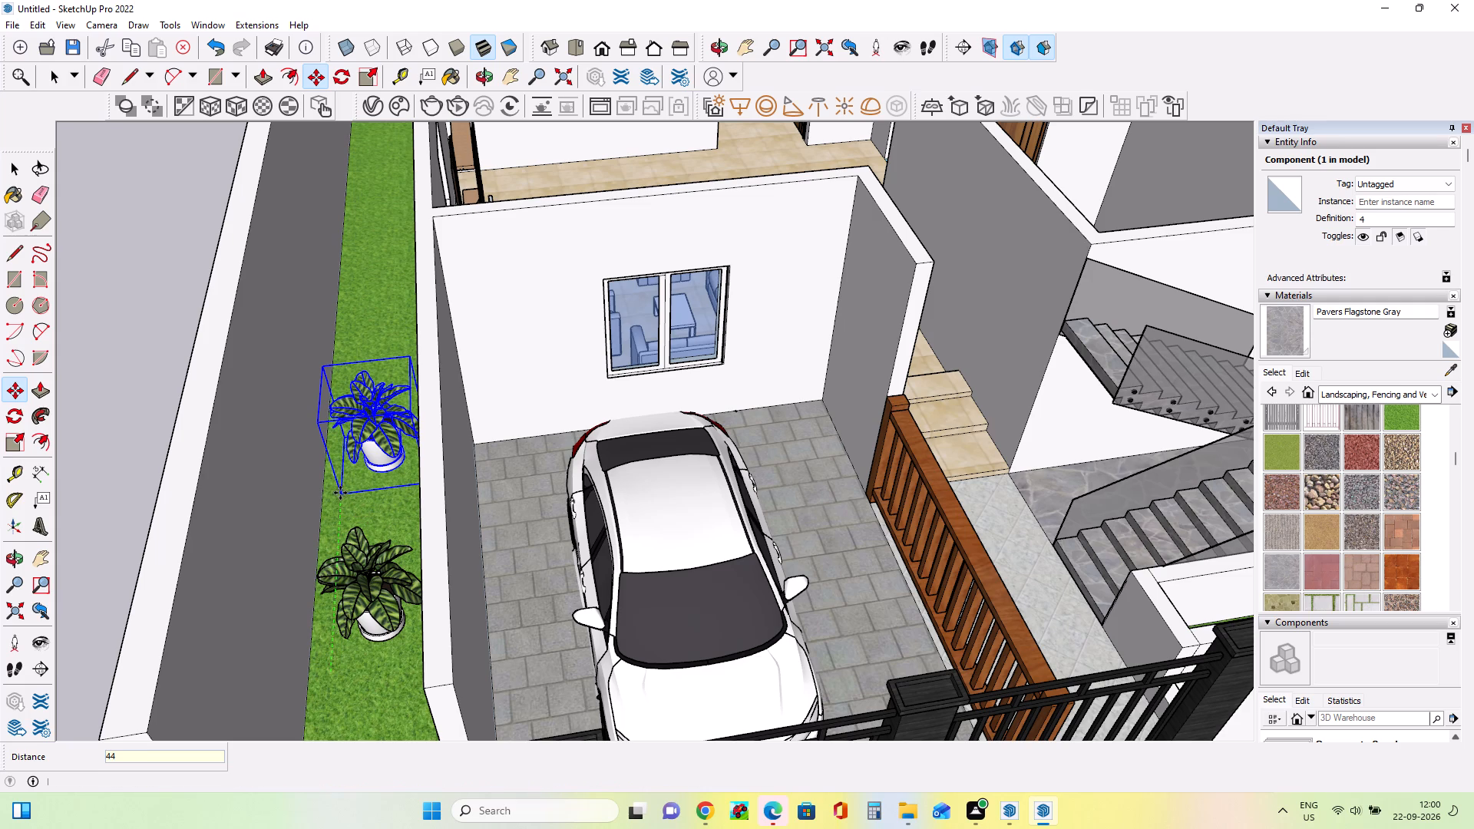
# Copy the second potted plant about 8' 5" farther back along the grass strip to make a third one.
pyautogui.scroll(-4, 361, 454)
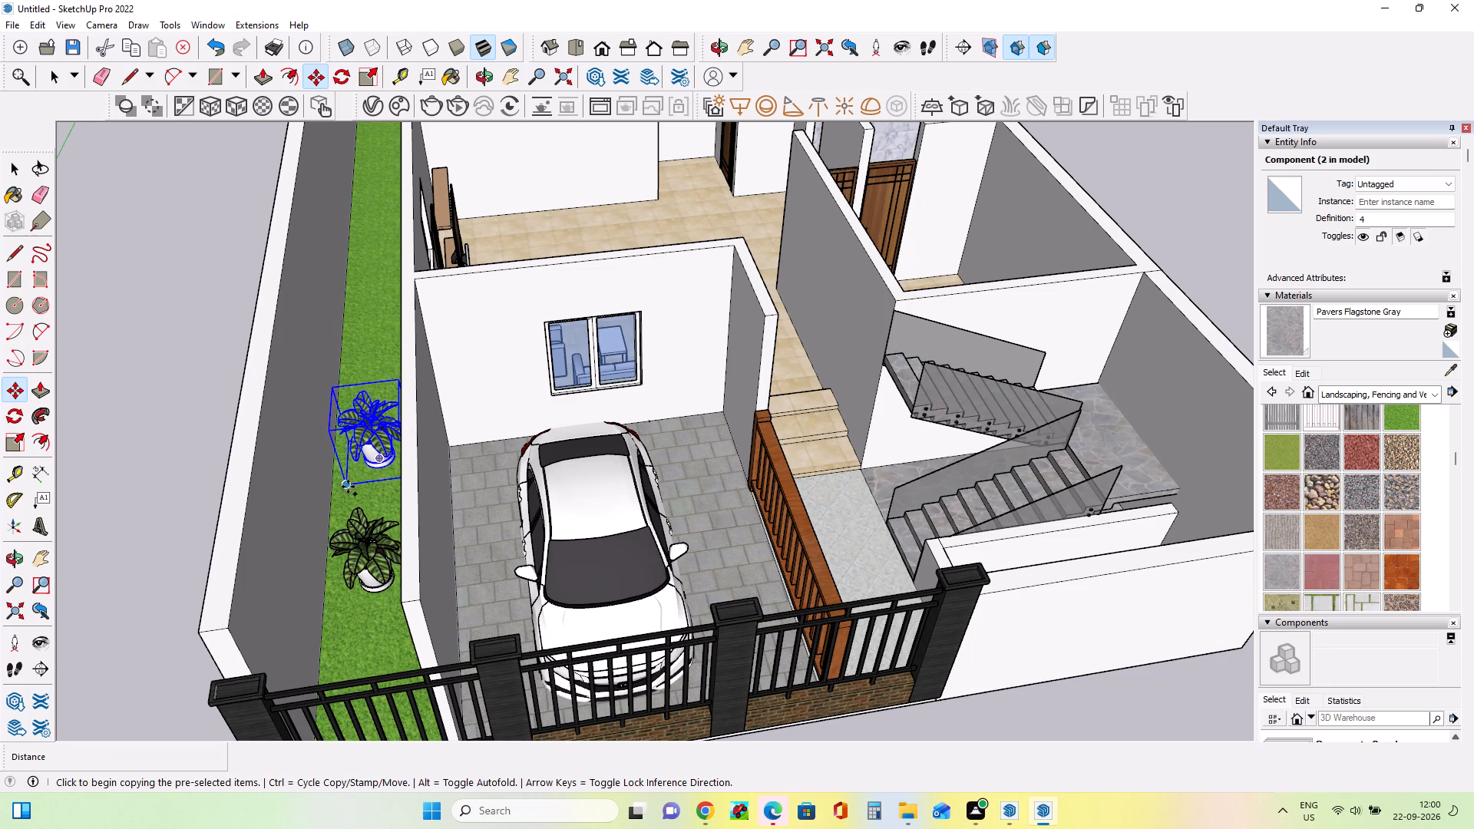
pyautogui.click(348, 487)
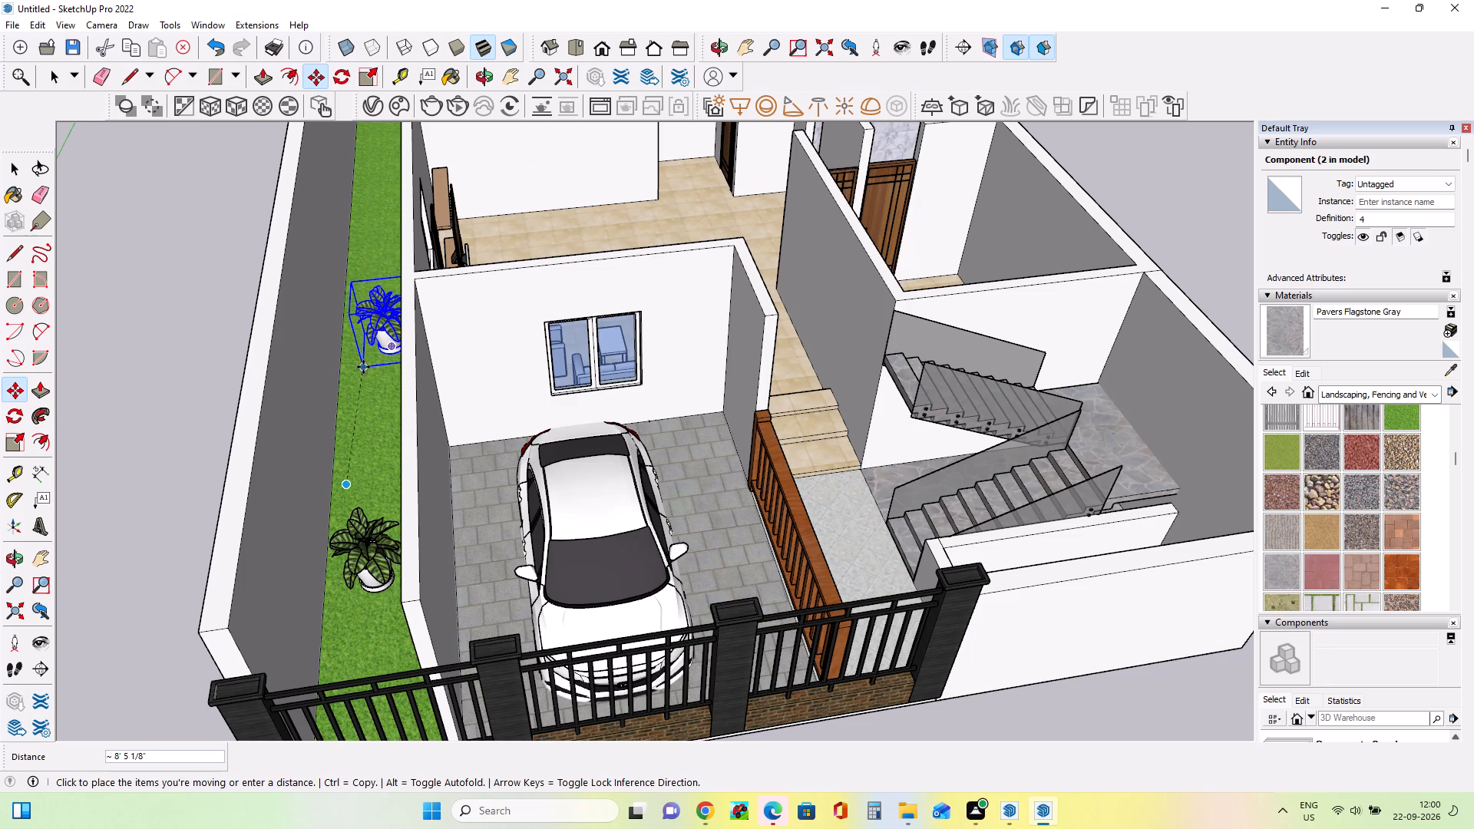
pyautogui.click(362, 367)
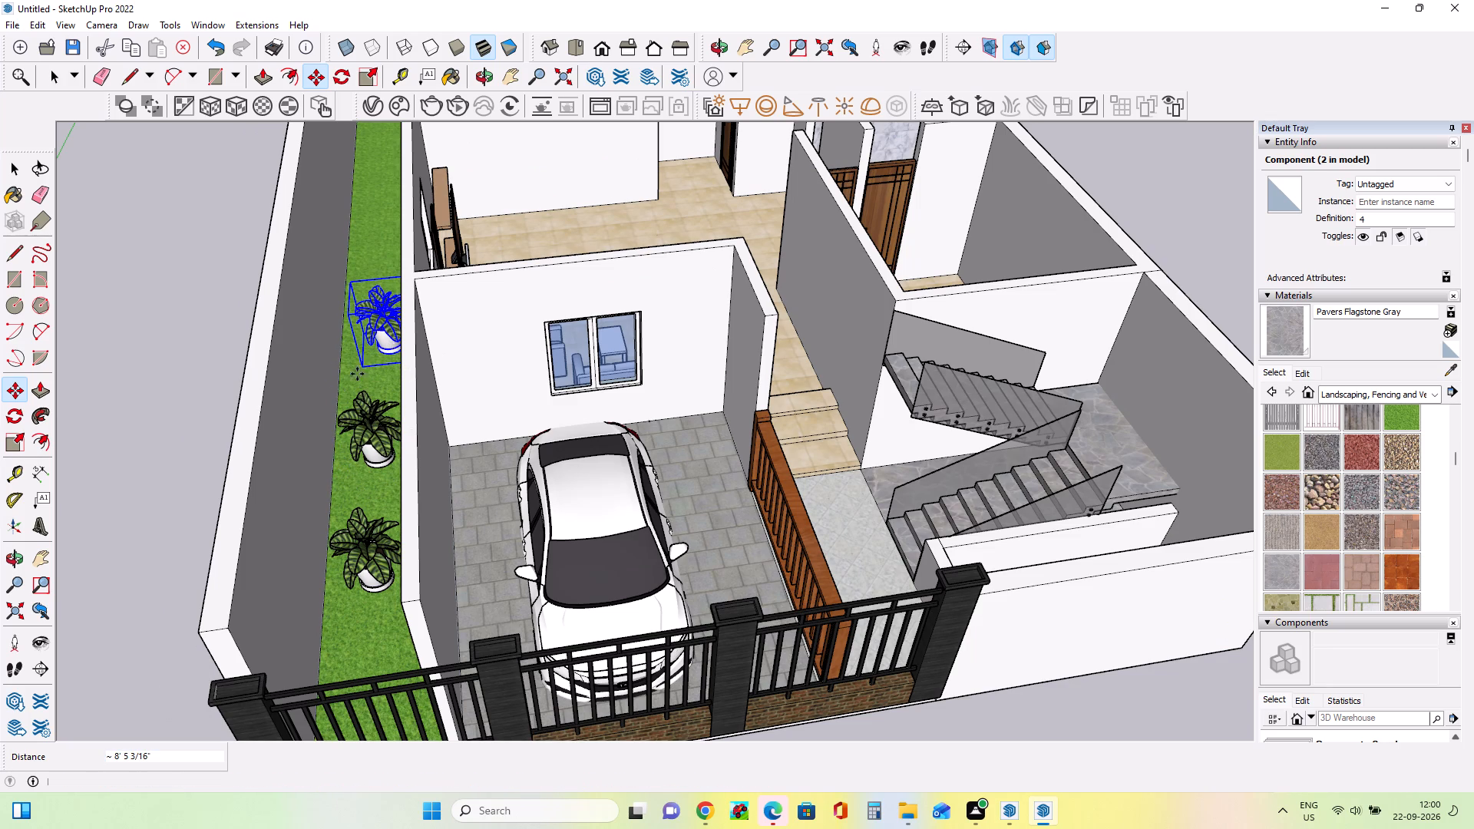
# Copy the third potted plant farther back along the grass strip to place a fourth one beside the living room wall.
pyautogui.moveTo(369, 433); pyautogui.dragTo(524, 480, button='middle')
pyautogui.moveTo(449, 499); pyautogui.dragTo(461, 559, button='middle')
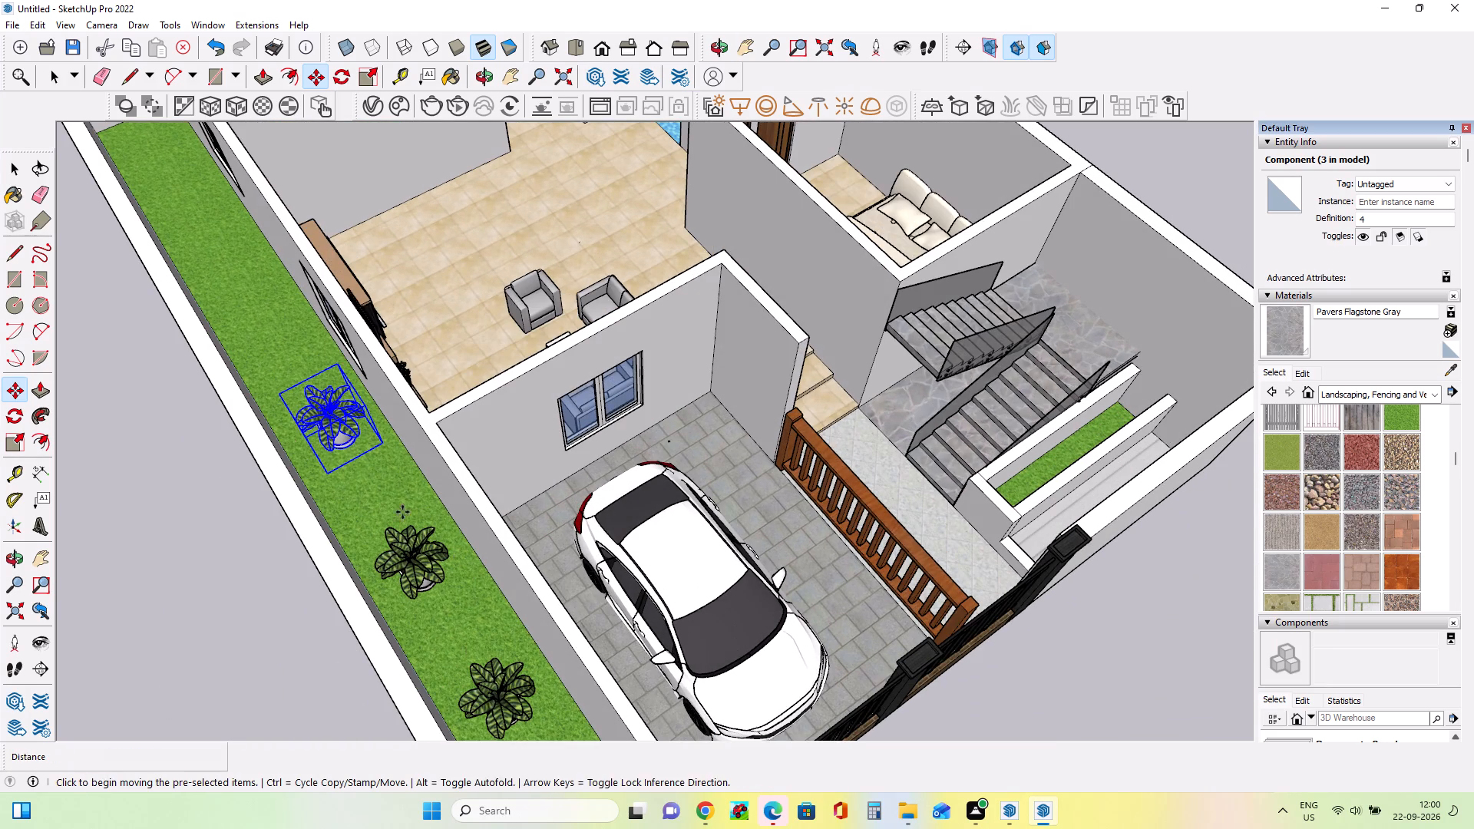
pyautogui.doubleClick(326, 474)
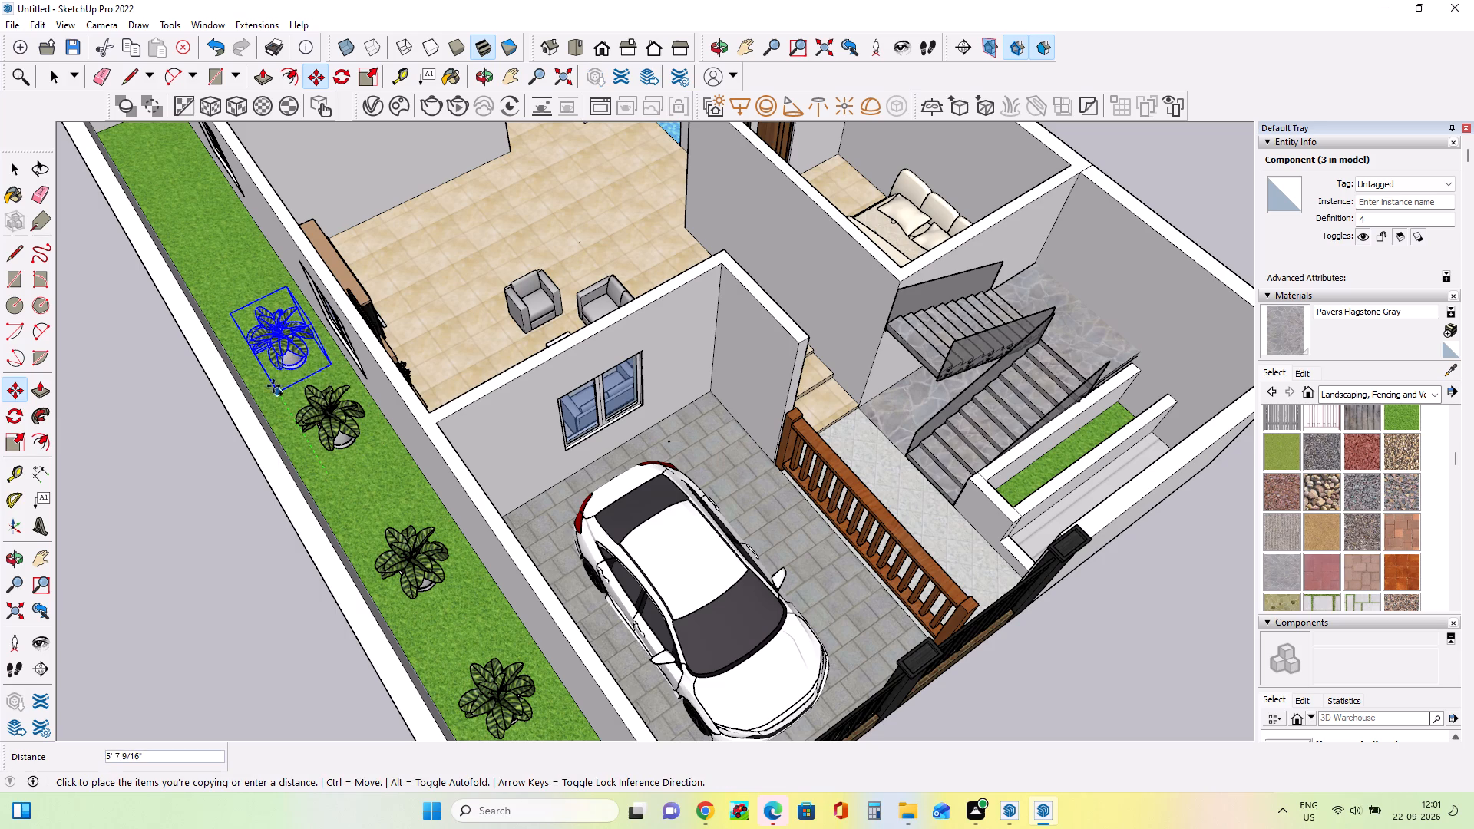
pyautogui.click(250, 365)
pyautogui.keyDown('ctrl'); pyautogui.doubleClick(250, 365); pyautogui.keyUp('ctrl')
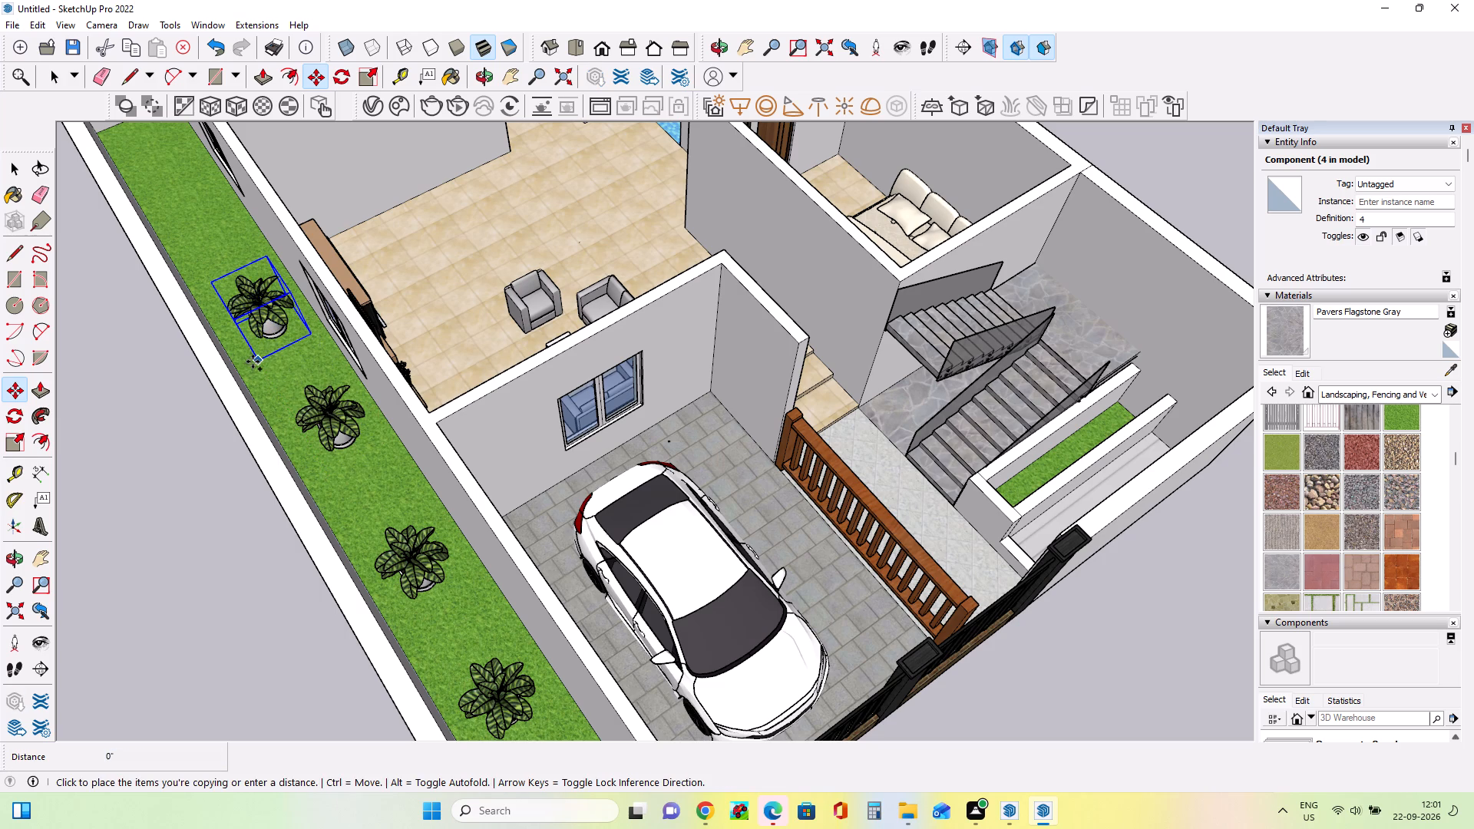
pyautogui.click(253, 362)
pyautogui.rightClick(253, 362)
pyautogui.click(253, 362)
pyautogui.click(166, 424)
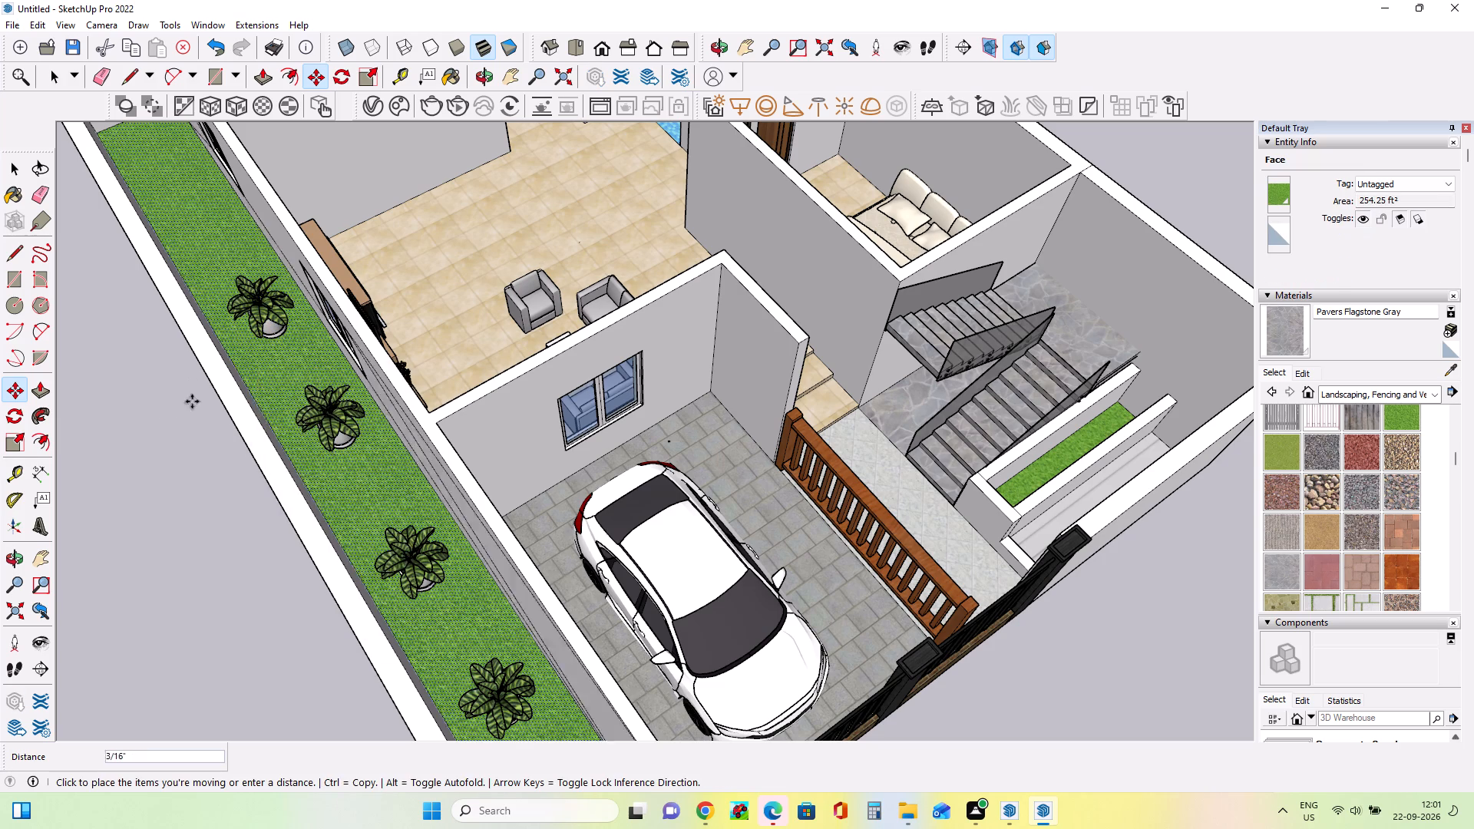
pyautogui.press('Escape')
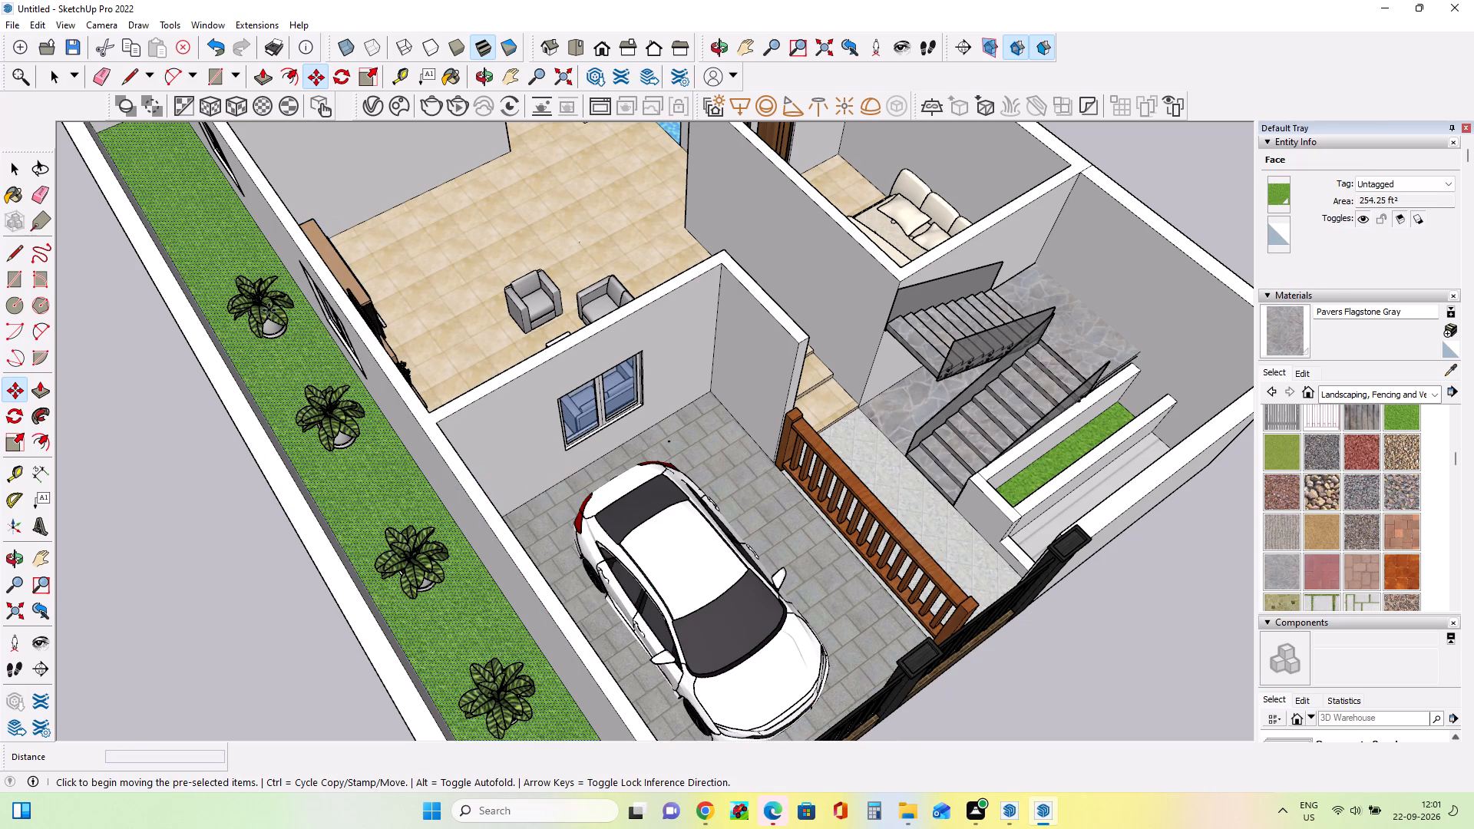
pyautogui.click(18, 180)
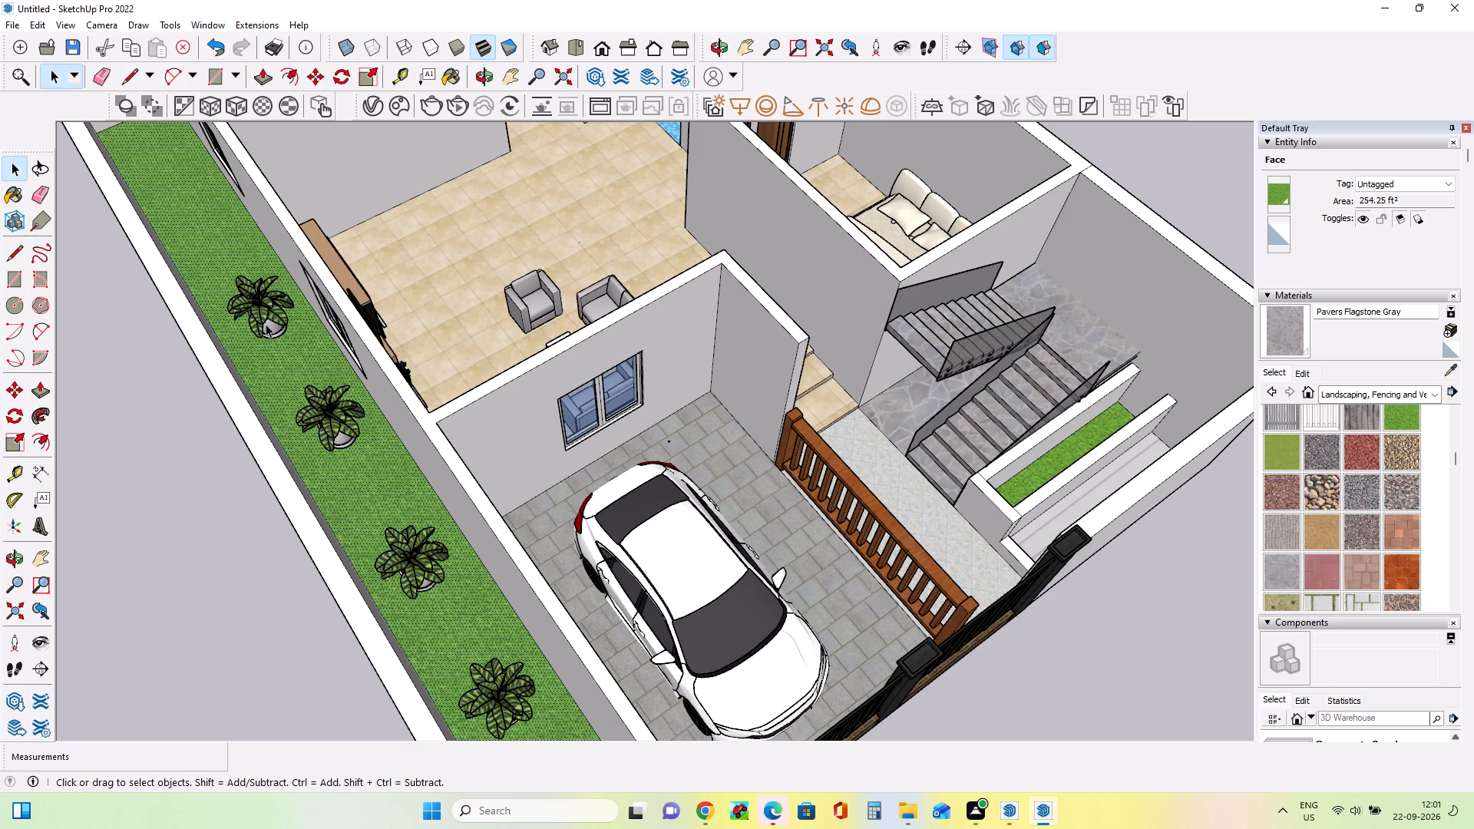
# Move the overlapping potted plant beside the living room wall about 8' 4" farther back on the grass strip, and adjust its spacing.
pyautogui.click(266, 324)
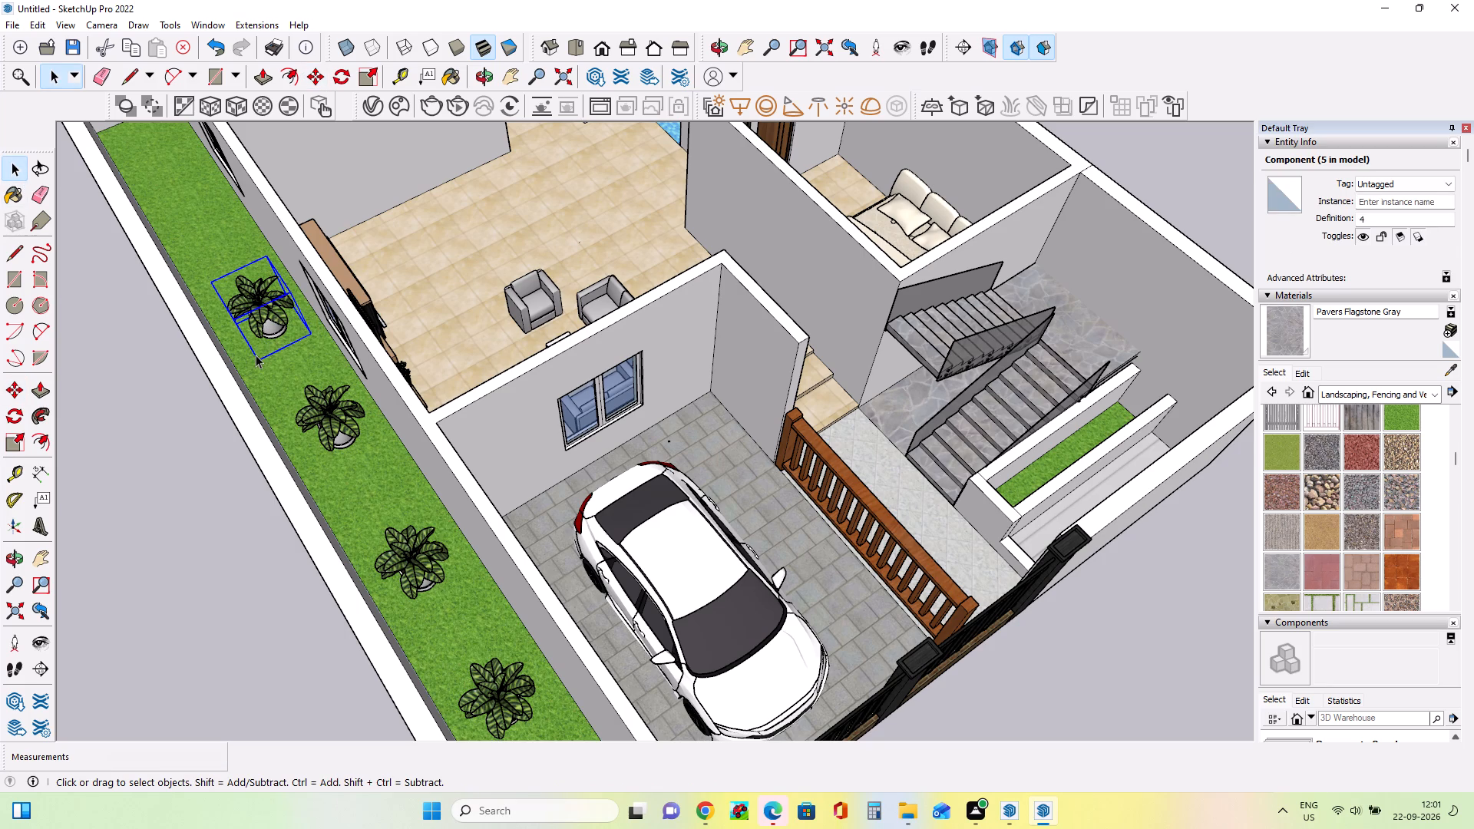
pyautogui.click(21, 392)
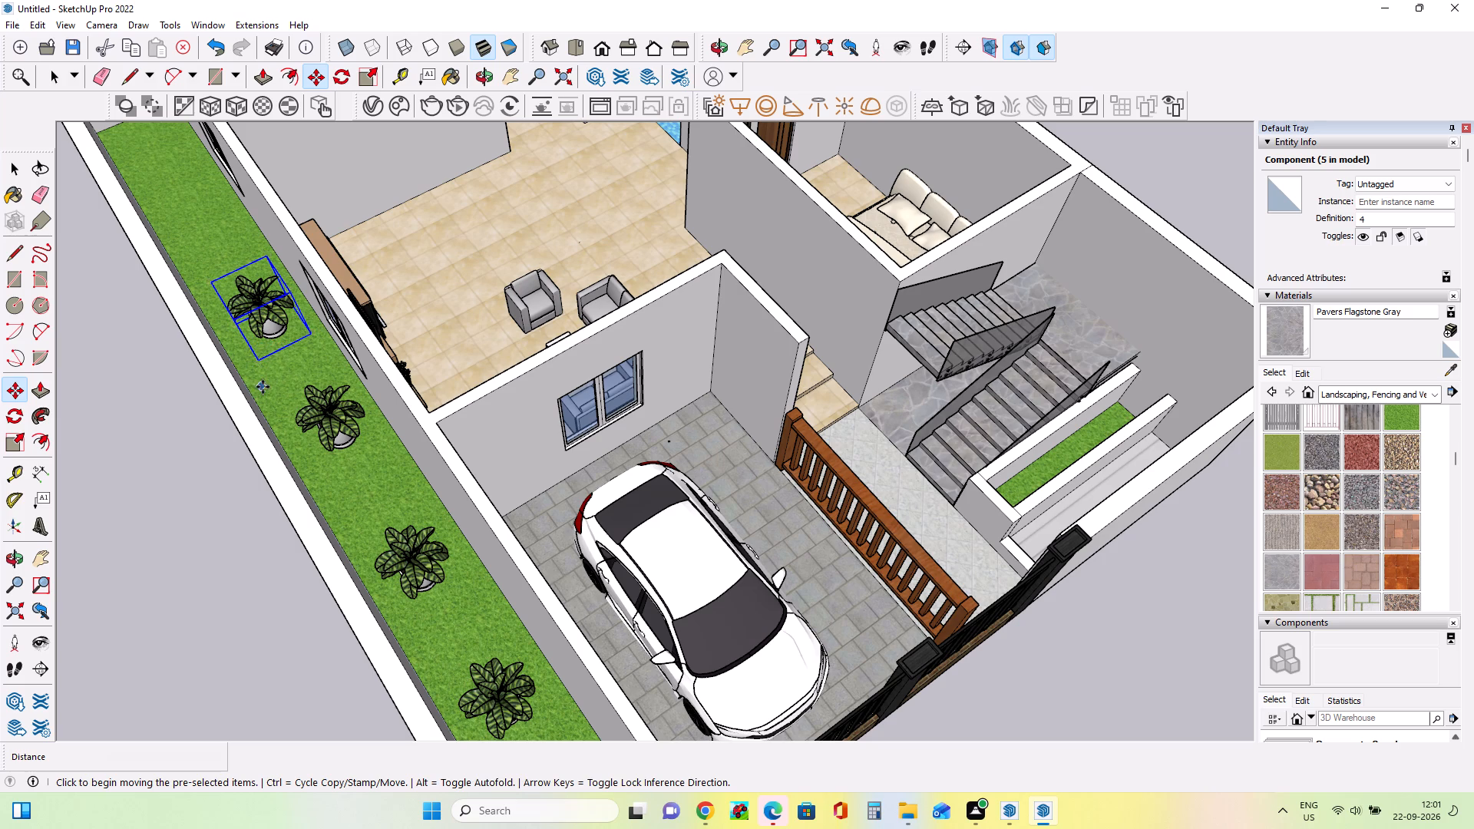
pyautogui.click(253, 363)
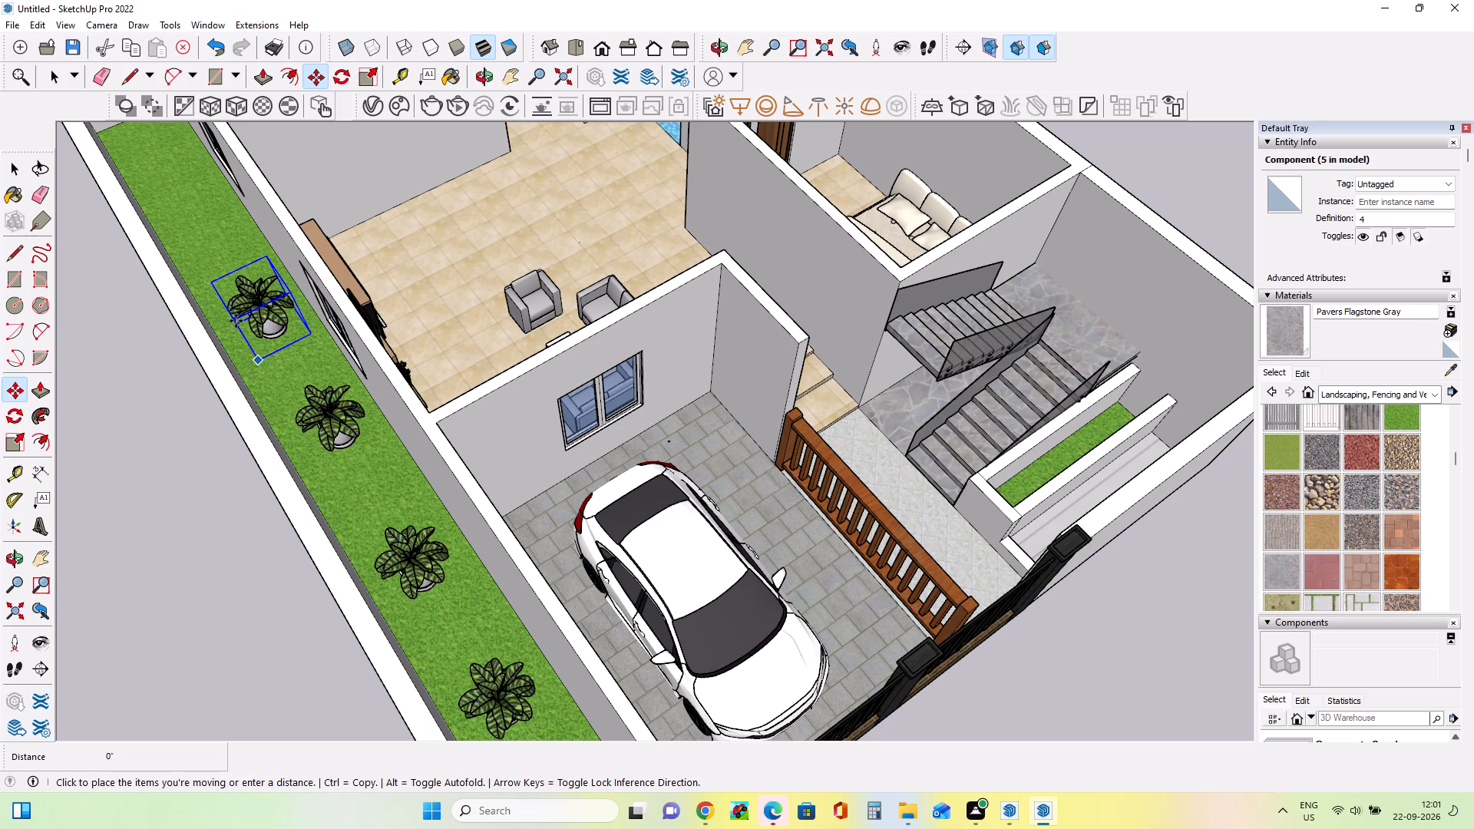
pyautogui.click(196, 249)
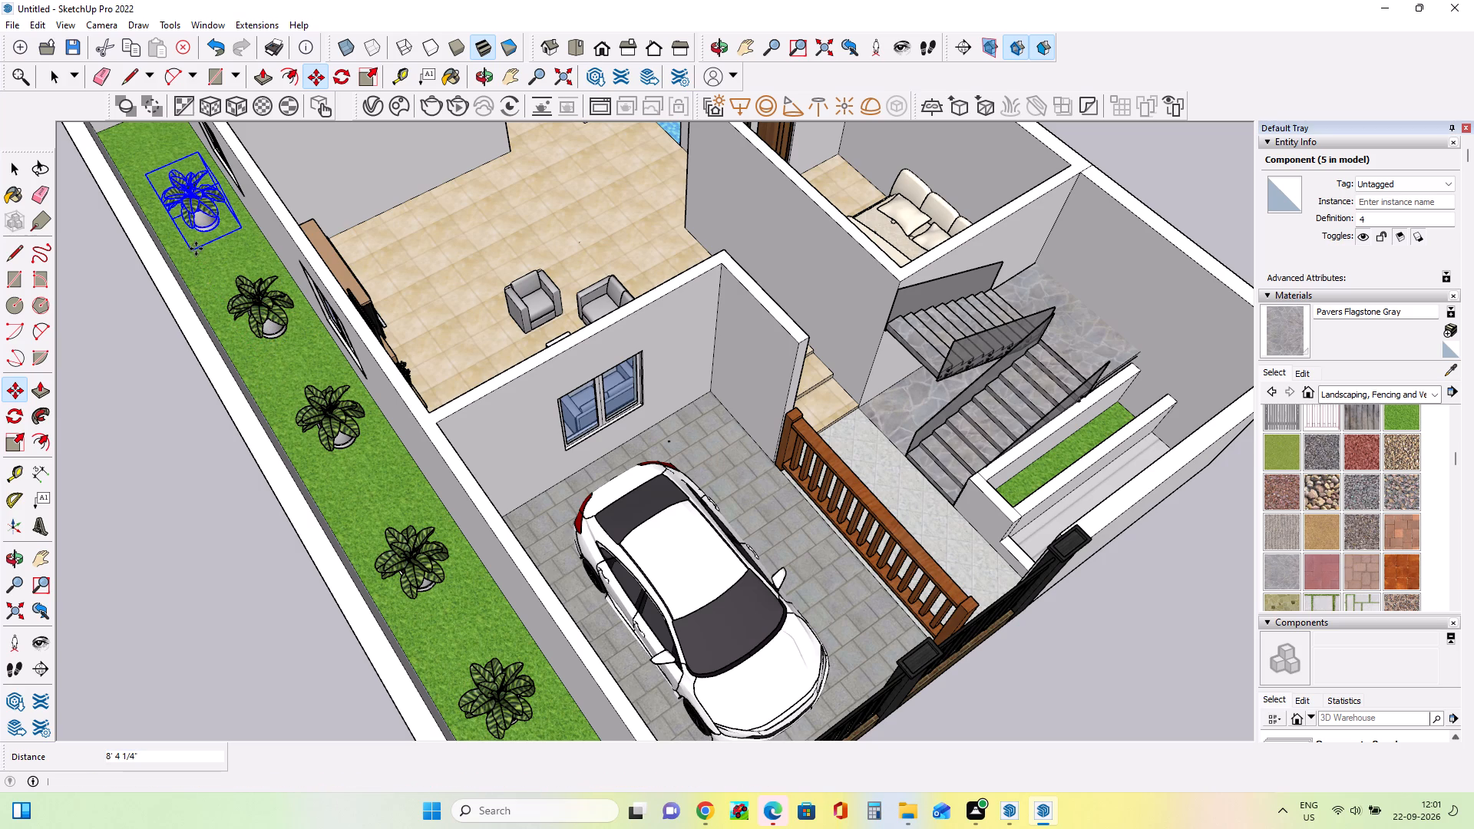
pyautogui.click(196, 249)
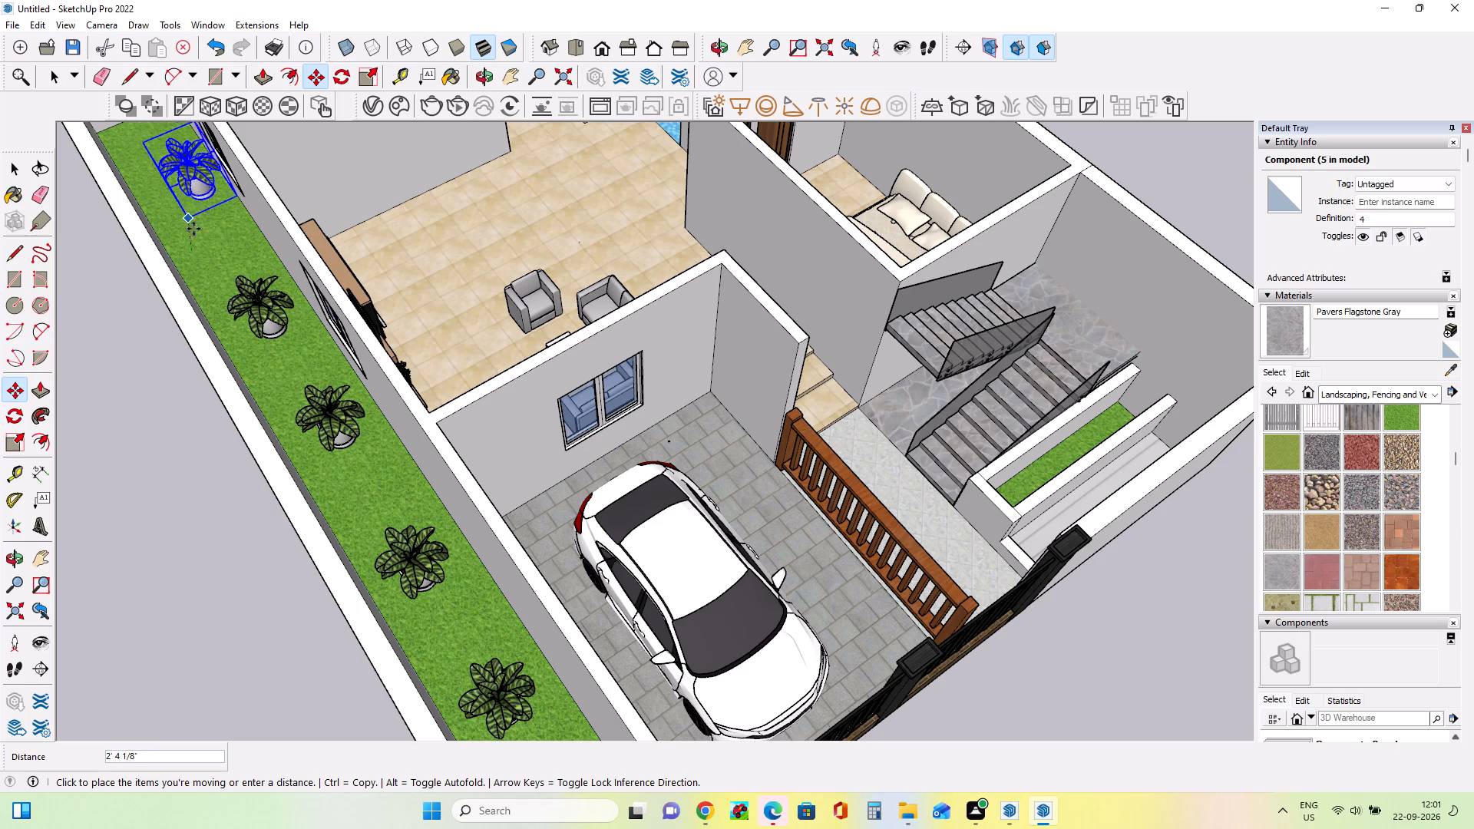
pyautogui.click(194, 269)
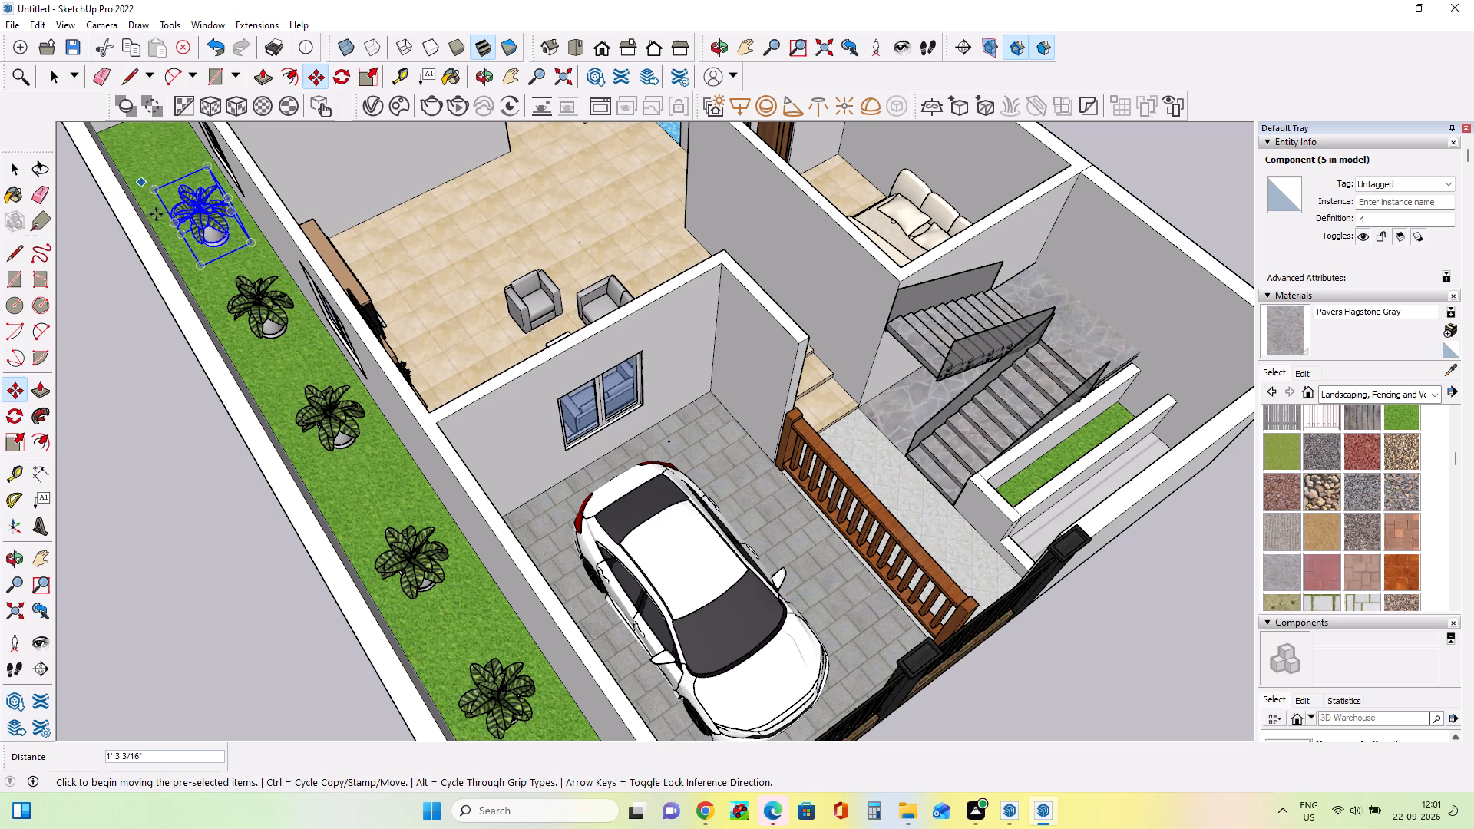
pyautogui.click(203, 263)
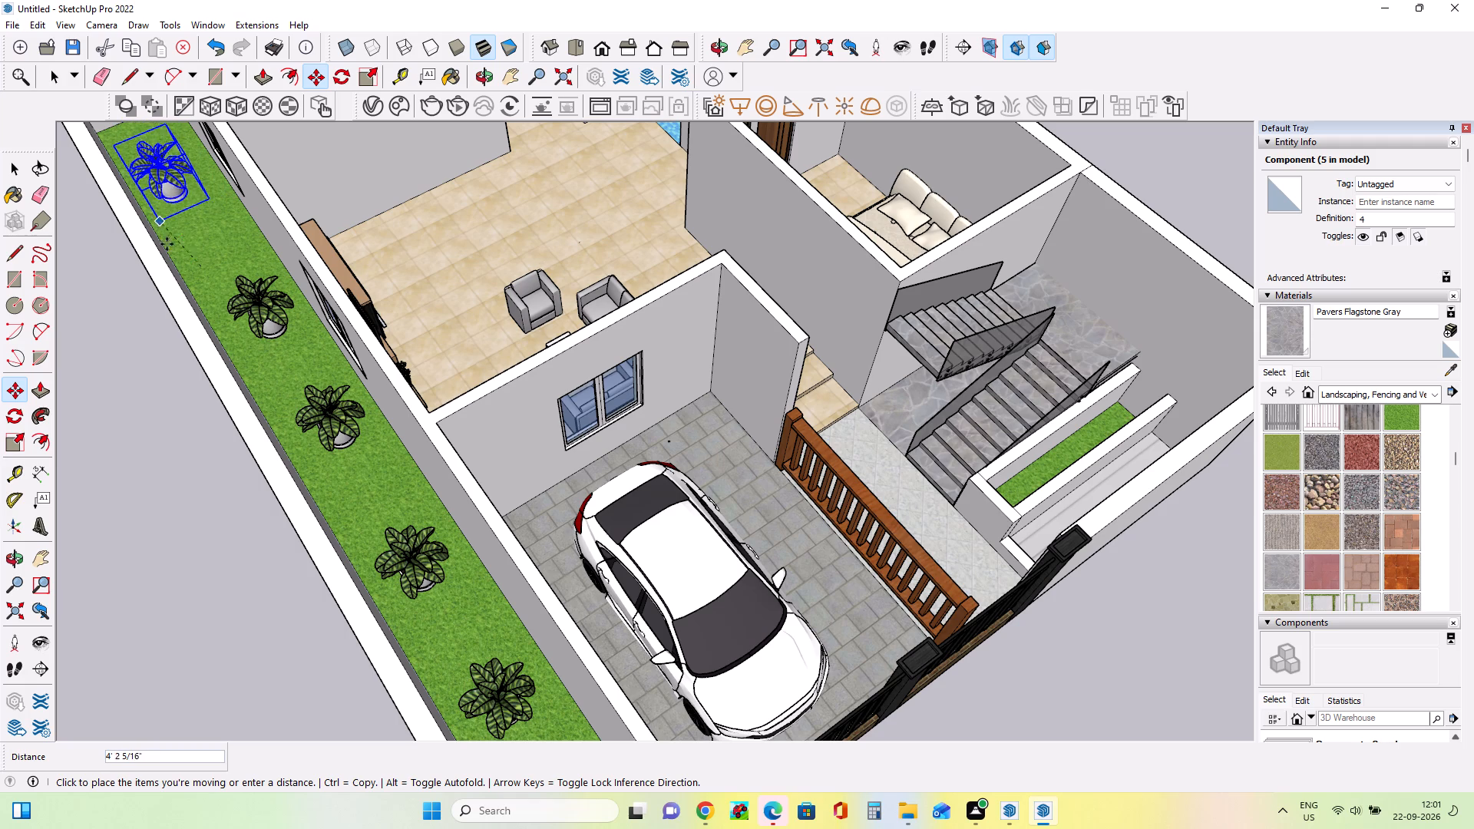
pyautogui.doubleClick(201, 249)
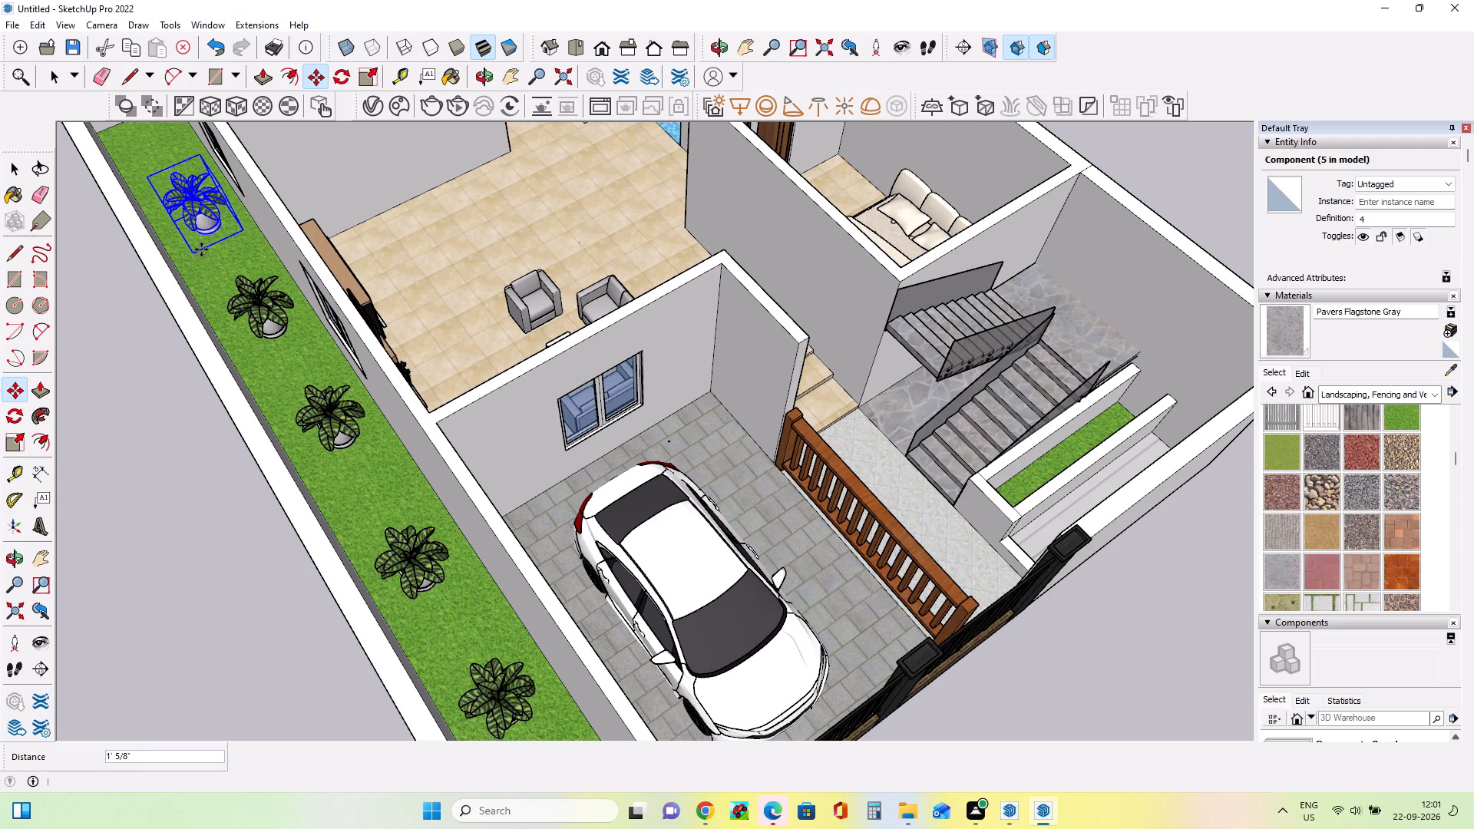
# Move the rearmost potted plant farther back along the grass strip, away from the plant beside the living room wall.
pyautogui.moveTo(236, 301); pyautogui.dragTo(246, 209, button='middle')
pyautogui.scroll(2, 243, 257)
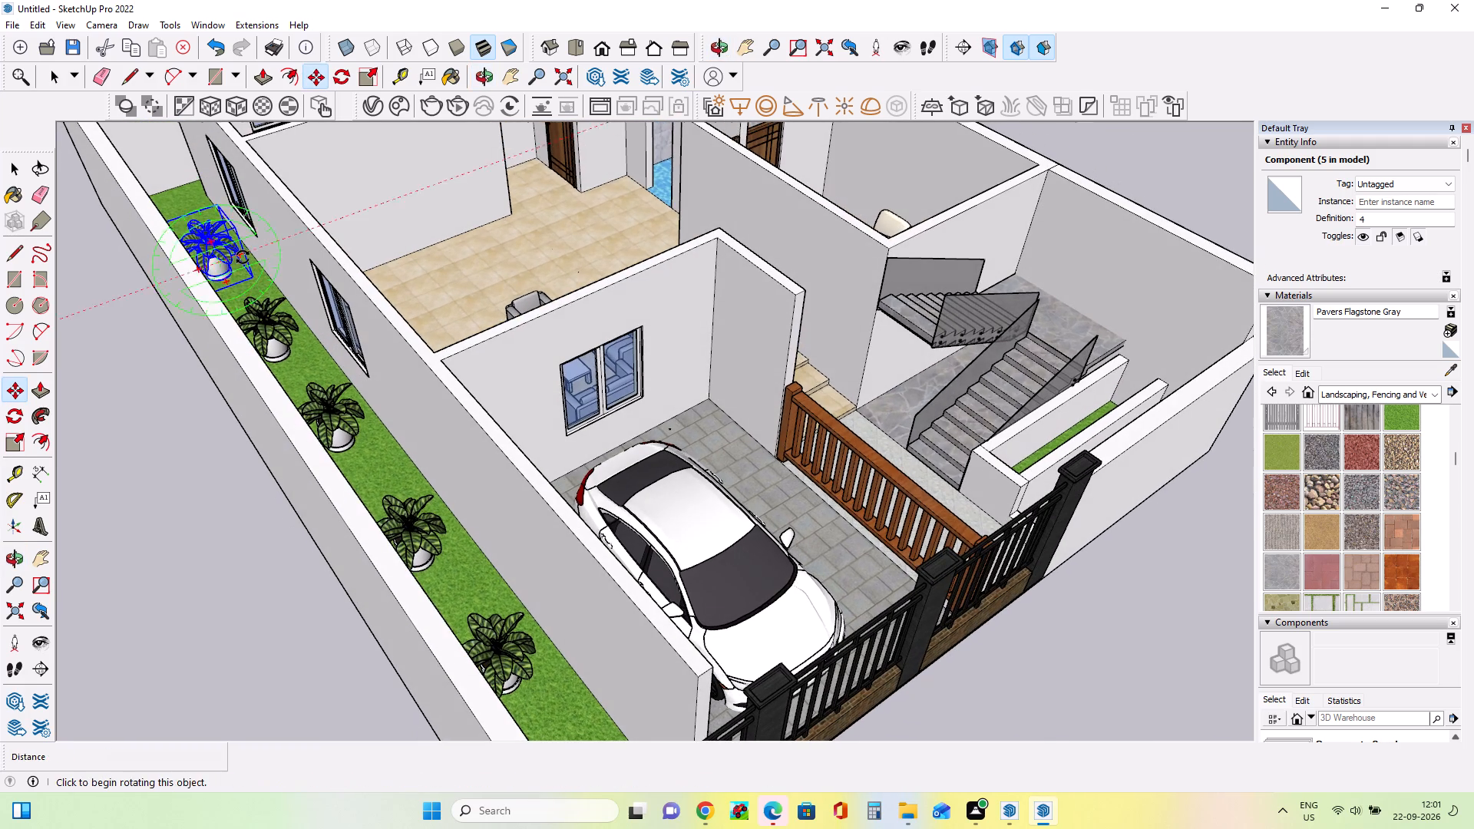
pyautogui.scroll(1, 243, 257)
pyautogui.moveTo(342, 388); pyautogui.dragTo(290, 385, button='middle')
pyautogui.moveTo(261, 385); pyautogui.dragTo(228, 384, button='middle')
pyautogui.scroll(3, 306, 247)
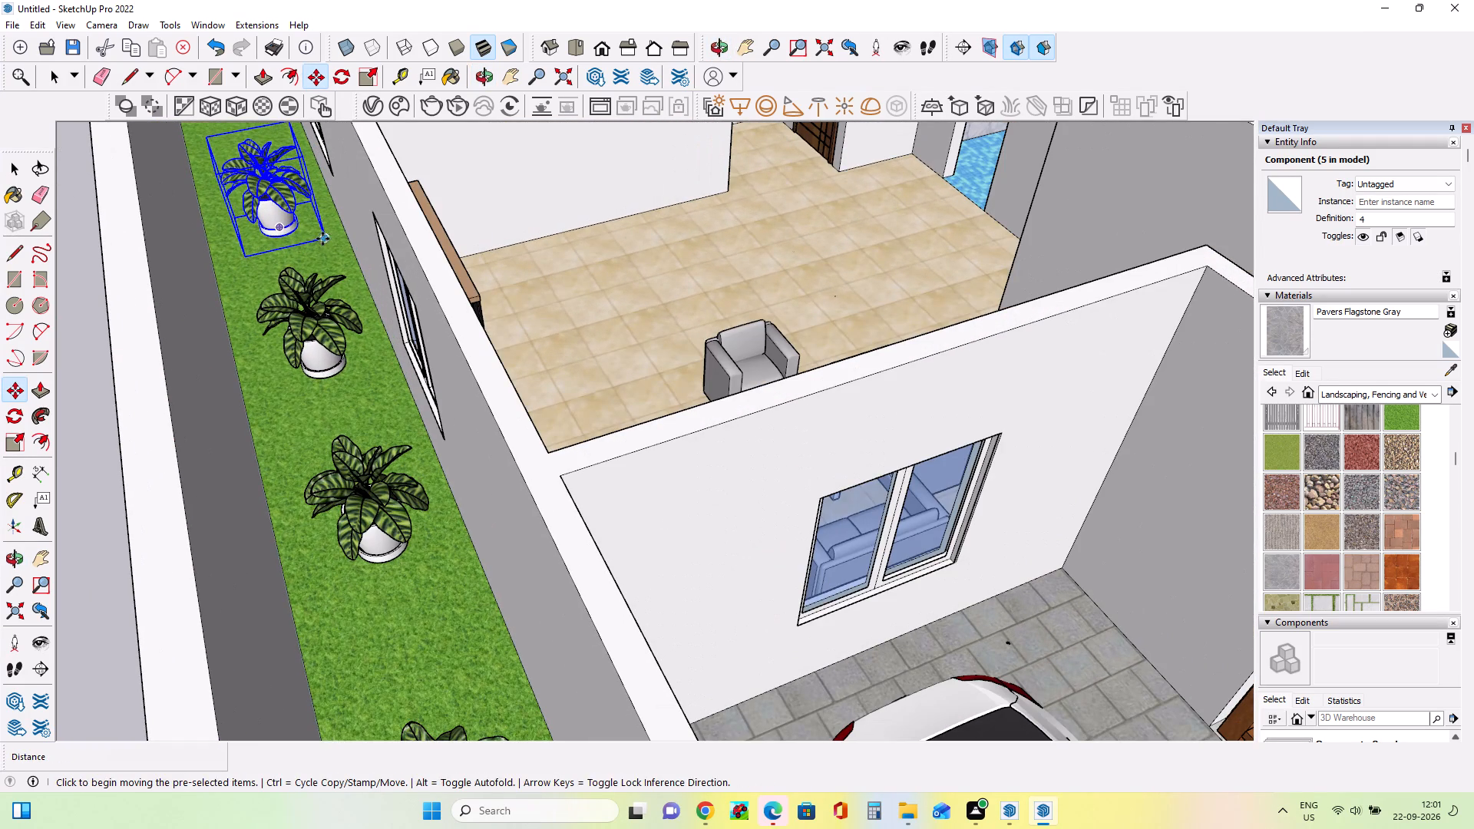
pyautogui.click(332, 236)
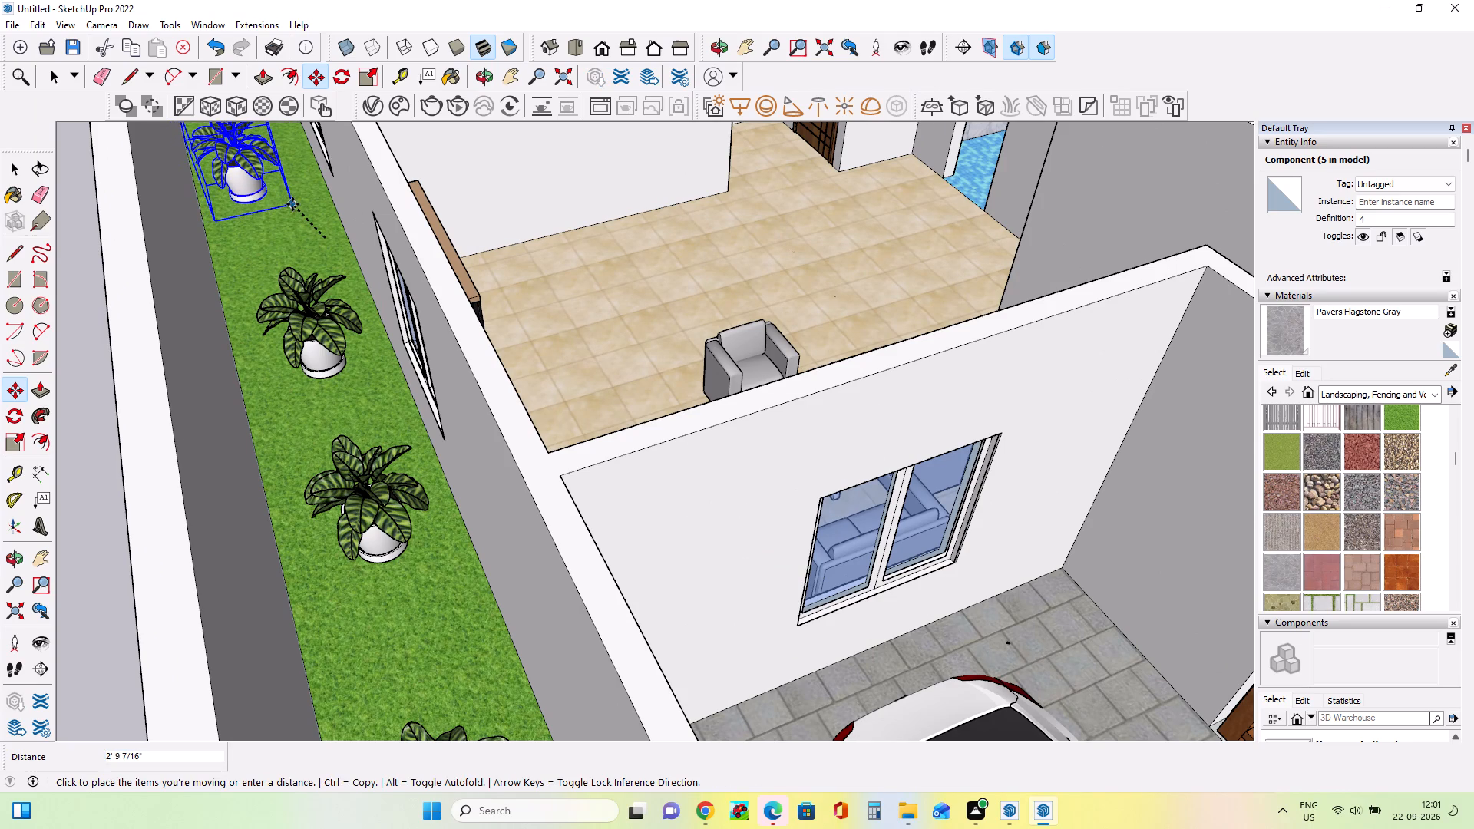
pyautogui.click(302, 167)
pyautogui.rightClick(302, 167)
pyautogui.click(302, 167)
pyautogui.scroll(-3, 262, 201)
pyautogui.scroll(-4, 285, 286)
pyautogui.scroll(-4, 375, 411)
pyautogui.click(80, 372)
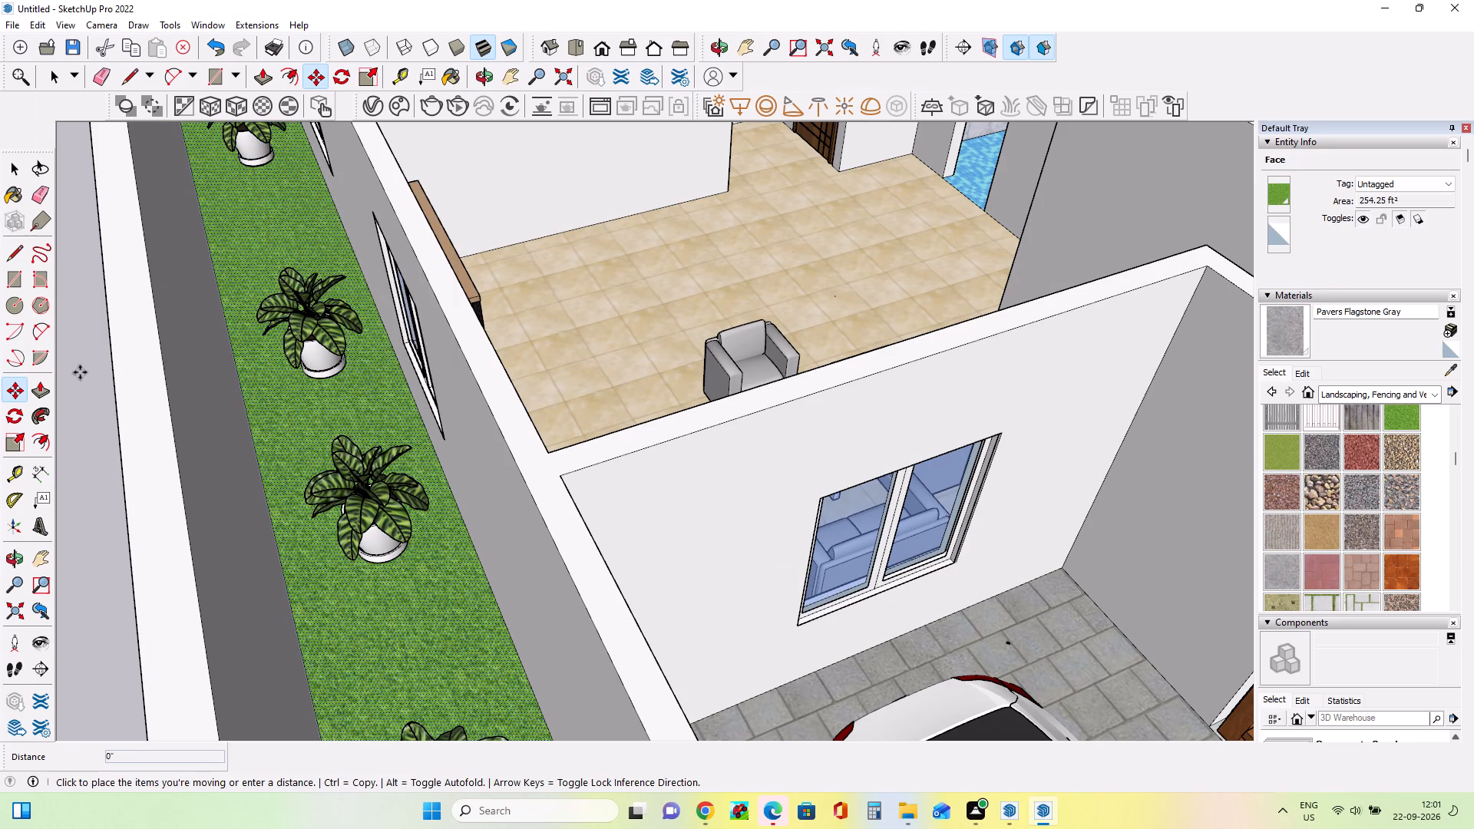
pyautogui.scroll(-4, 280, 356)
pyautogui.press('Escape')
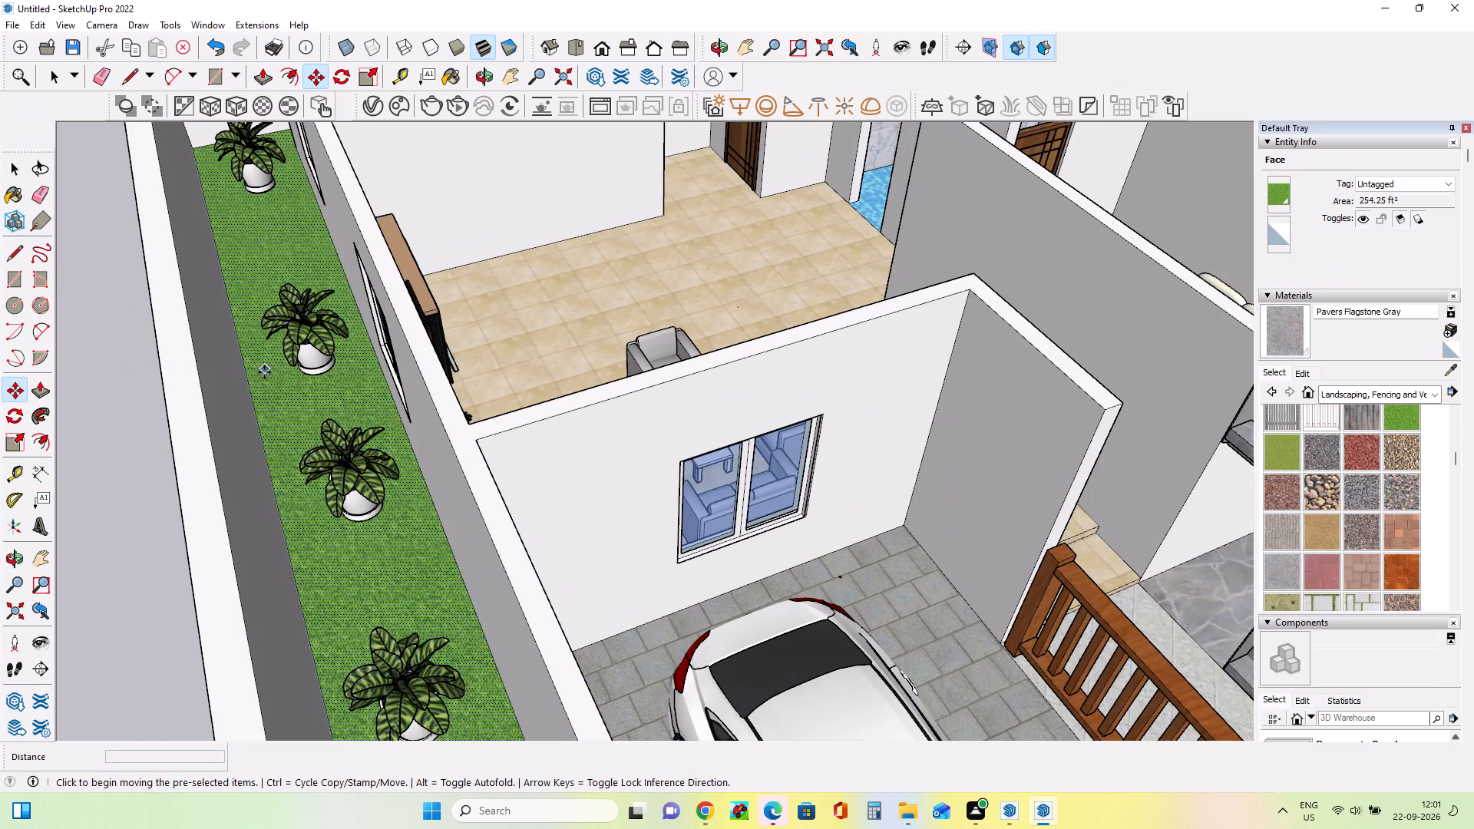
# Move the rearmost potted plant about 4' 10 3/8" forward along the grass strip, closer to the other plants.
pyautogui.scroll(-12, 267, 361)
pyautogui.moveTo(280, 372); pyautogui.dragTo(295, 407, button='middle')
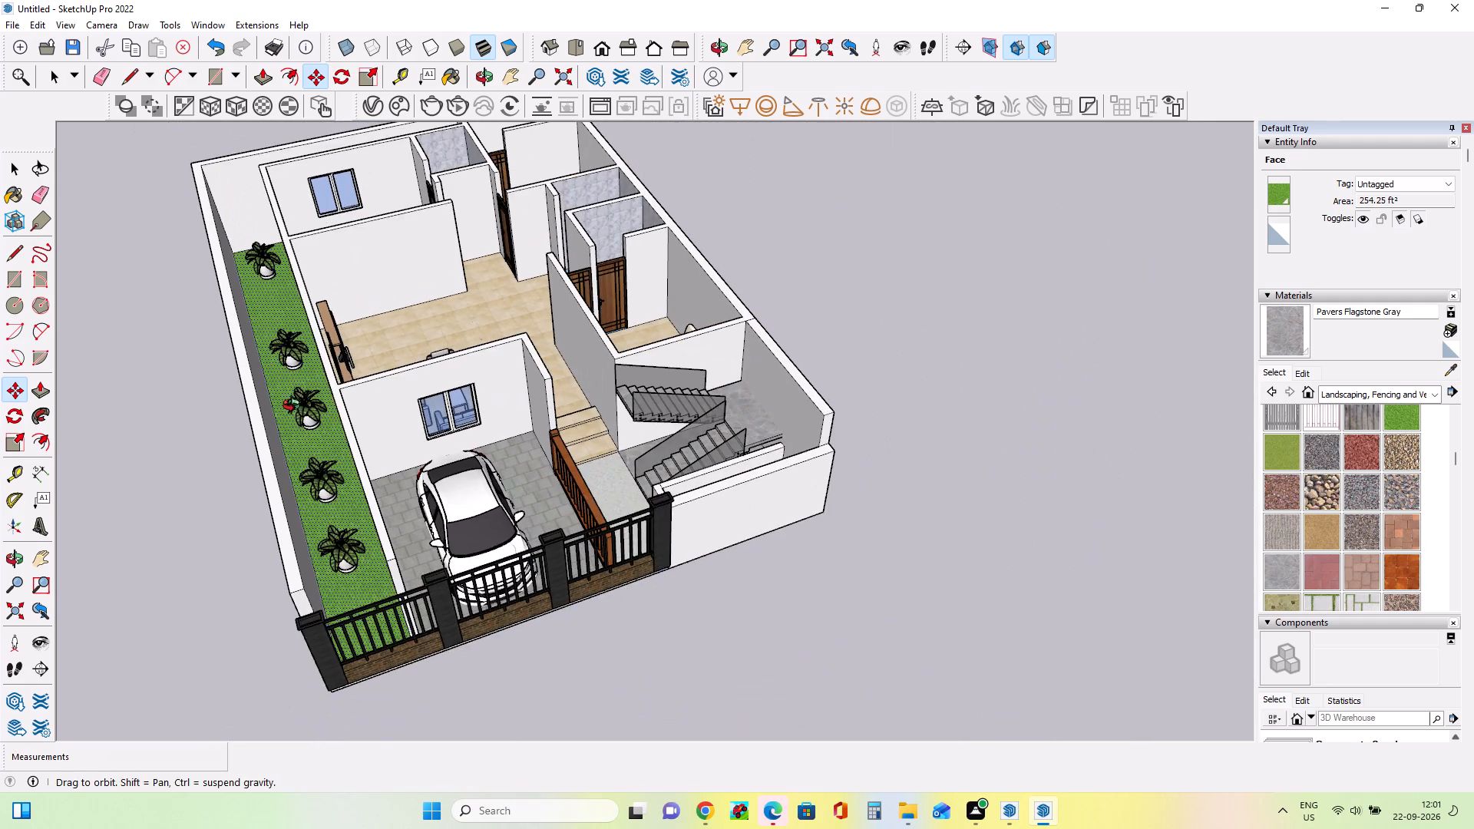
pyautogui.moveTo(295, 407); pyautogui.dragTo(306, 452, button='middle')
pyautogui.scroll(-1, 300, 432)
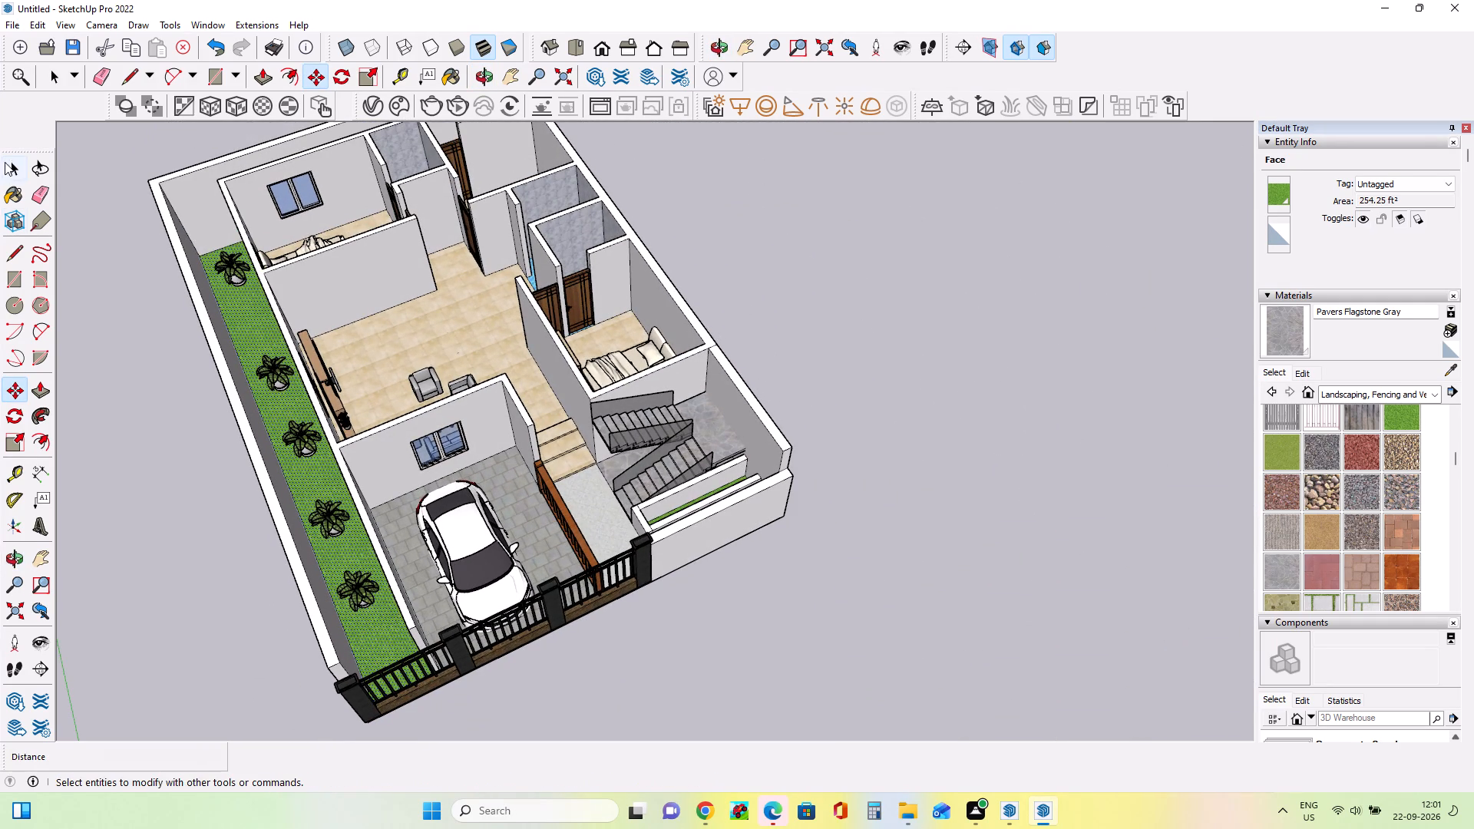
pyautogui.click(19, 176)
pyautogui.click(228, 272)
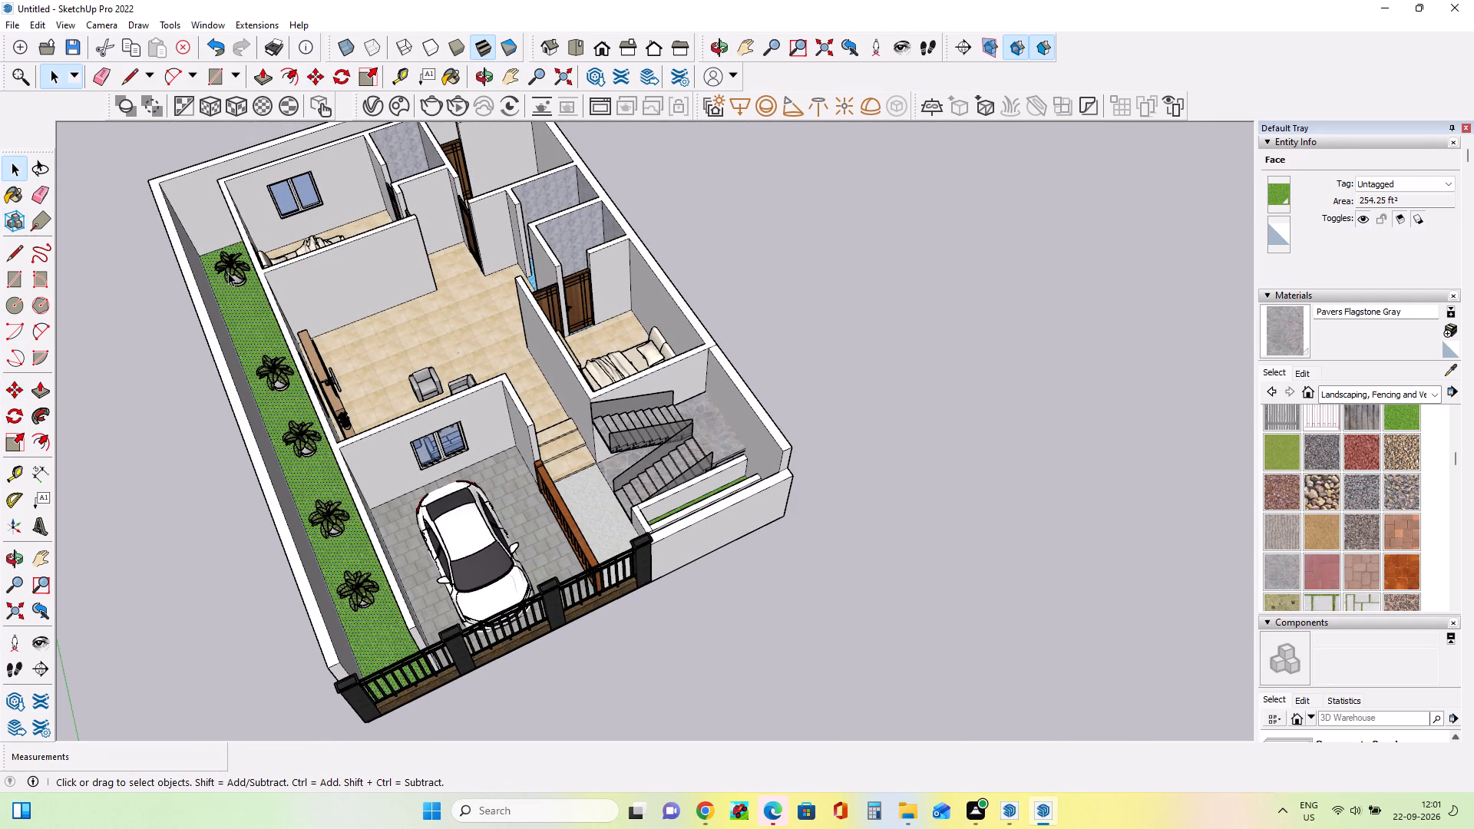
pyautogui.tripleClick(230, 289)
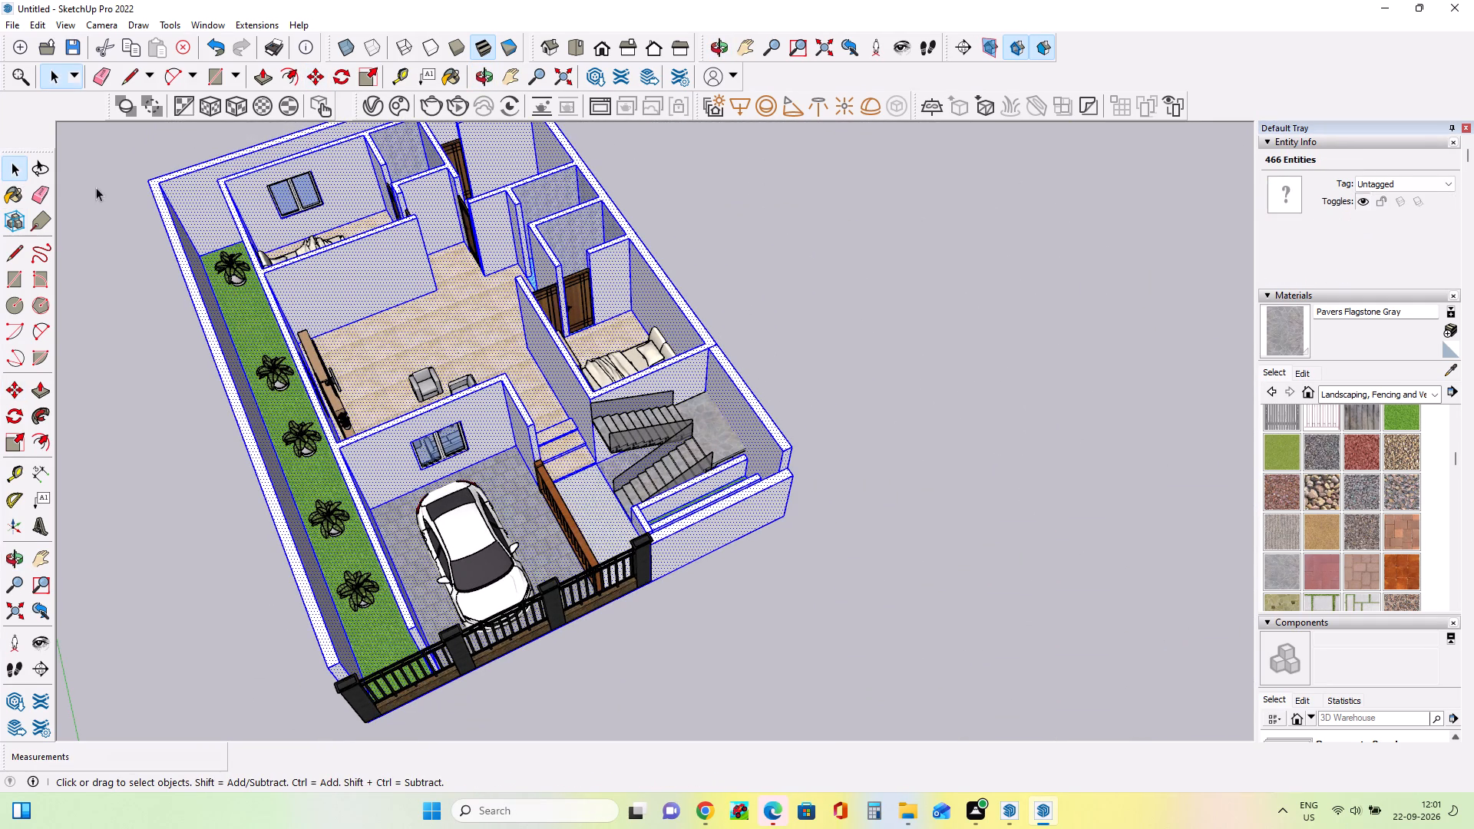
pyautogui.click(15, 172)
pyautogui.click(164, 294)
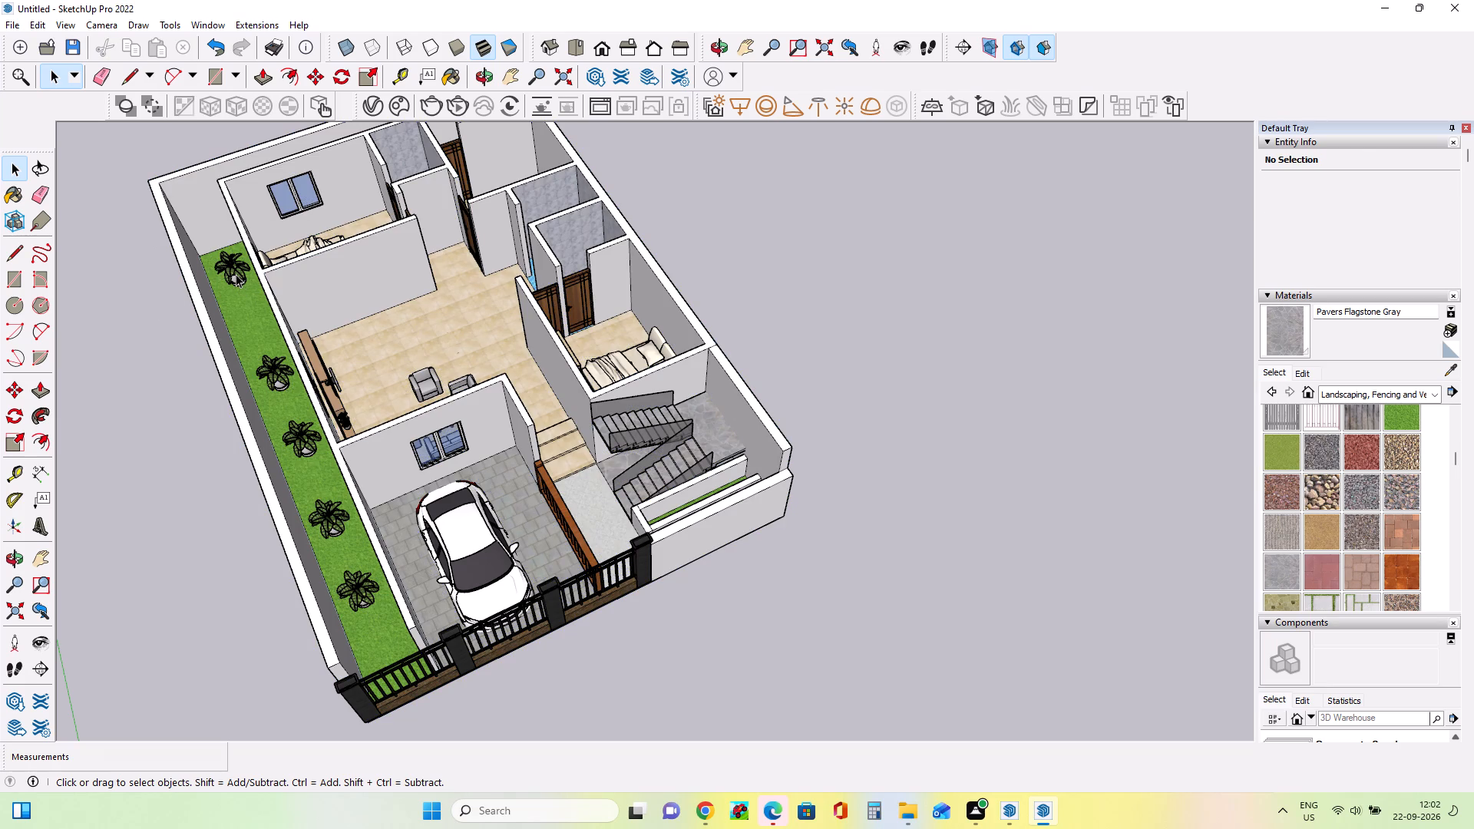
pyautogui.click(236, 274)
pyautogui.click(18, 392)
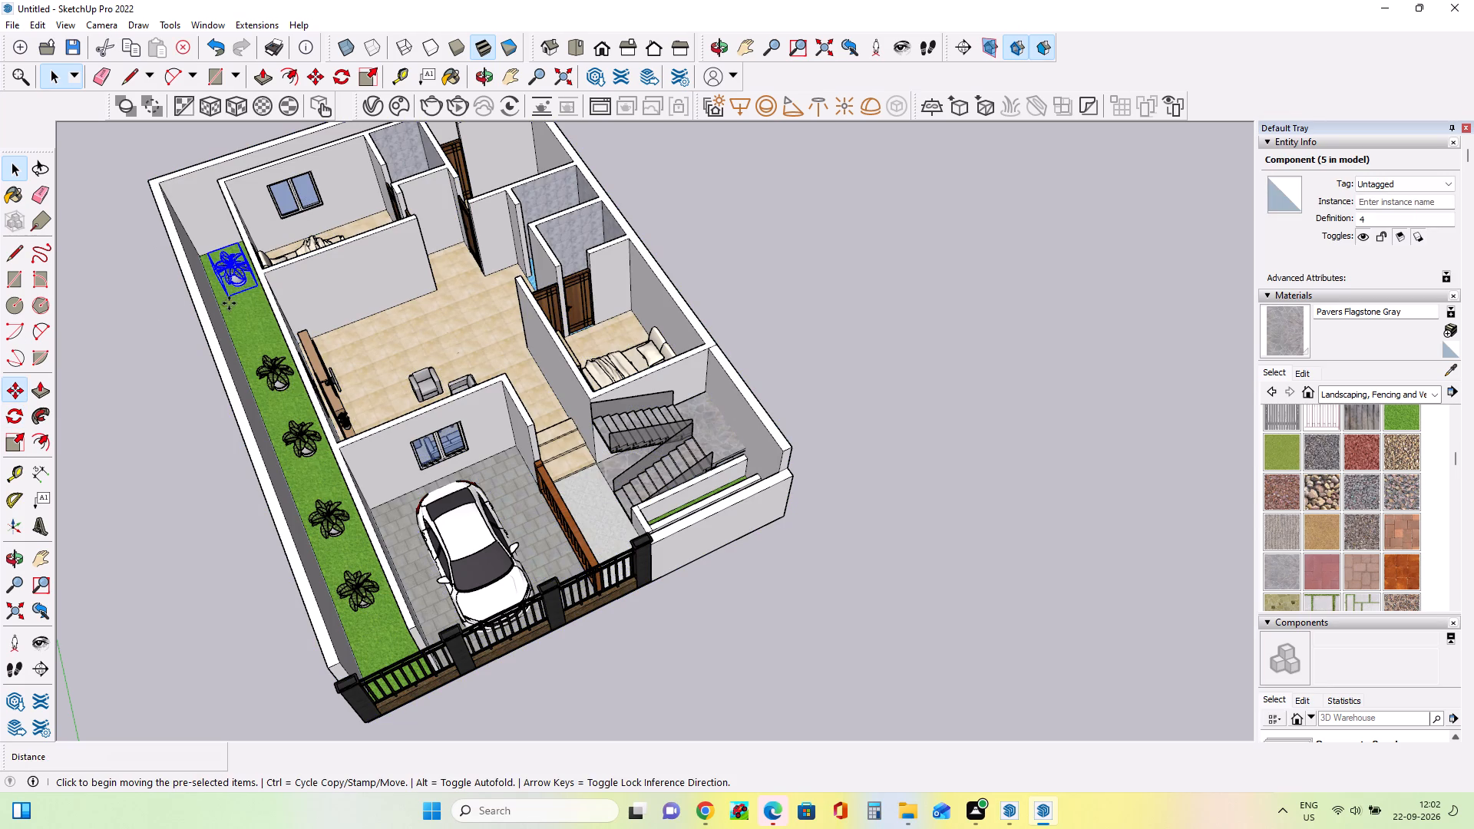
pyautogui.click(240, 296)
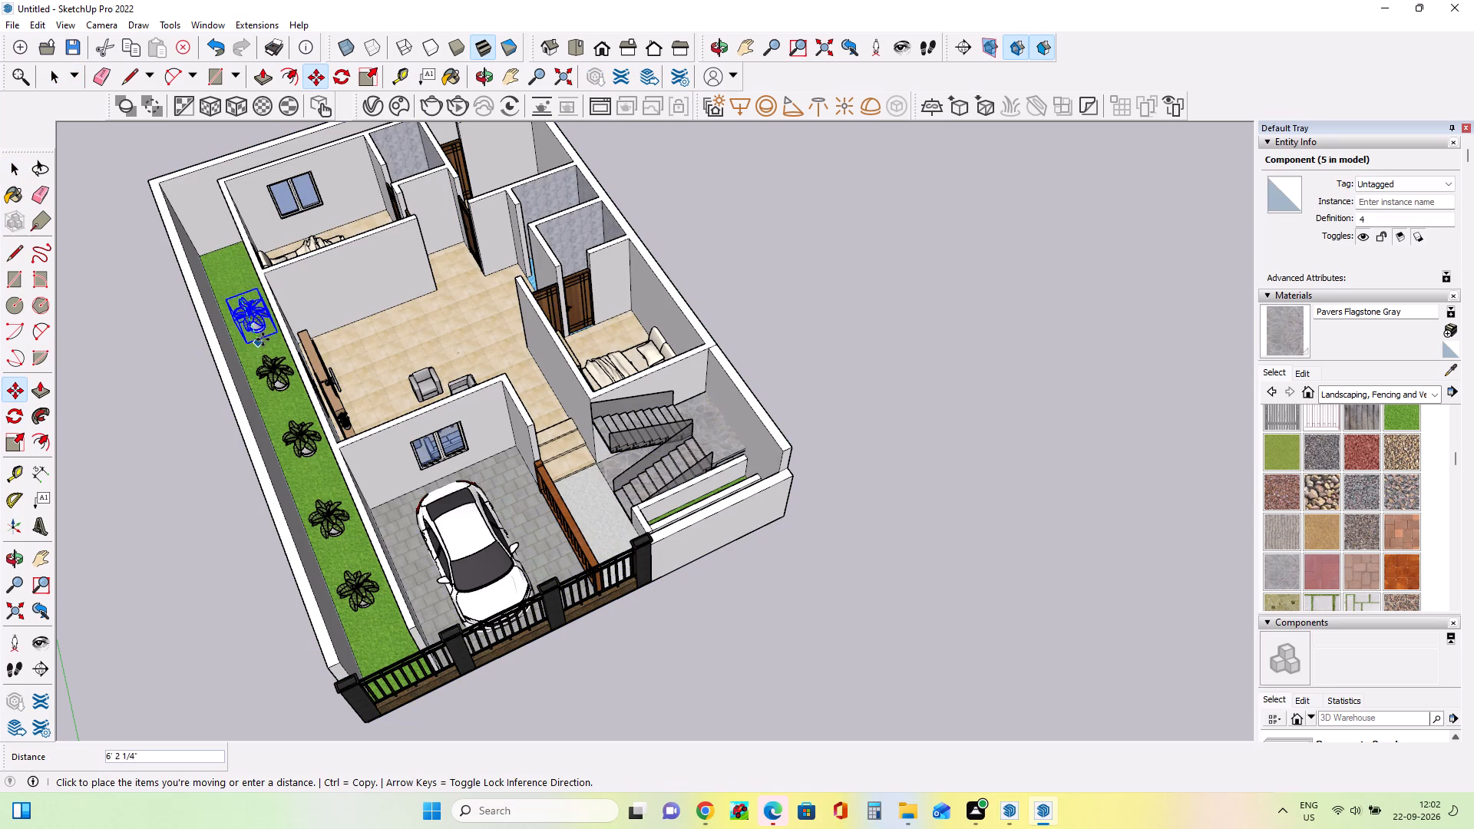
pyautogui.doubleClick(254, 332)
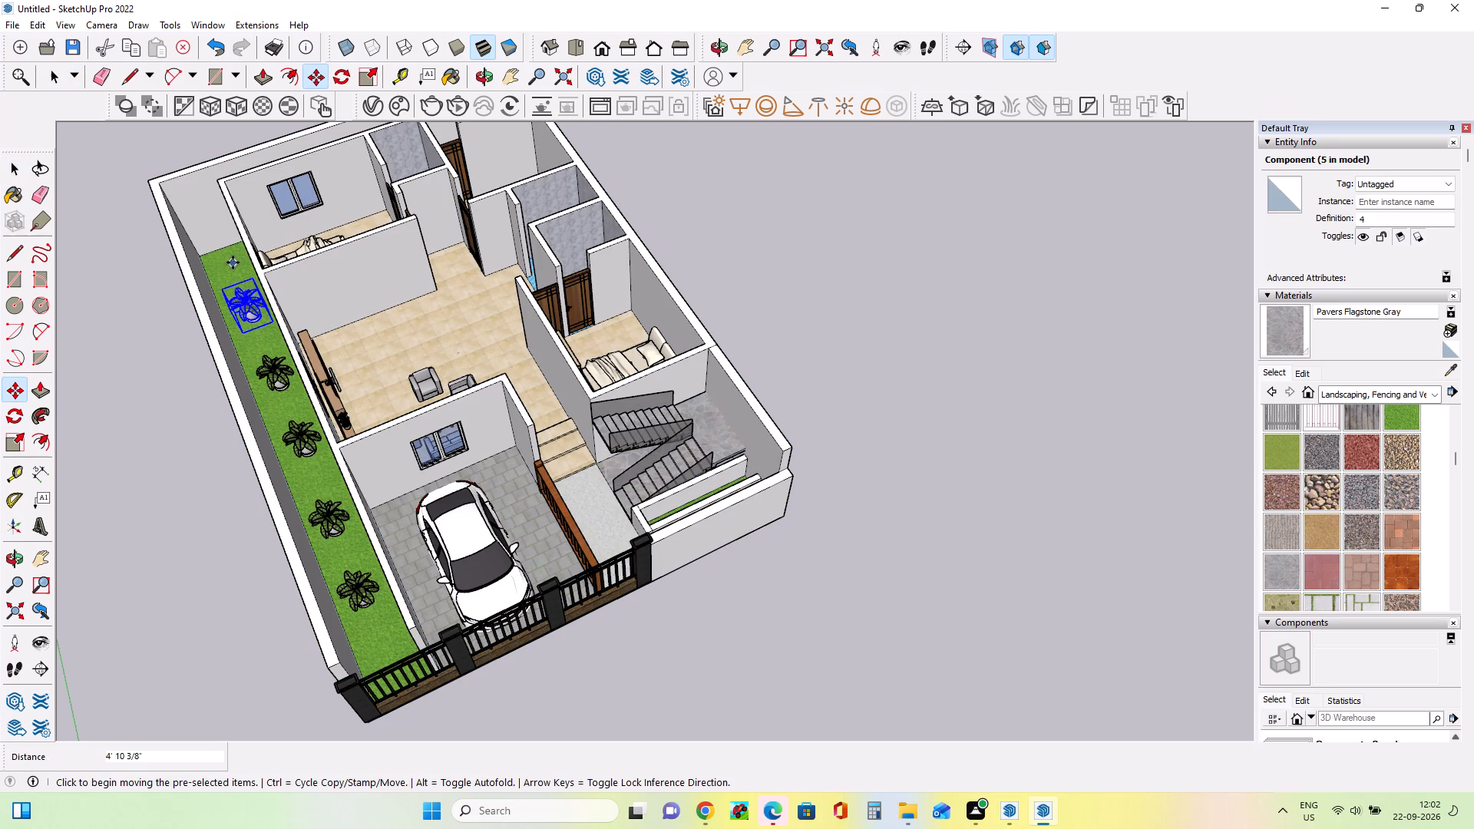
# Copy the rearmost potted plant about 6' 3 1/2" farther back to the end of the grass strip.
pyautogui.scroll(9, 240, 304)
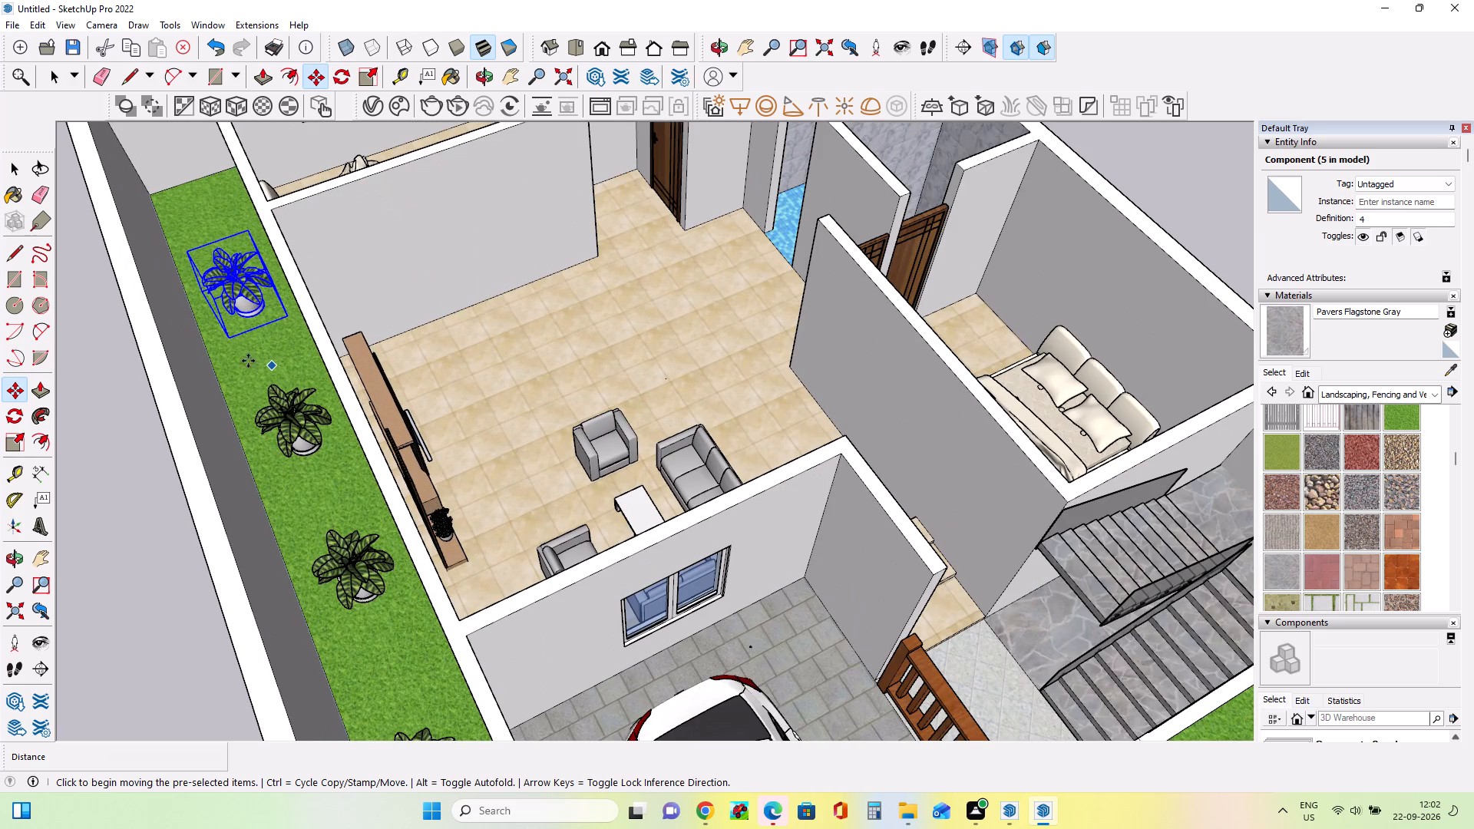
pyautogui.click(230, 338)
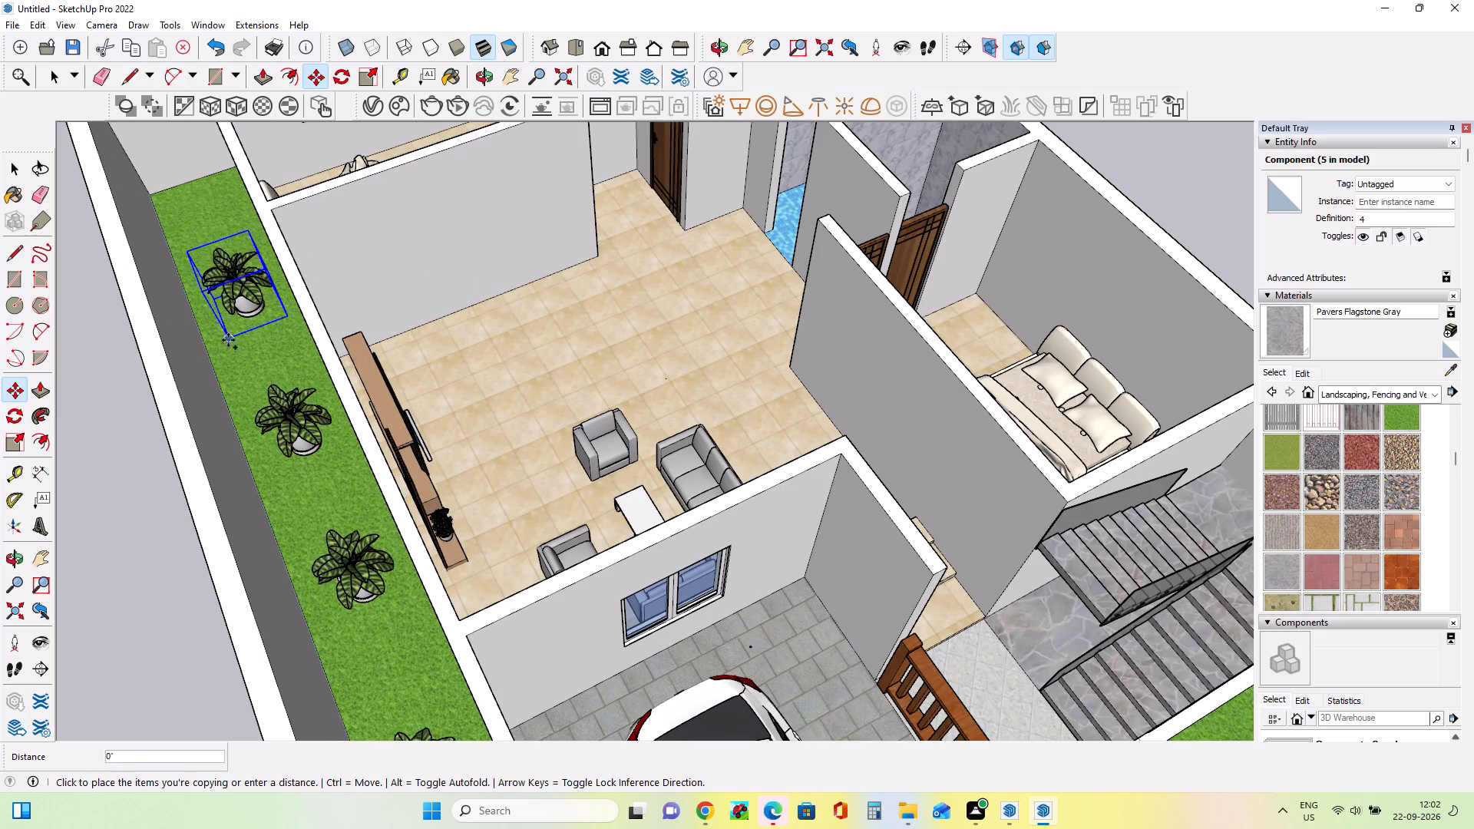
pyautogui.doubleClick(193, 249)
pyautogui.moveTo(246, 343); pyautogui.dragTo(270, 263, button='middle')
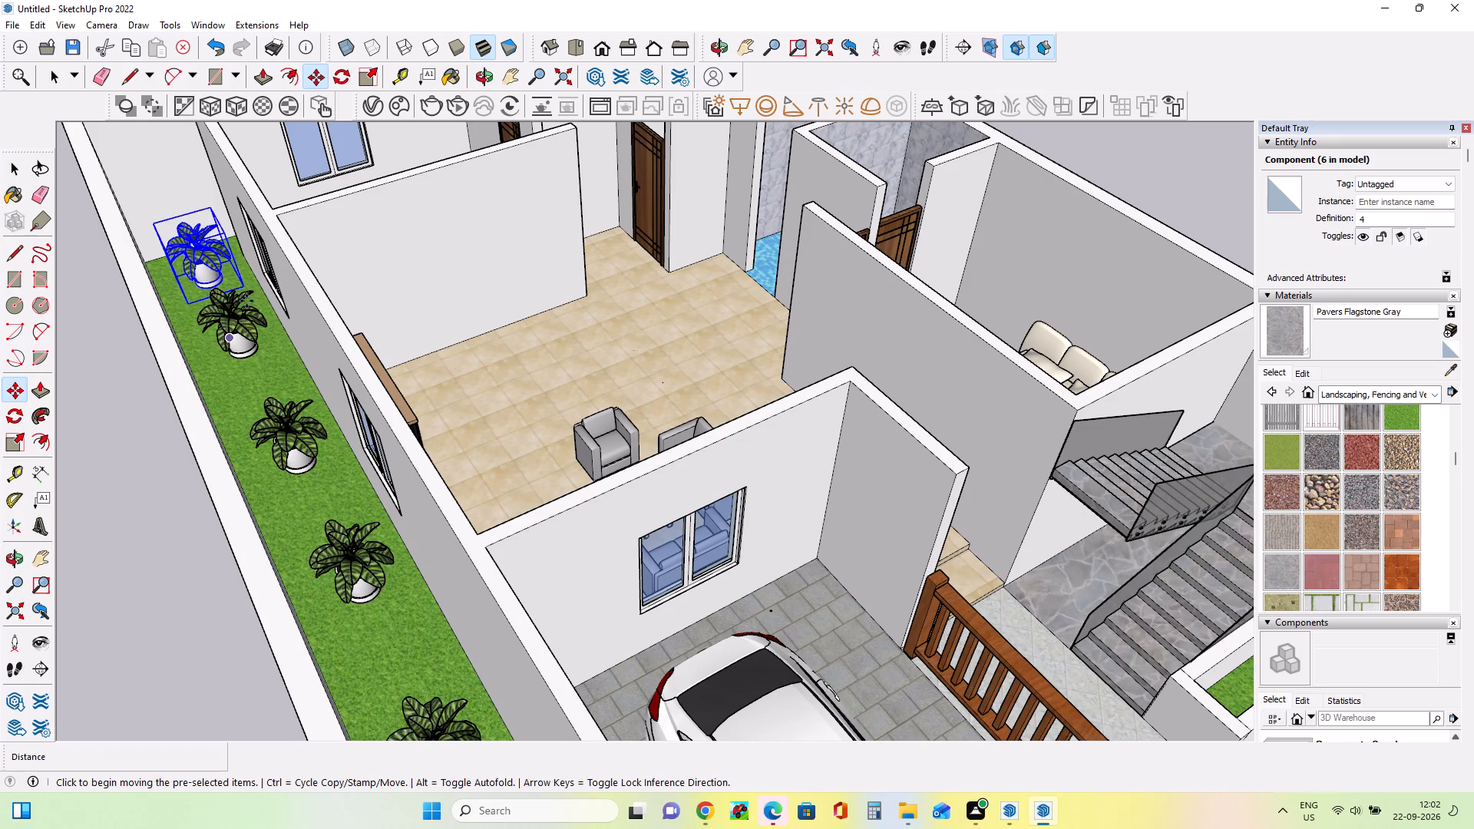
pyautogui.click(20, 173)
pyautogui.click(95, 358)
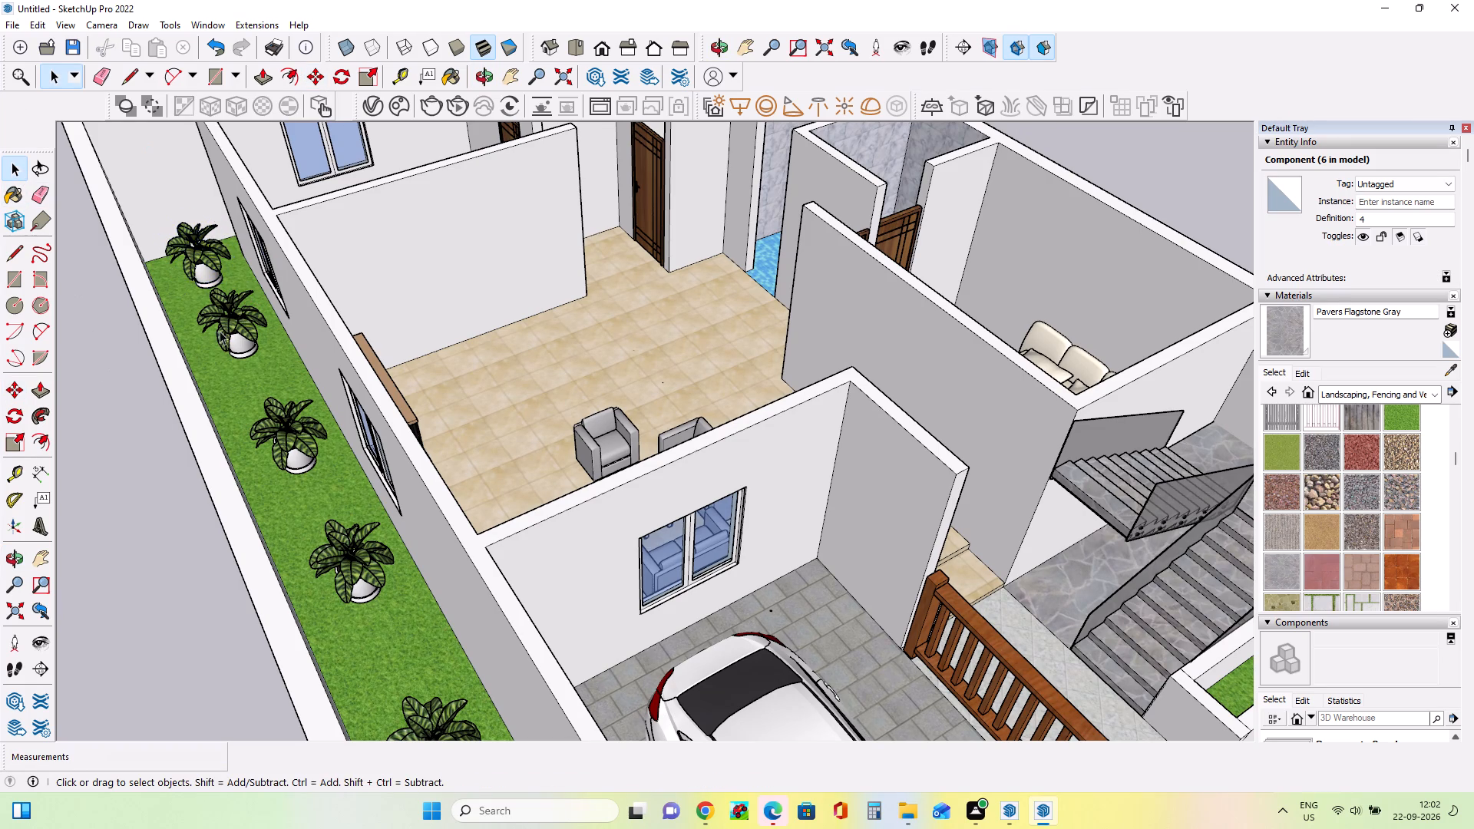
# Copy the second potted plant from the rear about 42' 3 7/8" across to the narrow grass planter beside the staircase.
pyautogui.click(233, 328)
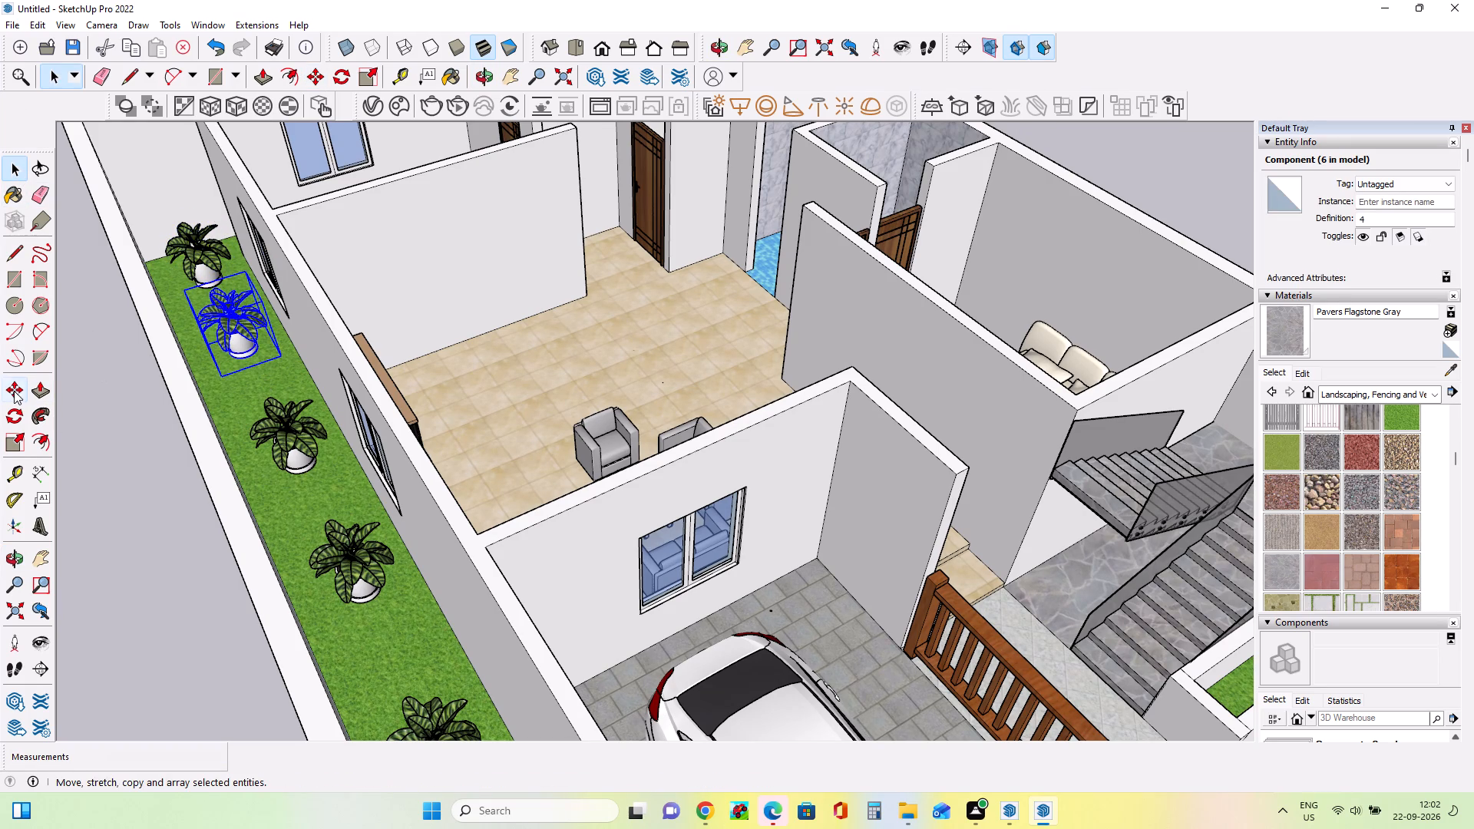
pyautogui.click(14, 391)
pyautogui.click(222, 376)
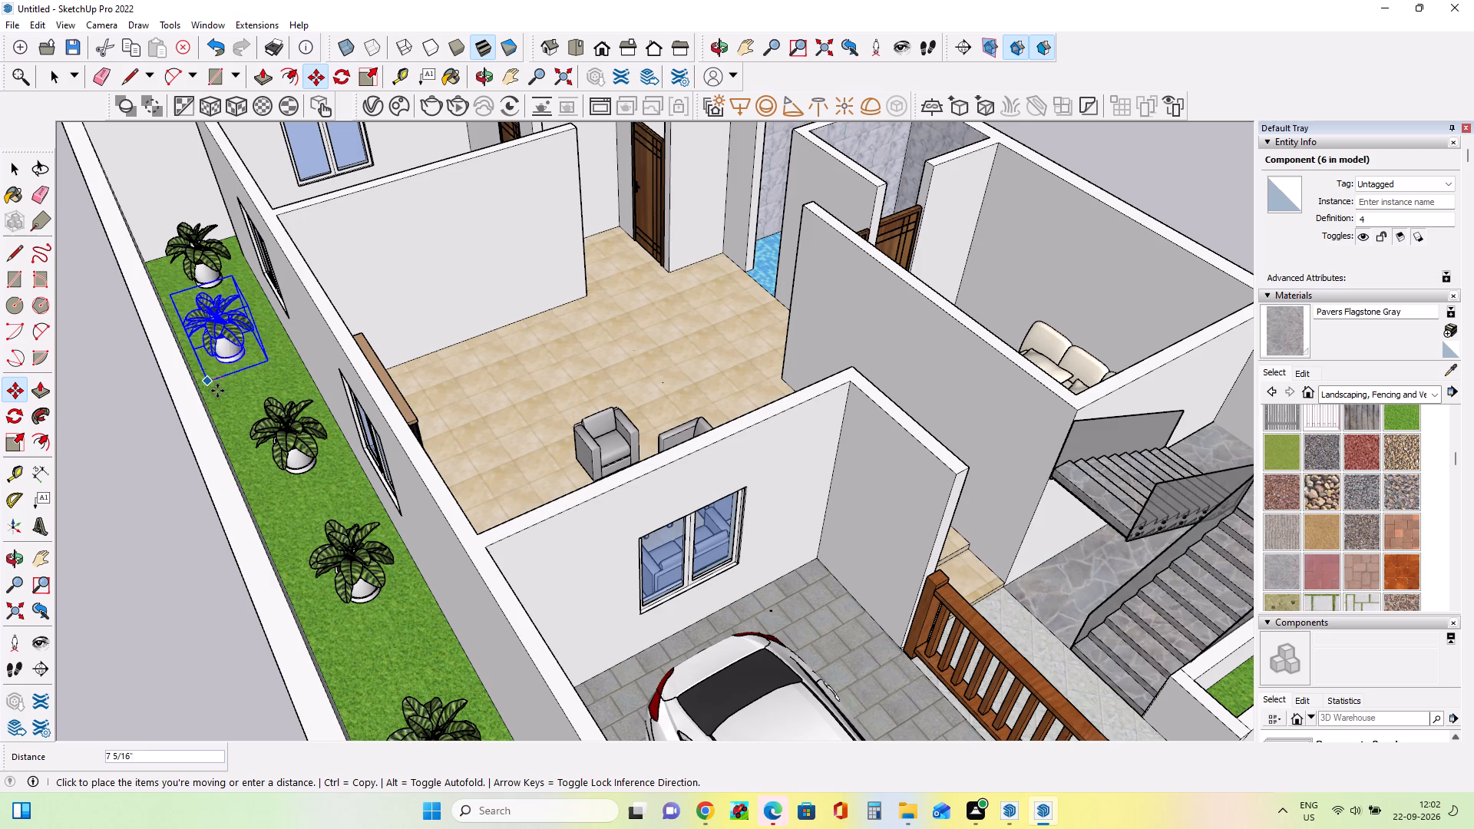
pyautogui.click(213, 384)
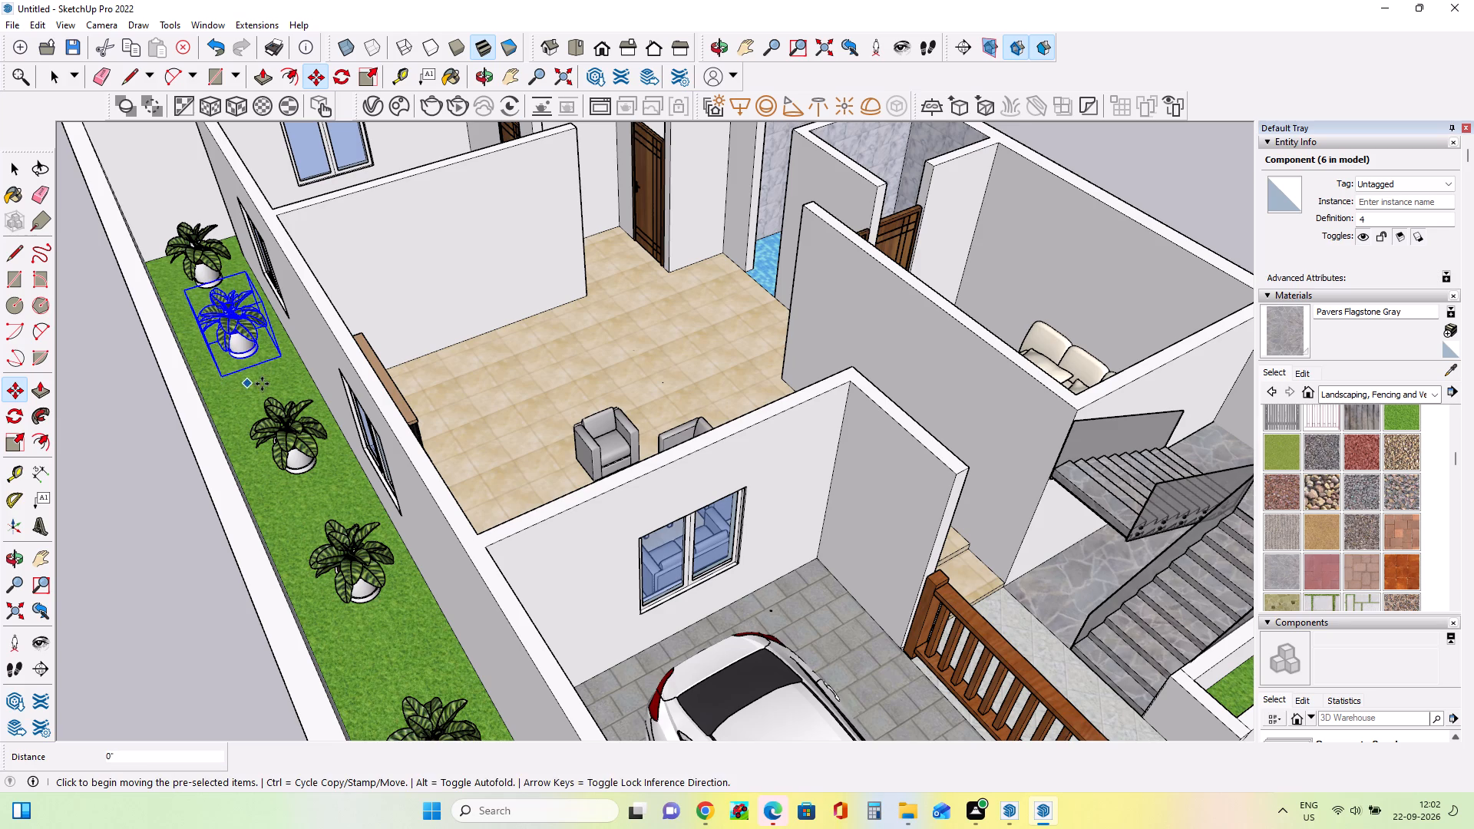
pyautogui.click(221, 375)
pyautogui.scroll(-3, 418, 398)
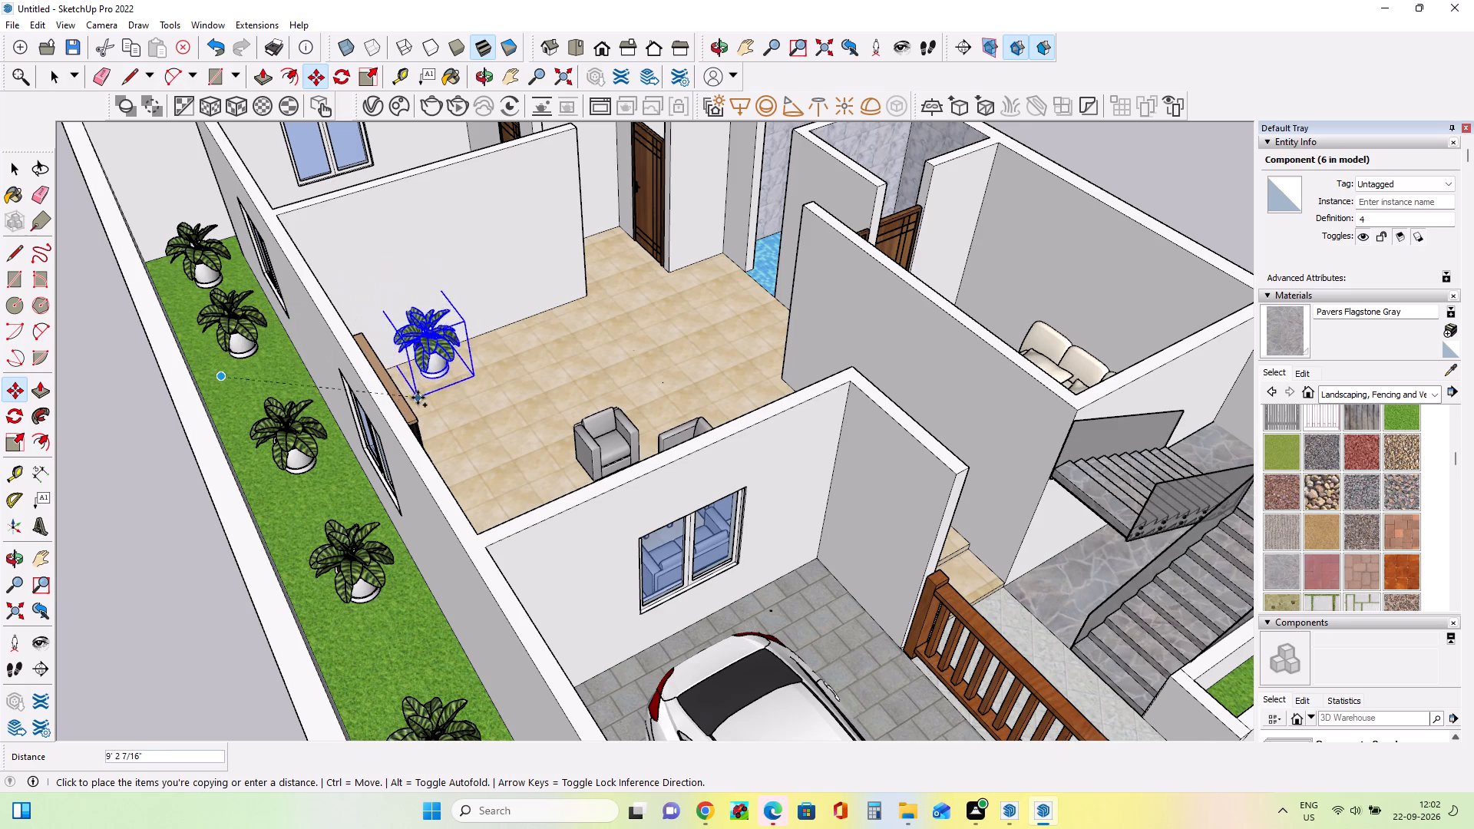
pyautogui.scroll(-5, 418, 398)
pyautogui.moveTo(868, 559); pyautogui.dragTo(767, 616, button='middle')
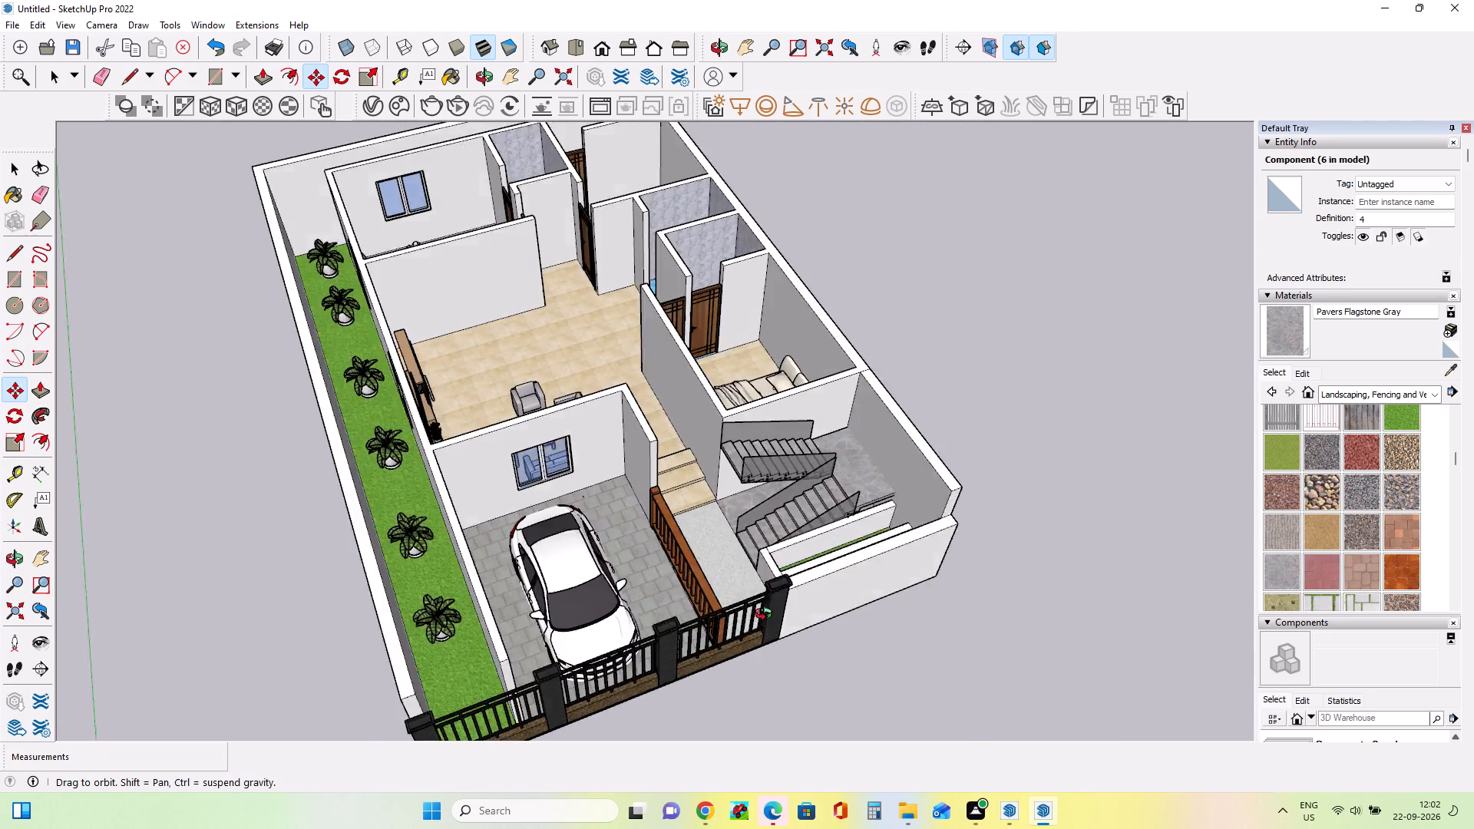
pyautogui.moveTo(767, 616); pyautogui.dragTo(707, 640, button='middle')
pyautogui.scroll(20, 752, 610)
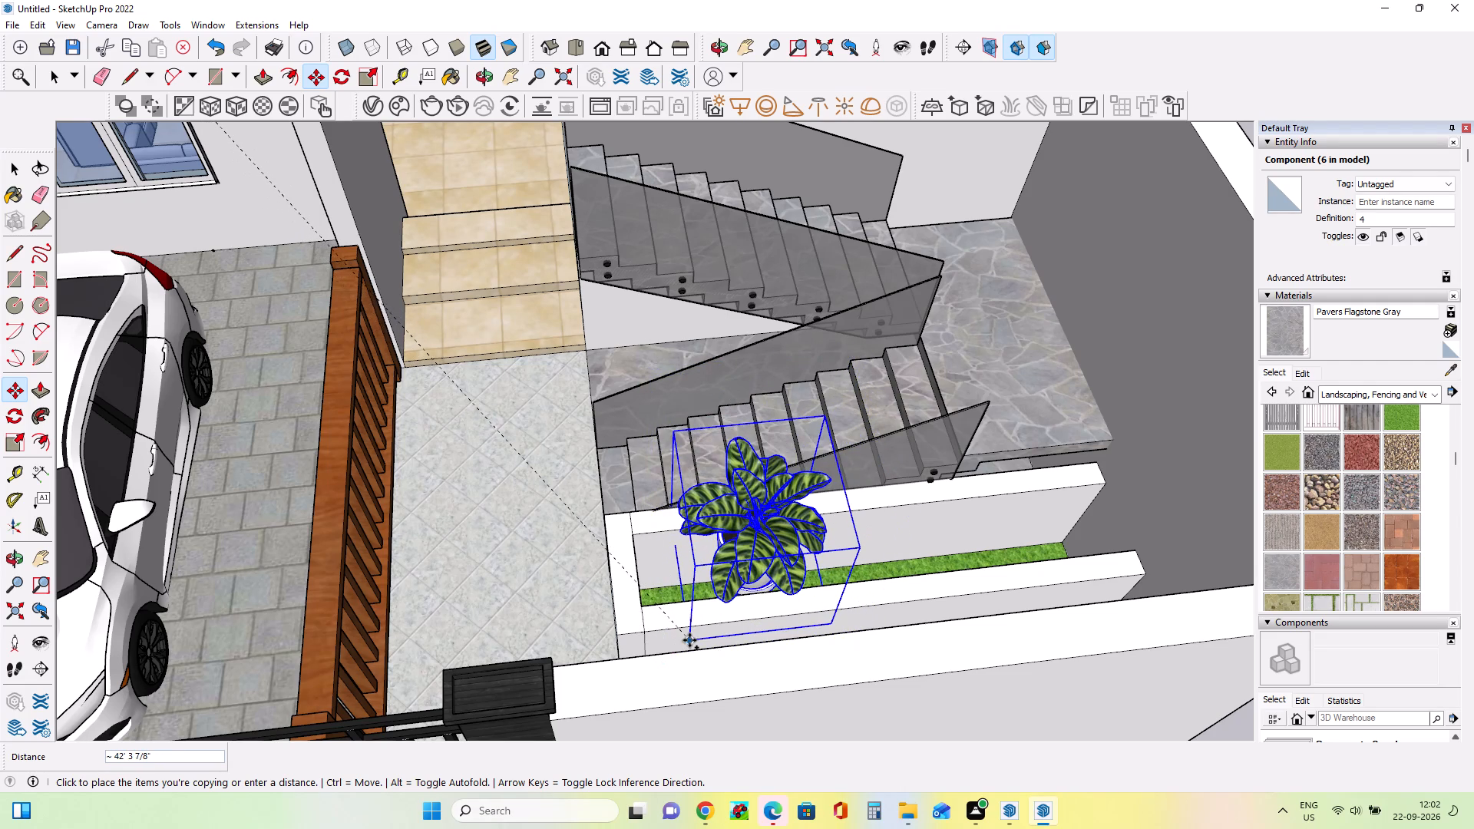
pyautogui.click(689, 640)
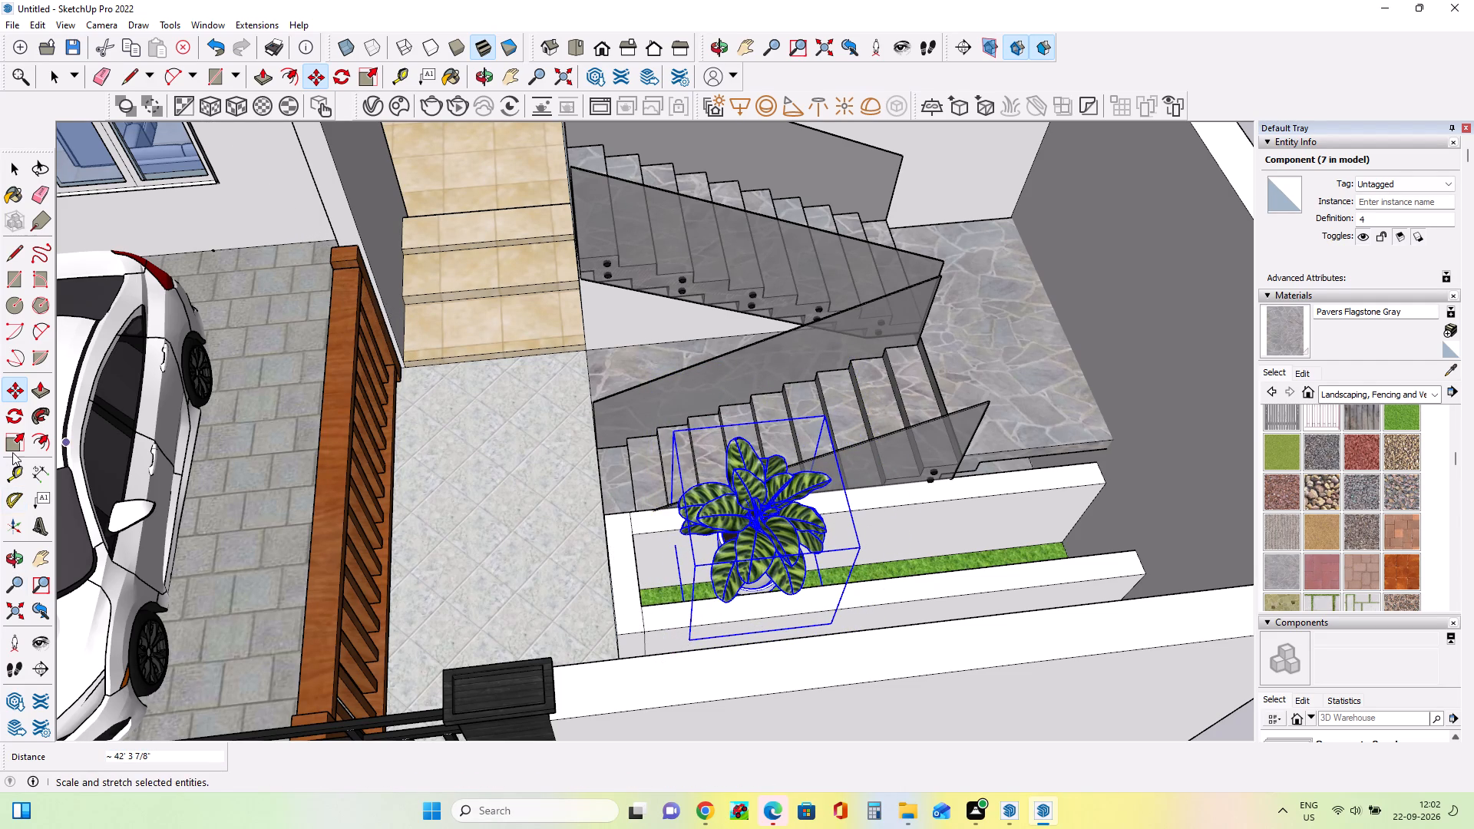
# Scale the plant at the staircase planter uniformly to 0.70, and to about 0.73 along the green axis.
pyautogui.click(12, 452)
pyautogui.click(674, 431)
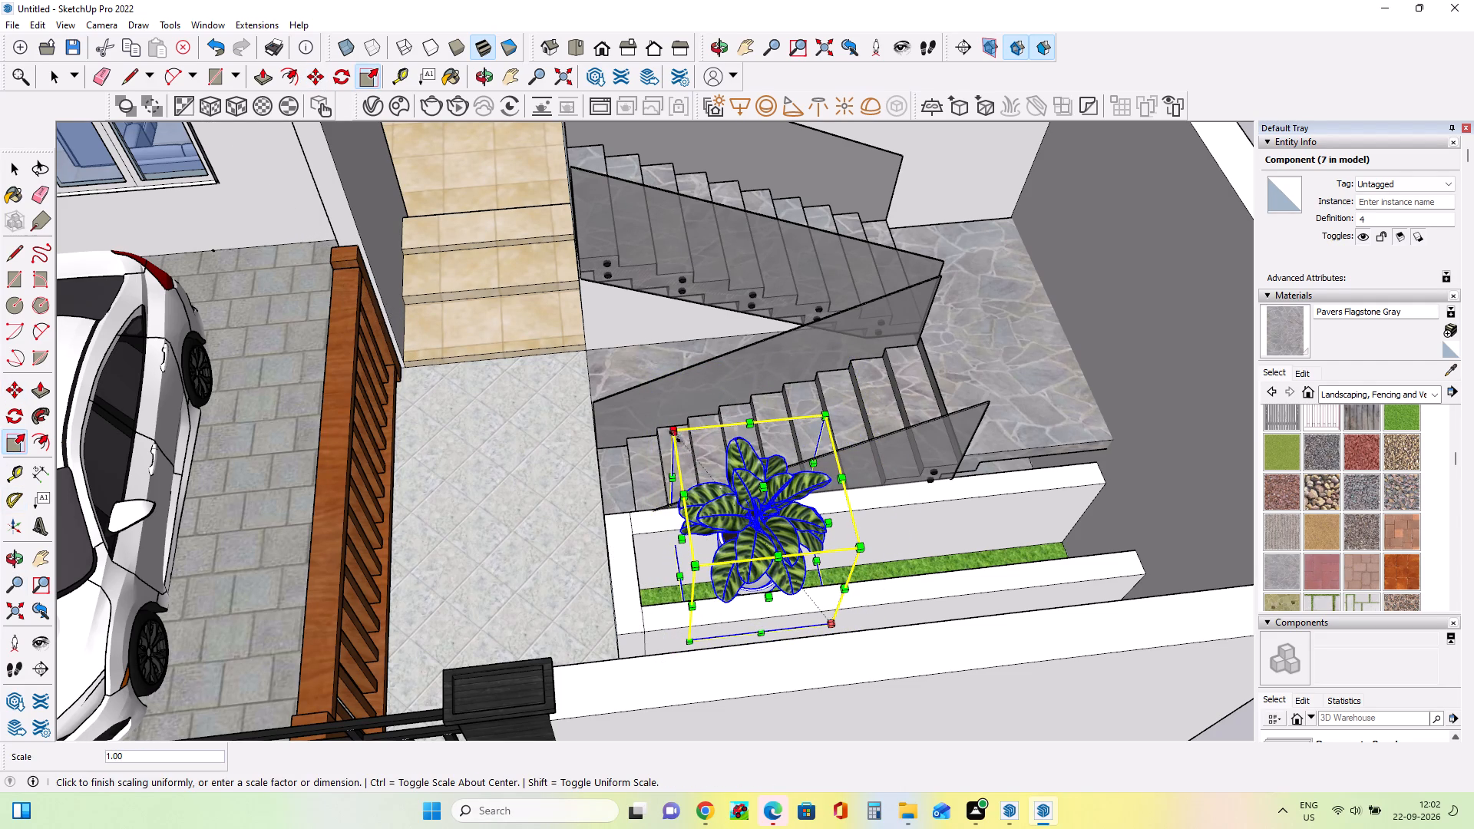
pyautogui.click(716, 500)
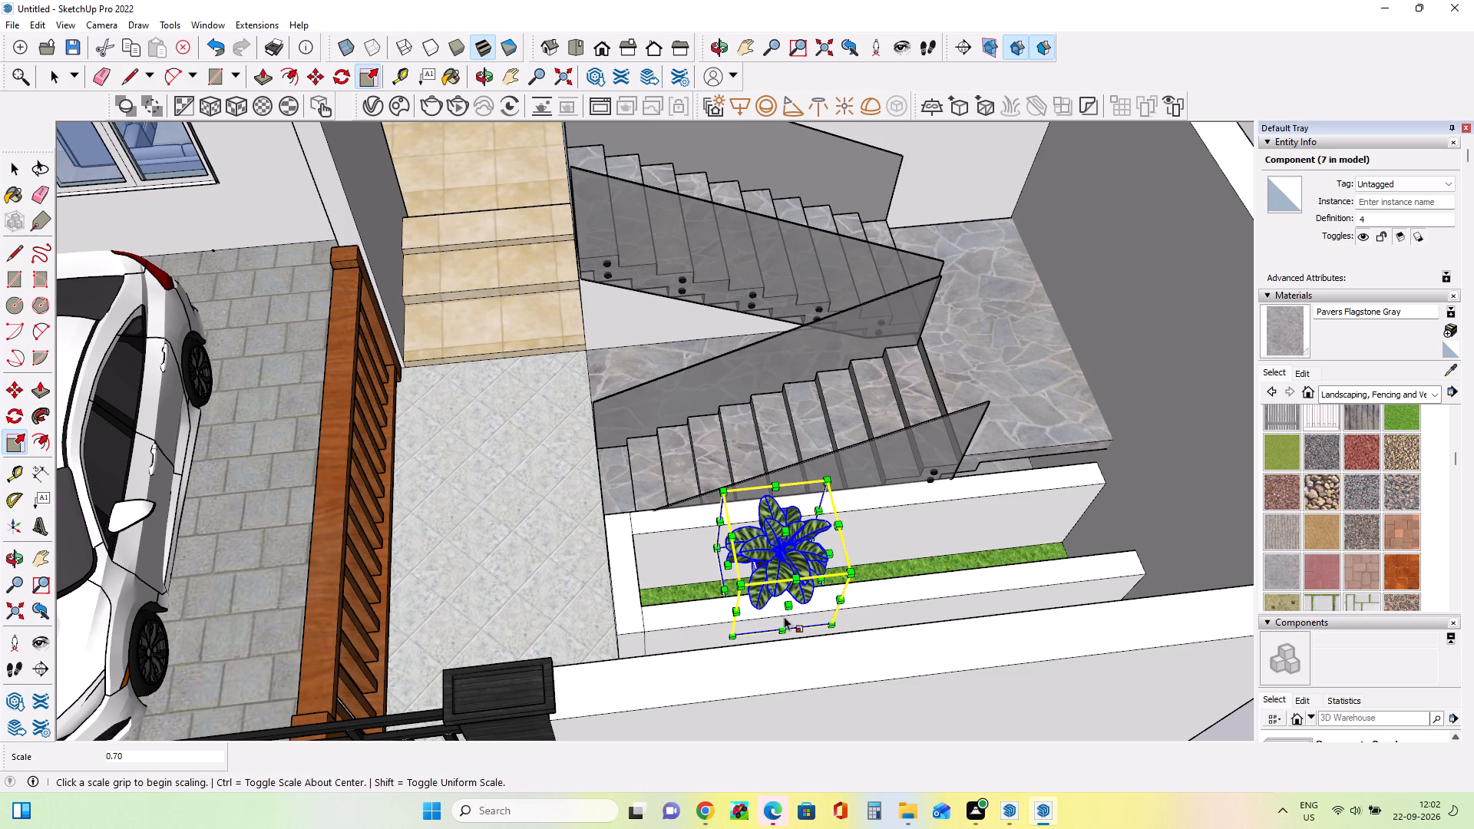
pyautogui.click(783, 608)
pyautogui.click(783, 593)
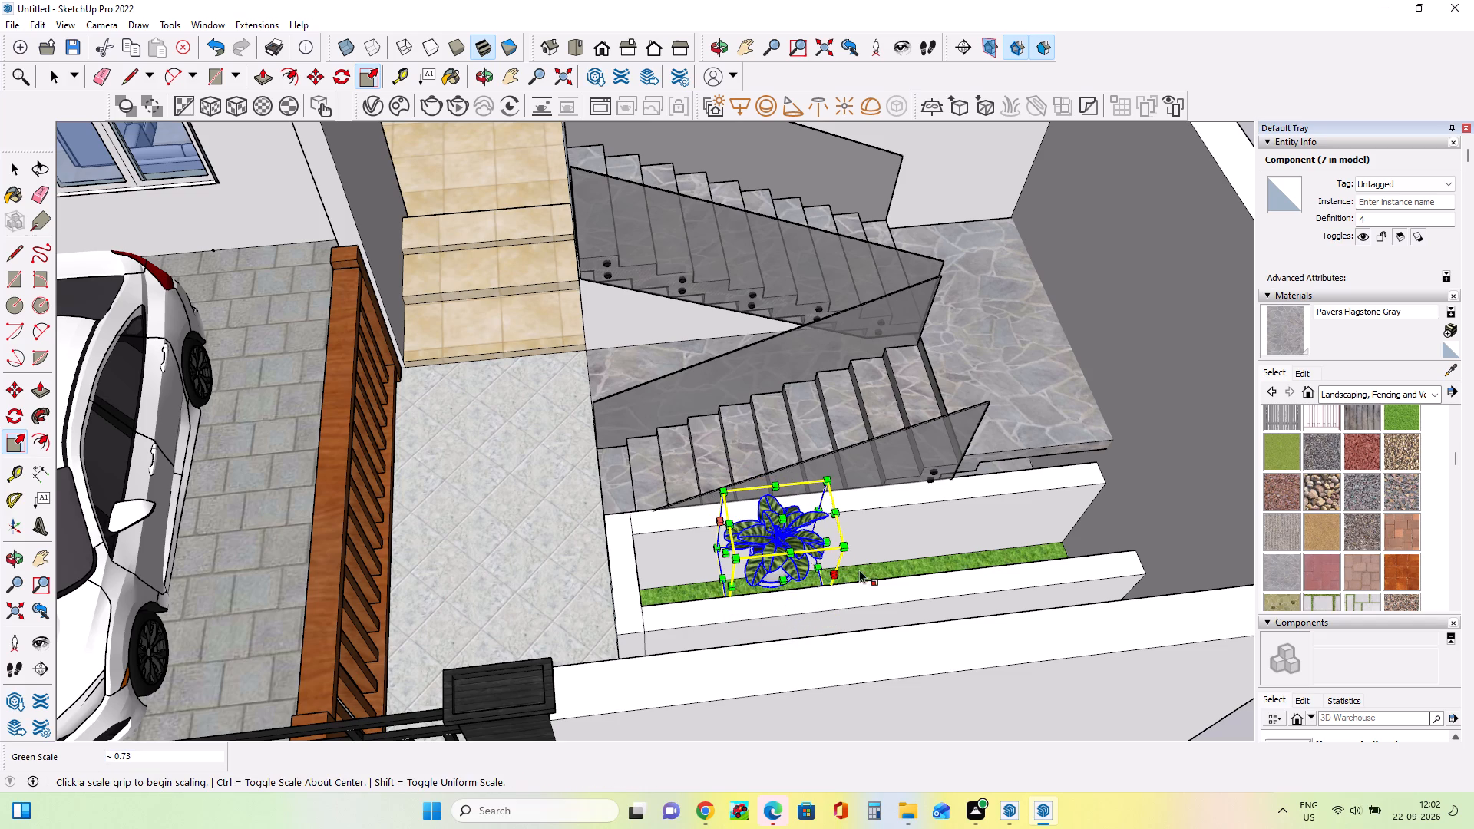
# Scale the potted plant in the staircase planter to 0.70 along the red axis.
pyautogui.moveTo(866, 556); pyautogui.dragTo(494, 567, button='middle')
pyautogui.scroll(6, 570, 606)
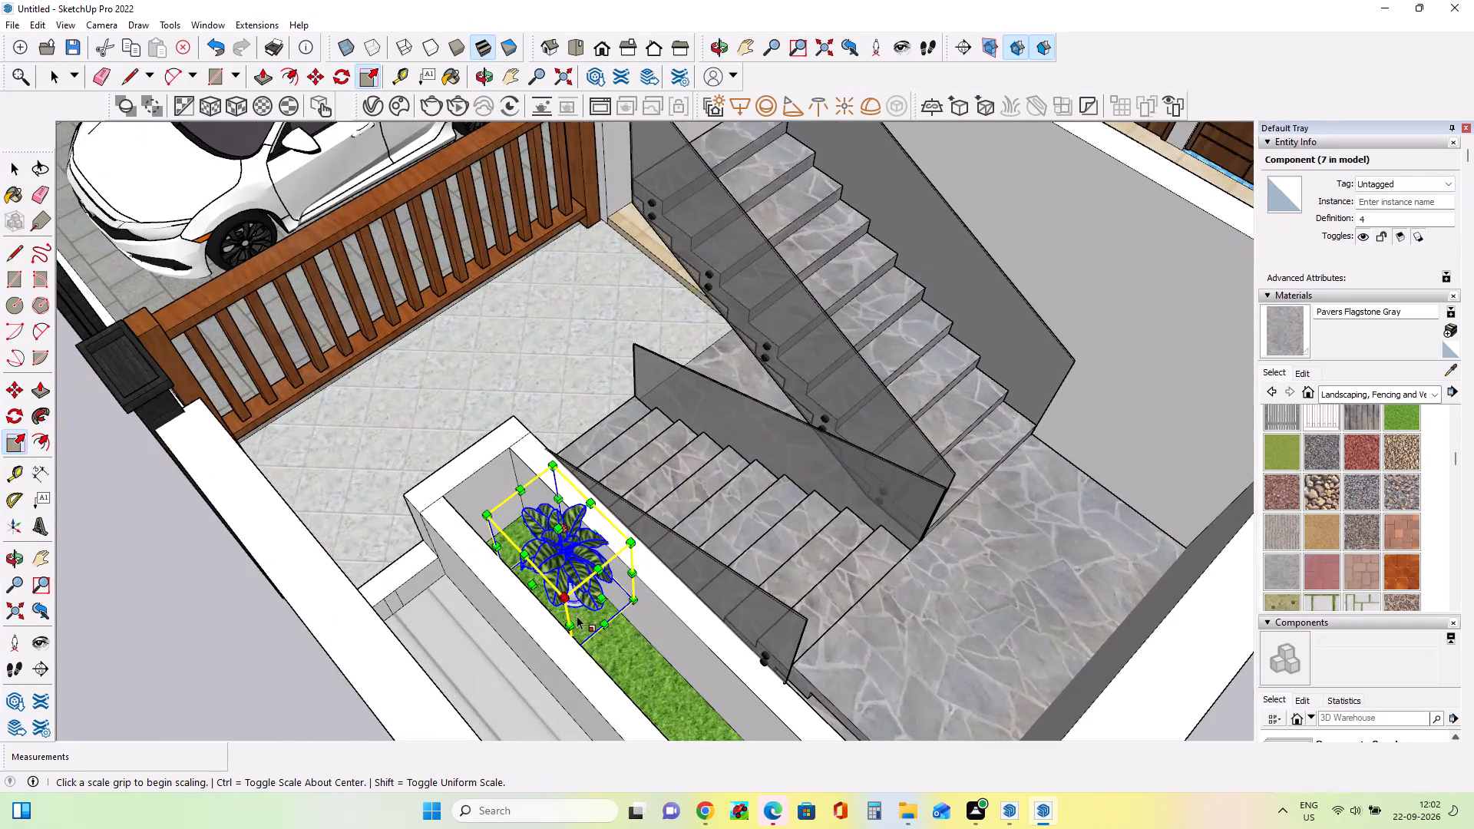
pyautogui.scroll(3, 577, 616)
pyautogui.moveTo(613, 659); pyautogui.dragTo(514, 612, button='middle')
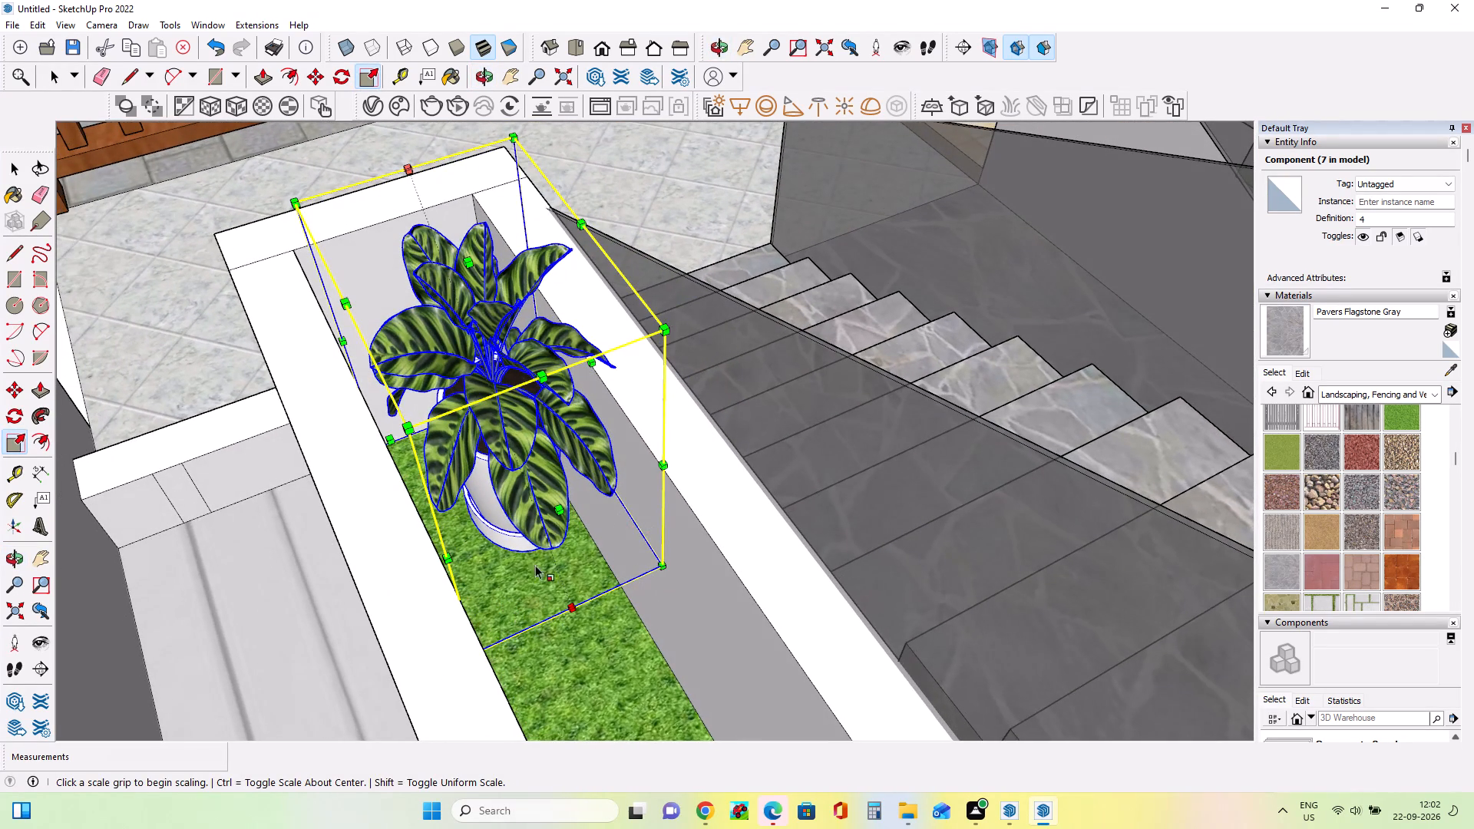
pyautogui.click(559, 504)
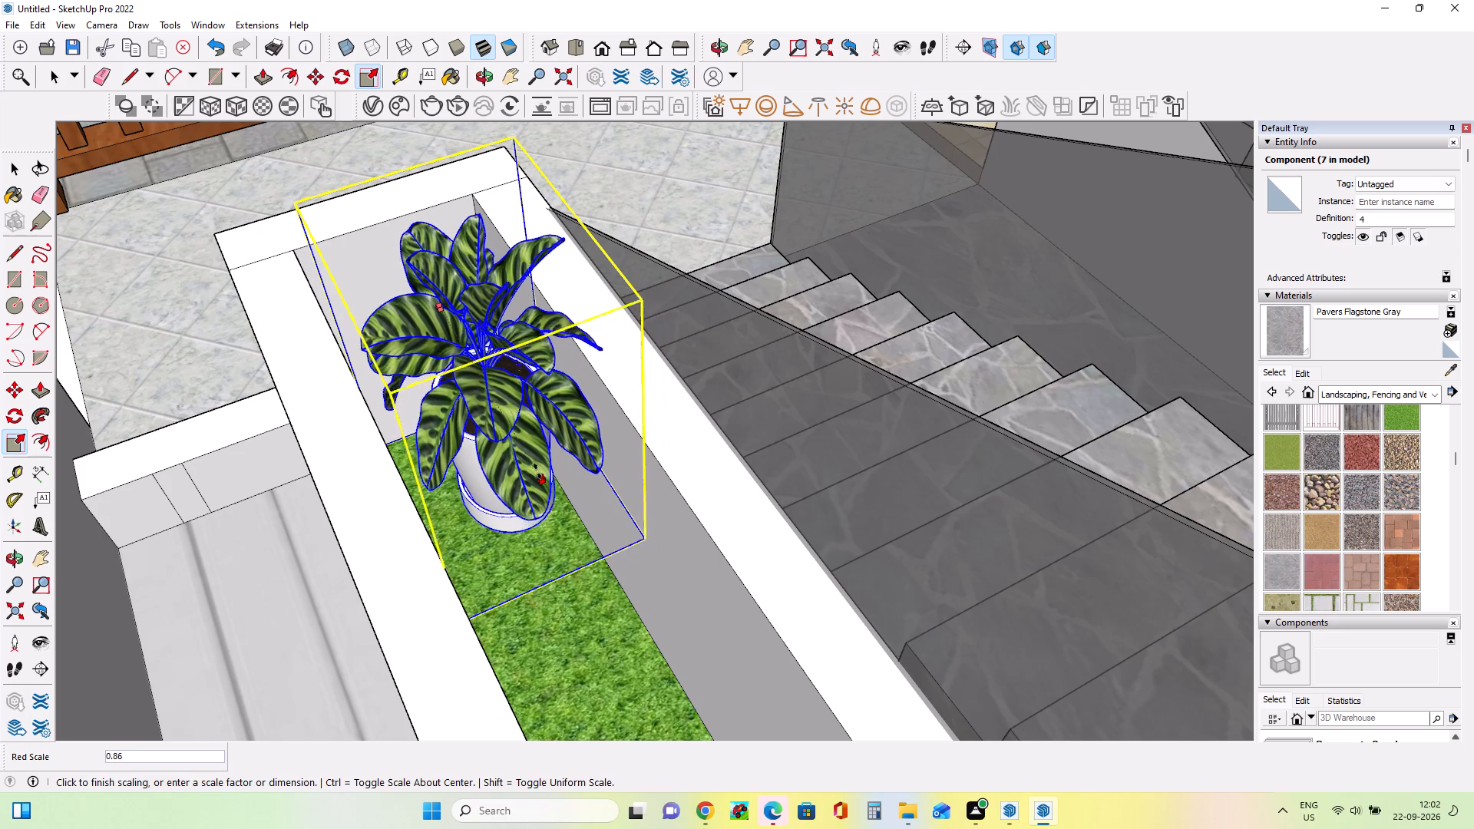
pyautogui.click(528, 434)
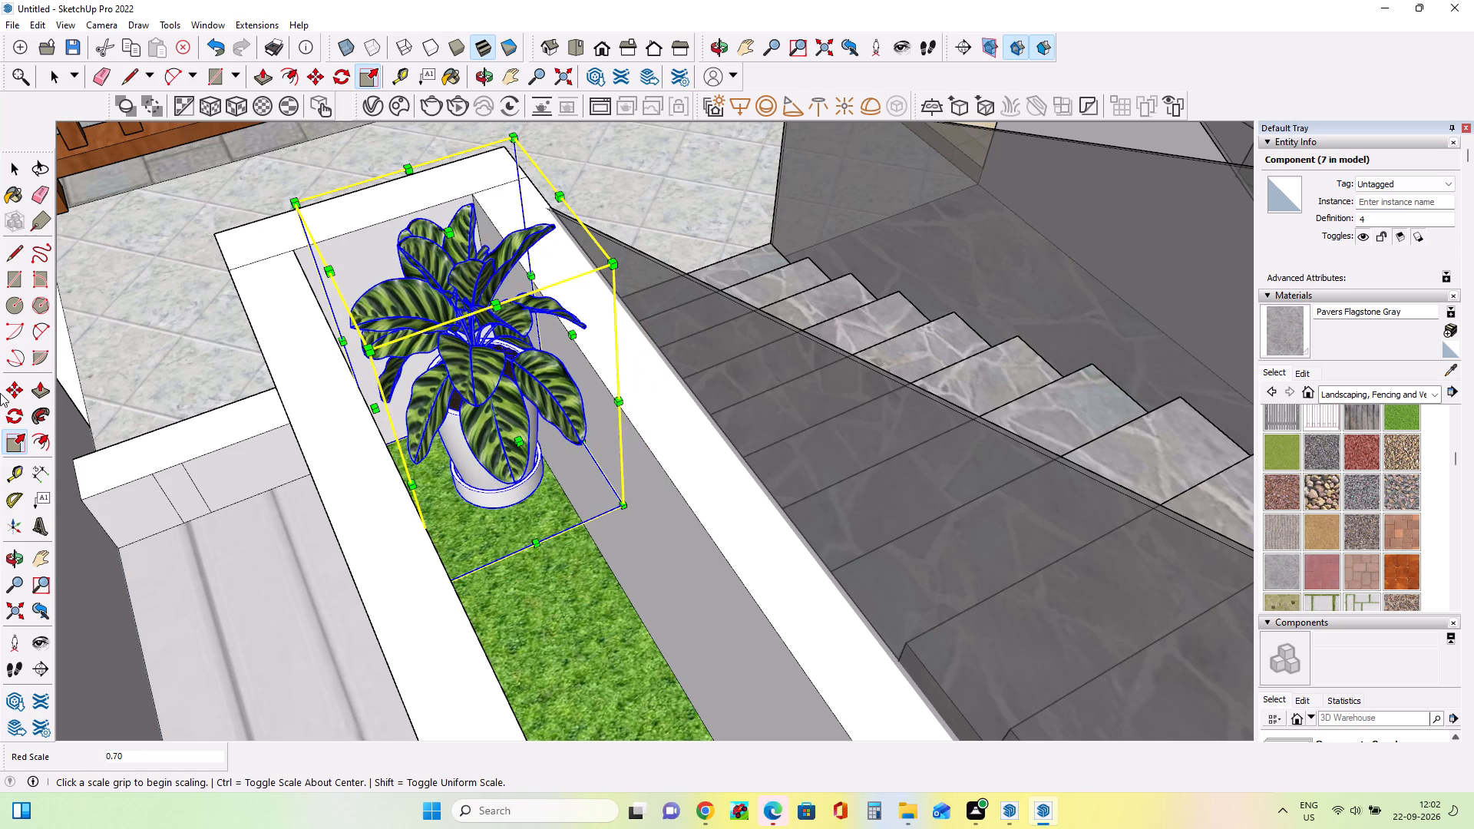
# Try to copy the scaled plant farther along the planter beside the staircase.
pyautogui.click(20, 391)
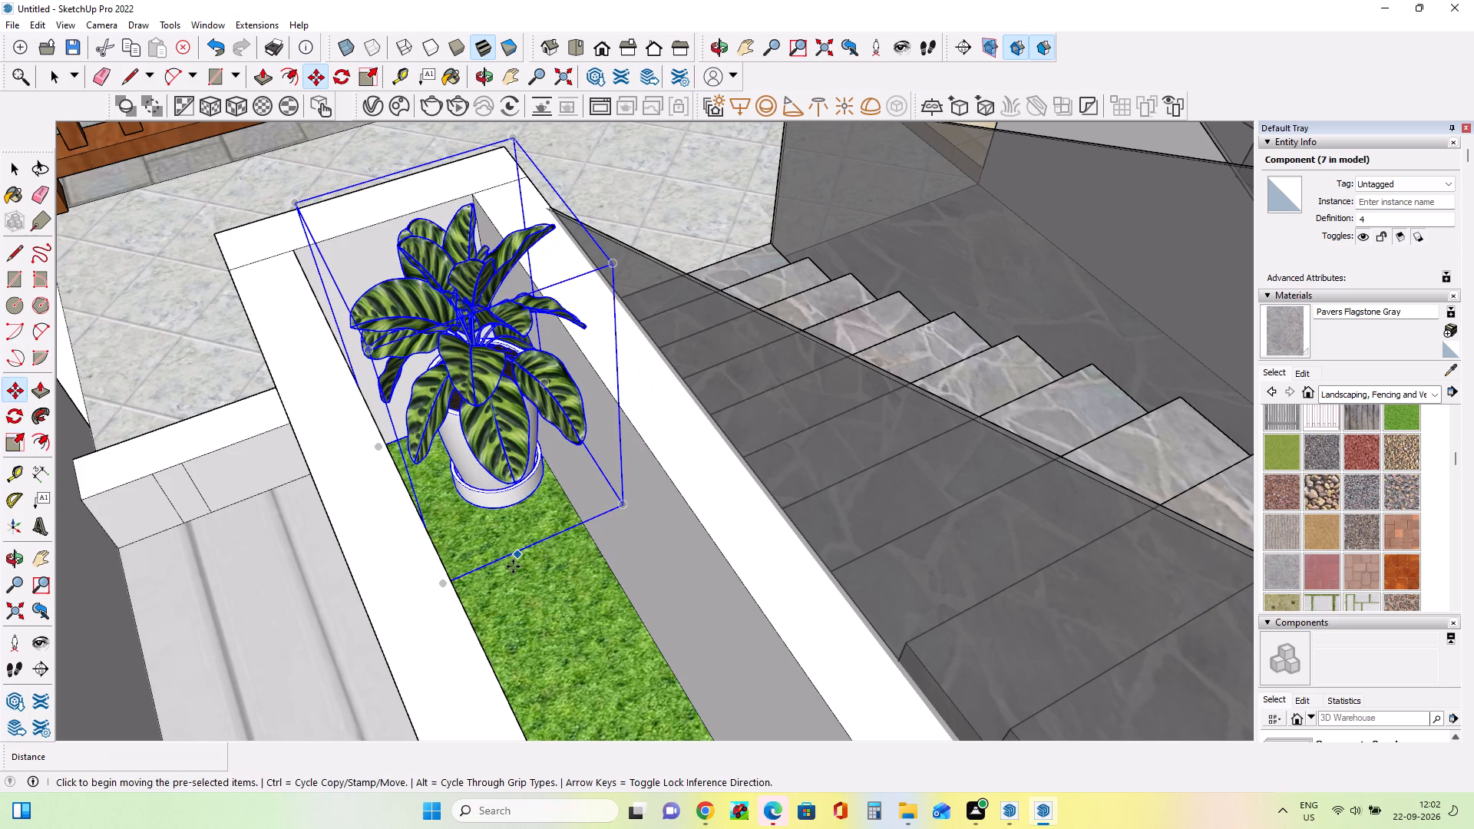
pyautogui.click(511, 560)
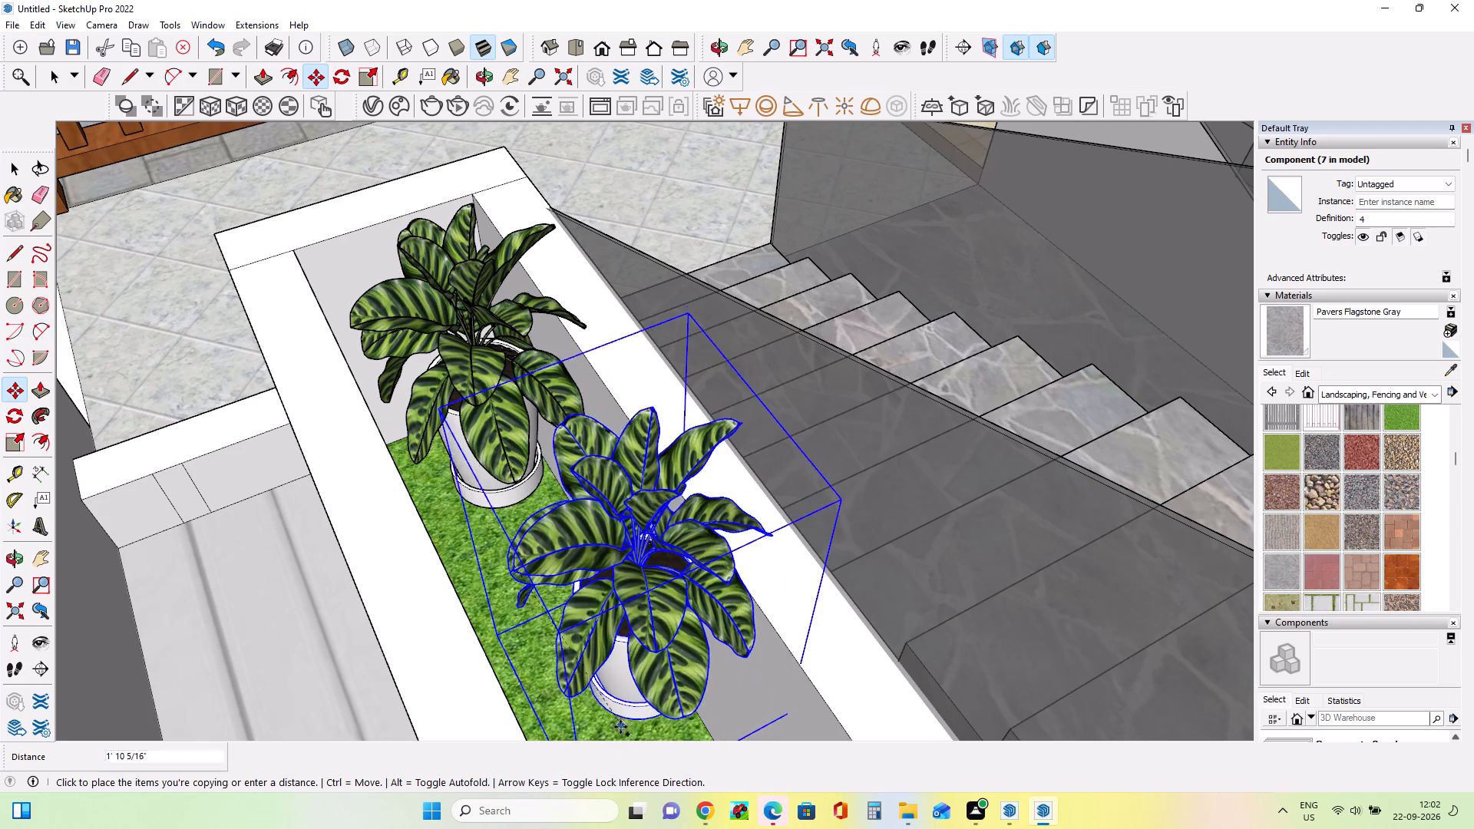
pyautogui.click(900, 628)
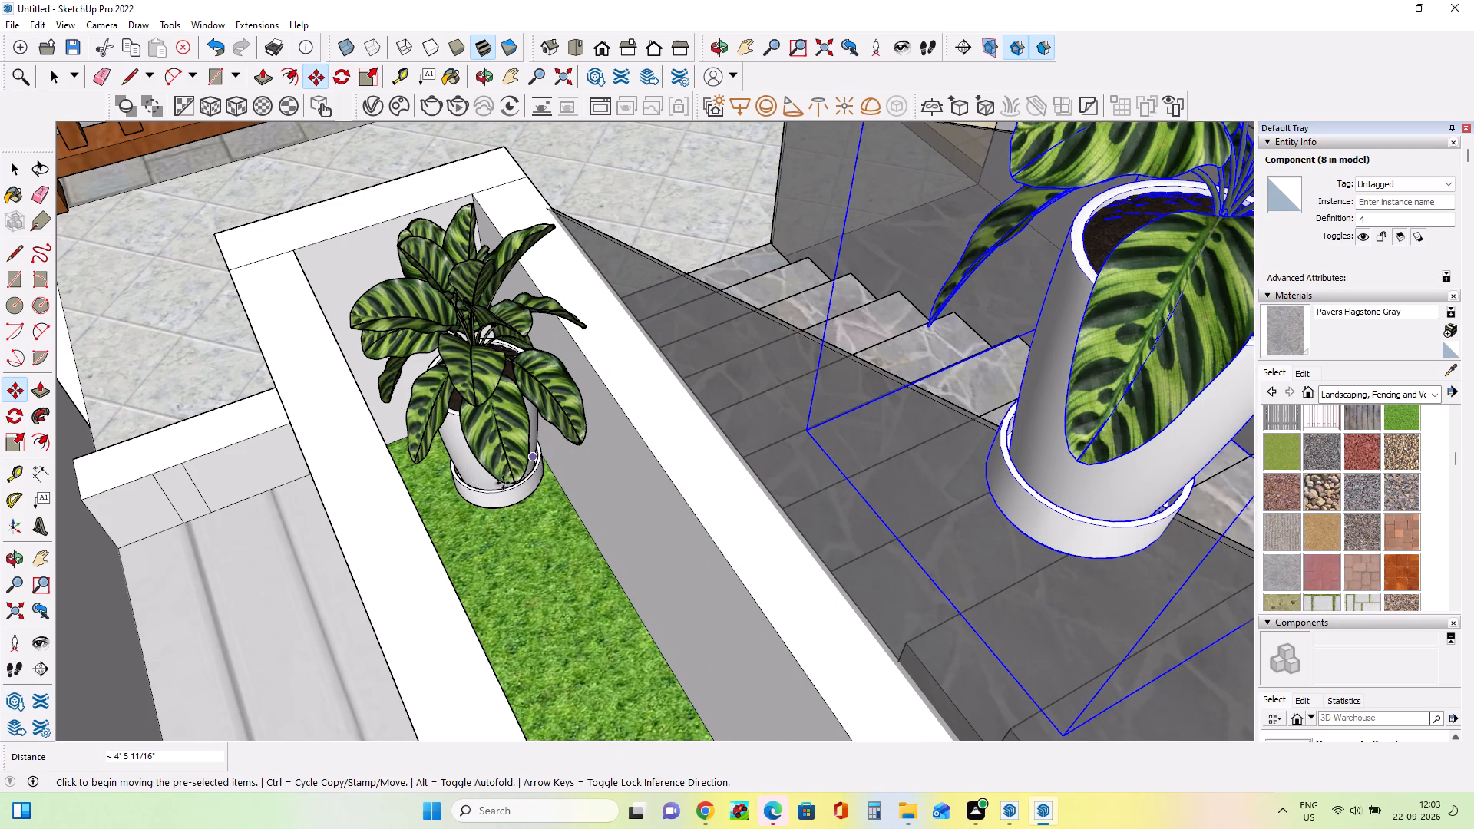
# Move the original scaled plant down into the staircase planter so its pot sits on the grass.
pyautogui.click(13, 169)
pyautogui.click(453, 381)
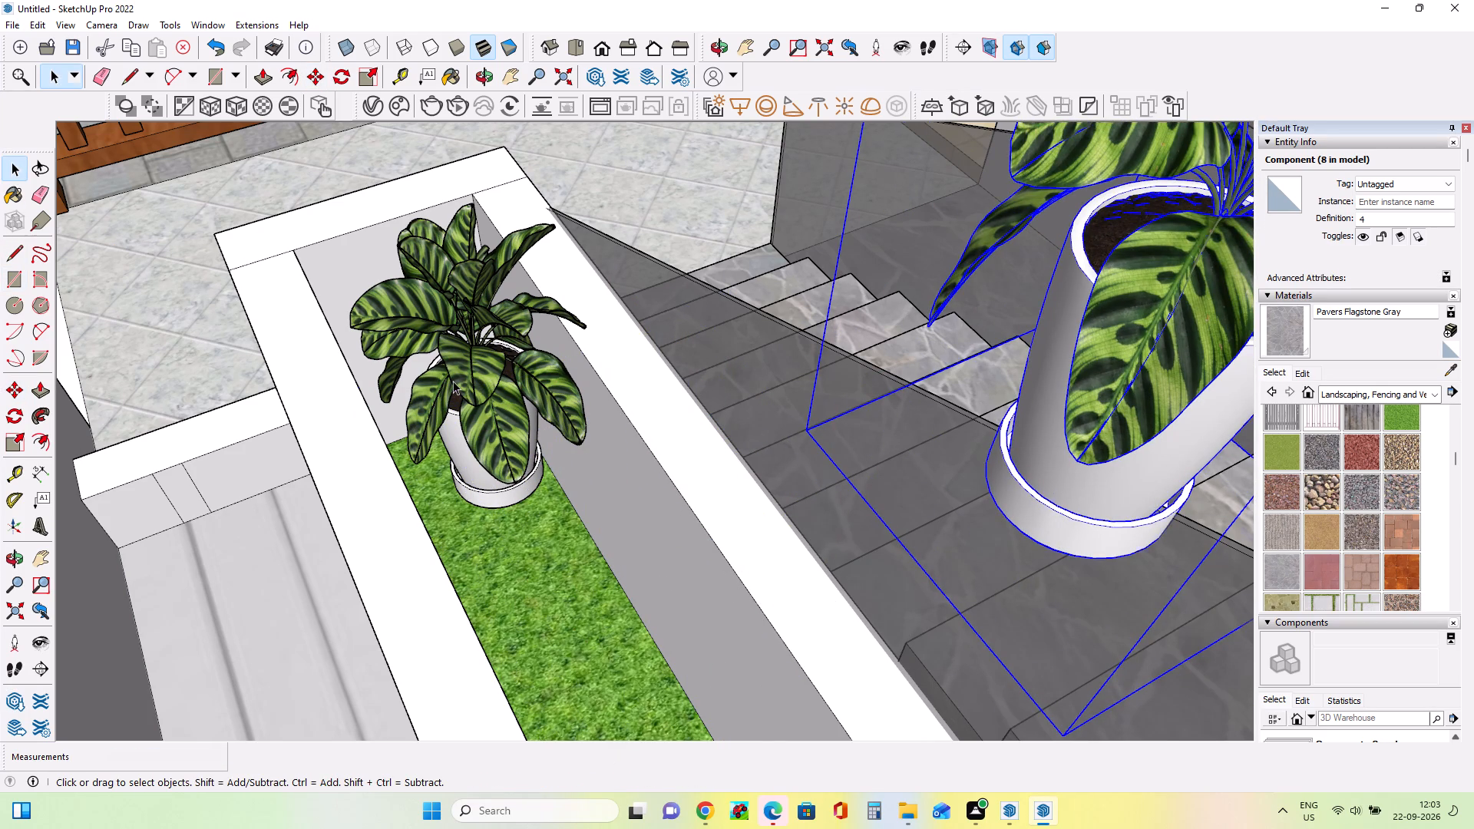
pyautogui.click(21, 385)
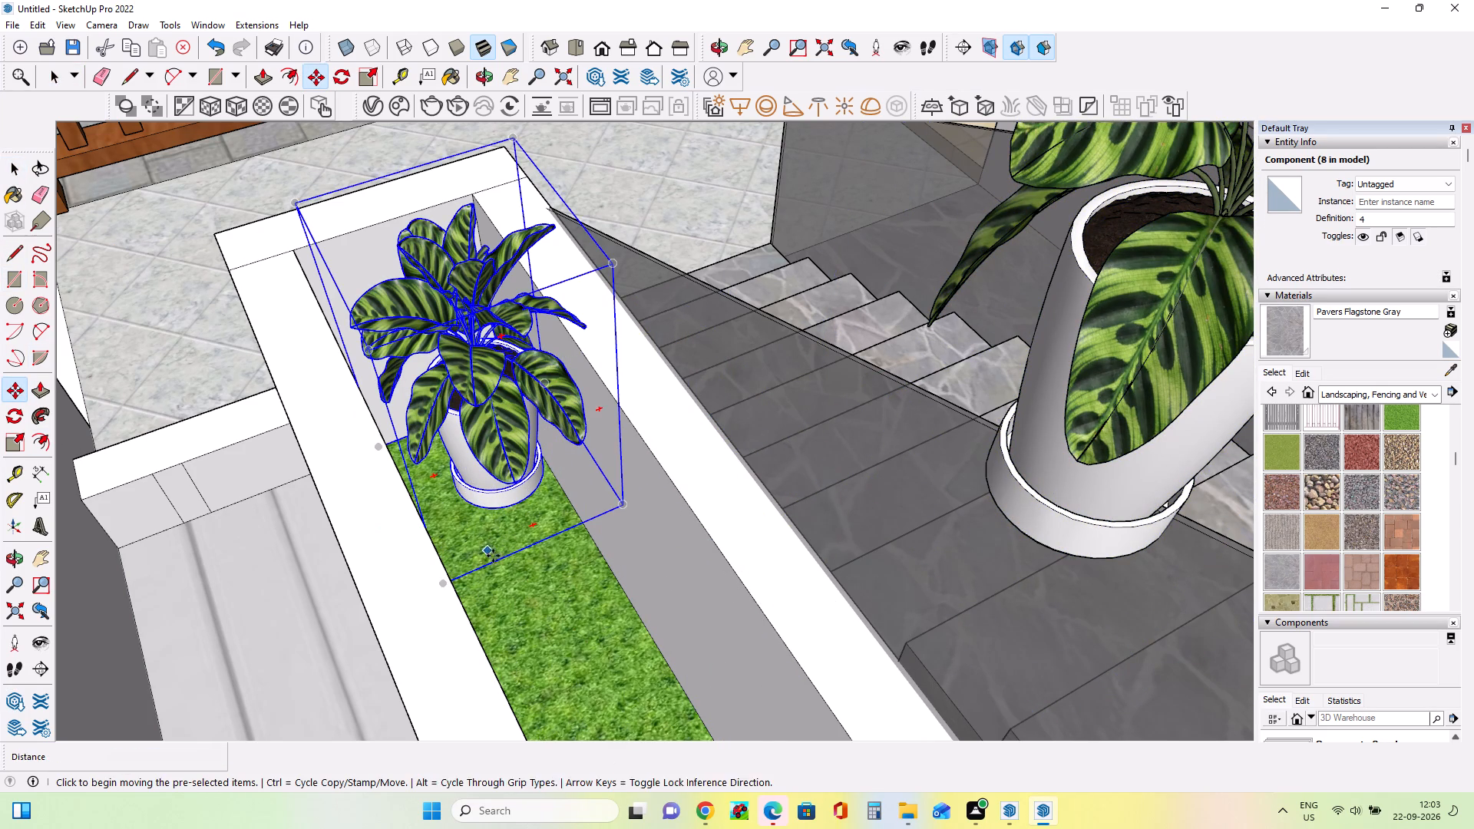
pyautogui.click(521, 487)
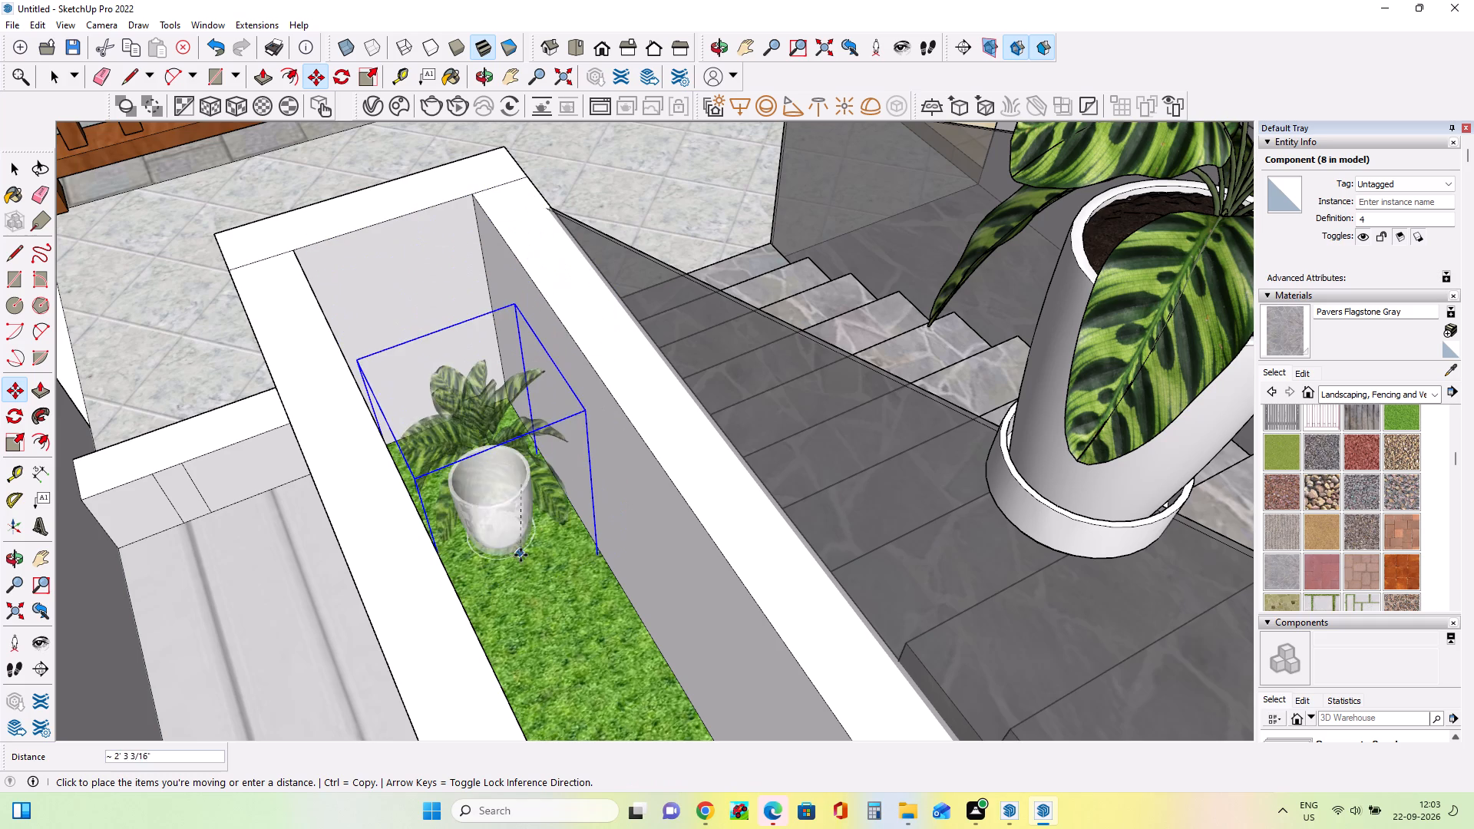
pyautogui.click(521, 531)
# Copy the planter plant about 2' 7" along the grass to the middle of the staircase planter.
pyautogui.moveTo(514, 572); pyautogui.dragTo(693, 606, button='middle')
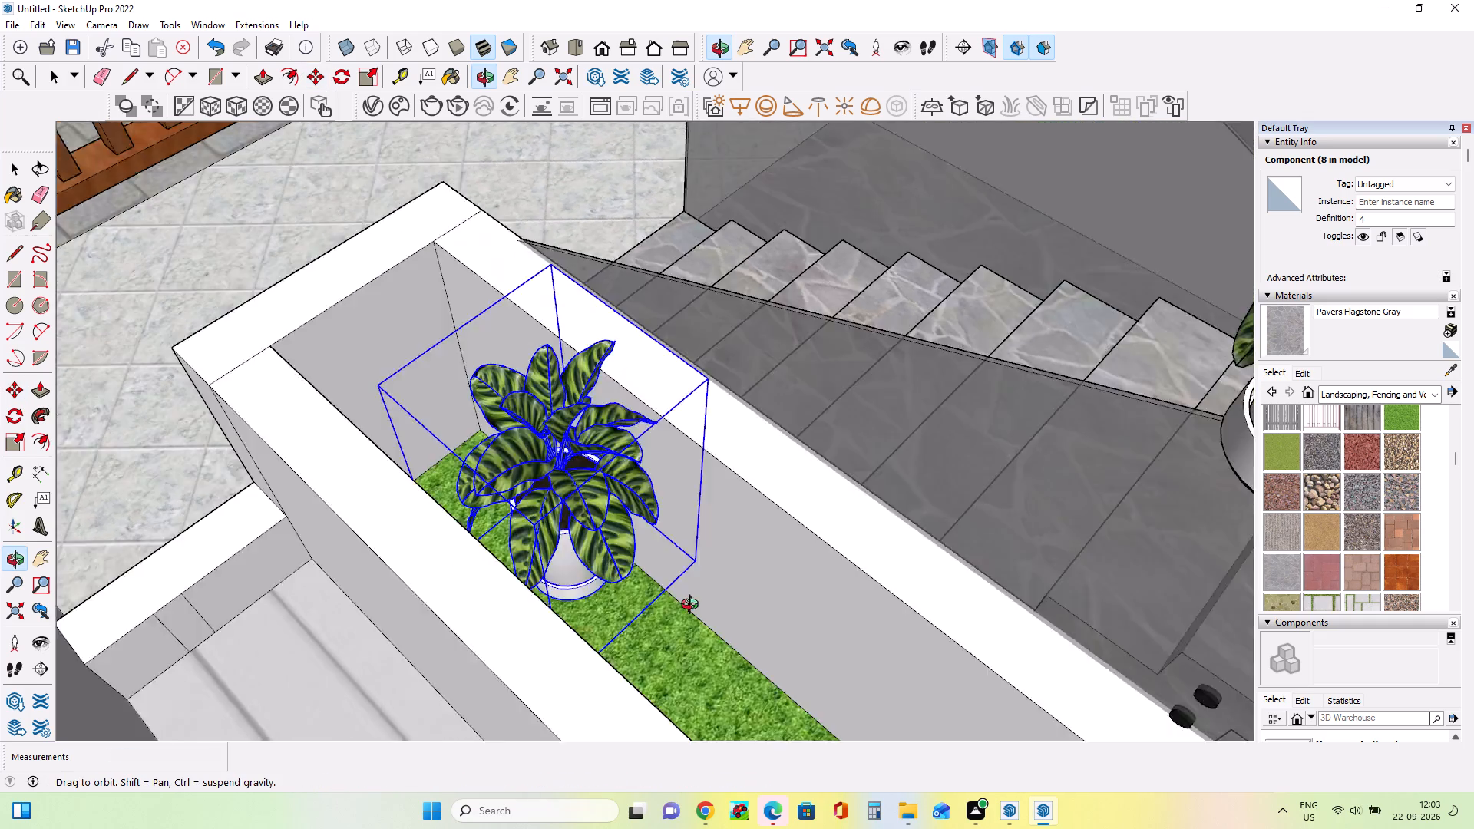
pyautogui.moveTo(693, 606); pyautogui.dragTo(872, 535, button='middle')
pyautogui.moveTo(864, 543); pyautogui.dragTo(1004, 821, button='middle')
pyautogui.scroll(-4, 727, 480)
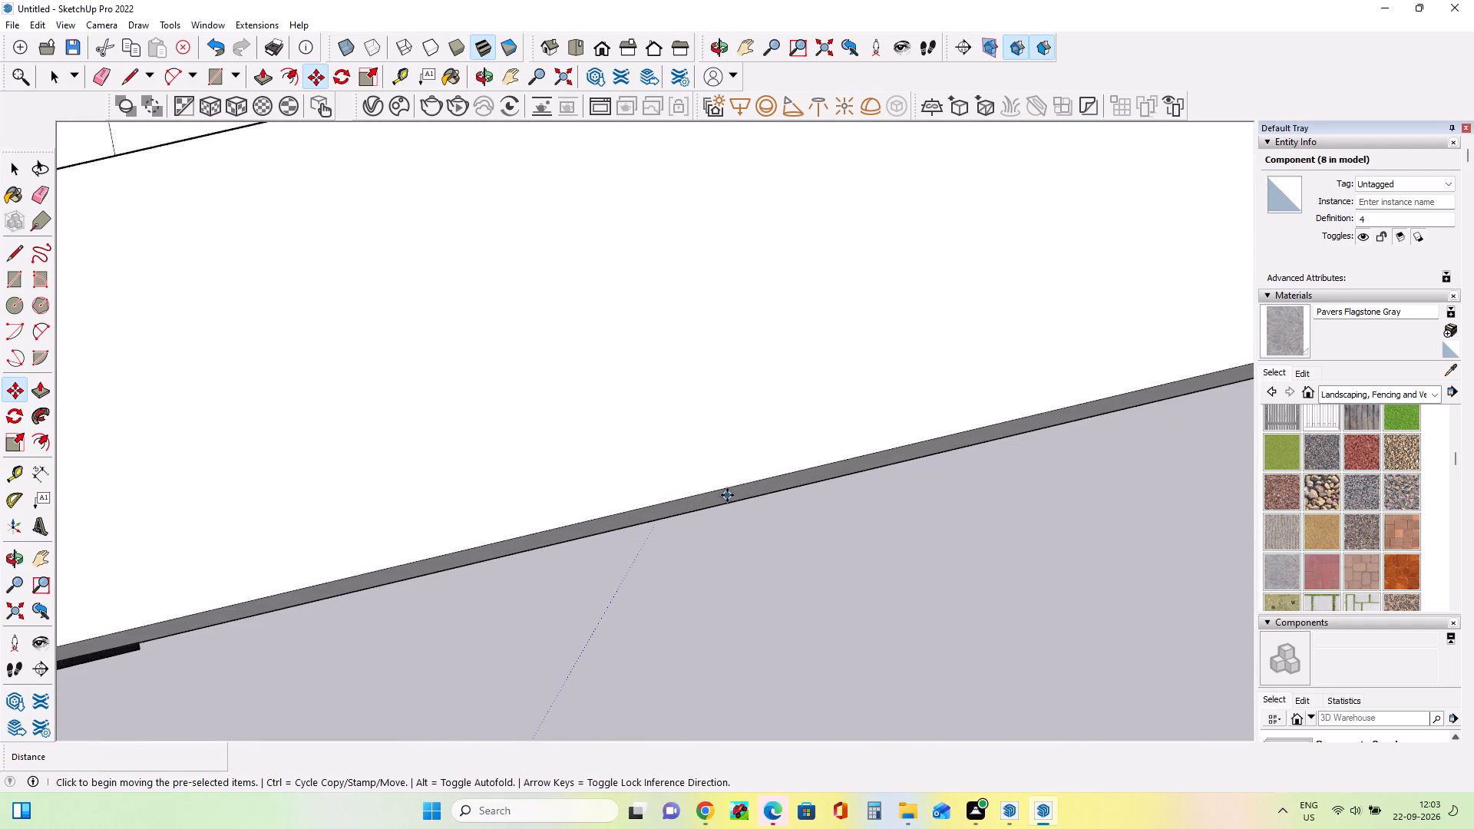
pyautogui.scroll(-17, 727, 496)
pyautogui.moveTo(646, 540); pyautogui.dragTo(686, 467, button='middle')
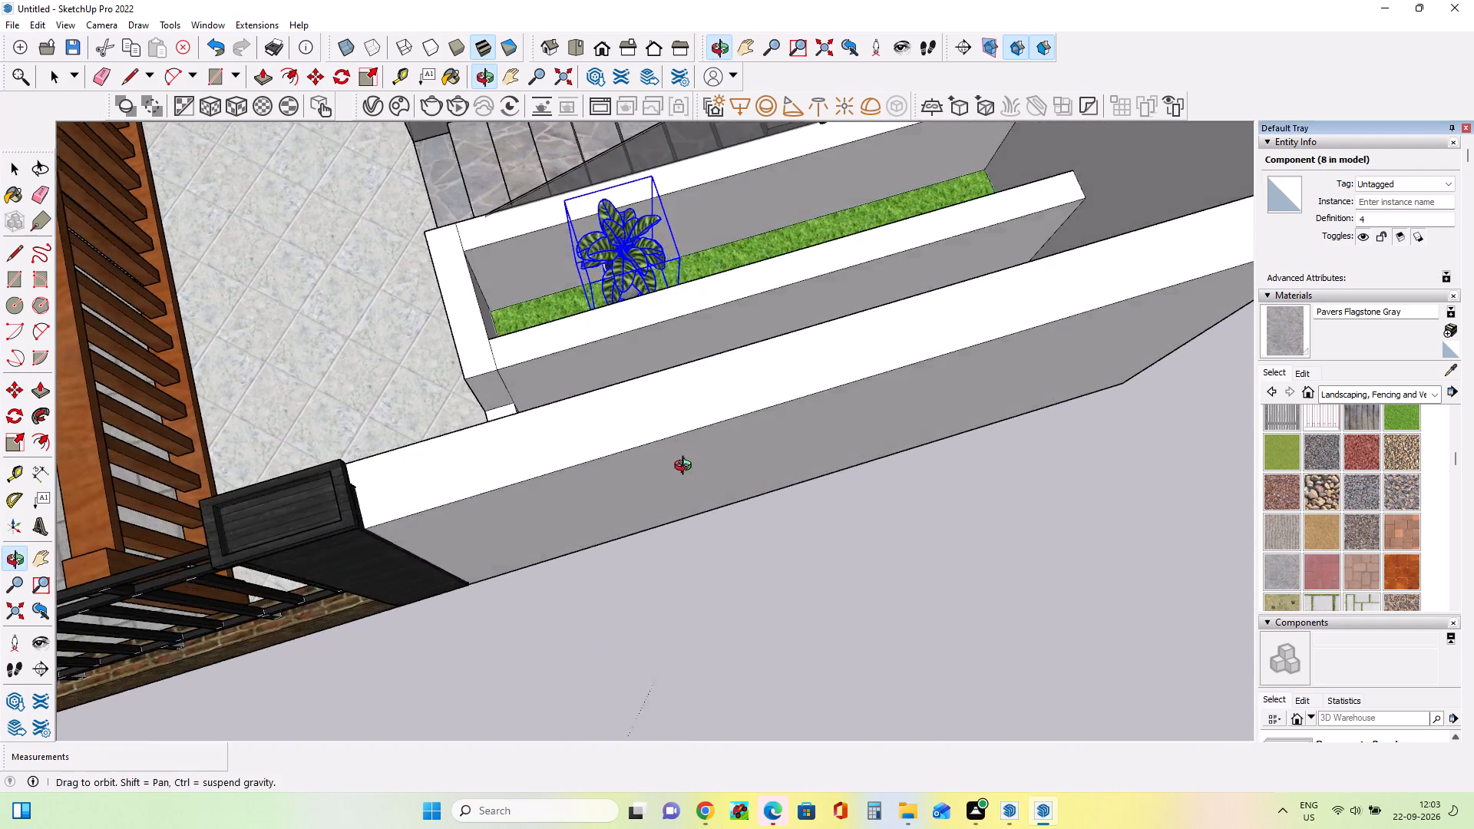
pyautogui.moveTo(686, 467); pyautogui.dragTo(877, 461, button='middle')
pyautogui.scroll(-10, 623, 295)
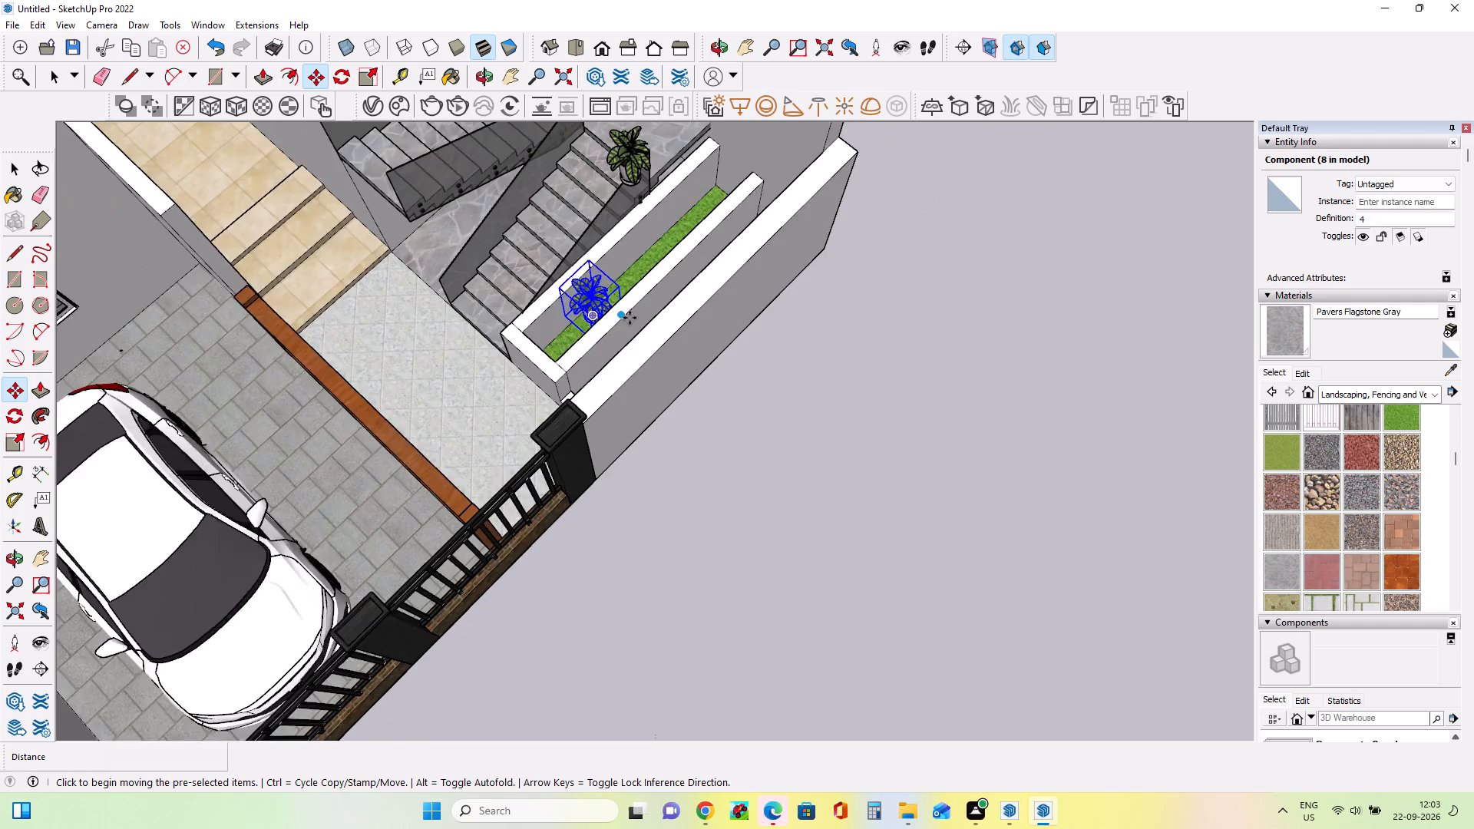
pyautogui.scroll(-2, 630, 318)
pyautogui.moveTo(706, 287); pyautogui.dragTo(572, 313, button='middle')
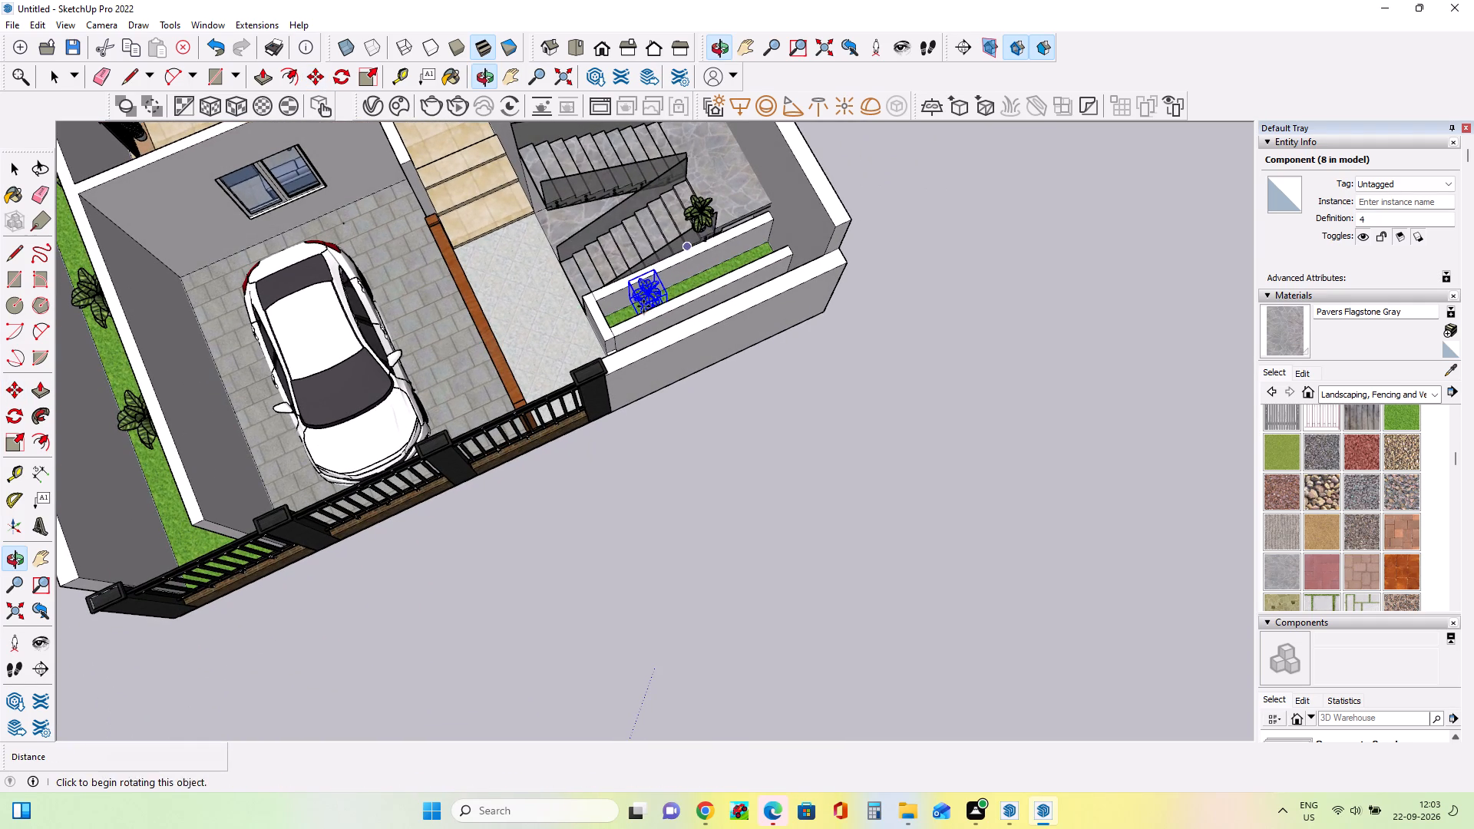
pyautogui.click(673, 294)
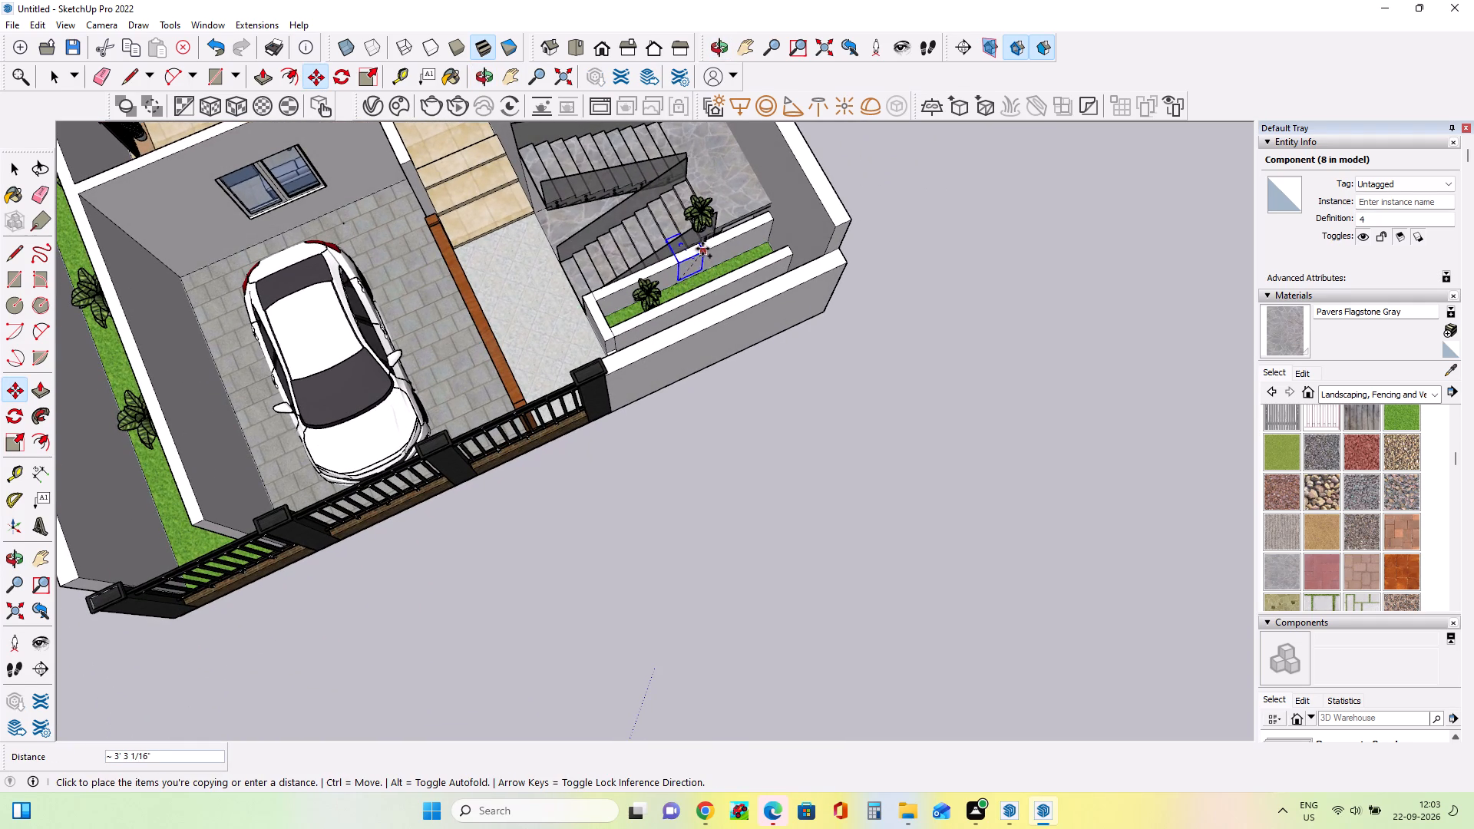
pyautogui.scroll(2, 716, 263)
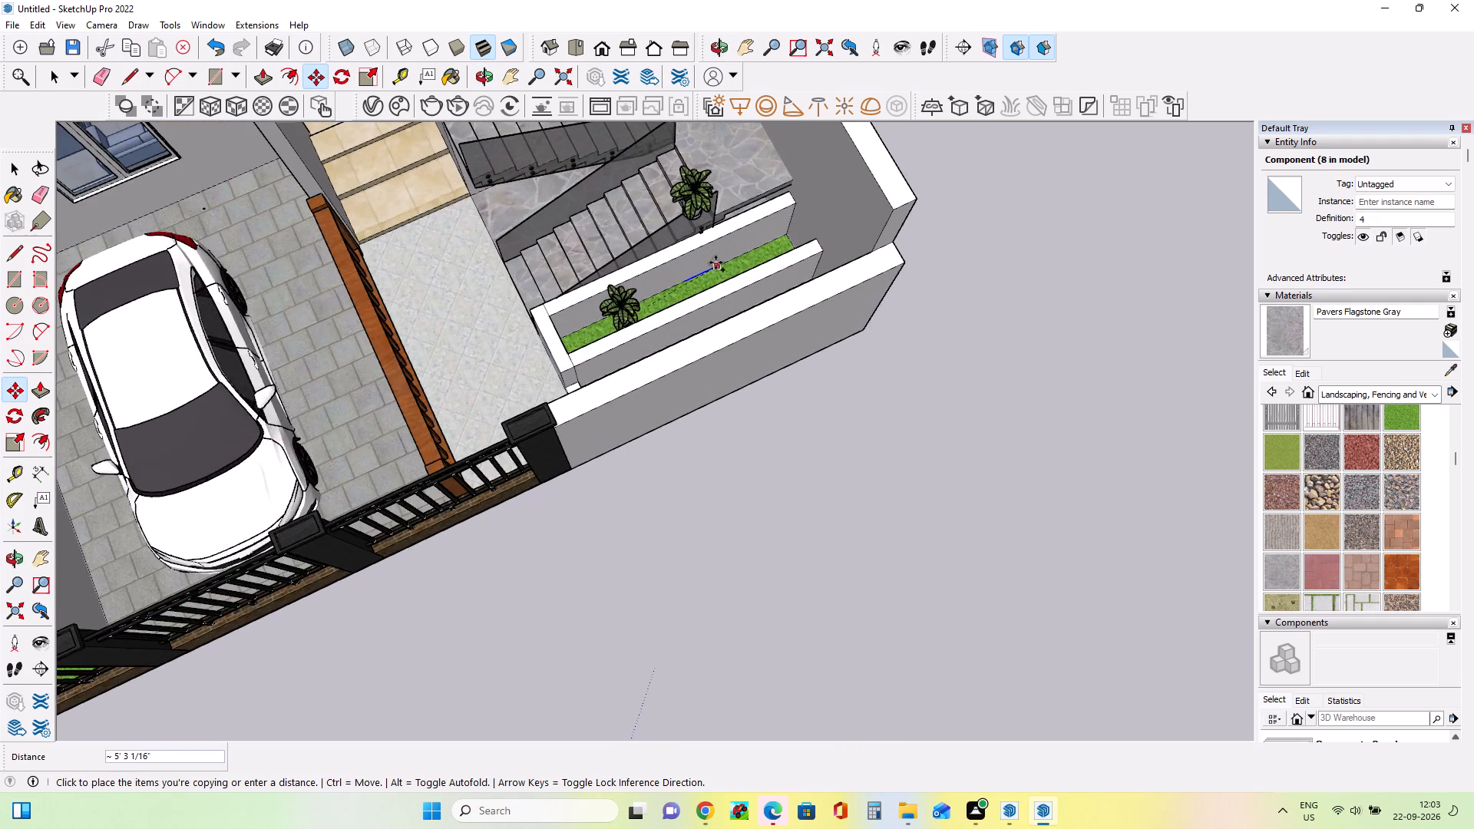
pyautogui.scroll(8, 716, 263)
pyautogui.click(716, 276)
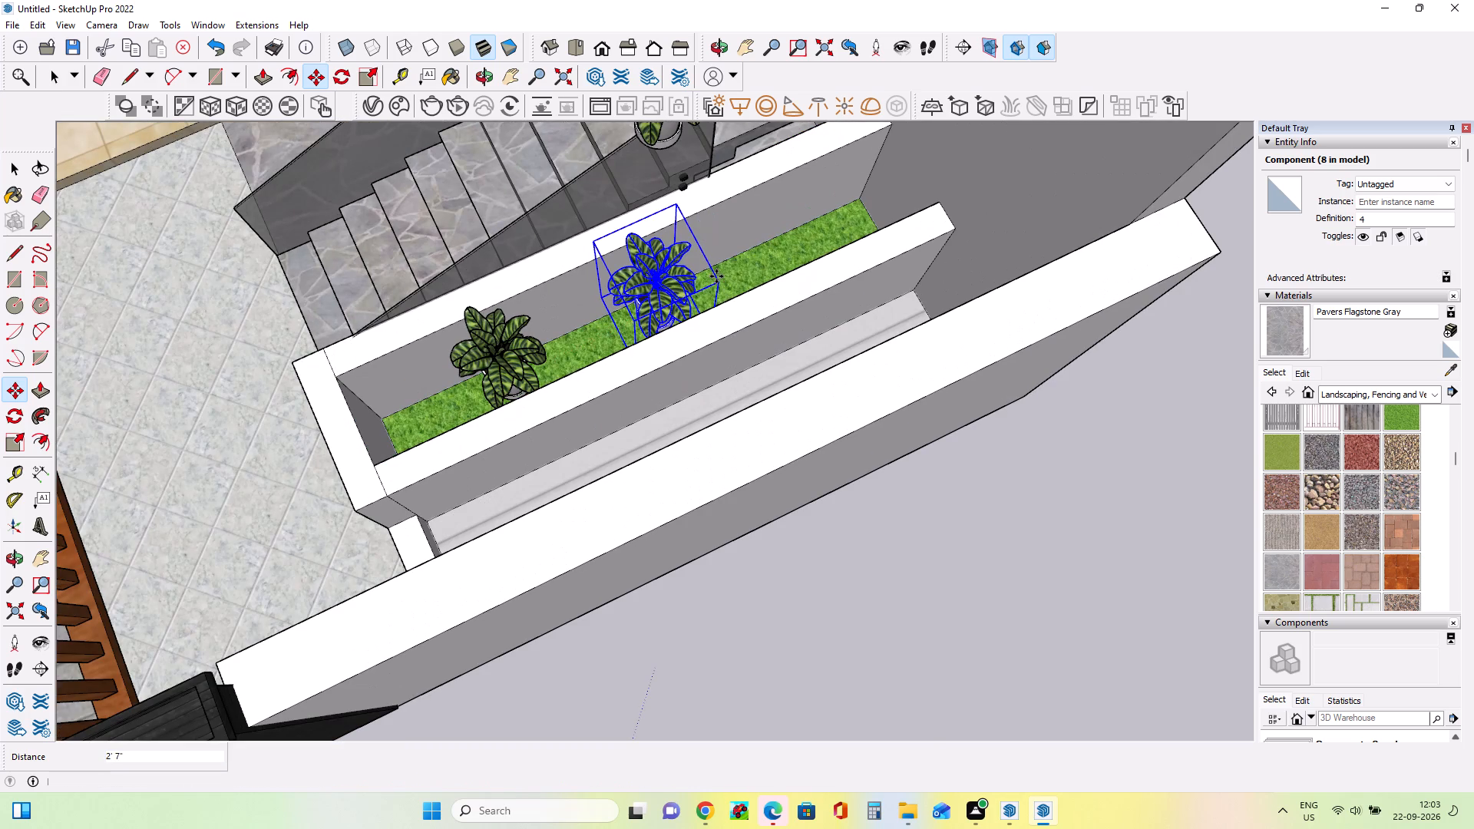
# Copy the middle plant farther along the grass to the far end of the staircase planter.
pyautogui.click(719, 282)
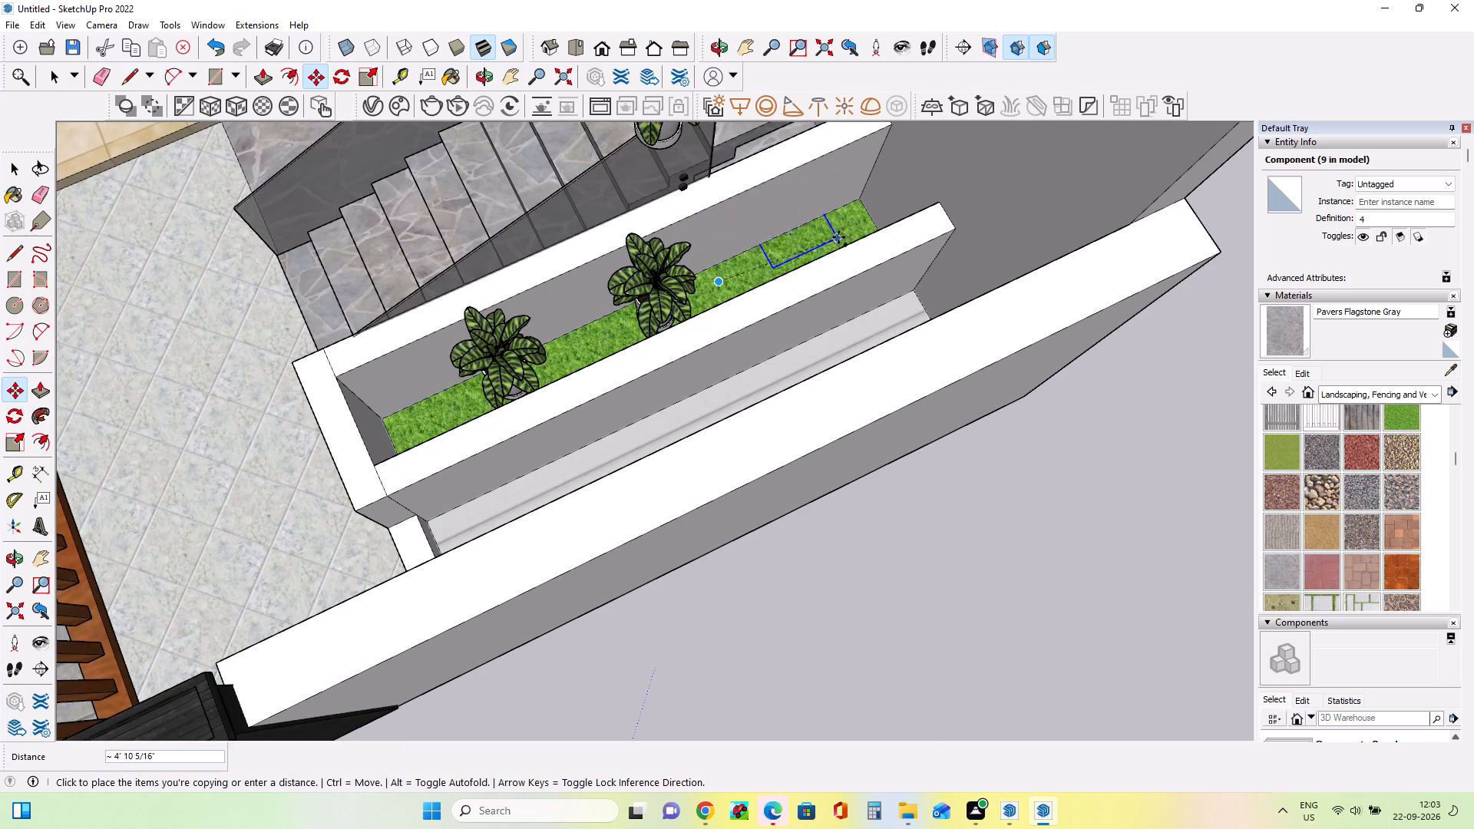
pyautogui.click(866, 231)
# Delete the stray potted plant copy floating over the staircase.
pyautogui.scroll(-3, 742, 294)
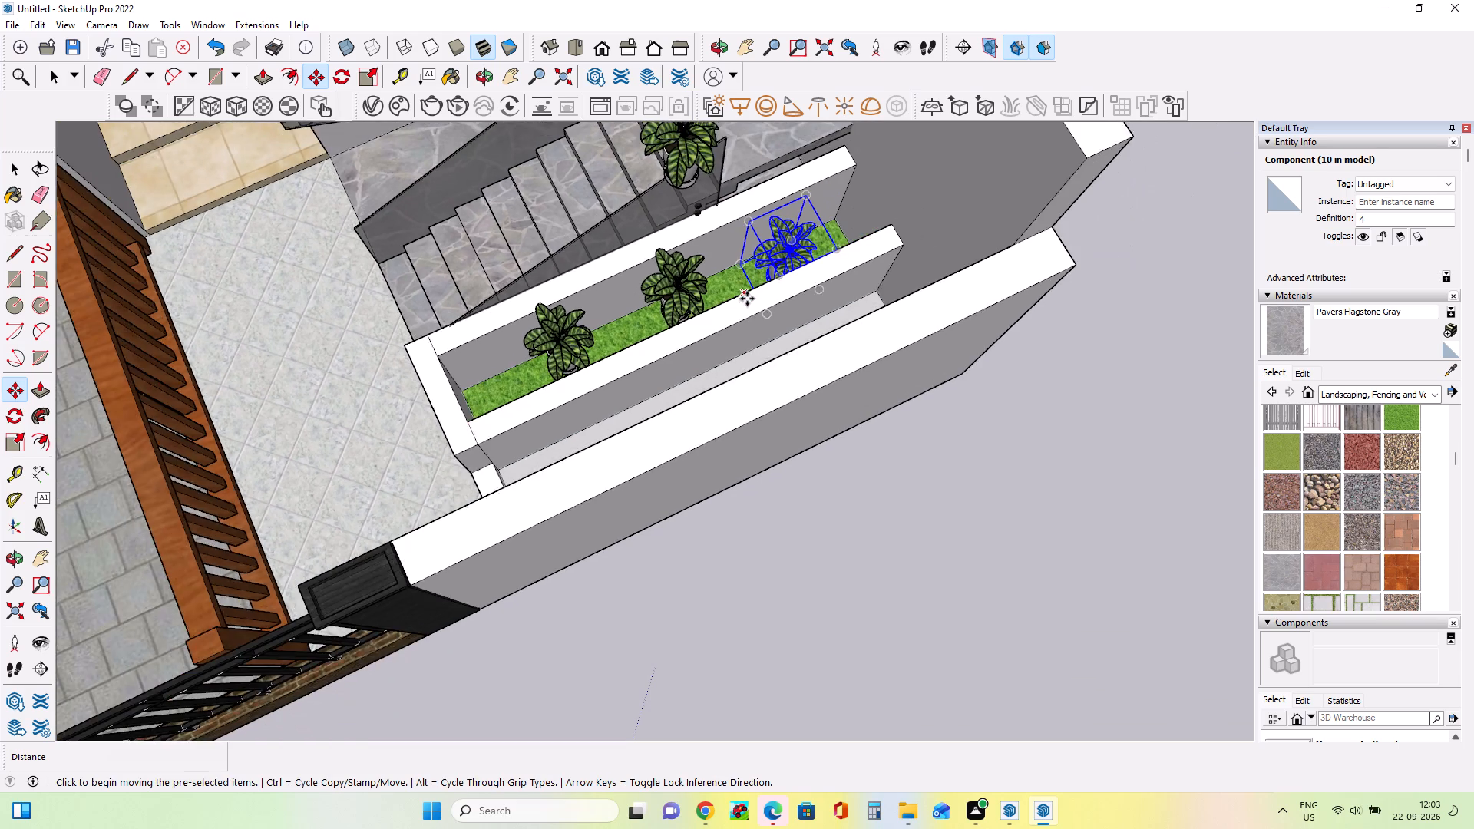
pyautogui.scroll(-8, 747, 299)
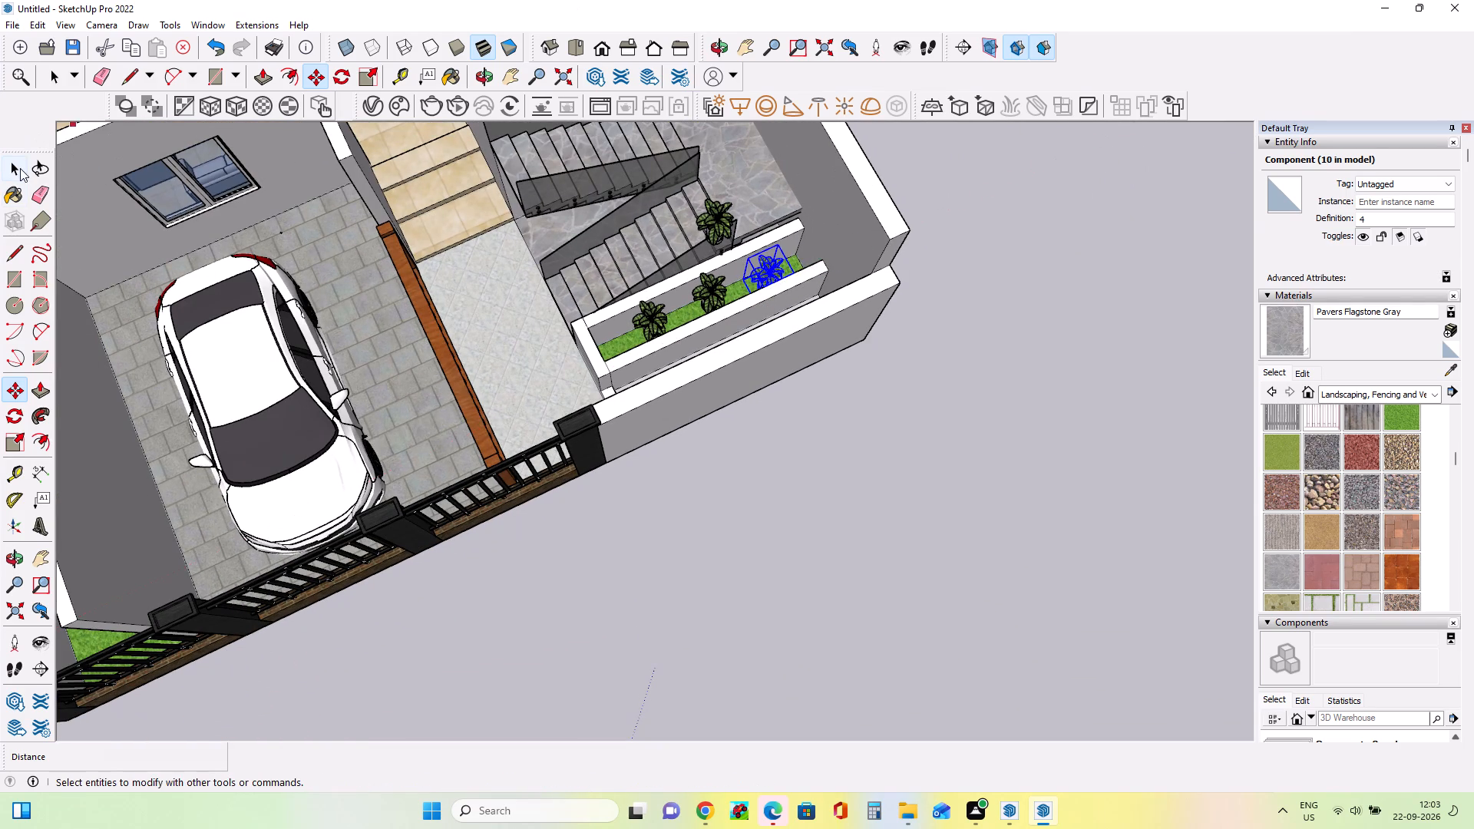
pyautogui.click(20, 168)
pyautogui.click(726, 224)
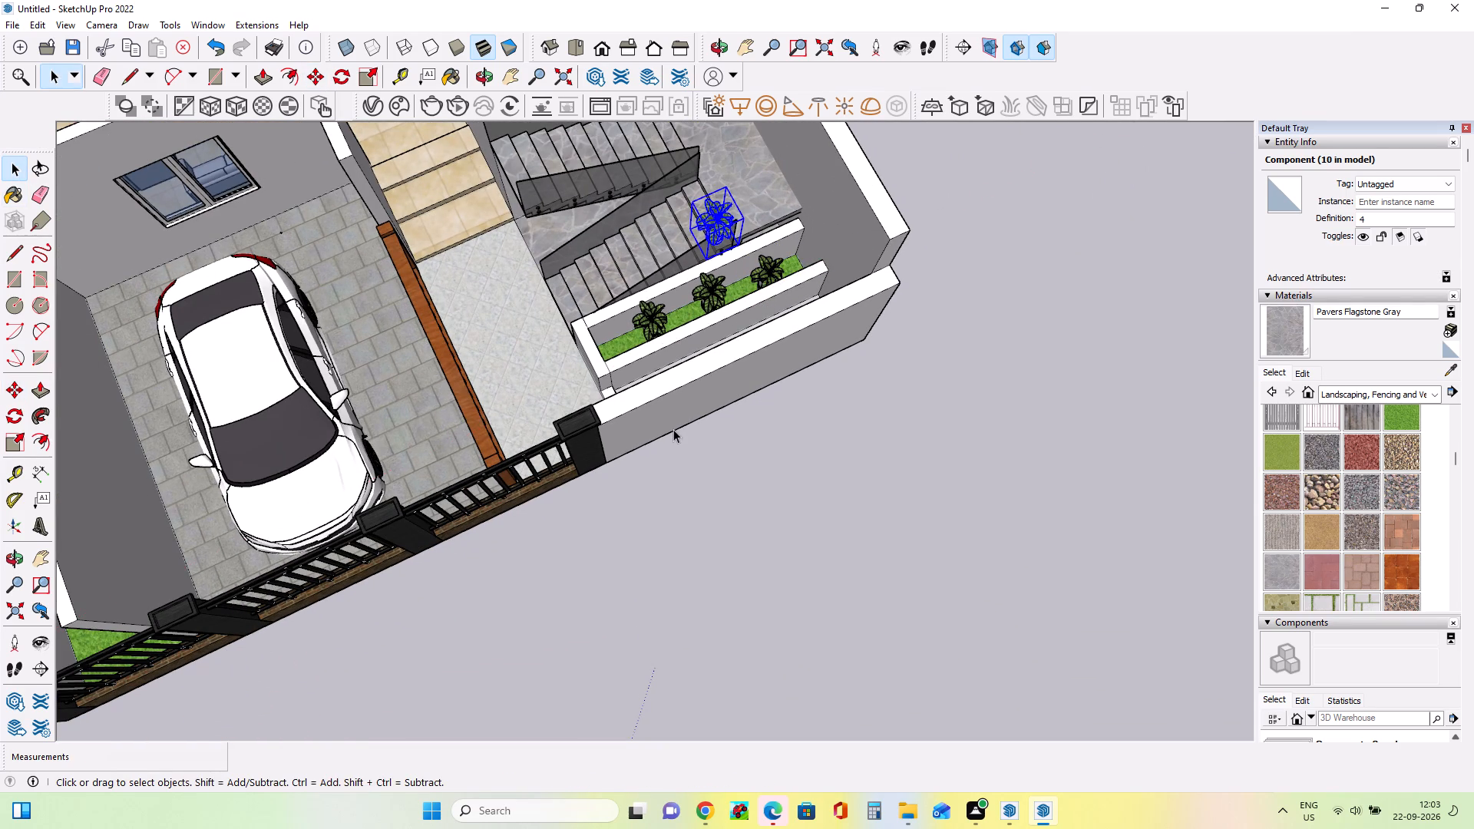
pyautogui.press('Delete')
# Examine the whole house model from several angles, checking the rooms, doorways, side lawn and staircase planter.
pyautogui.scroll(-15, 672, 430)
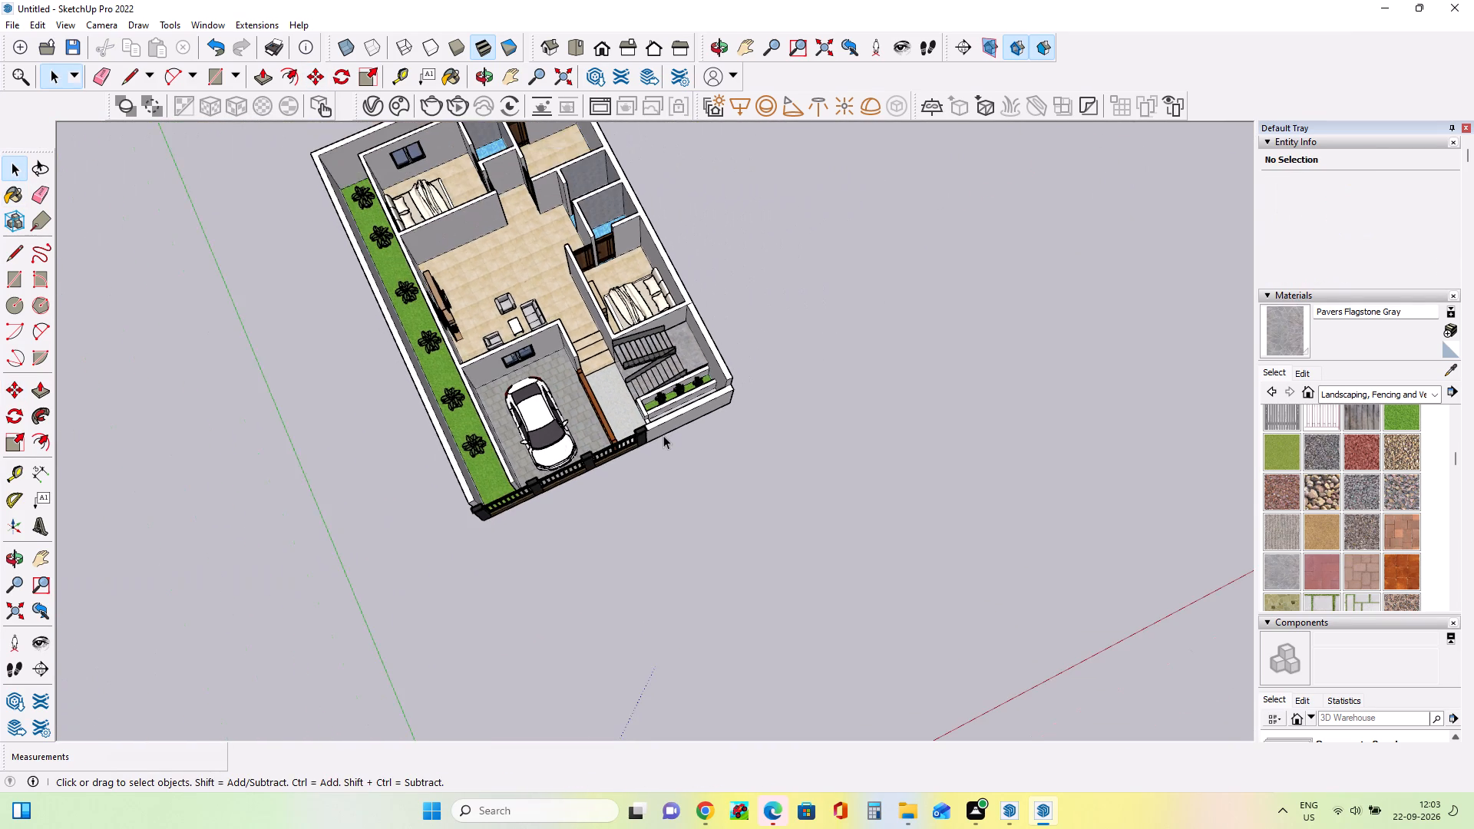
pyautogui.moveTo(635, 461); pyautogui.dragTo(702, 410, button='middle')
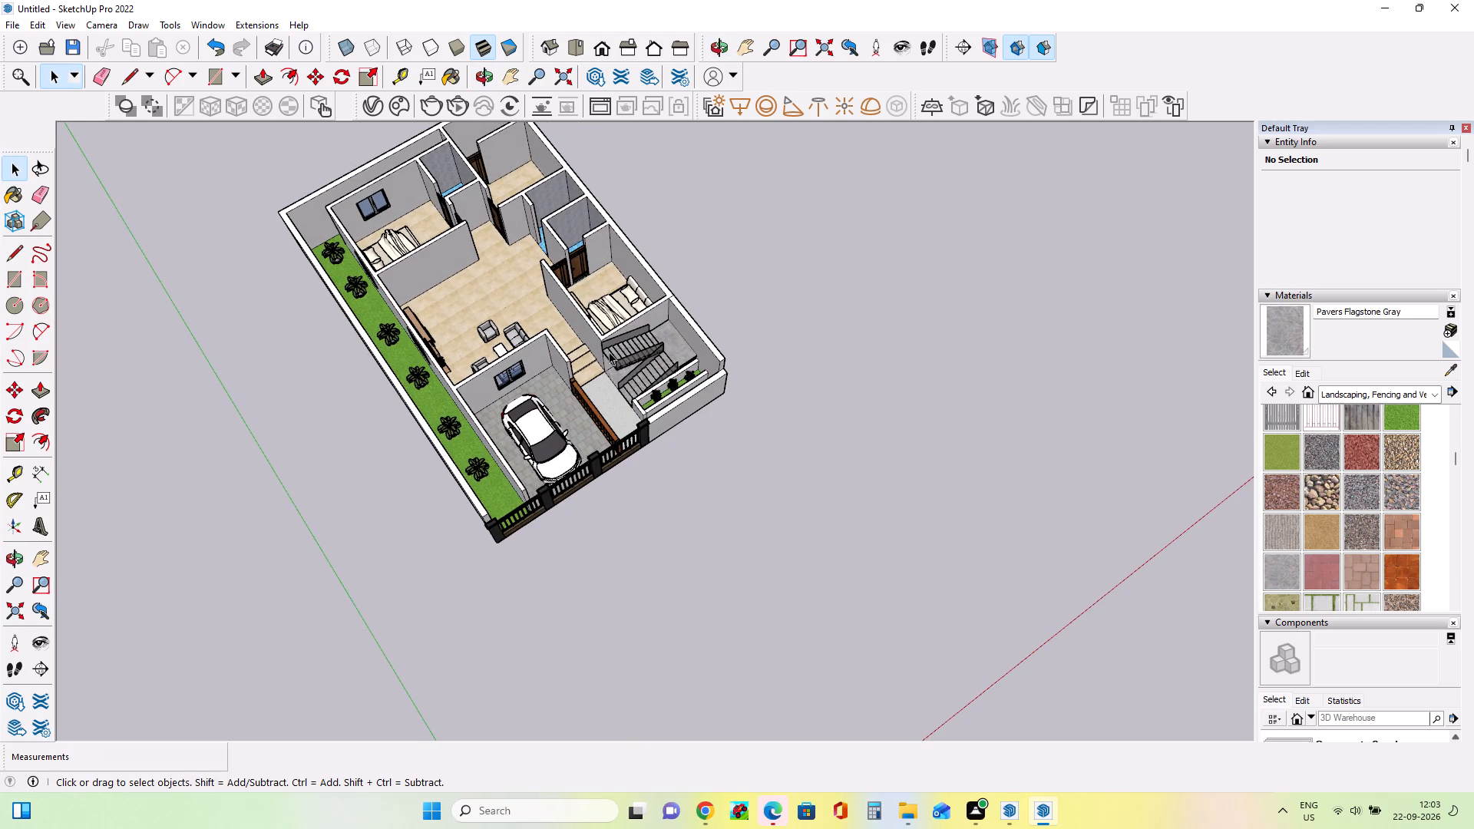
pyautogui.moveTo(735, 422); pyautogui.dragTo(289, 477, button='middle')
pyautogui.moveTo(287, 461); pyautogui.dragTo(262, 438, button='middle')
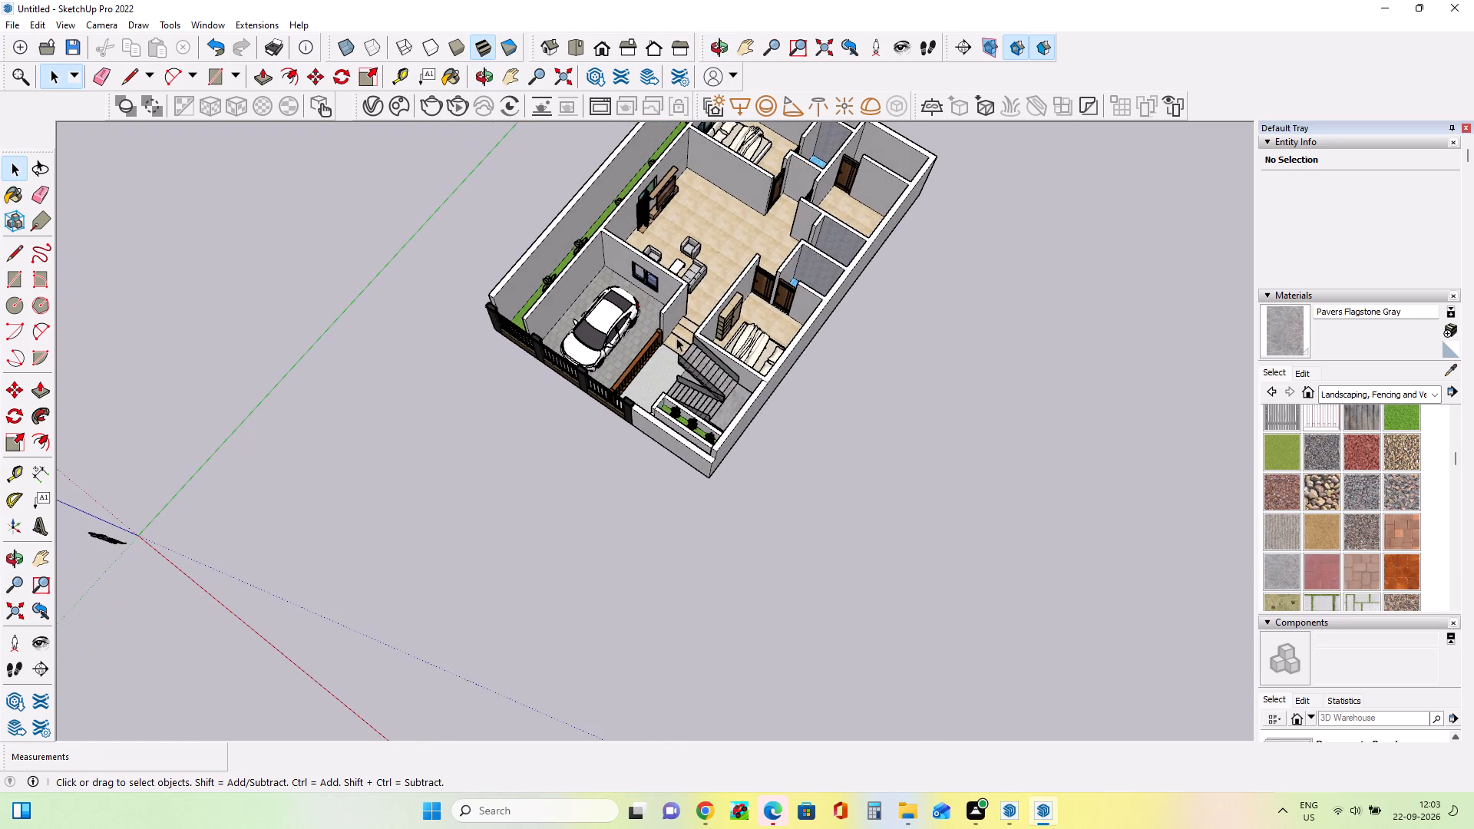
pyautogui.click(38, 557)
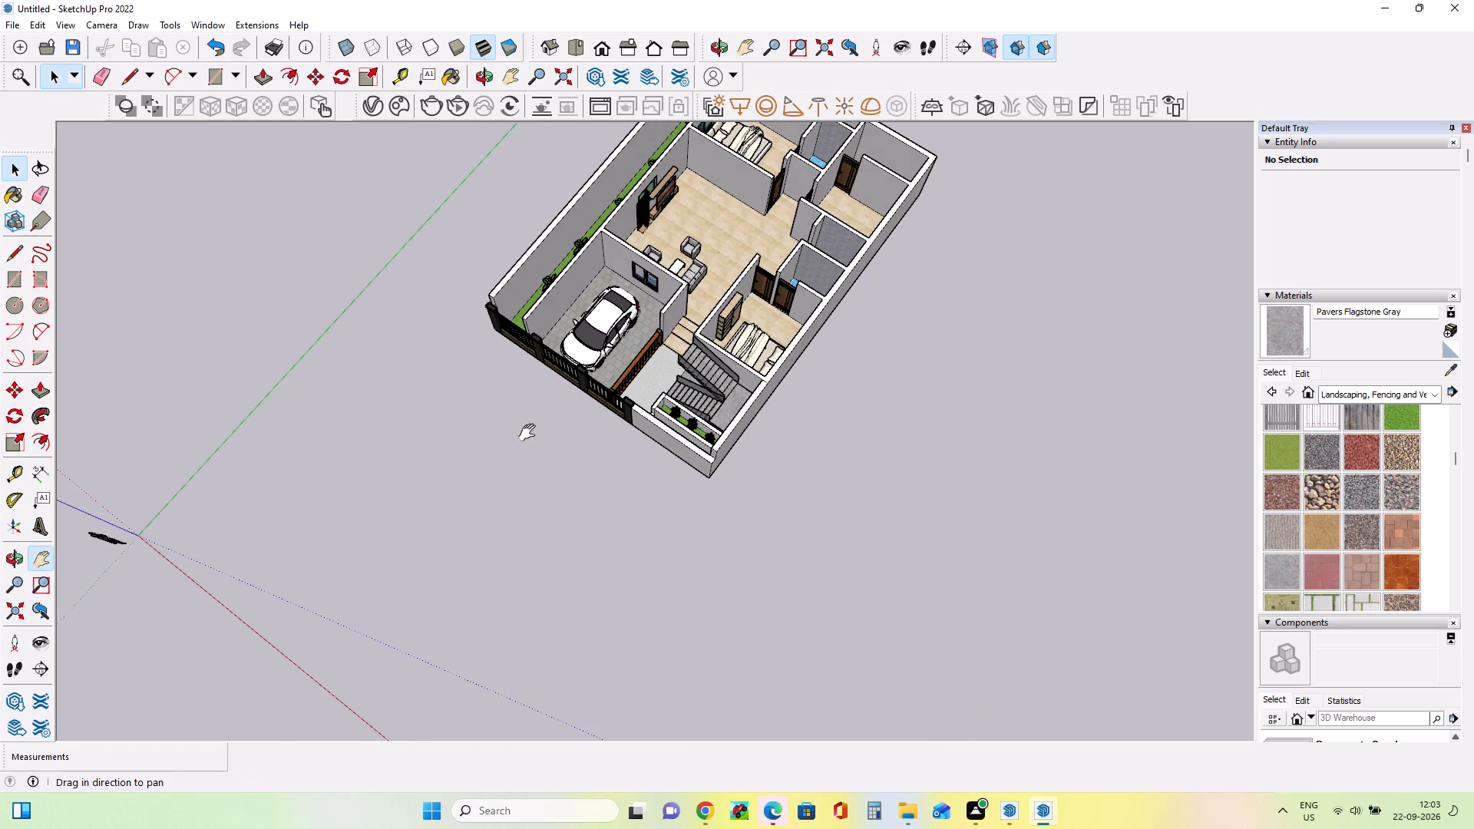
pyautogui.click(537, 429)
pyautogui.moveTo(538, 437); pyautogui.dragTo(483, 545)
pyautogui.click(483, 545)
pyautogui.scroll(4, 640, 439)
pyautogui.moveTo(640, 429); pyautogui.dragTo(618, 474, button='middle')
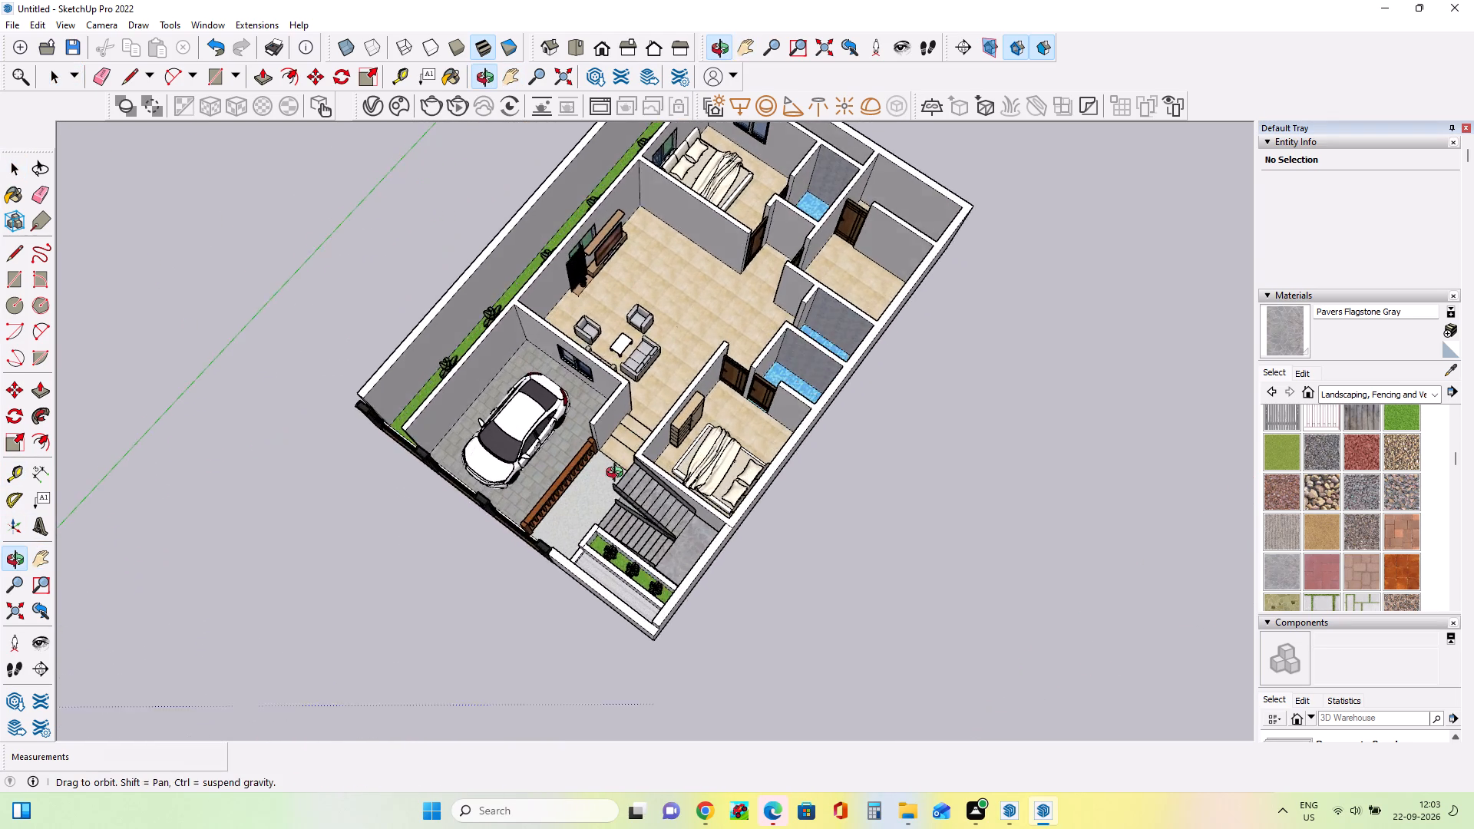
pyautogui.moveTo(618, 474); pyautogui.dragTo(613, 481, button='middle')
pyautogui.scroll(-4, 613, 481)
pyautogui.scroll(3, 623, 467)
pyautogui.scroll(-3, 623, 467)
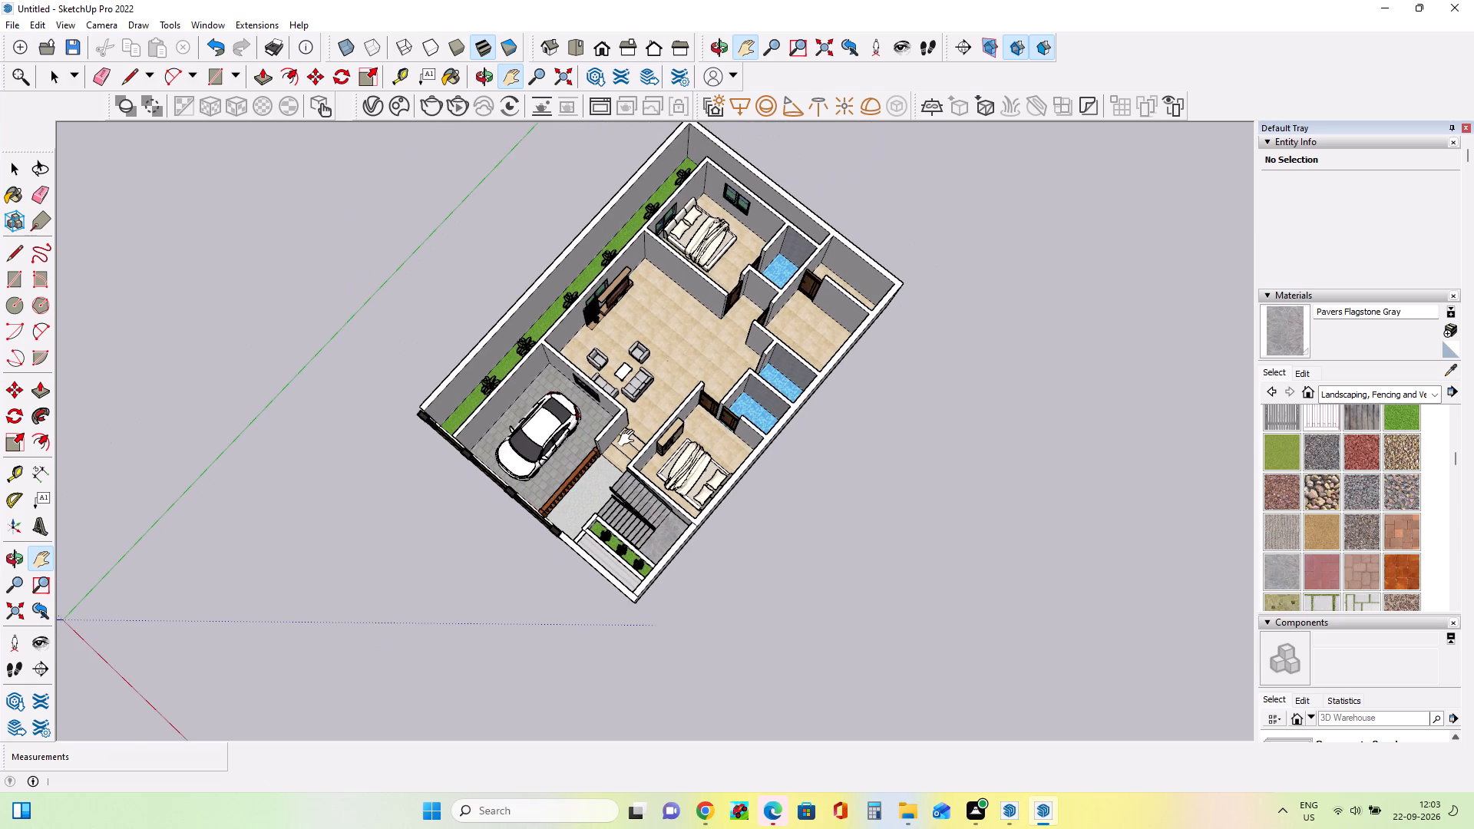
pyautogui.moveTo(461, 535); pyautogui.dragTo(1040, 485, button='middle')
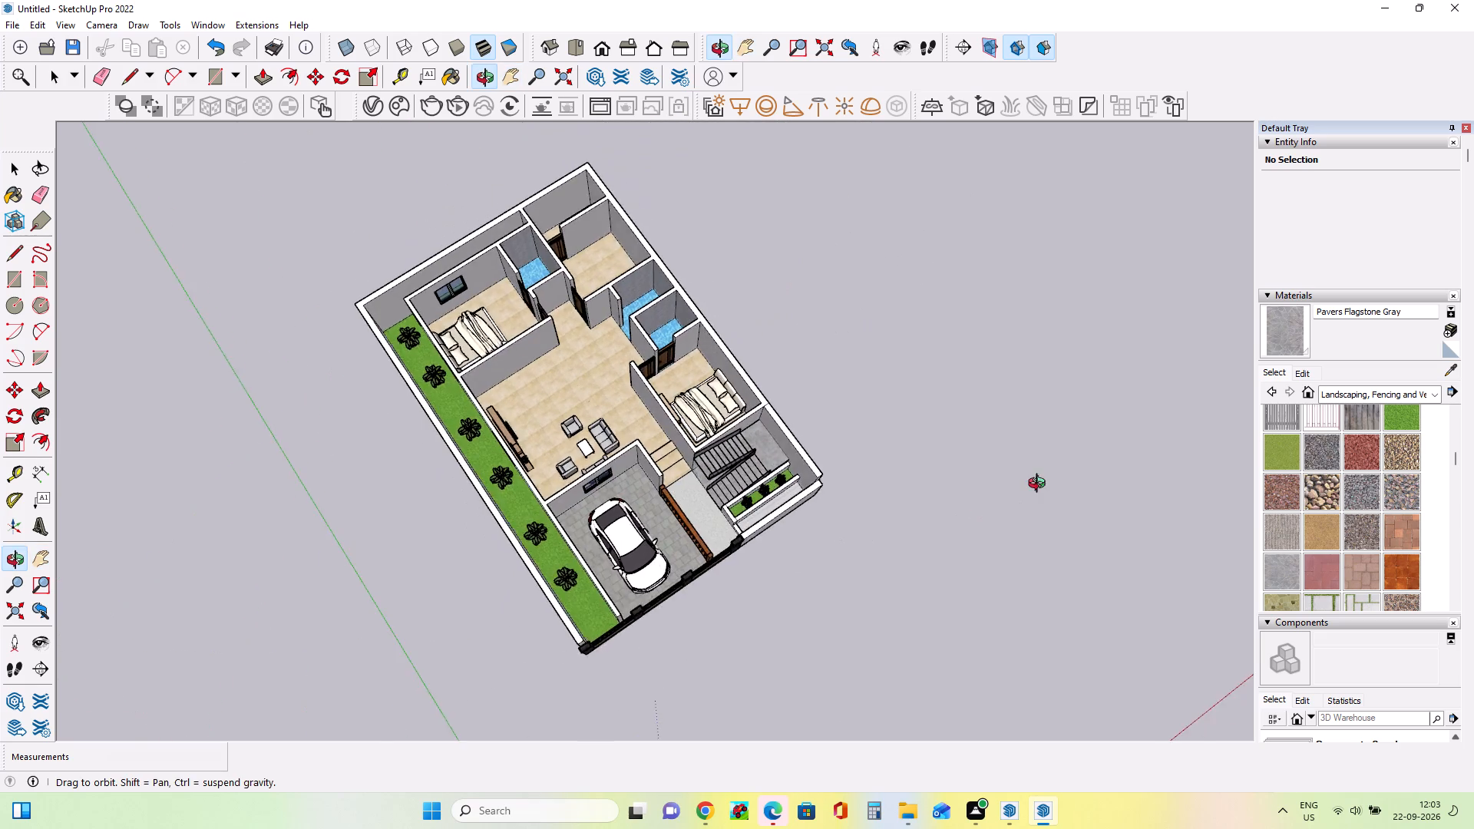
pyautogui.moveTo(1040, 485); pyautogui.dragTo(1056, 467, button='middle')
pyautogui.moveTo(762, 536); pyautogui.dragTo(893, 520, button='middle')
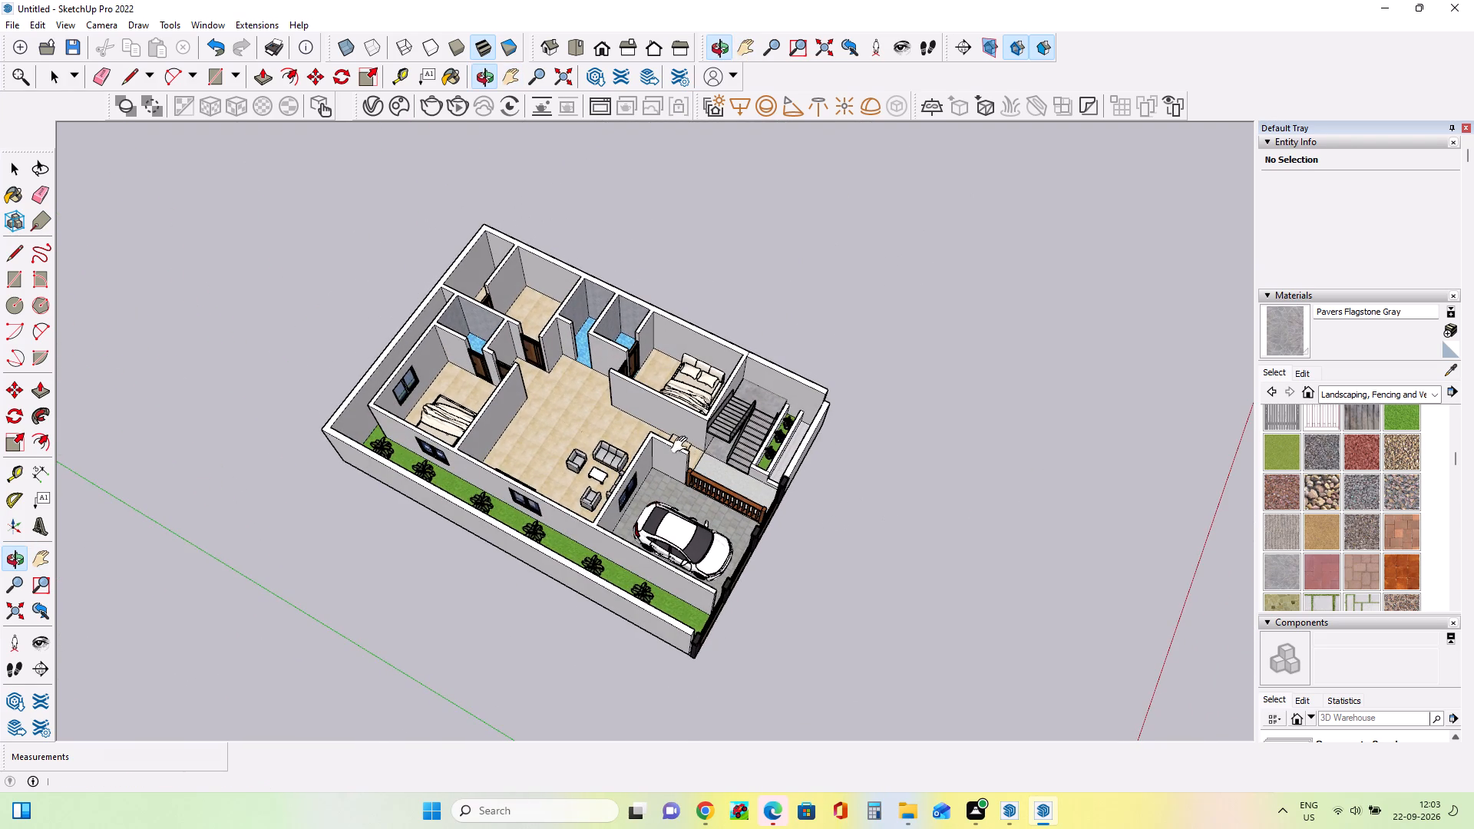
# Copy the door at the back of the living hall about 6' over to the open doorway of the adjacent blue-floored bathroom.
pyautogui.scroll(4, 676, 441)
pyautogui.click(14, 171)
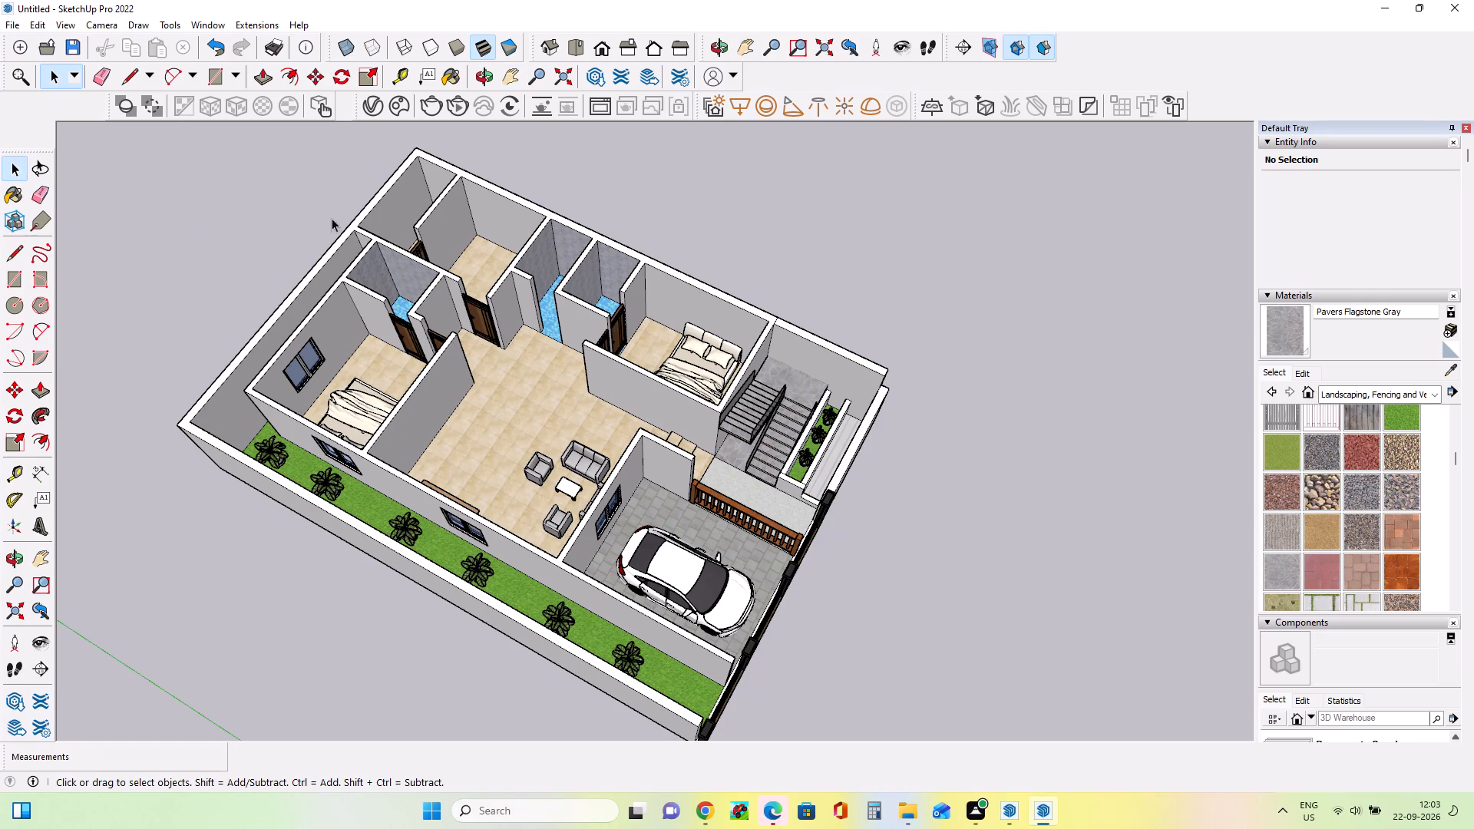
pyautogui.click(487, 331)
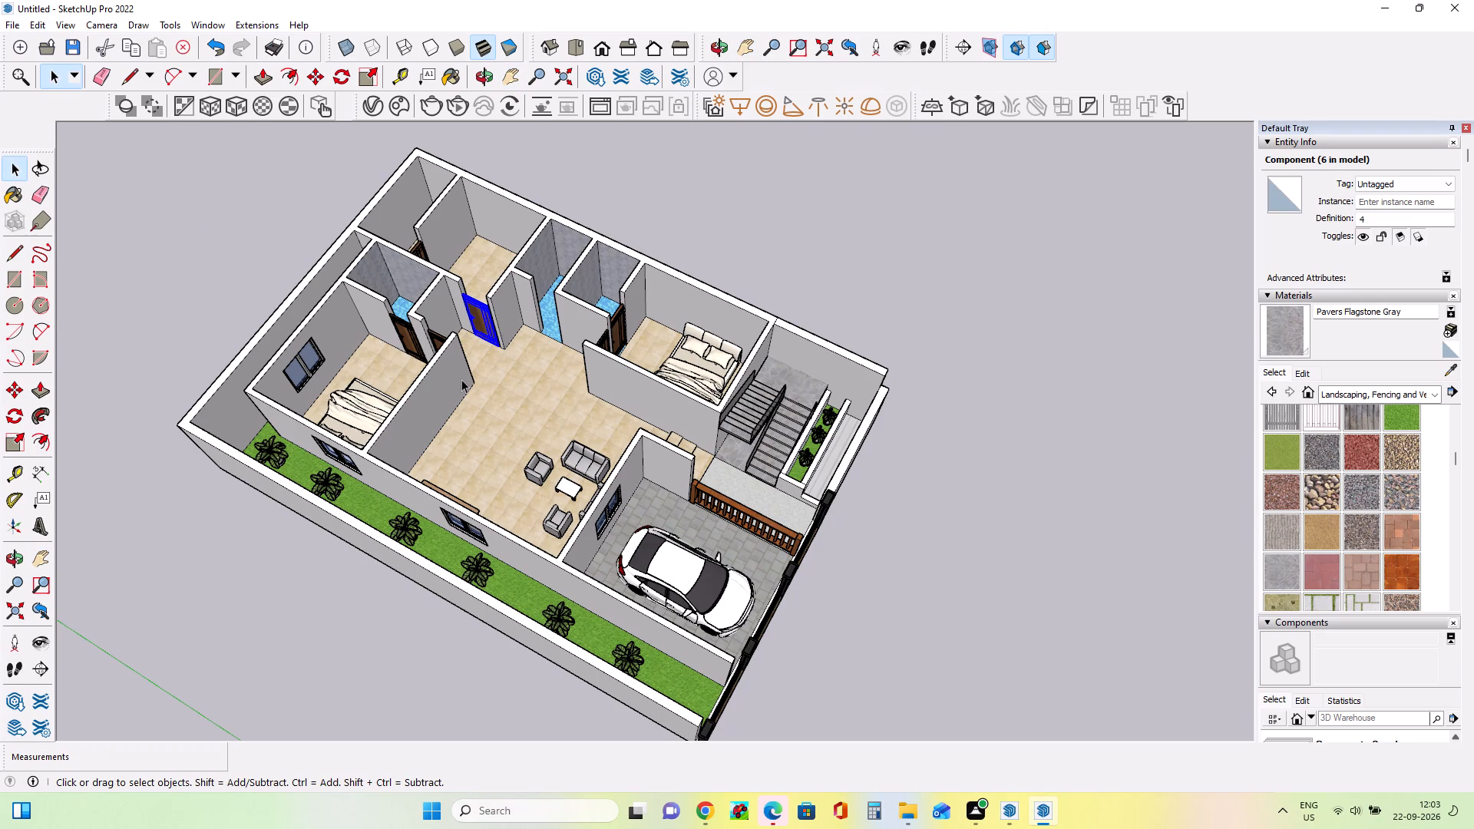
pyautogui.scroll(7, 486, 345)
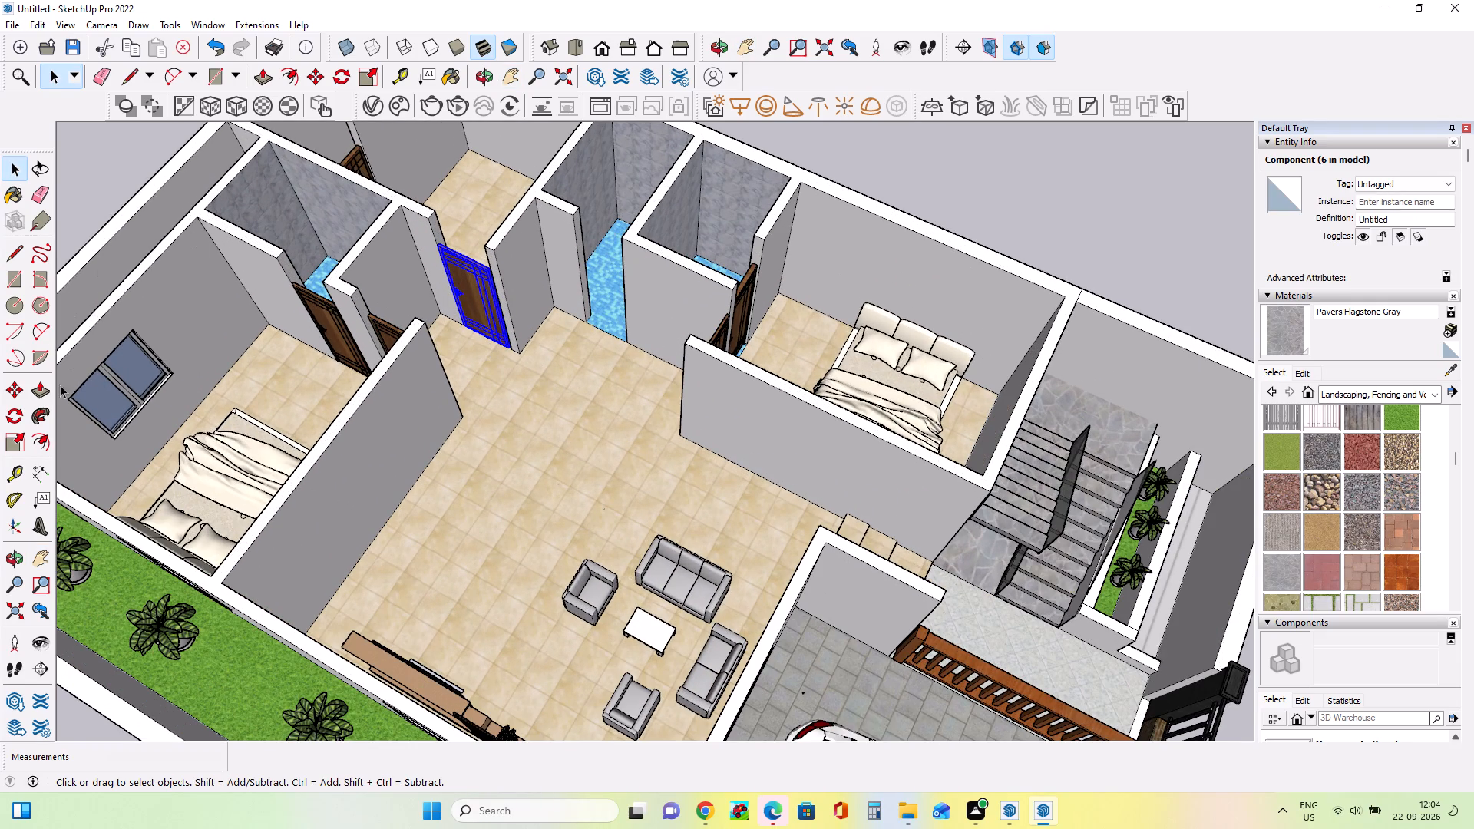
pyautogui.click(19, 394)
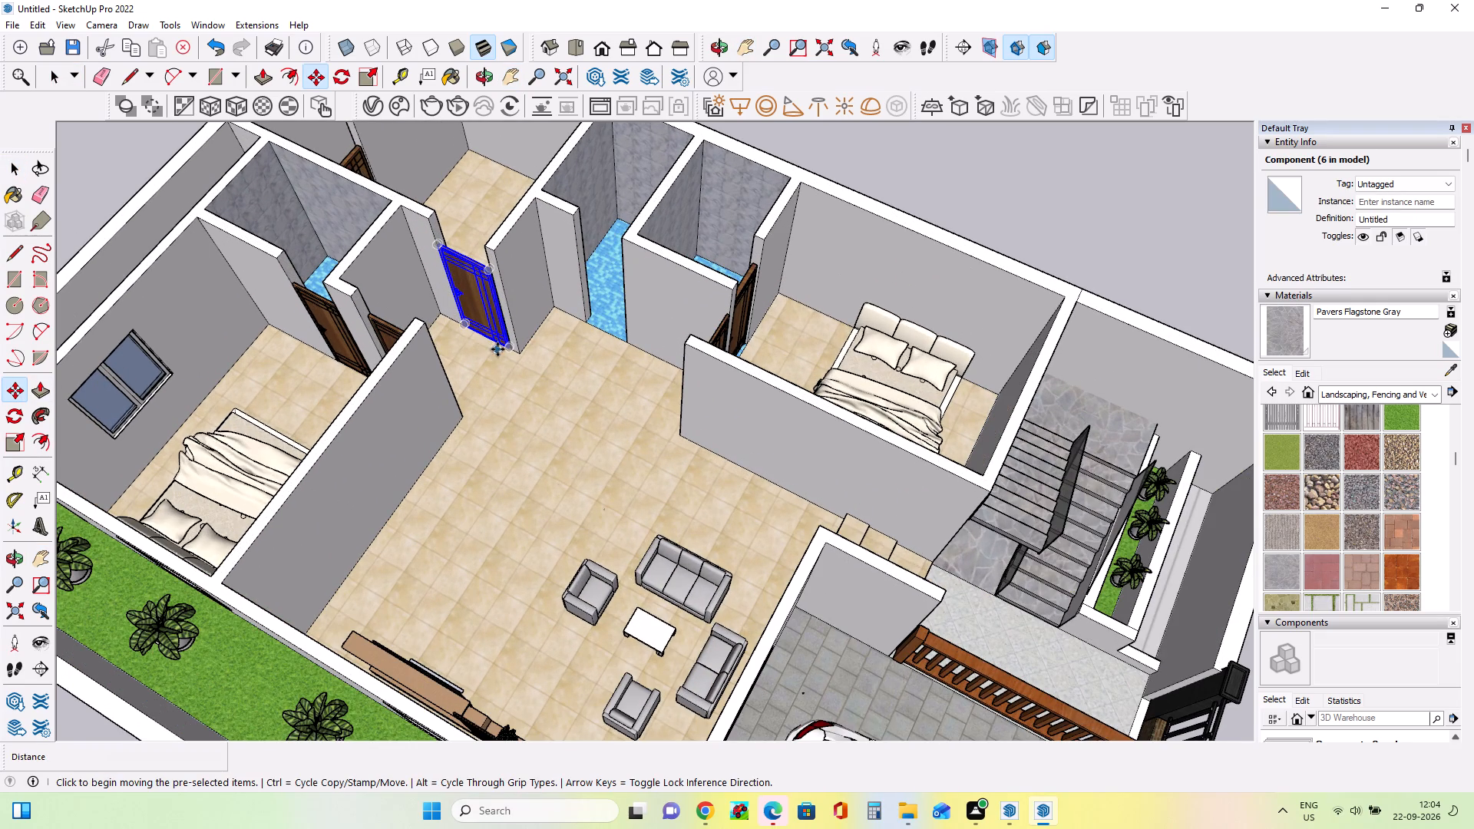
pyautogui.click(507, 349)
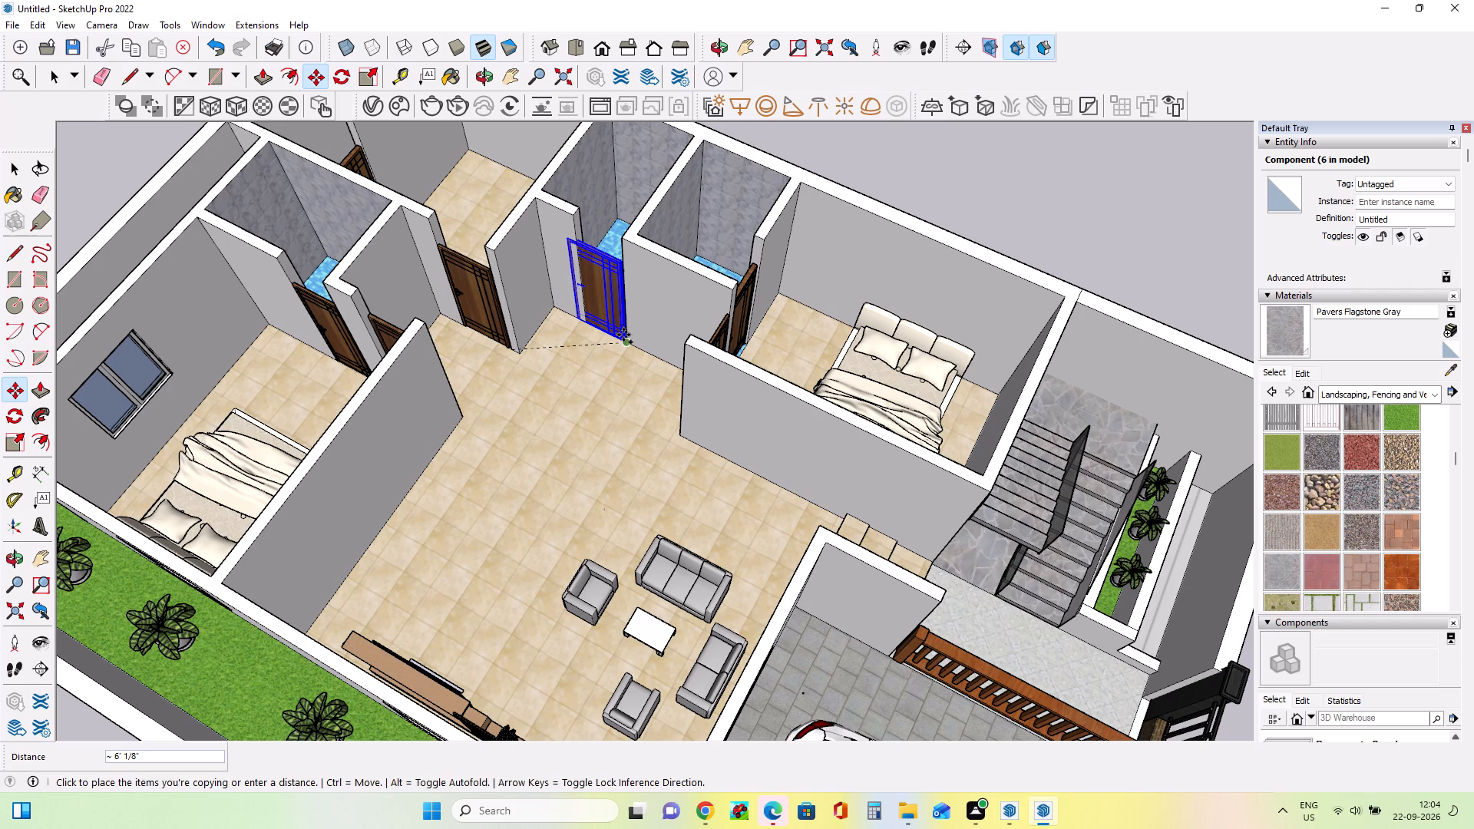
pyautogui.click(623, 335)
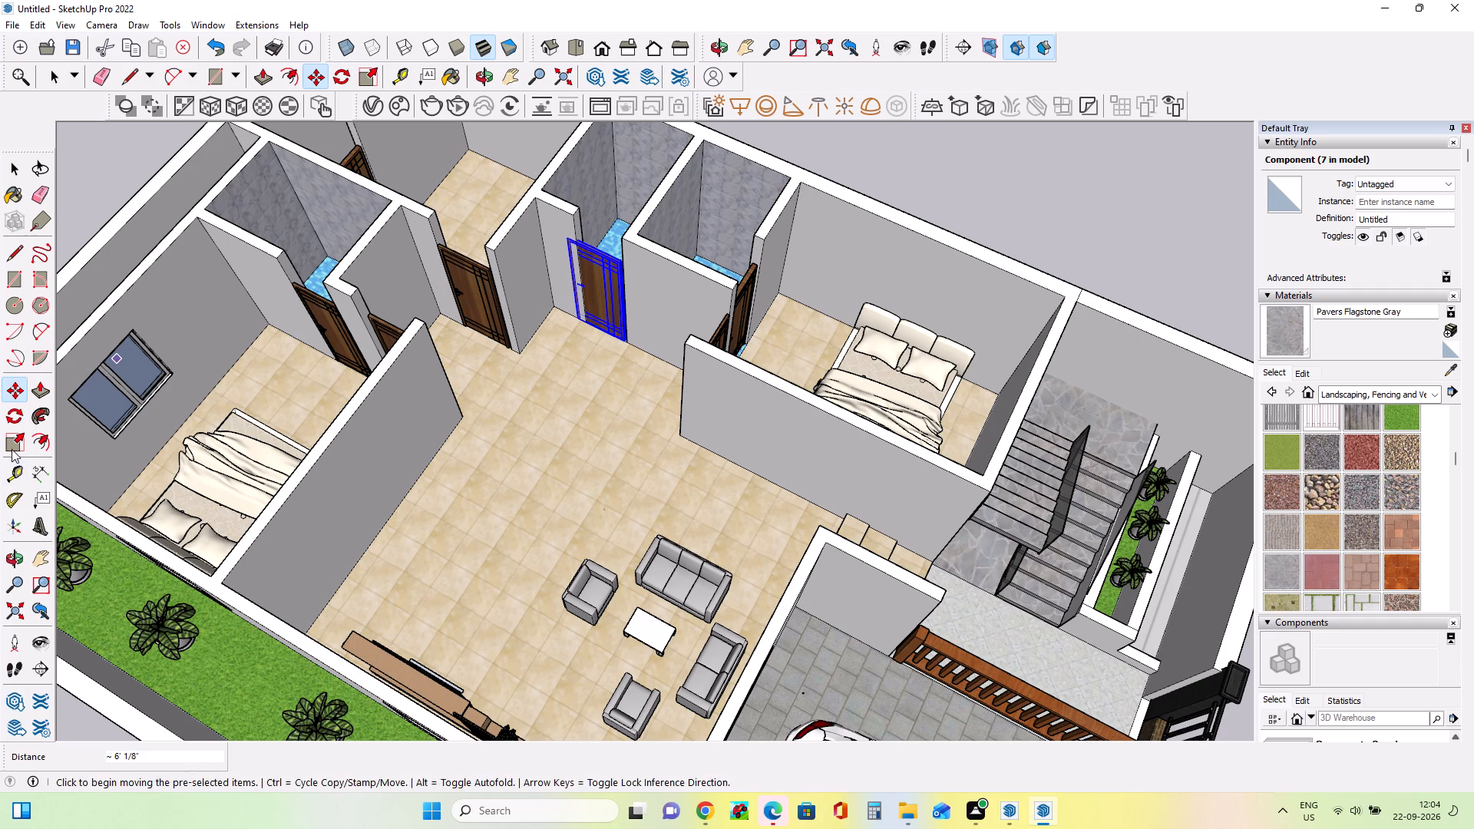
# Scale the copied door's width by about 0.82 so it fits the bathroom doorway.
pyautogui.click(13, 438)
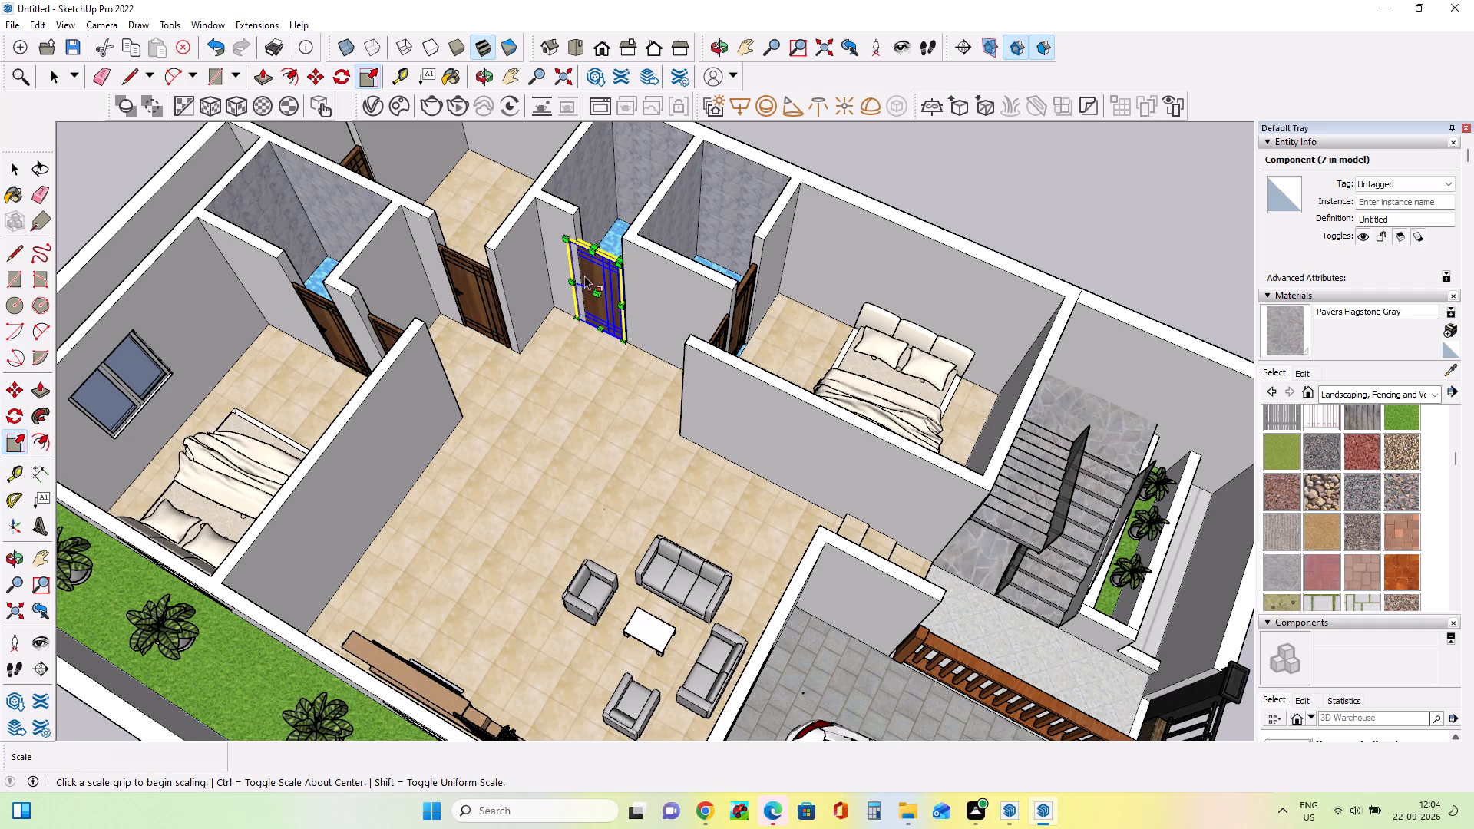
pyautogui.click(571, 280)
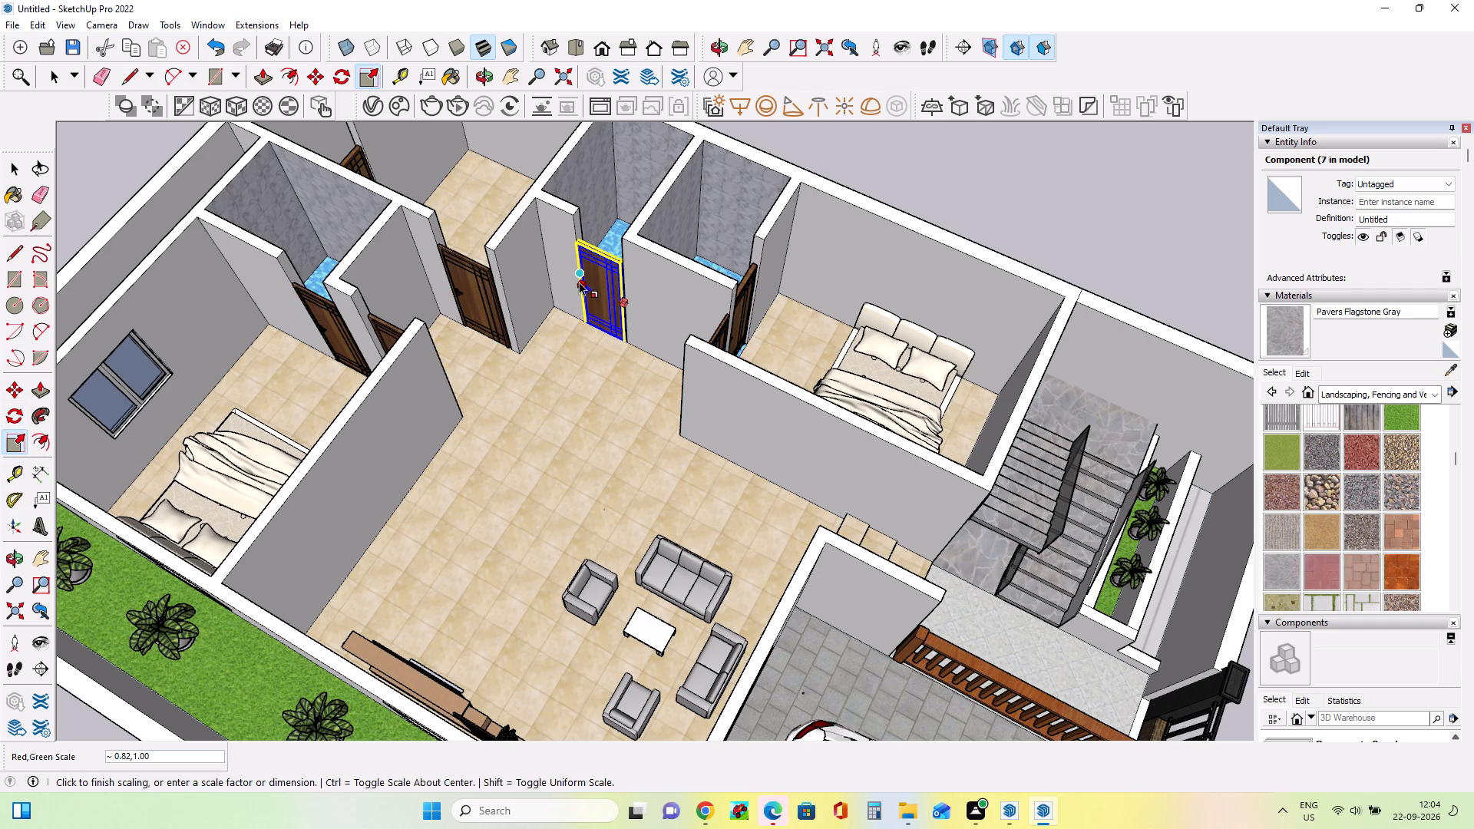
pyautogui.click(579, 282)
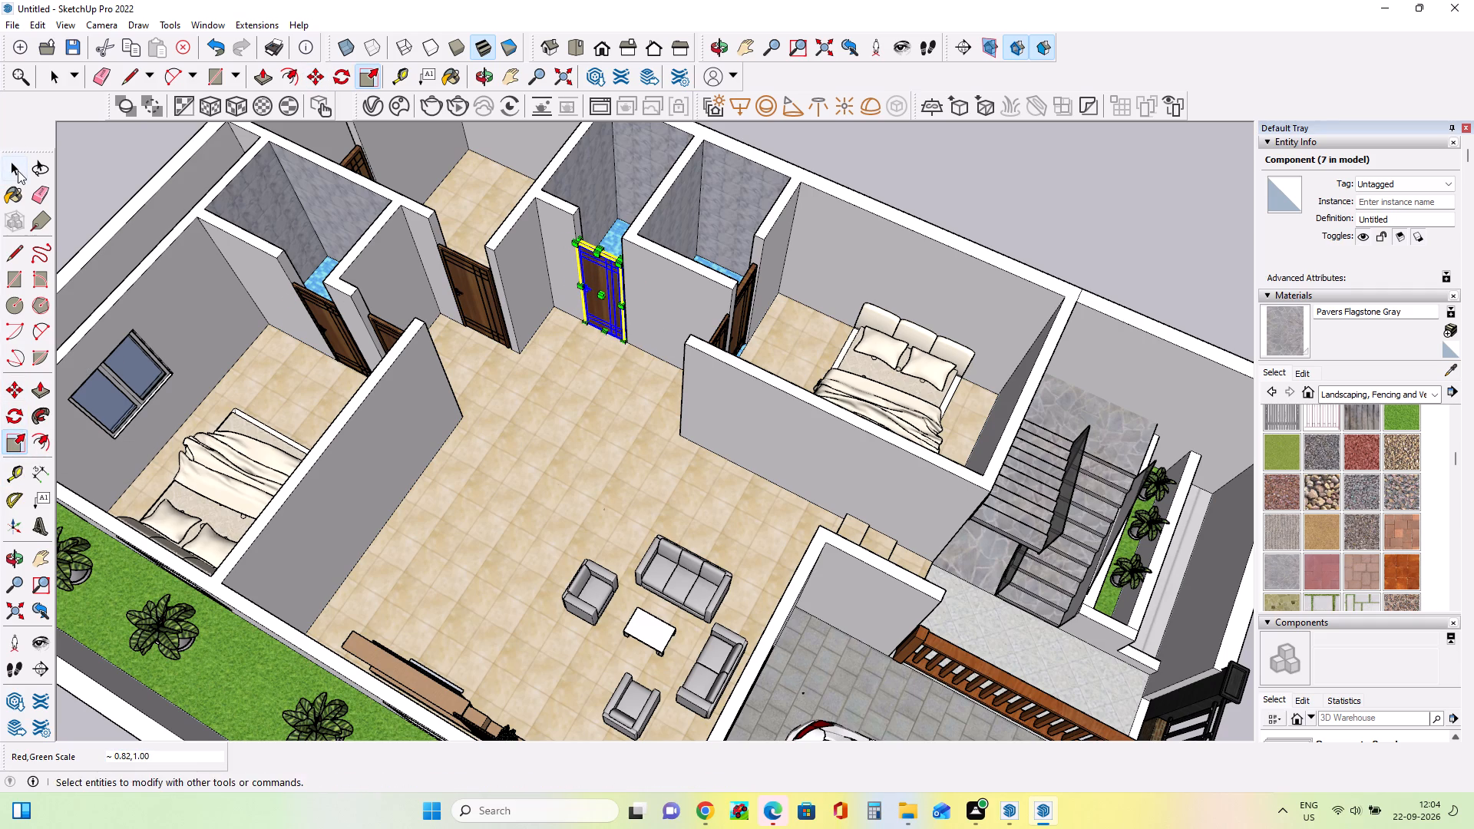
pyautogui.click(18, 170)
pyautogui.click(137, 154)
pyautogui.scroll(-2, 488, 279)
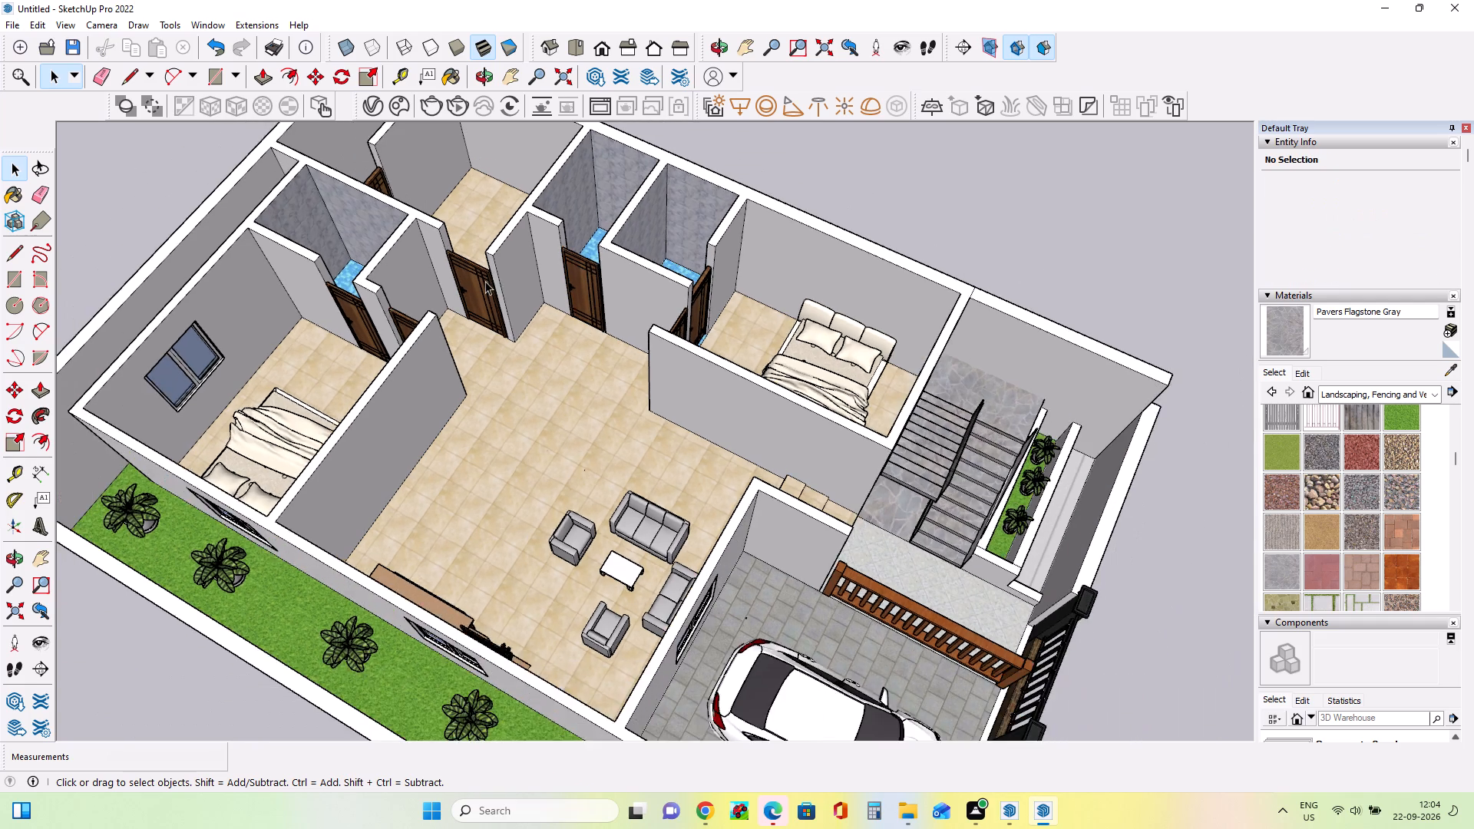
pyautogui.scroll(-7, 485, 281)
pyautogui.moveTo(557, 357); pyautogui.dragTo(528, 382, button='middle')
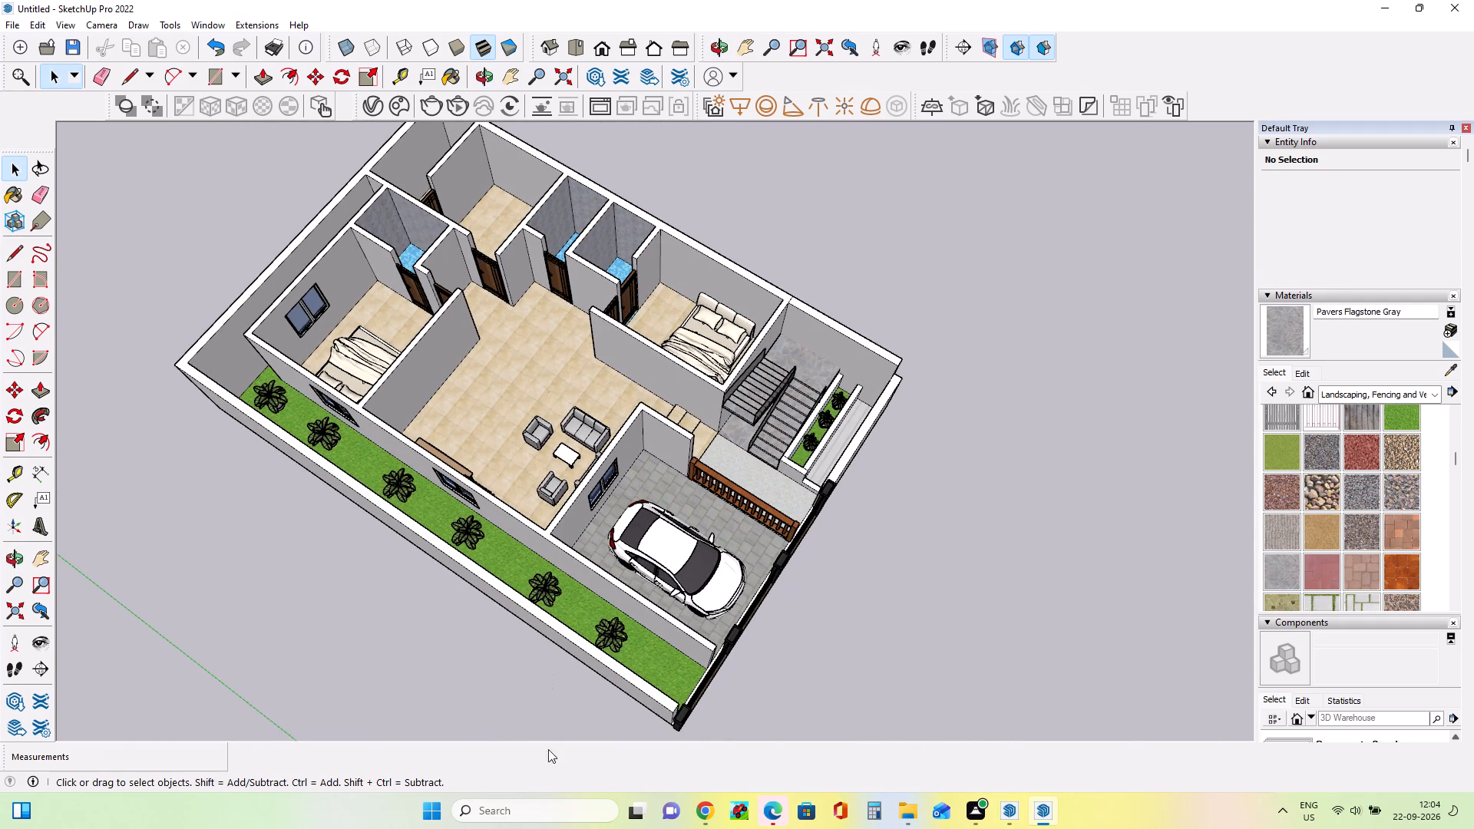
# Switch to Chrome and search 3D Warehouse for "bath room".
pyautogui.click(694, 811)
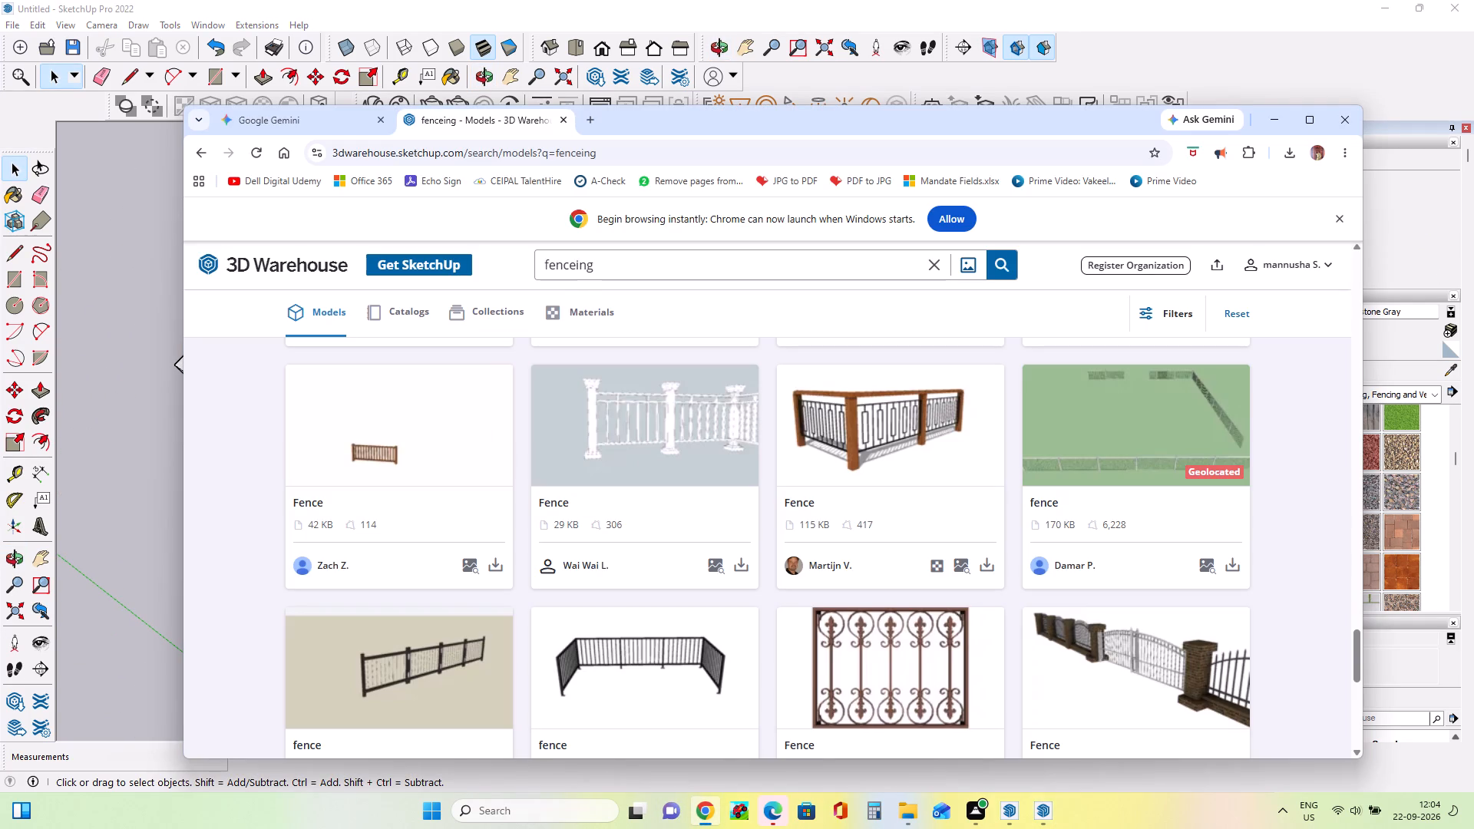
pyautogui.click(617, 258)
pyautogui.press('BackSpace')
pyautogui.press('BackSpace')
pyautogui.press('BackSpace')
pyautogui.press('BackSpace')
pyautogui.press('BackSpace')
pyautogui.press('BackSpace')
pyautogui.press('BackSpace')
pyautogui.press('BackSpace')
pyautogui.press('BackSpace')
pyautogui.press('BackSpace')
pyautogui.press('BackSpace')
pyautogui.press('BackSpace')
pyautogui.press('BackSpace')
pyautogui.press('BackSpace')
pyautogui.write('bath room')
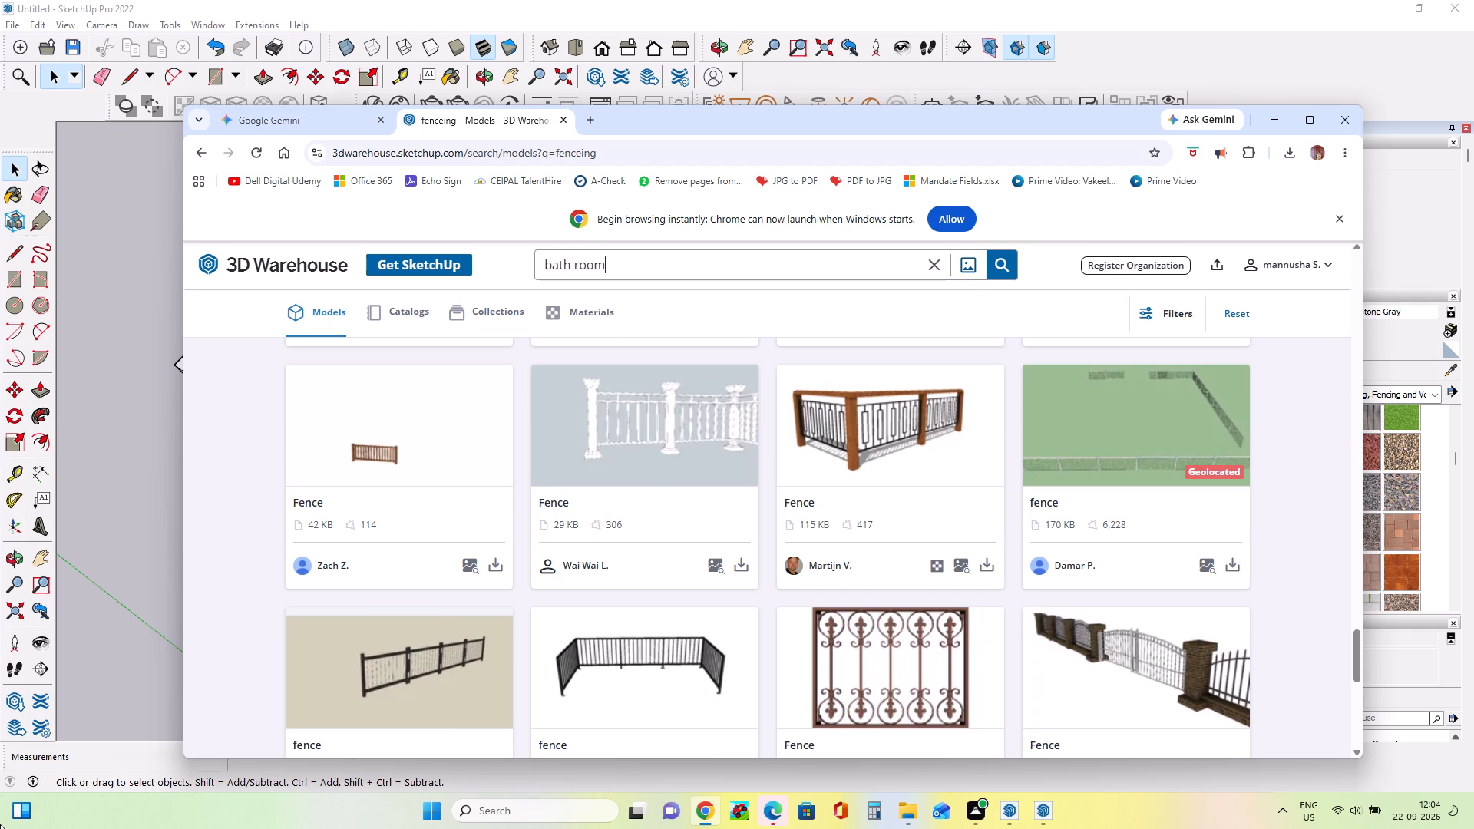
pyautogui.press('Return')
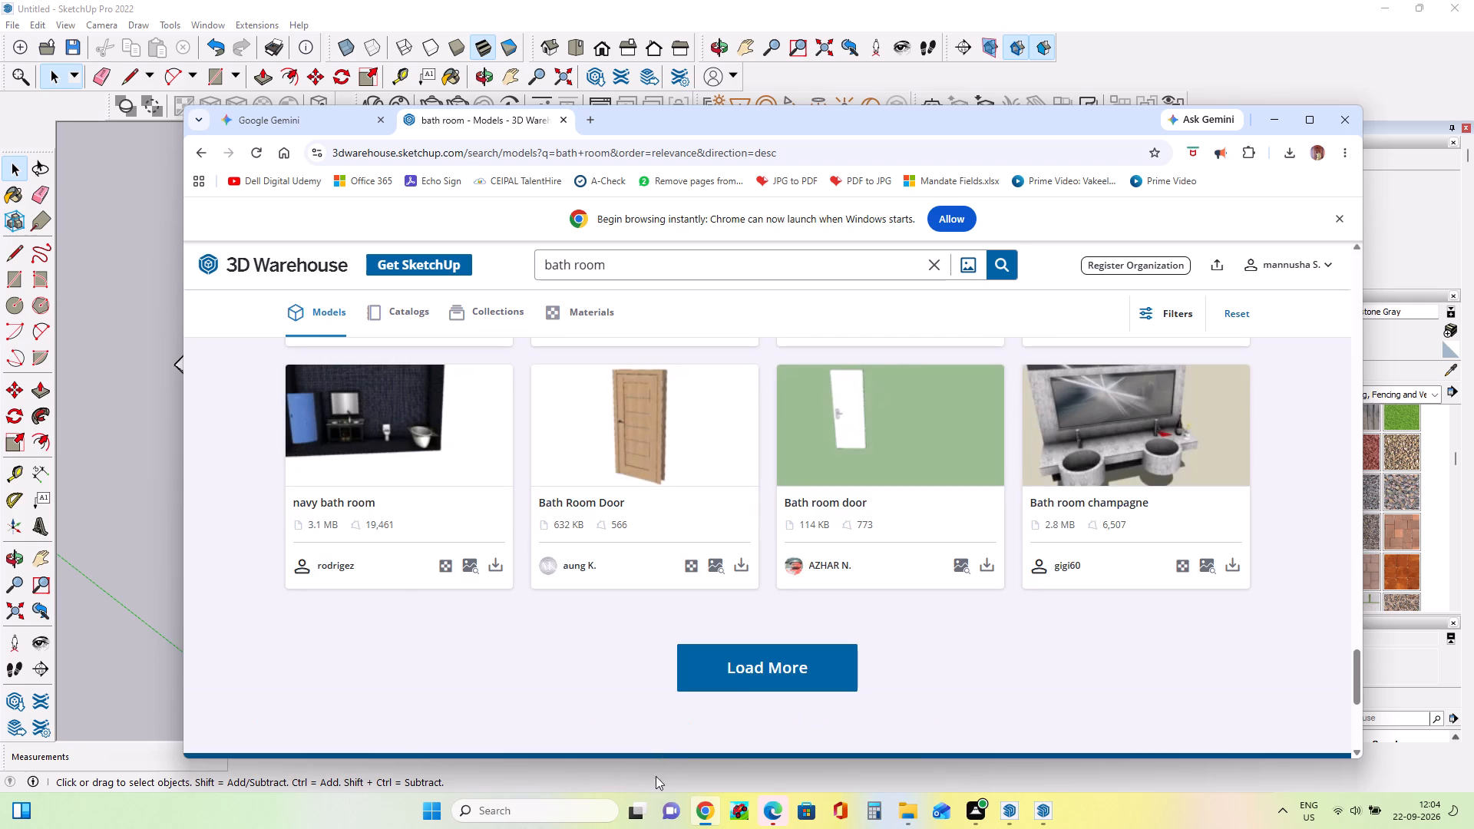
# Browse the bath room model results for a suitable set of bathroom fixtures.
pyautogui.scroll(6, 789, 543)
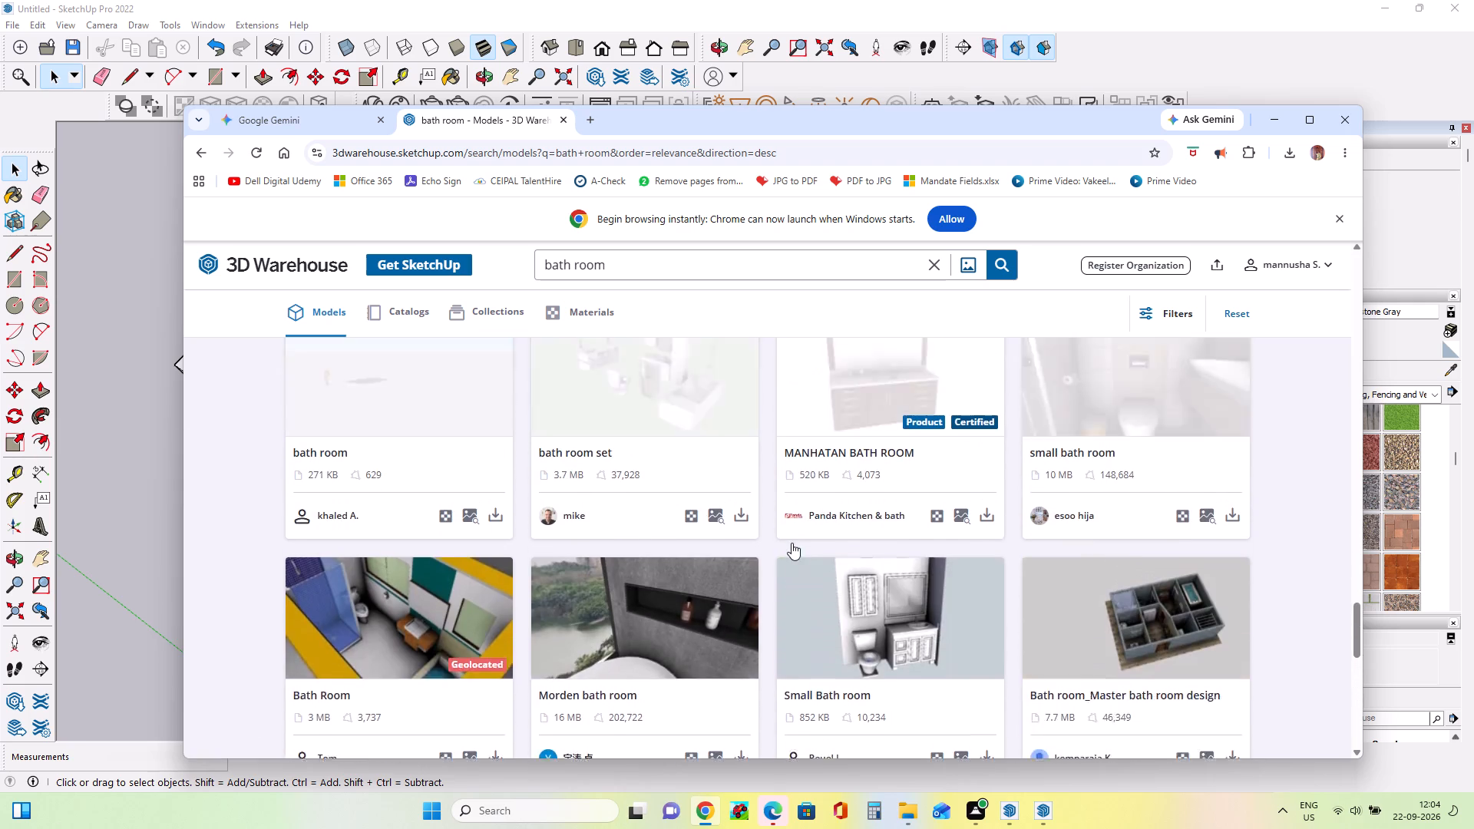
pyautogui.scroll(6, 792, 543)
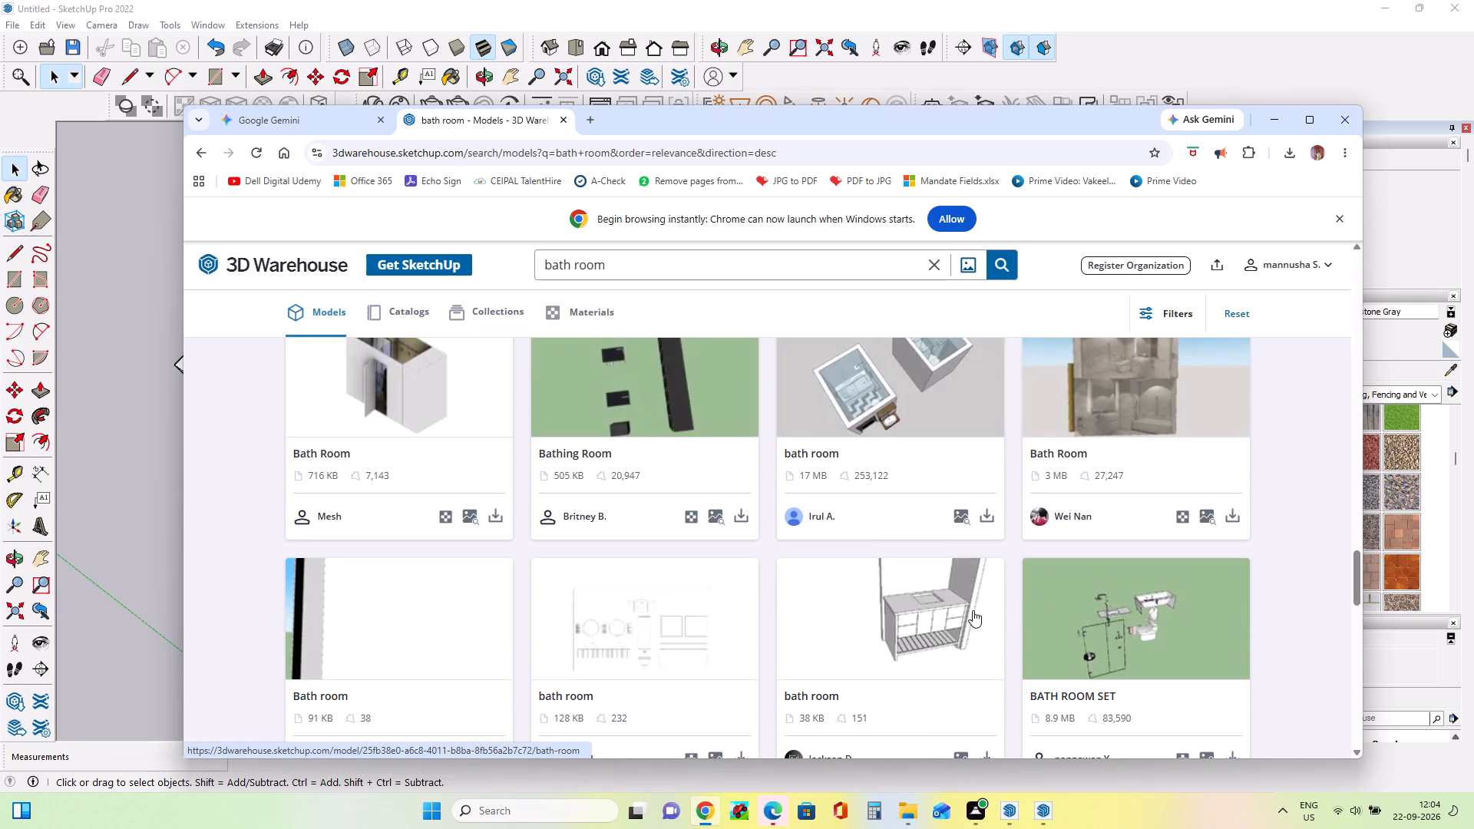
pyautogui.scroll(-1, 971, 610)
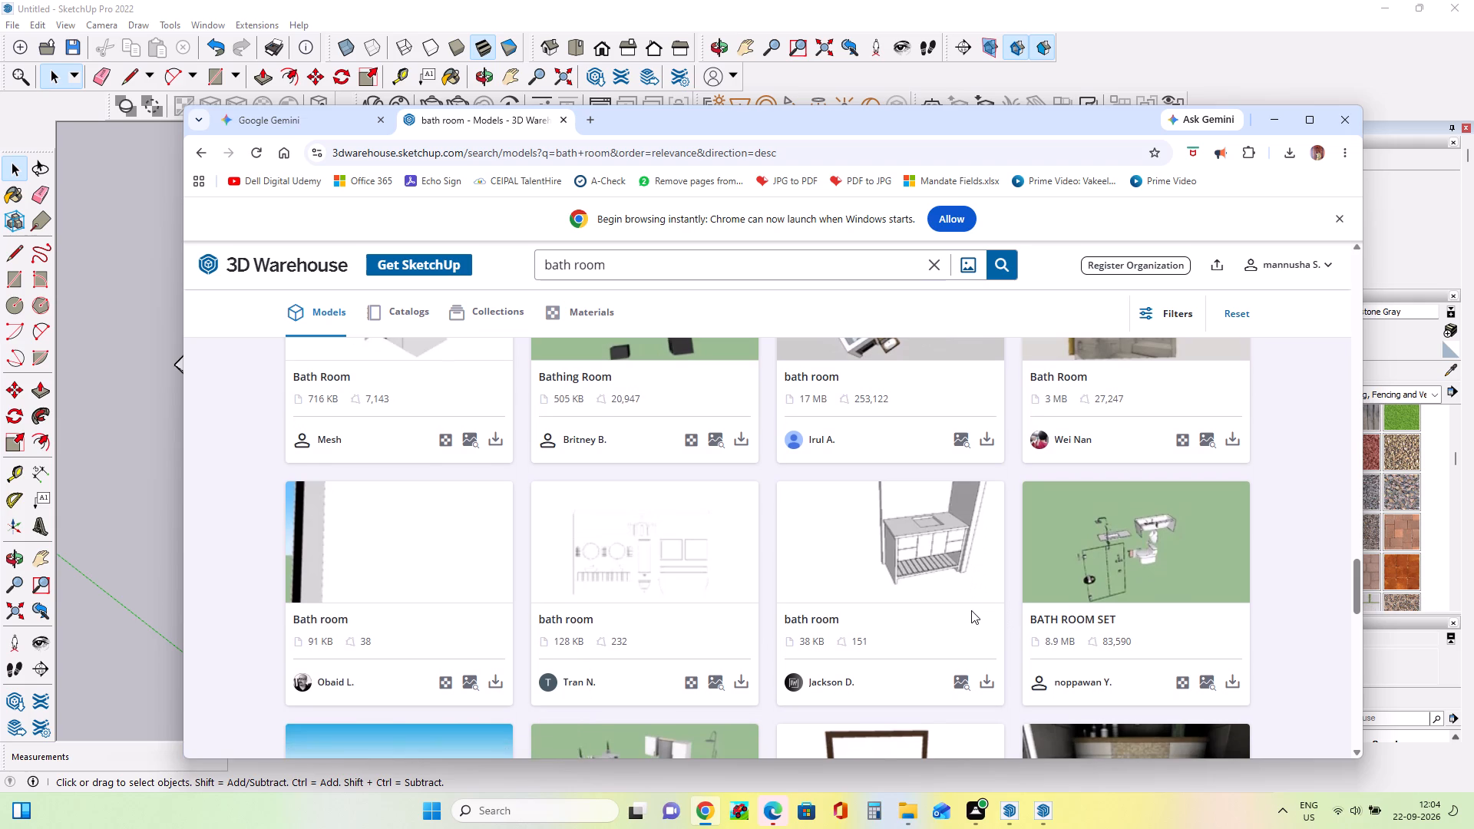
pyautogui.scroll(12, 1217, 560)
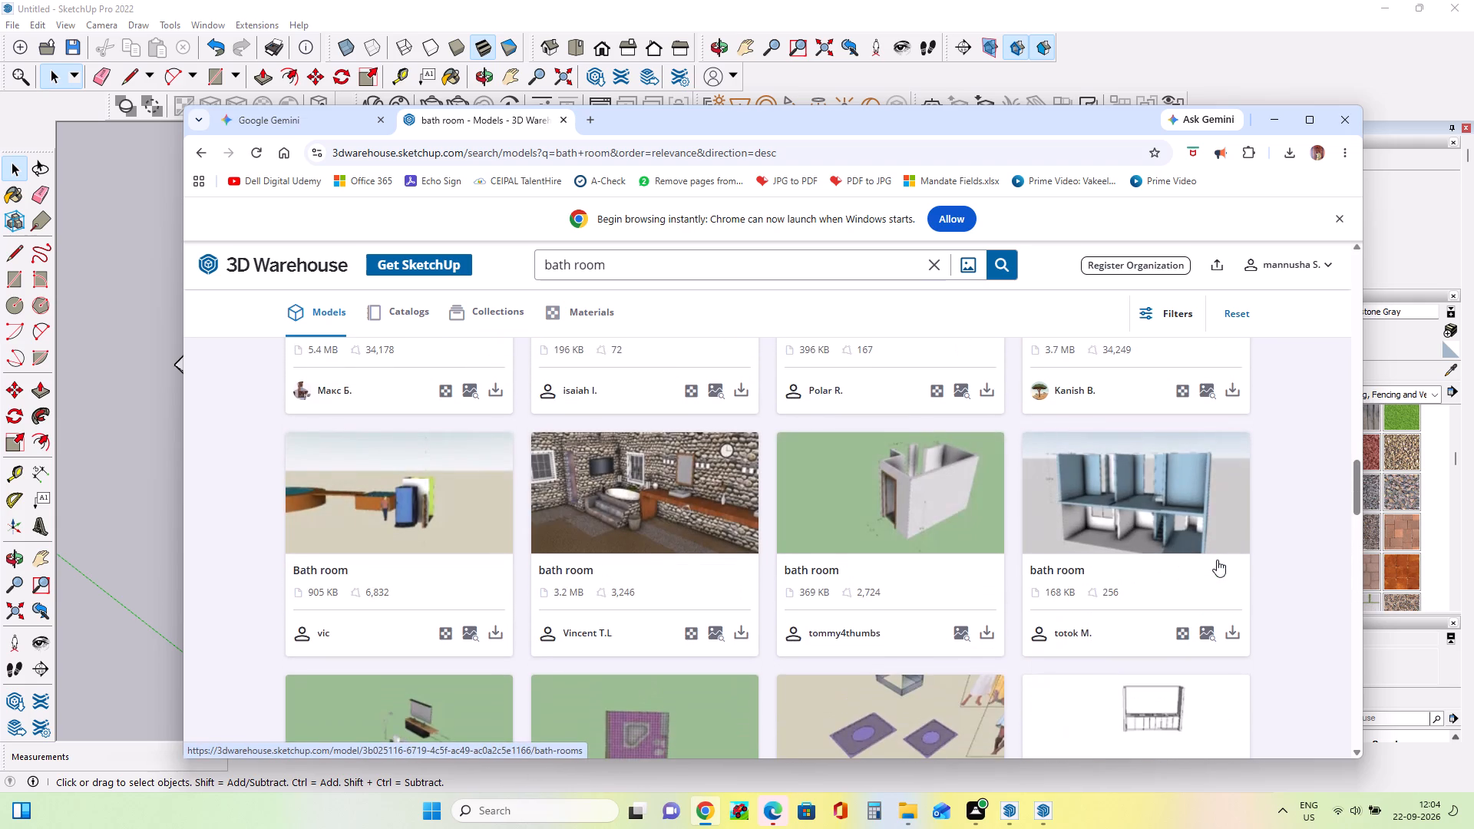
pyautogui.scroll(10, 1217, 560)
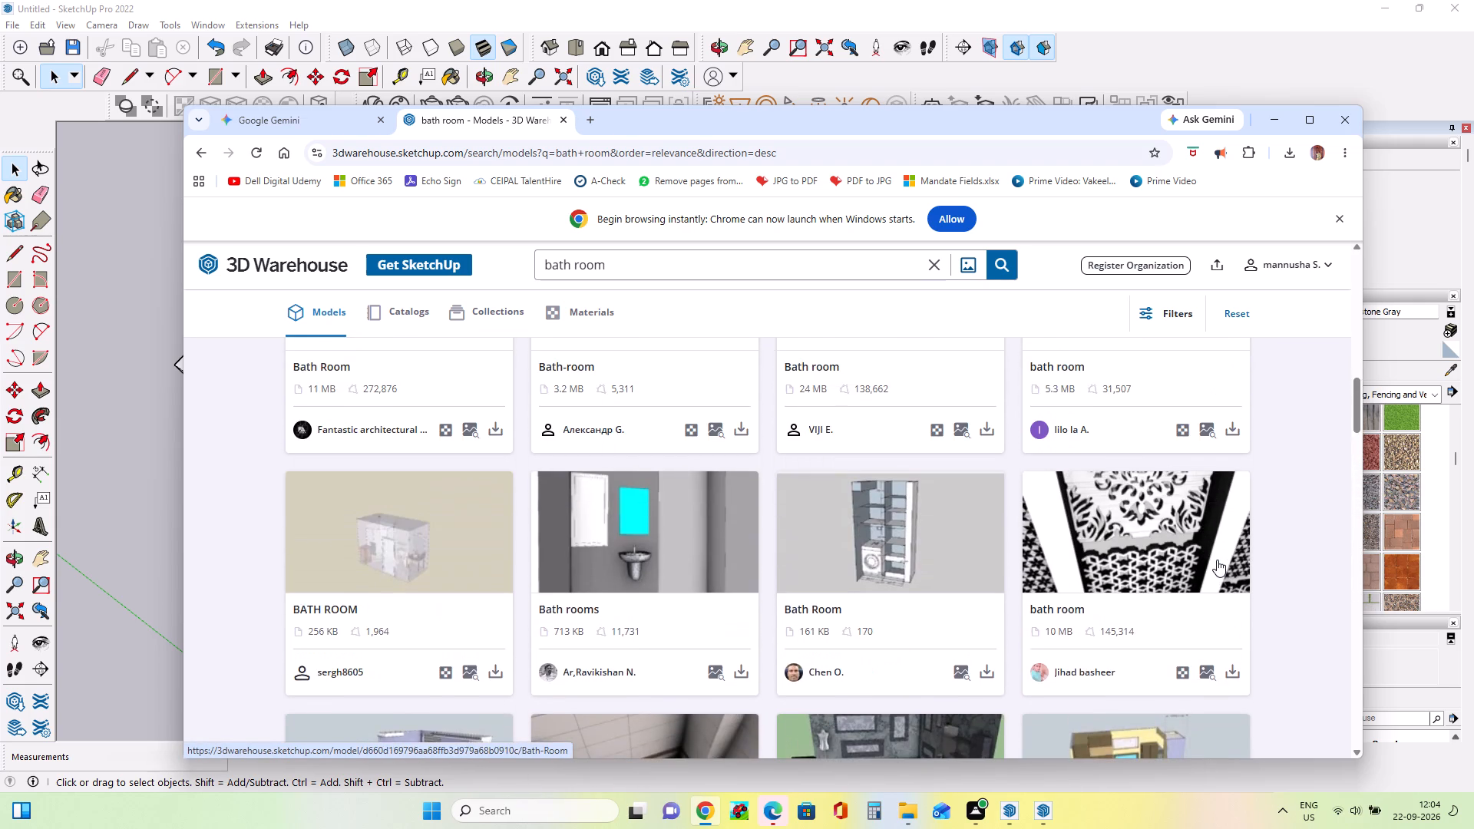
pyautogui.scroll(-3, 1217, 560)
pyautogui.scroll(7, 1217, 560)
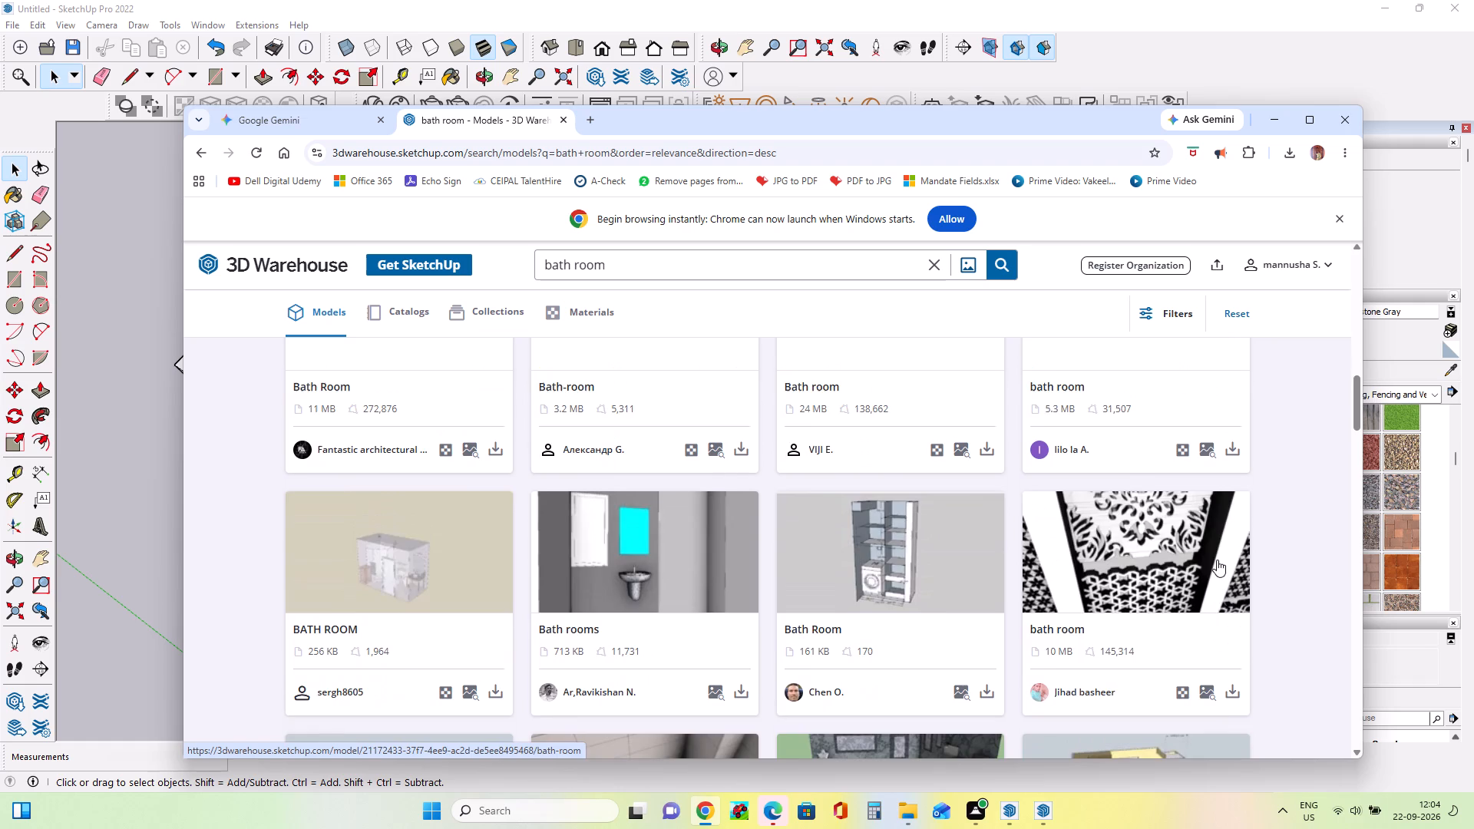
pyautogui.scroll(7, 1217, 560)
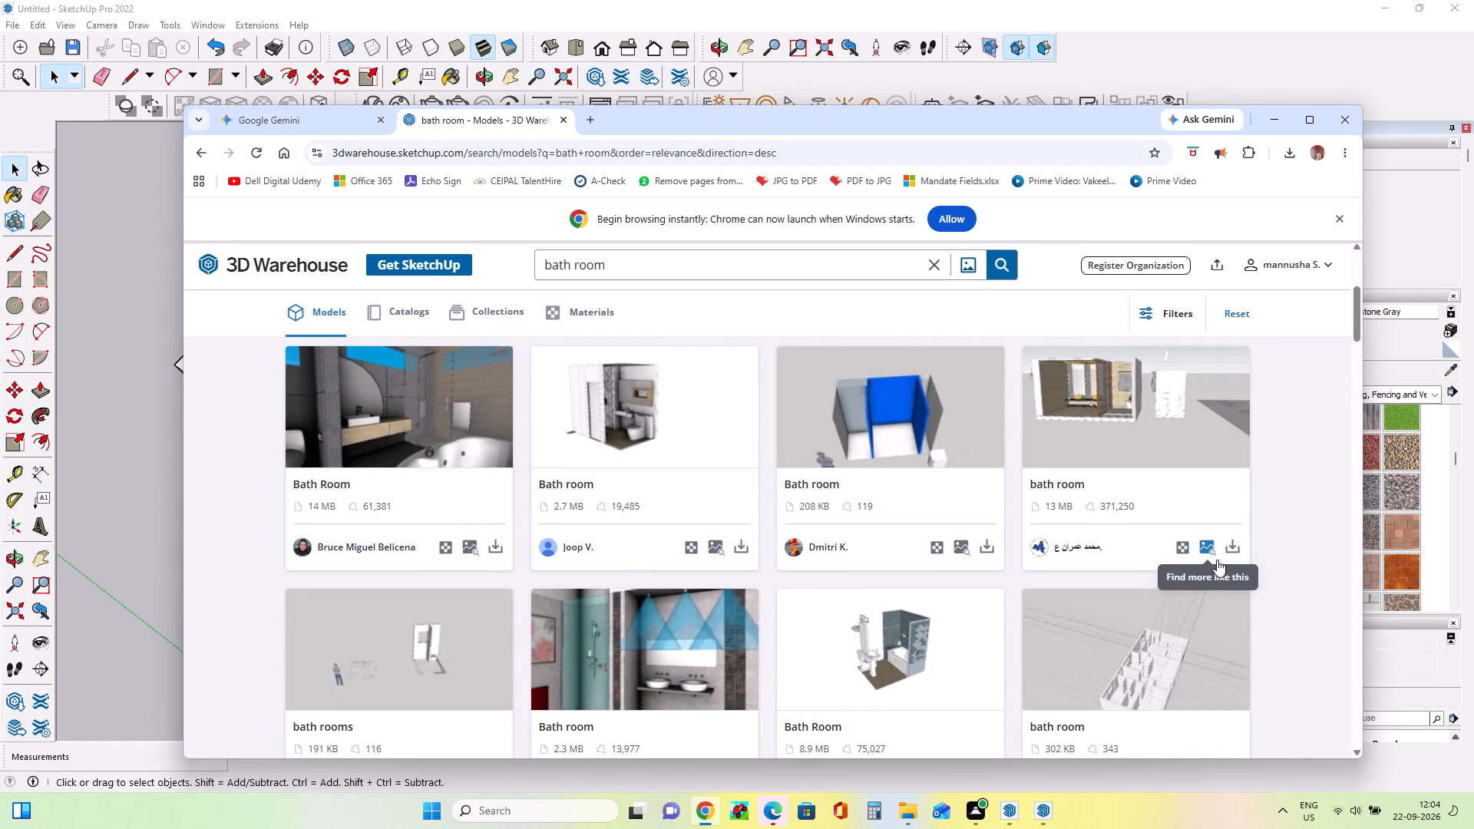
pyautogui.scroll(12, 1217, 560)
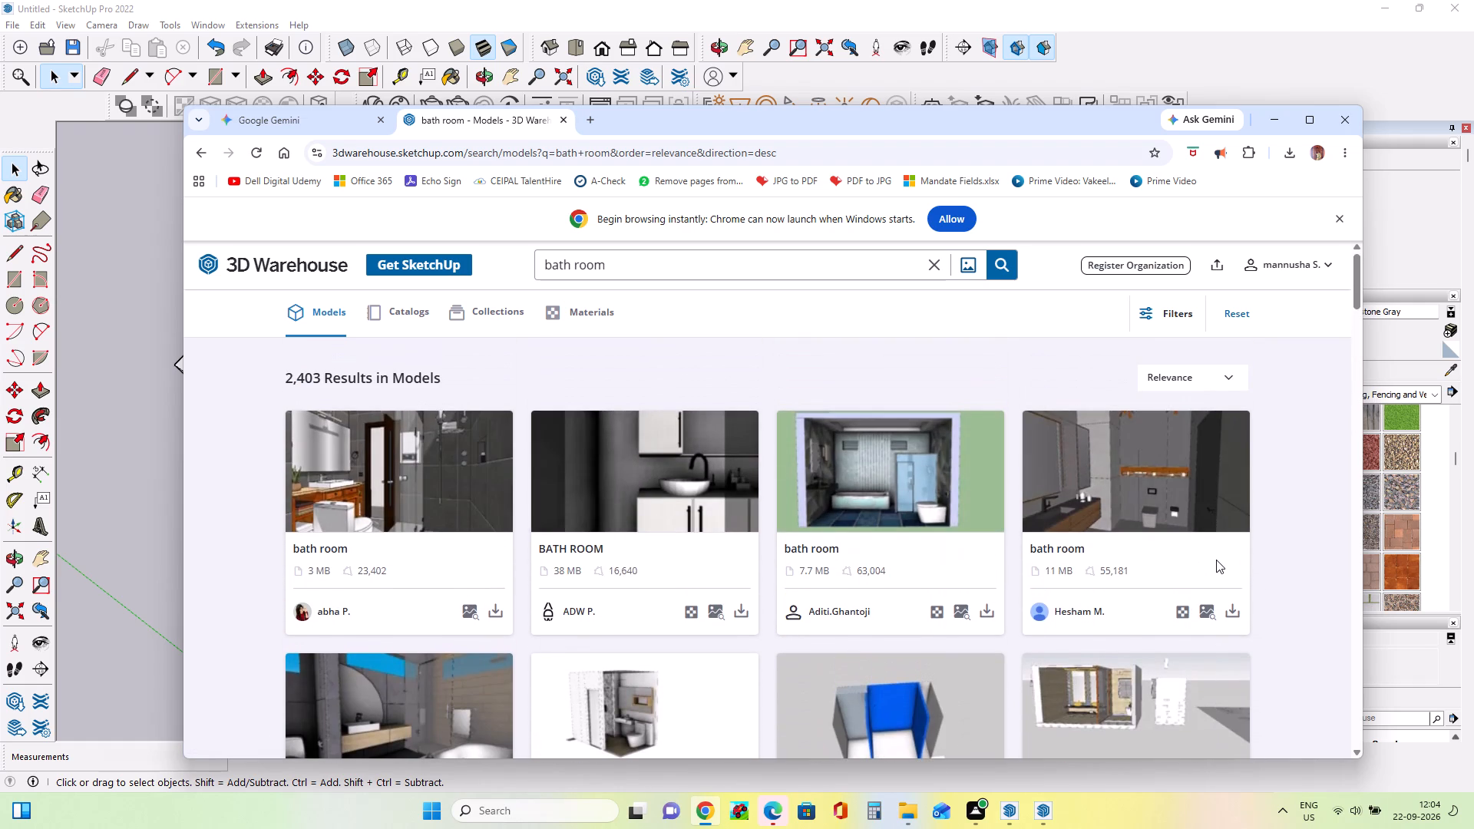
pyautogui.scroll(5, 1216, 560)
pyautogui.scroll(-16, 1184, 539)
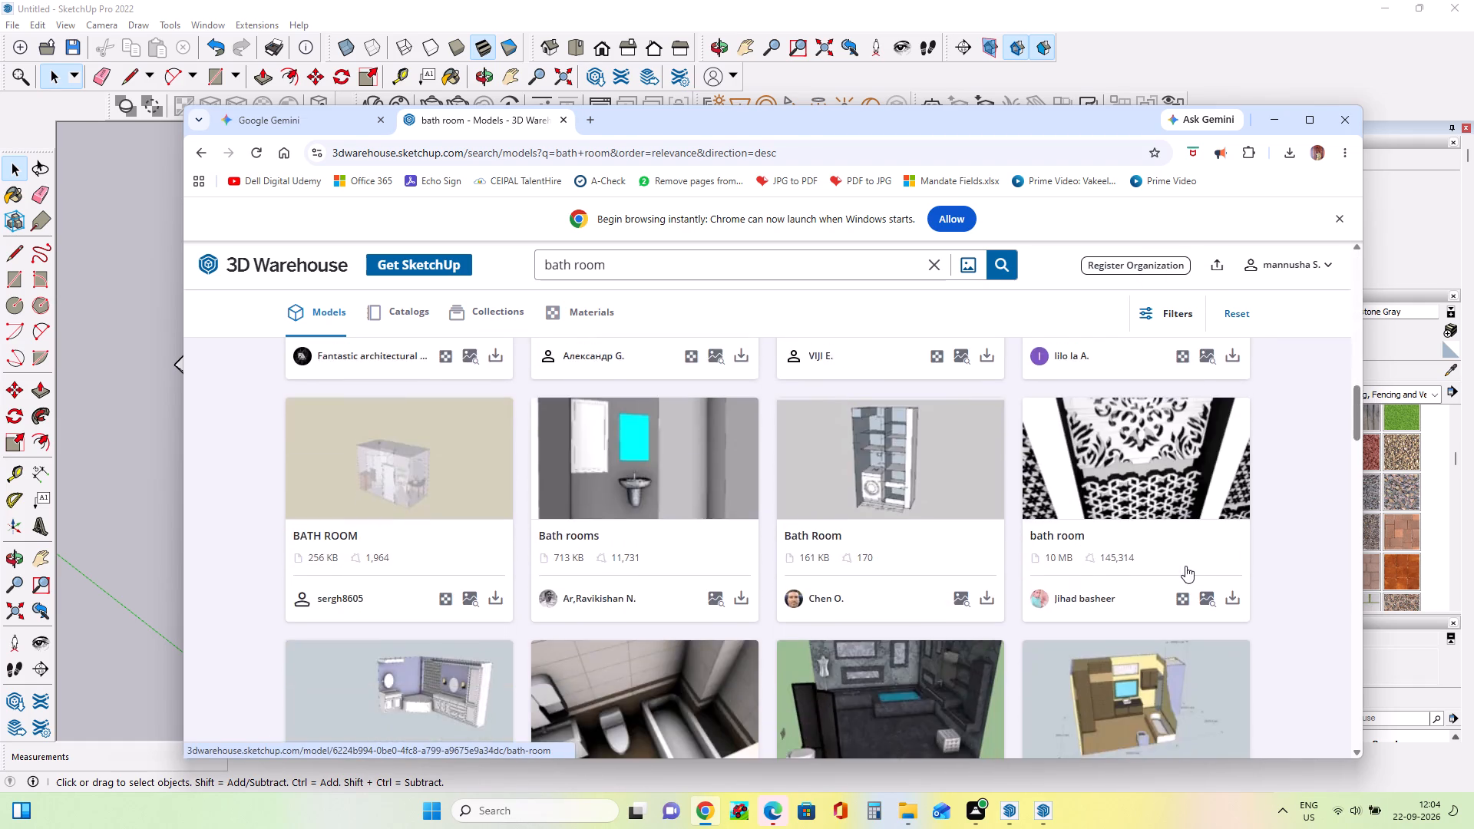
pyautogui.scroll(-17, 1185, 566)
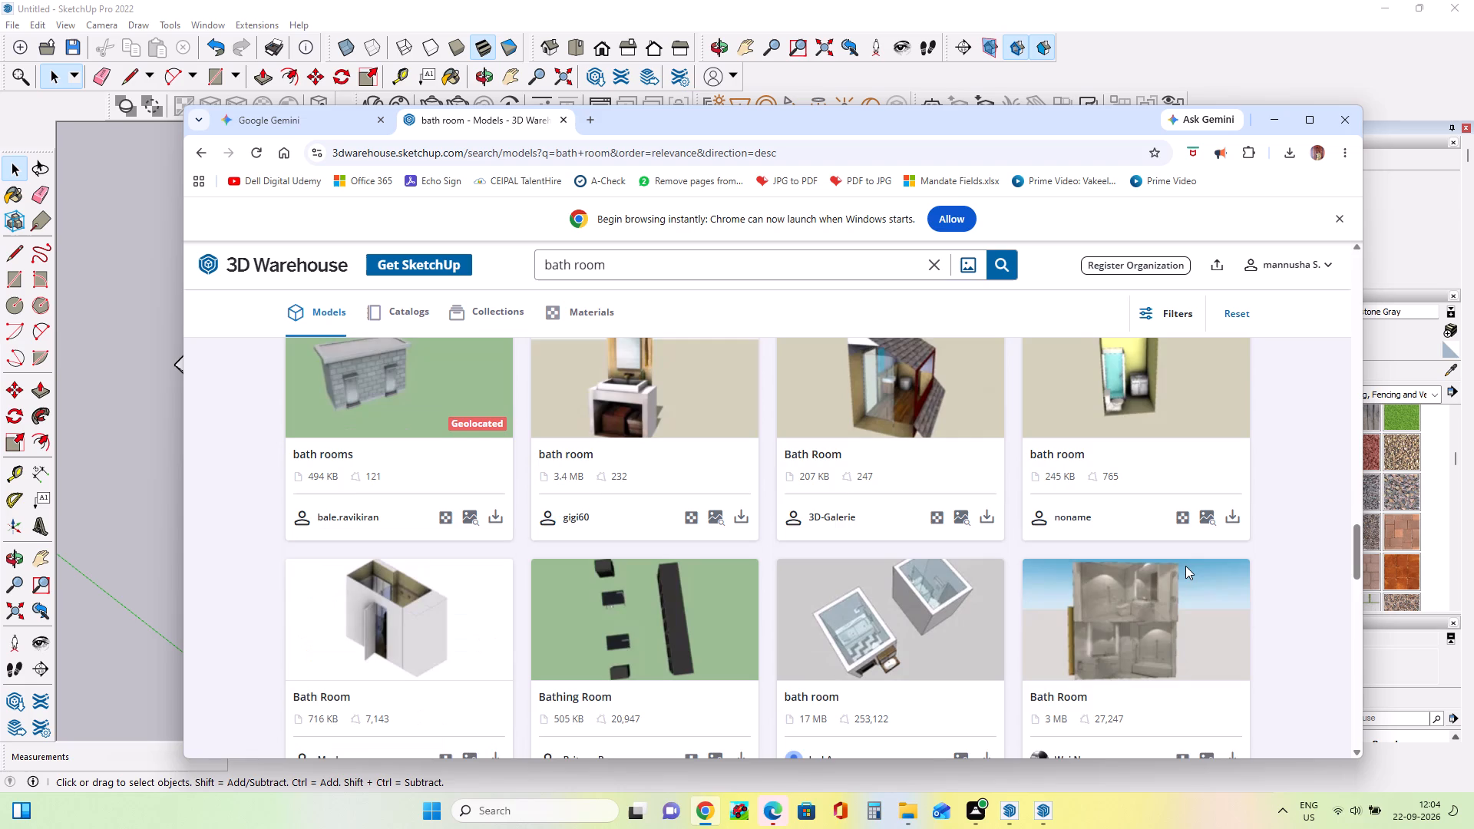
pyautogui.scroll(-8, 1185, 566)
pyautogui.scroll(4, 1185, 566)
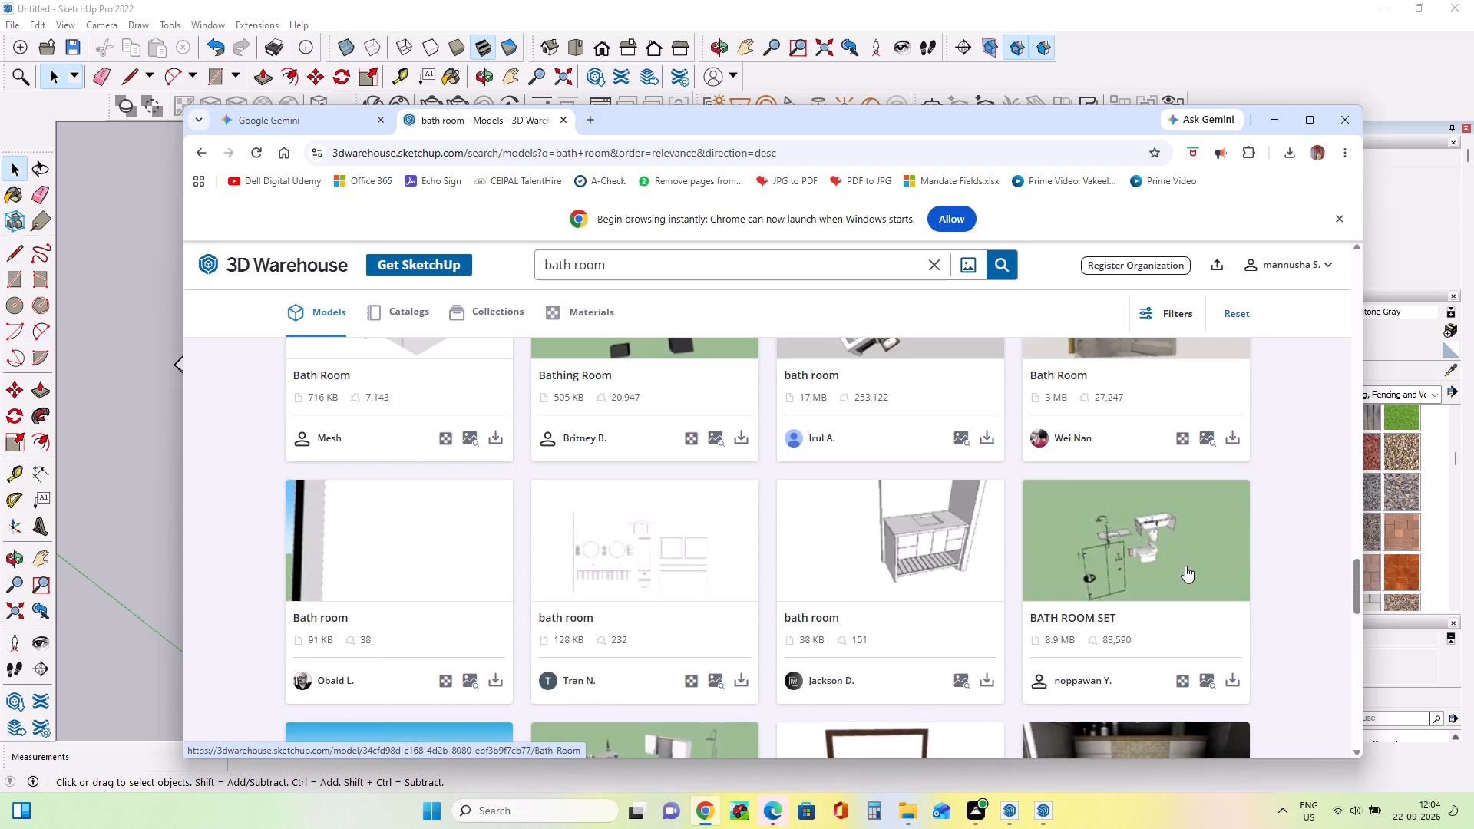
# Download the BATH ROOM SET model as a SketchUp file.
pyautogui.click(1165, 560)
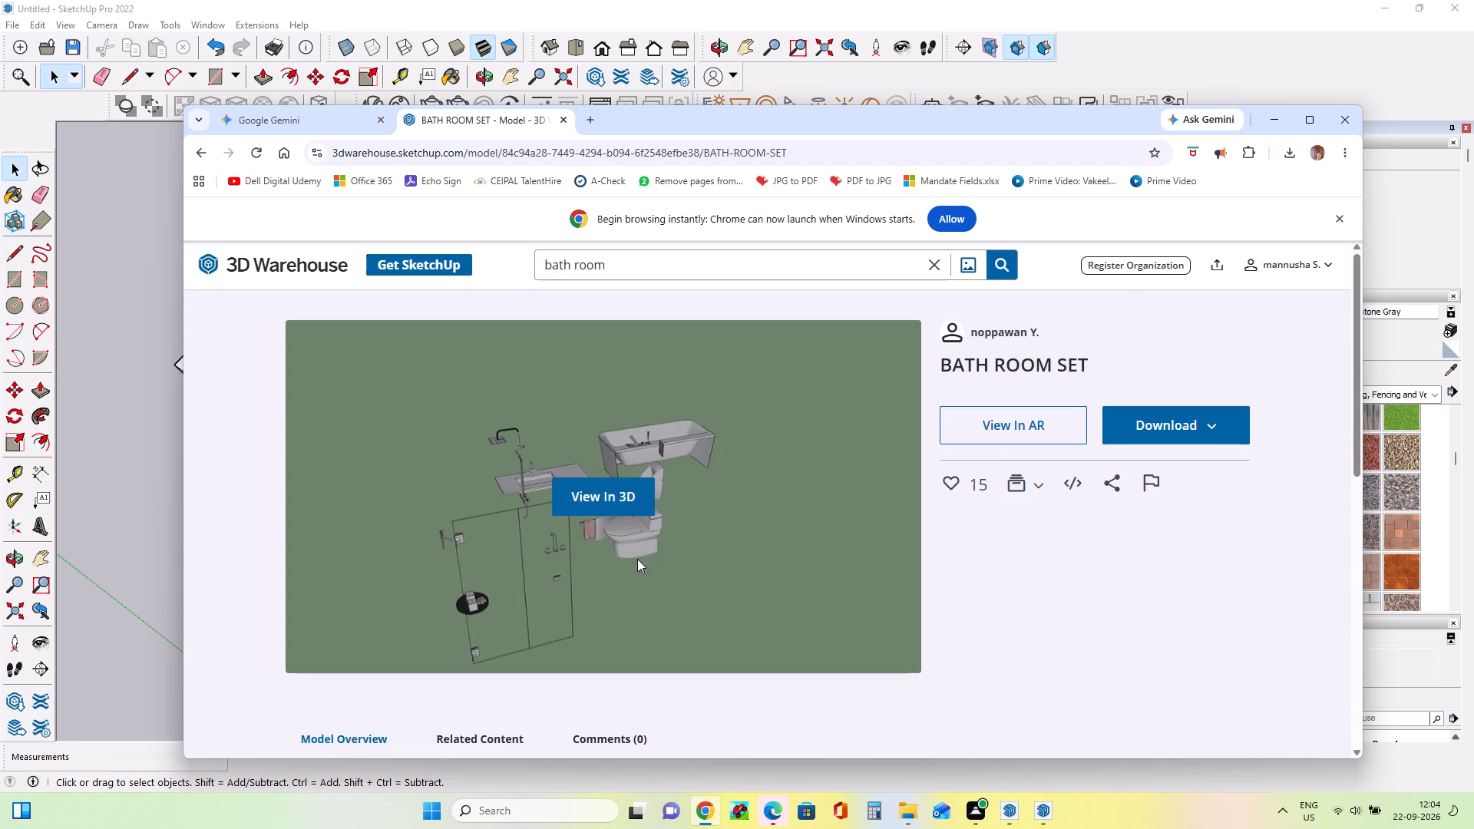
pyautogui.click(1170, 427)
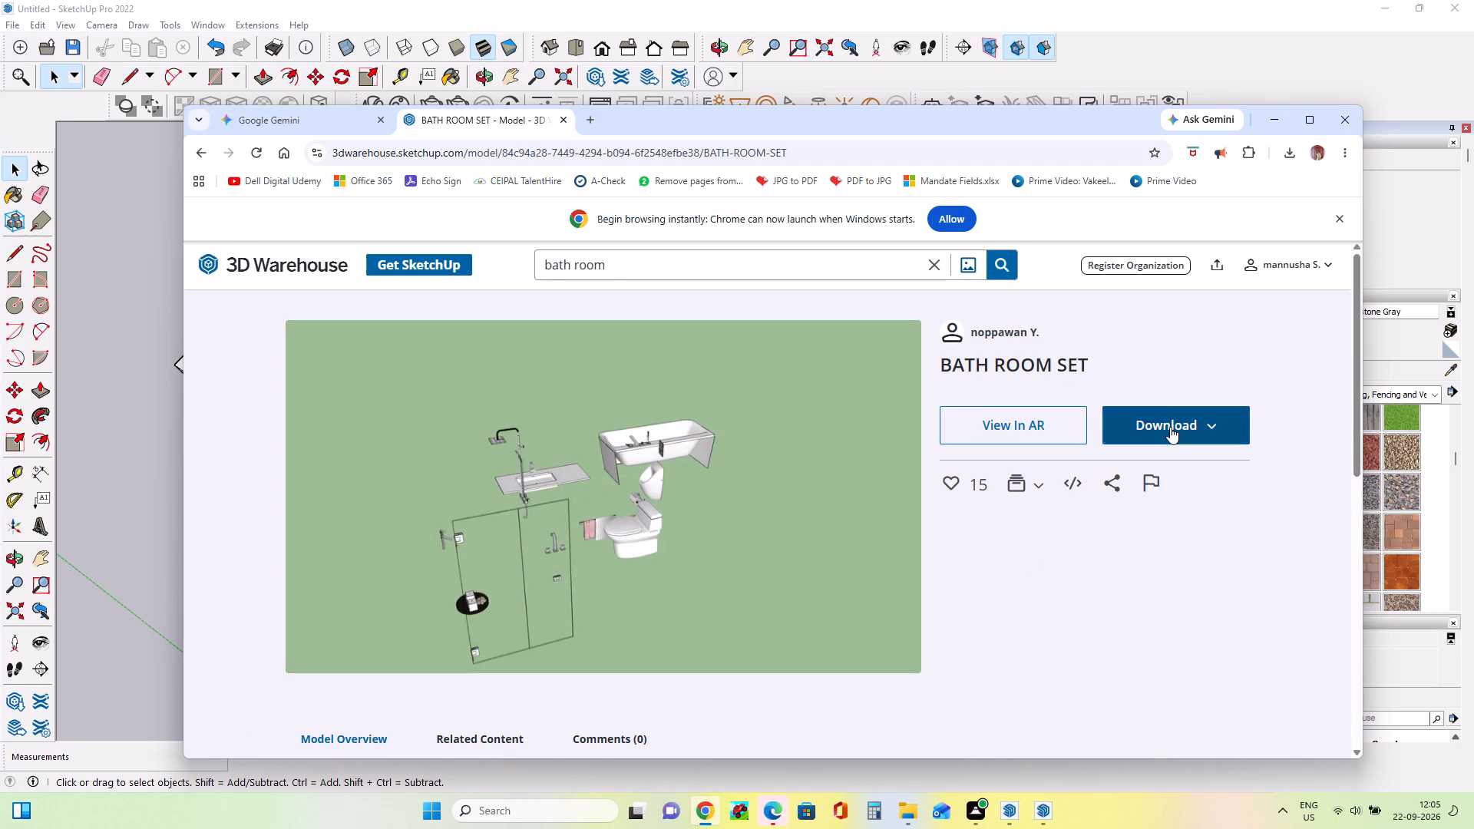
pyautogui.click(1142, 469)
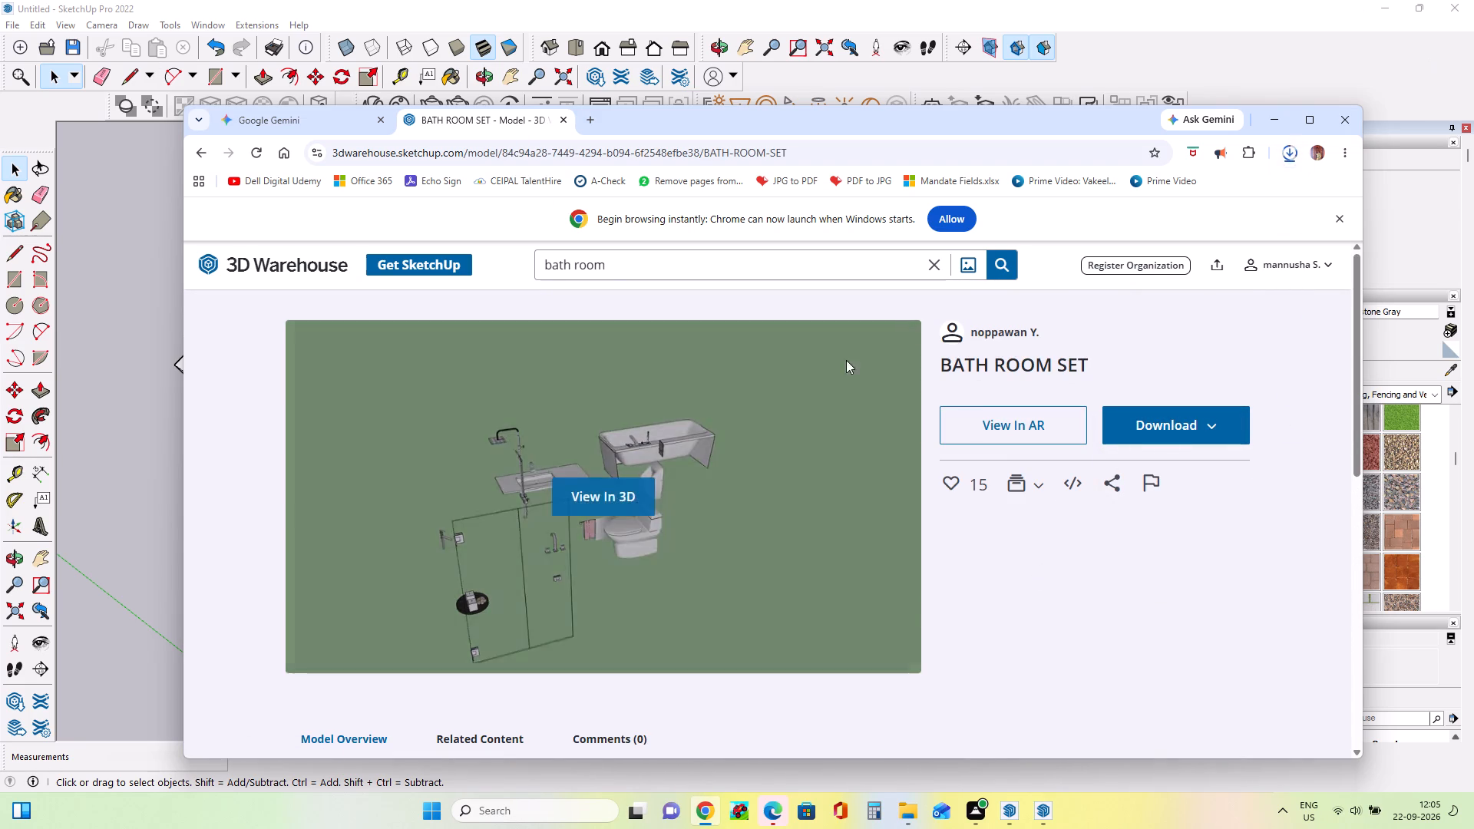
pyautogui.click(1170, 422)
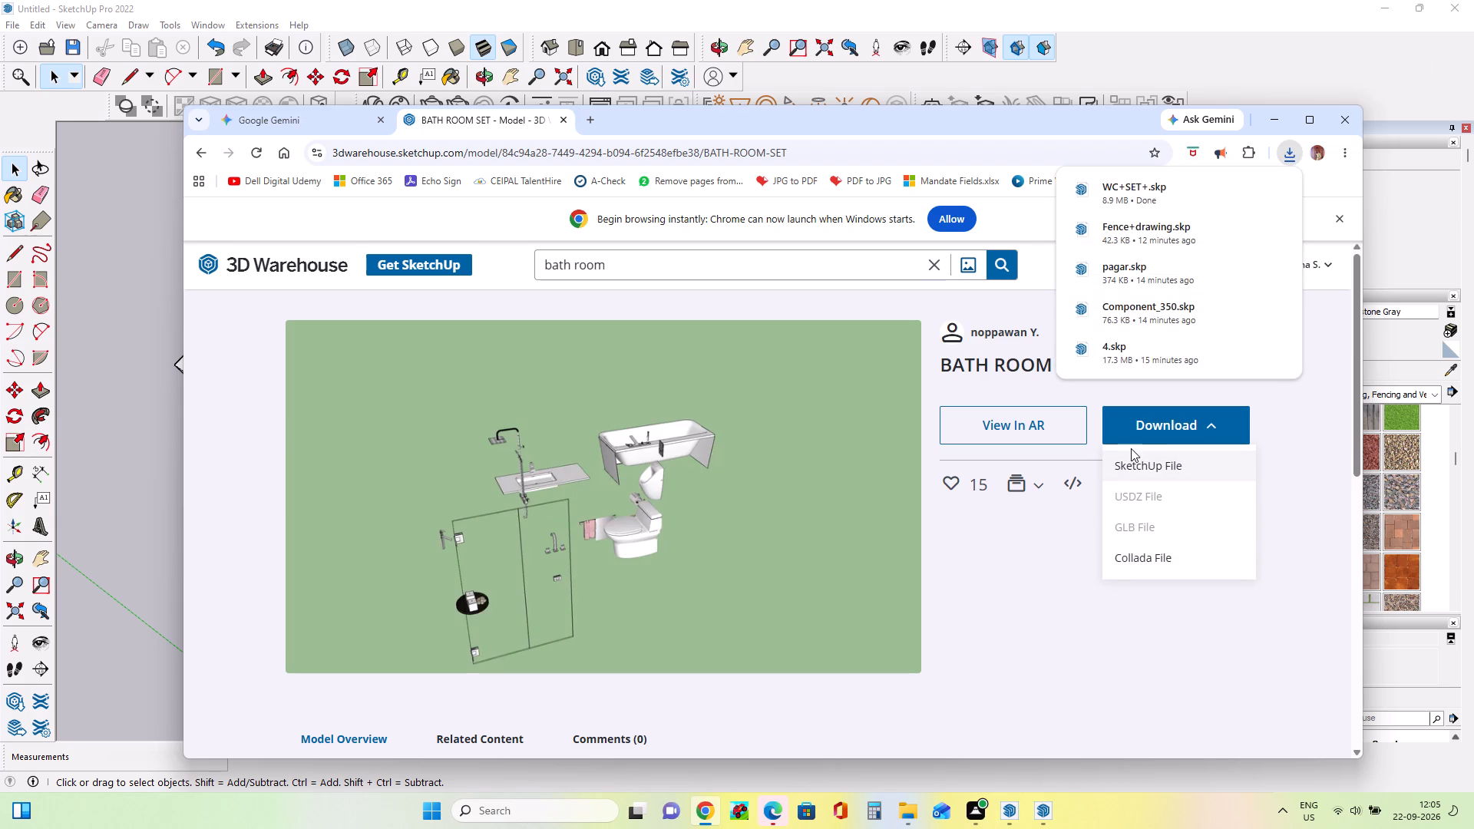
pyautogui.click(992, 575)
# Switch back to SketchUp and import the WC+SET+ file from Downloads into the house model.
pyautogui.click(1267, 125)
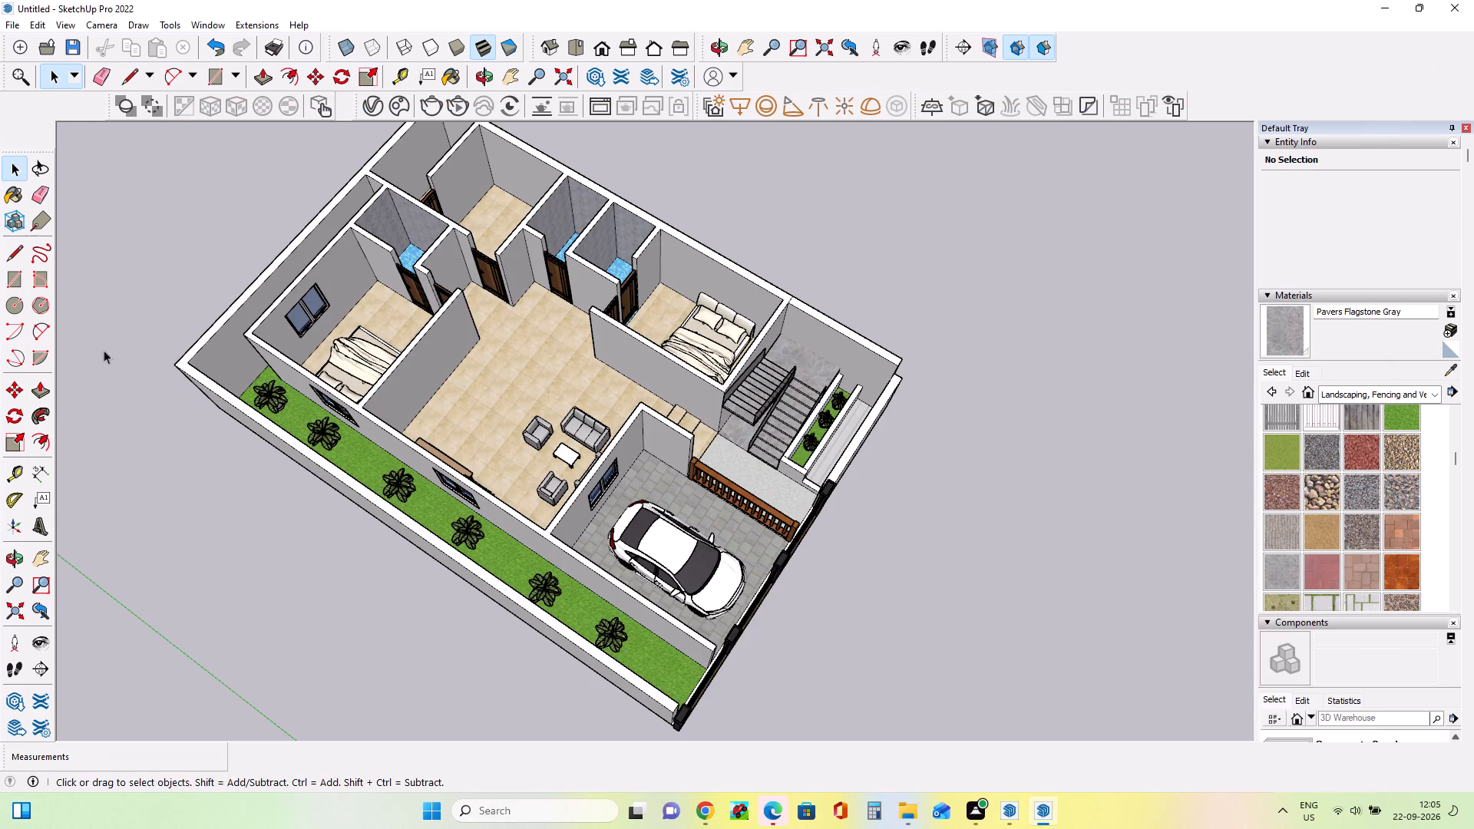
pyautogui.click(6, 18)
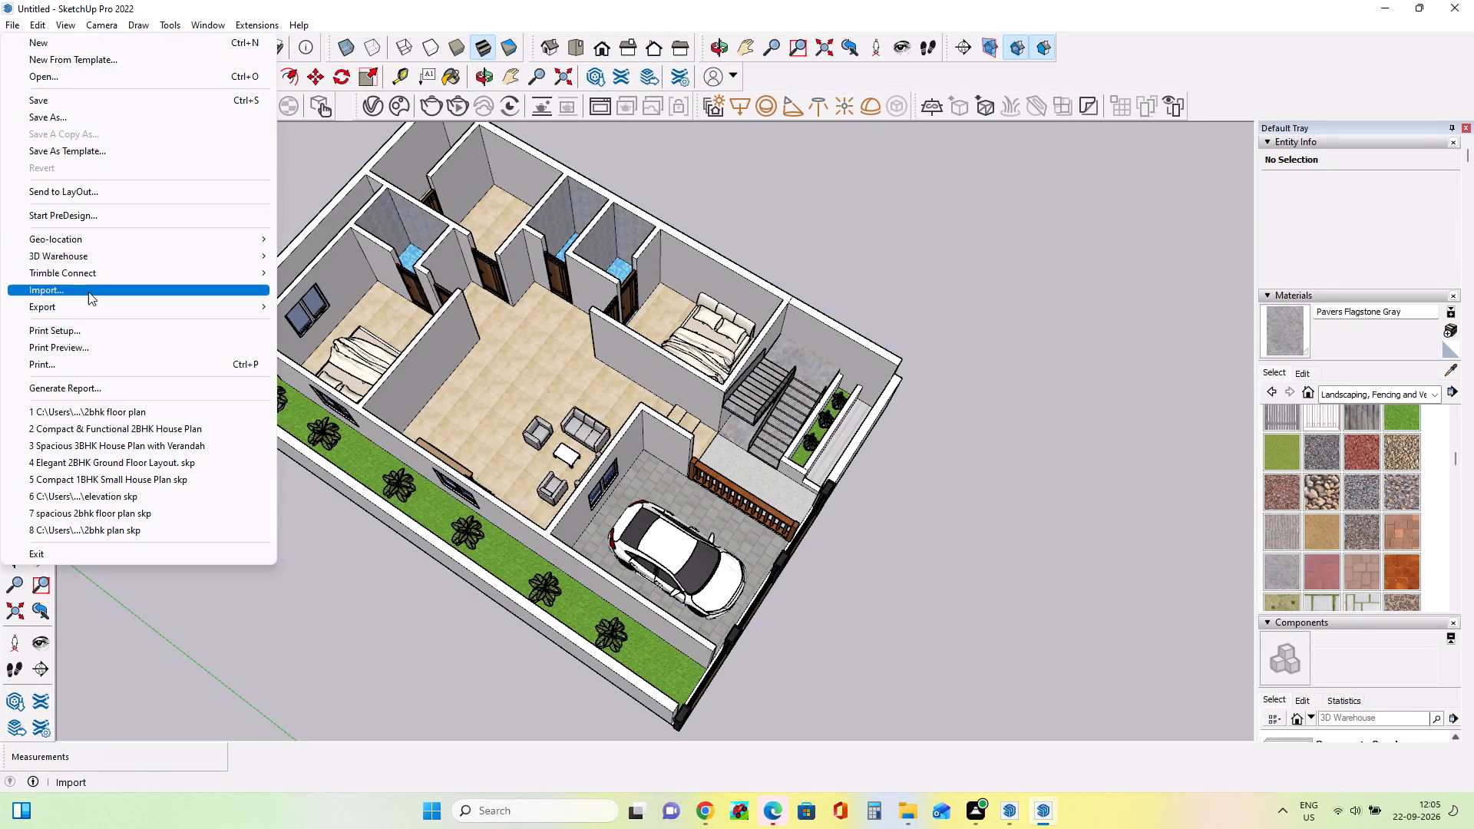
pyautogui.click(88, 292)
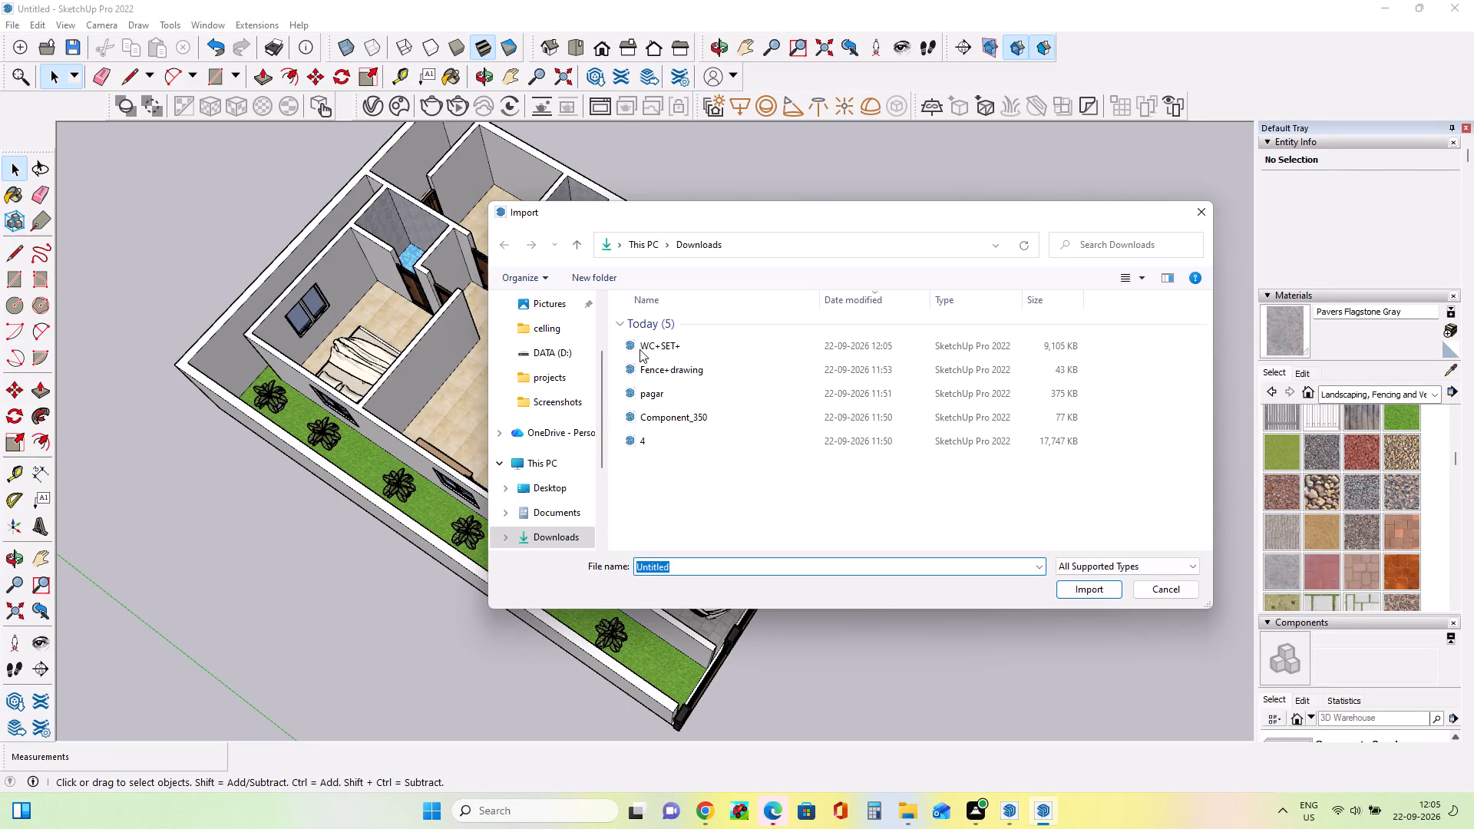
pyautogui.click(647, 342)
pyautogui.click(1090, 590)
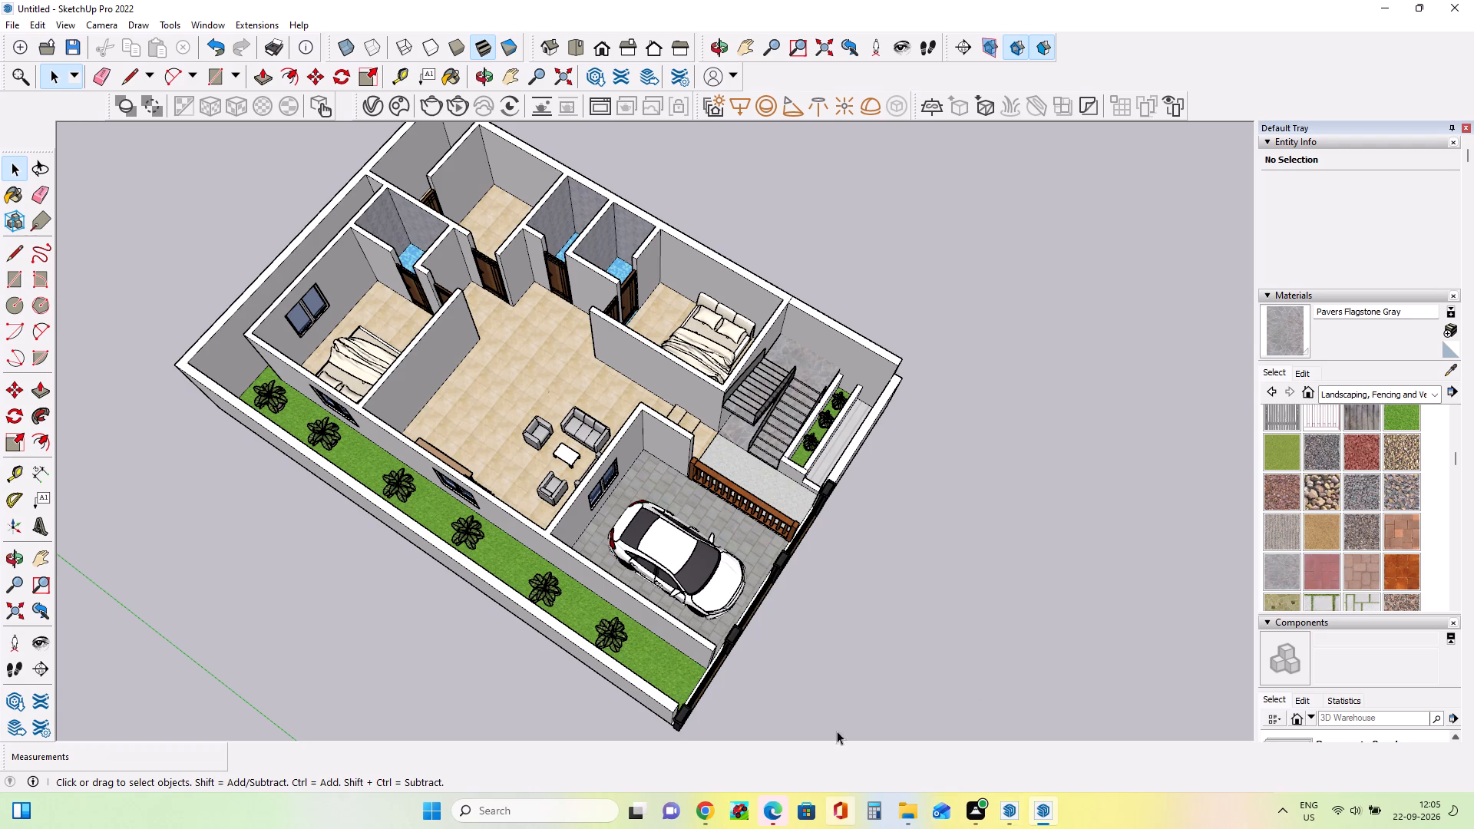
# Switch to Chrome and search 3D Warehouse for "dinning".
pyautogui.click(709, 817)
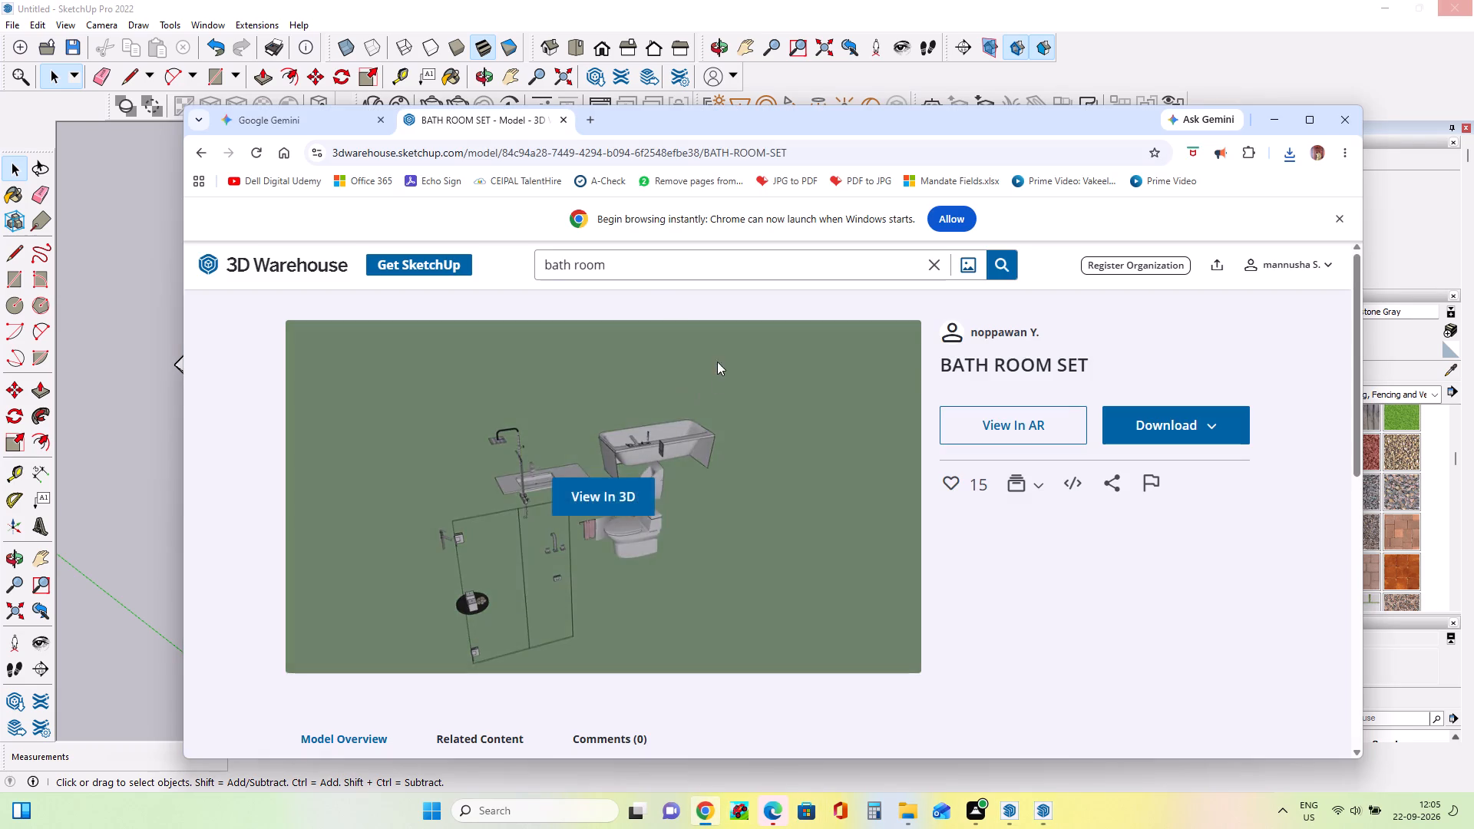
pyautogui.click(665, 266)
pyautogui.press('BackSpace')
pyautogui.press('BackSpace')
pyautogui.press('BackSpace')
pyautogui.press('BackSpace')
pyautogui.press('BackSpace')
pyautogui.press('BackSpace')
pyautogui.press('BackSpace')
pyautogui.press('BackSpace')
pyautogui.press('BackSpace')
pyautogui.press('BackSpace')
pyautogui.press('BackSpace')
pyautogui.press('BackSpace')
pyautogui.press('BackSpace')
pyautogui.press('BackSpace')
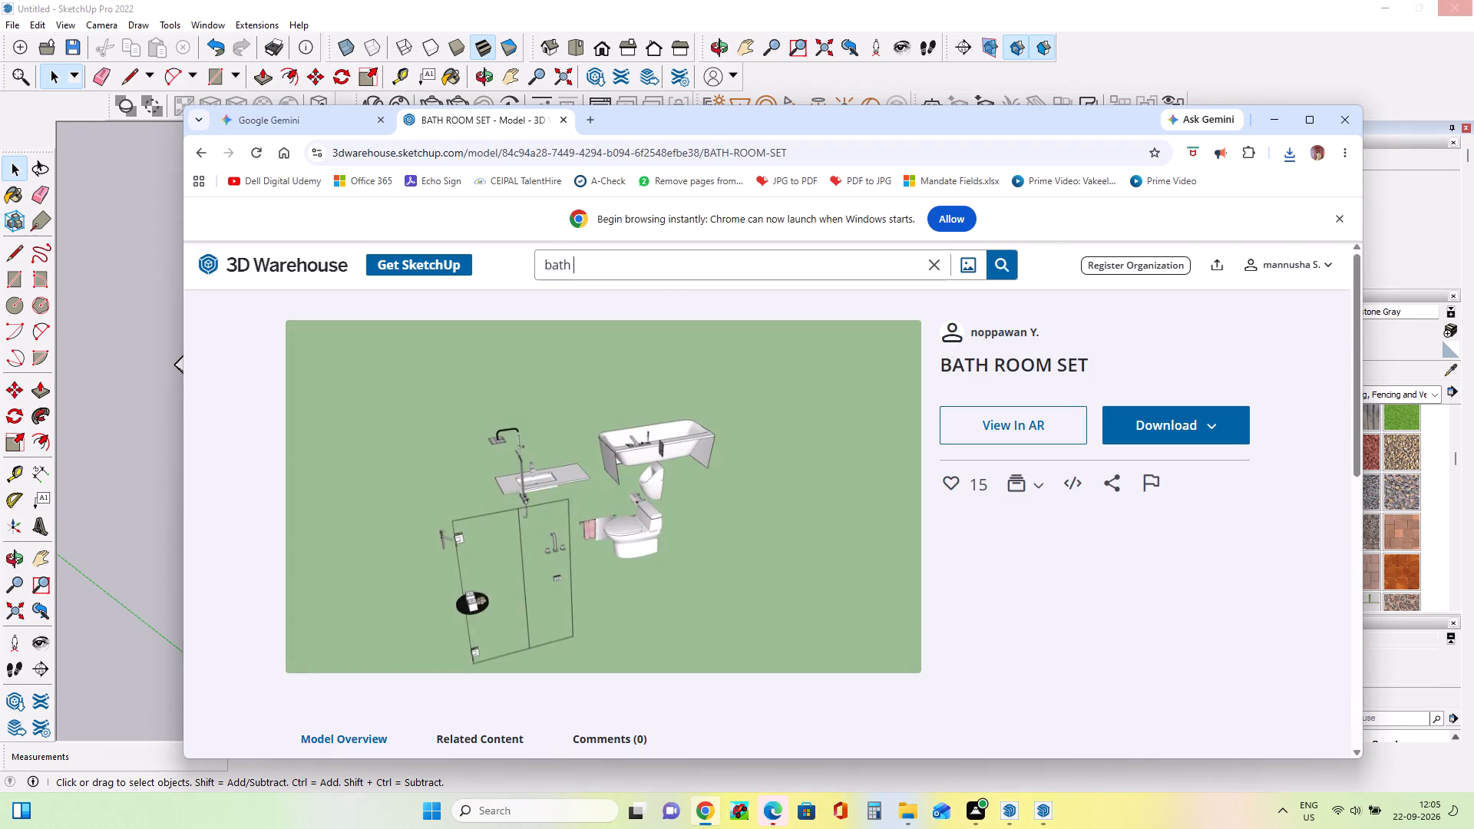
pyautogui.write('dinning')
pyautogui.press('Return')
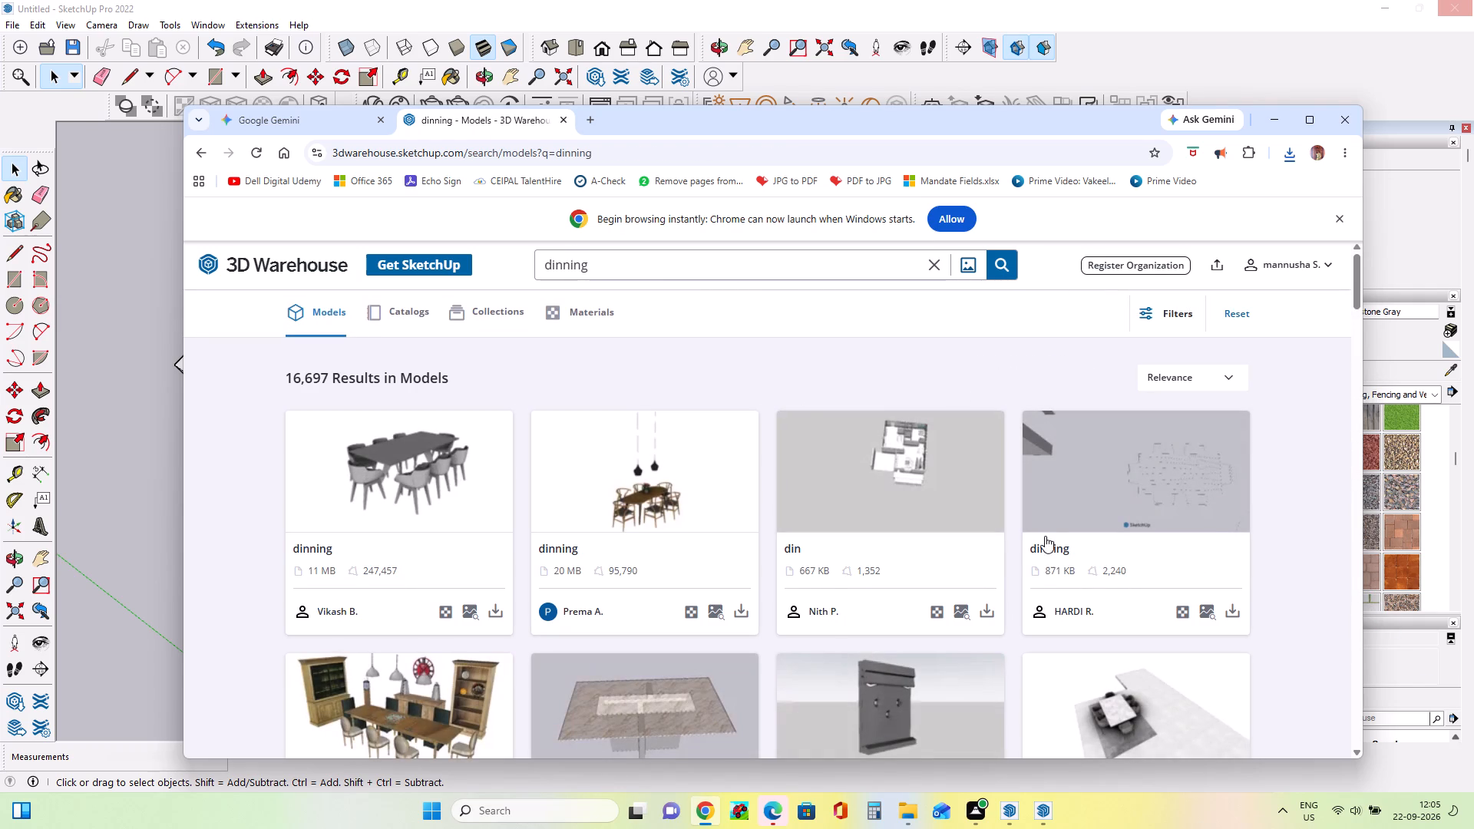
# Find the 916 KB Dinning table set with dark upholstered chairs in the results and download it as a SketchUp file.
pyautogui.scroll(-1, 646, 600)
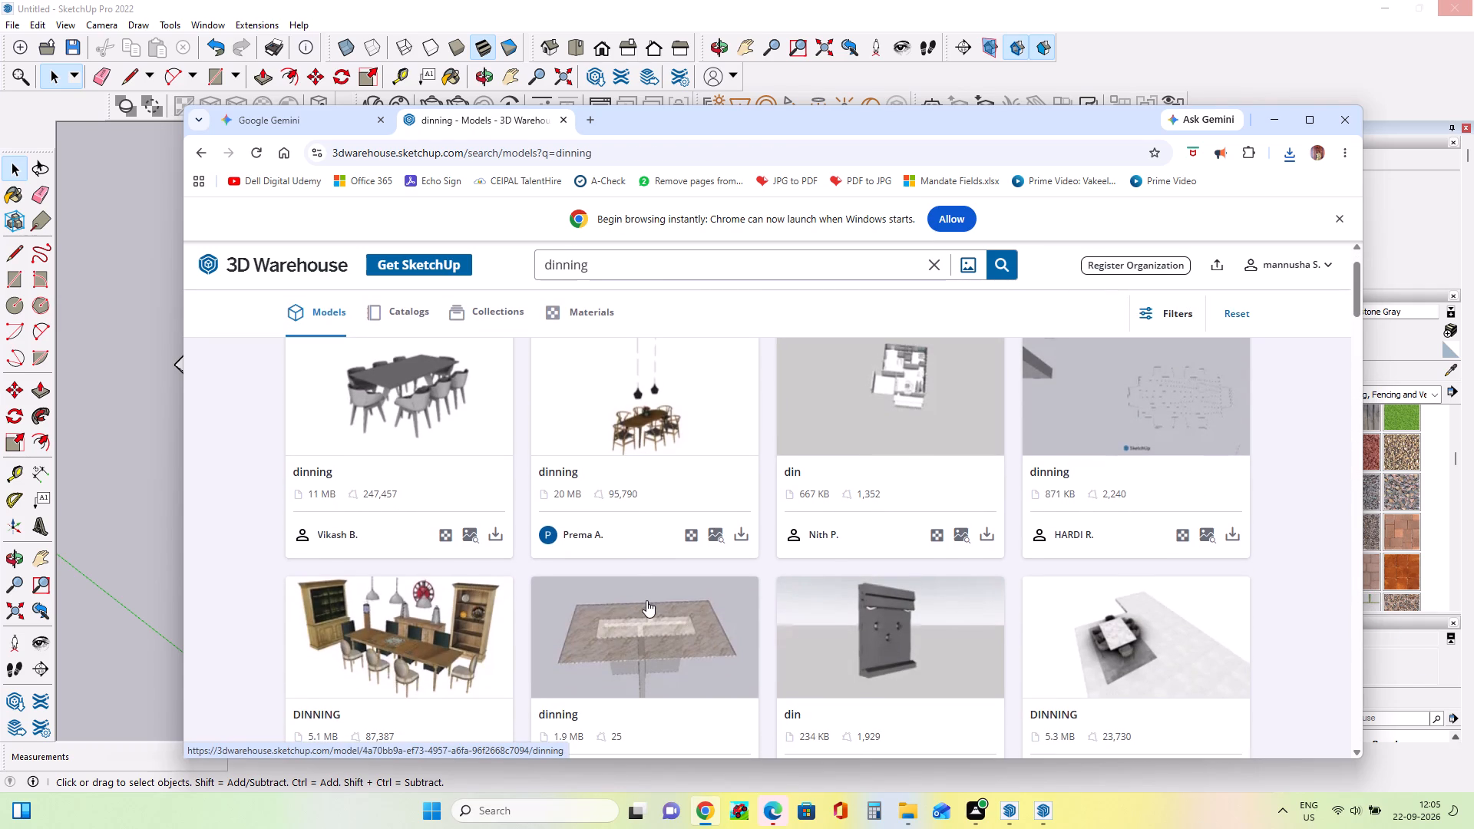
pyautogui.scroll(-8, 646, 600)
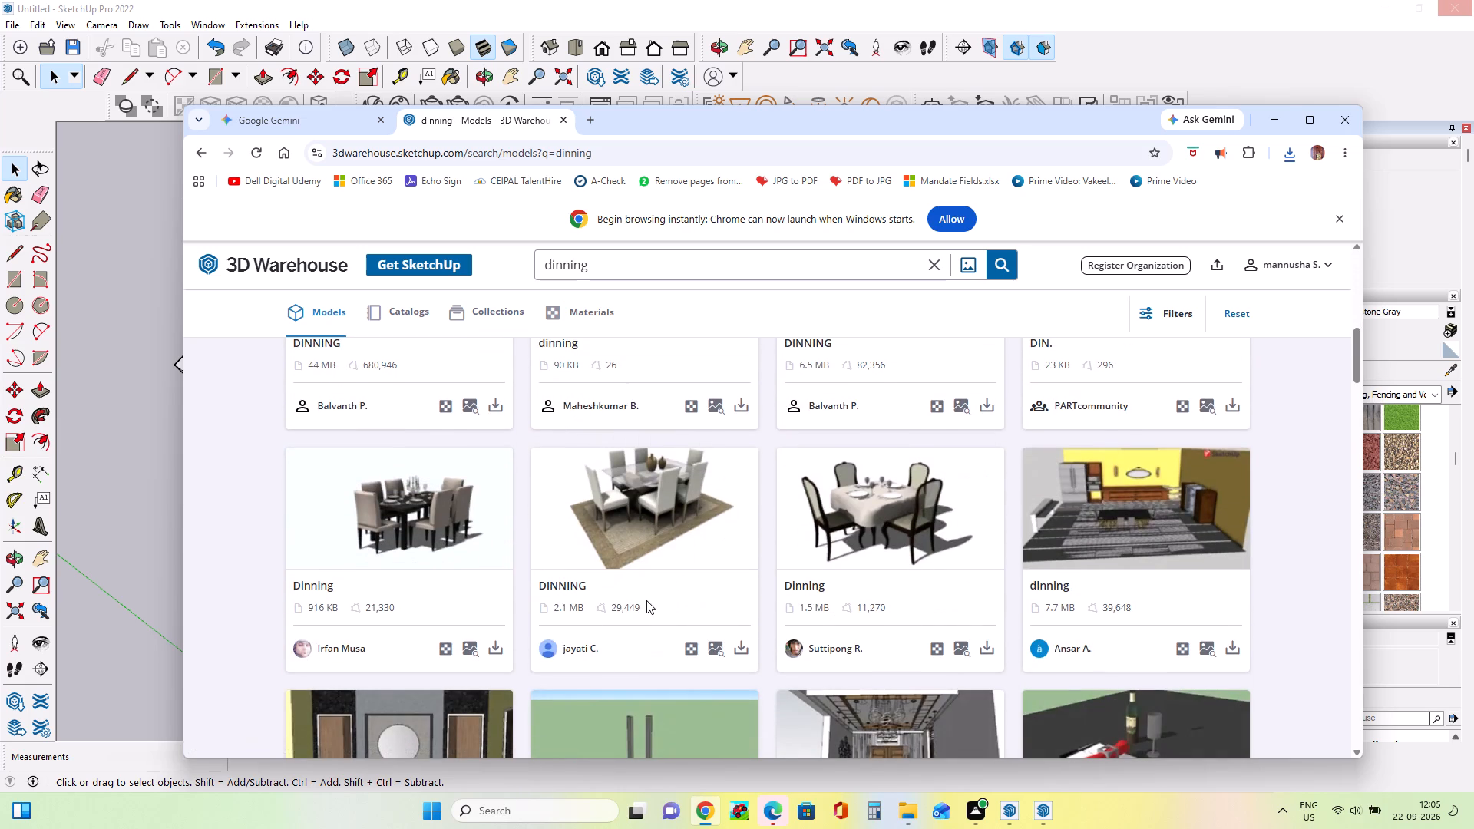
pyautogui.click(494, 646)
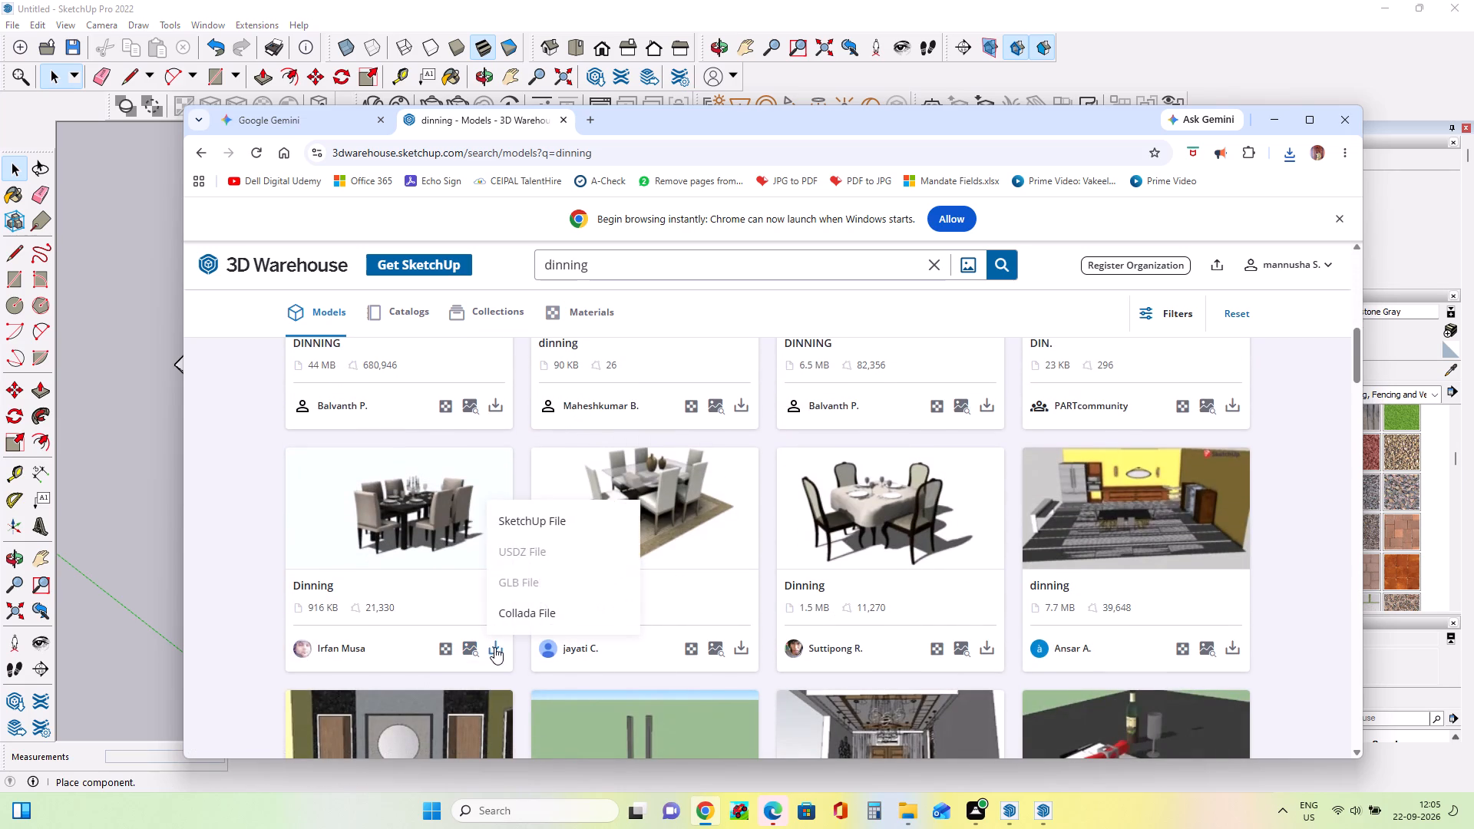
pyautogui.click(569, 527)
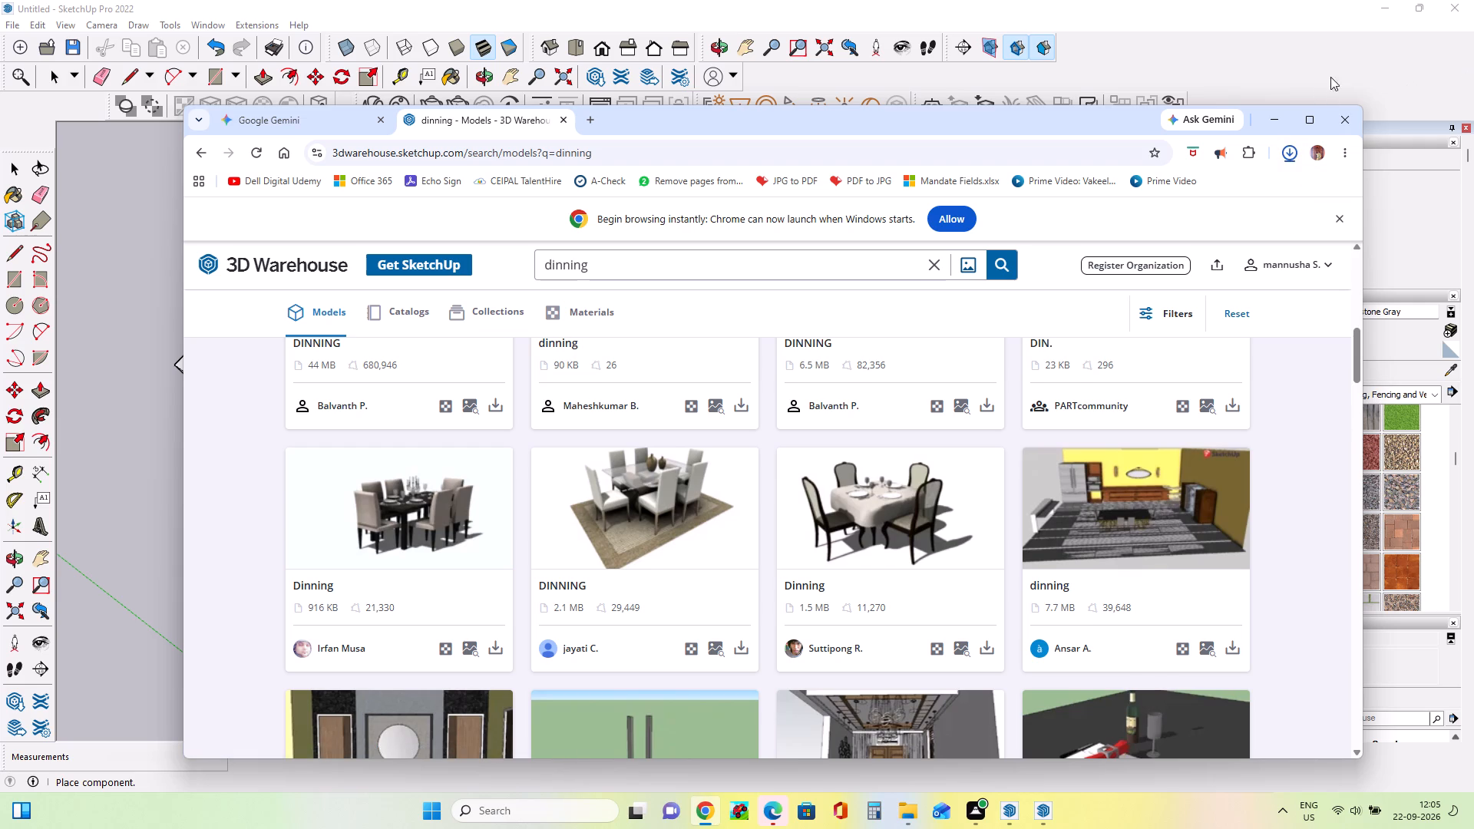
# Switch back to SketchUp, place the WC+SET+ component in the open space beside the house and explode it.
pyautogui.click(1273, 116)
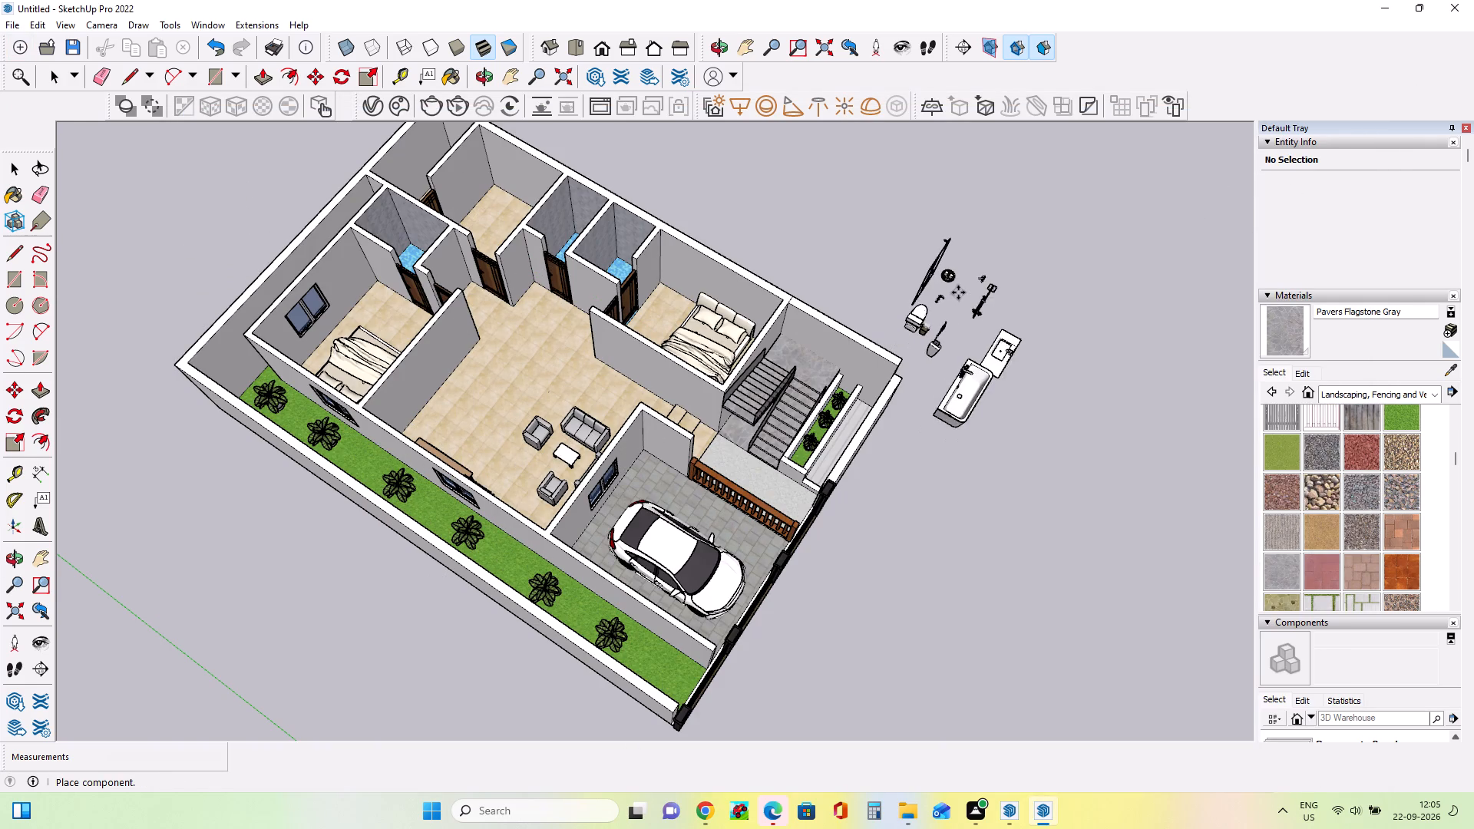
pyautogui.click(1021, 255)
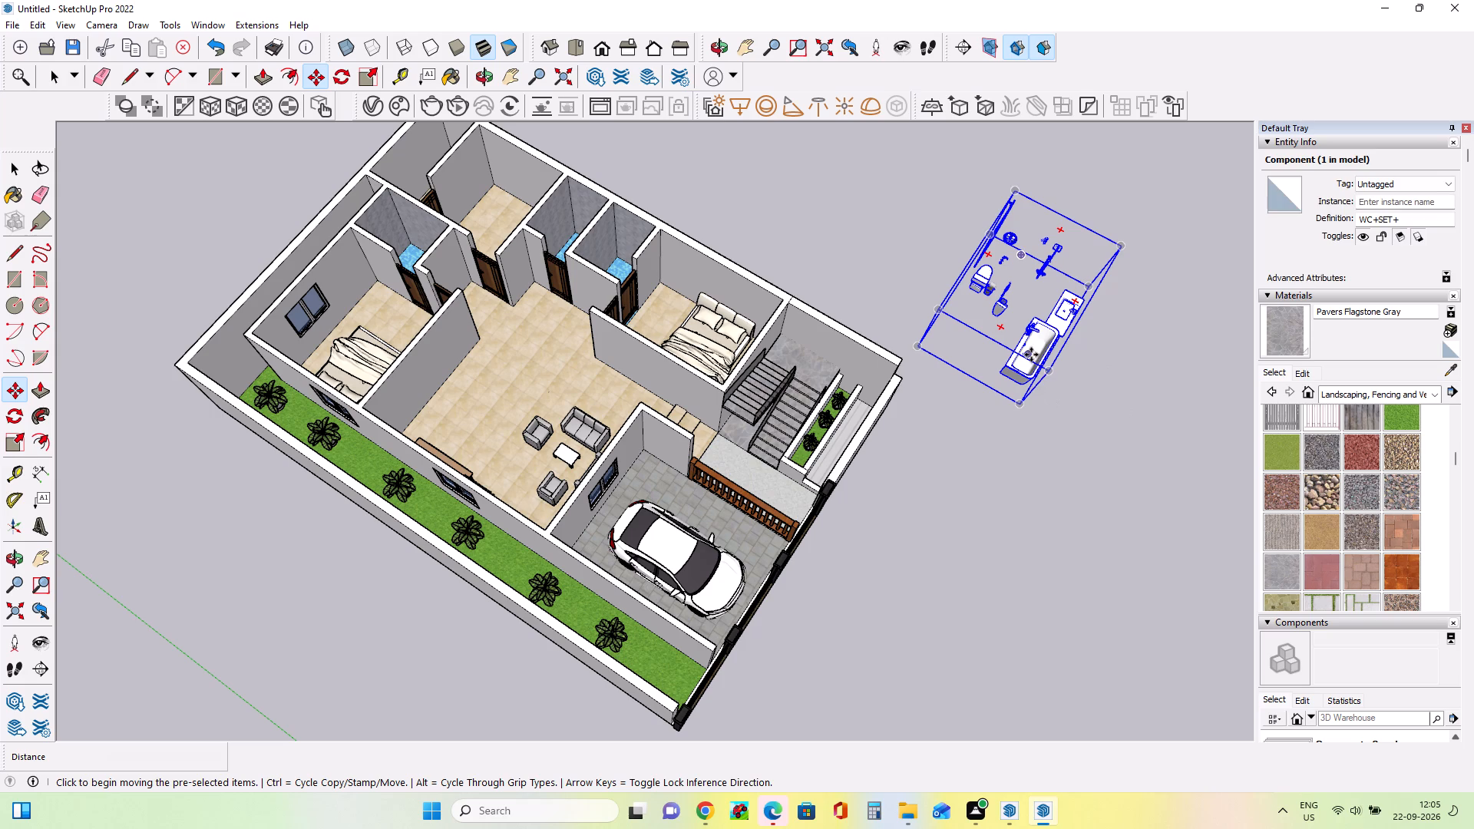
pyautogui.rightClick(1021, 372)
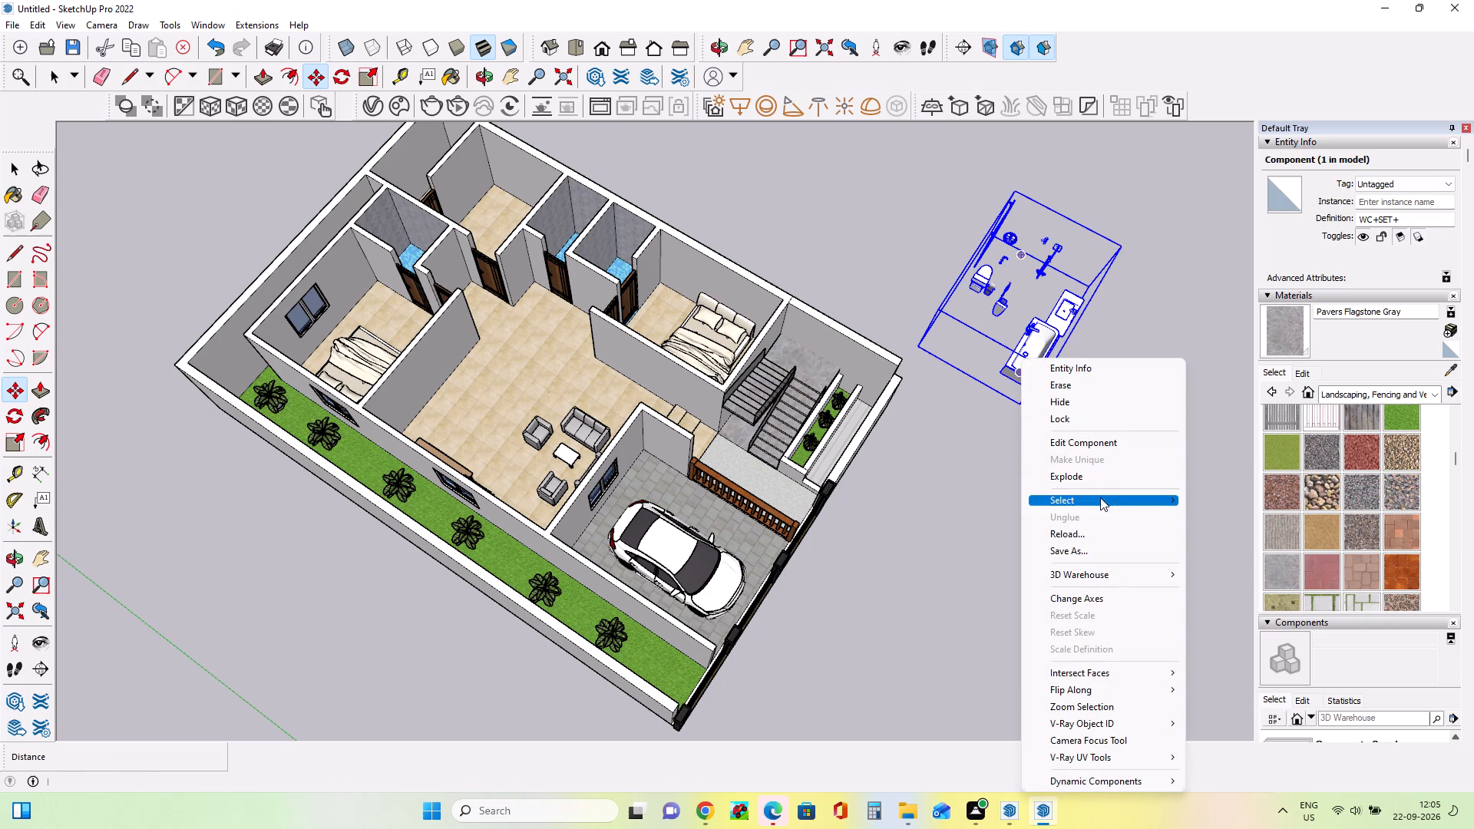
pyautogui.click(1109, 471)
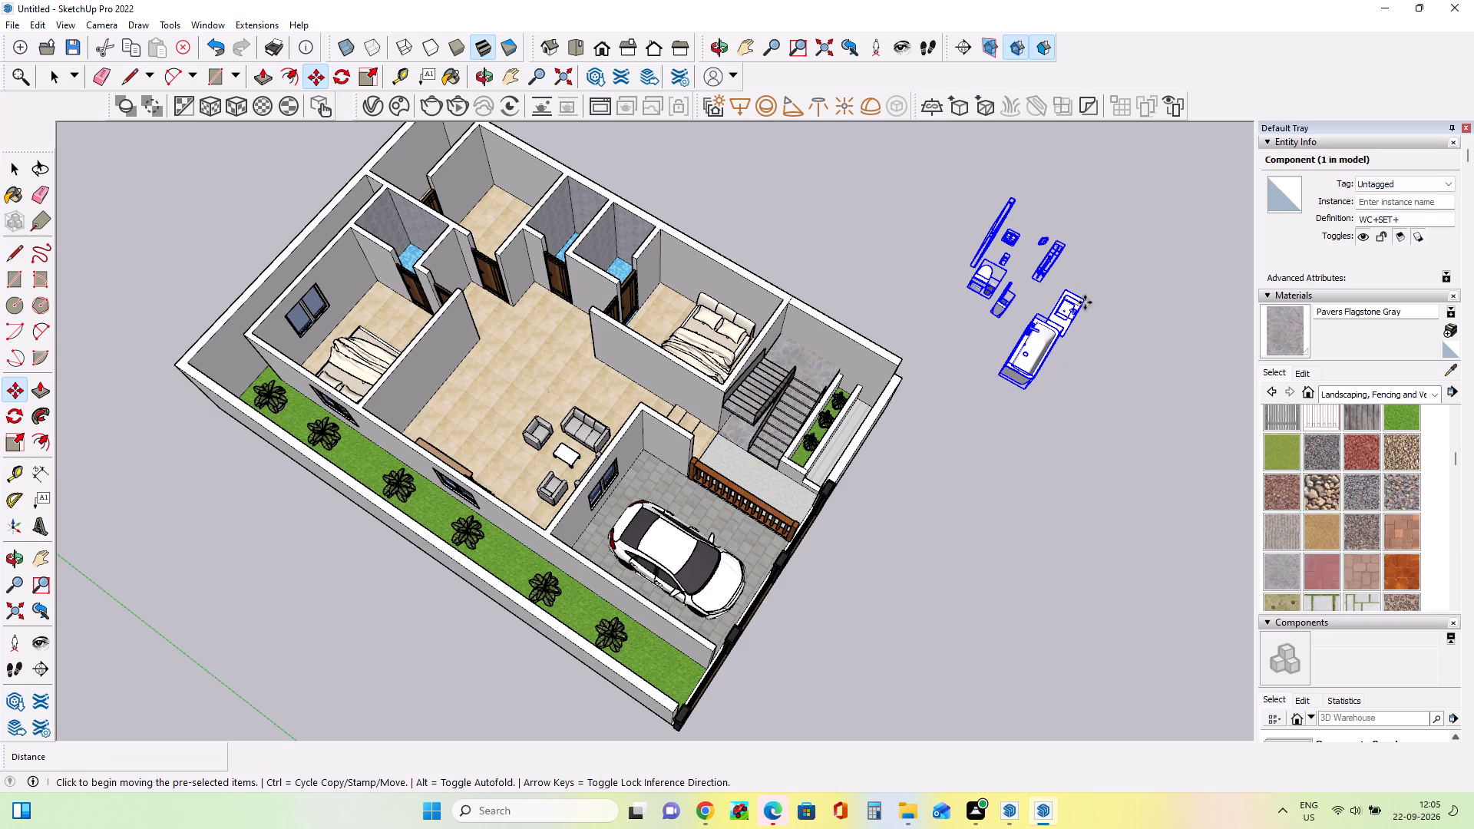
# Select the toilet group from the exploded bathroom set and rotate it 90 degrees.
pyautogui.click(18, 163)
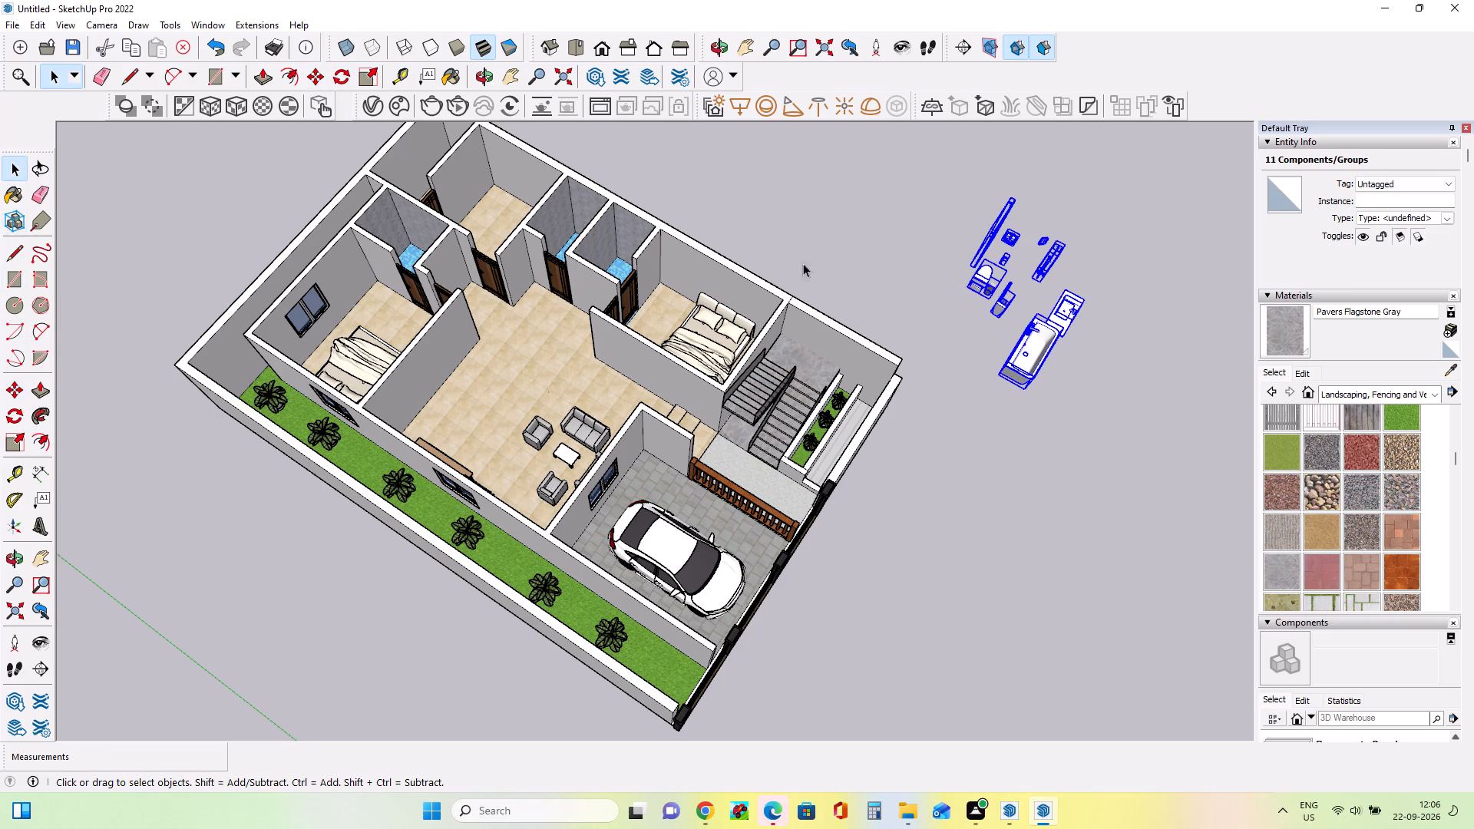
pyautogui.click(983, 276)
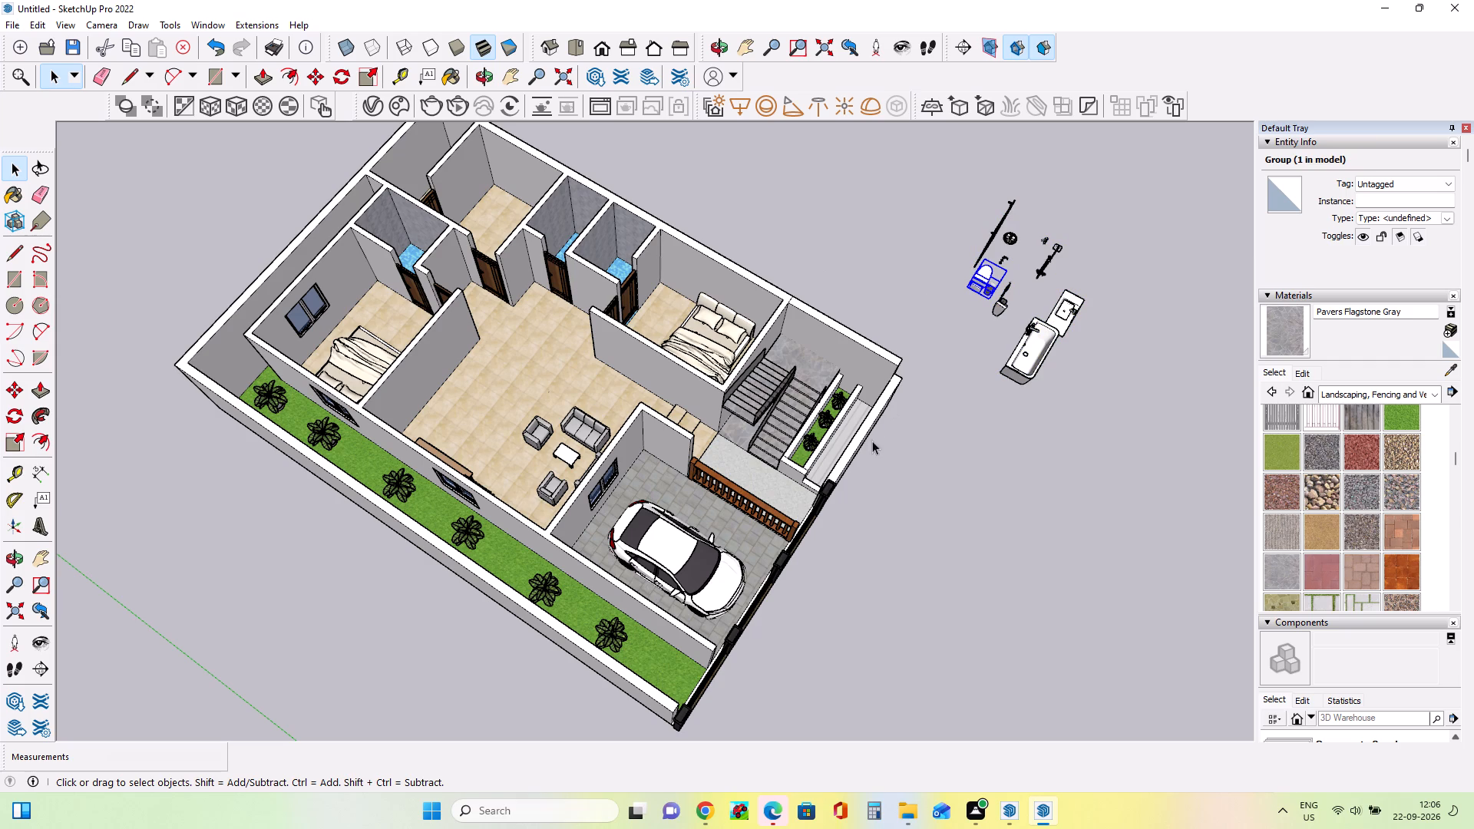
pyautogui.click(8, 391)
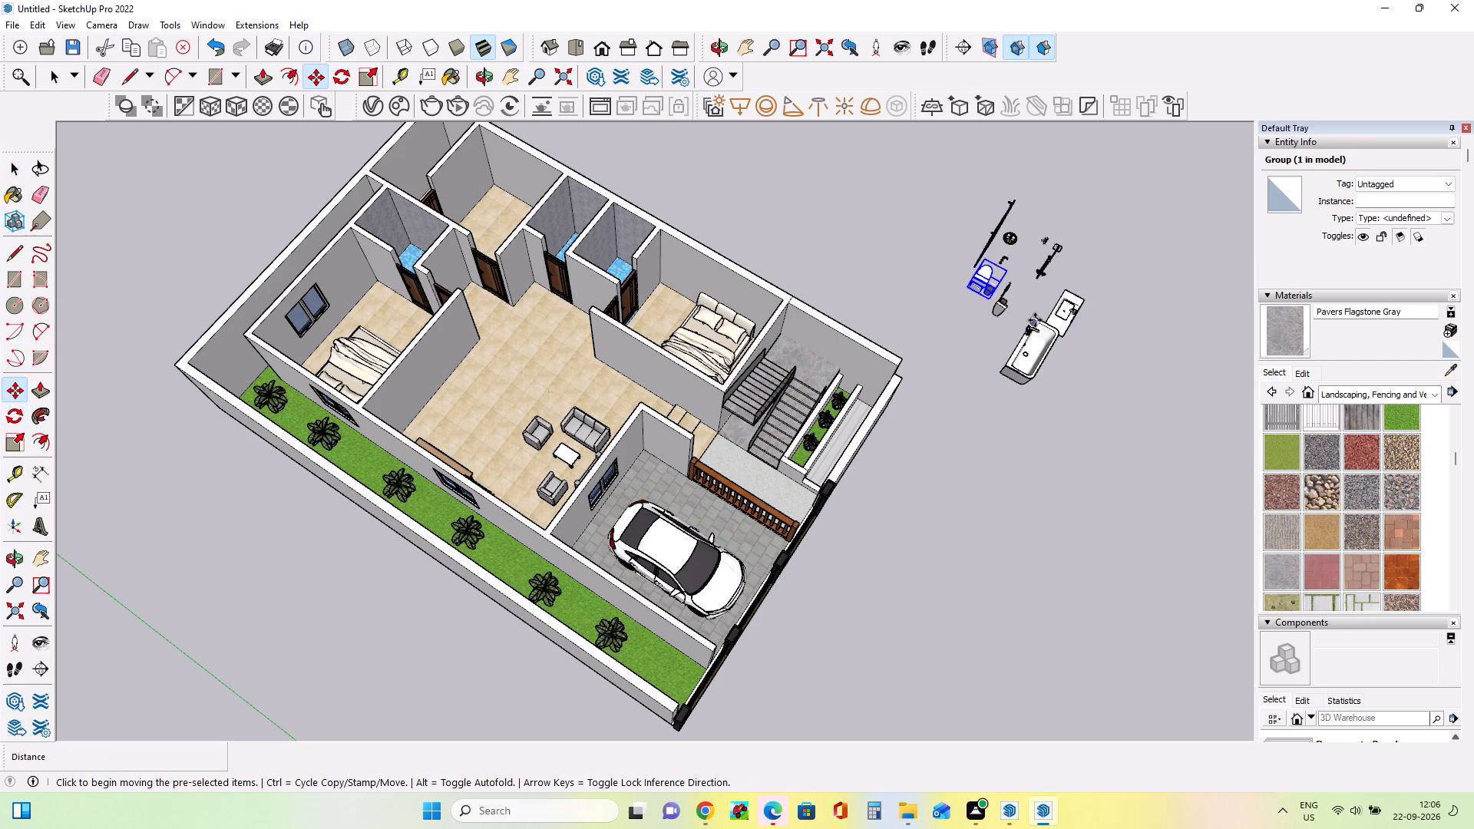
pyautogui.click(16, 417)
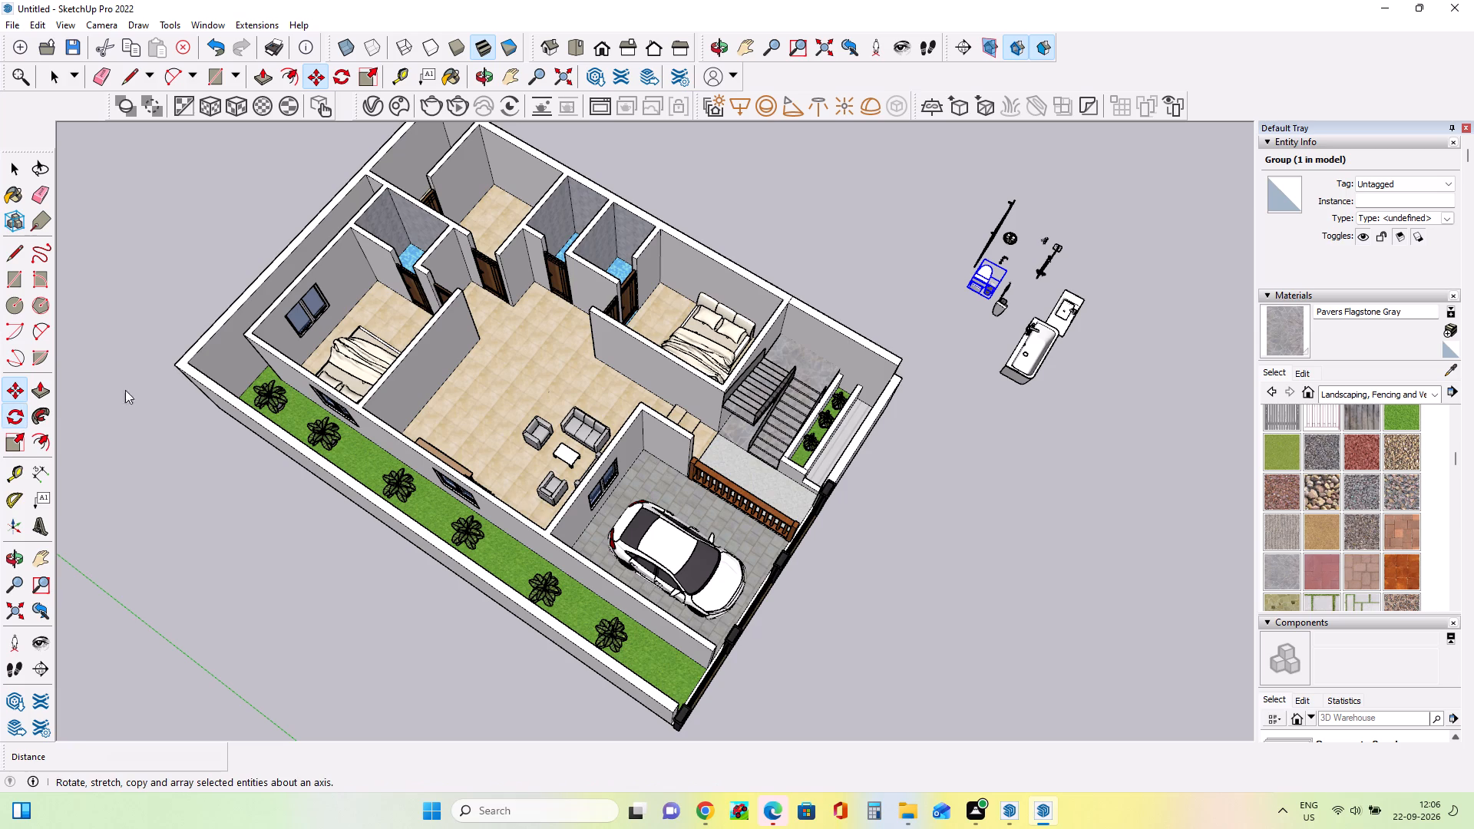
pyautogui.click(980, 340)
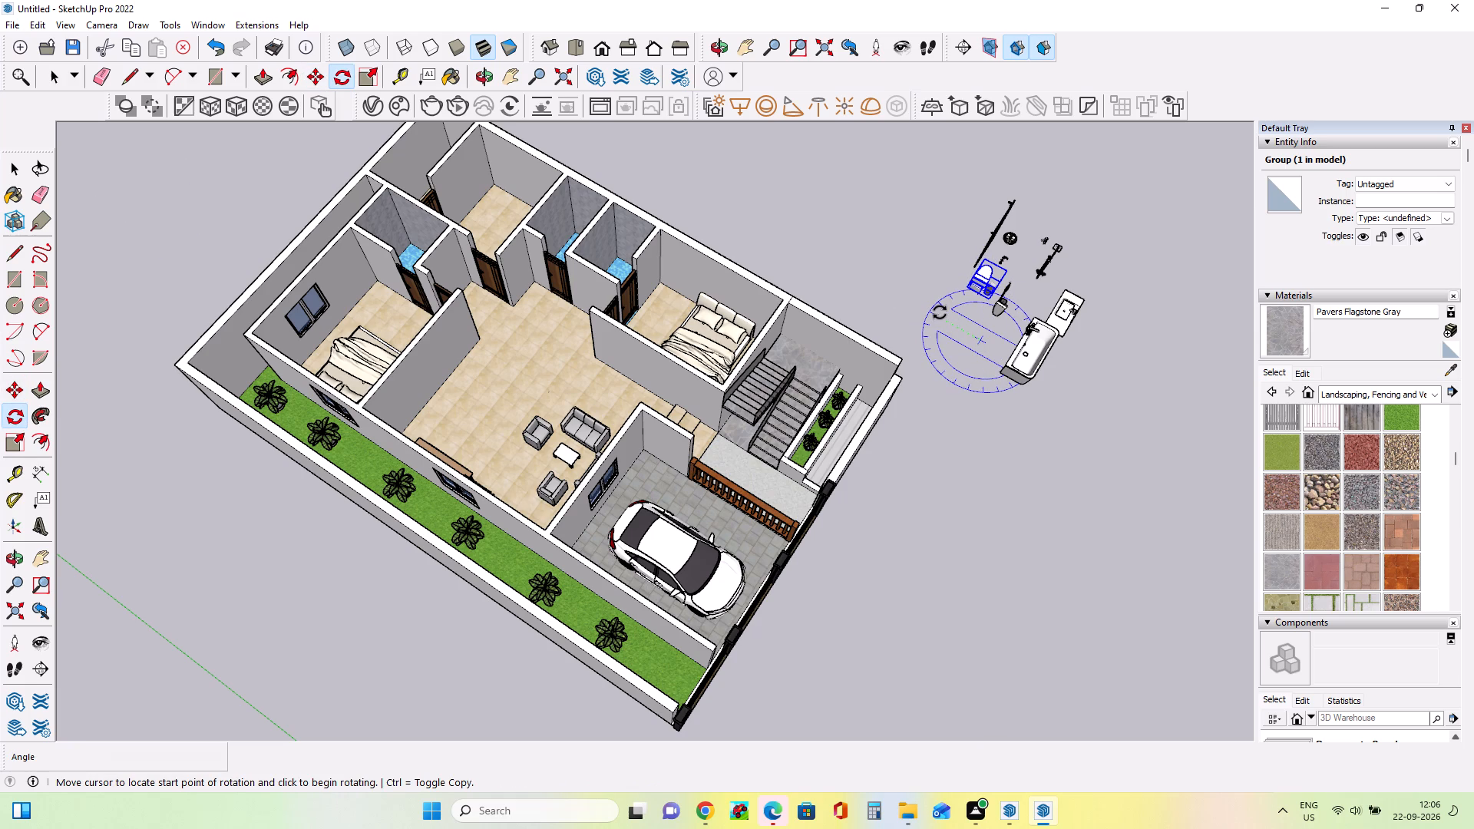
pyautogui.click(940, 312)
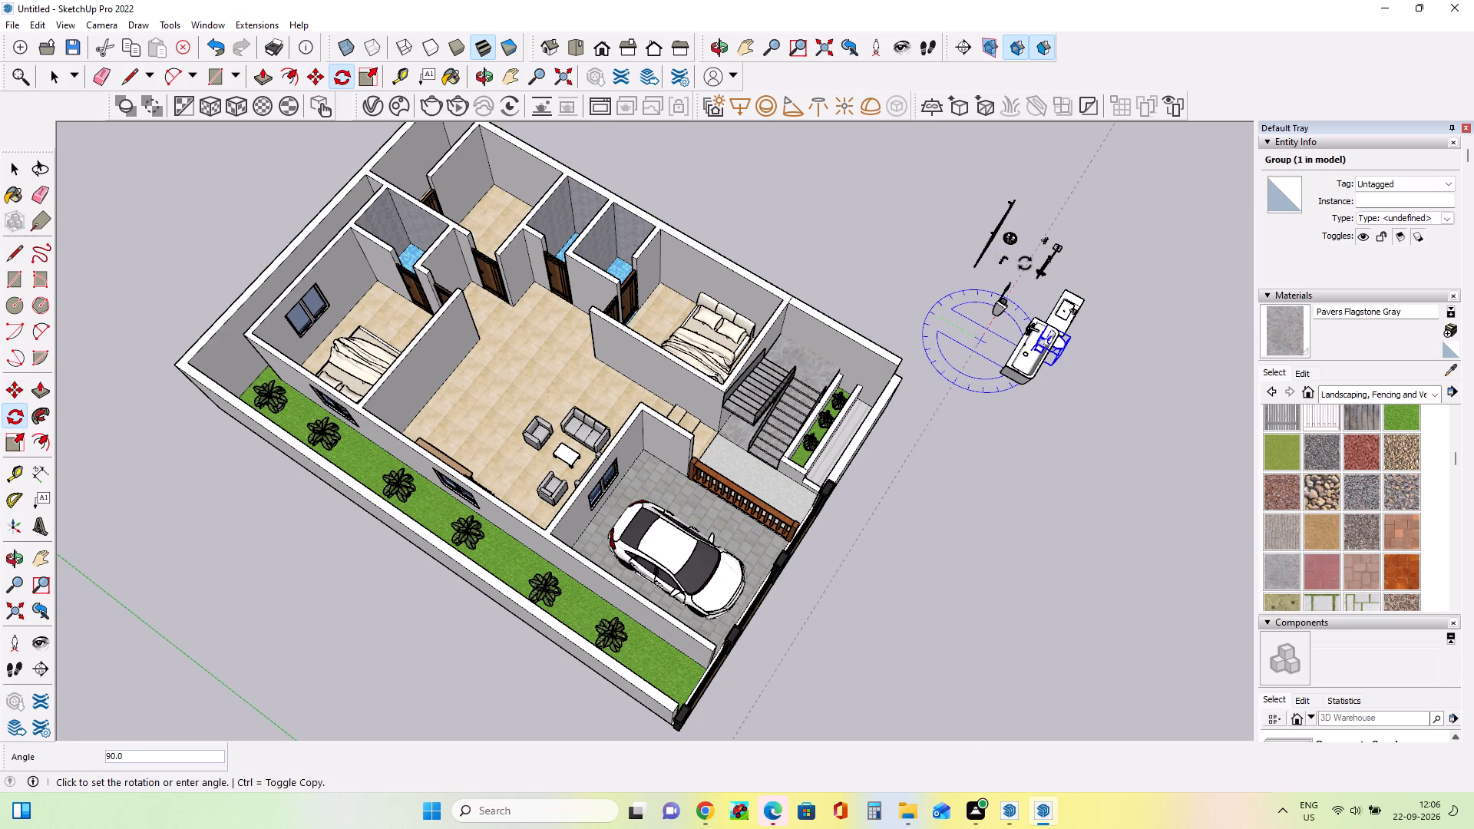
pyautogui.click(1025, 263)
# Move the toilet group about 47' into the farther of the two adjoining blue-floored bathrooms beside the bedroom.
pyautogui.scroll(2, 1097, 381)
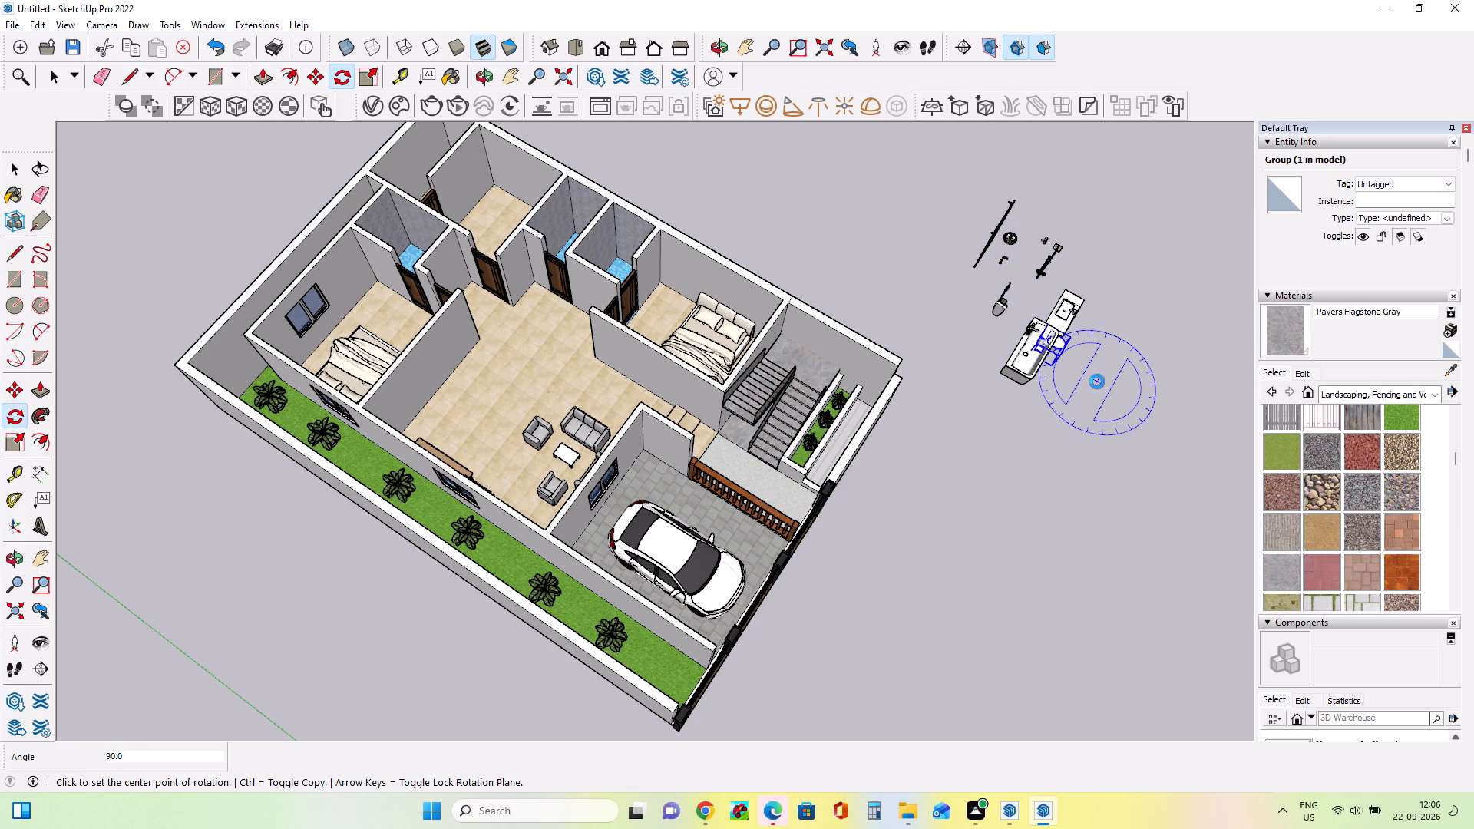
pyautogui.scroll(6, 1097, 381)
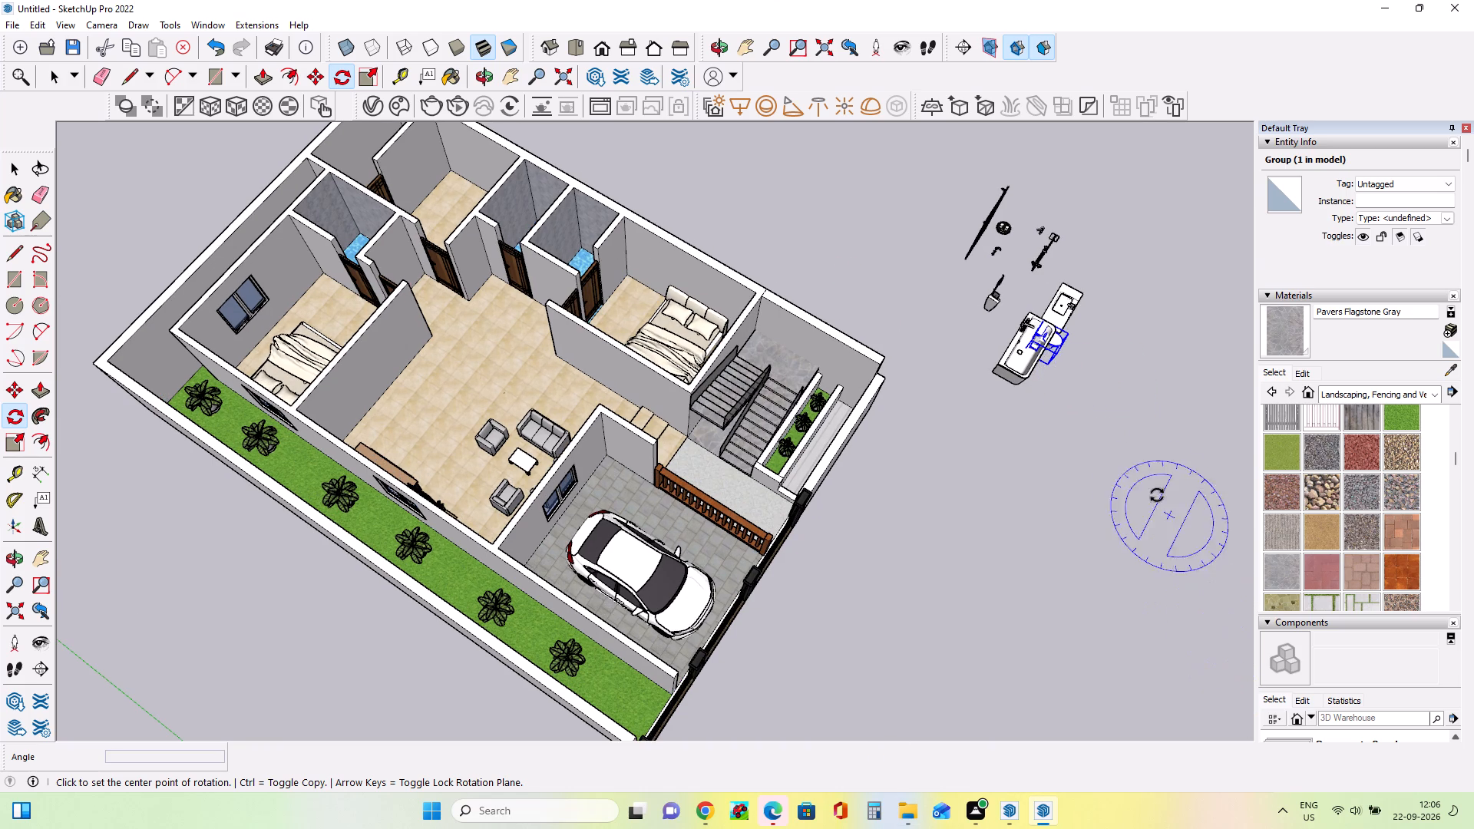
pyautogui.scroll(9, 1136, 454)
pyautogui.scroll(-4, 1121, 435)
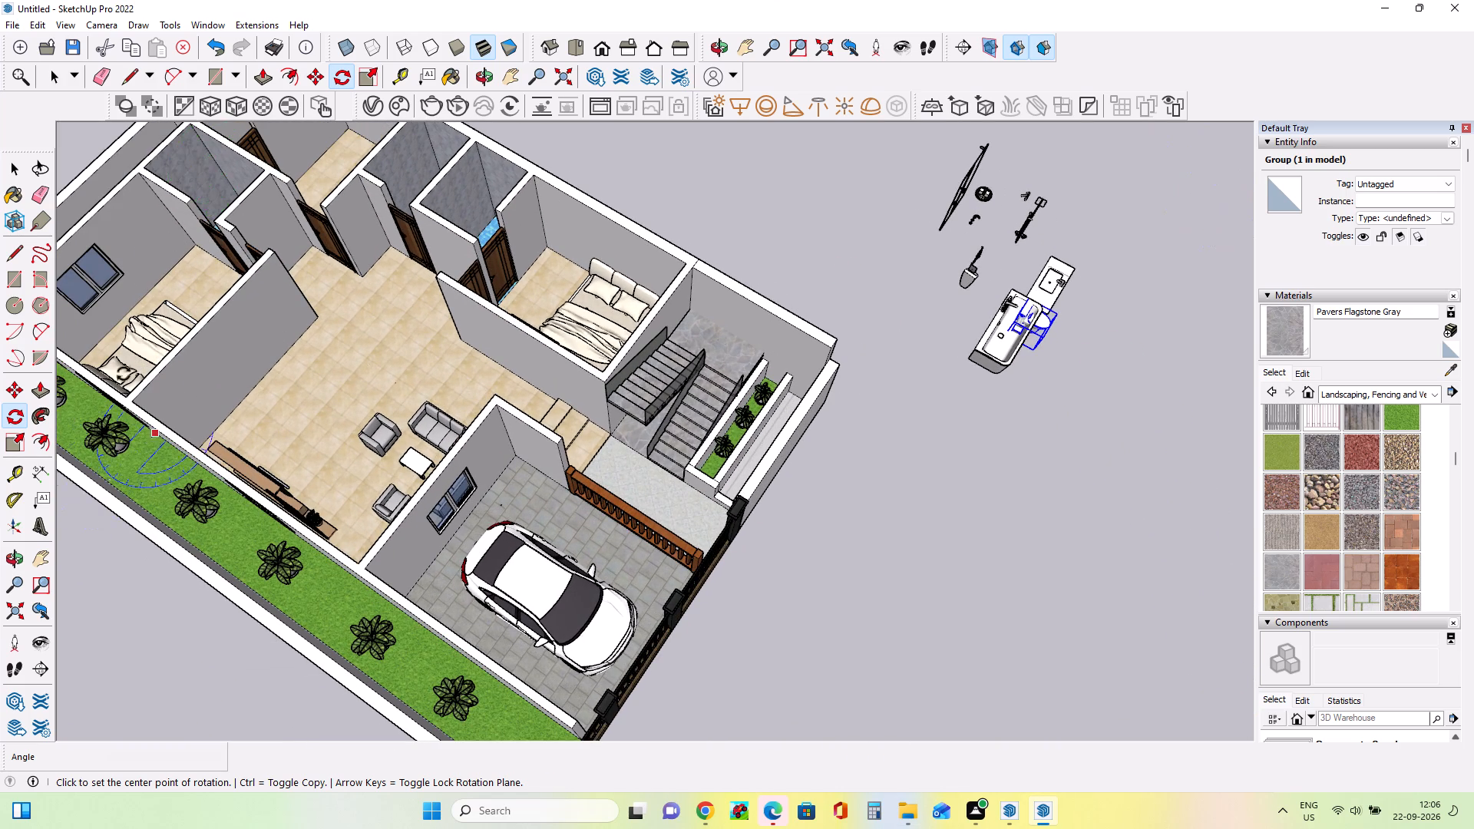
pyautogui.click(15, 395)
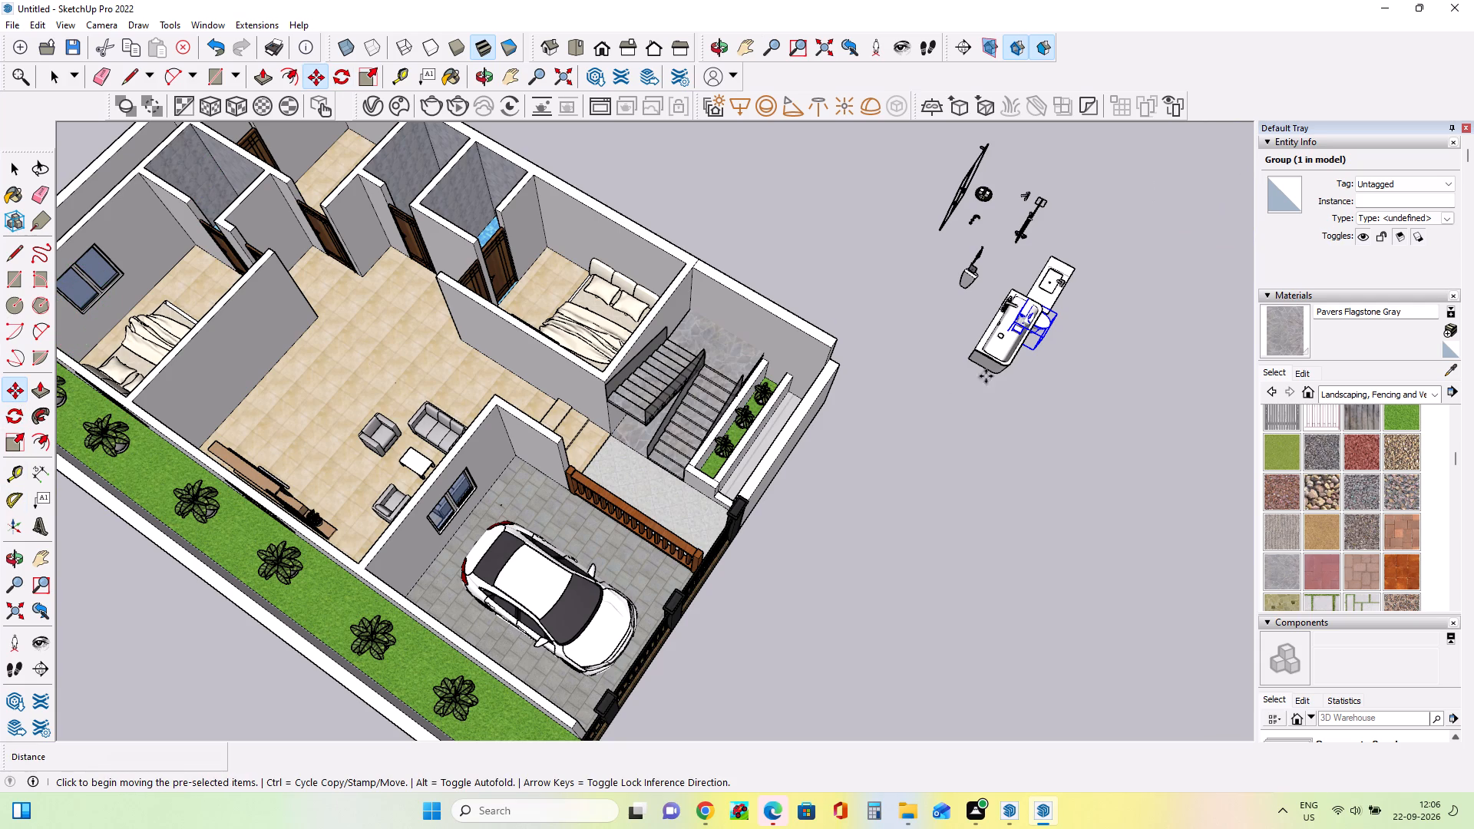
pyautogui.click(1036, 354)
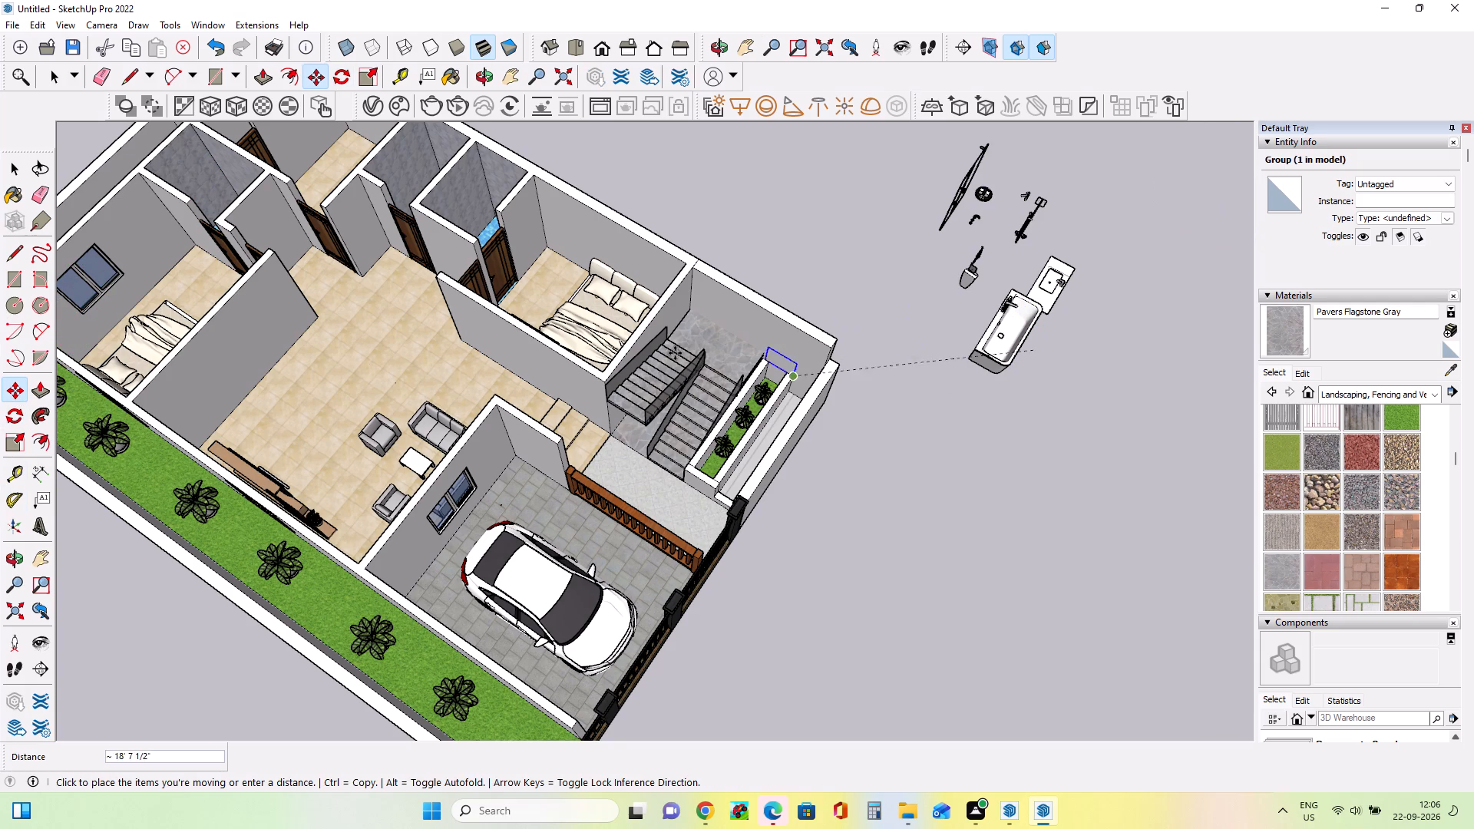
pyautogui.moveTo(342, 190); pyautogui.dragTo(398, 368, button='middle')
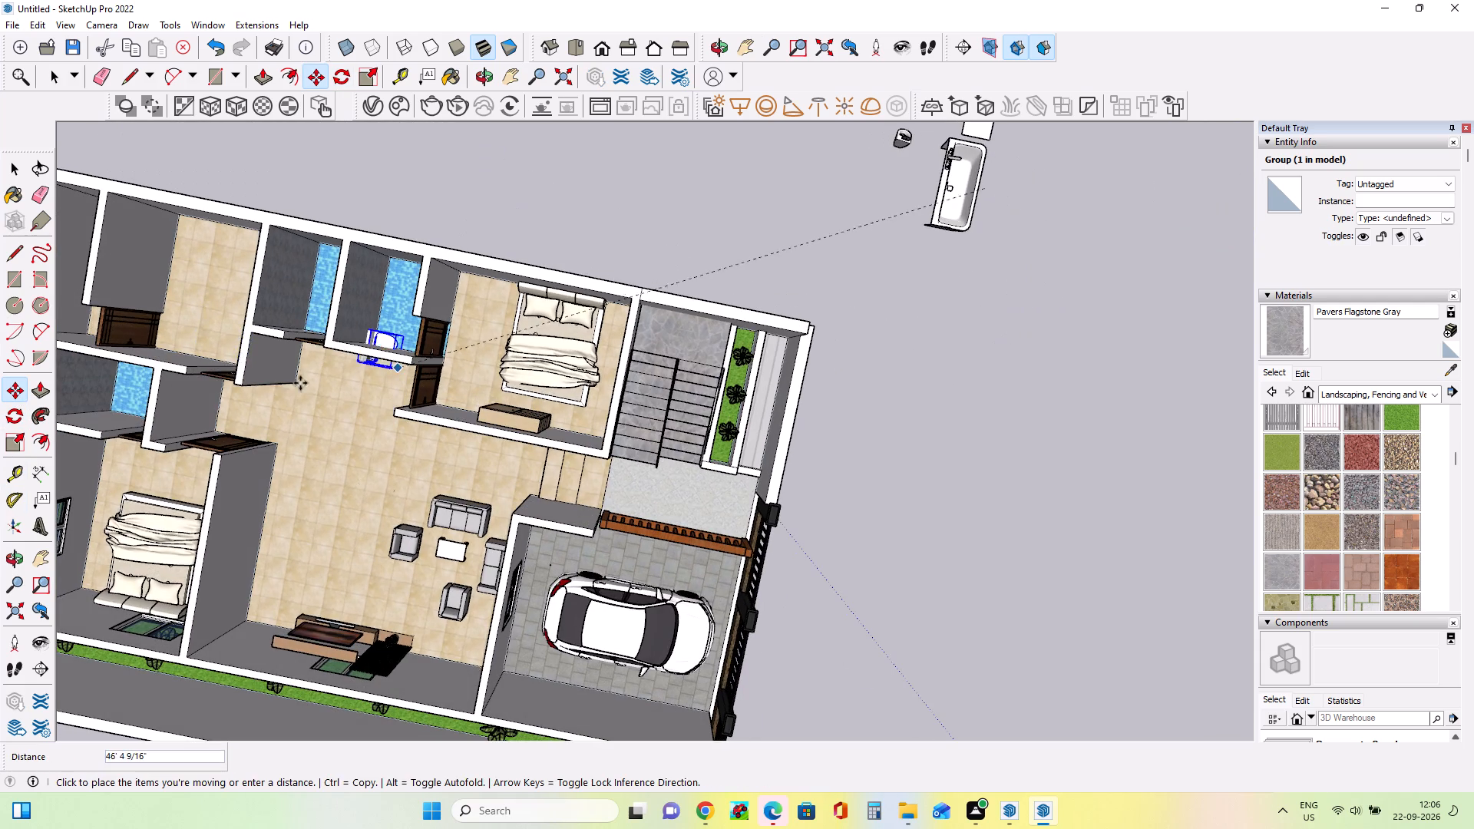
pyautogui.click(322, 308)
# Adjust the toilet group's position in that bathroom, shifting it toward the outer wall and clear of the doorway.
pyautogui.scroll(8, 306, 309)
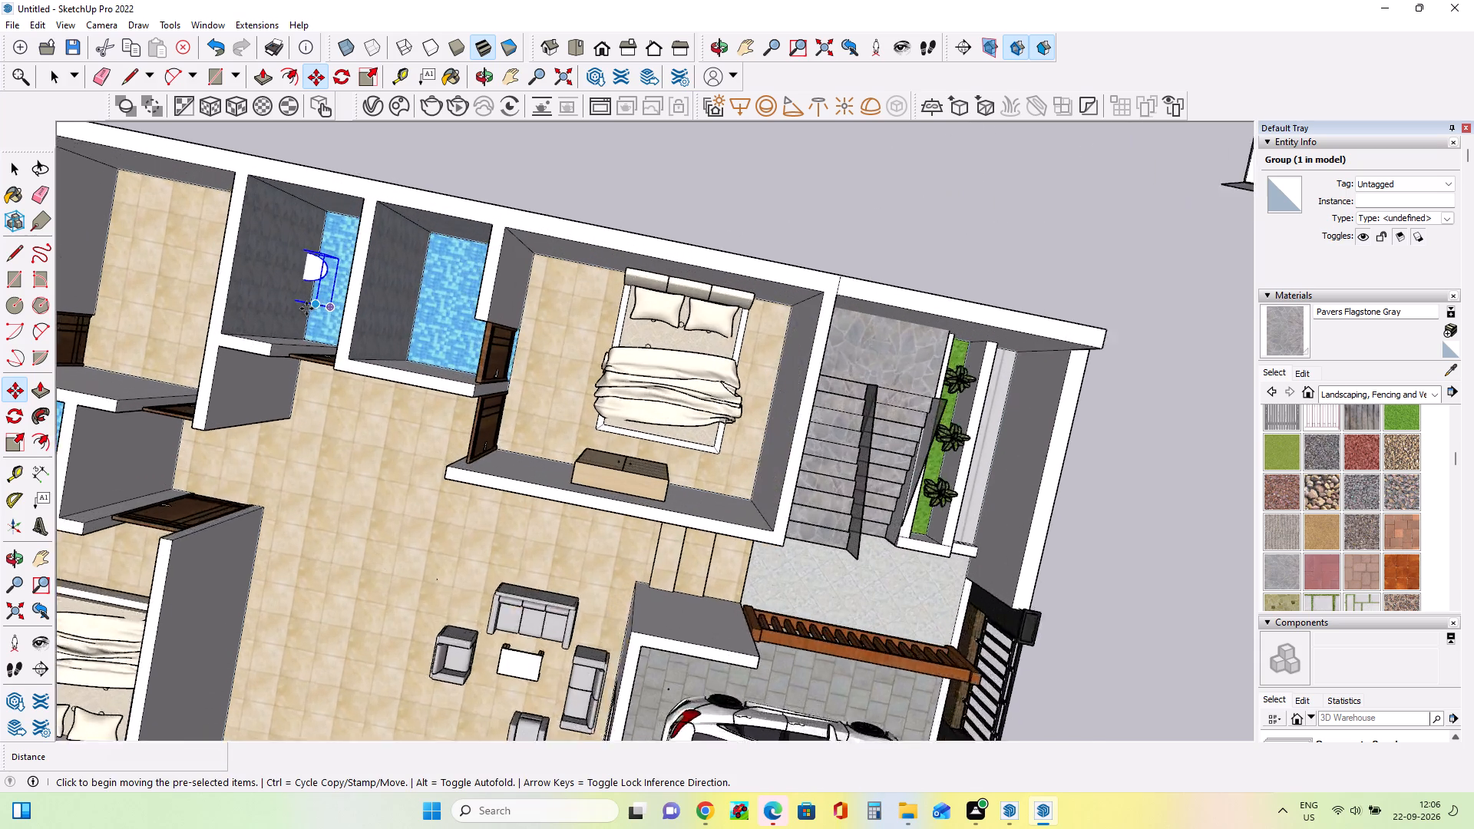
pyautogui.scroll(13, 306, 309)
pyautogui.click(376, 312)
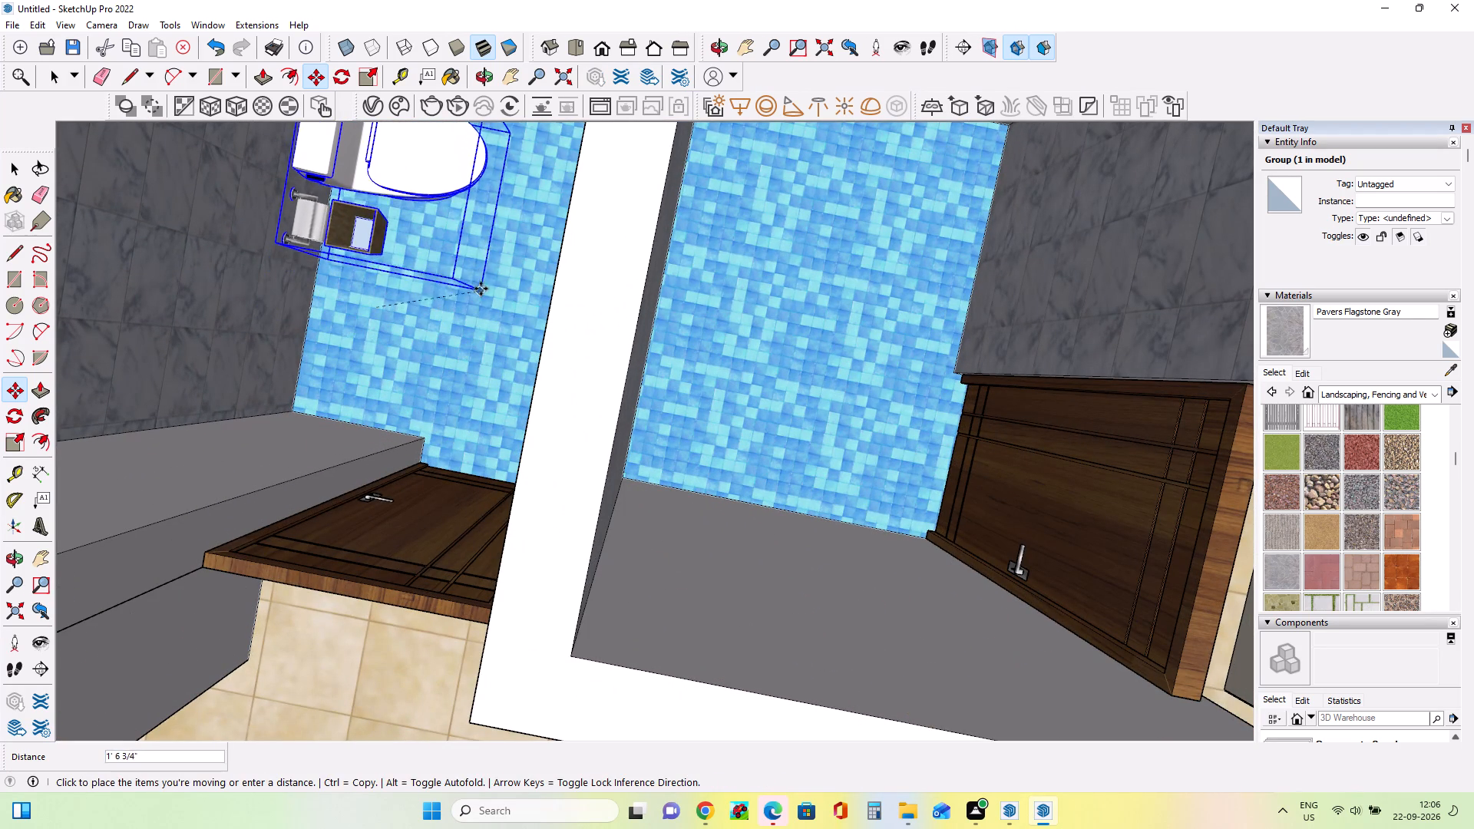
pyautogui.click(484, 274)
pyautogui.scroll(-8, 461, 328)
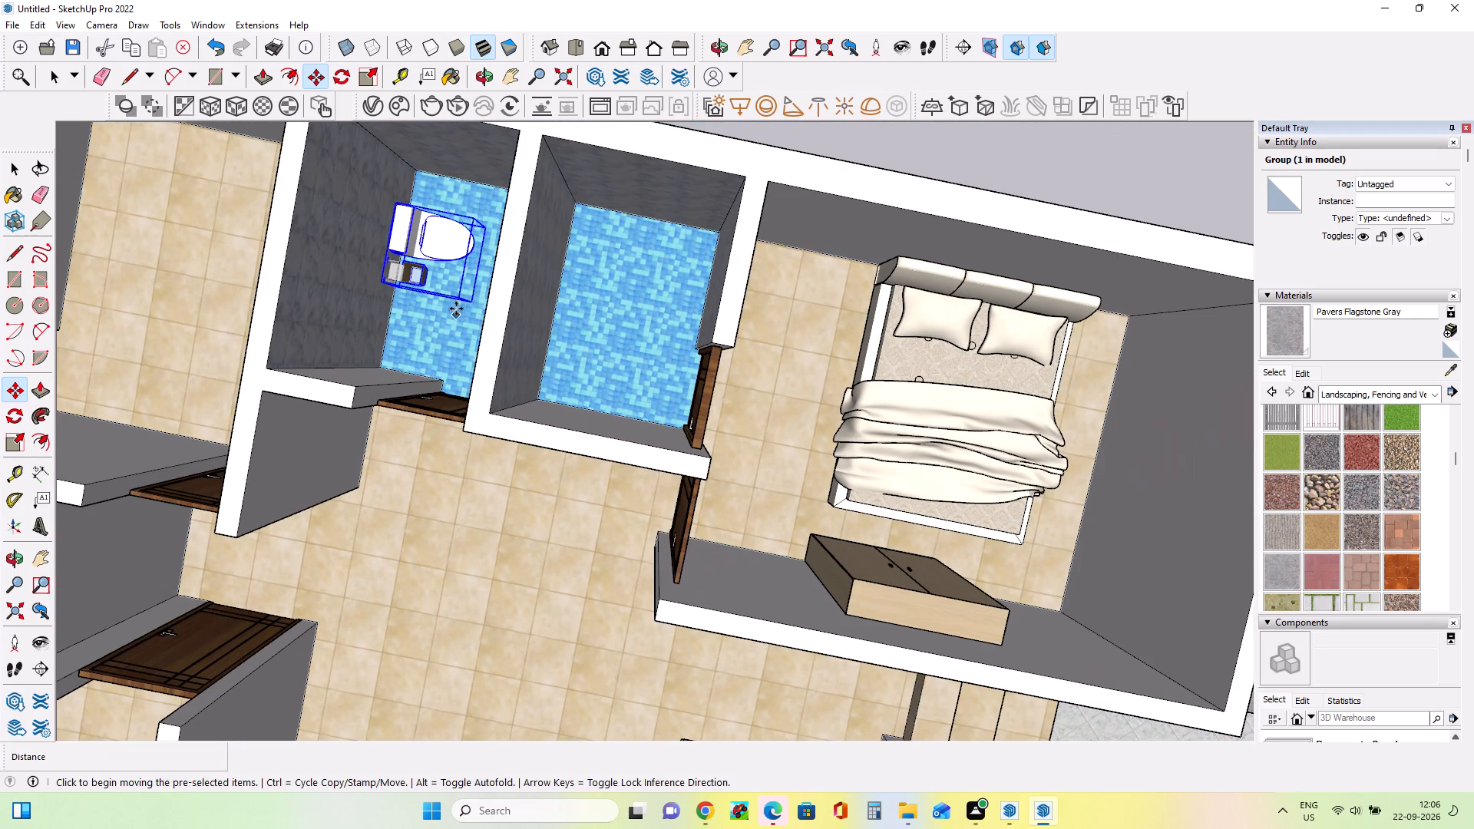
pyautogui.click(469, 302)
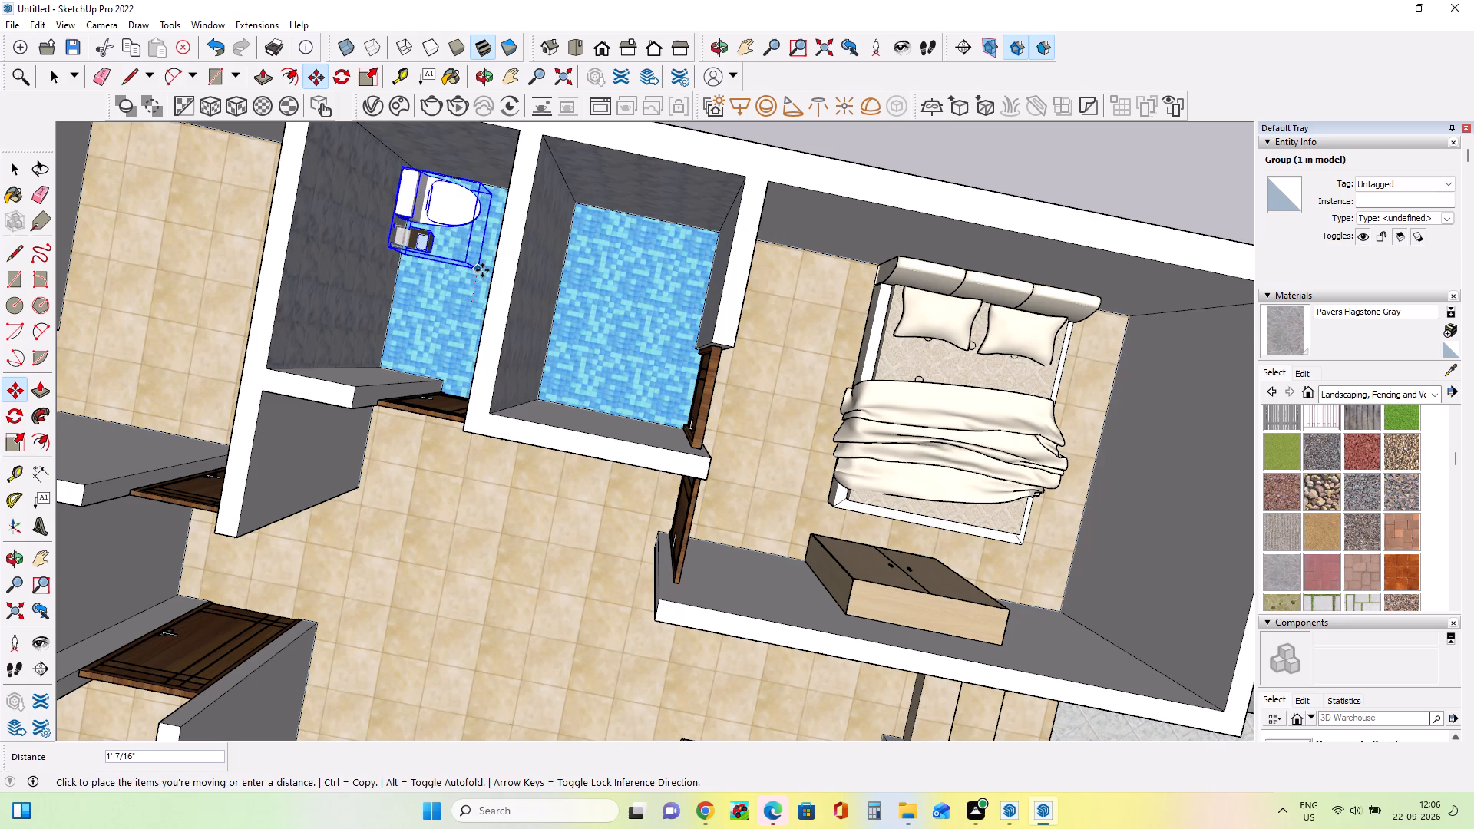
pyautogui.click(482, 274)
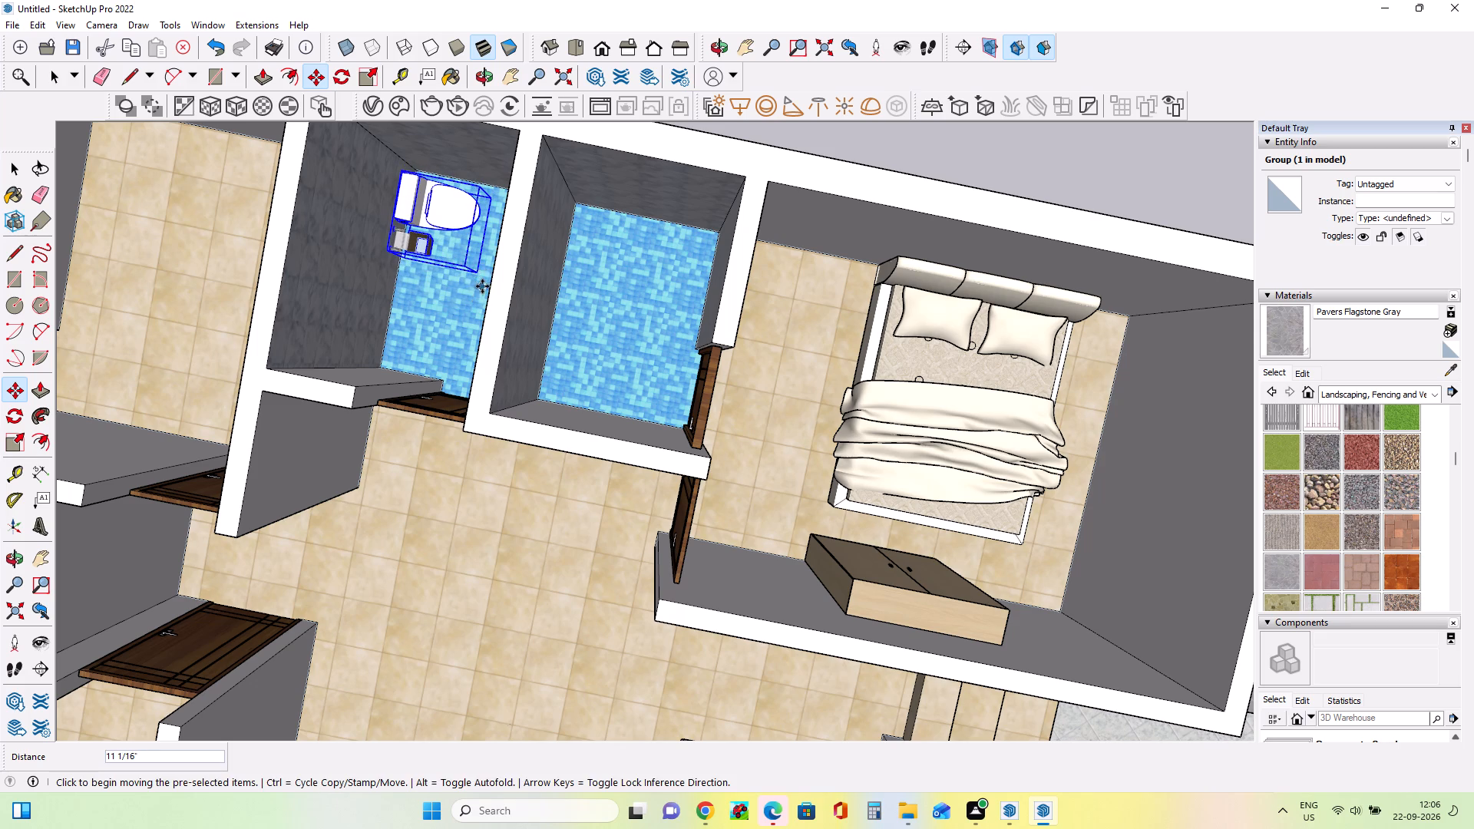
# Copy the toilet group about 4' 11" into the adjoining bathroom next to the bedroom.
pyautogui.keyDown('ctrl'); pyautogui.click(482, 277); pyautogui.keyUp('ctrl')
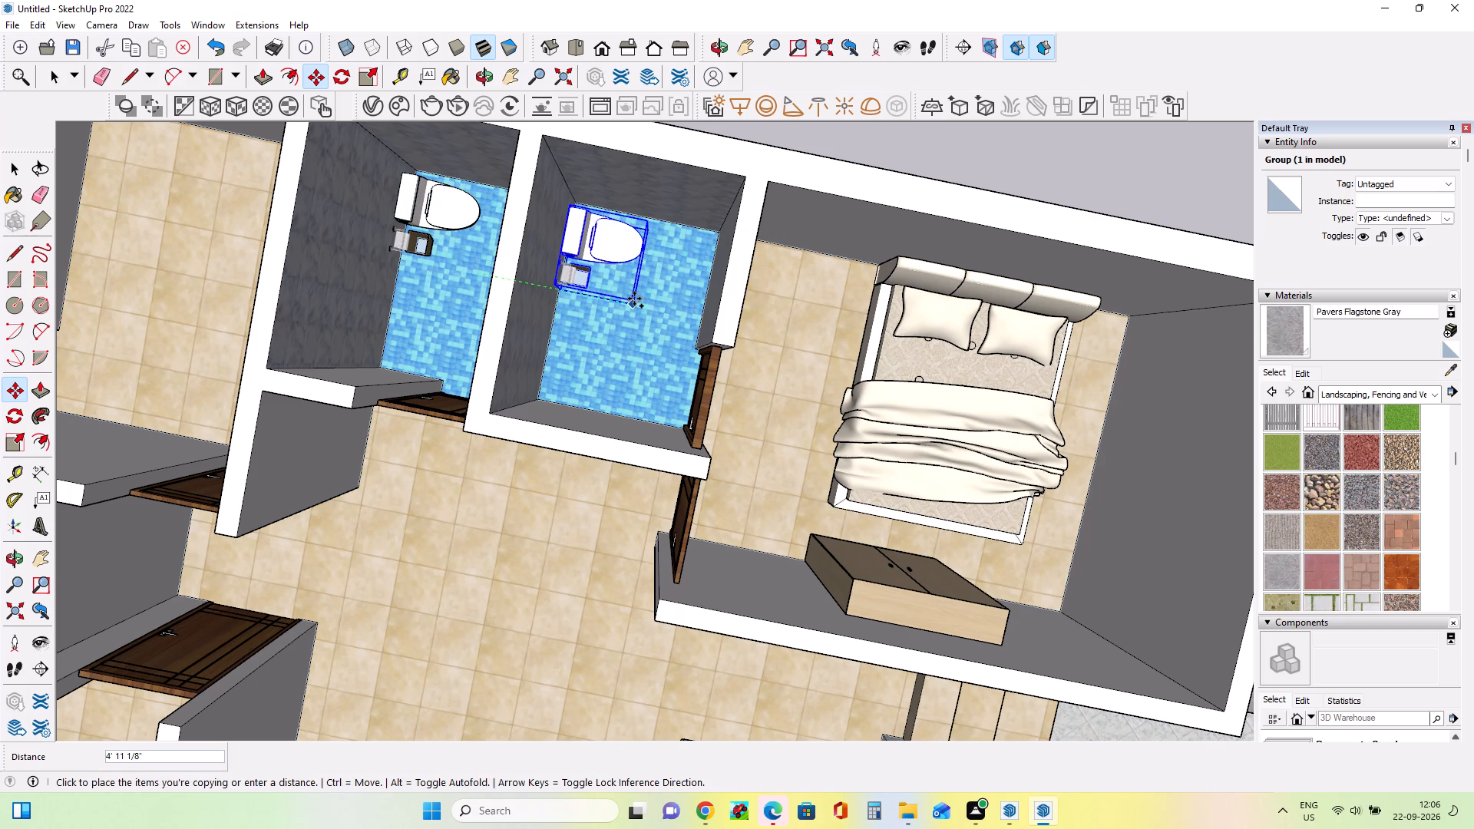
pyautogui.click(636, 298)
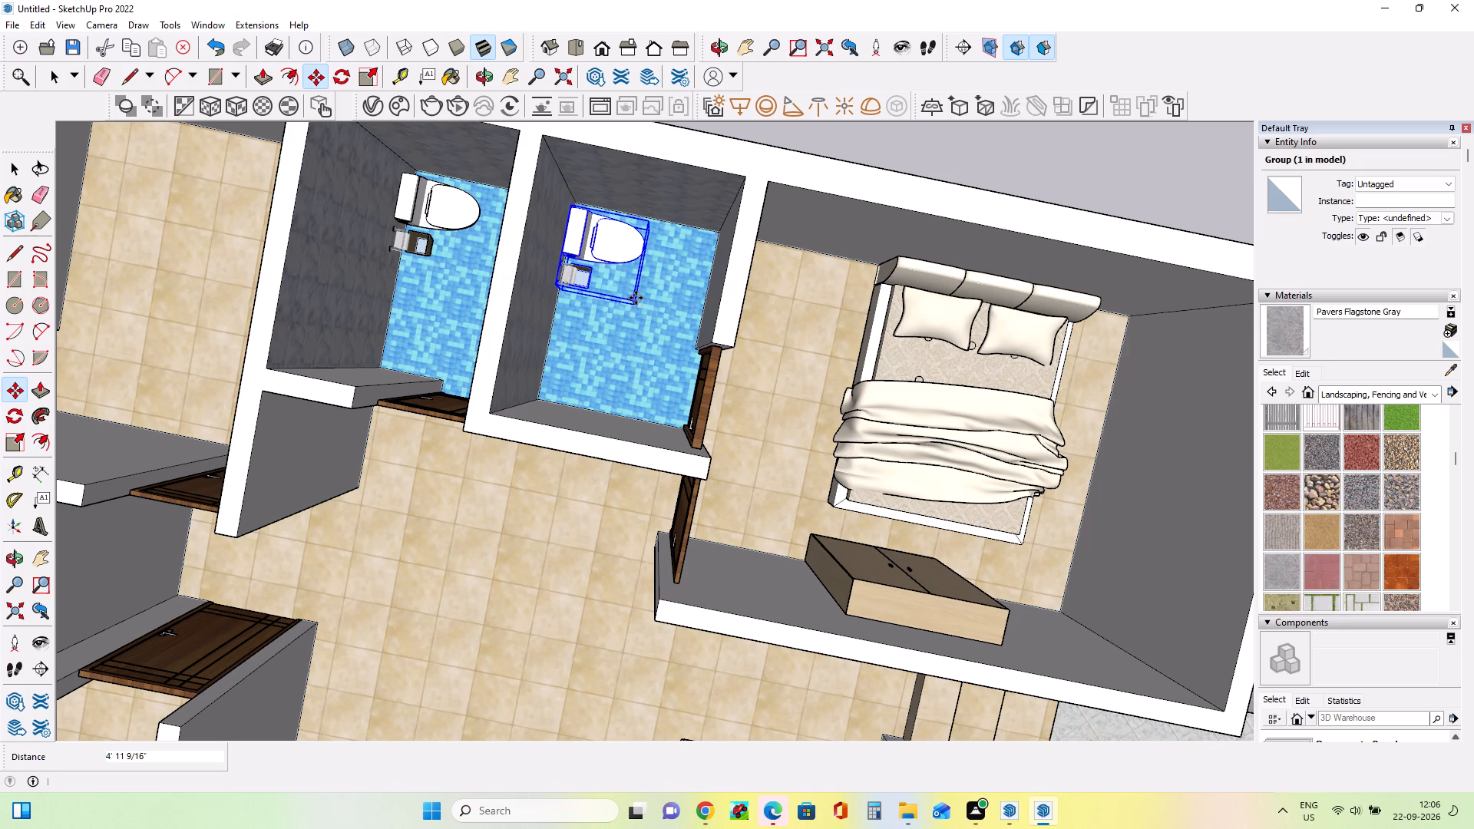
# Copy the toilet group about 20' into the third bathroom, beside the other bedroom.
pyautogui.scroll(-10, 738, 329)
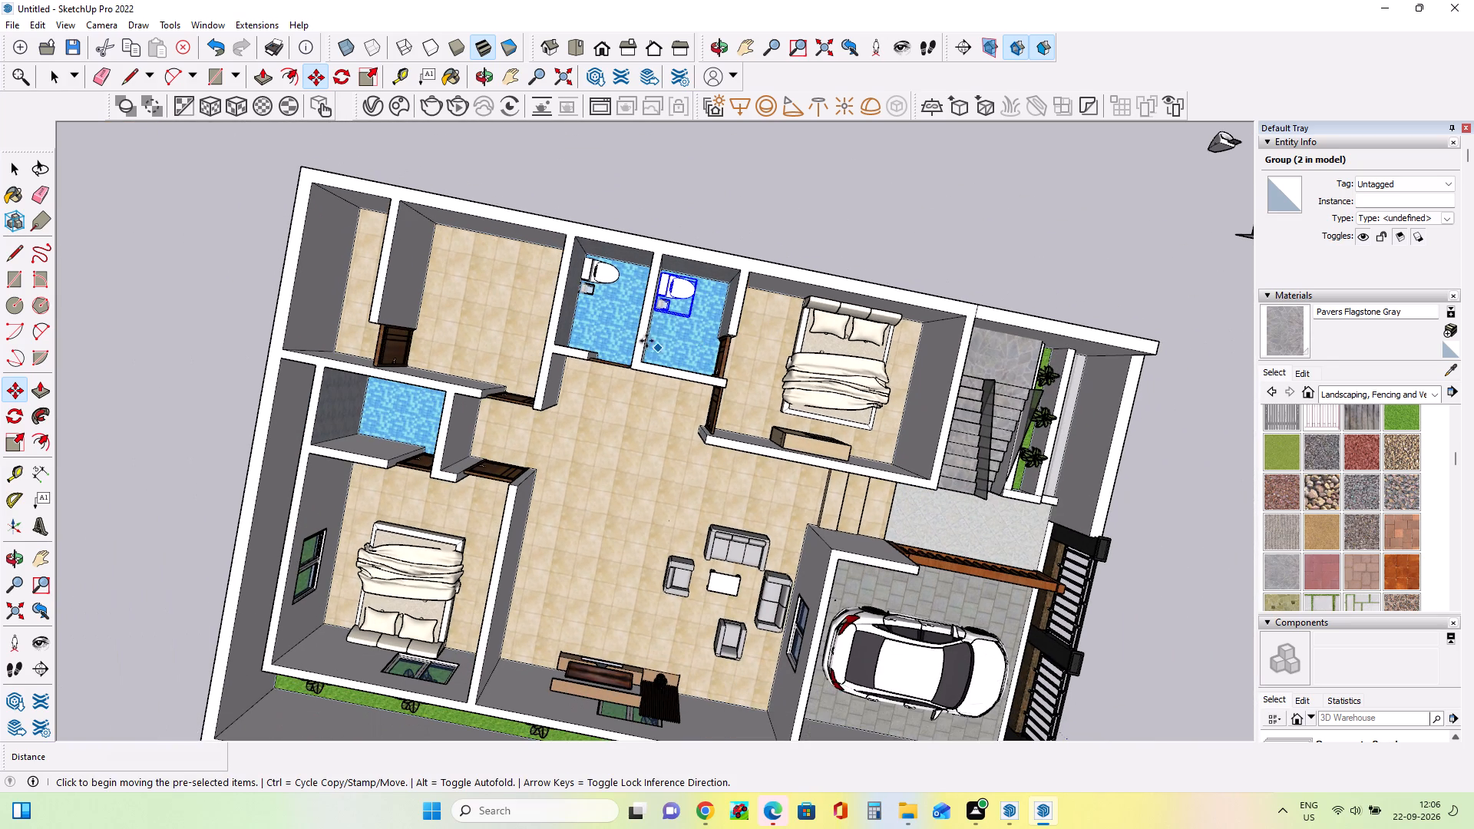
pyautogui.click(694, 320)
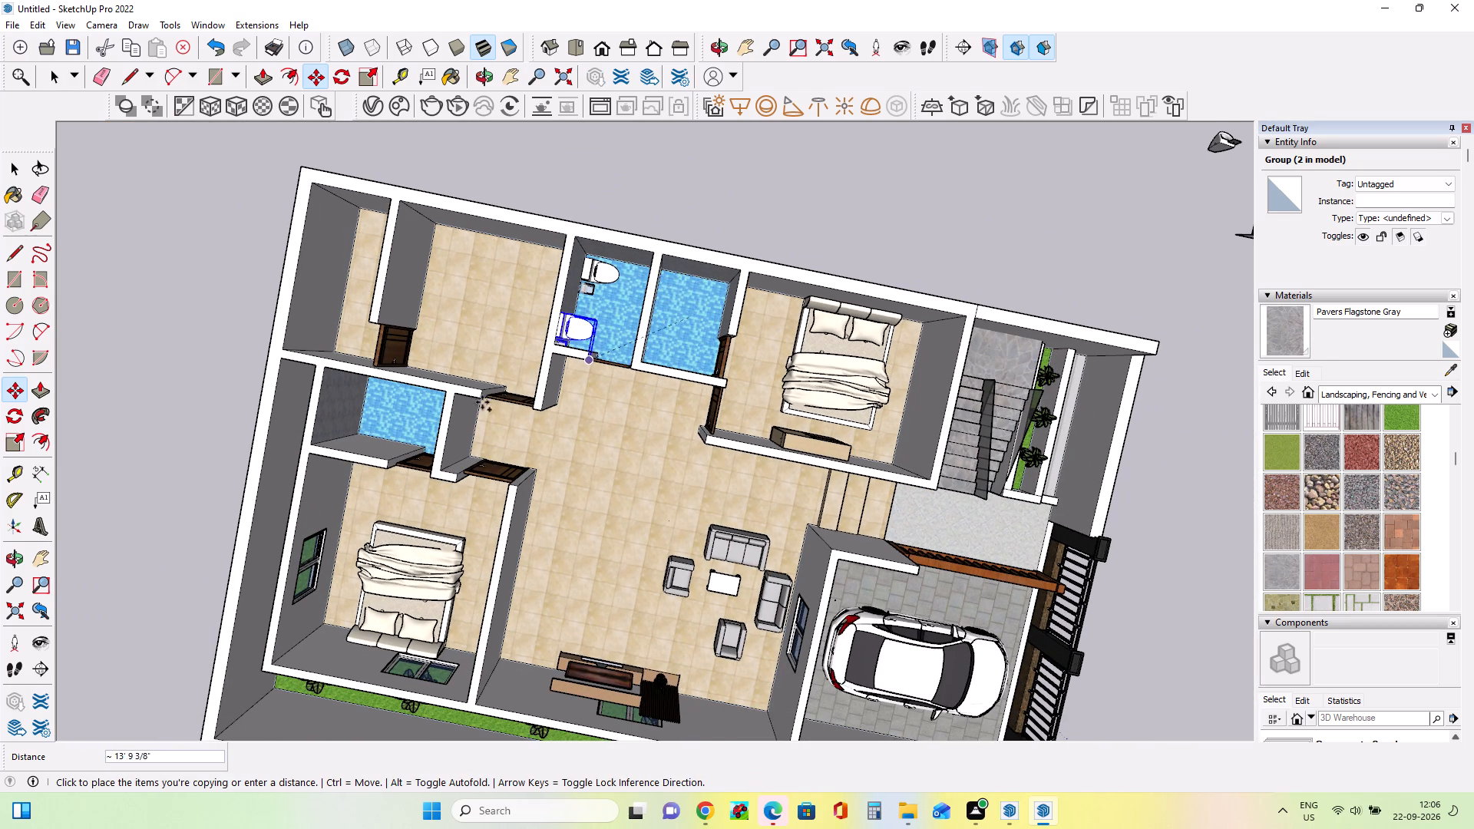
pyautogui.click(401, 425)
# Shift the third bathroom's toilet group about 4" back against the tiled wall behind its tank.
pyautogui.scroll(13, 364, 424)
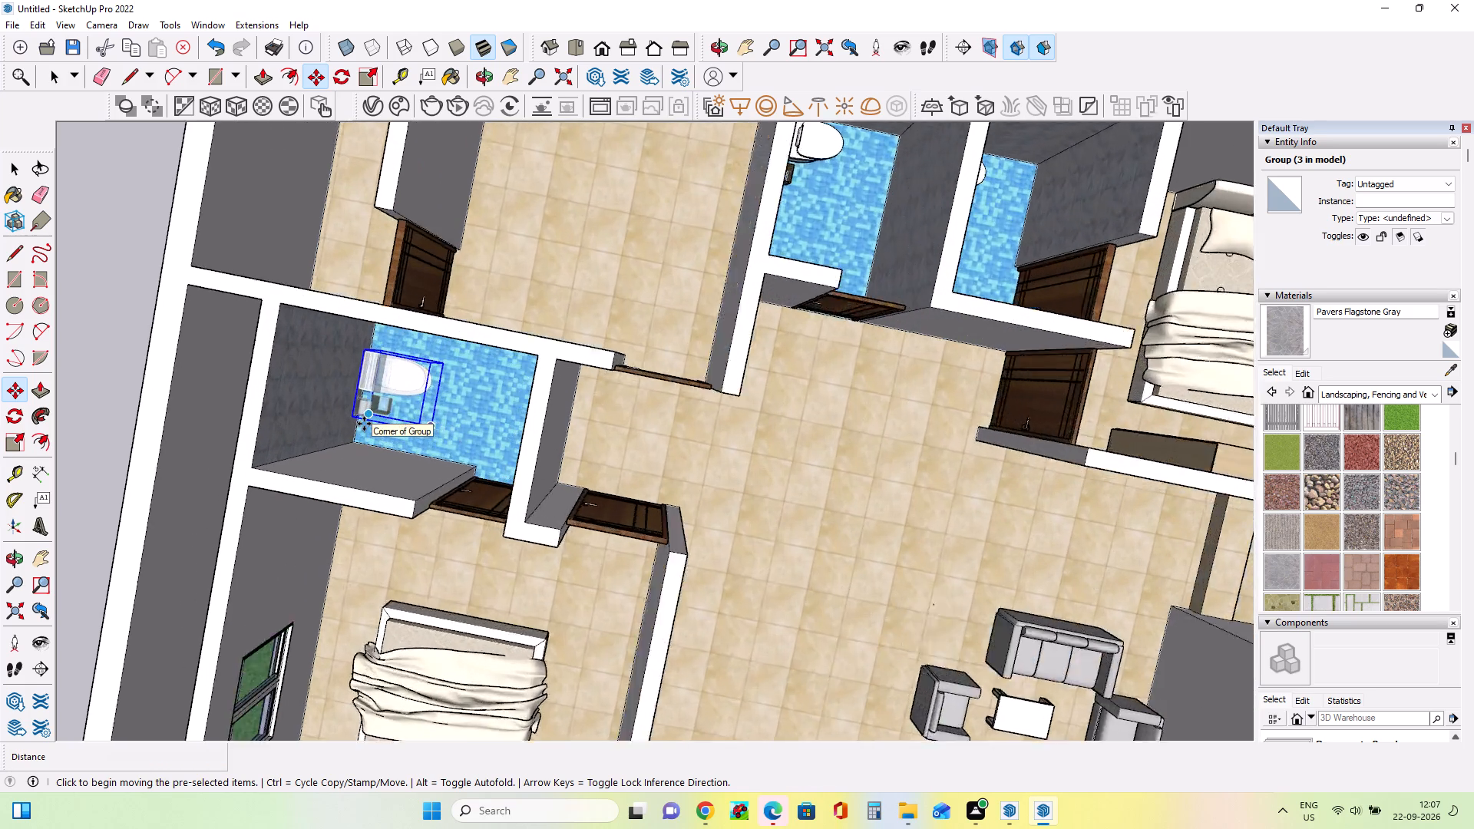
pyautogui.scroll(7, 364, 424)
pyautogui.click(340, 410)
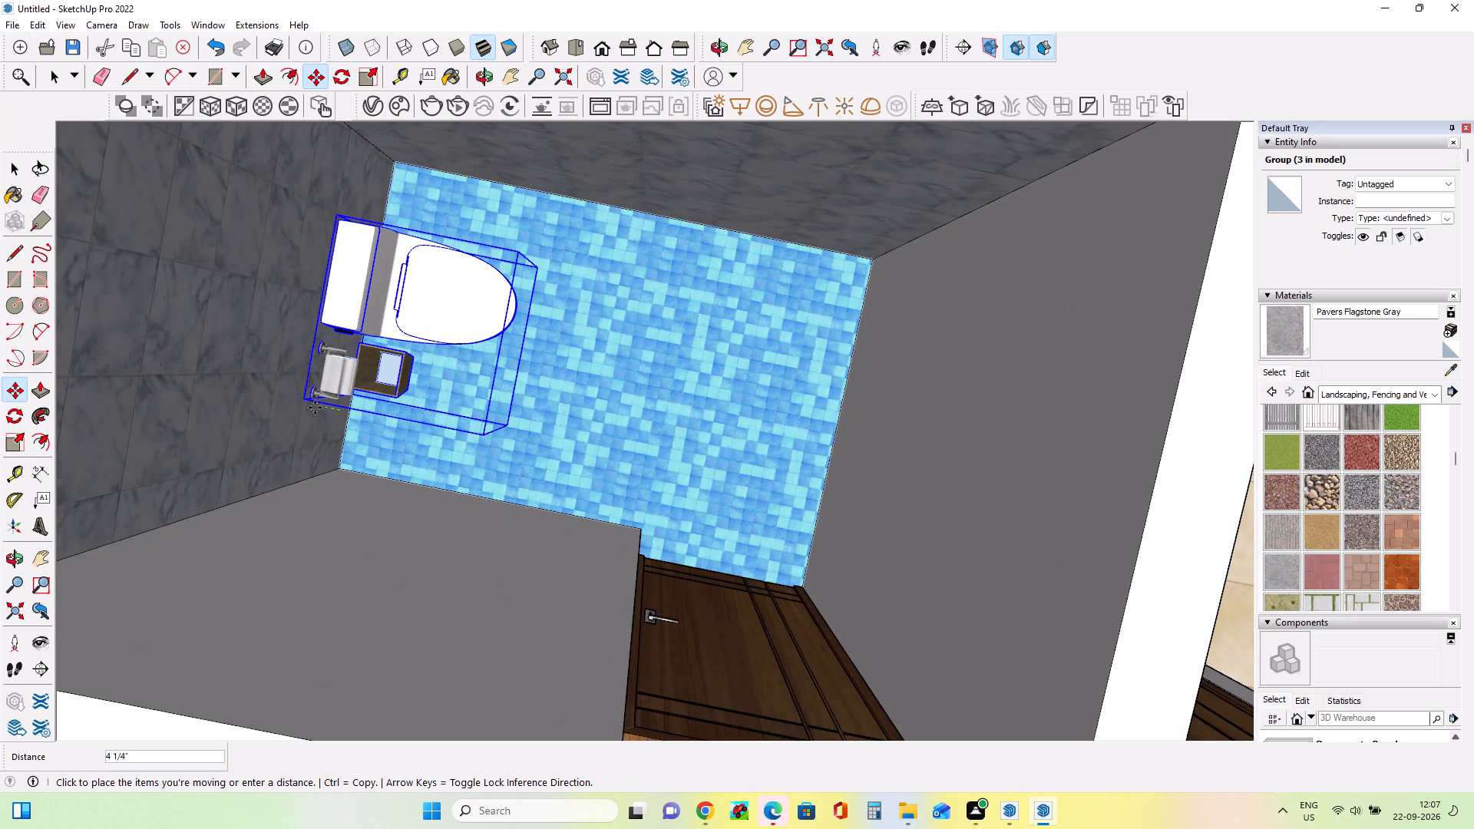
pyautogui.click(315, 407)
pyautogui.scroll(-14, 325, 411)
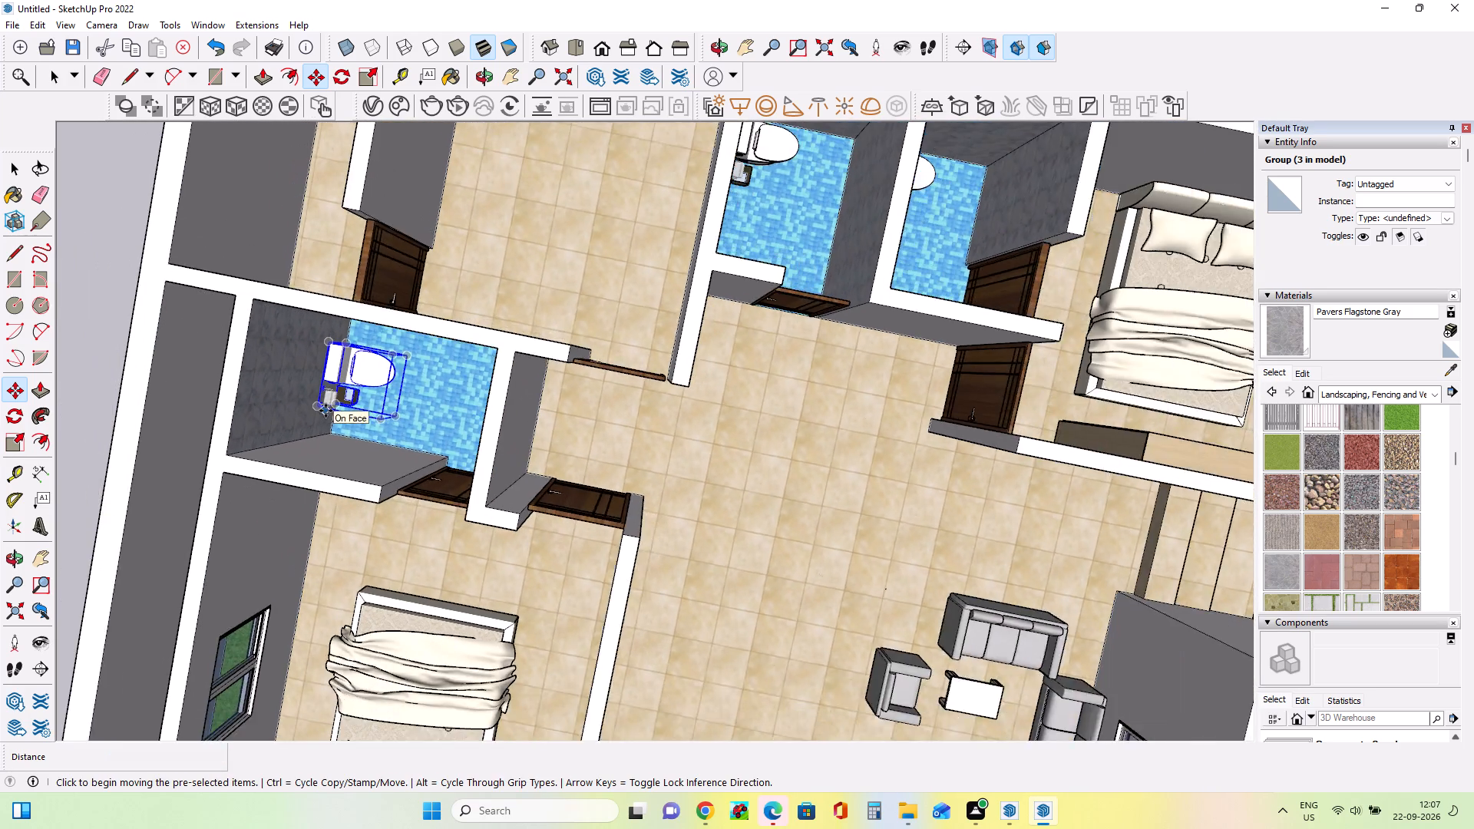
# Group the loose washbasin counter and its tap, lying outside the house beside the bathtub, into one object.
pyautogui.scroll(-18, 326, 411)
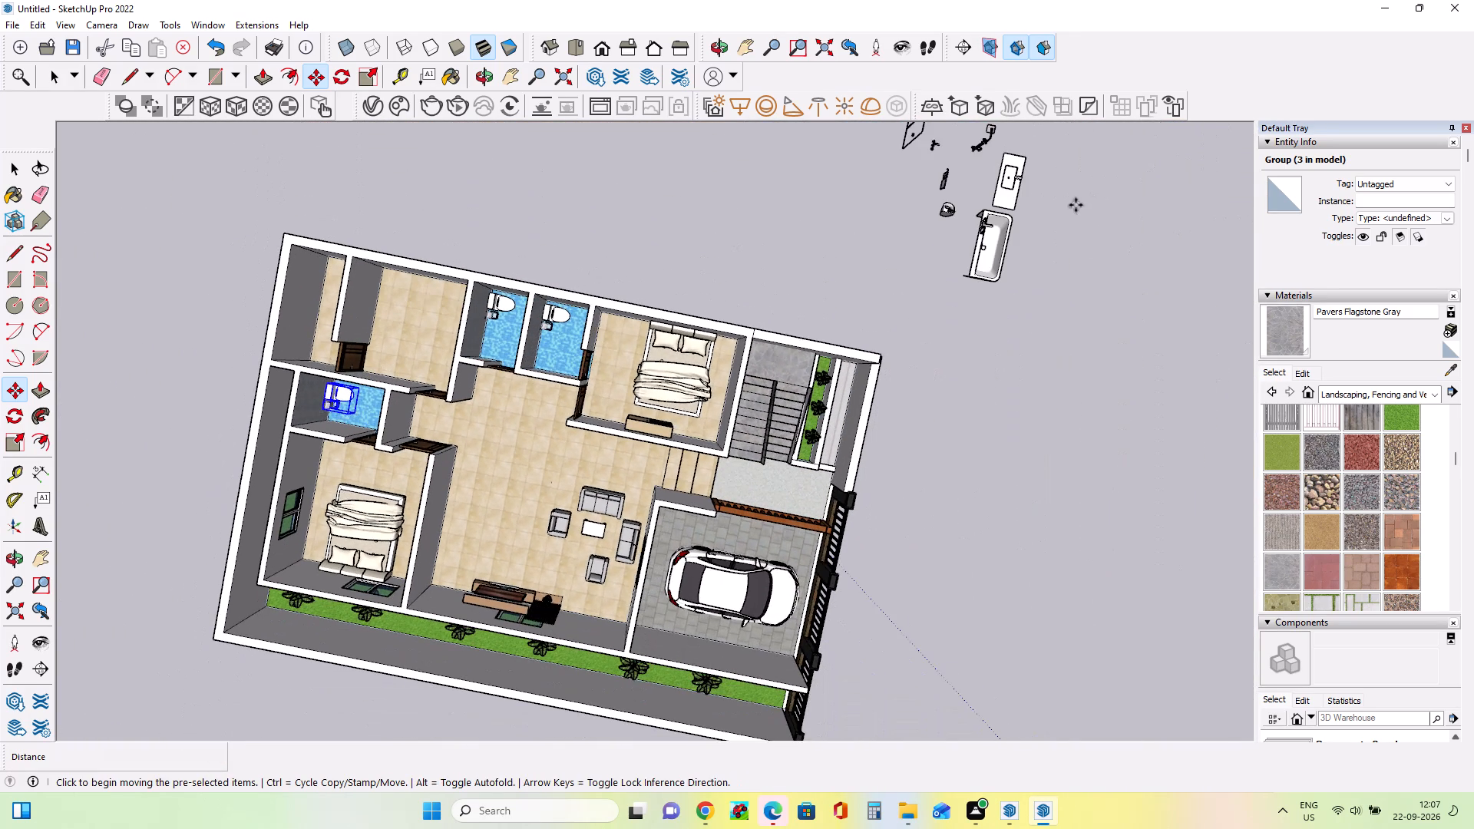
pyautogui.click(12, 166)
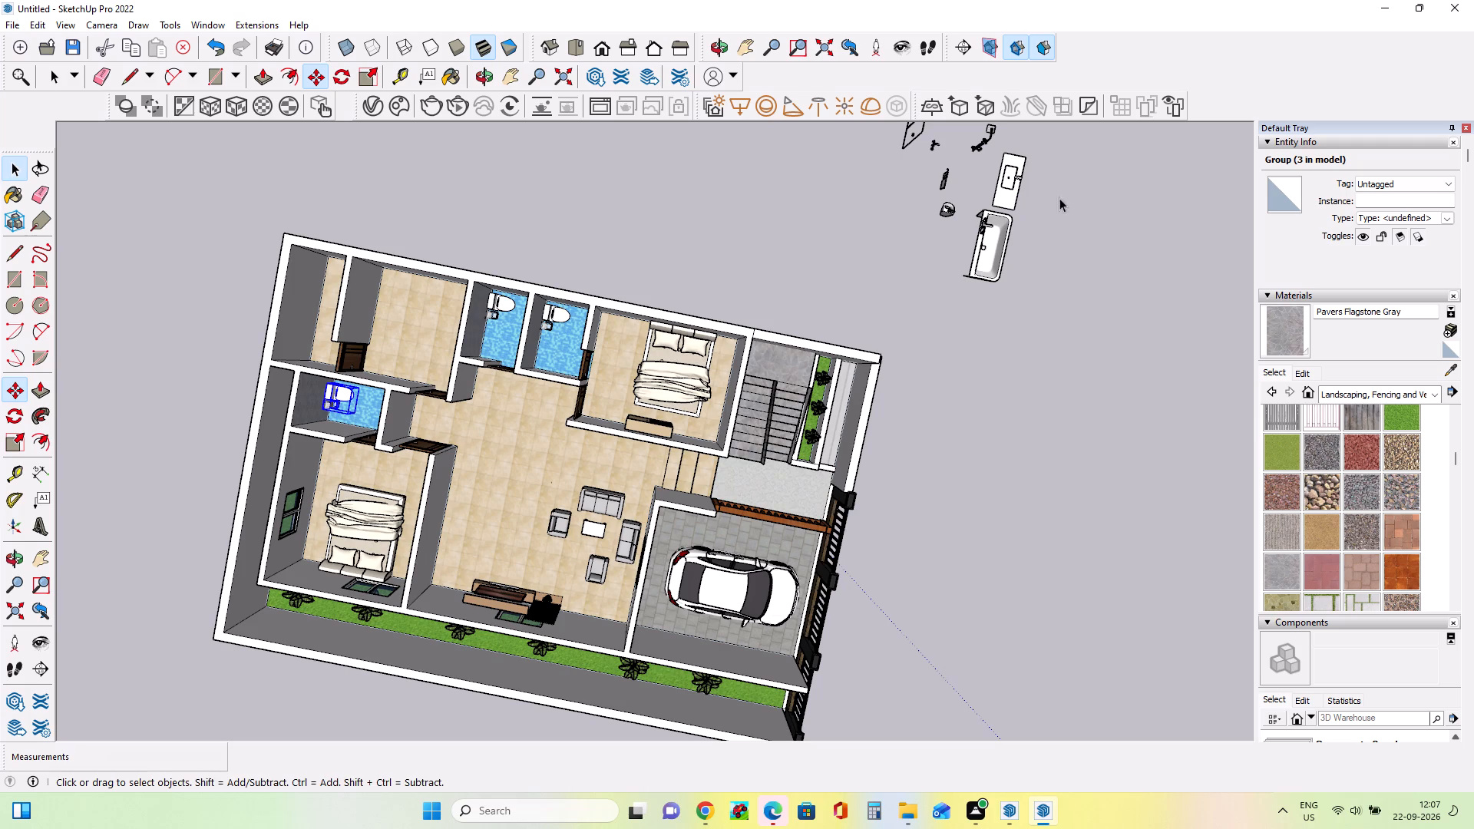
pyautogui.scroll(20, 991, 191)
pyautogui.scroll(2, 991, 191)
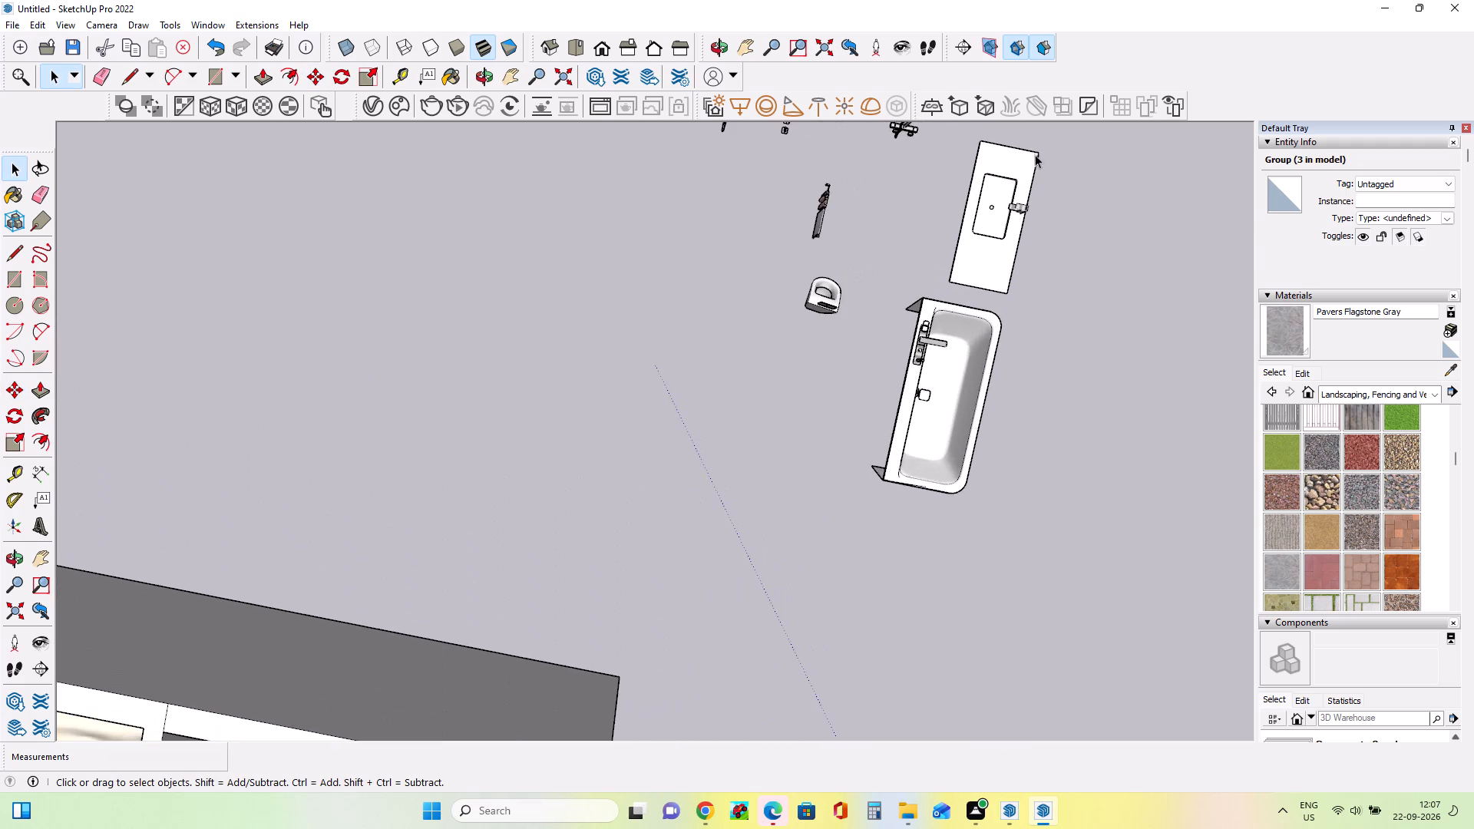
pyautogui.moveTo(1083, 146); pyautogui.dragTo(925, 296)
pyautogui.click(925, 296)
pyautogui.moveTo(1070, 151); pyautogui.dragTo(930, 279)
pyautogui.rightClick(930, 279)
pyautogui.rightClick(930, 279)
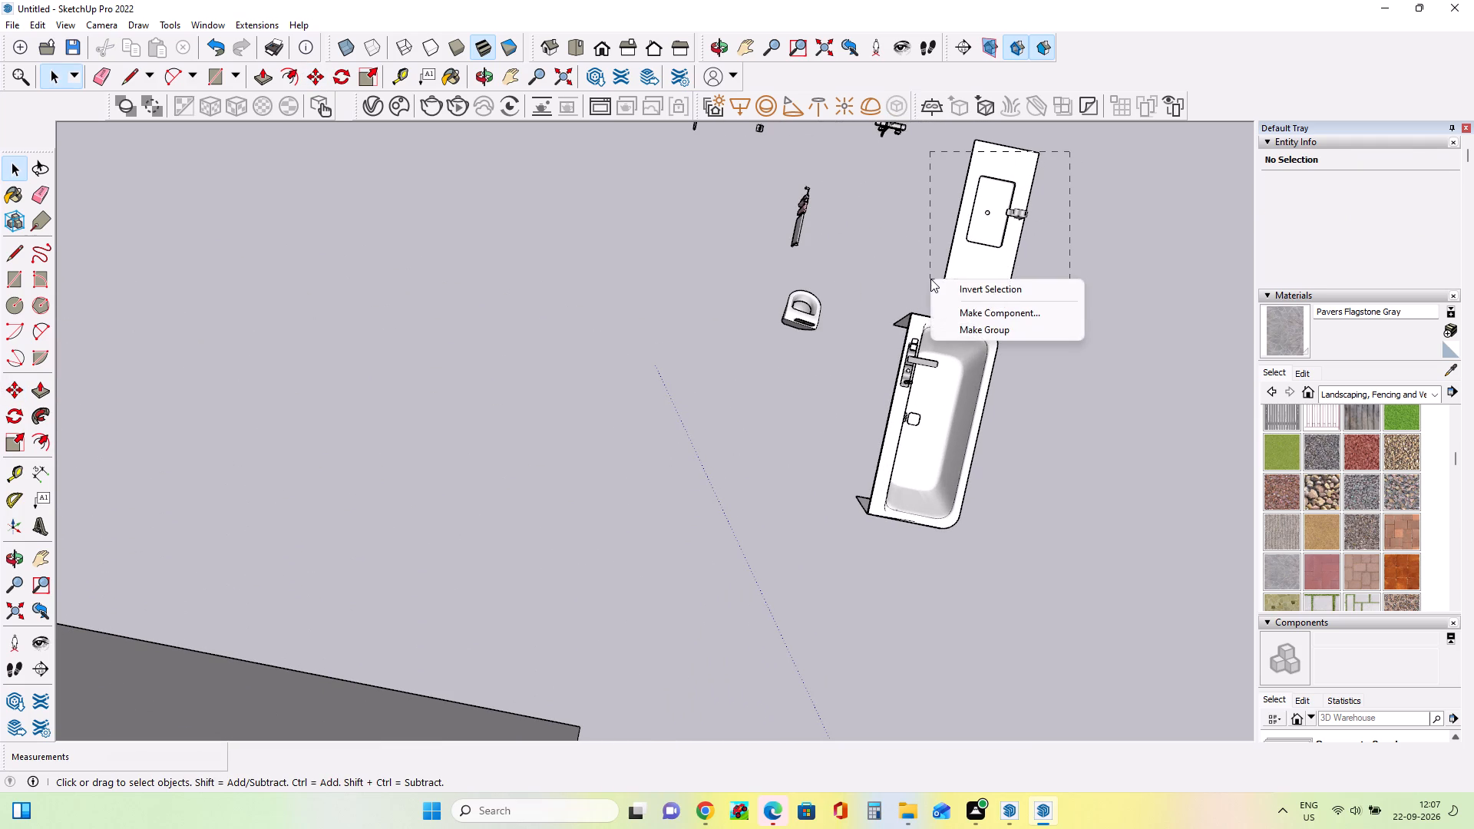
pyautogui.click(930, 279)
pyautogui.click(924, 279)
pyautogui.click(1079, 148)
pyautogui.moveTo(1047, 177); pyautogui.dragTo(906, 282)
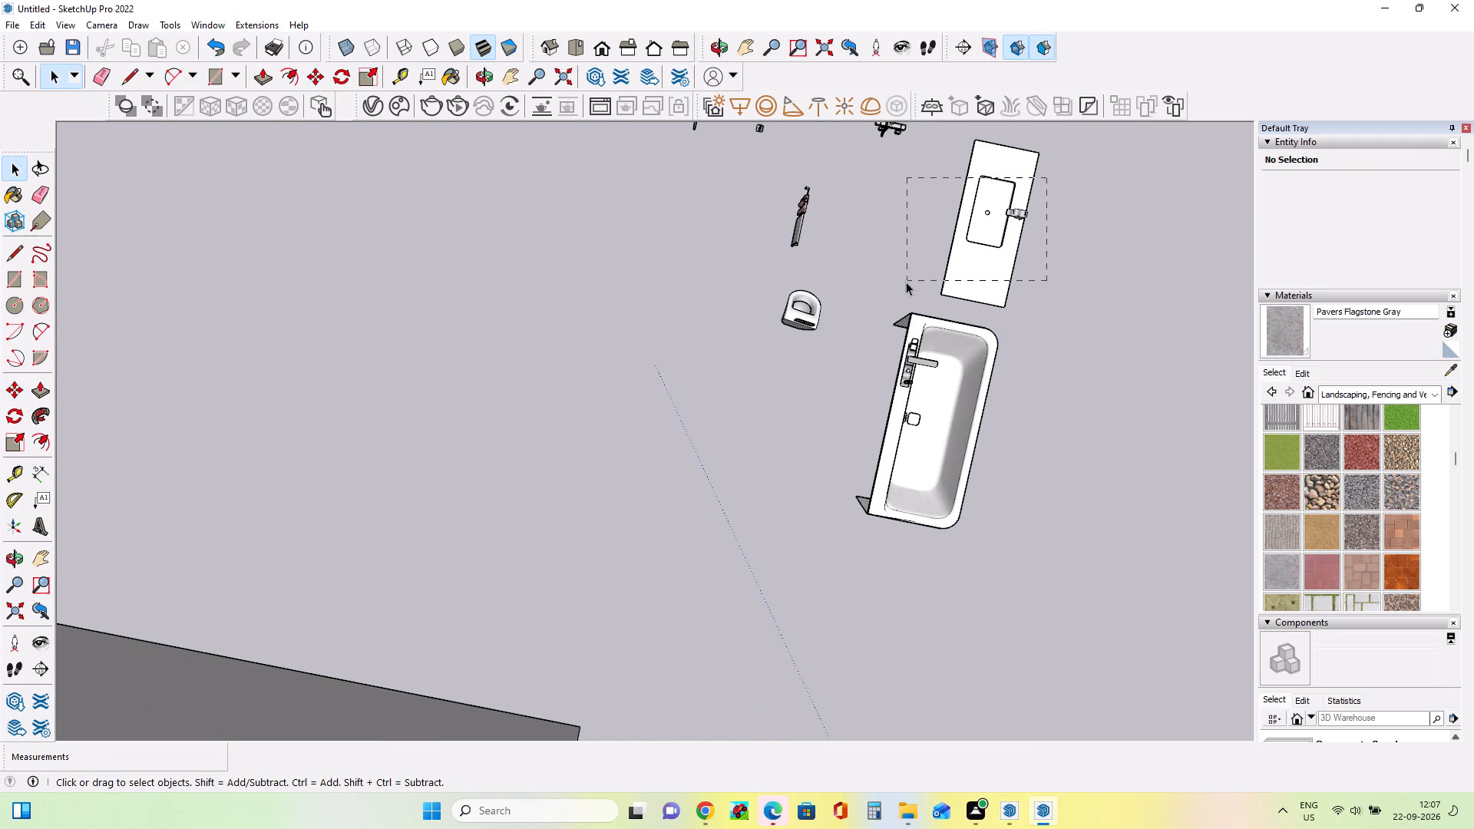
pyautogui.moveTo(906, 282); pyautogui.dragTo(904, 282)
pyautogui.rightClick(983, 264)
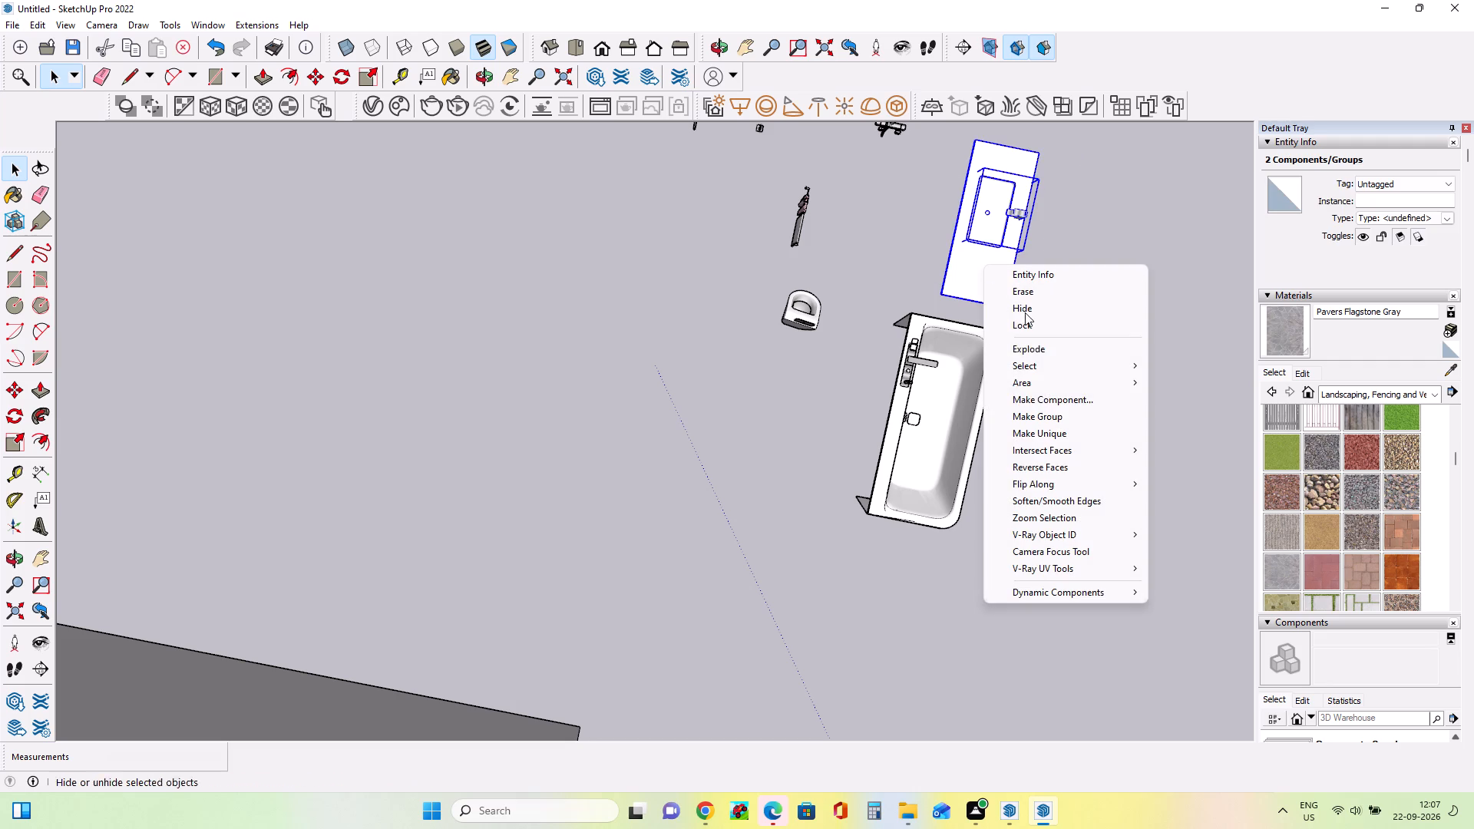
pyautogui.click(1064, 417)
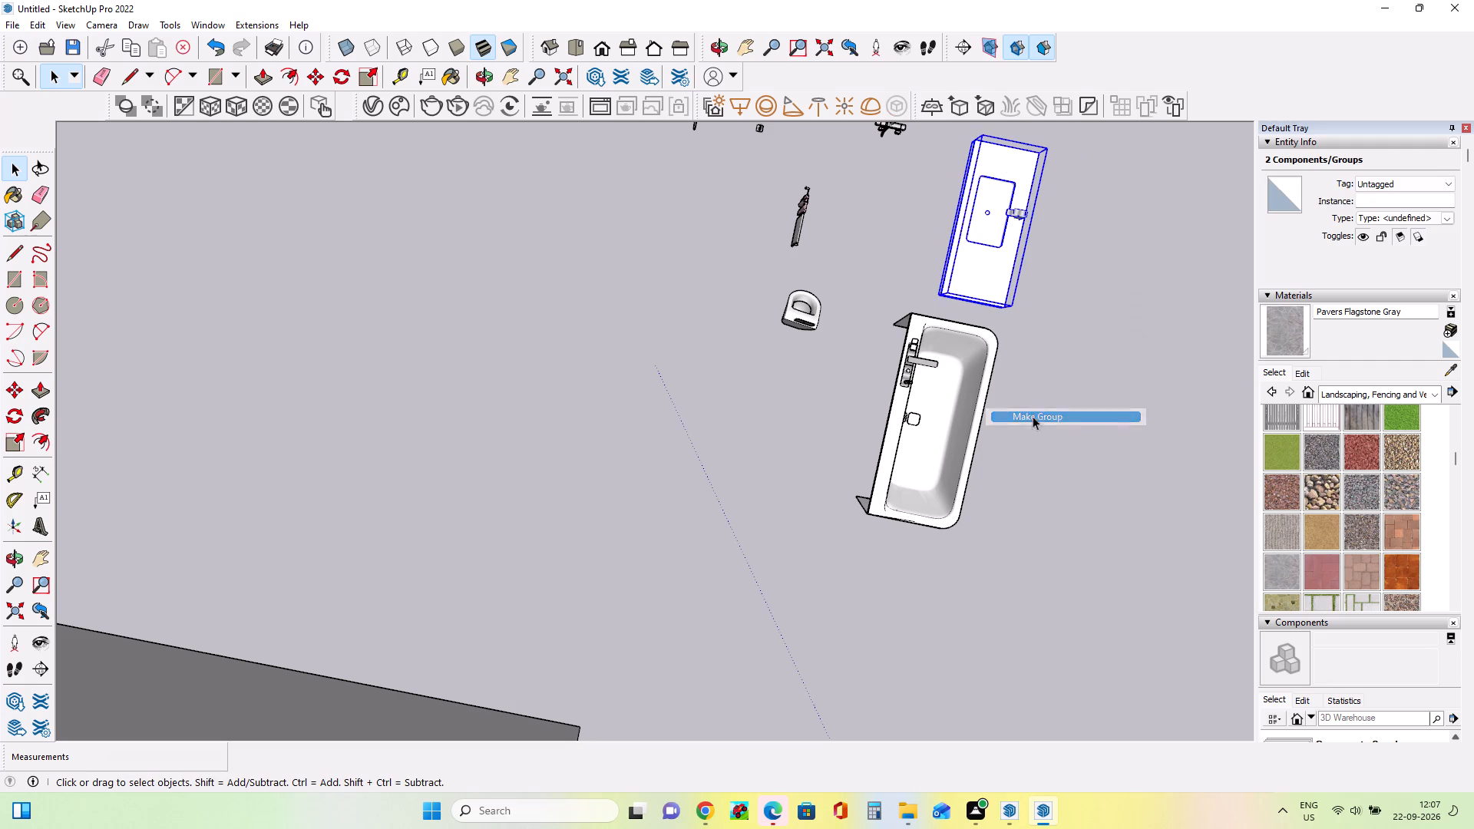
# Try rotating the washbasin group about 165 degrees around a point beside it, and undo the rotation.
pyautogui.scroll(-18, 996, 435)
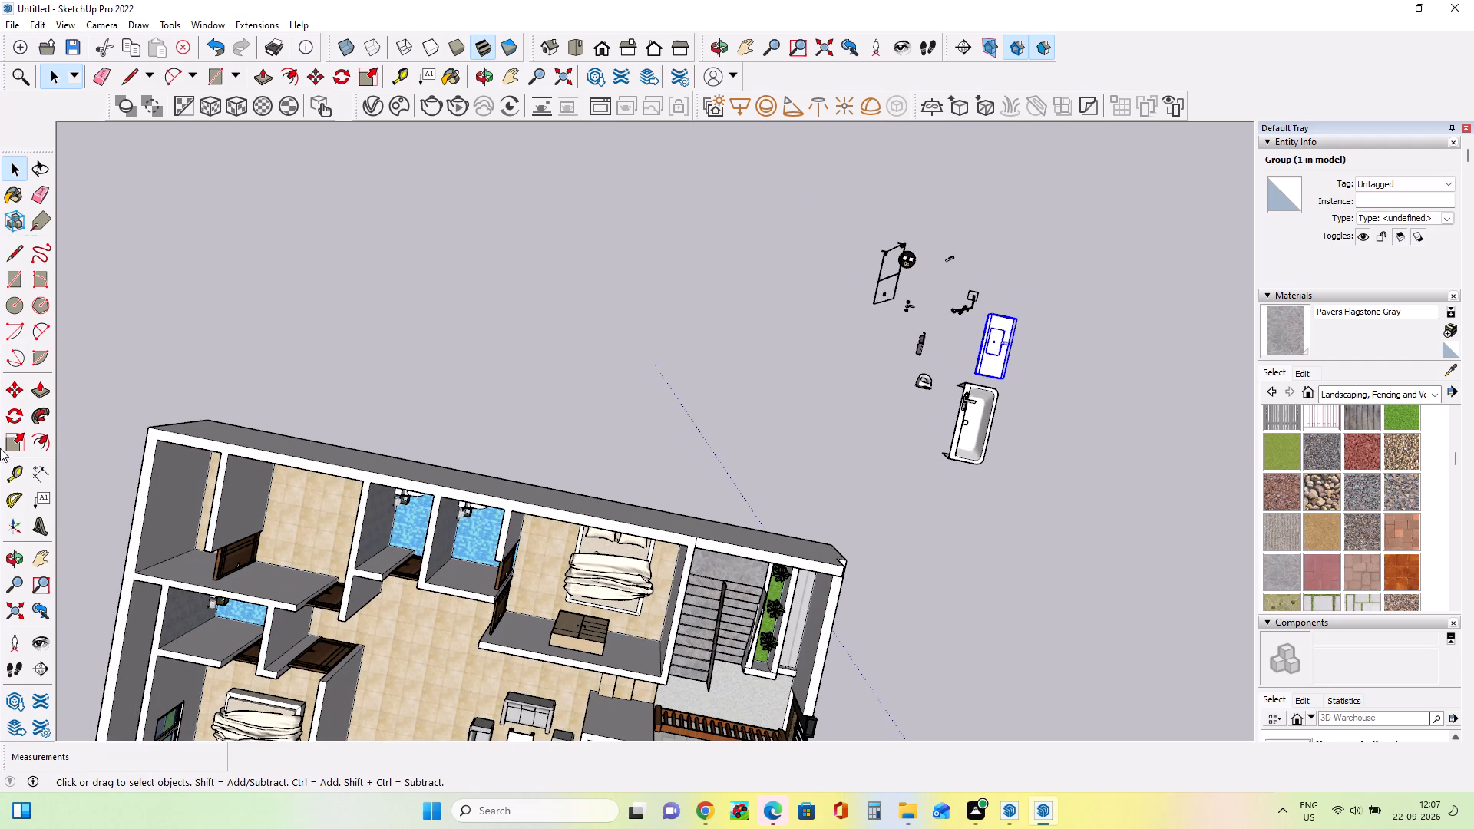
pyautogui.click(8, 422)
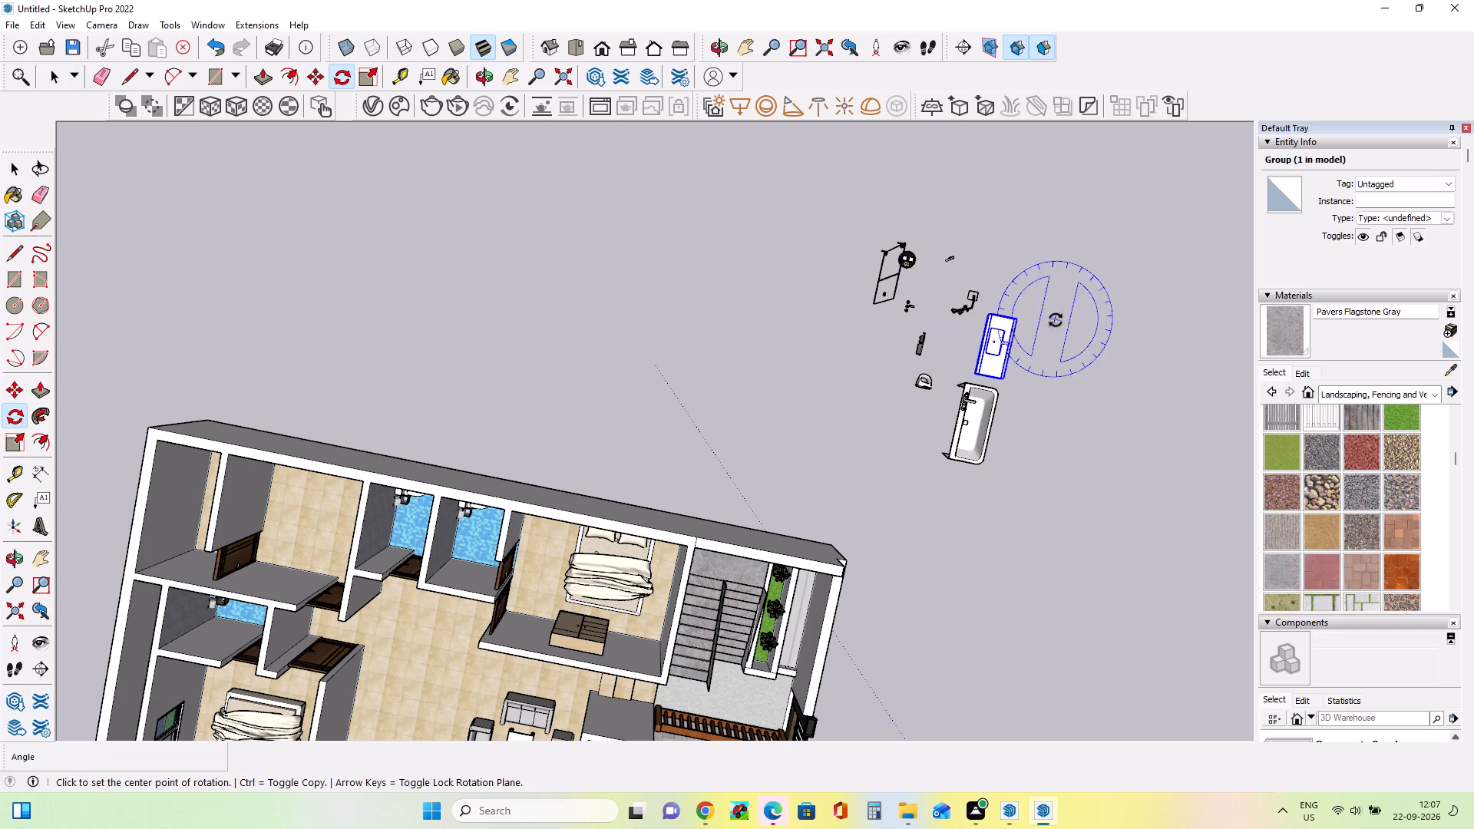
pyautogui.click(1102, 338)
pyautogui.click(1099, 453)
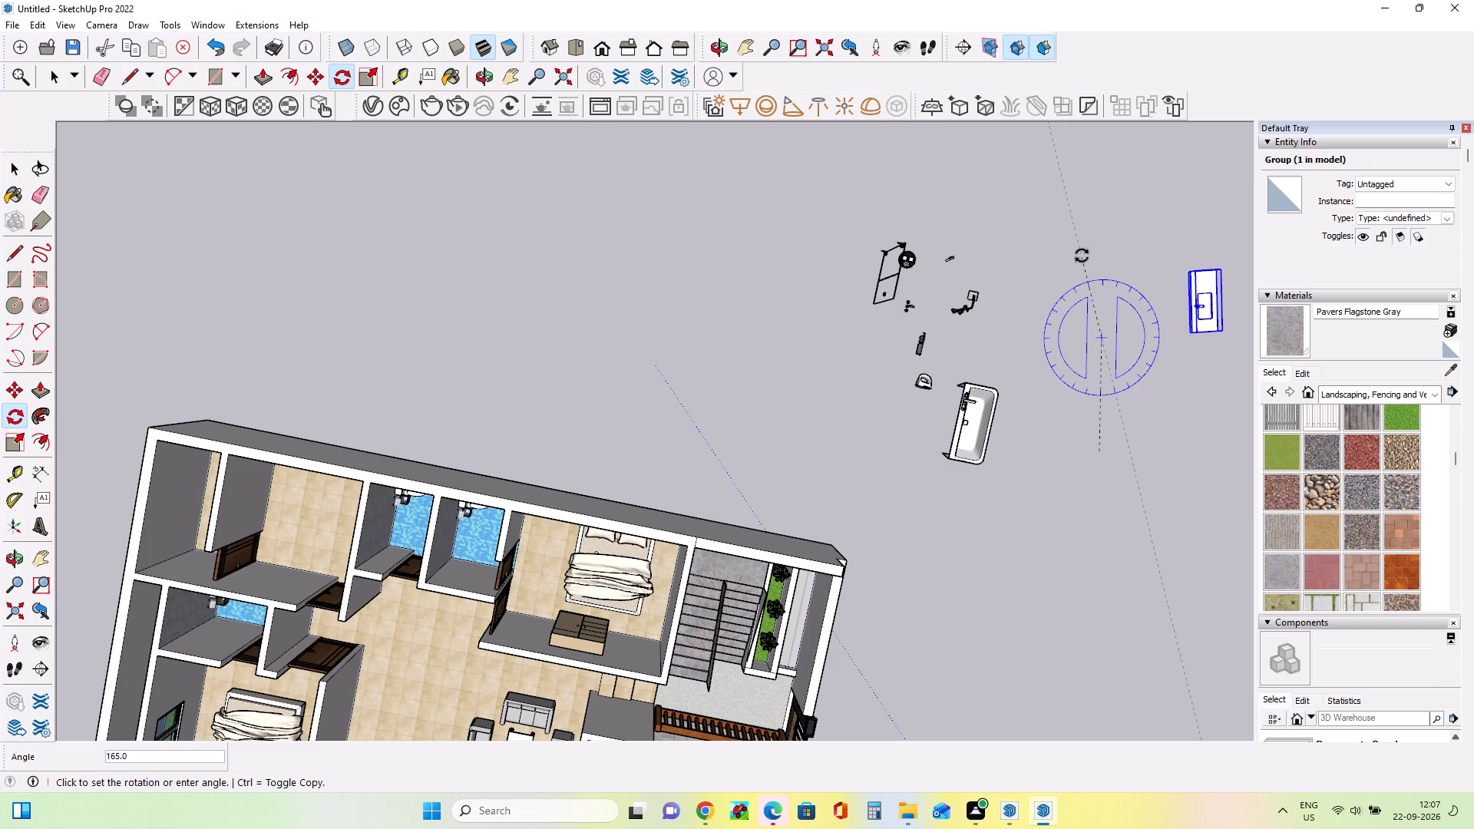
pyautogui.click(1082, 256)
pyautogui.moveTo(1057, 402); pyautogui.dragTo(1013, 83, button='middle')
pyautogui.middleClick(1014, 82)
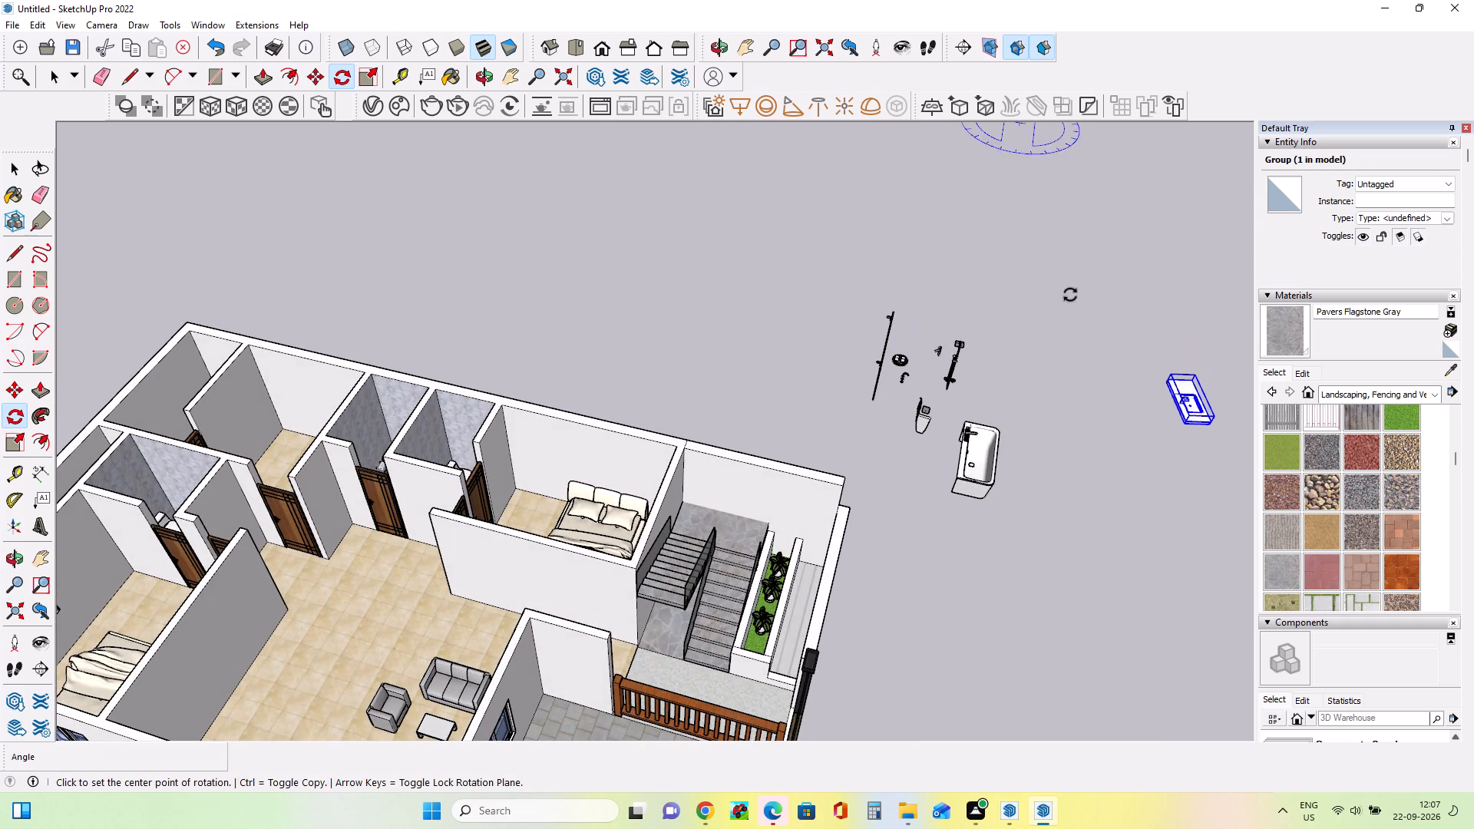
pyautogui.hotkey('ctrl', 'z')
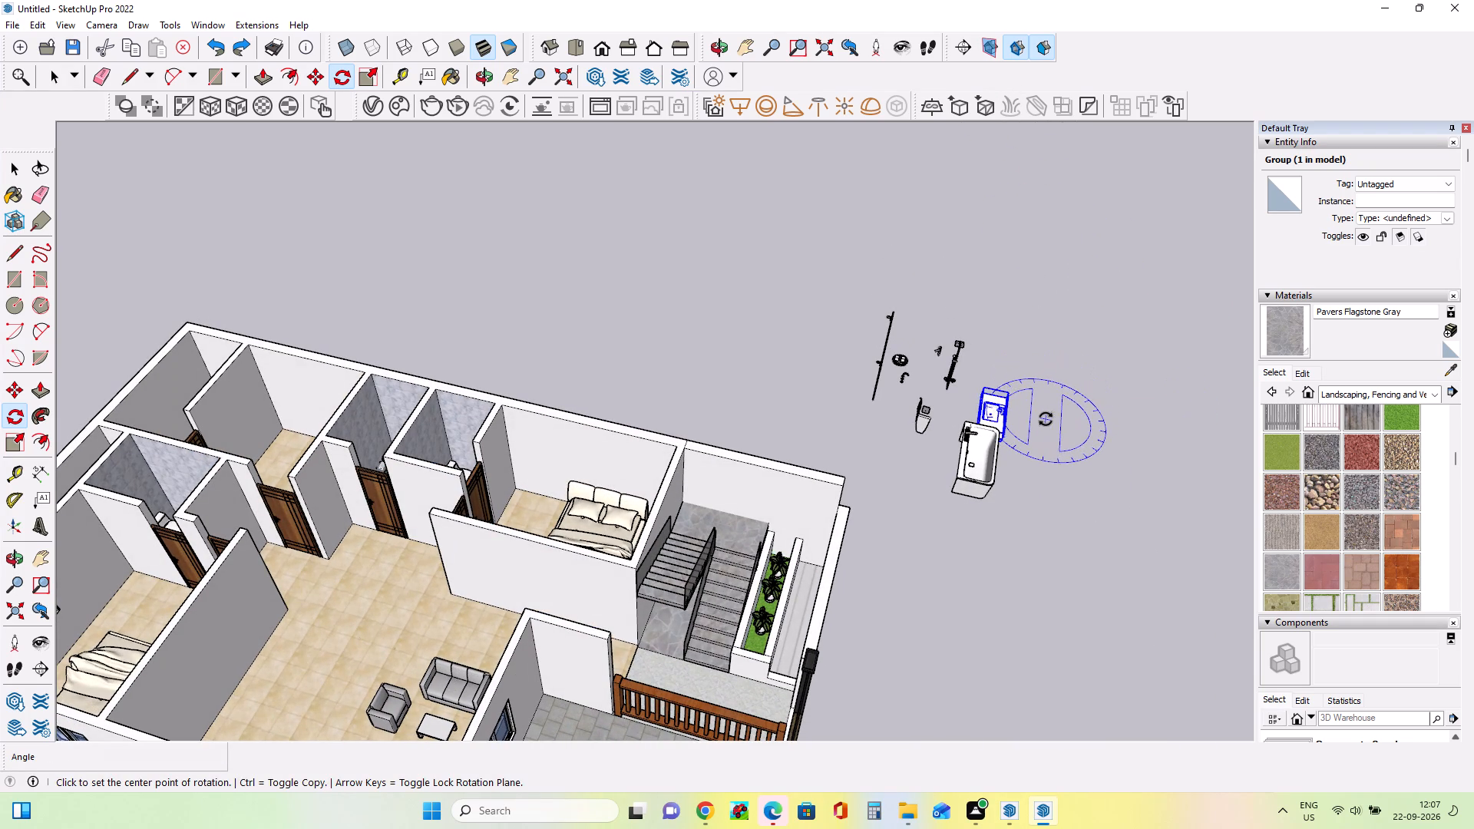
# Rotate the washbasin group 180 degrees around a point beside it.
pyautogui.click(1062, 399)
pyautogui.click(1054, 476)
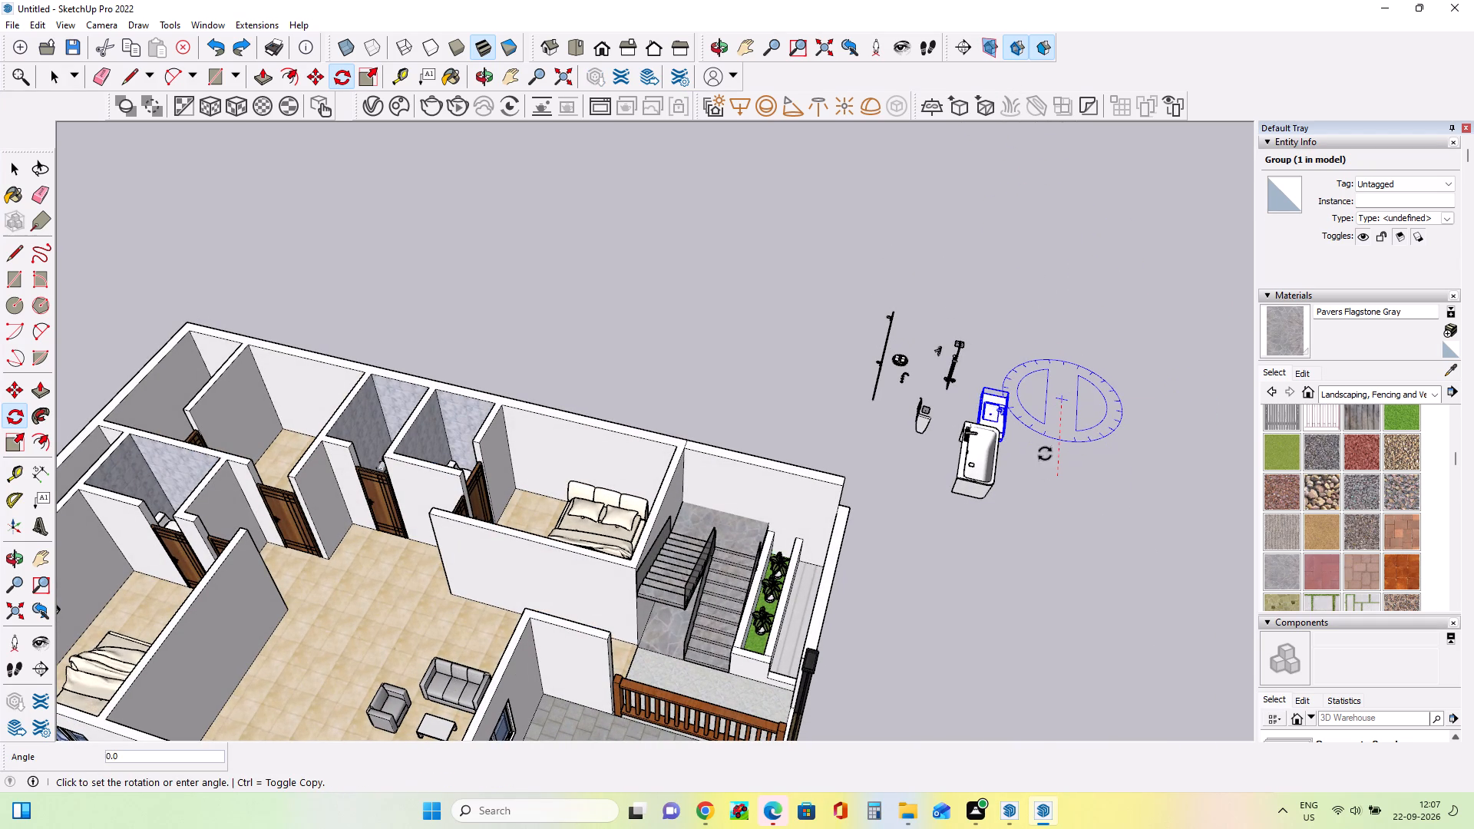
pyautogui.click(1066, 352)
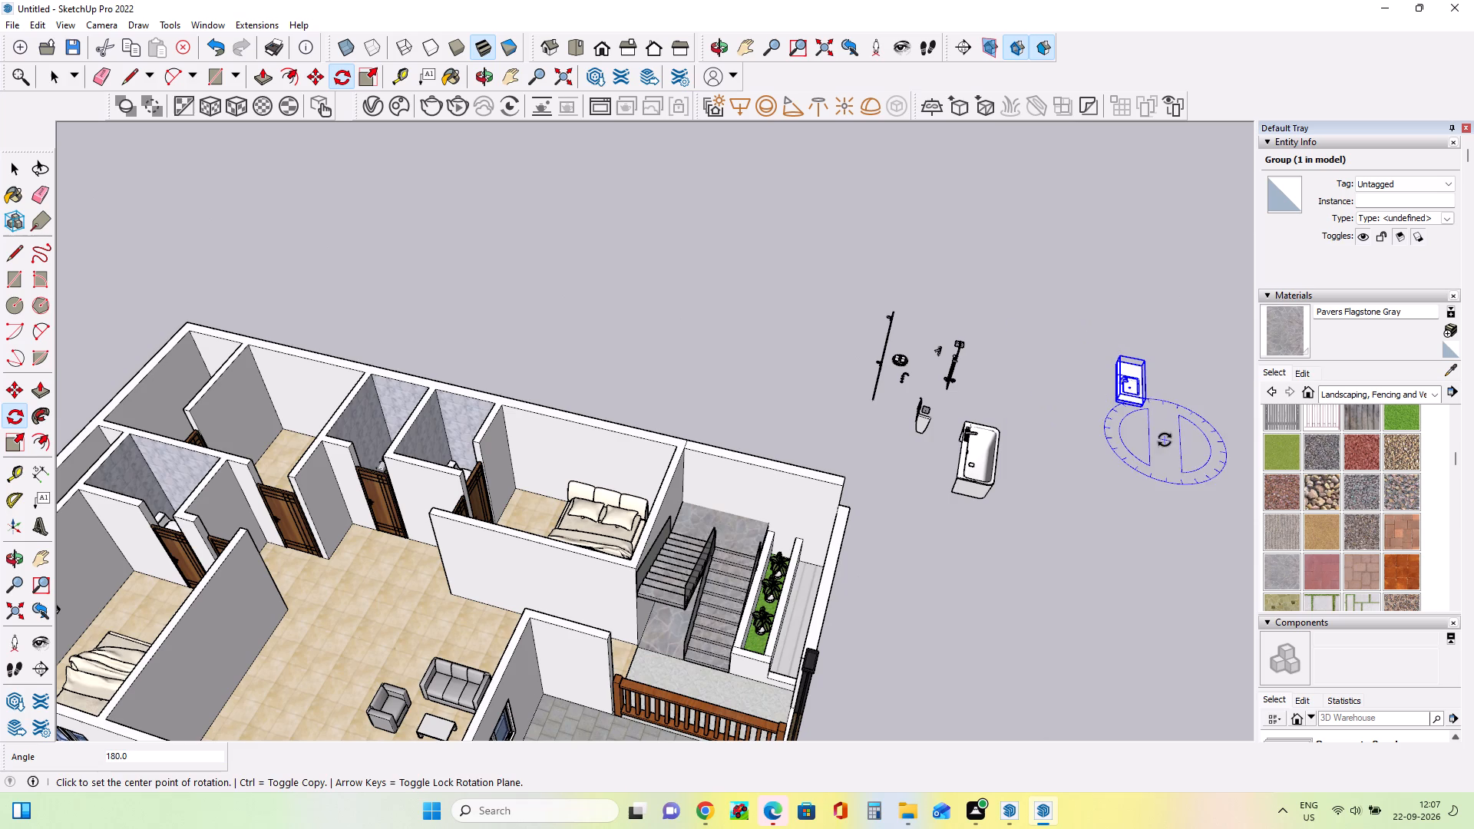
# Scale the washbasin group down by a factor of 0.70 and shrink it to about 0.87 along the red axis.
pyautogui.moveTo(1165, 440); pyautogui.dragTo(1101, 508, button='middle')
pyautogui.scroll(3, 1102, 498)
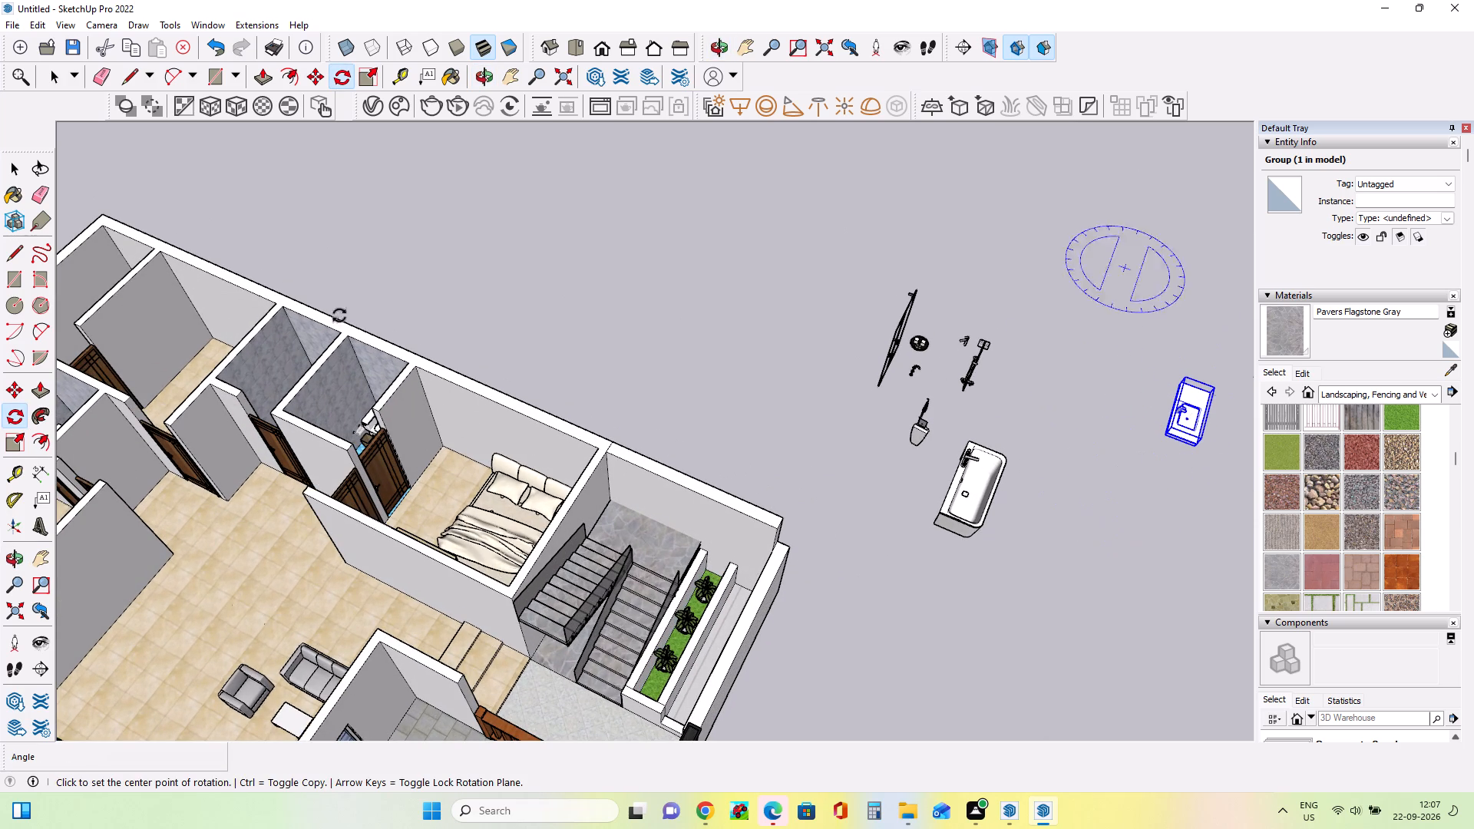
pyautogui.click(18, 443)
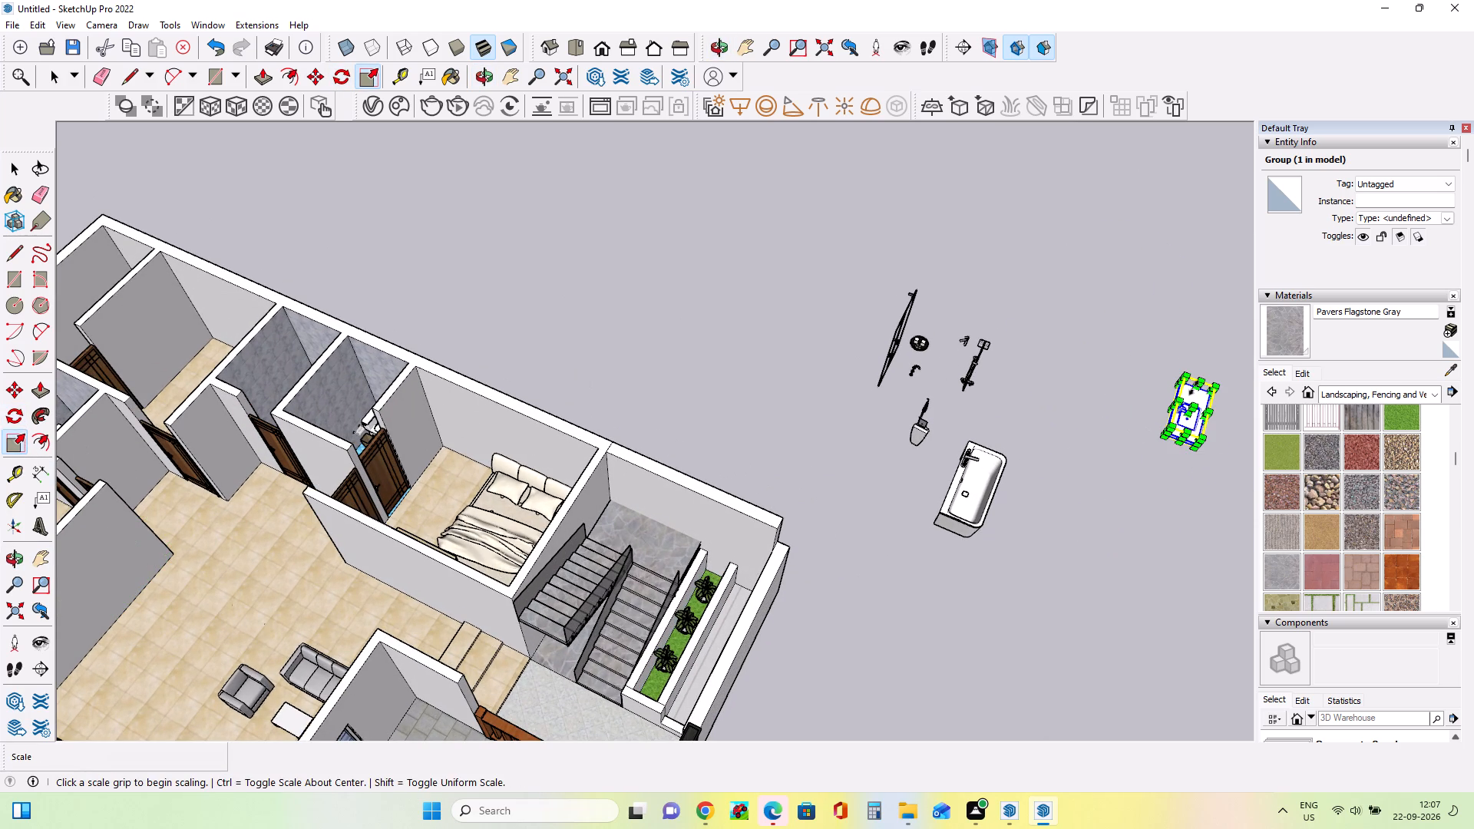
pyautogui.click(1185, 378)
pyautogui.click(1184, 398)
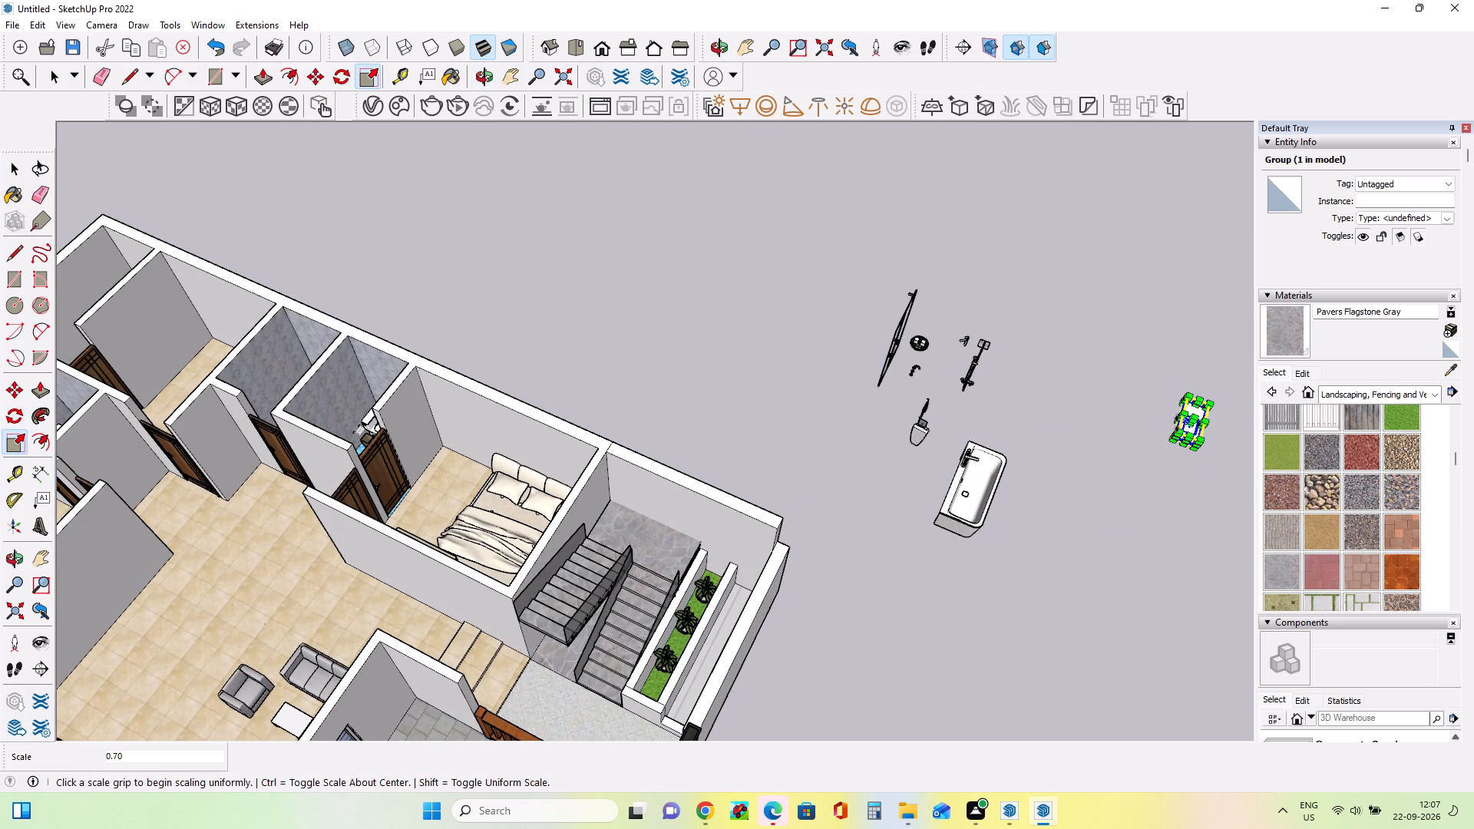
pyautogui.scroll(12, 1187, 451)
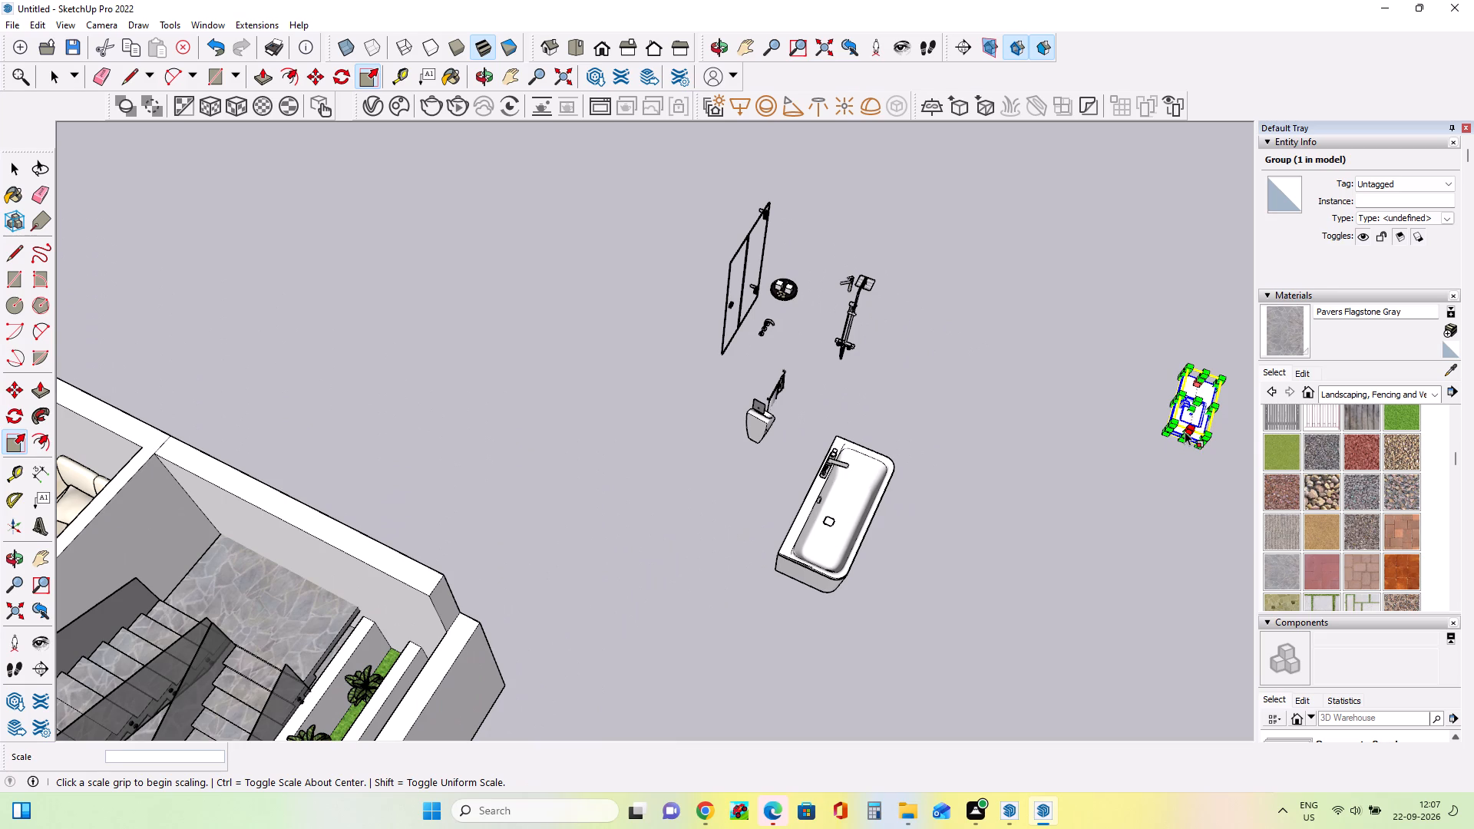
pyautogui.click(1183, 438)
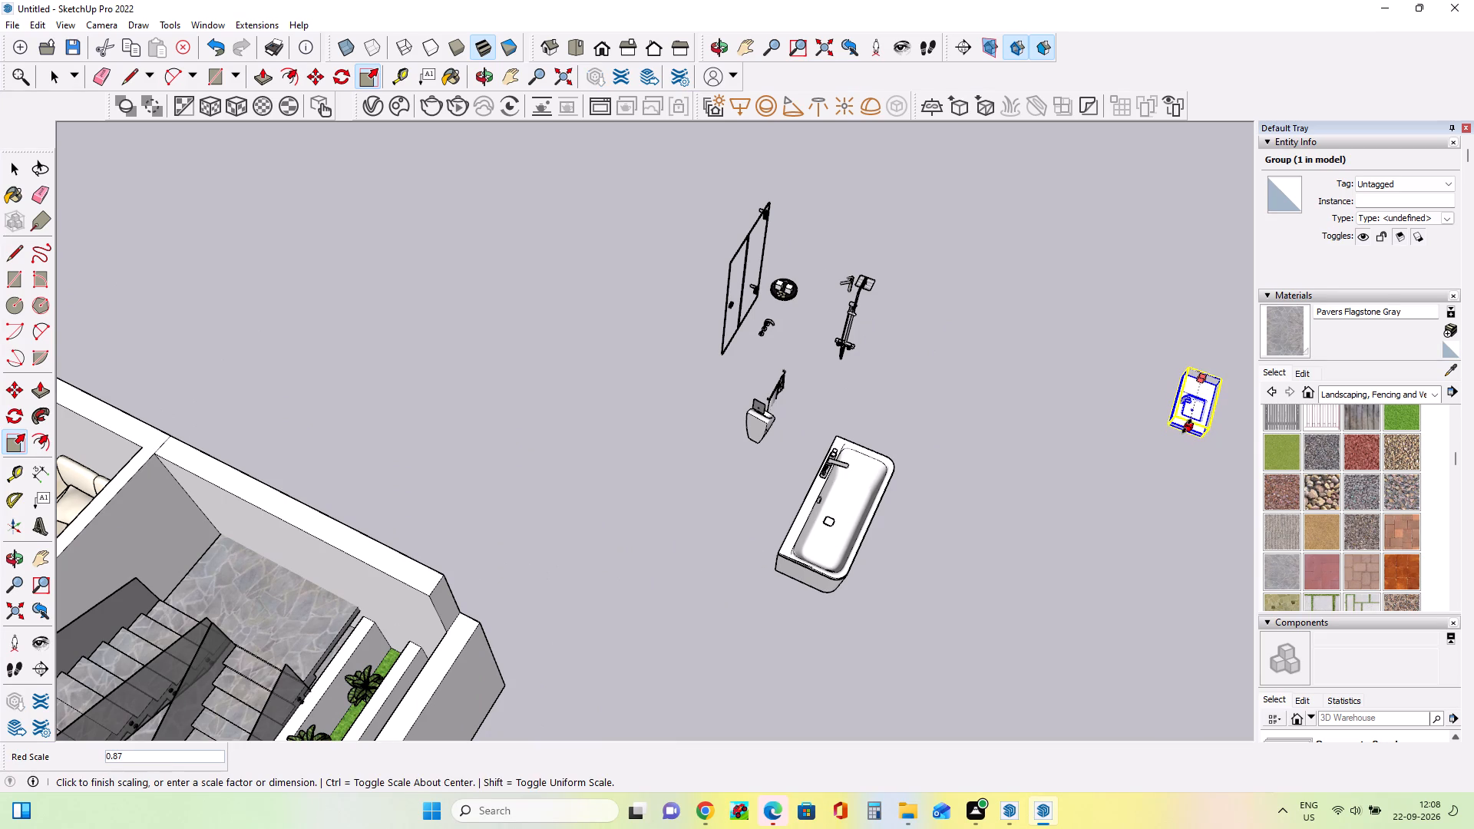
pyautogui.click(1189, 422)
# Move the washbasin group about 61' 9" into the middle bathroom, placing it along the tiled wall beside the toilet.
pyautogui.moveTo(1184, 465); pyautogui.dragTo(1143, 577, button='middle')
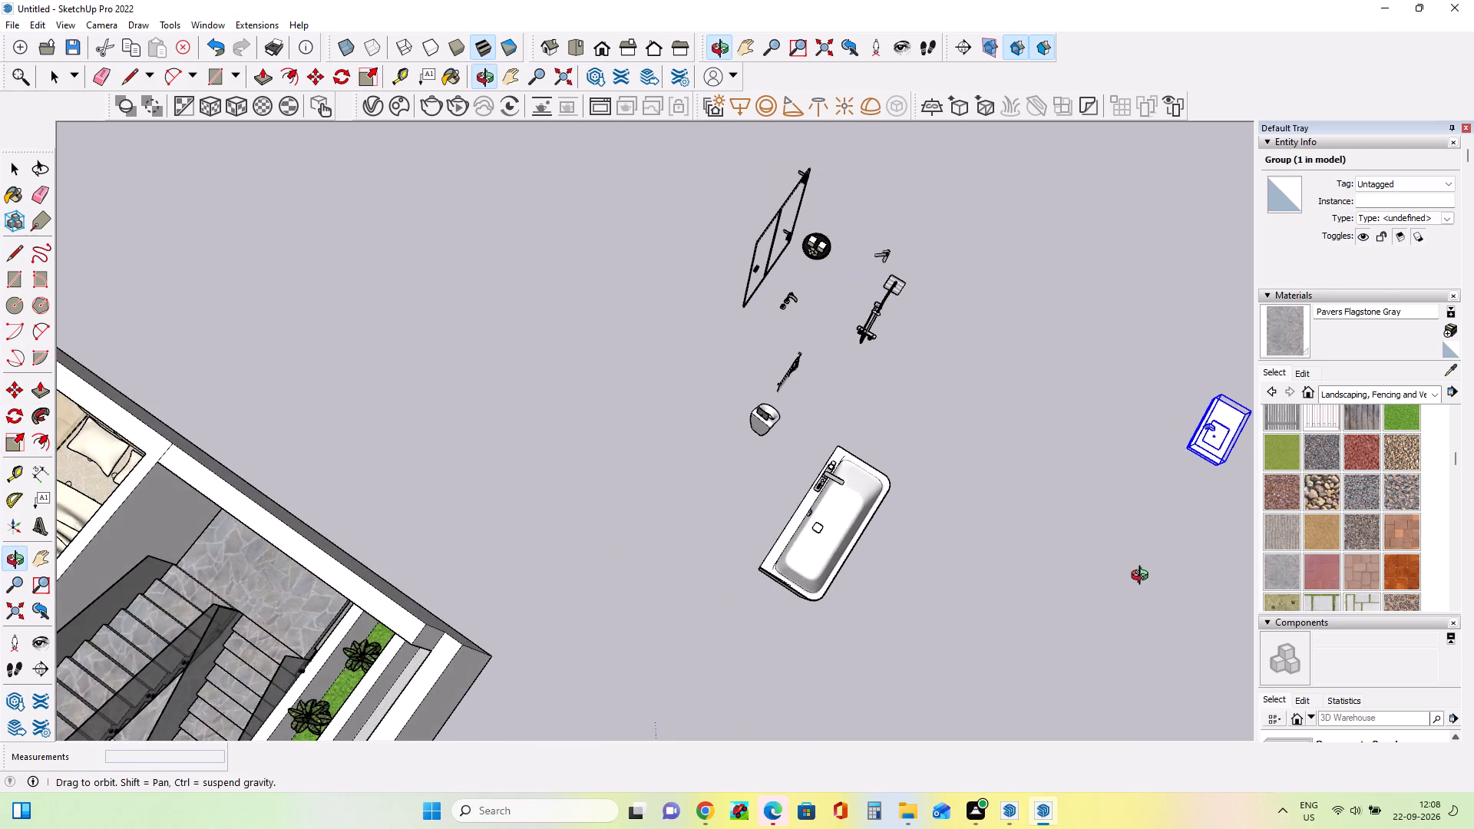
pyautogui.moveTo(1143, 577); pyautogui.dragTo(1143, 578, button='middle')
pyautogui.scroll(-12, 1148, 547)
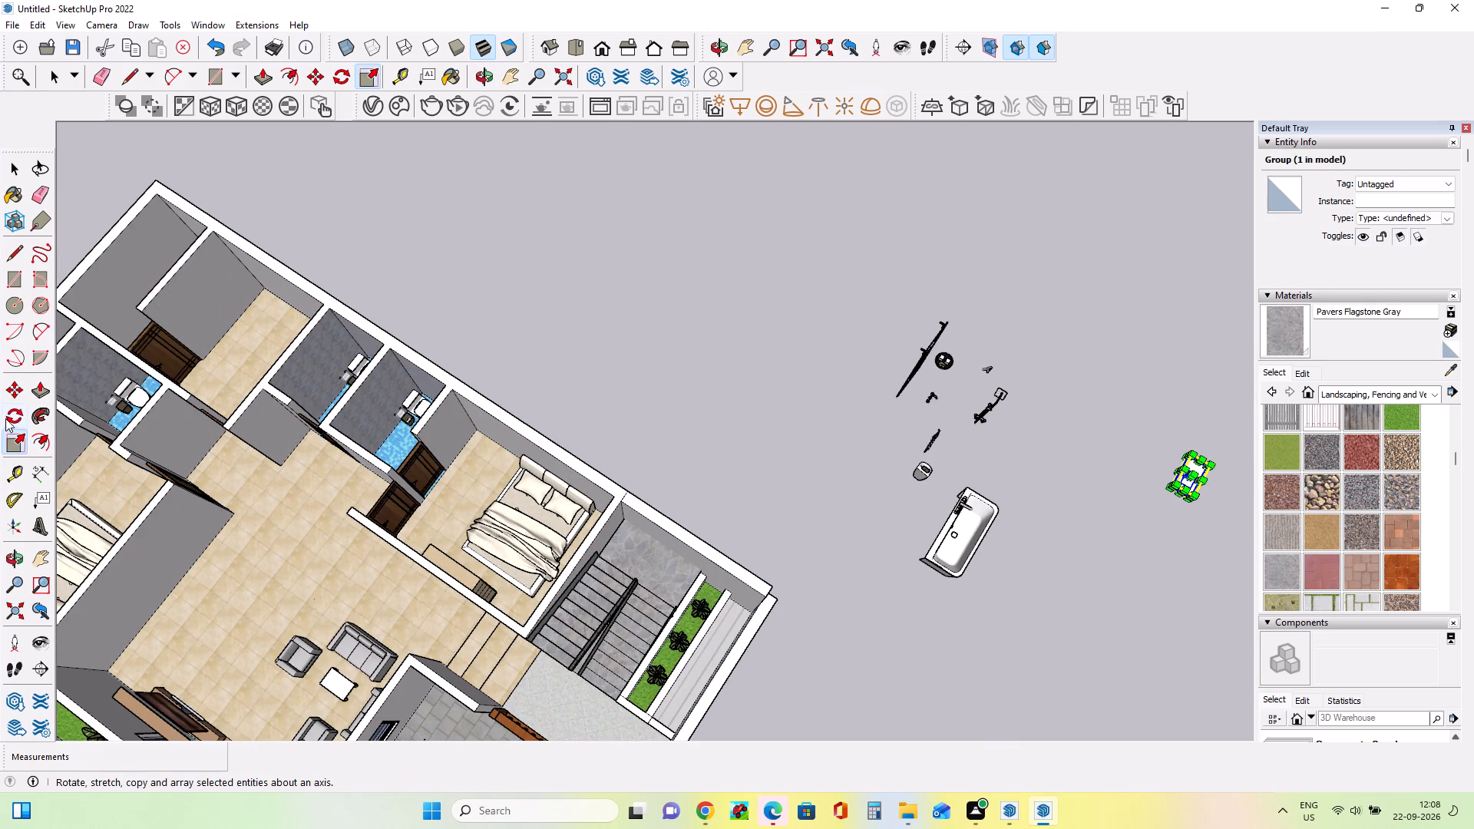
pyautogui.click(21, 397)
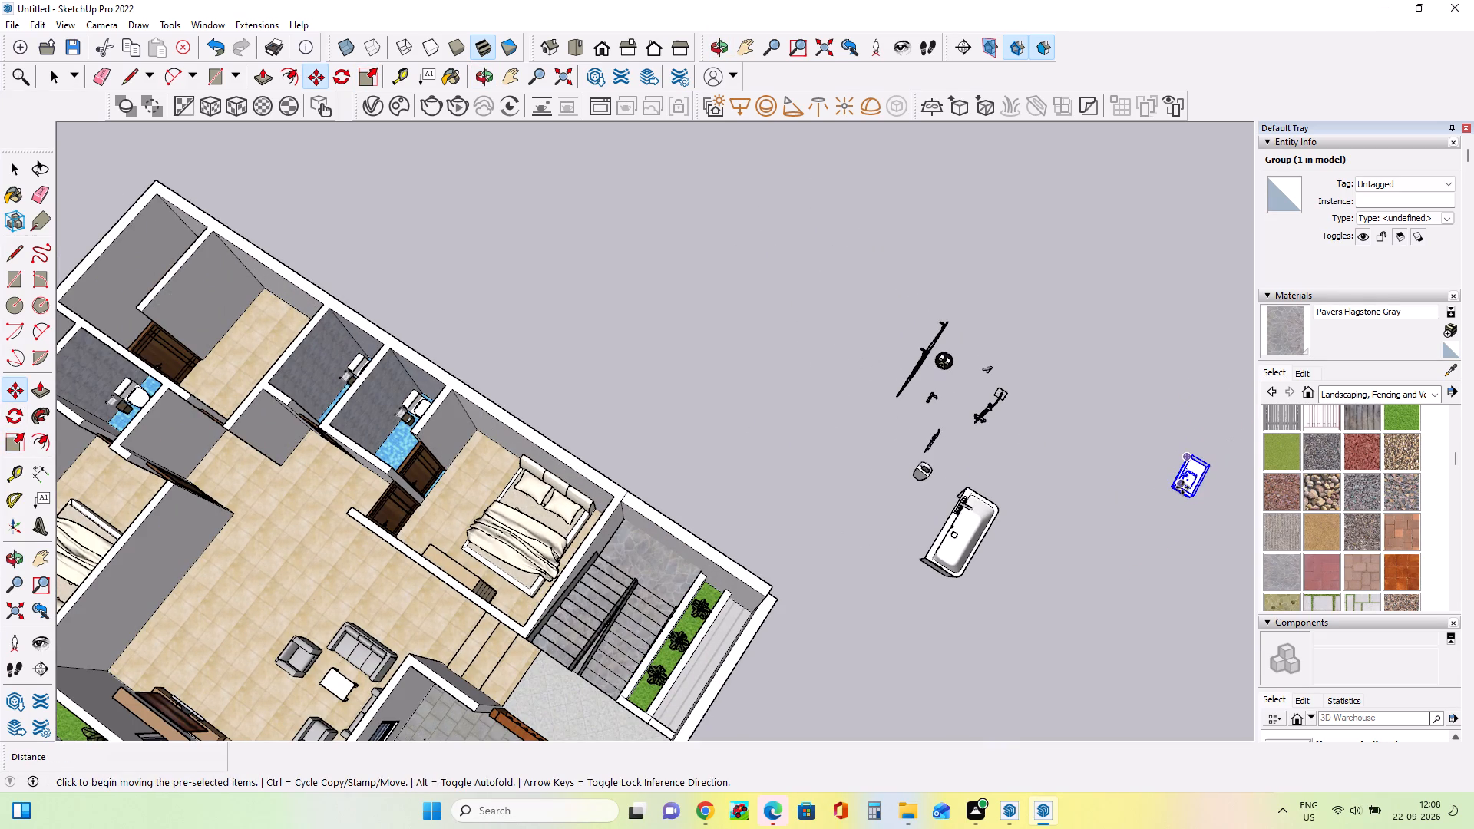
pyautogui.click(1178, 488)
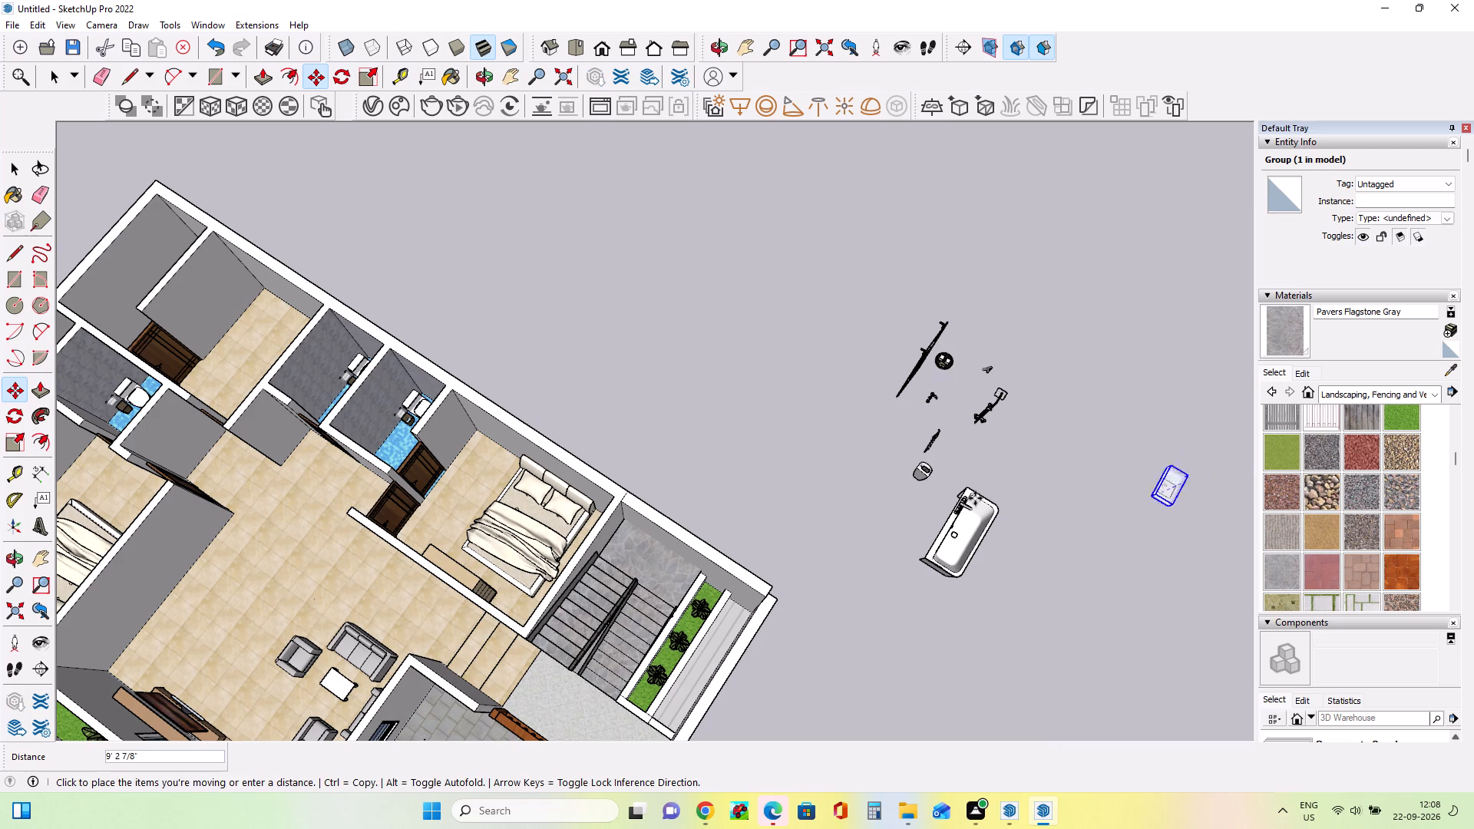
pyautogui.scroll(13, 318, 400)
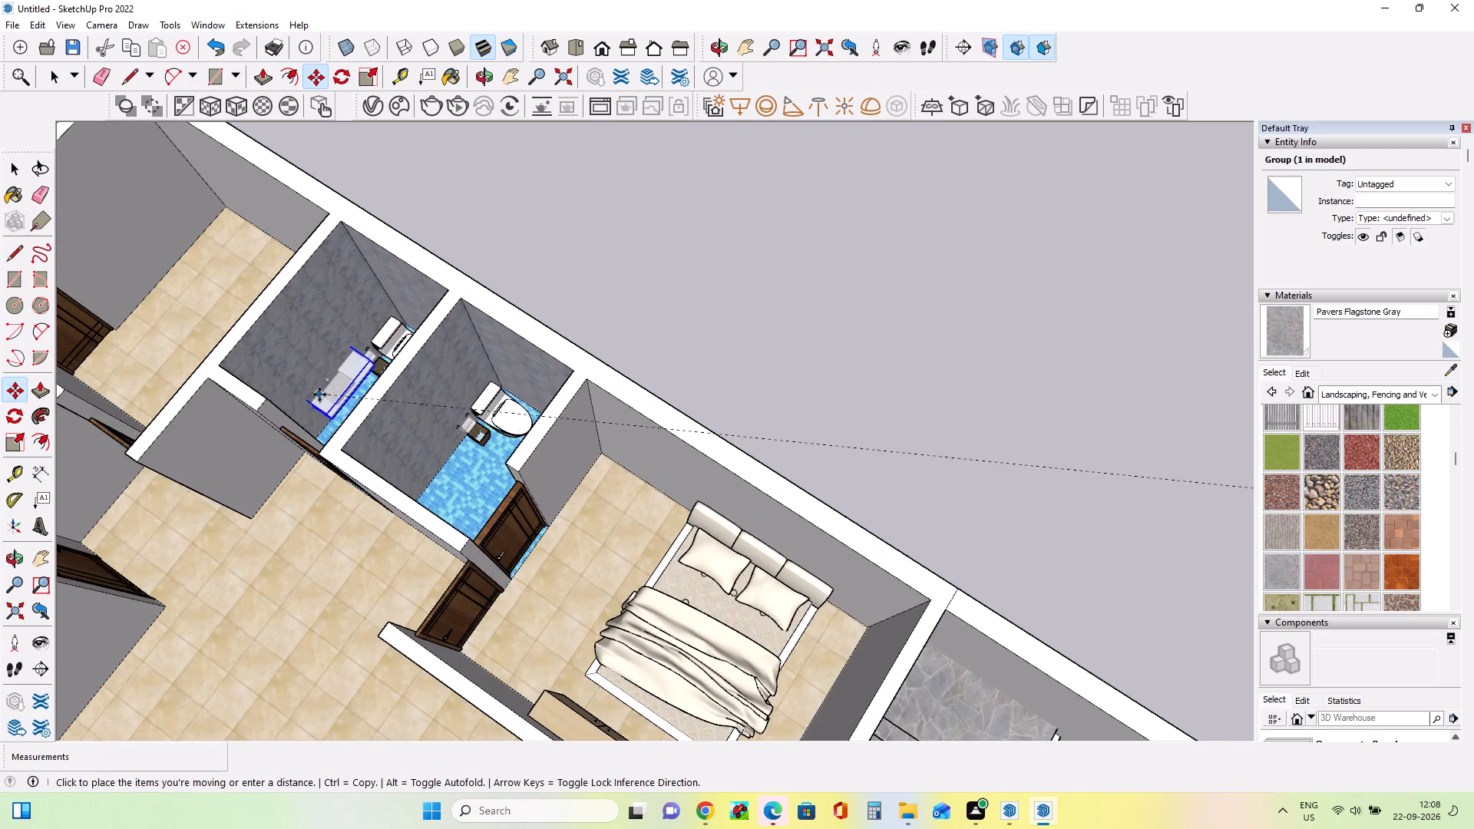
pyautogui.scroll(7, 319, 395)
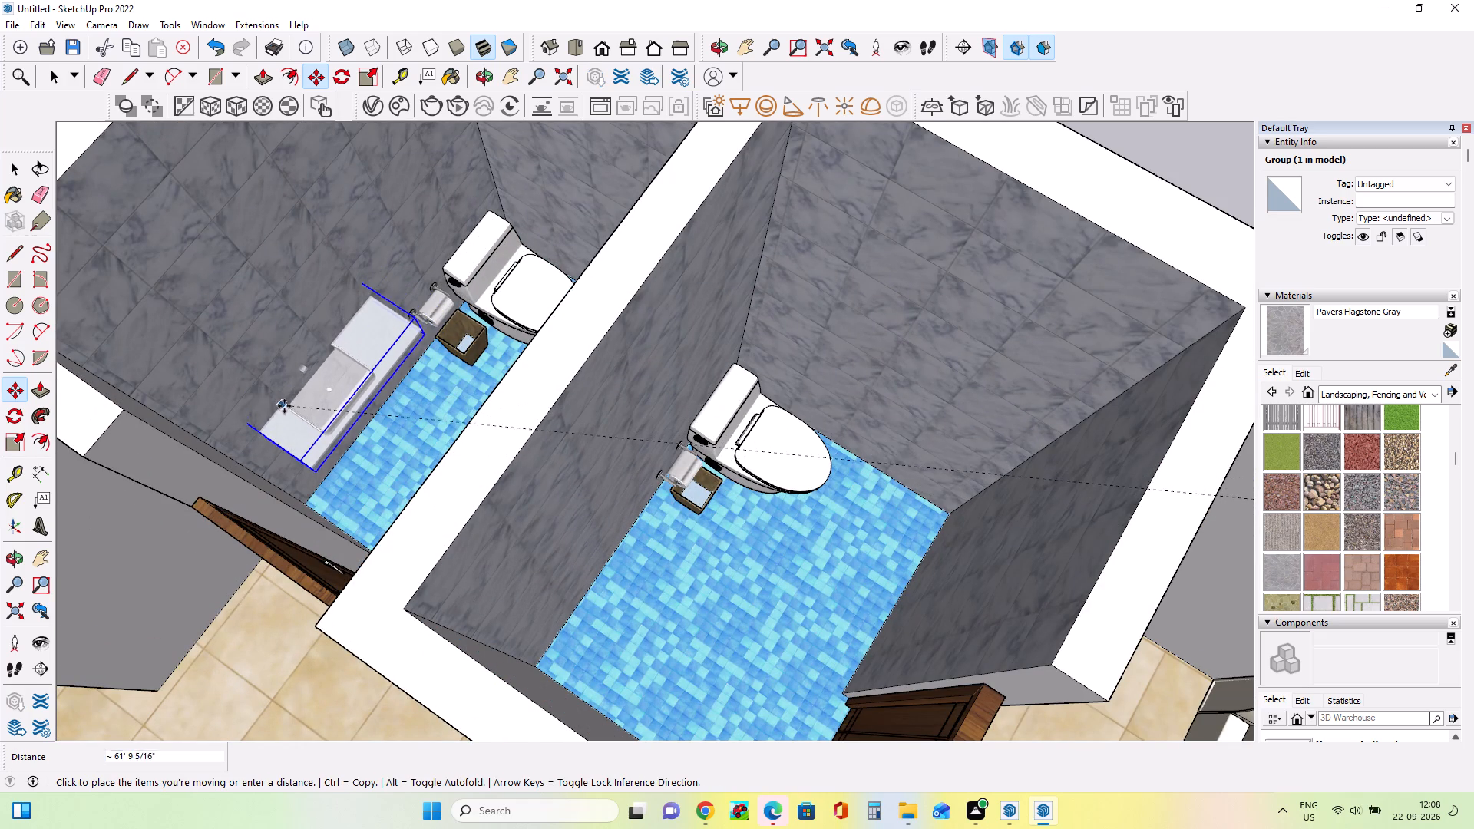
pyautogui.click(292, 418)
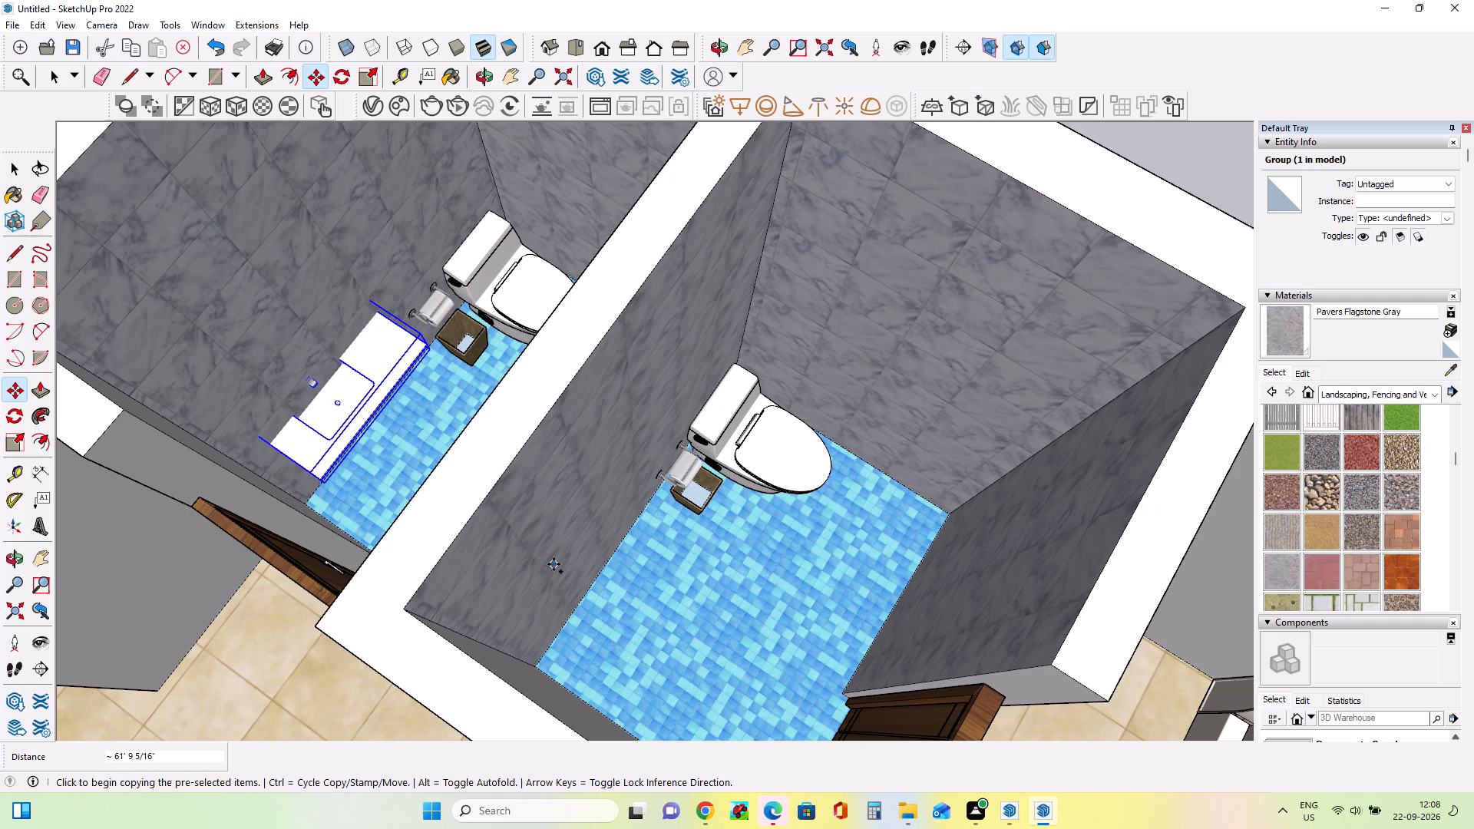
# Copy the washbasin group from the middle bathroom into the adjoining bathroom next to the bedroom.
pyautogui.click(312, 477)
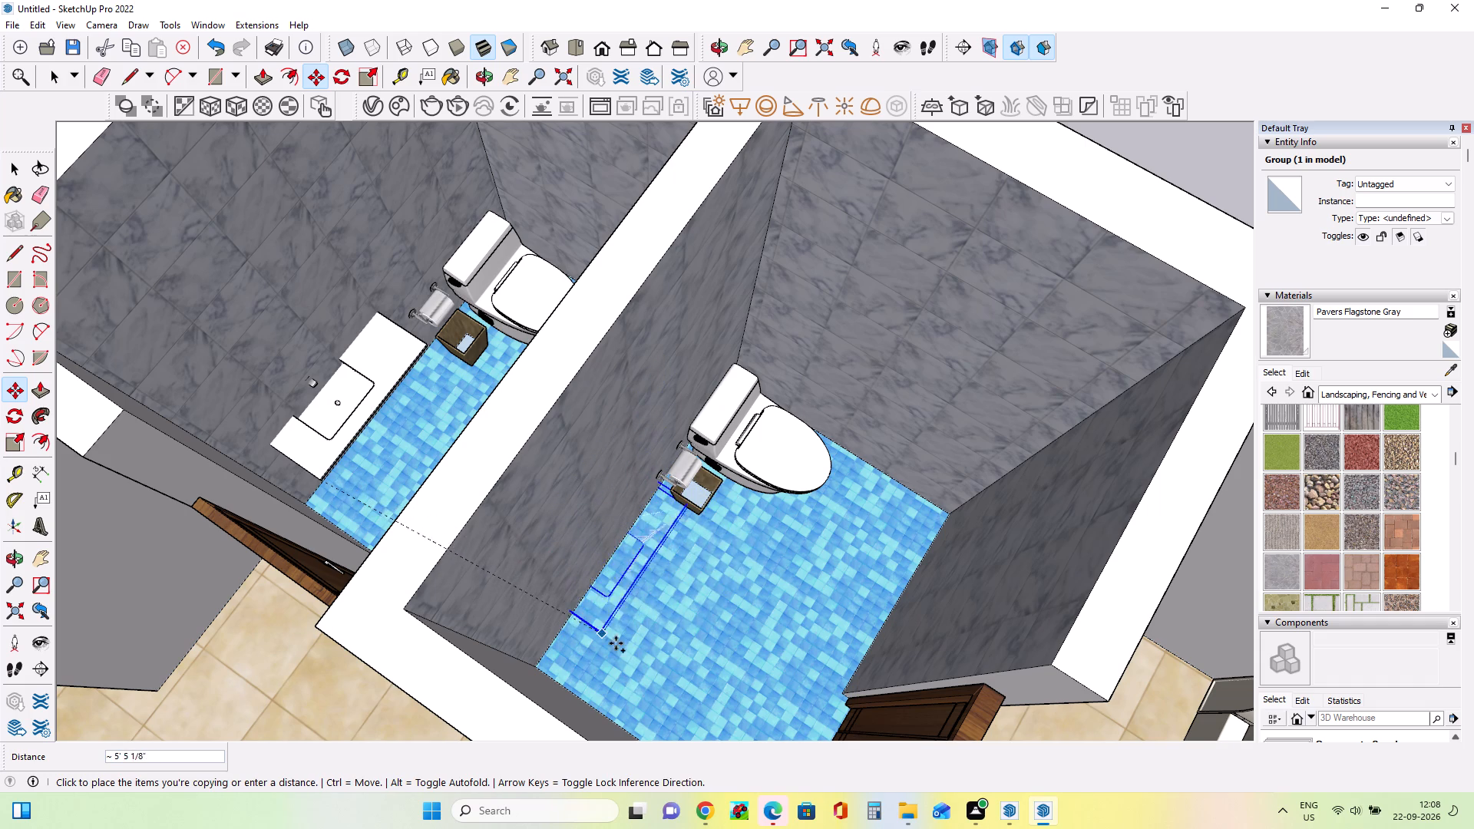
pyautogui.click(653, 687)
# Shift the copied washbasin group about 1' 11" back against the tiled wall and into the corner beside the toilet.
pyautogui.moveTo(702, 673); pyautogui.dragTo(585, 661, button='middle')
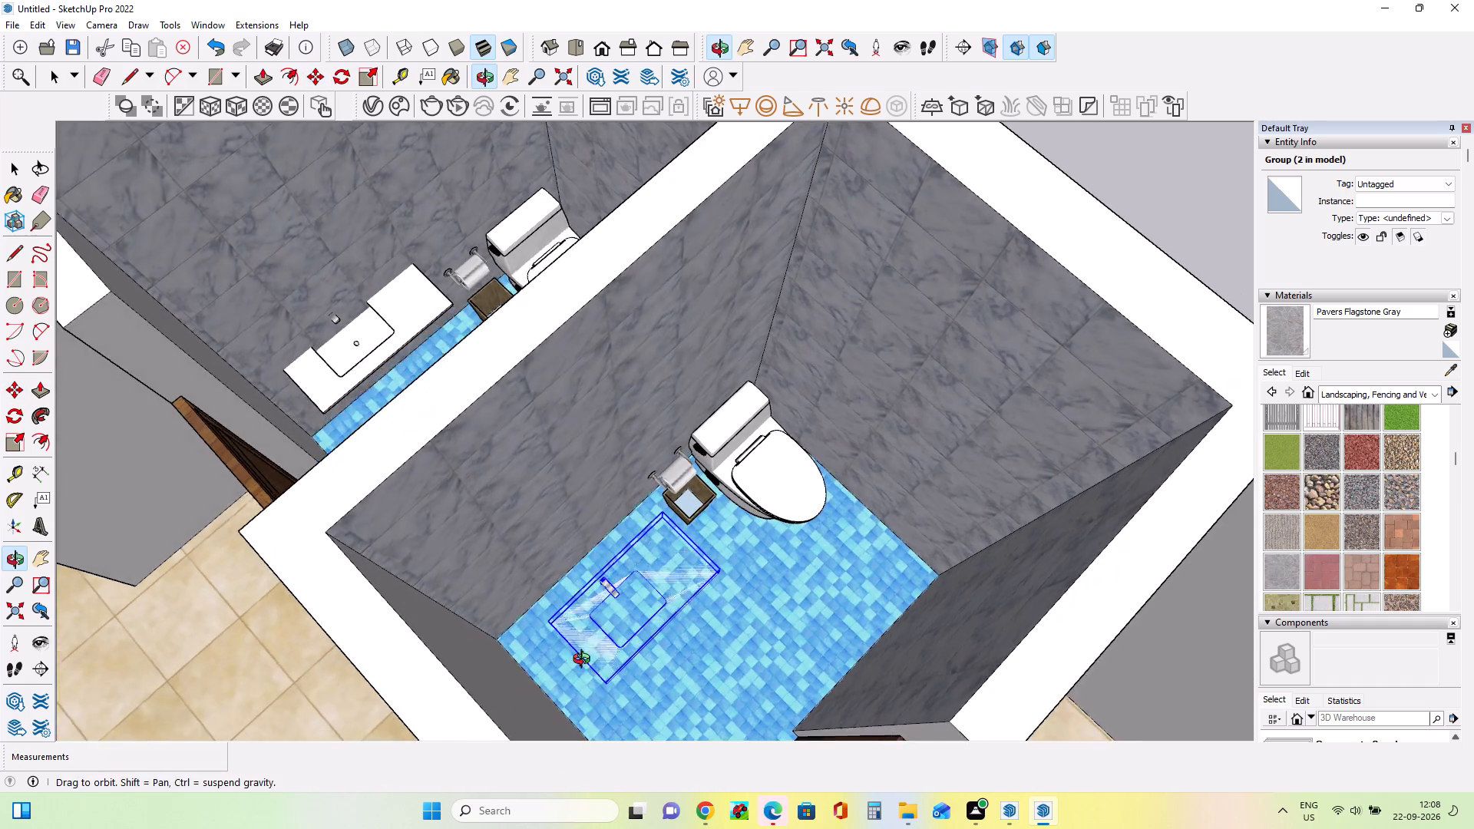
pyautogui.moveTo(585, 661); pyautogui.dragTo(563, 659, button='middle')
pyautogui.click(530, 613)
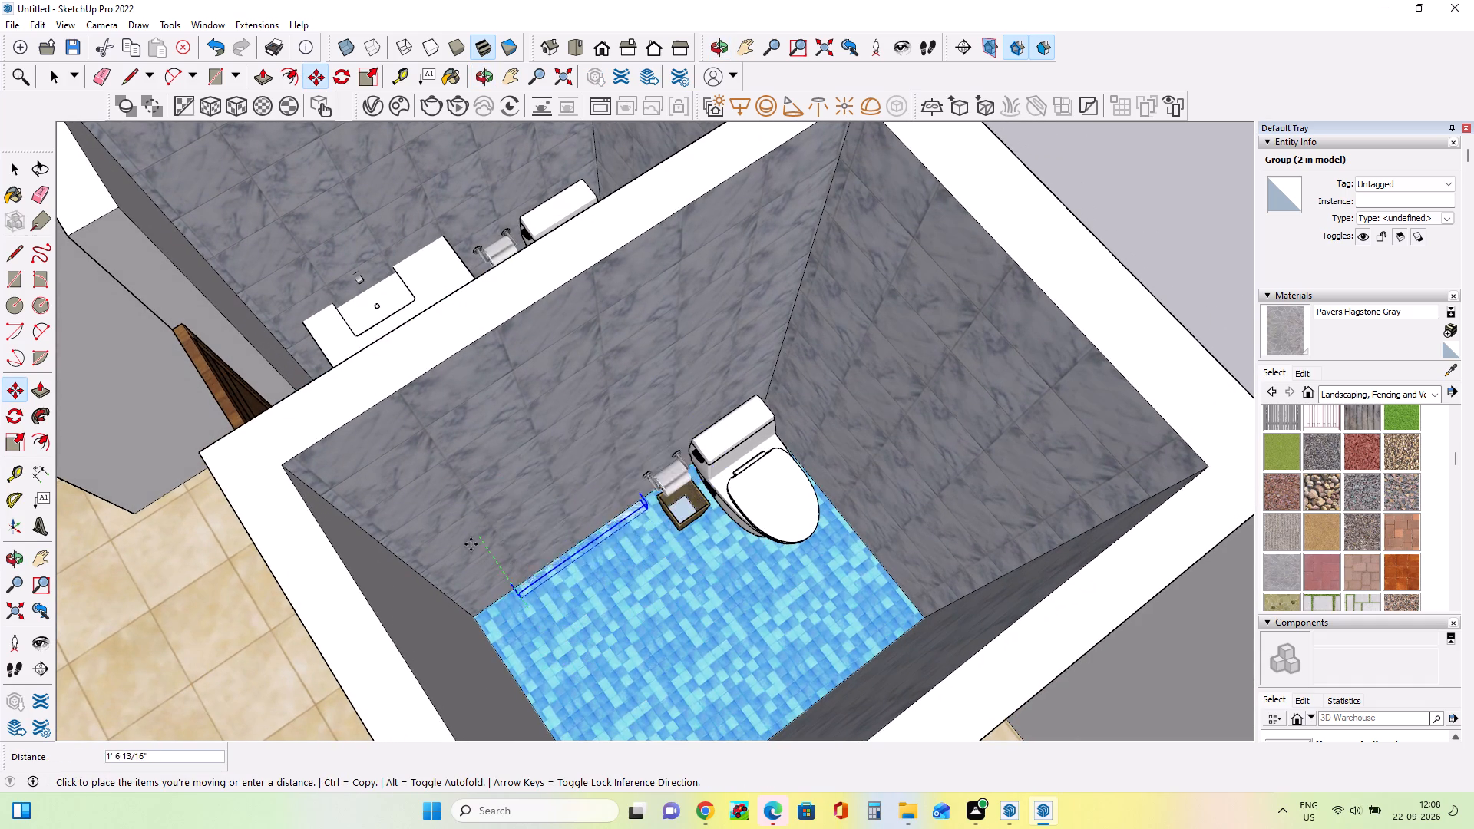
pyautogui.click(470, 588)
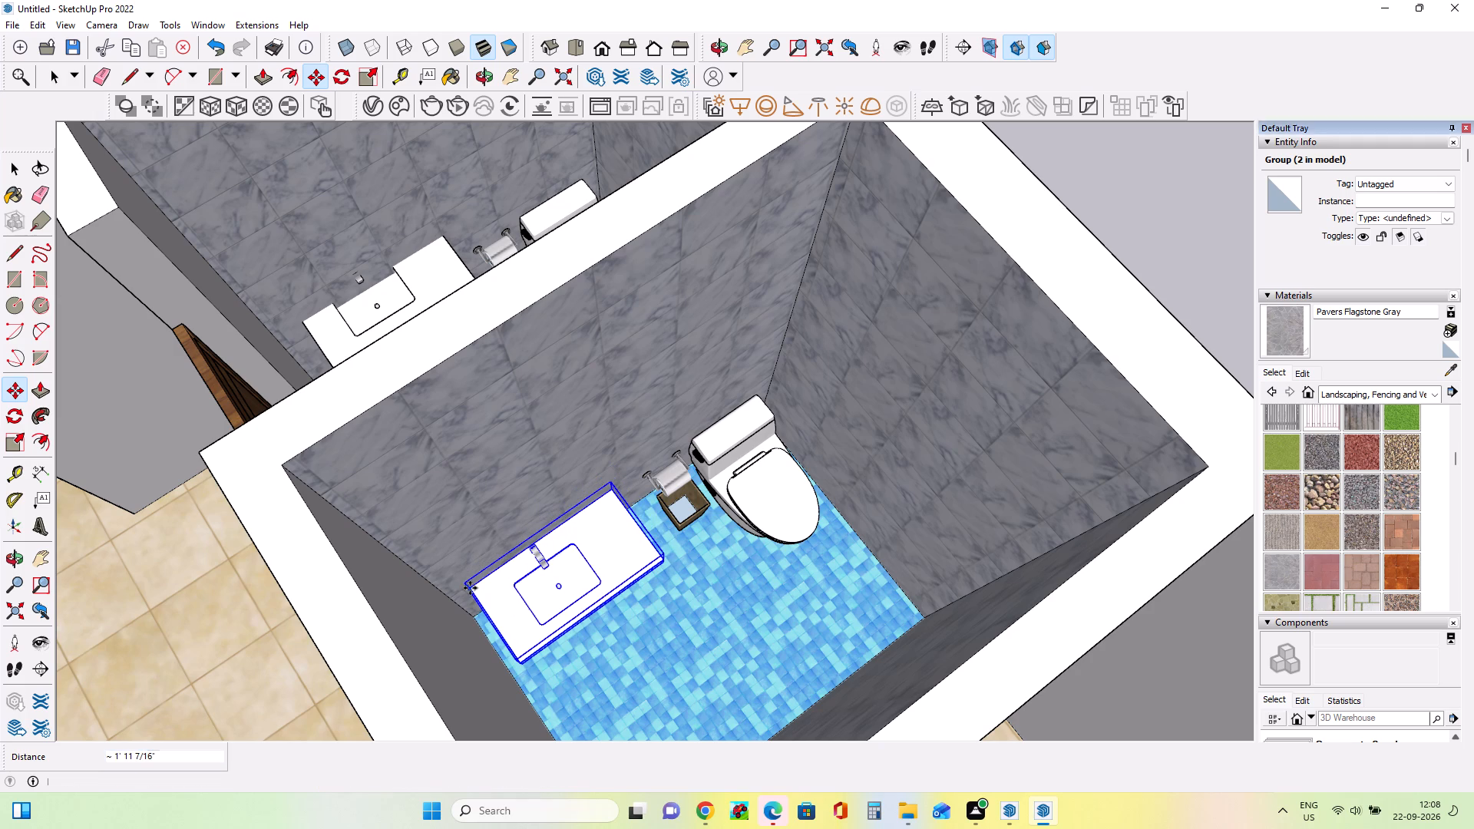
# Copy the washbasin group about 15' 9" to the open area outside the house's rear wall.
pyautogui.scroll(-9, 591, 567)
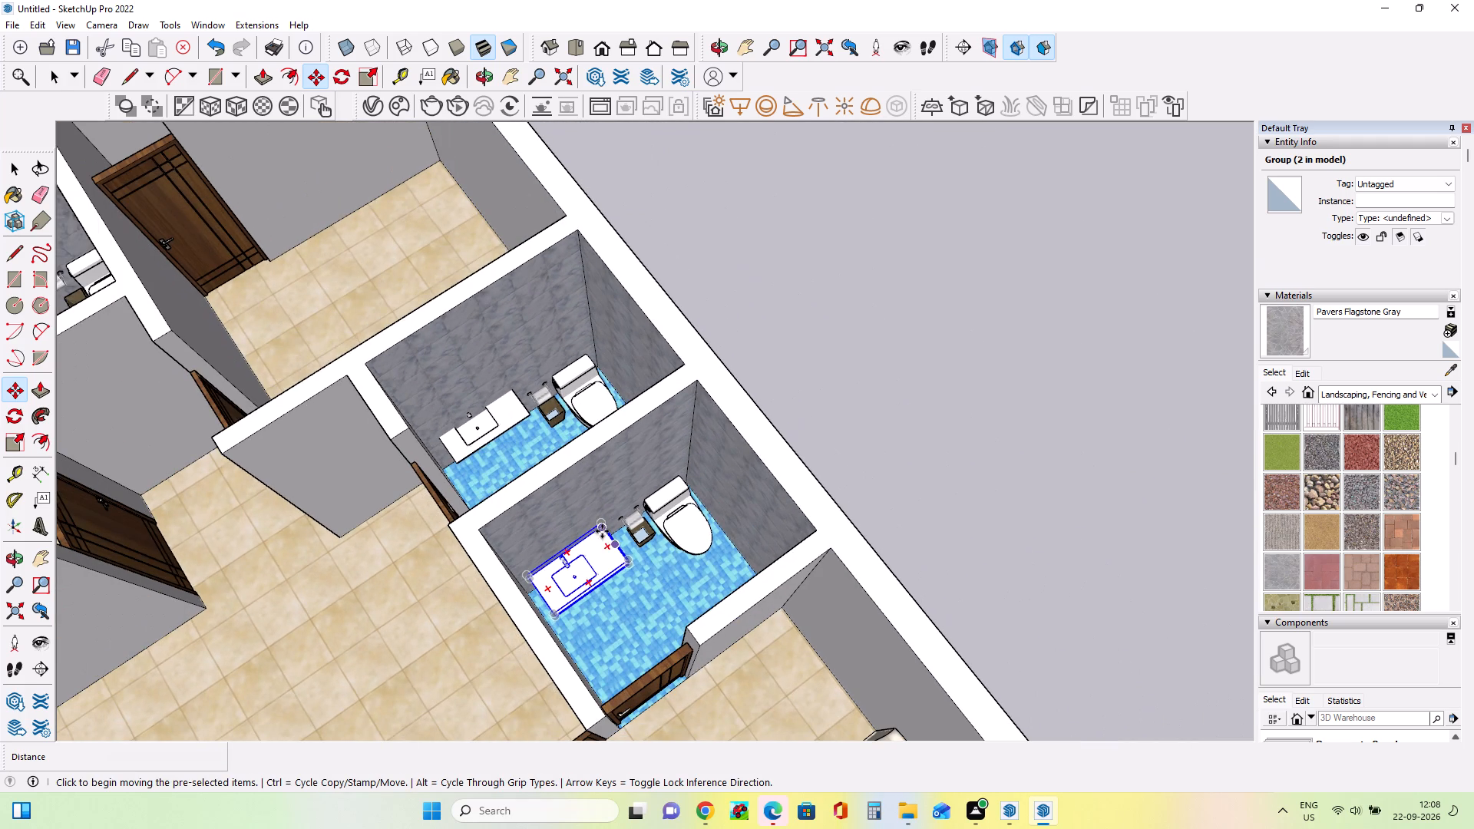
pyautogui.click(602, 531)
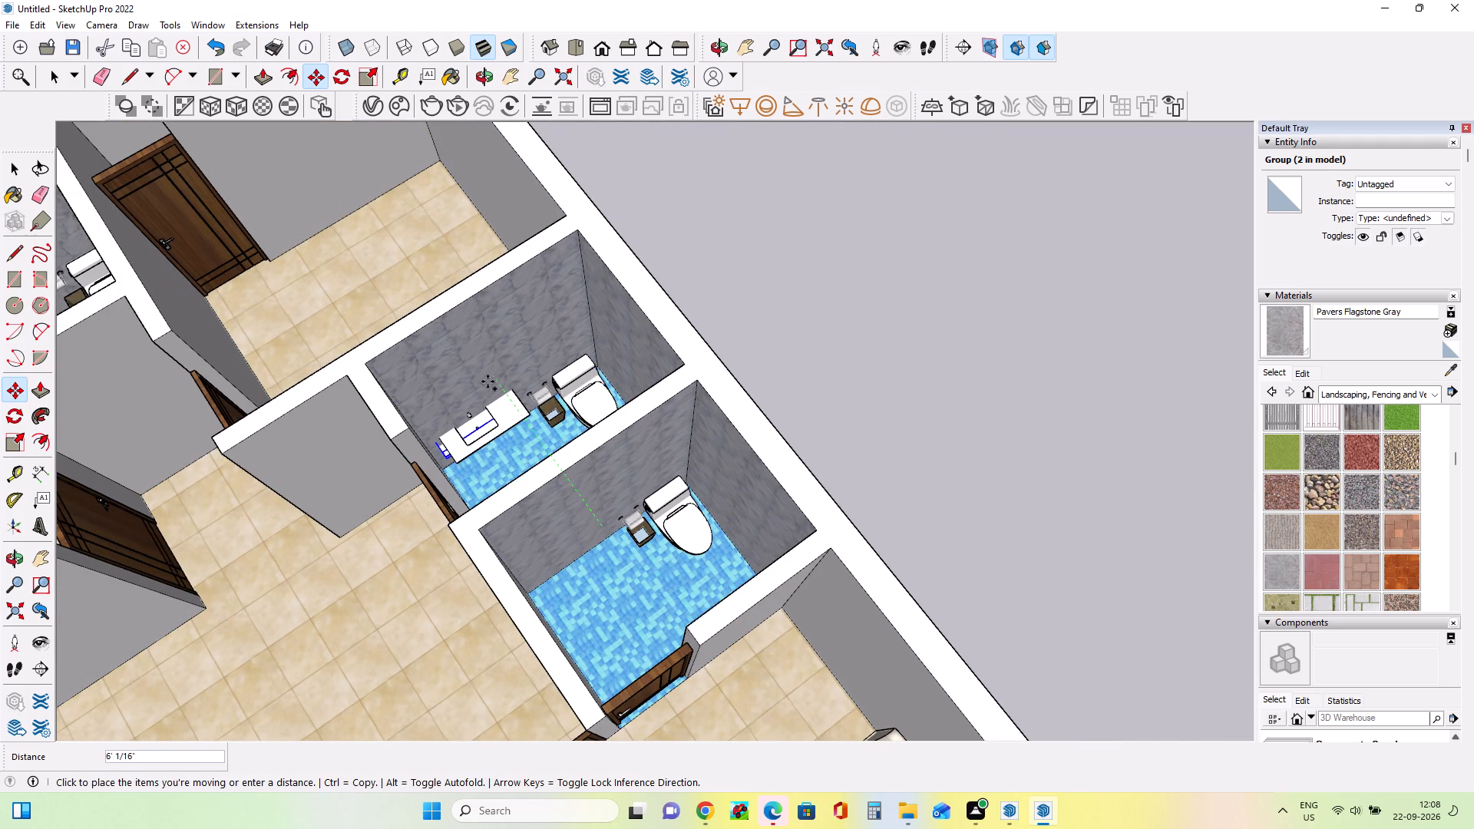
pyautogui.moveTo(656, 381); pyautogui.dragTo(828, 304, button='middle')
pyautogui.scroll(-2, 830, 328)
pyautogui.click(881, 224)
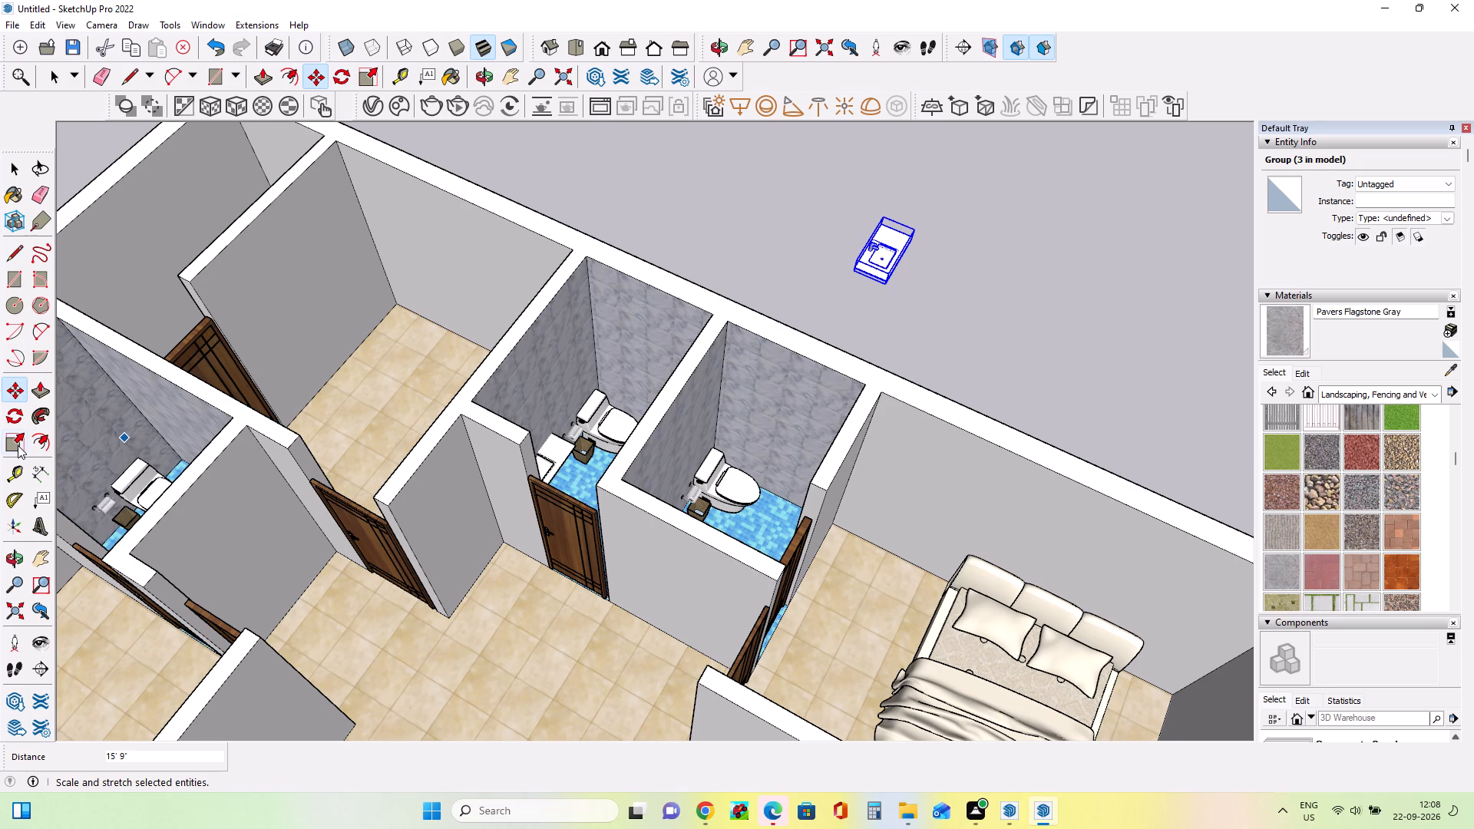
# Rotate the copied washbasin group outside the house so its long side runs parallel to the rear wall.
pyautogui.click(17, 421)
pyautogui.click(973, 256)
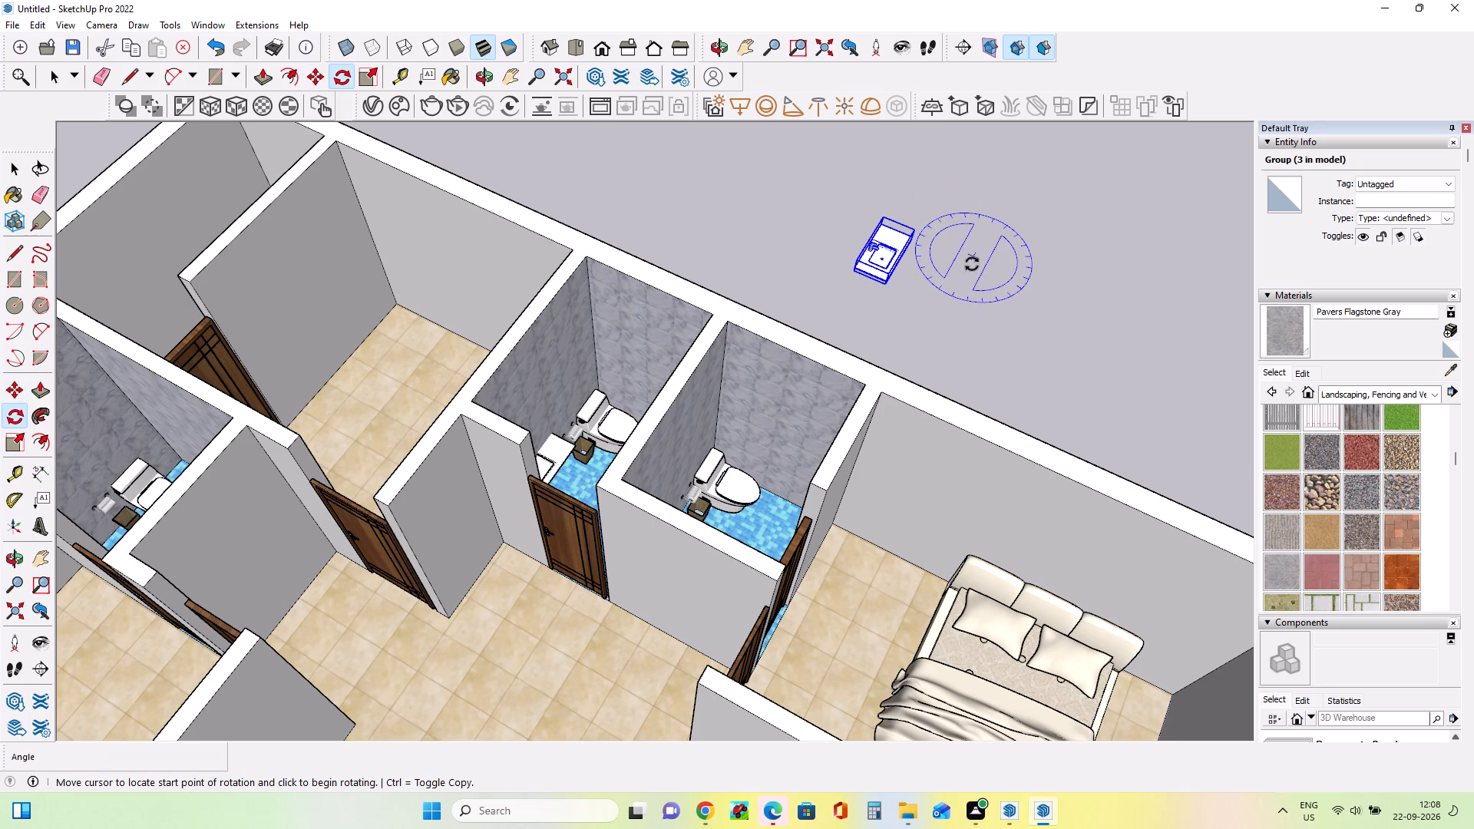
pyautogui.click(949, 321)
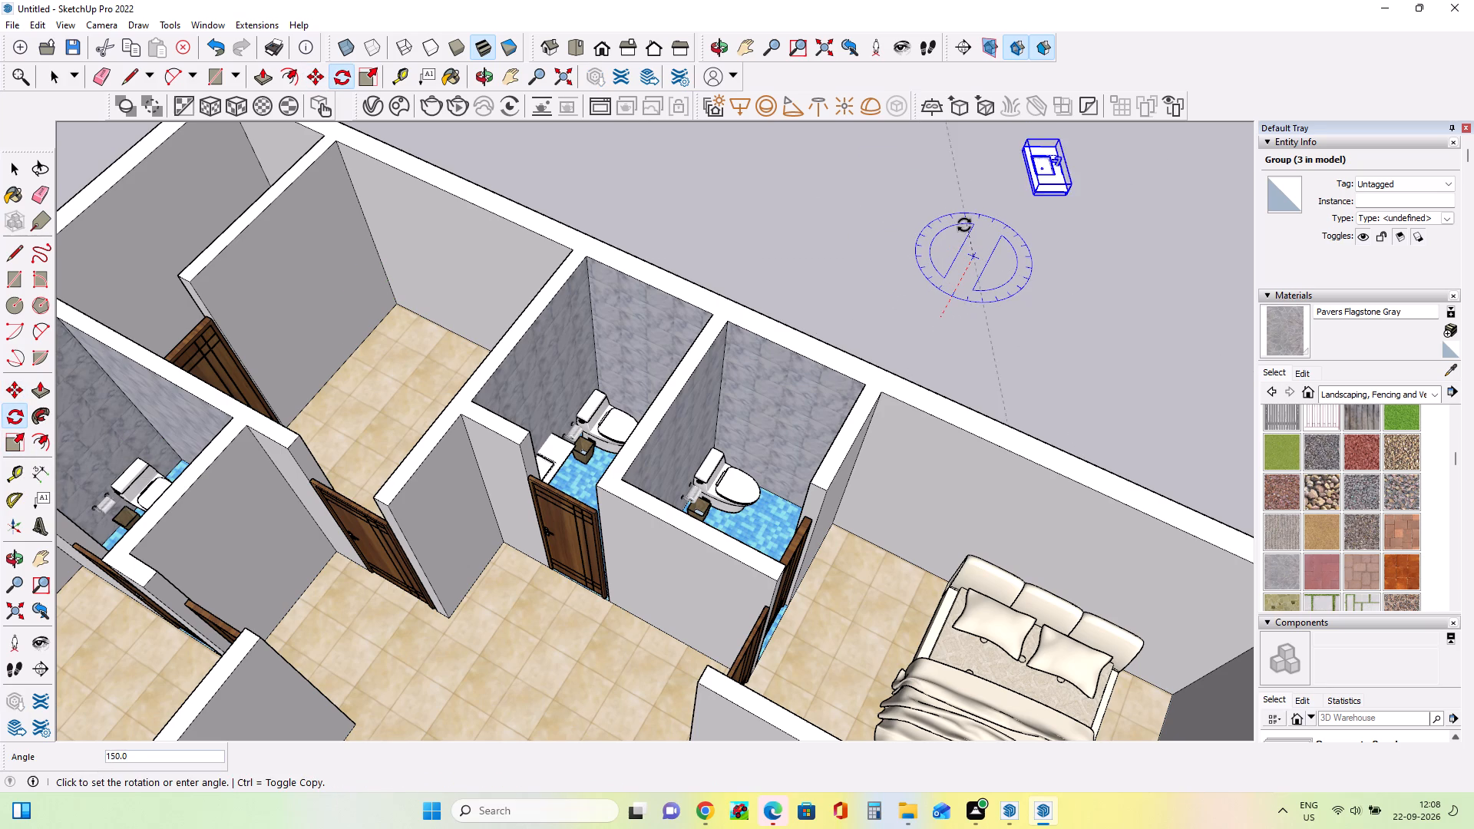
pyautogui.click(940, 238)
pyautogui.scroll(-7, 942, 249)
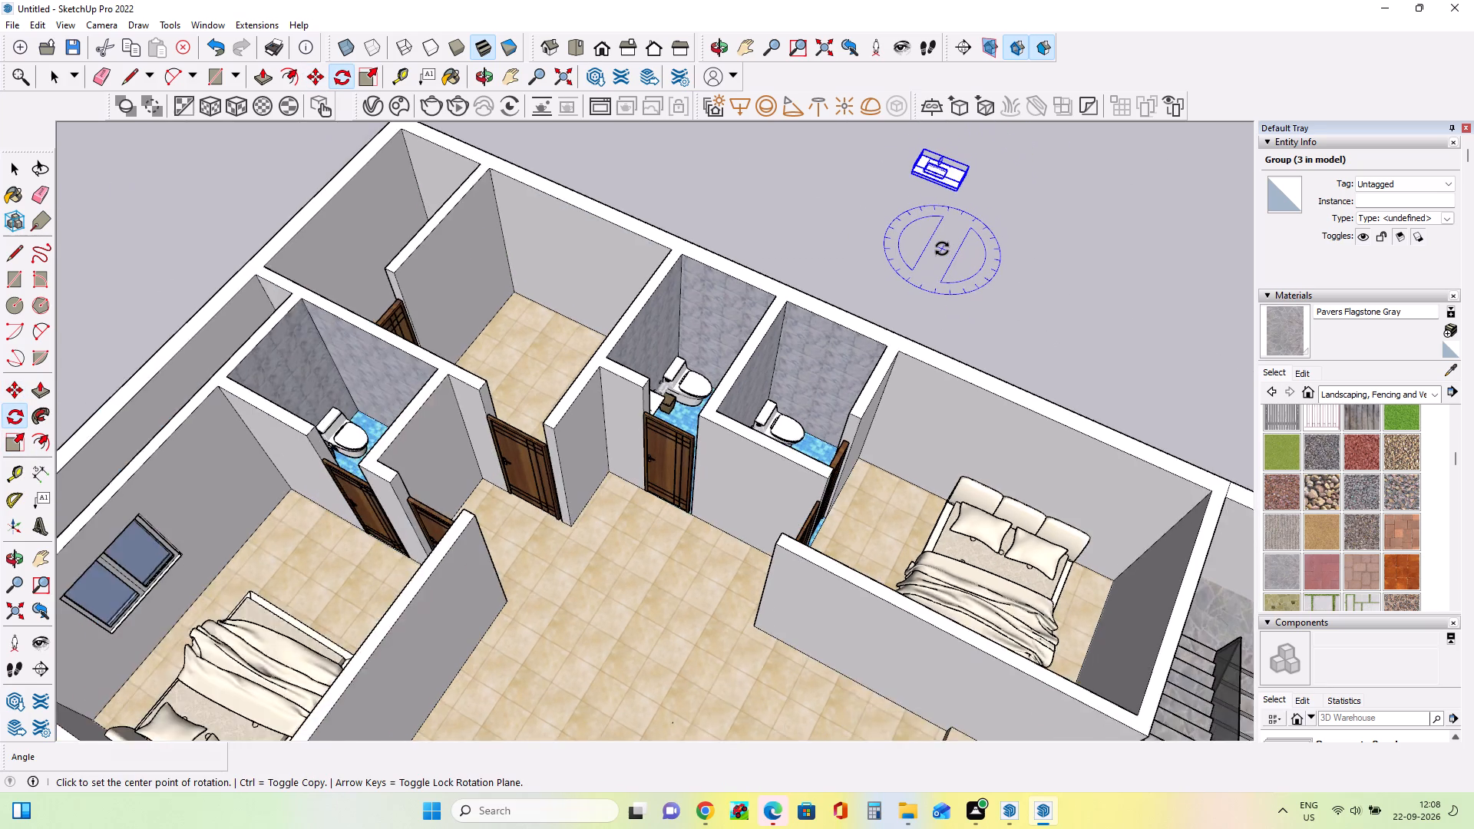
pyautogui.scroll(-2, 942, 249)
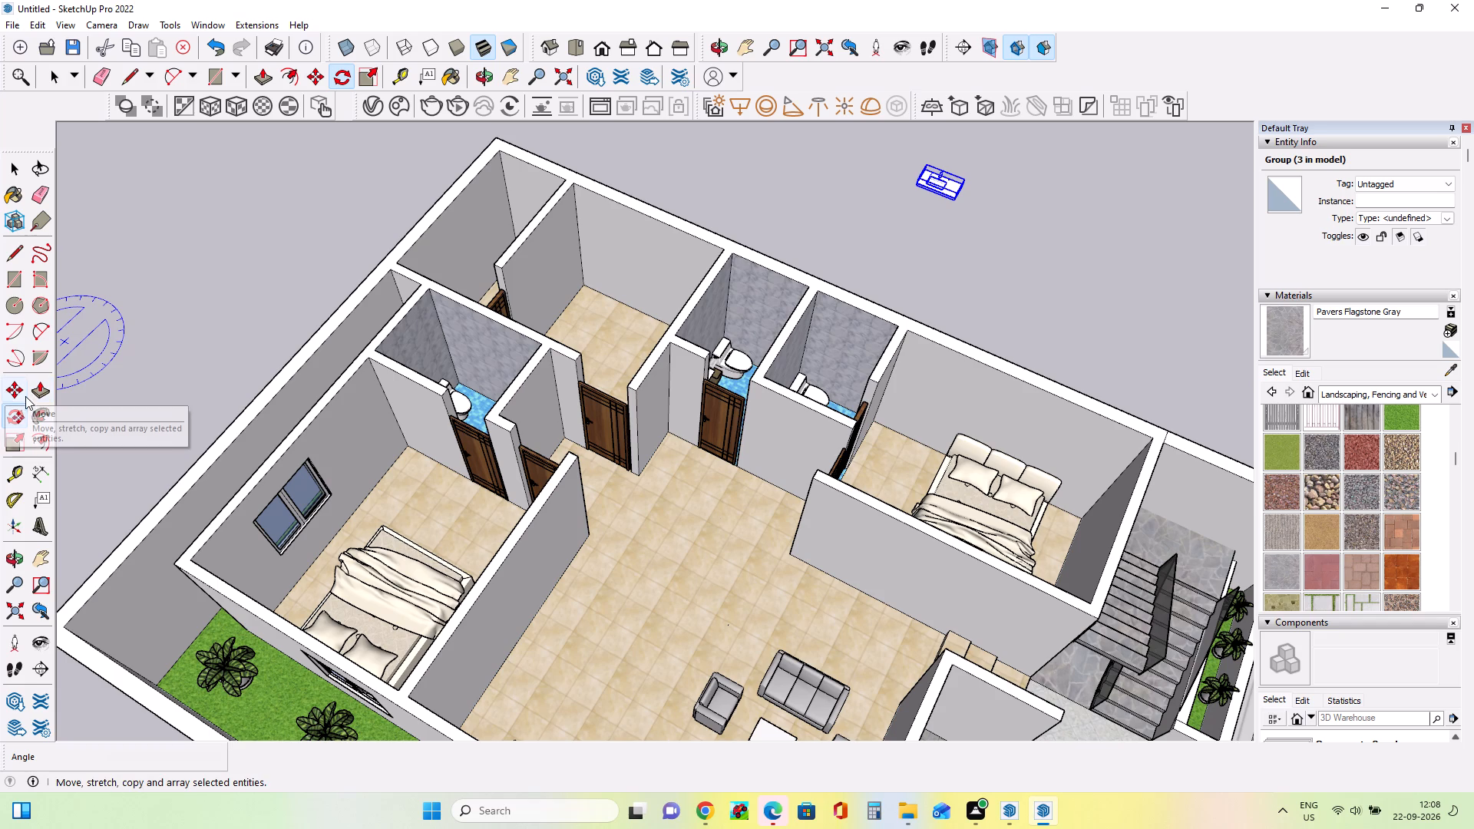
# Move the rotated washbasin group about 32' into the remaining bathroom, against the tiled wall beside the toilet.
pyautogui.click(18, 395)
pyautogui.click(967, 177)
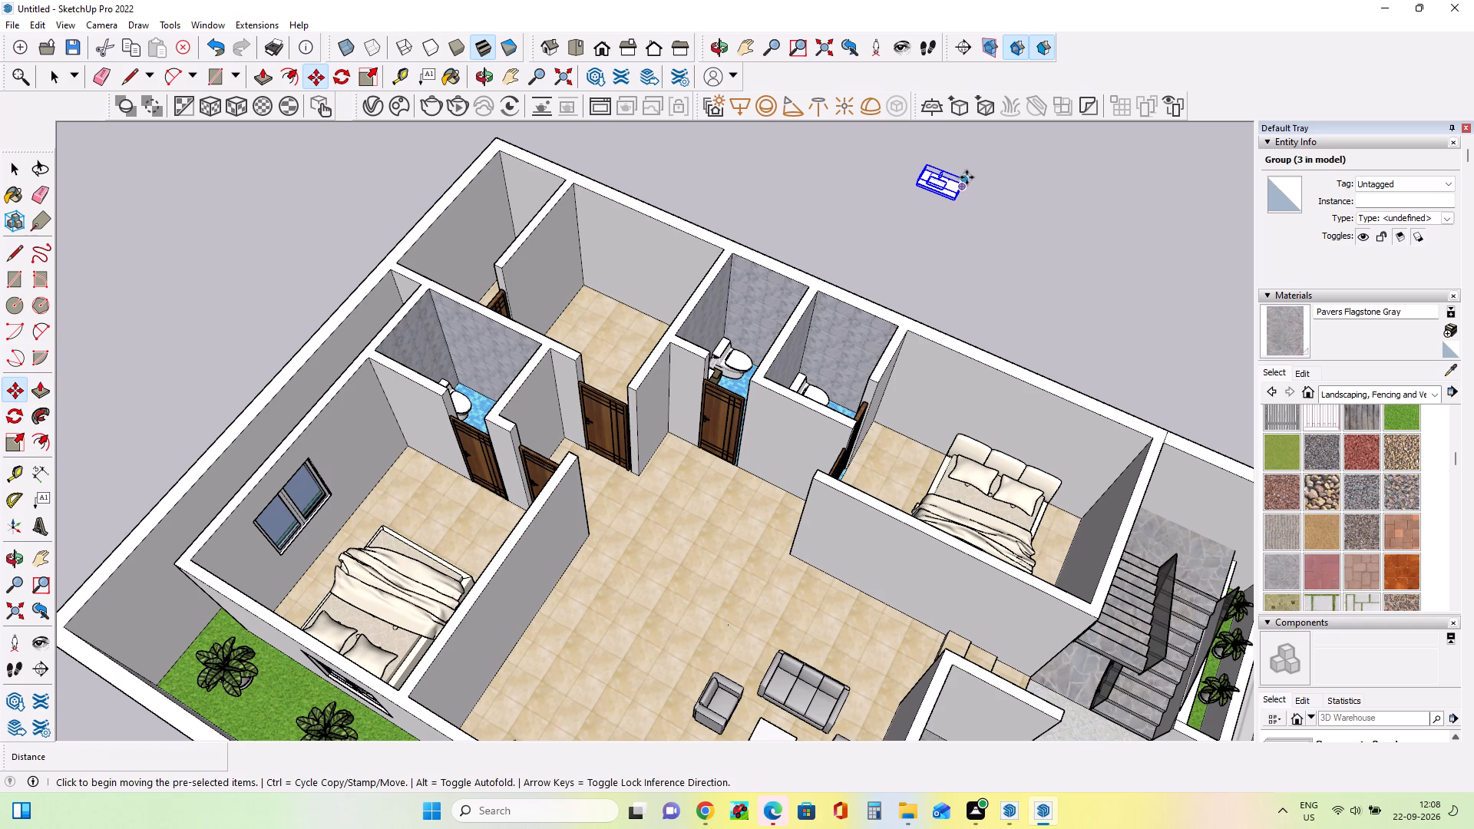
pyautogui.scroll(9, 469, 408)
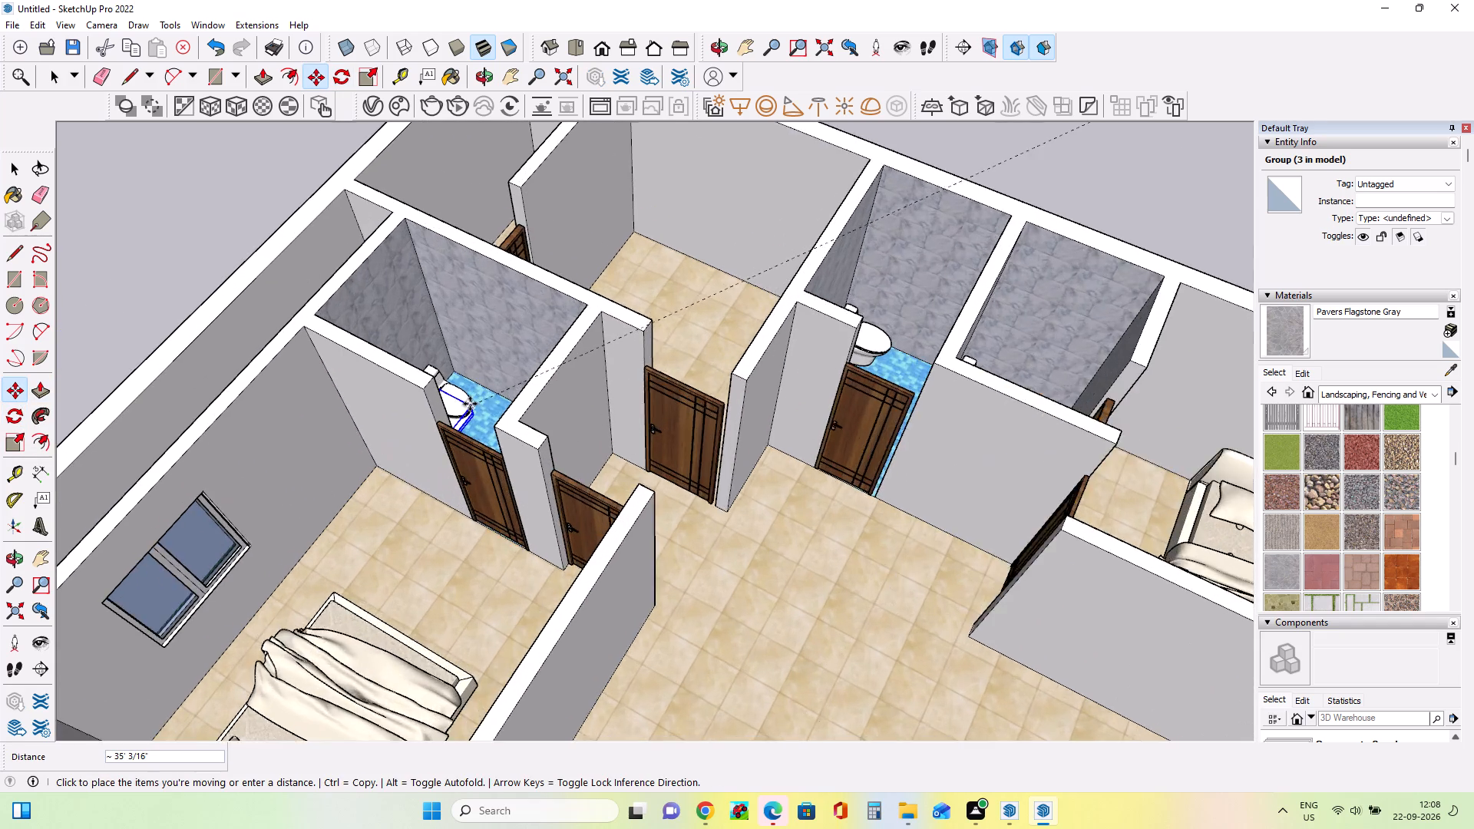
pyautogui.scroll(4, 470, 404)
pyautogui.moveTo(477, 405); pyautogui.dragTo(544, 484, button='middle')
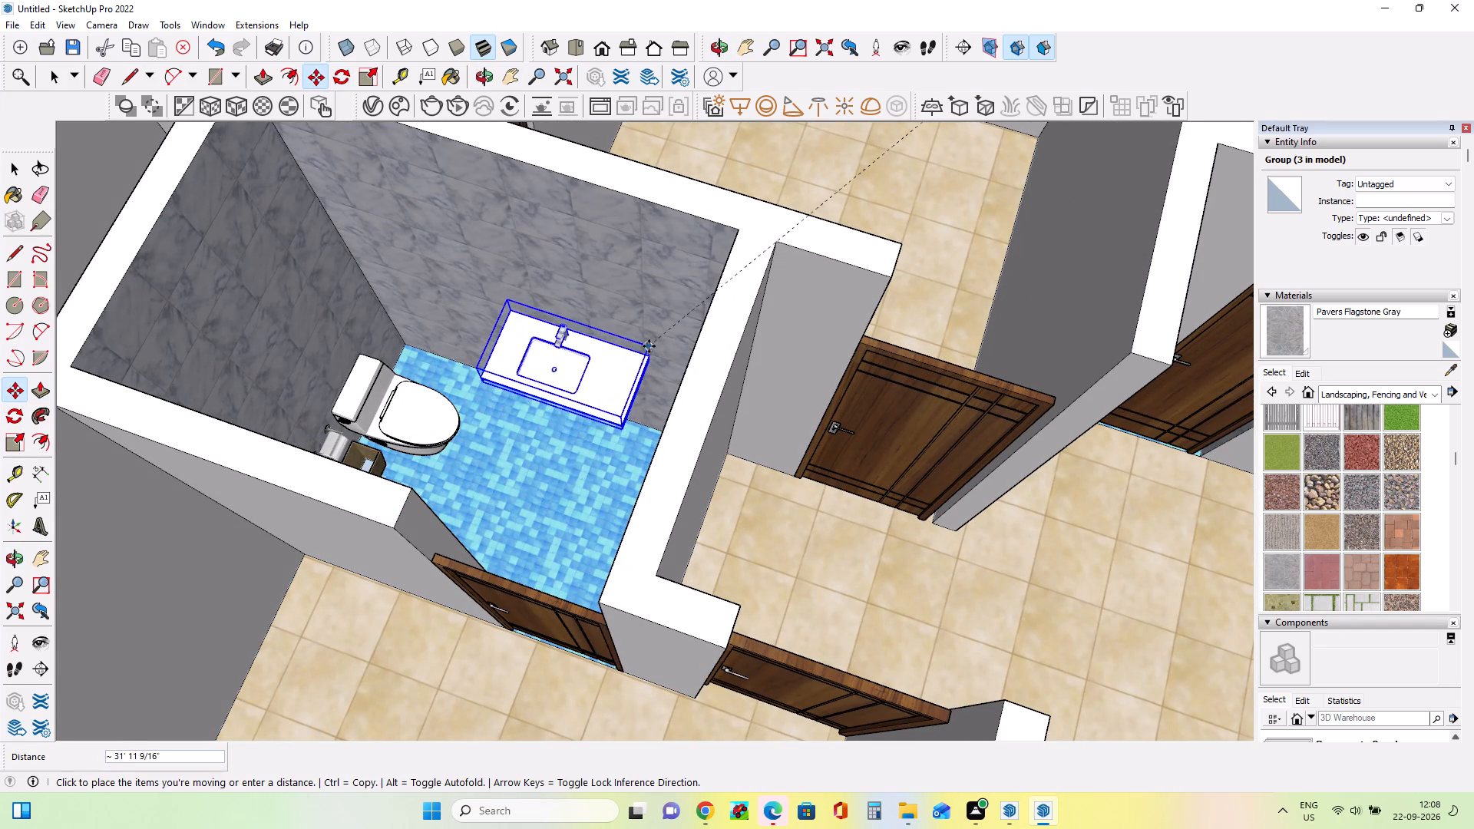
pyautogui.click(641, 366)
pyautogui.moveTo(514, 411); pyautogui.dragTo(696, 368, button='middle')
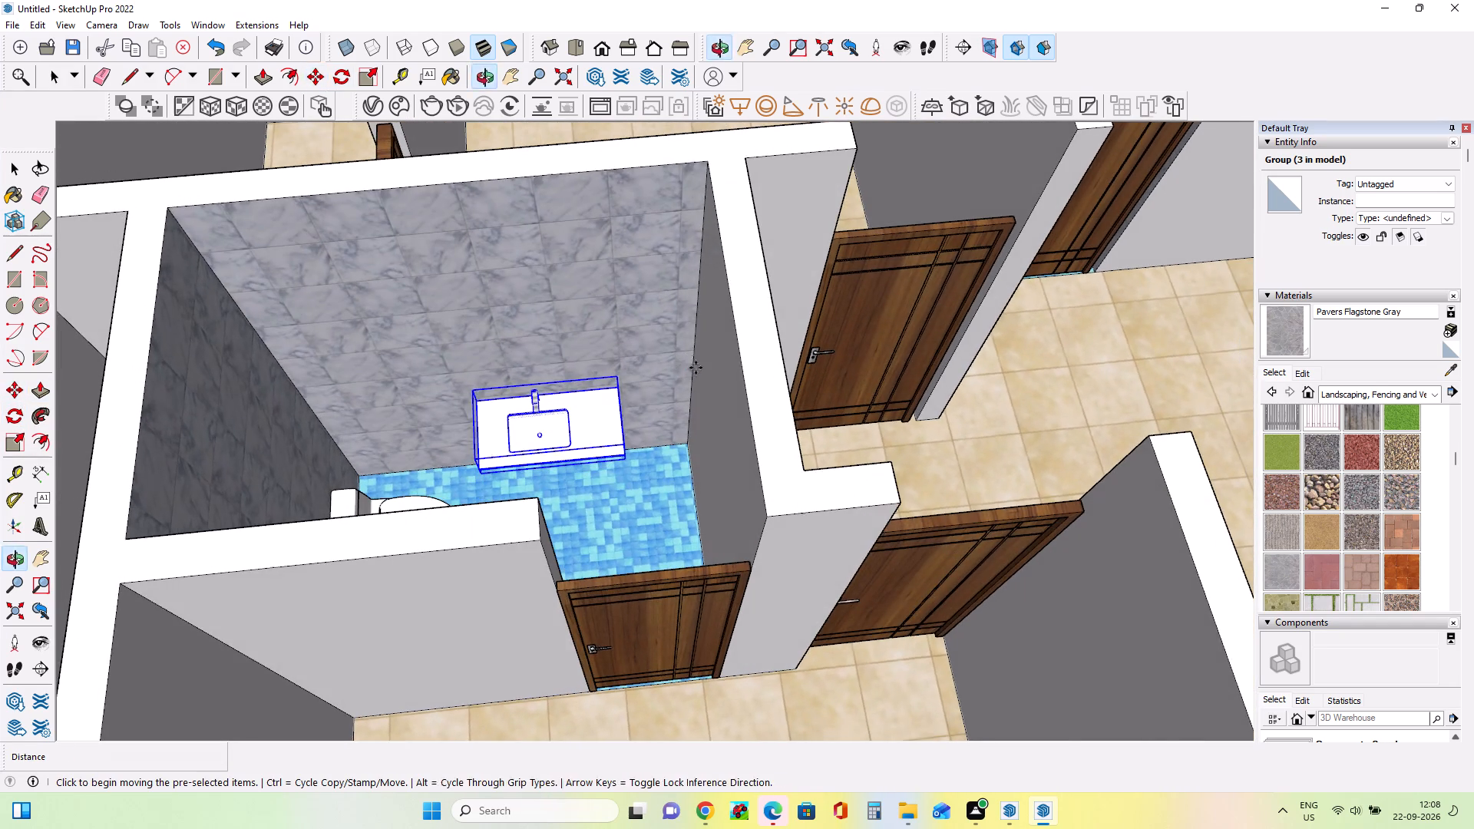
pyautogui.scroll(6, 626, 416)
pyautogui.moveTo(640, 464); pyautogui.dragTo(512, 453, button='middle')
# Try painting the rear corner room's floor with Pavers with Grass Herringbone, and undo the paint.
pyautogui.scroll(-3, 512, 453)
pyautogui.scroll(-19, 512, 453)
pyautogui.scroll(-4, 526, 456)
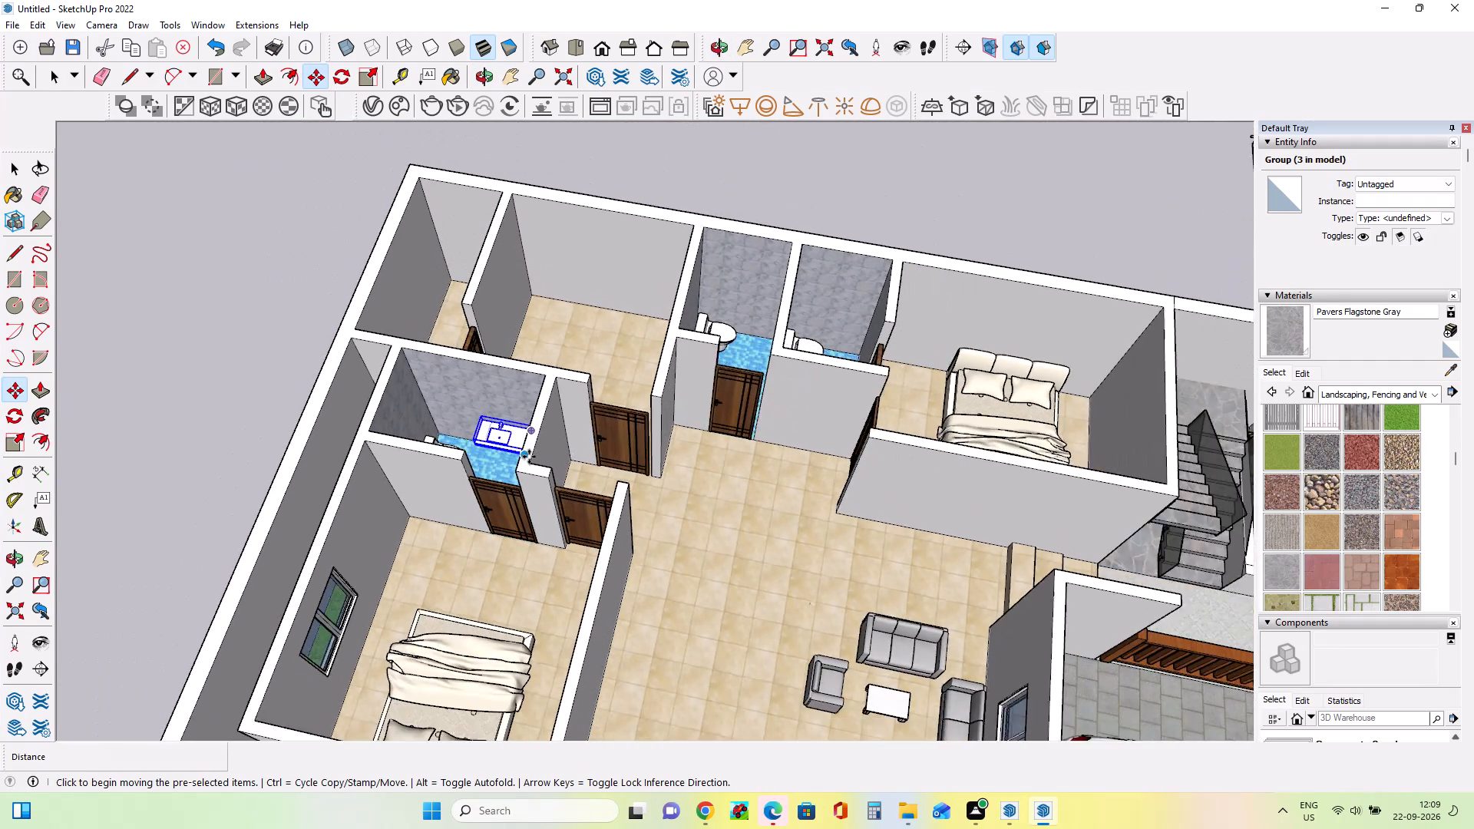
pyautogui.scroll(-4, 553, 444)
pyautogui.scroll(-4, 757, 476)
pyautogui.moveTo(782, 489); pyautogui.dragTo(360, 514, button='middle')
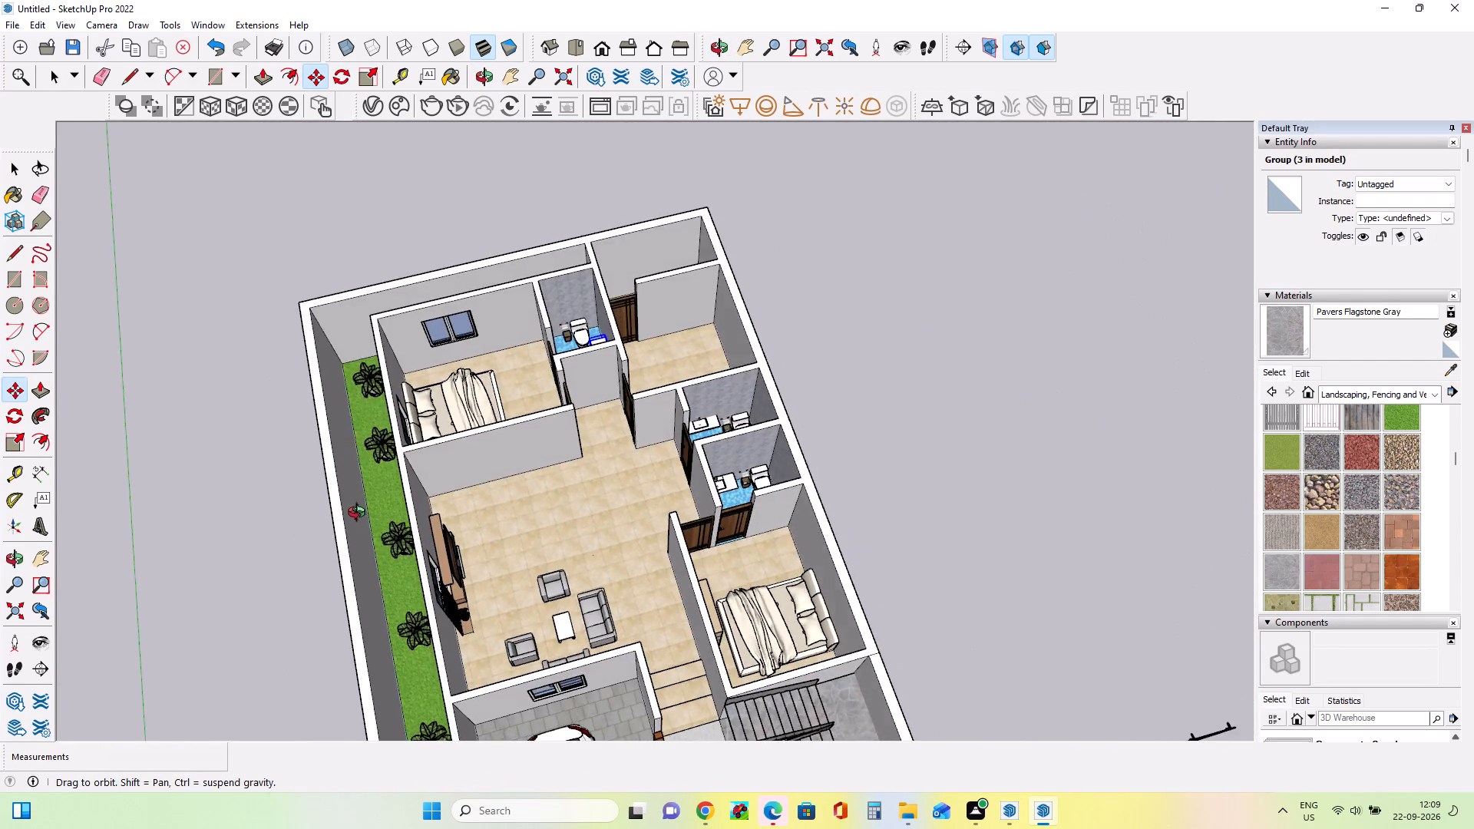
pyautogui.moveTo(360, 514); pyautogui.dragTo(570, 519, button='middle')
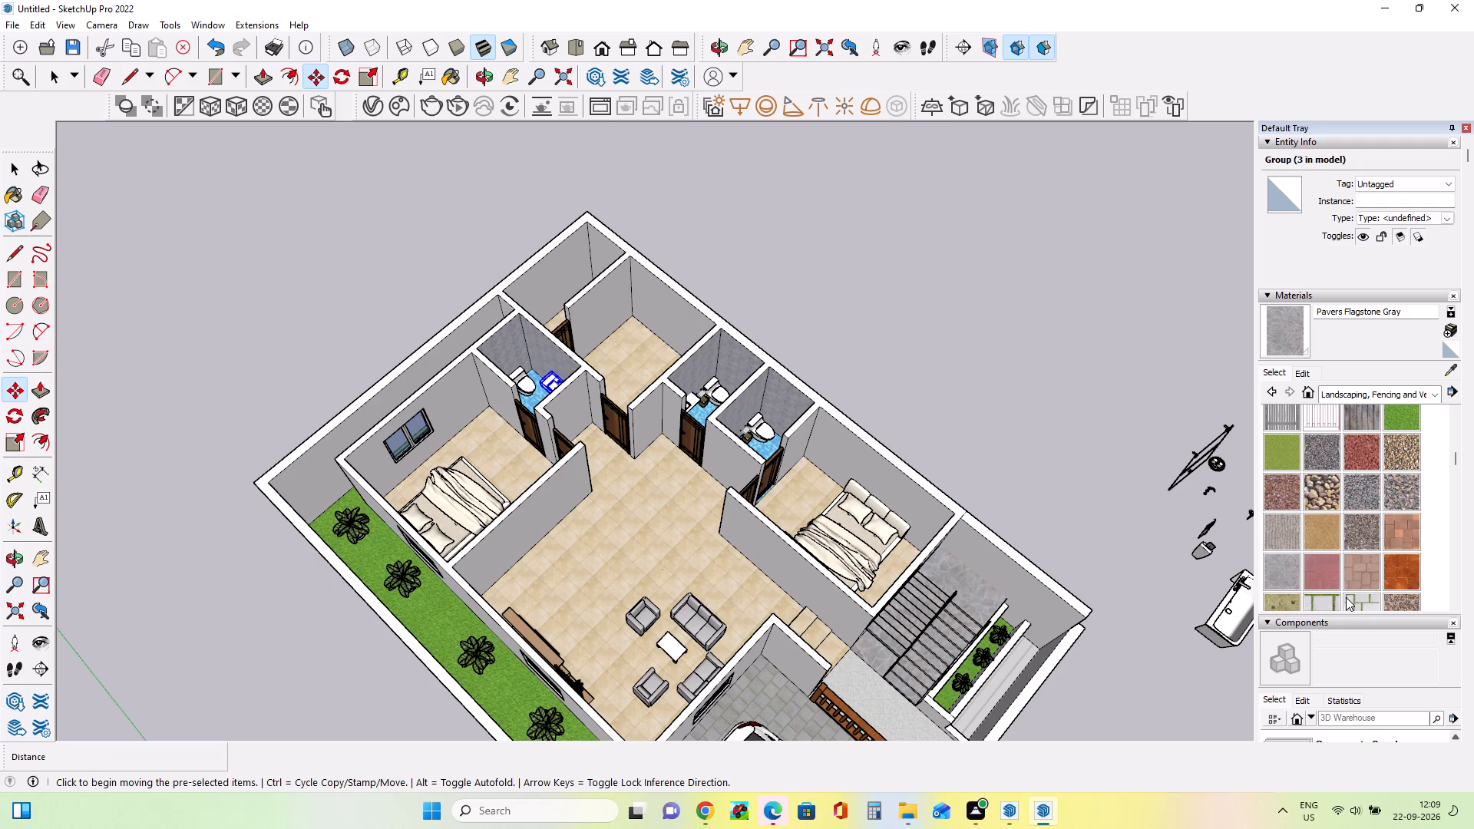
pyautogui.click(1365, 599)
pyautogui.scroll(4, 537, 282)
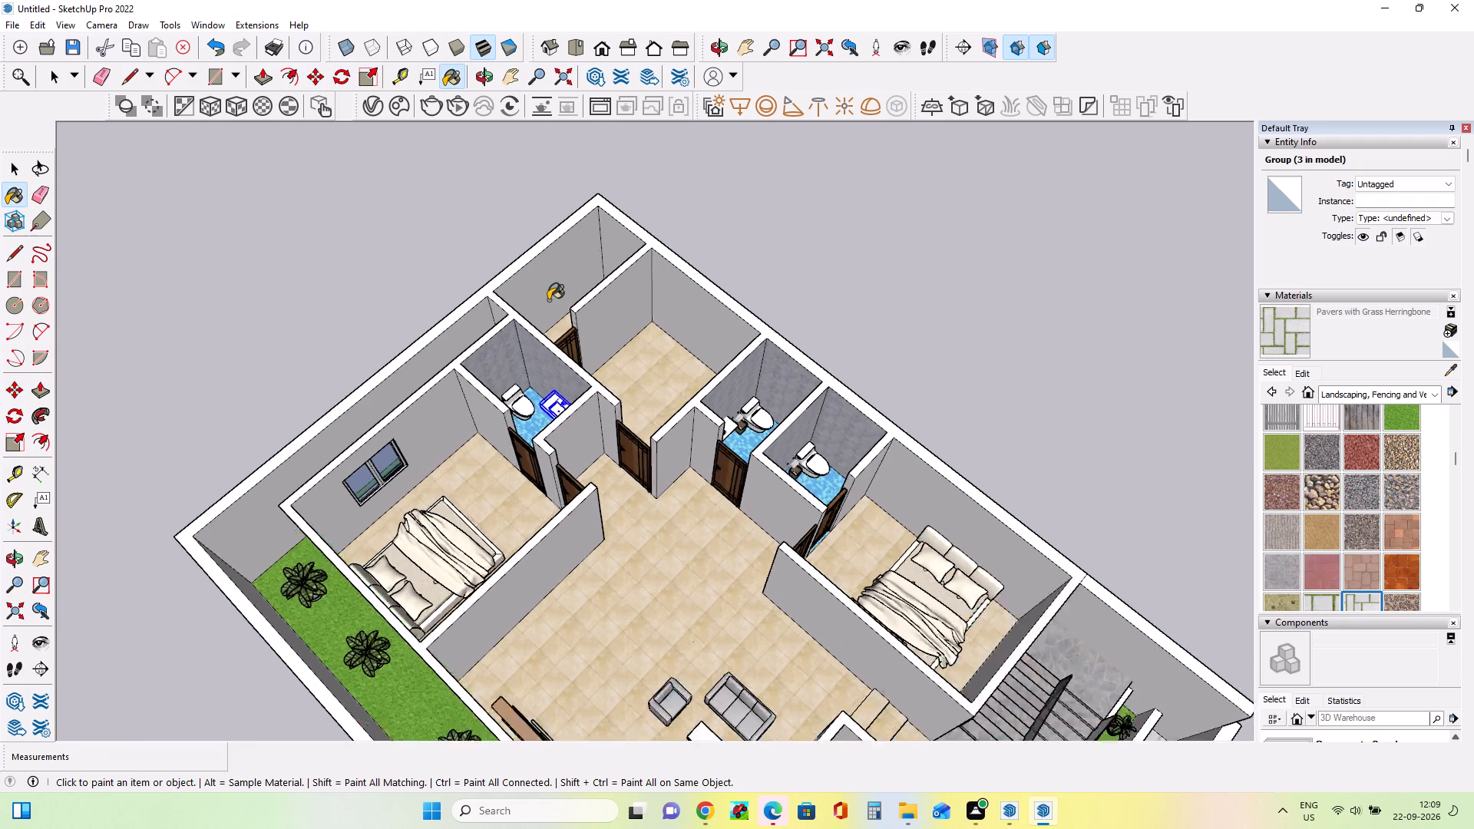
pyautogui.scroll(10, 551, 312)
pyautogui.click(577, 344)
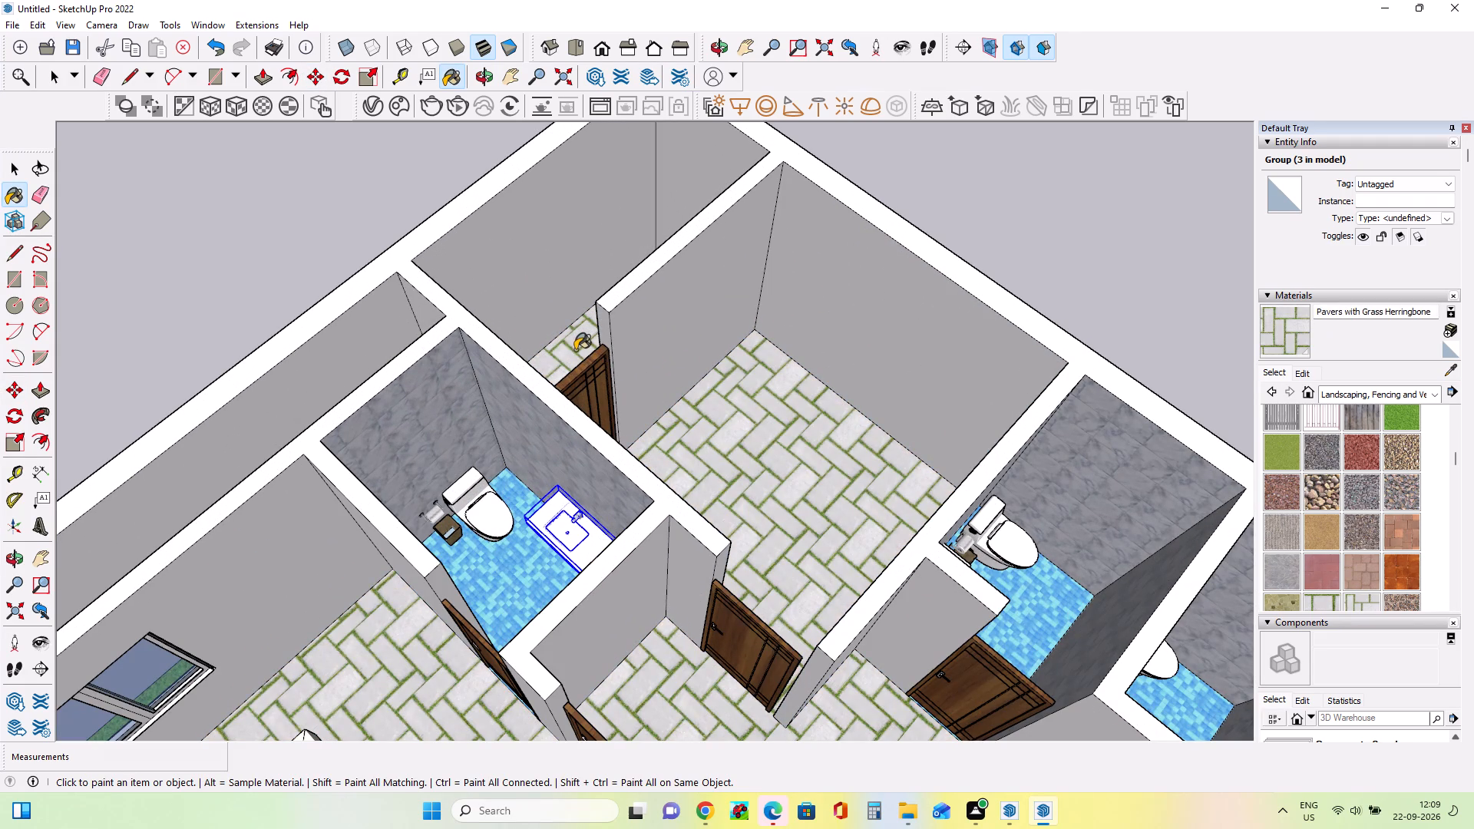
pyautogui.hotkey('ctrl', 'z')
# Import the table+6 dining set from Downloads and place it in the open area outside the rear wall.
pyautogui.scroll(-3, 581, 324)
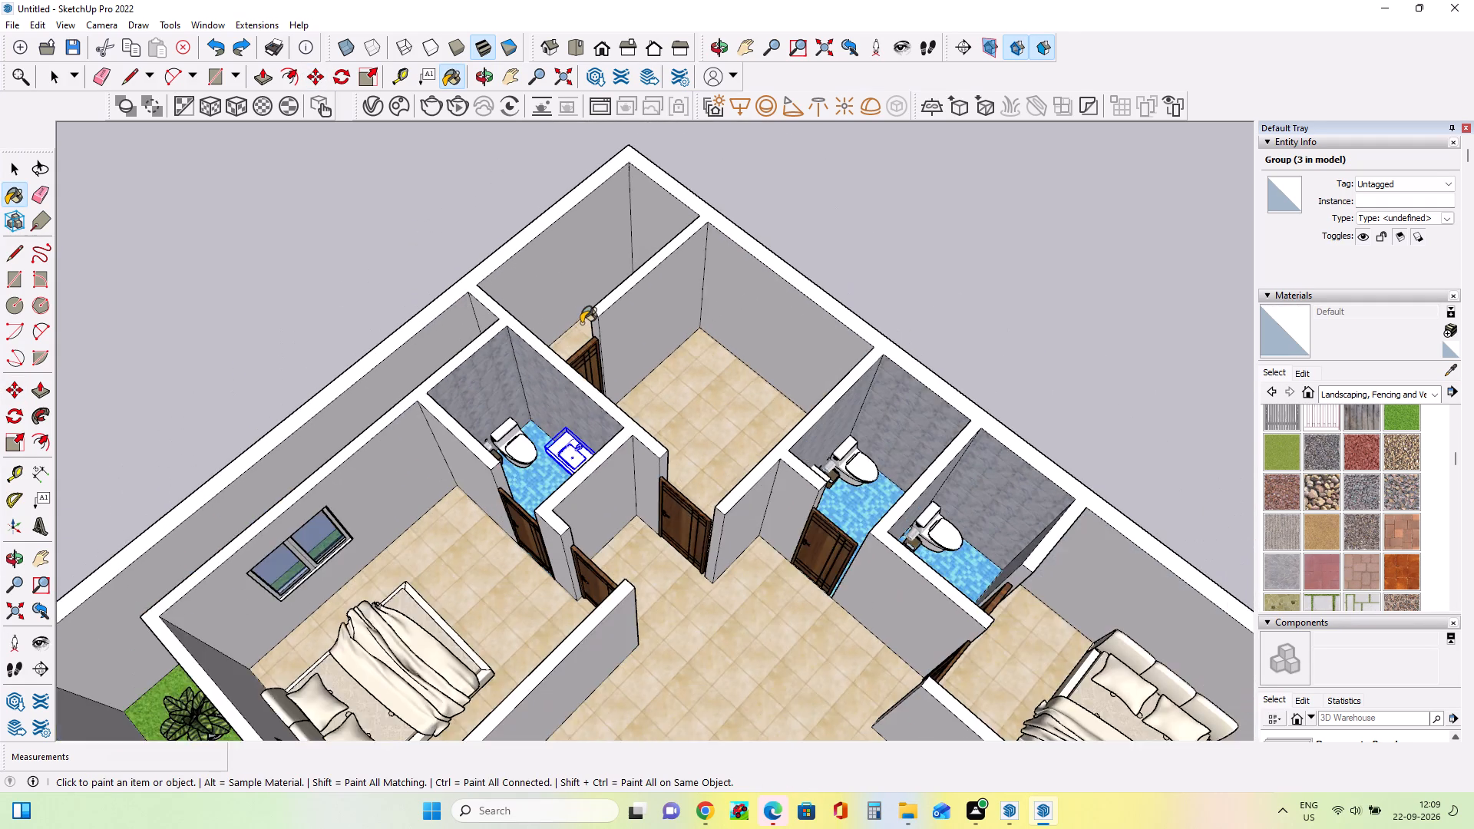
pyautogui.scroll(-14, 581, 323)
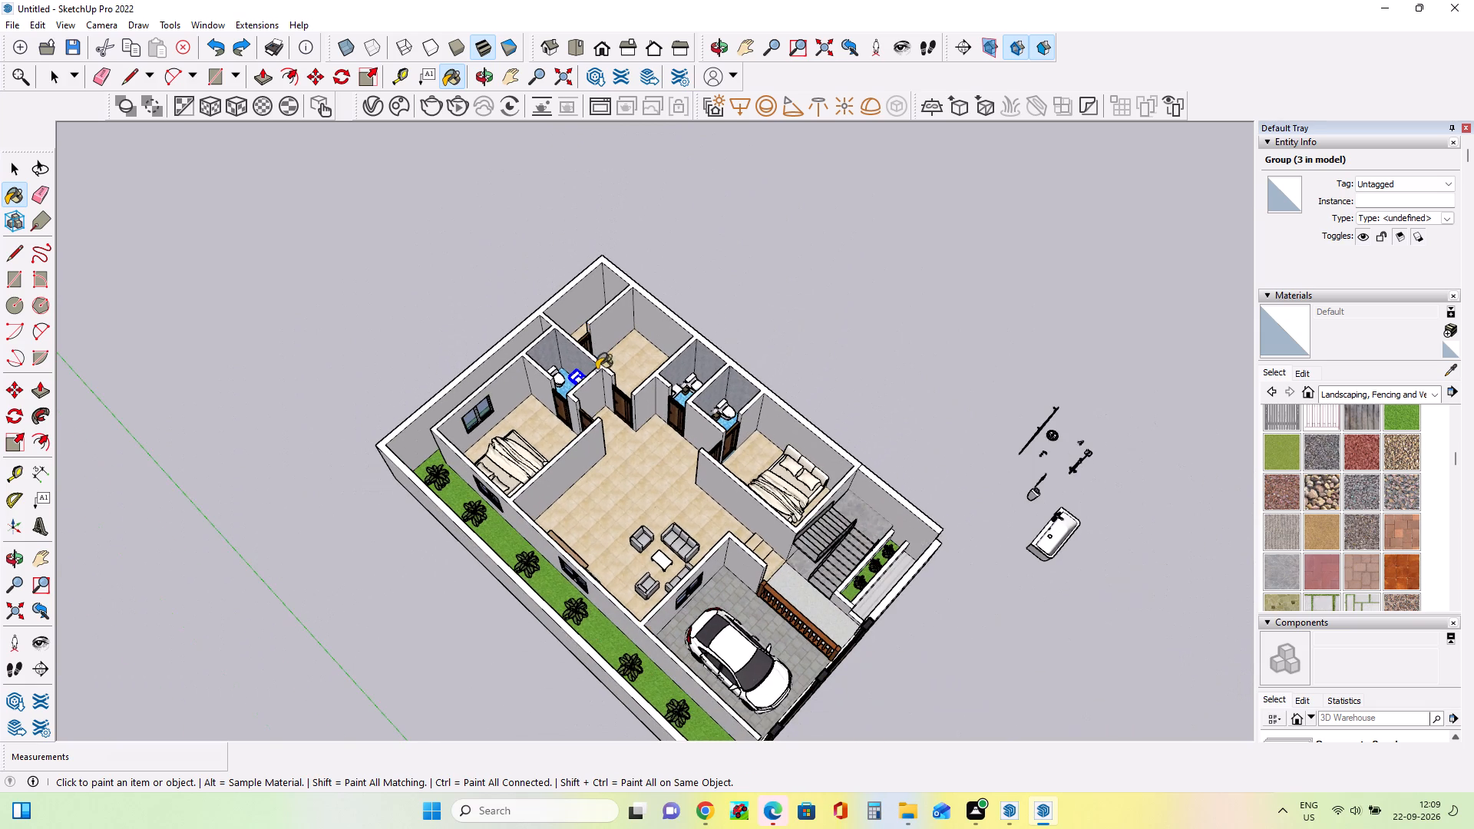
pyautogui.click(12, 31)
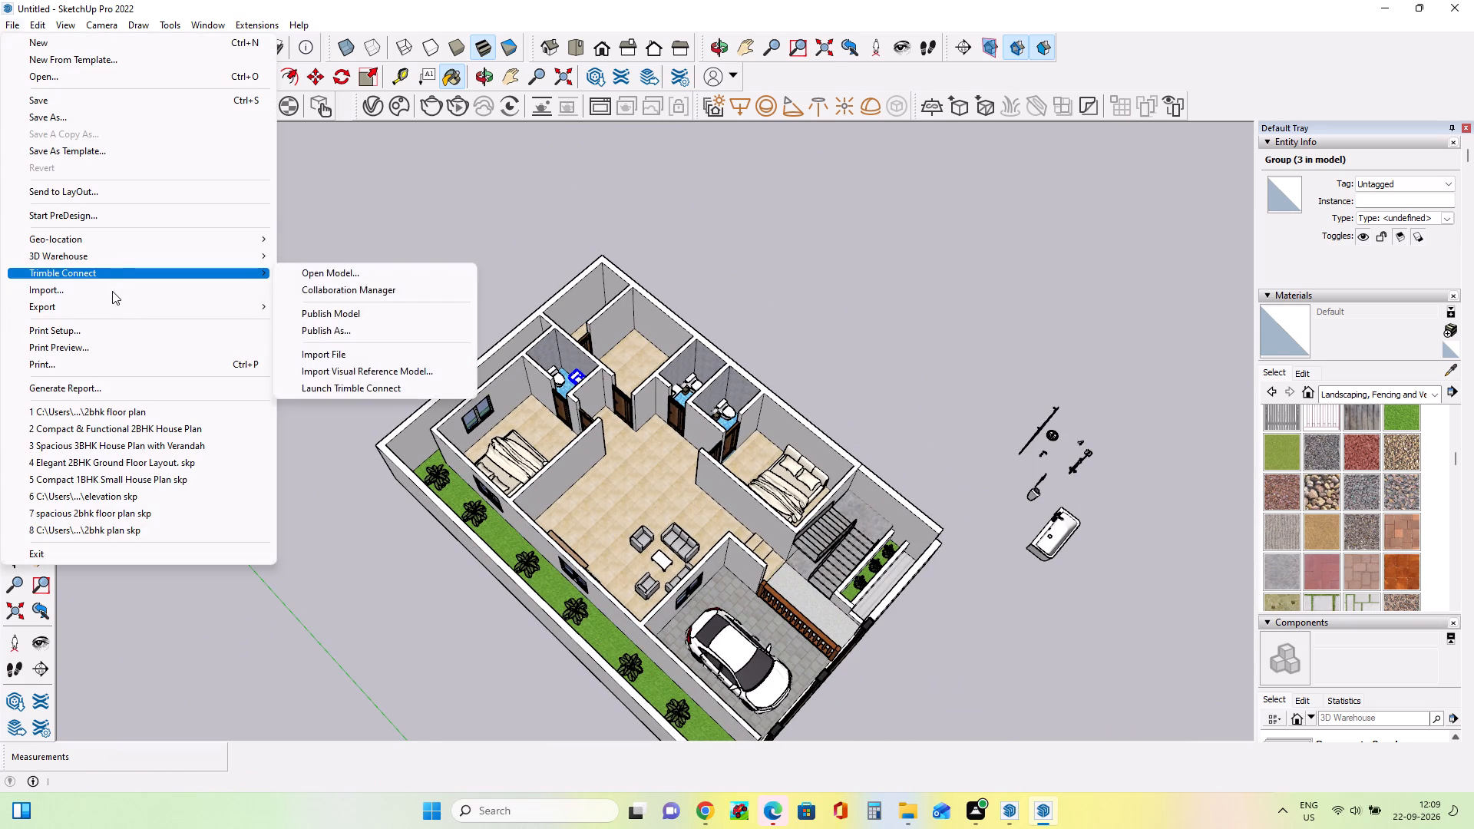
pyautogui.click(112, 292)
pyautogui.click(683, 351)
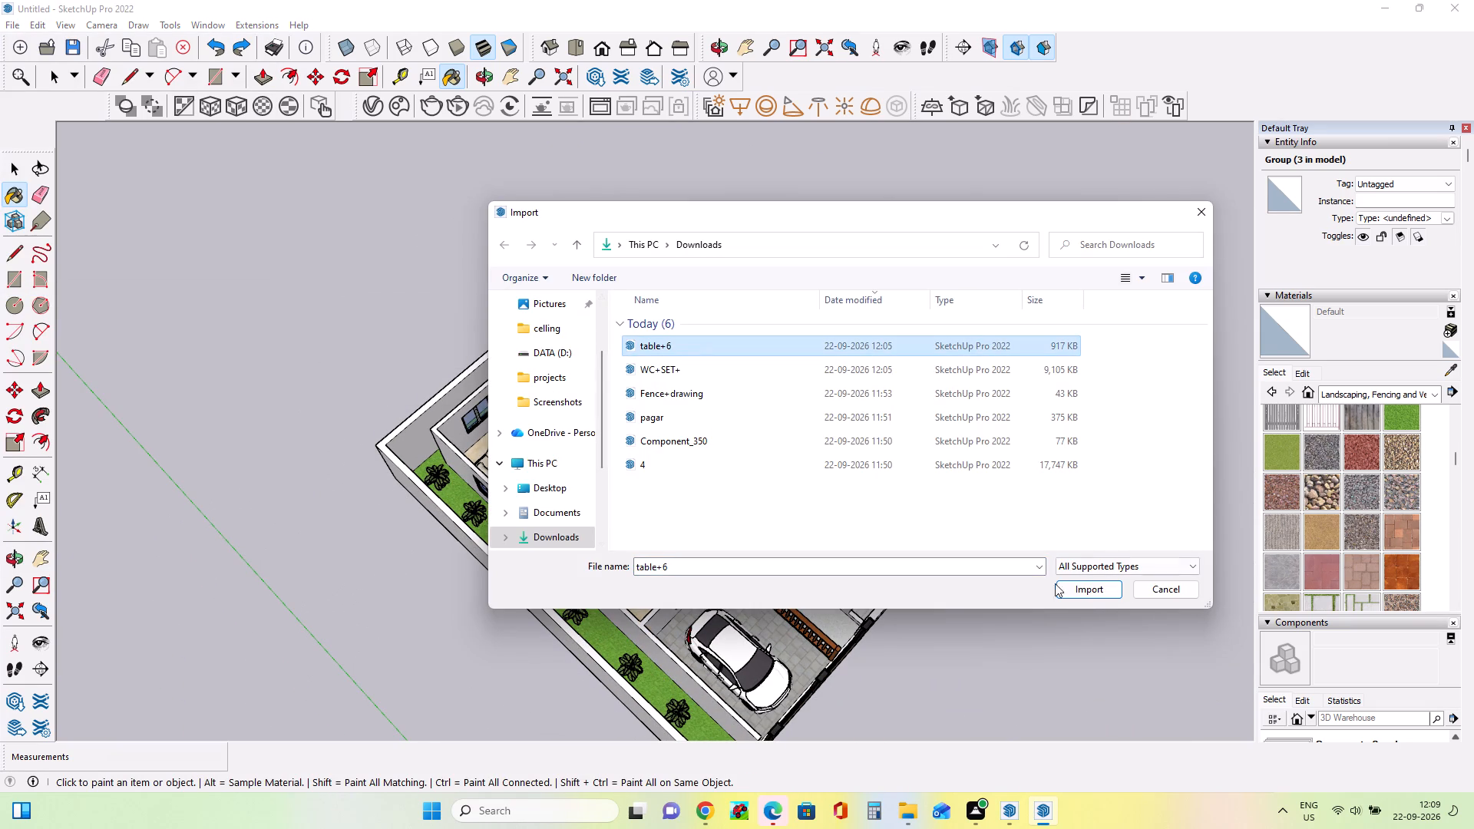
pyautogui.click(1085, 591)
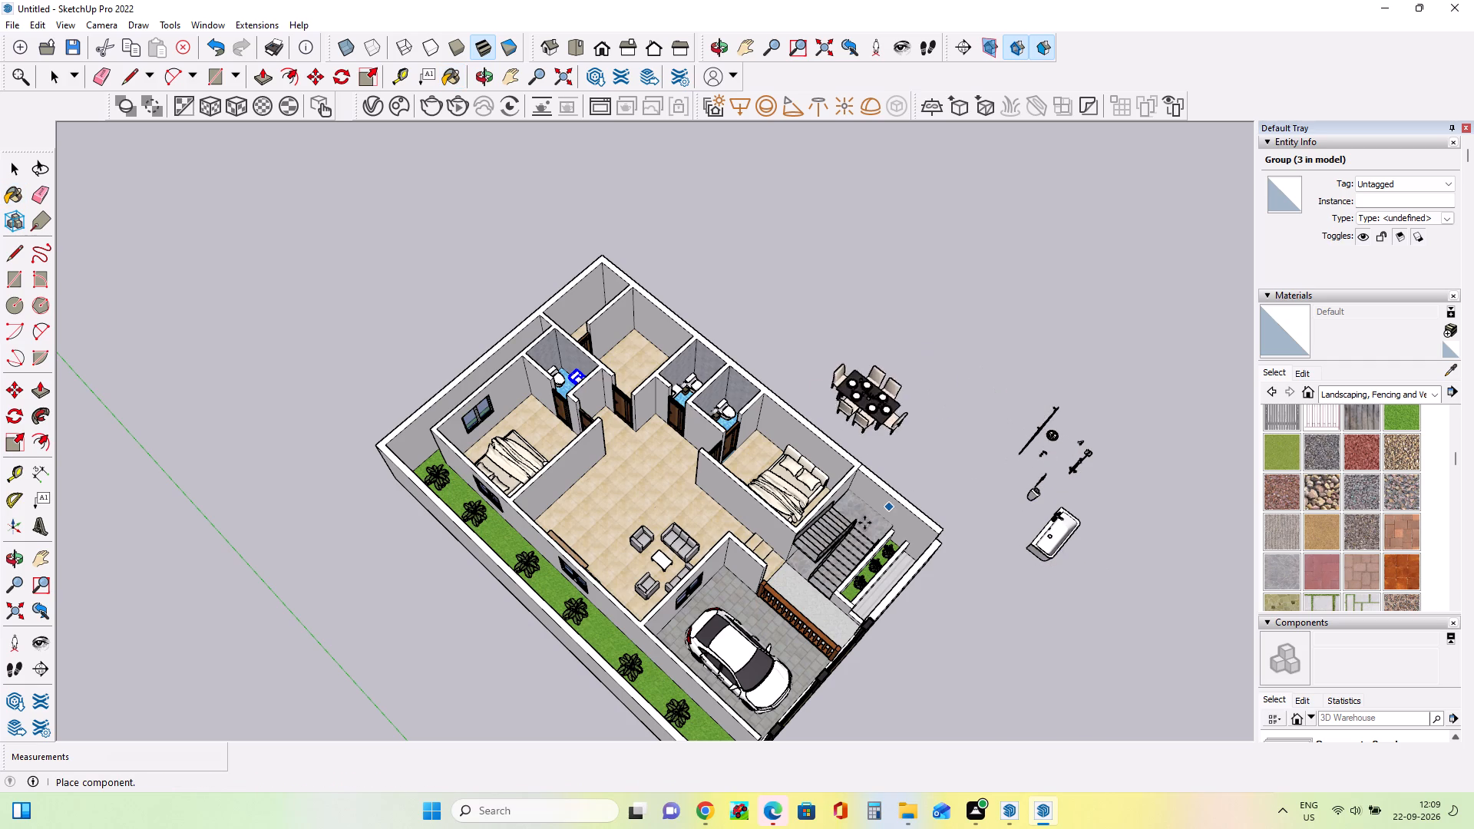
pyautogui.click(923, 362)
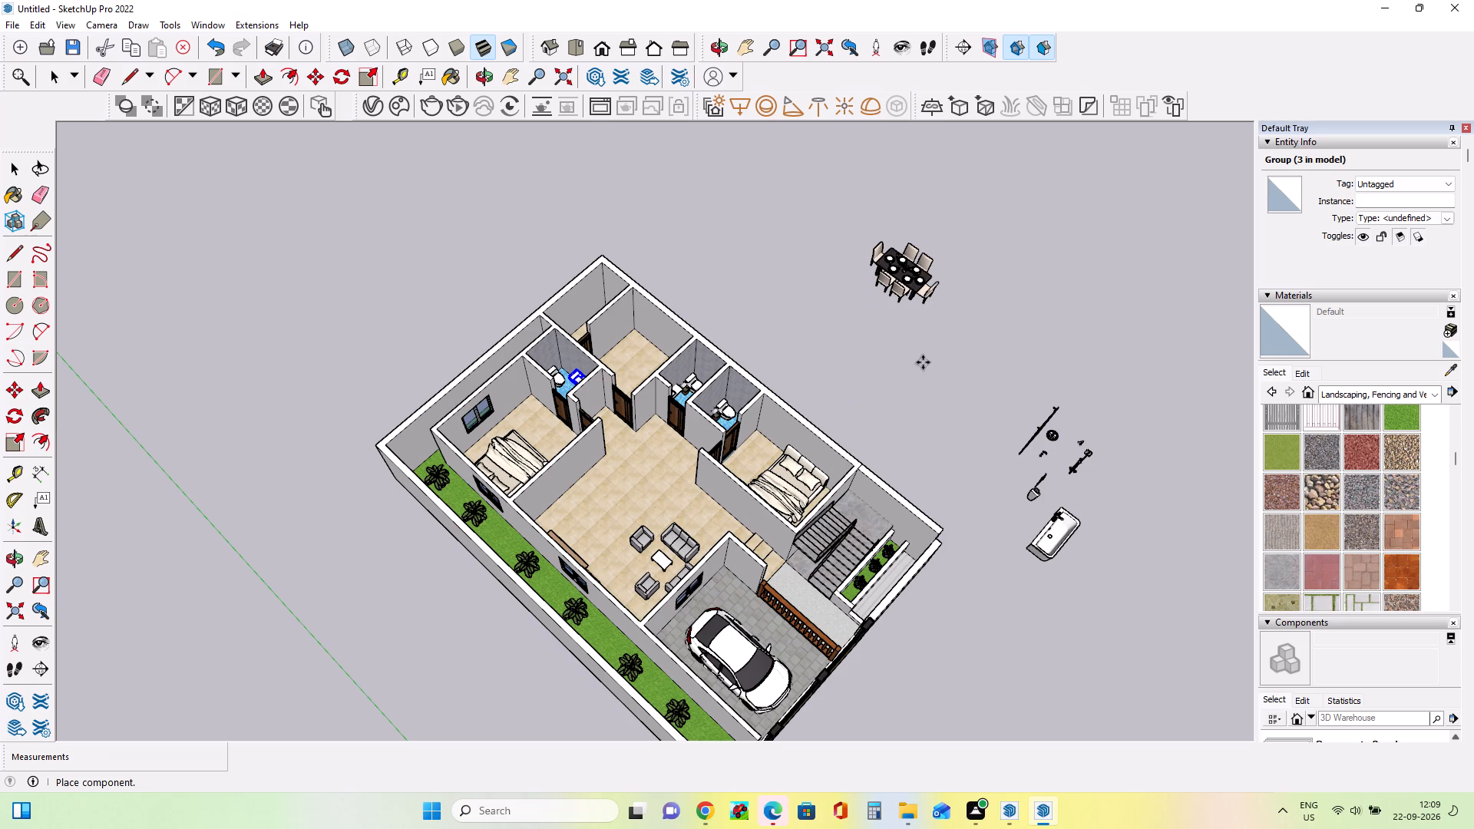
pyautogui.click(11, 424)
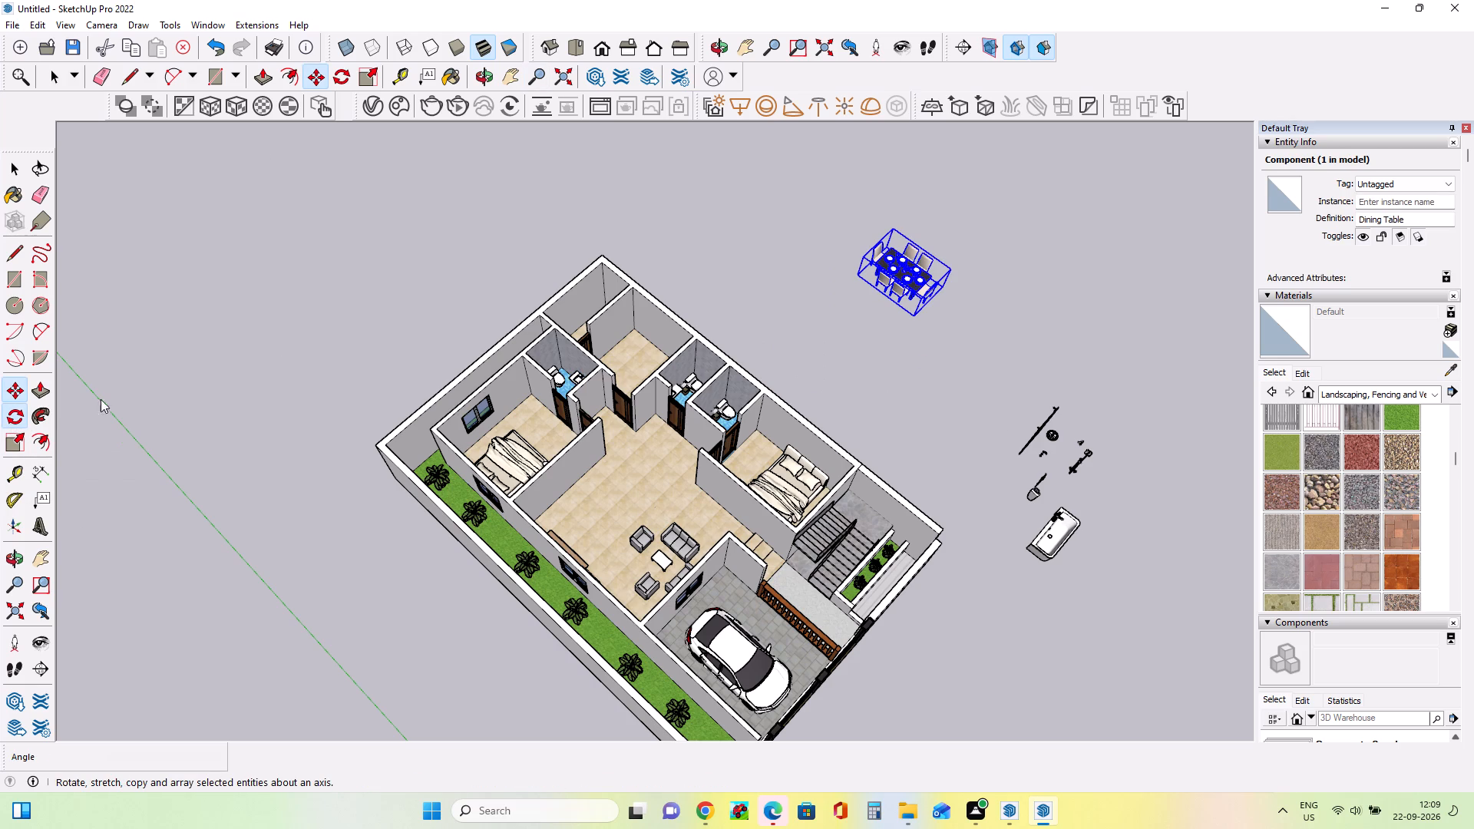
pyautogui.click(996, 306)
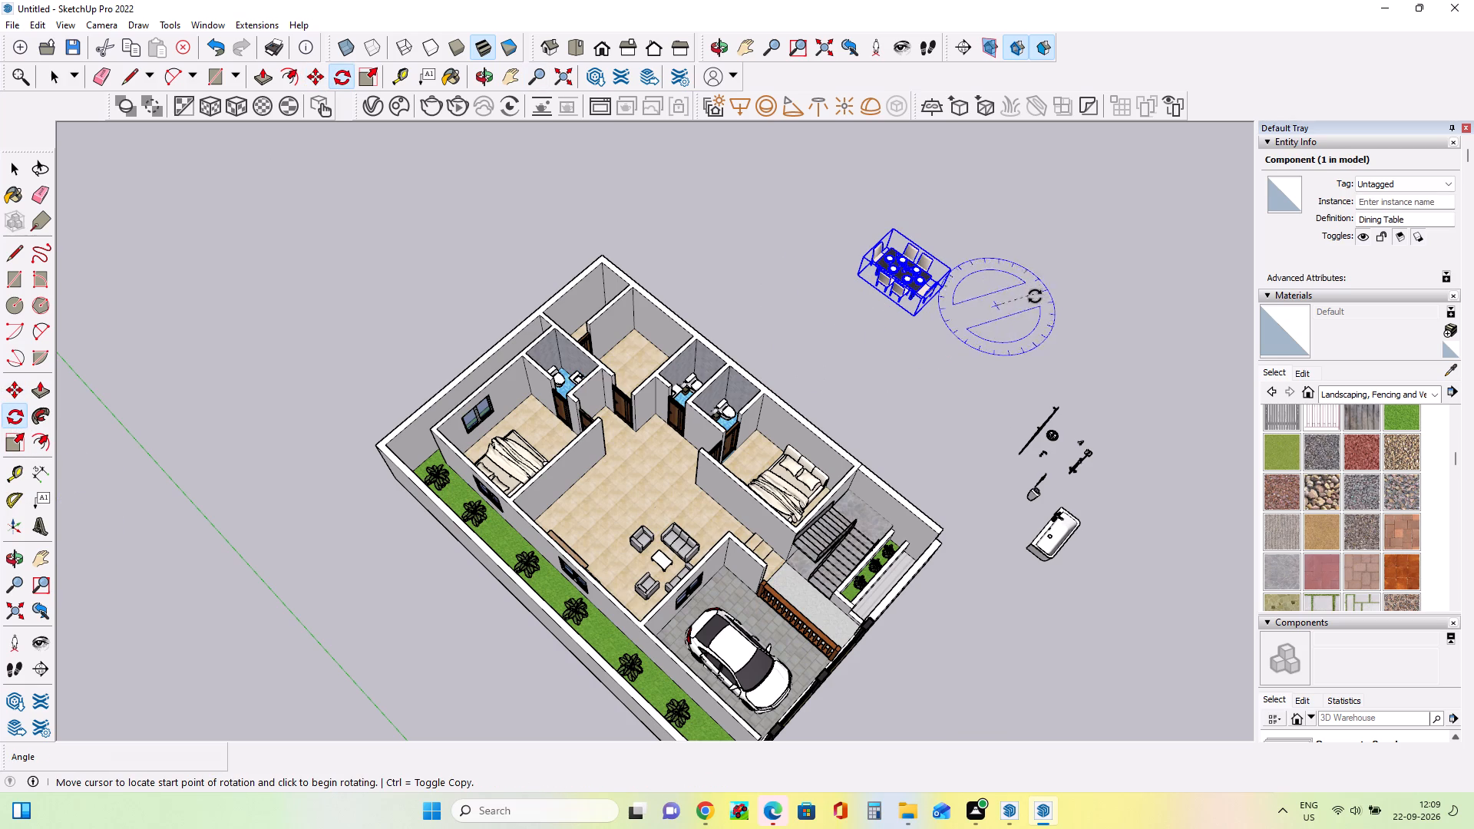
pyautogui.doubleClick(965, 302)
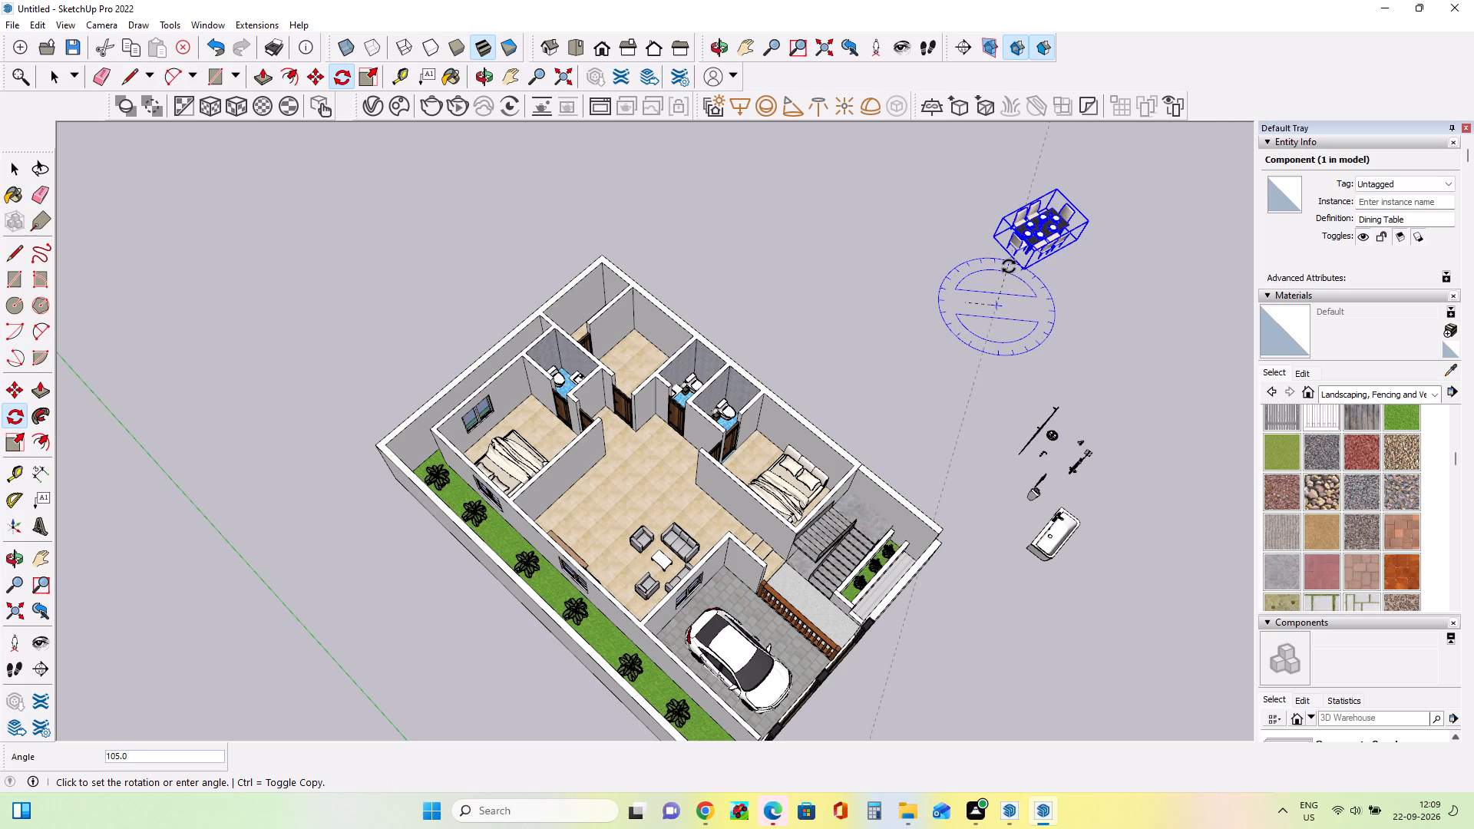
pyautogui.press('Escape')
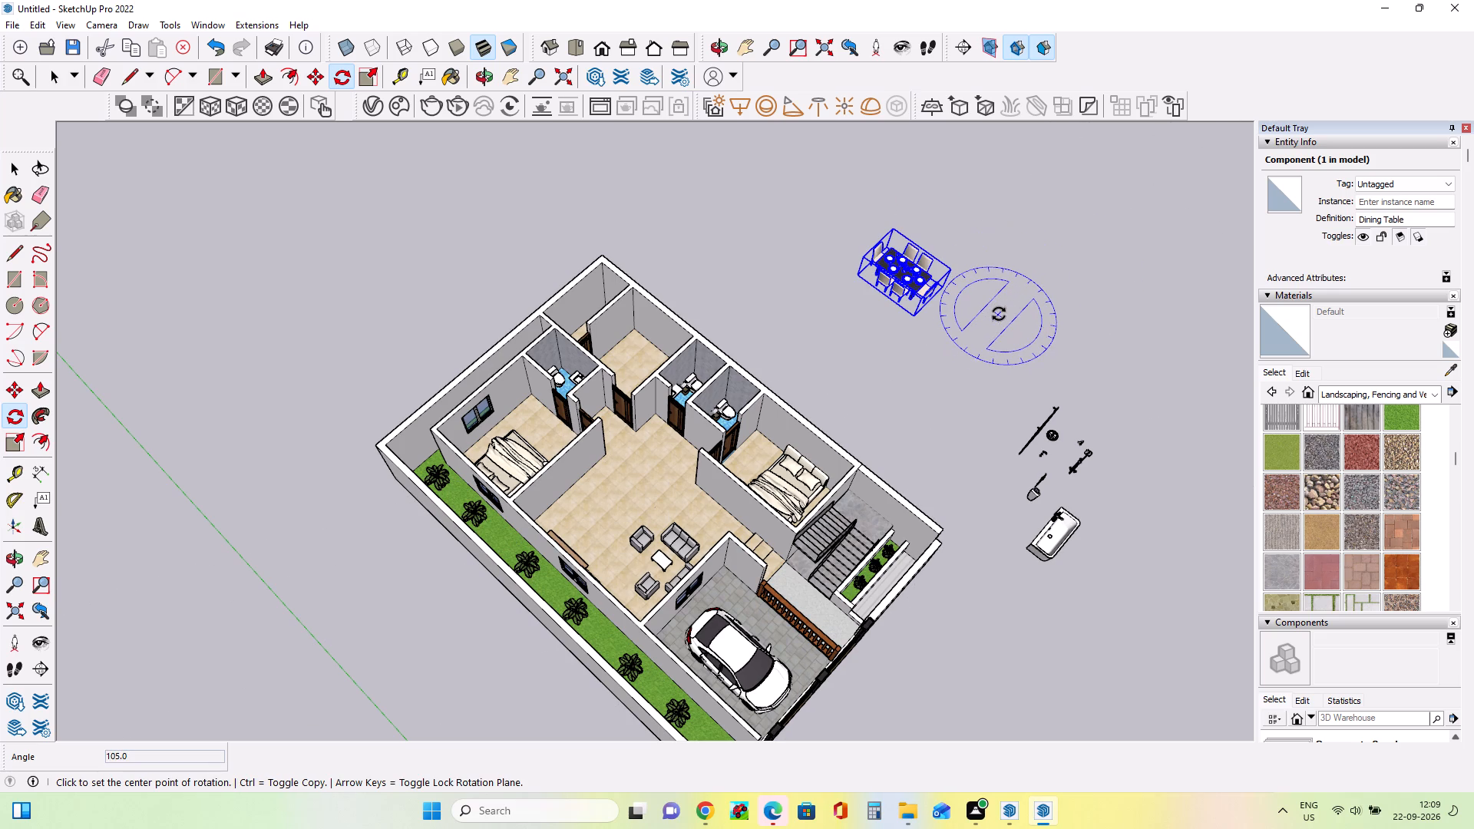
# Rotate the dining set 90° on the ground plane.
pyautogui.click(999, 314)
pyautogui.click(962, 364)
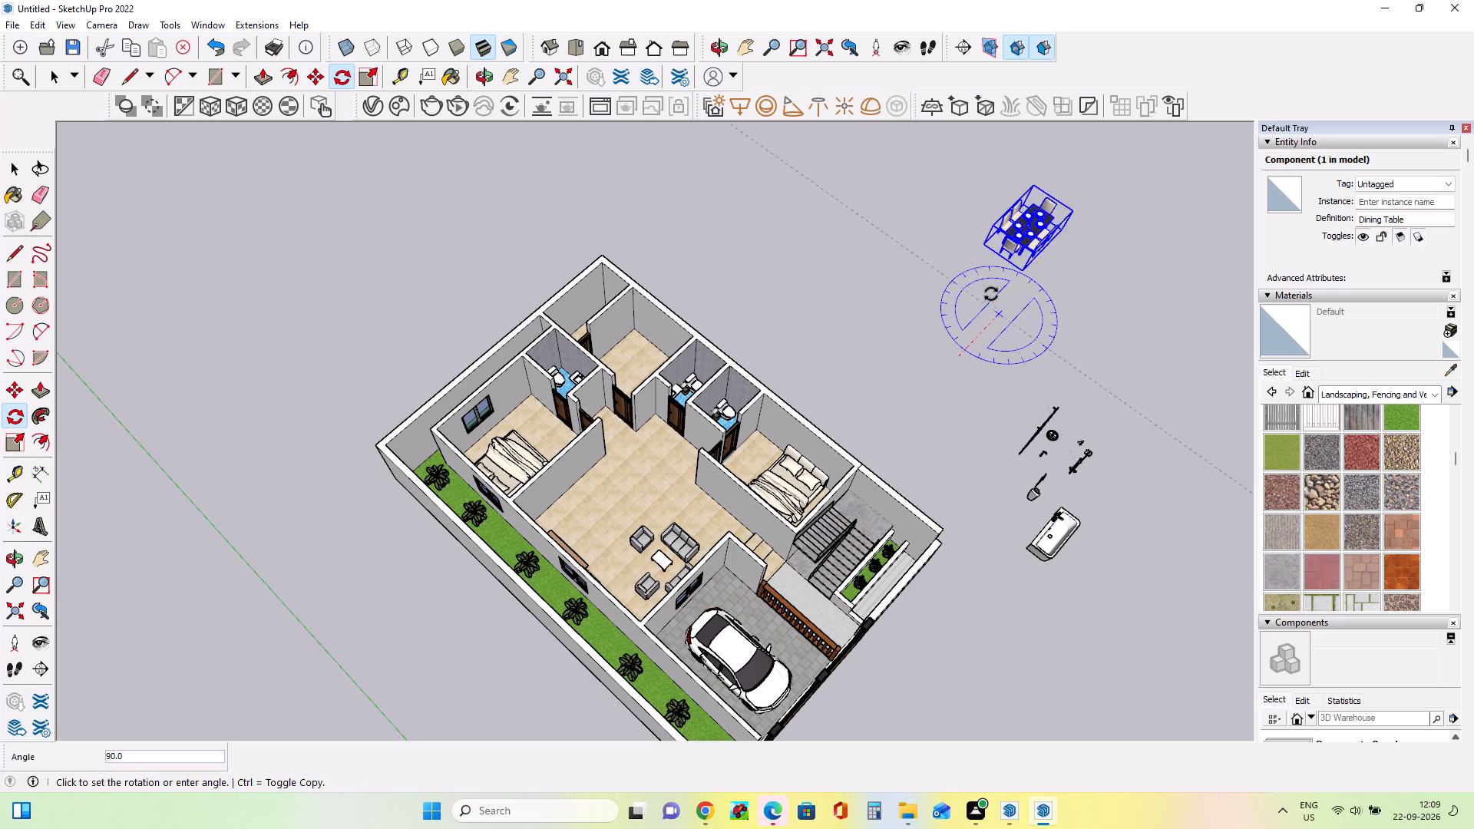
pyautogui.click(966, 295)
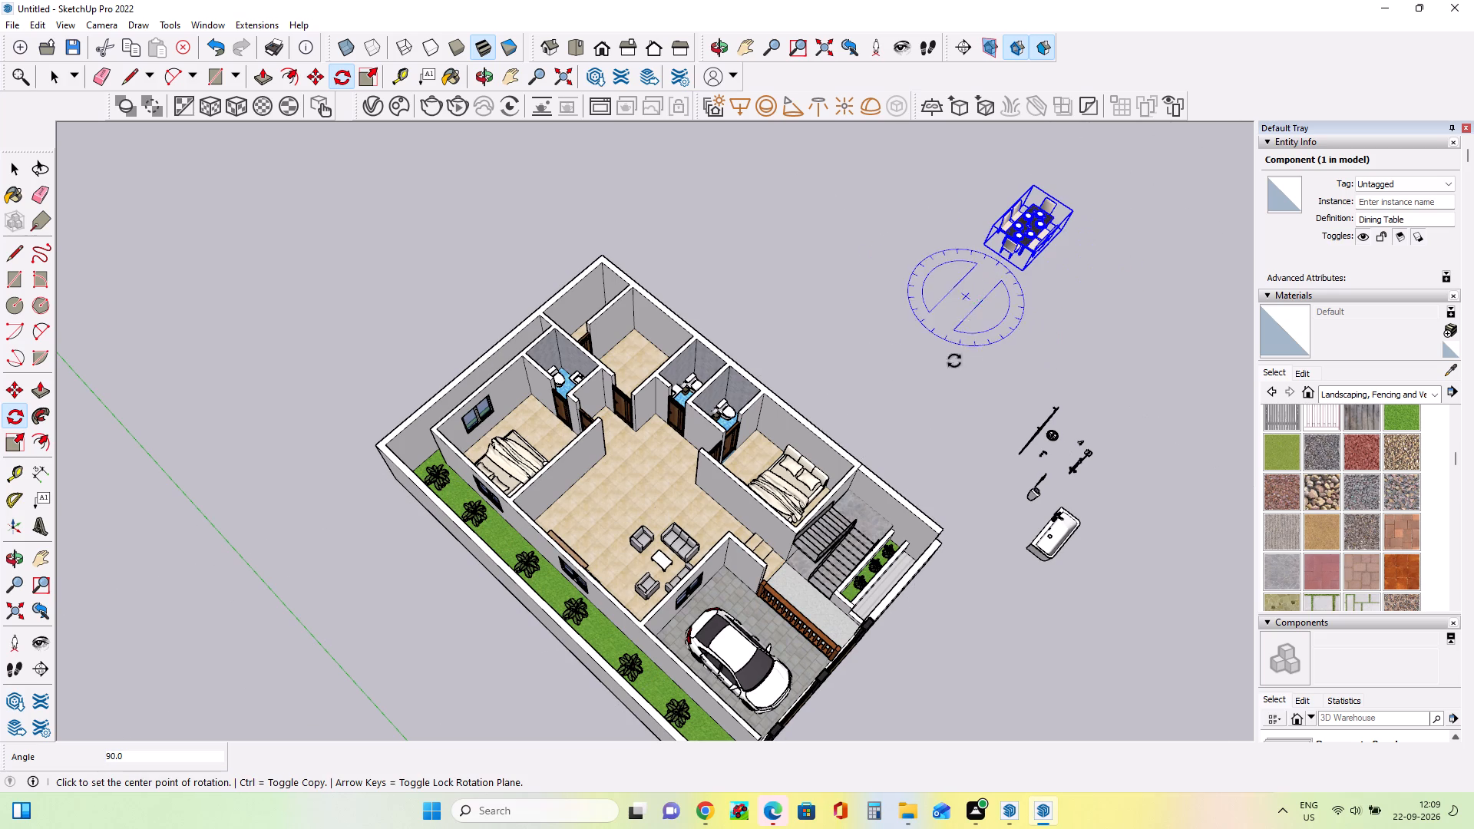
# Move the dining set about 65' 2" into the living hall, between the bedroom wall and the sofa set.
pyautogui.click(10, 385)
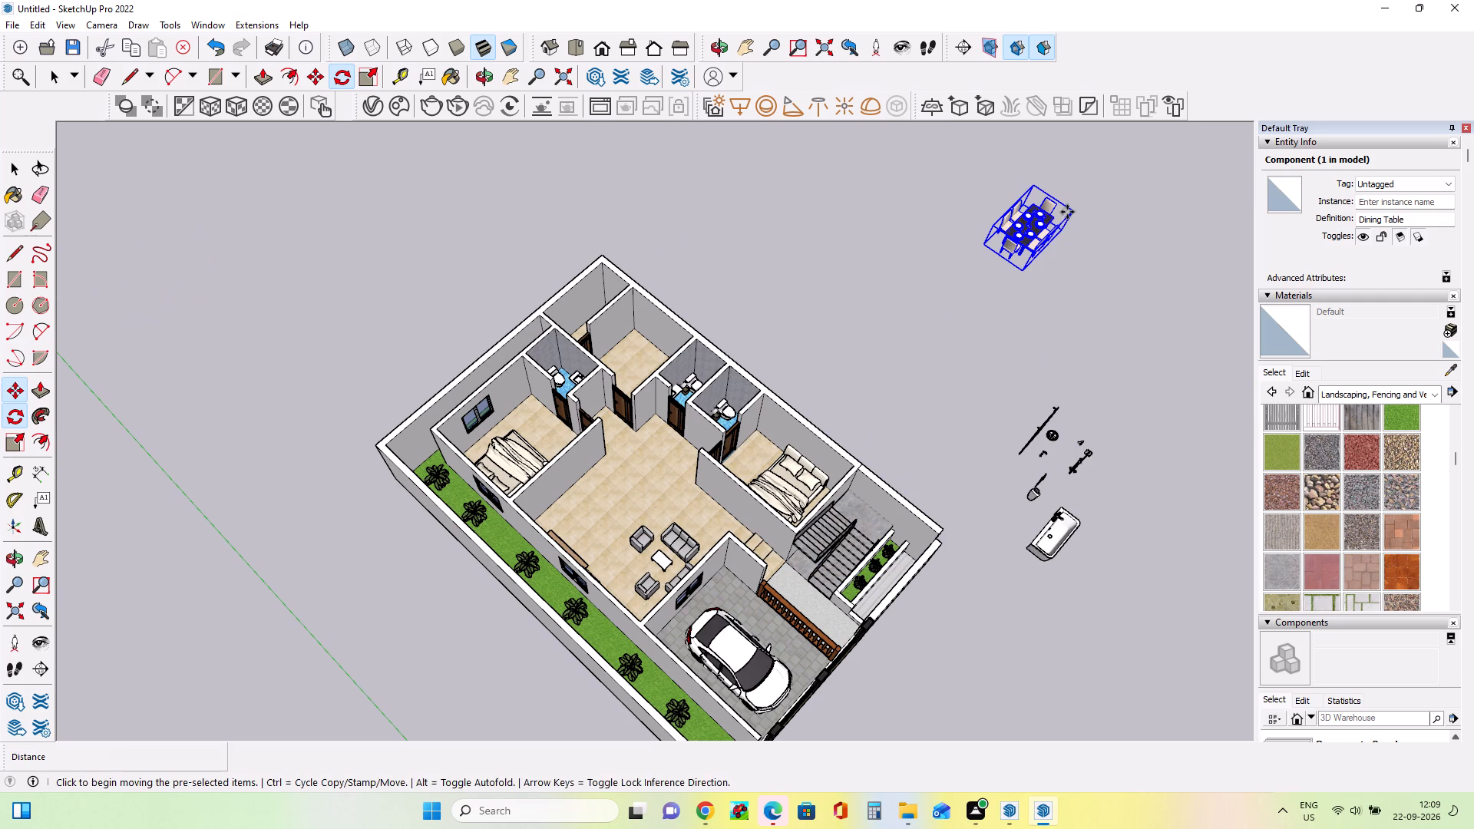
pyautogui.click(1024, 273)
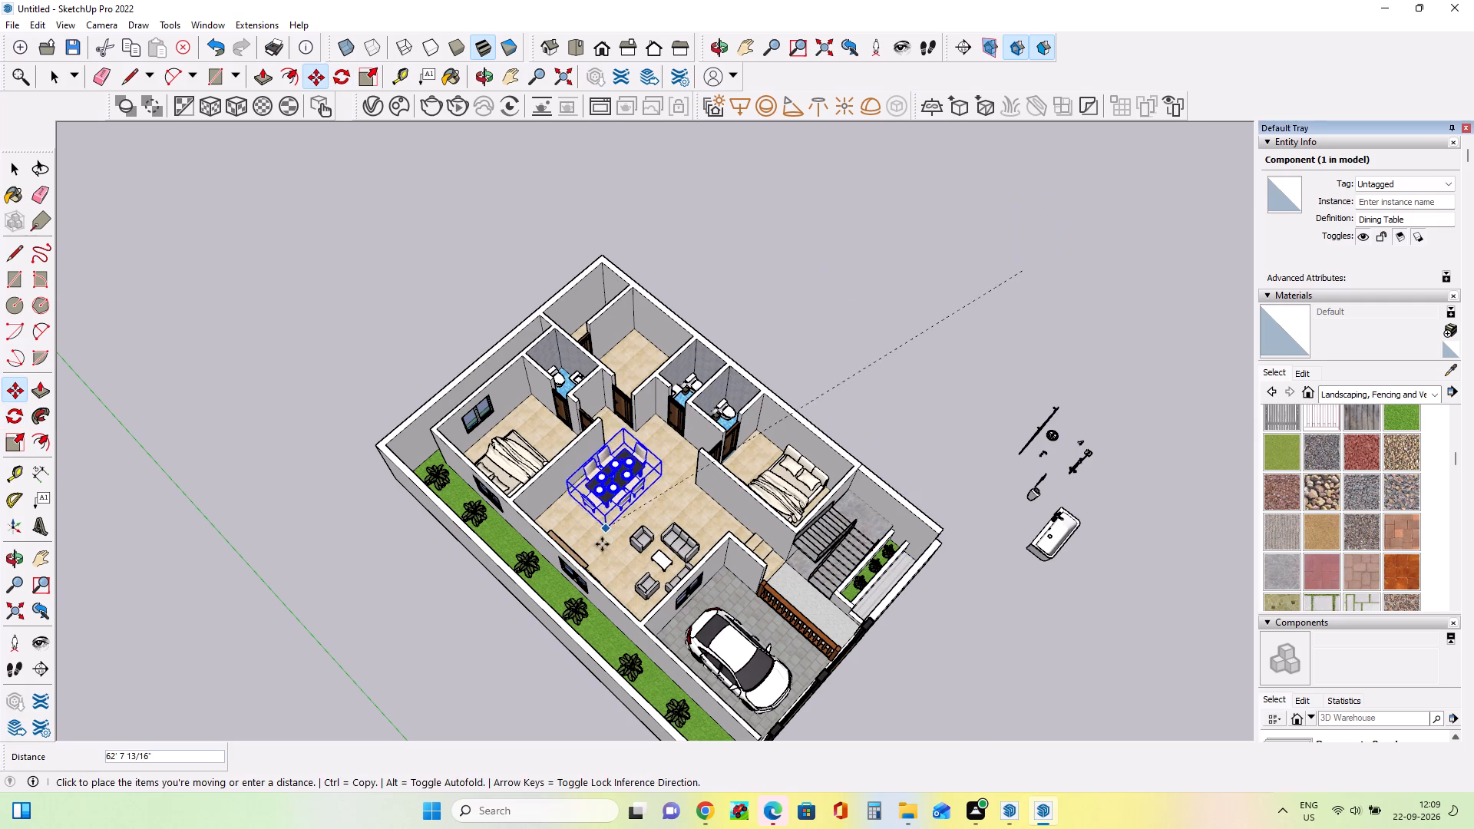
pyautogui.doubleClick(594, 550)
pyautogui.moveTo(762, 516); pyautogui.dragTo(726, 520, button='middle')
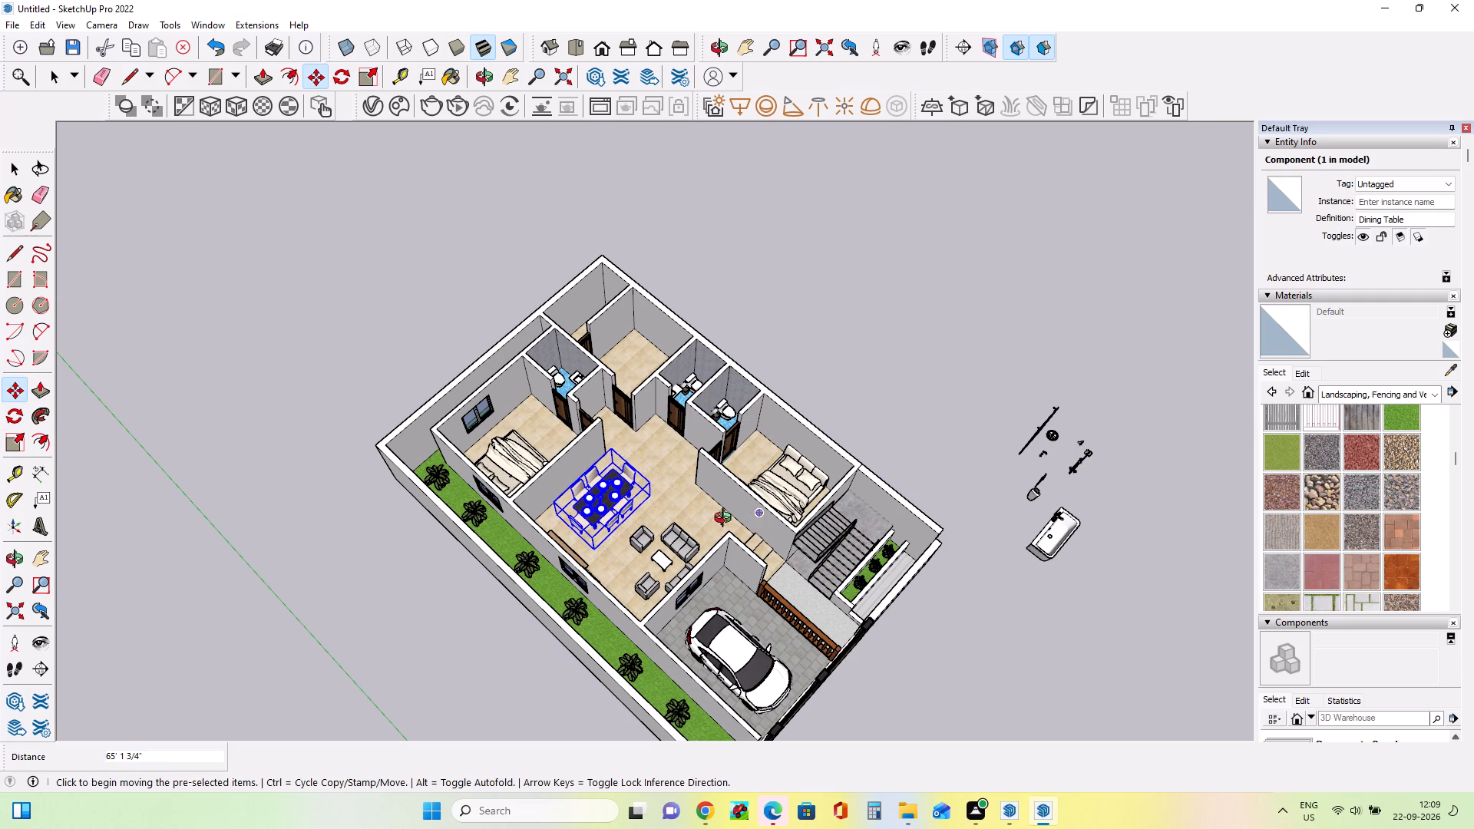
pyautogui.moveTo(726, 520); pyautogui.dragTo(583, 527, button='middle')
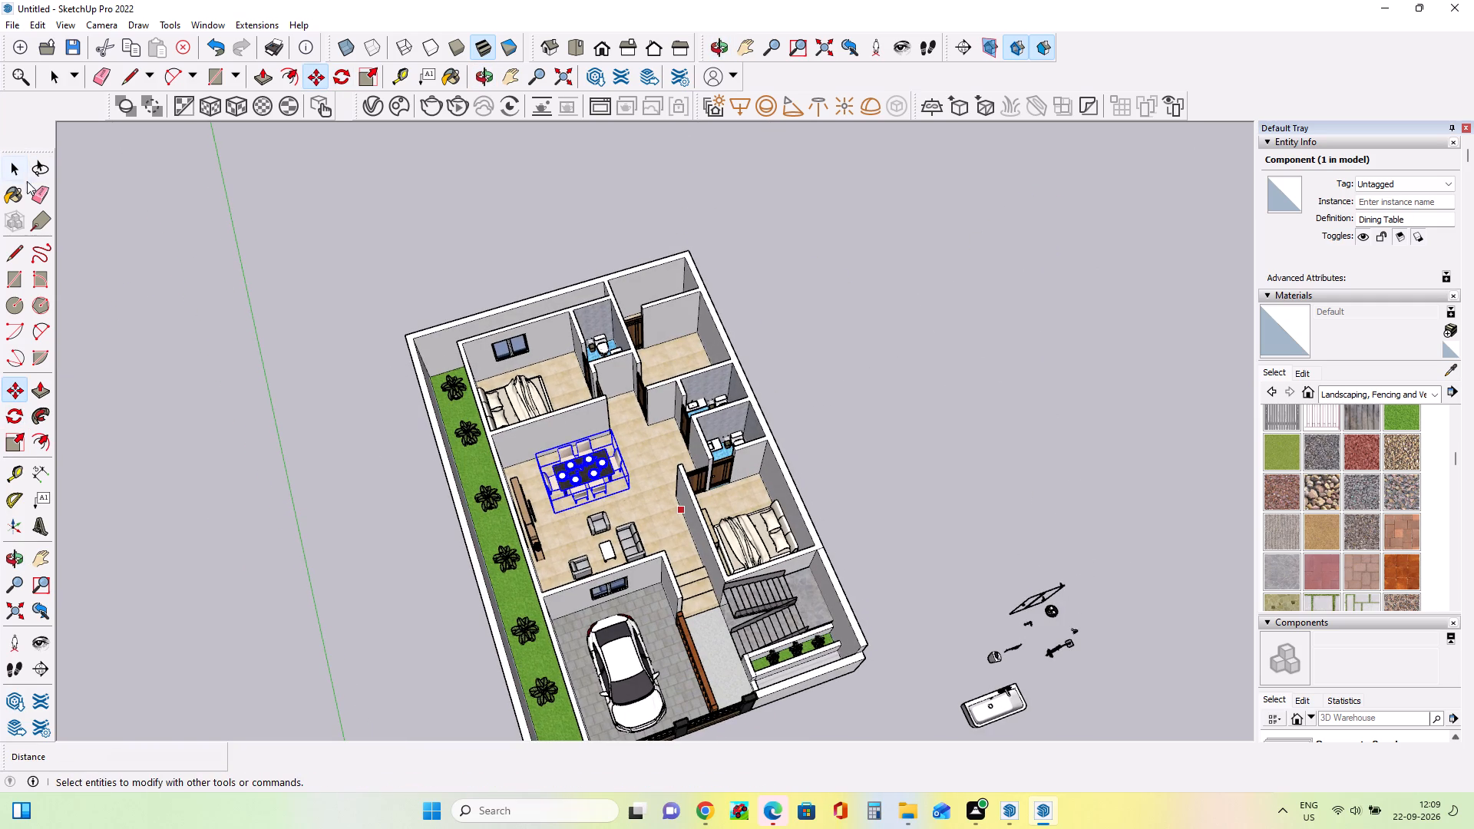
# Delete the leftover bathtub and loose bathroom fittings lying outside the house.
pyautogui.click(16, 180)
pyautogui.click(301, 229)
pyautogui.moveTo(367, 320); pyautogui.dragTo(470, 398, button='middle')
pyautogui.scroll(-2, 469, 398)
pyautogui.scroll(3, 583, 589)
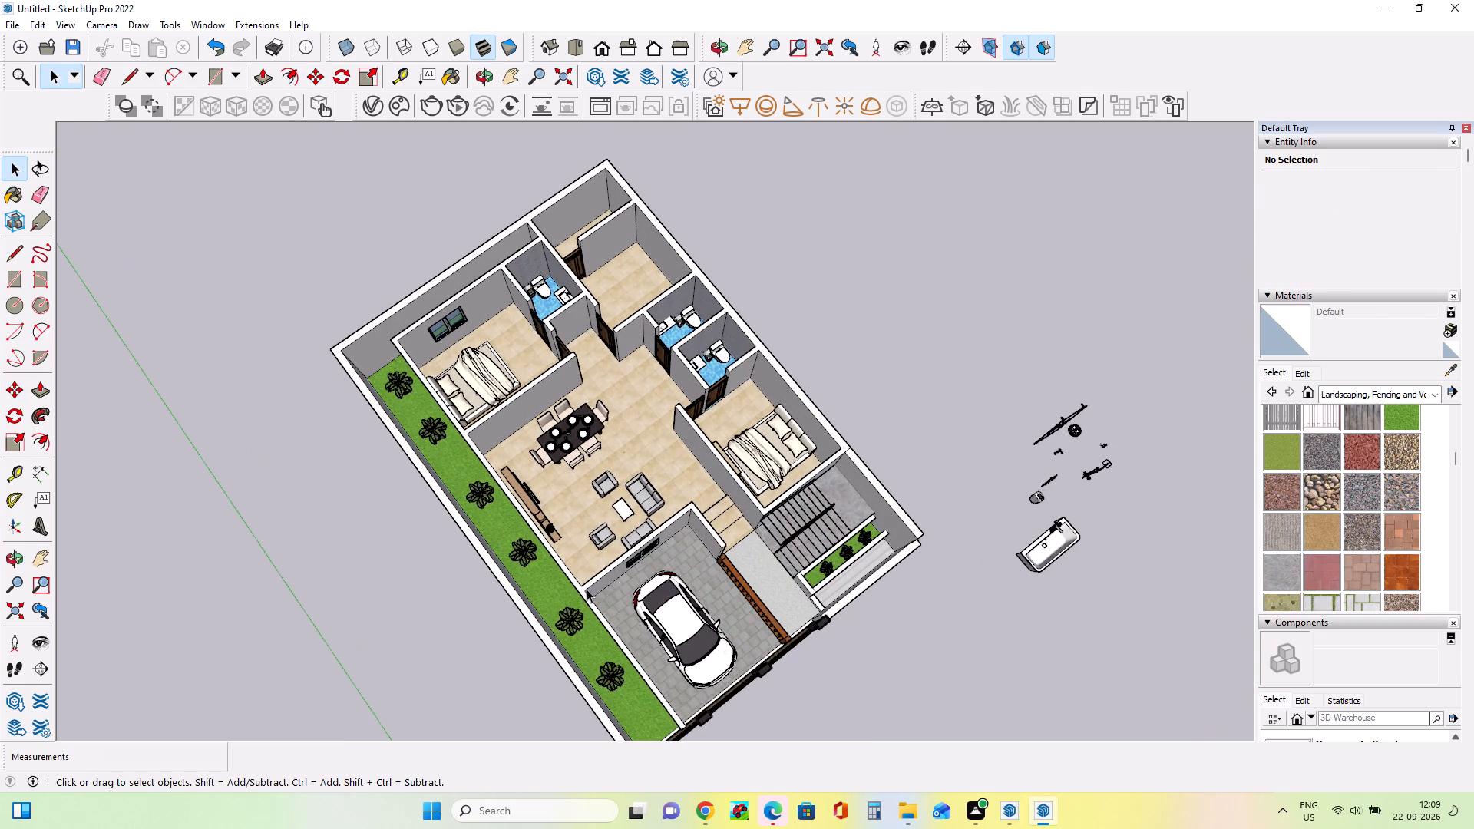
pyautogui.moveTo(1164, 372); pyautogui.dragTo(1010, 588)
pyautogui.press('Delete')
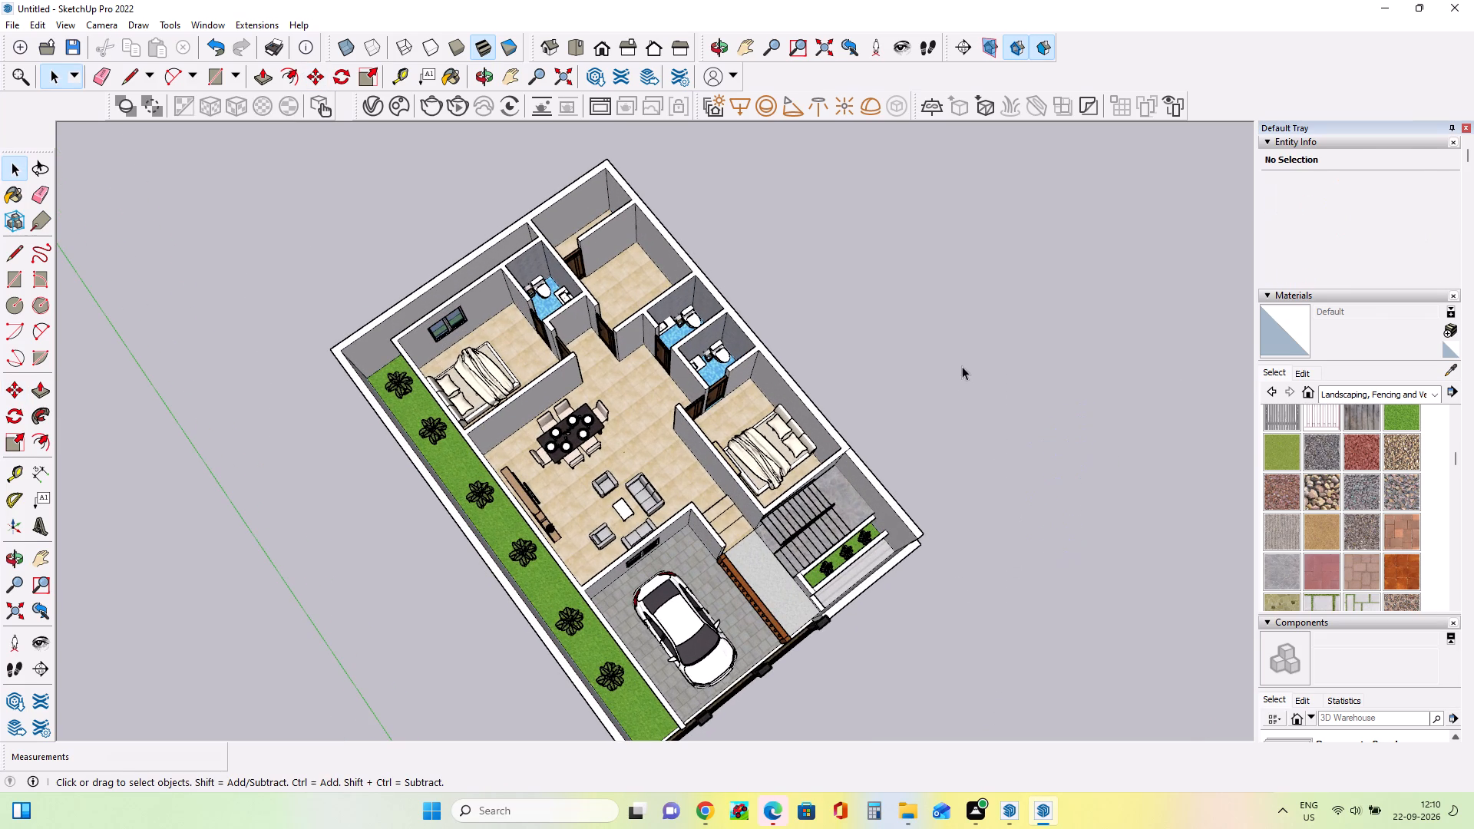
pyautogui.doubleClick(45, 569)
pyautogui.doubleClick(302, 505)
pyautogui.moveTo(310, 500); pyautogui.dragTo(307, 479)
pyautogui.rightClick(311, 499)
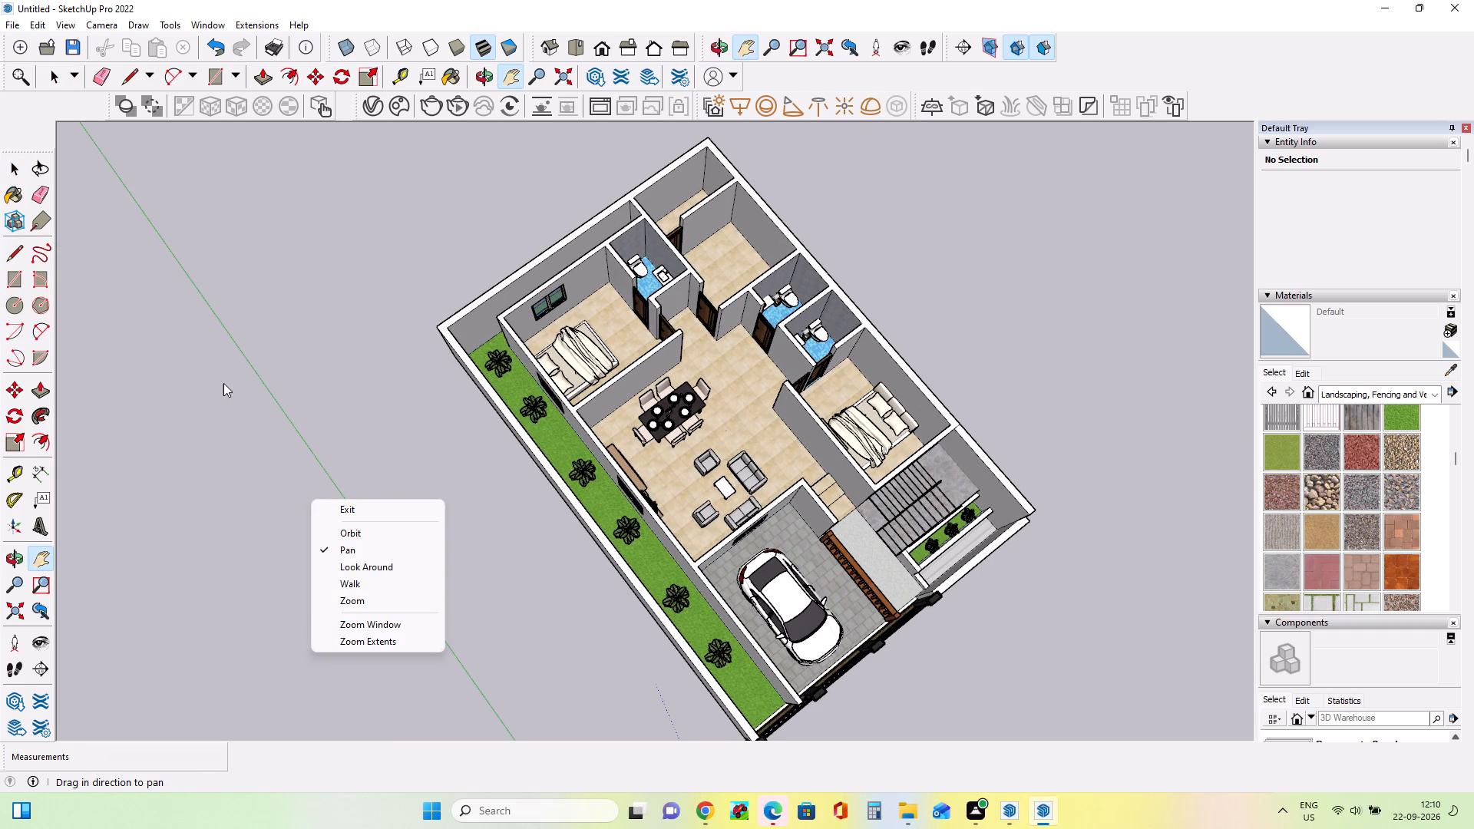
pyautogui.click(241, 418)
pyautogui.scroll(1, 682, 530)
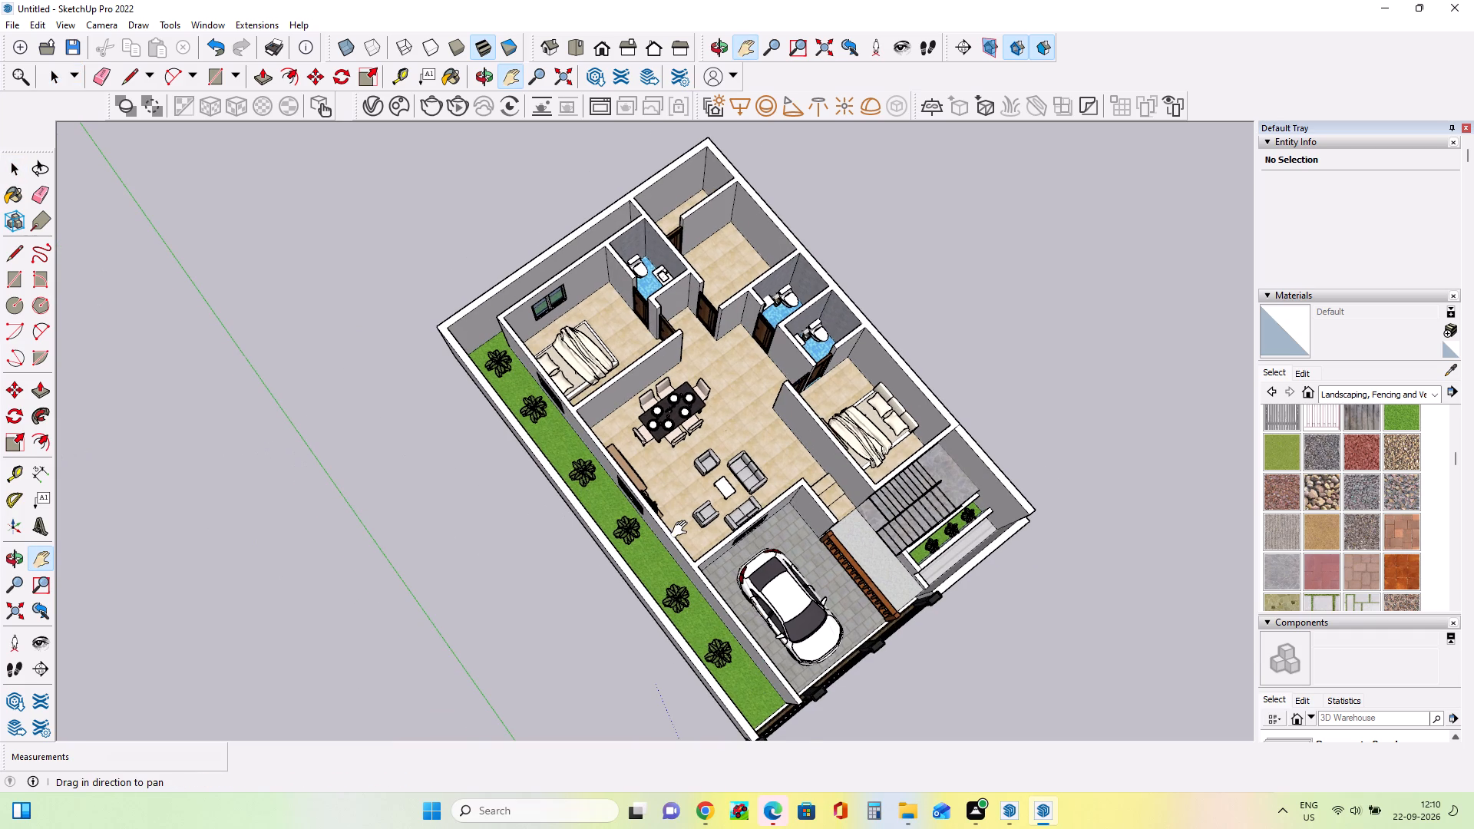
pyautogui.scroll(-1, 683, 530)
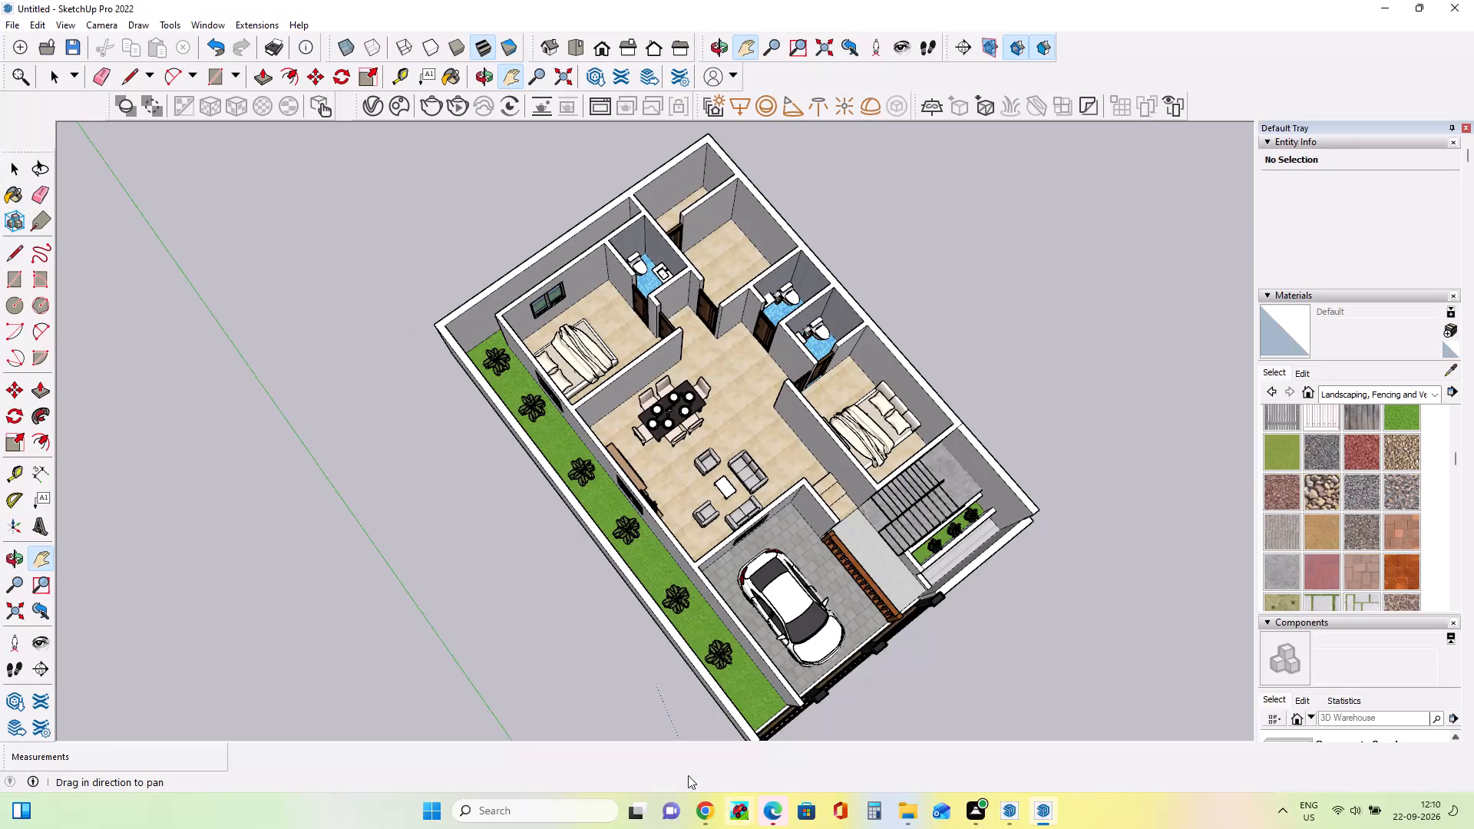
# Switch to the 3D Warehouse page in Chrome and search the models for "kitchen".
pyautogui.click(697, 819)
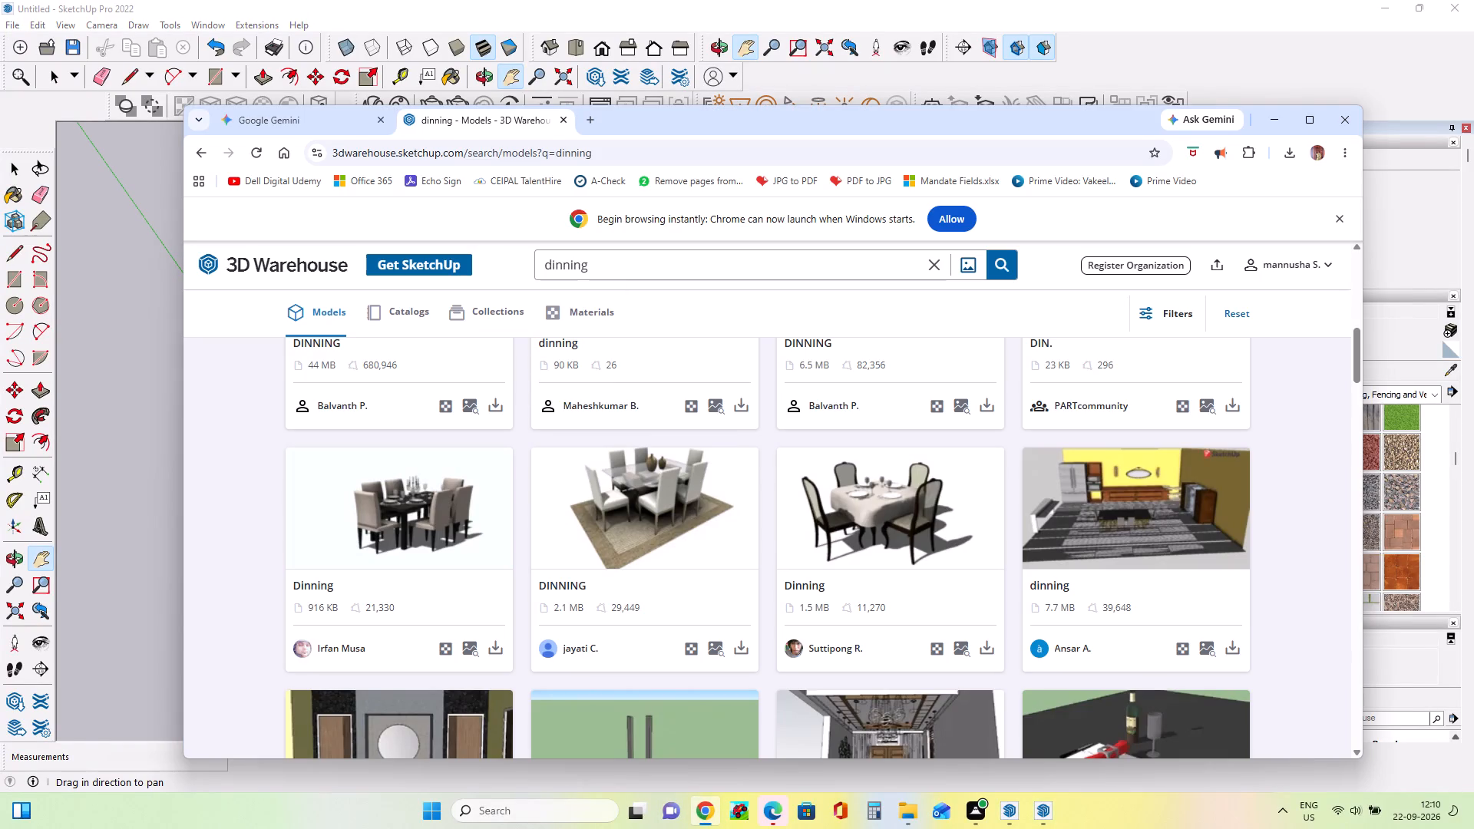
pyautogui.click(617, 267)
pyautogui.press('BackSpace')
pyautogui.press('BackSpace')
pyautogui.press('BackSpace')
pyautogui.press('BackSpace')
pyautogui.press('BackSpace')
pyautogui.press('BackSpace')
pyautogui.press('BackSpace')
pyautogui.press('BackSpace')
pyautogui.press('BackSpace')
pyautogui.press('BackSpace')
pyautogui.press('BackSpace')
pyautogui.press('BackSpace')
pyautogui.press('BackSpace')
pyautogui.write('kitchen')
pyautogui.press('Return')
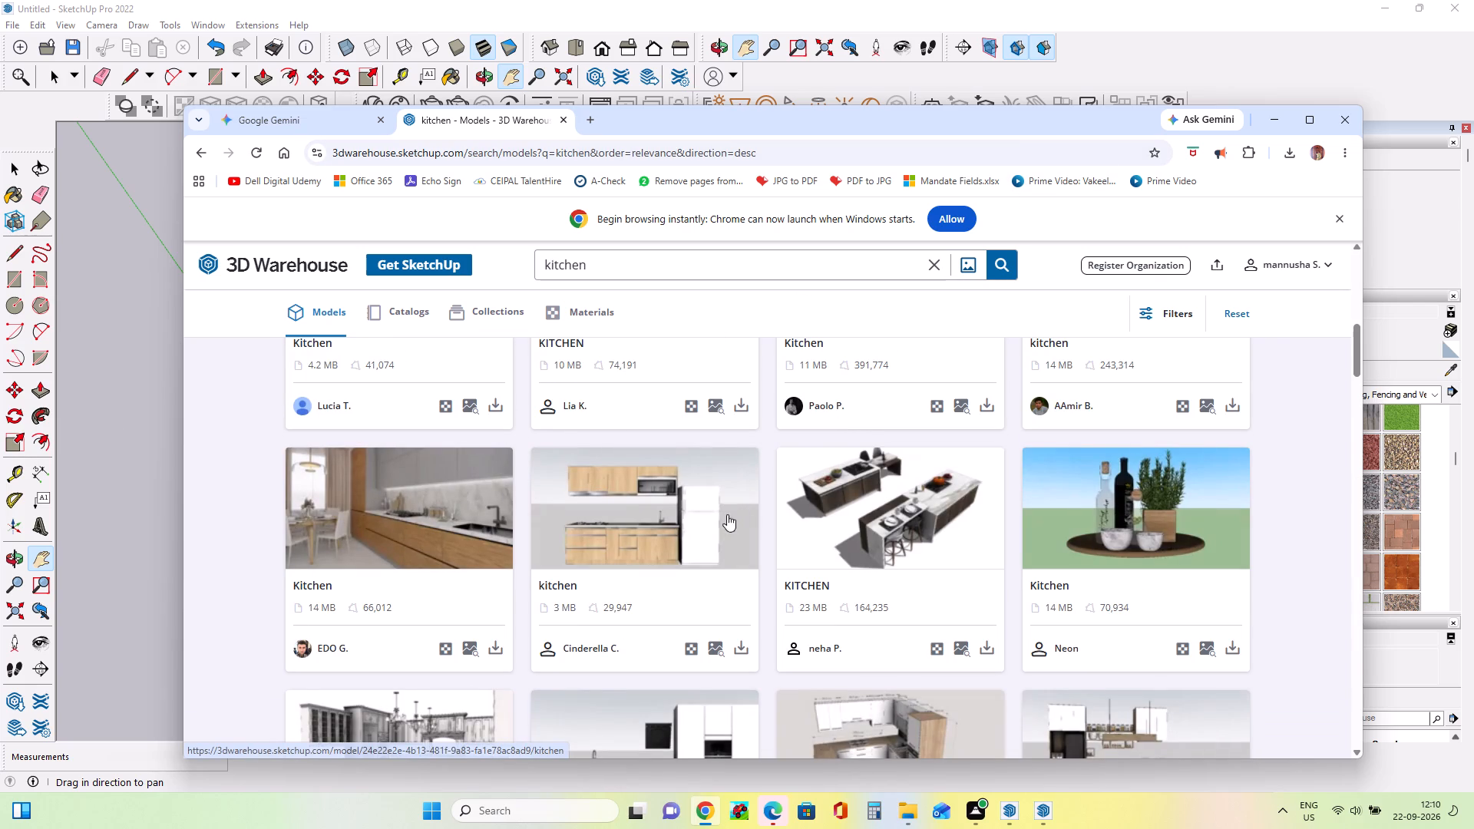
# Find the white L-shaped kitchen with wall cabinets (4.2 MB) among the results and download it as a SketchUp file.
pyautogui.scroll(-1, 719, 514)
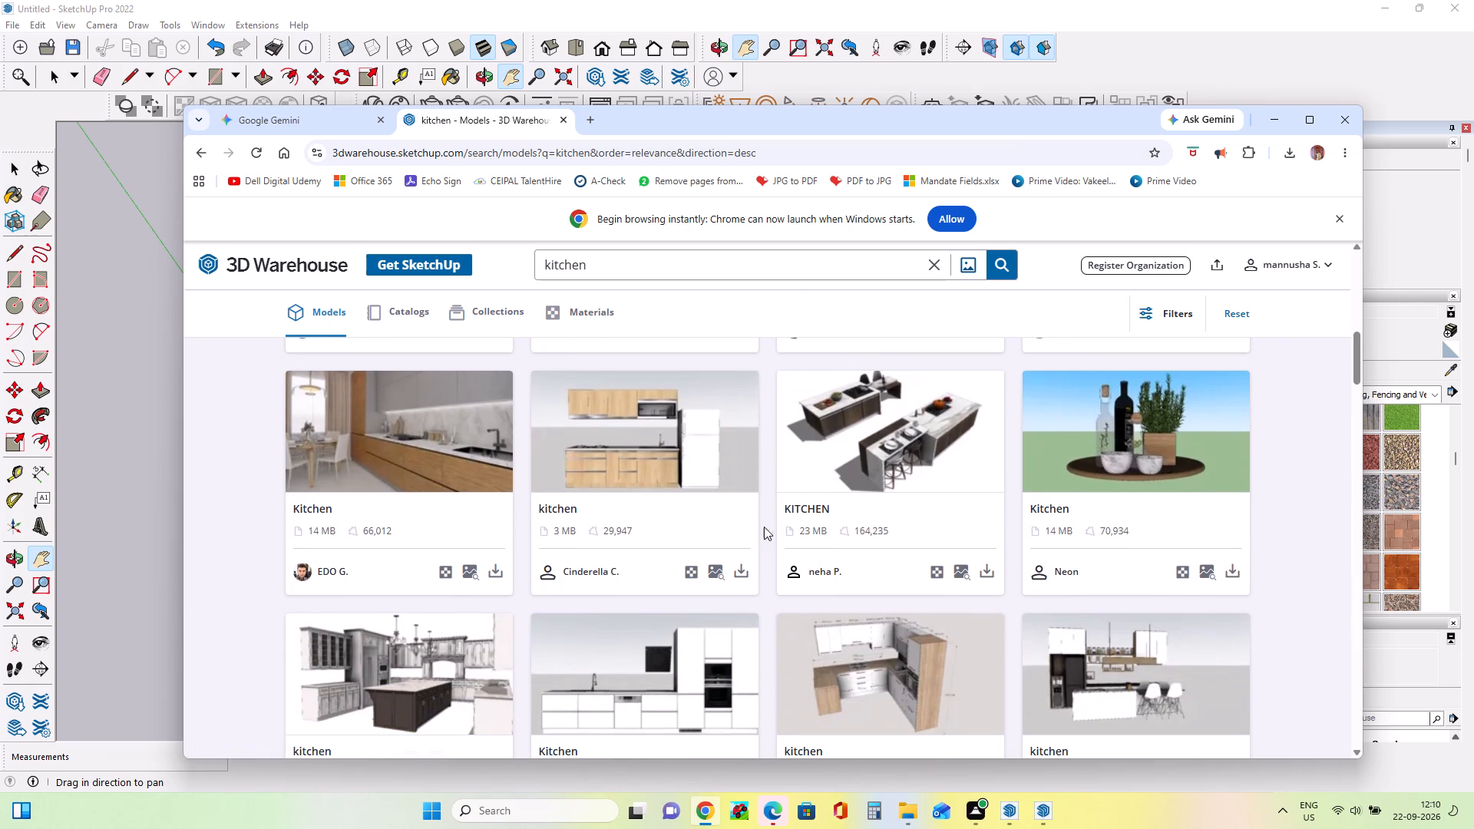
pyautogui.scroll(-1, 802, 533)
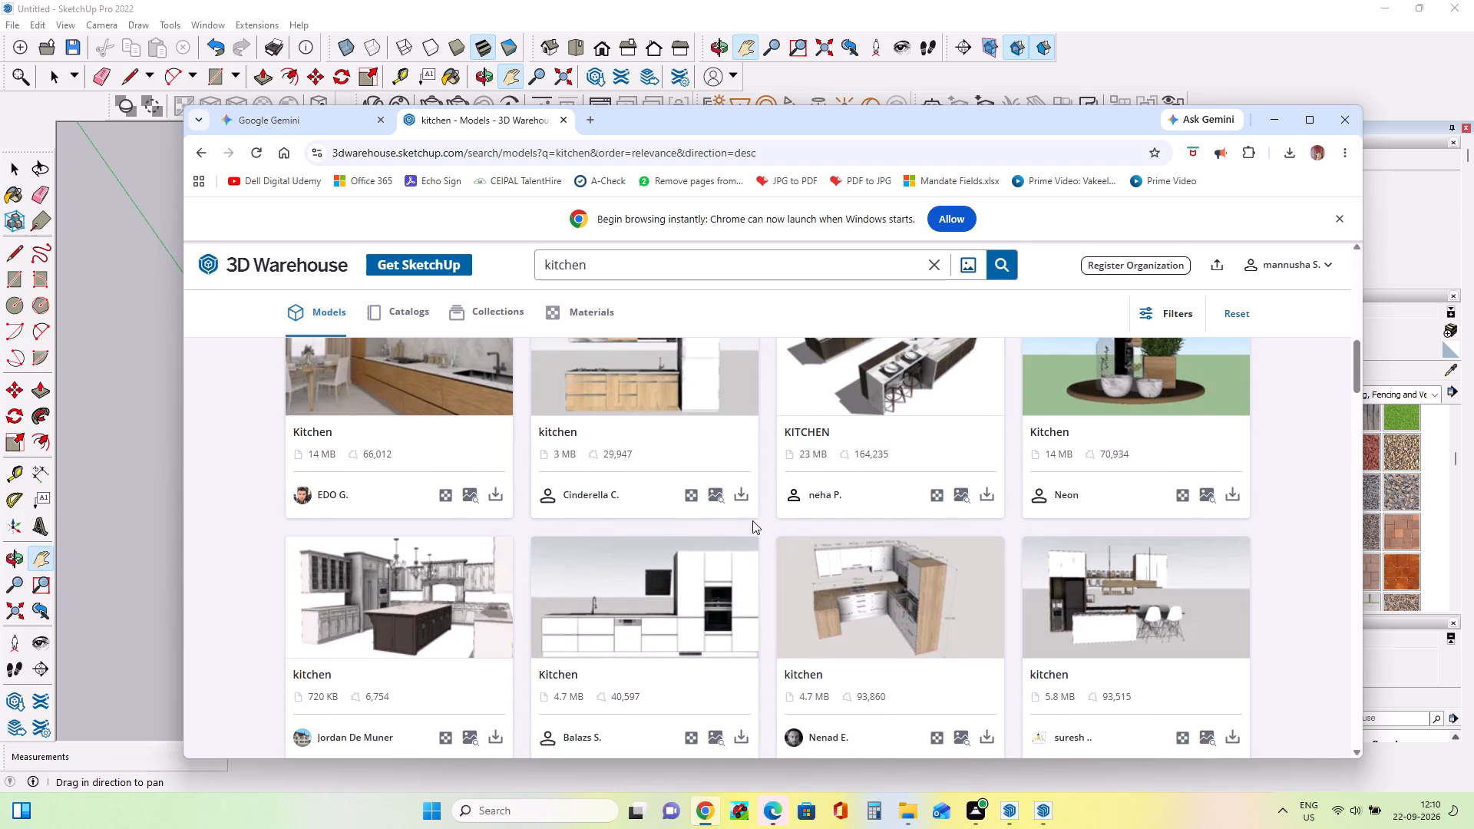
pyautogui.scroll(-3, 753, 518)
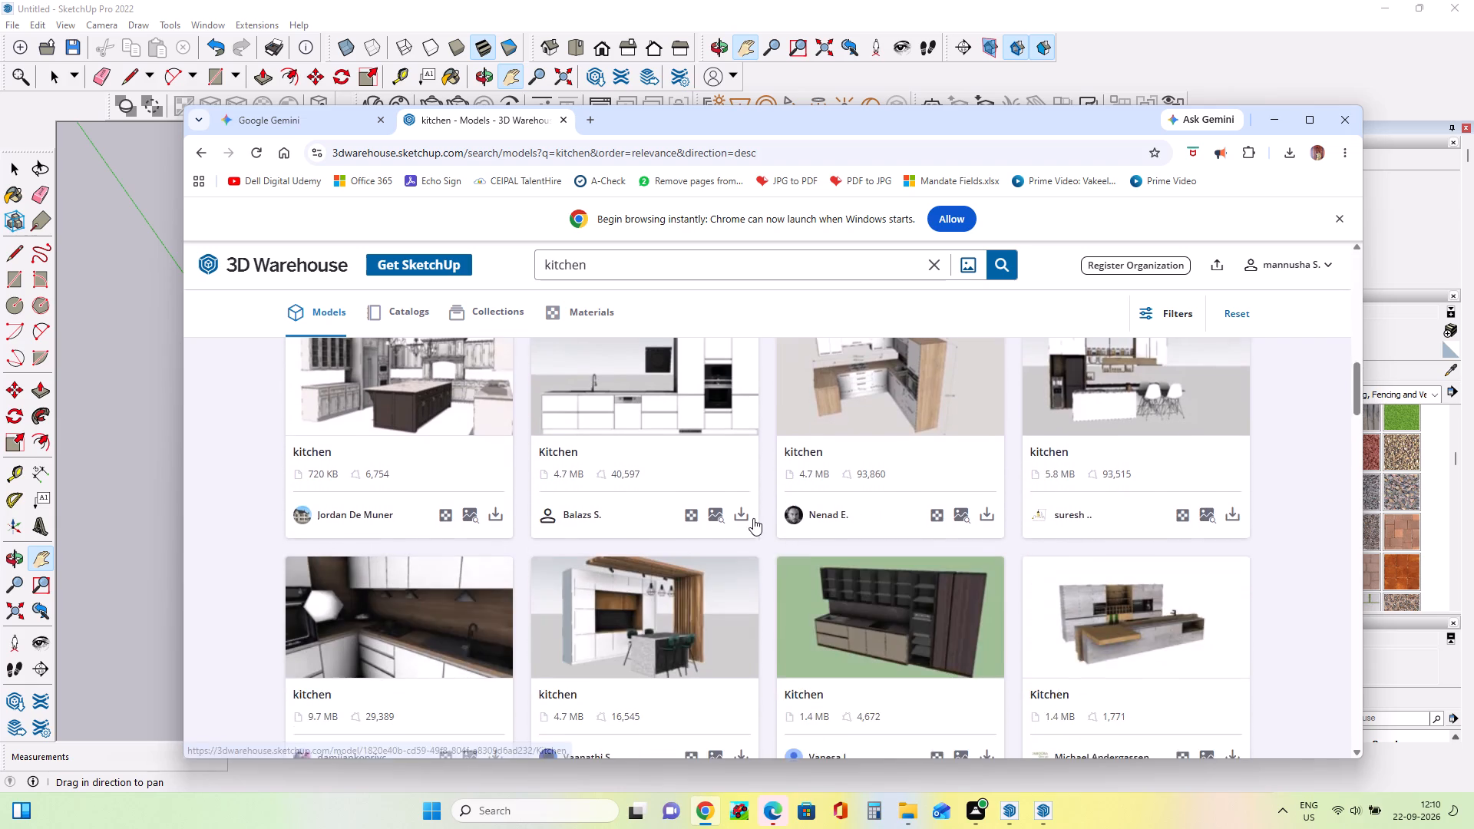
pyautogui.scroll(-5, 754, 518)
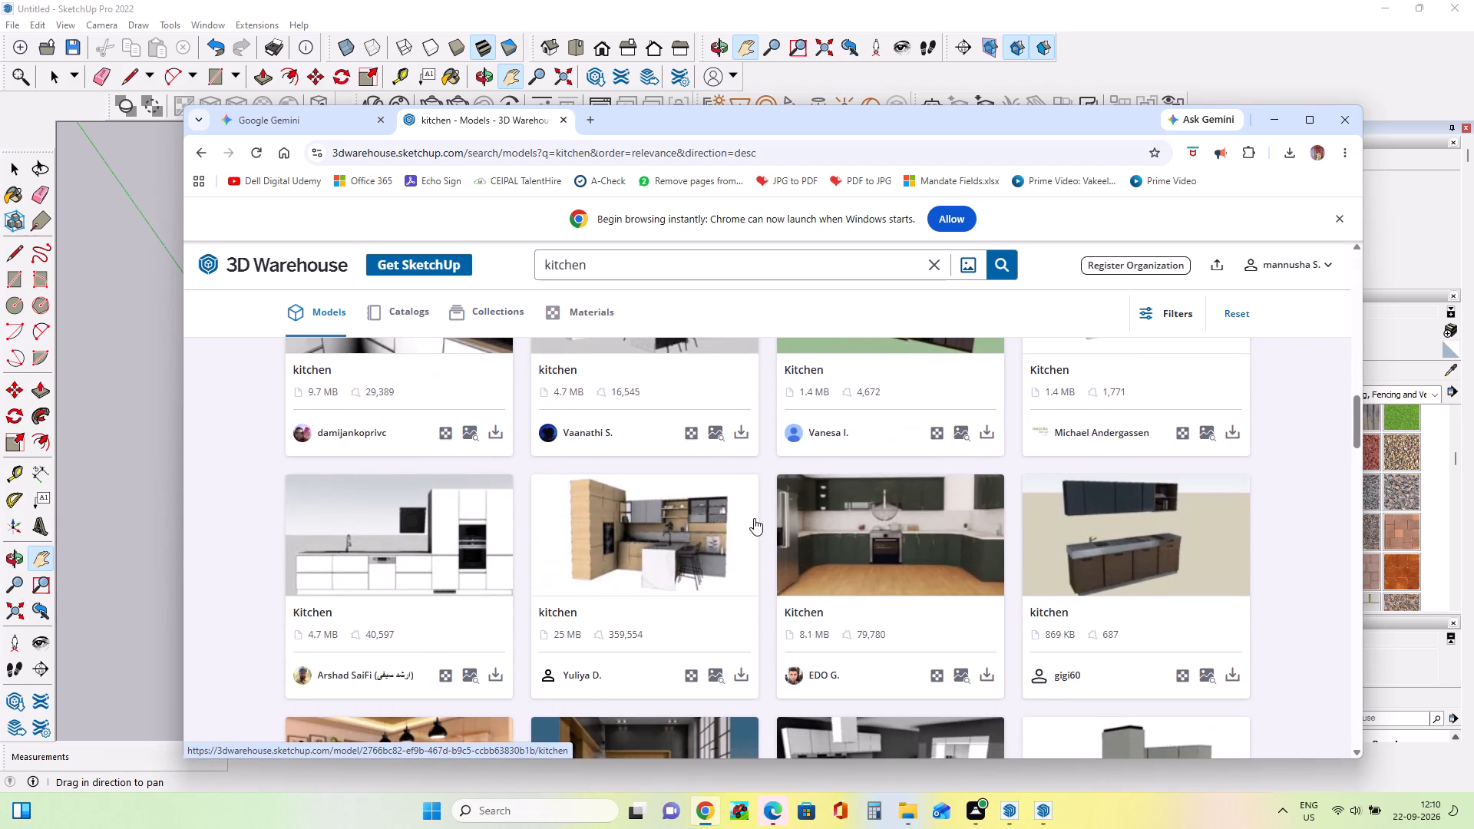
pyautogui.scroll(-5, 754, 517)
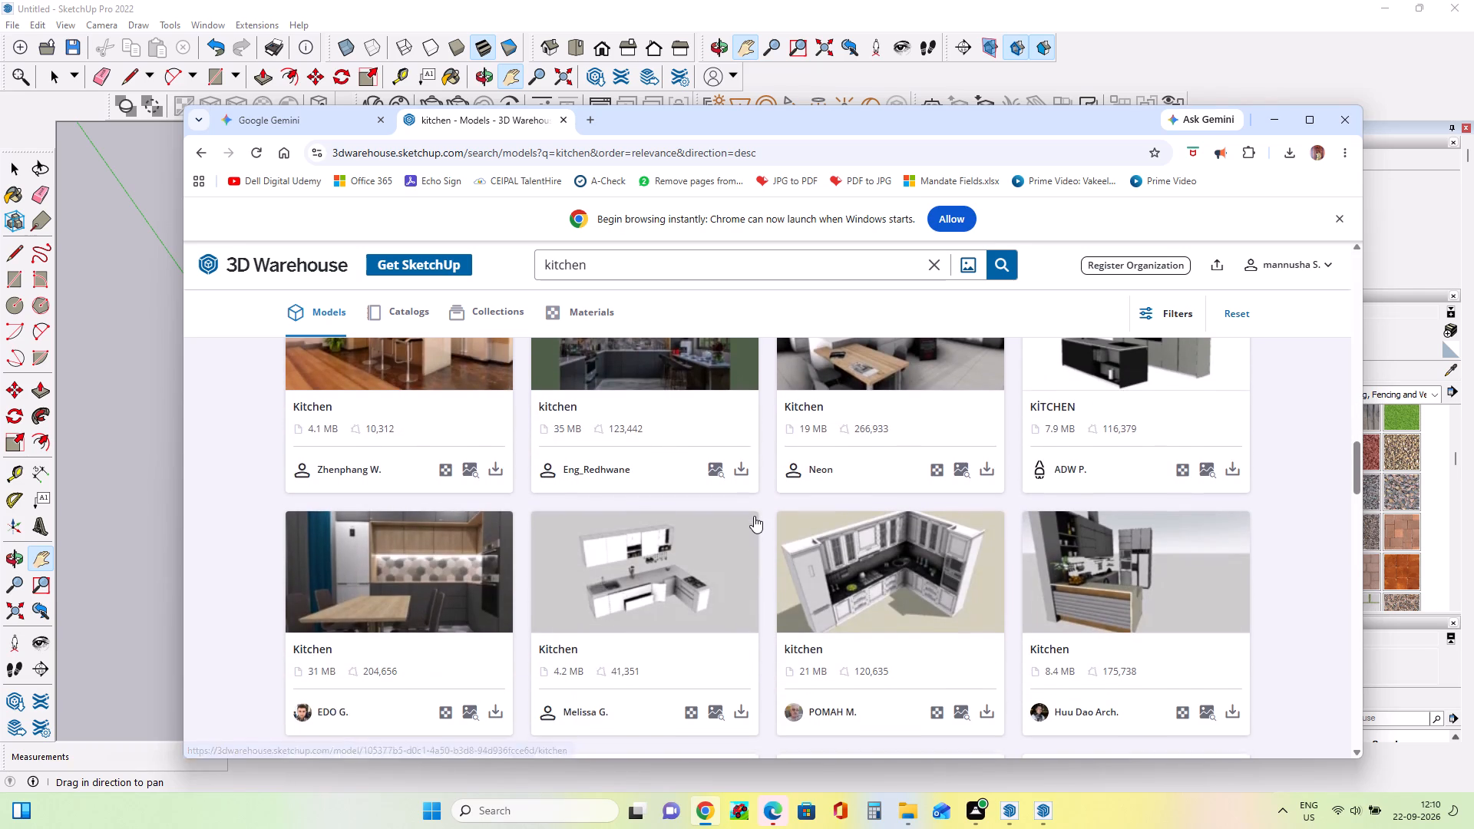
pyautogui.scroll(-1, 745, 603)
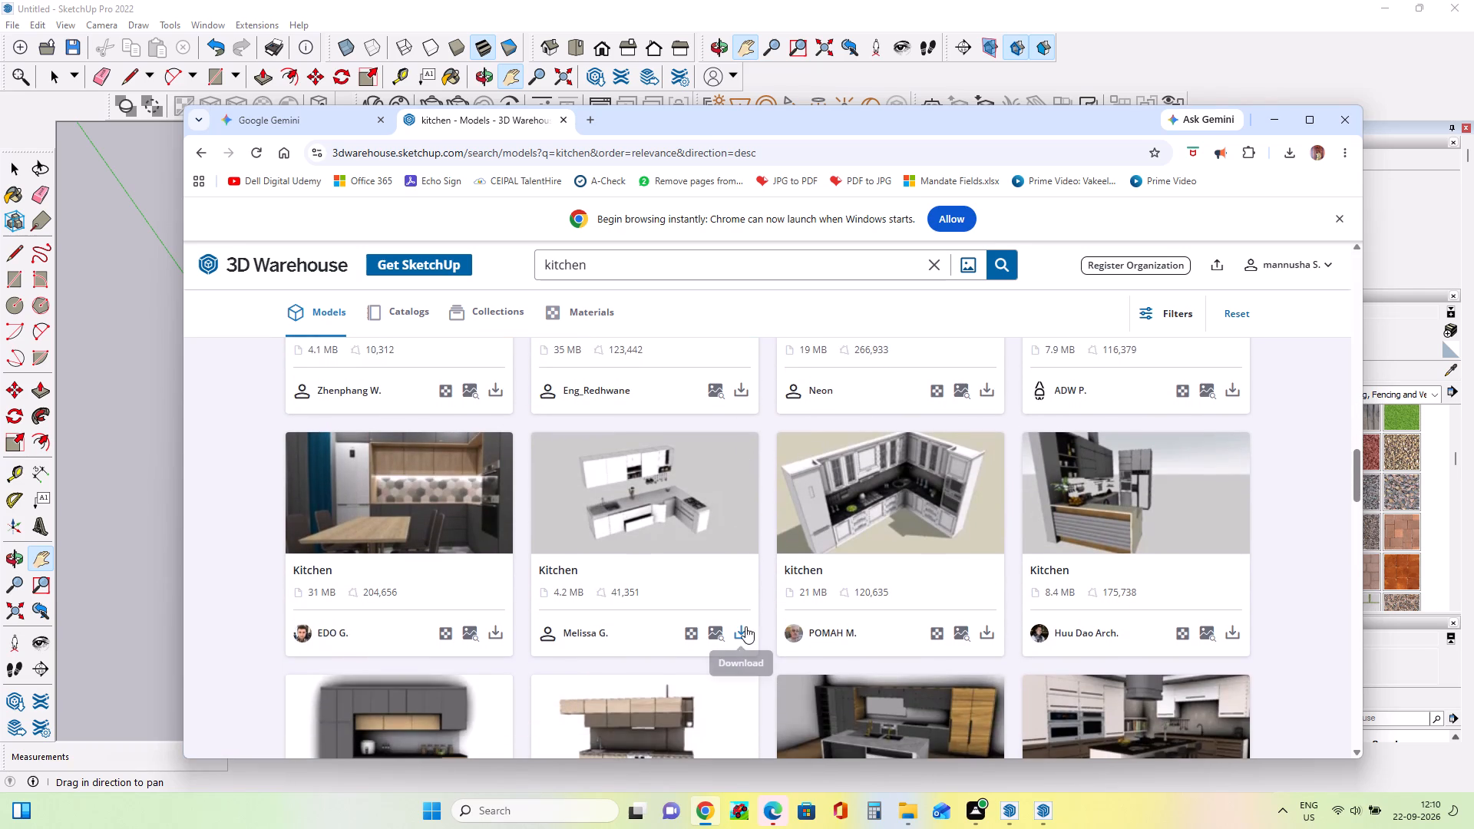
pyautogui.click(738, 637)
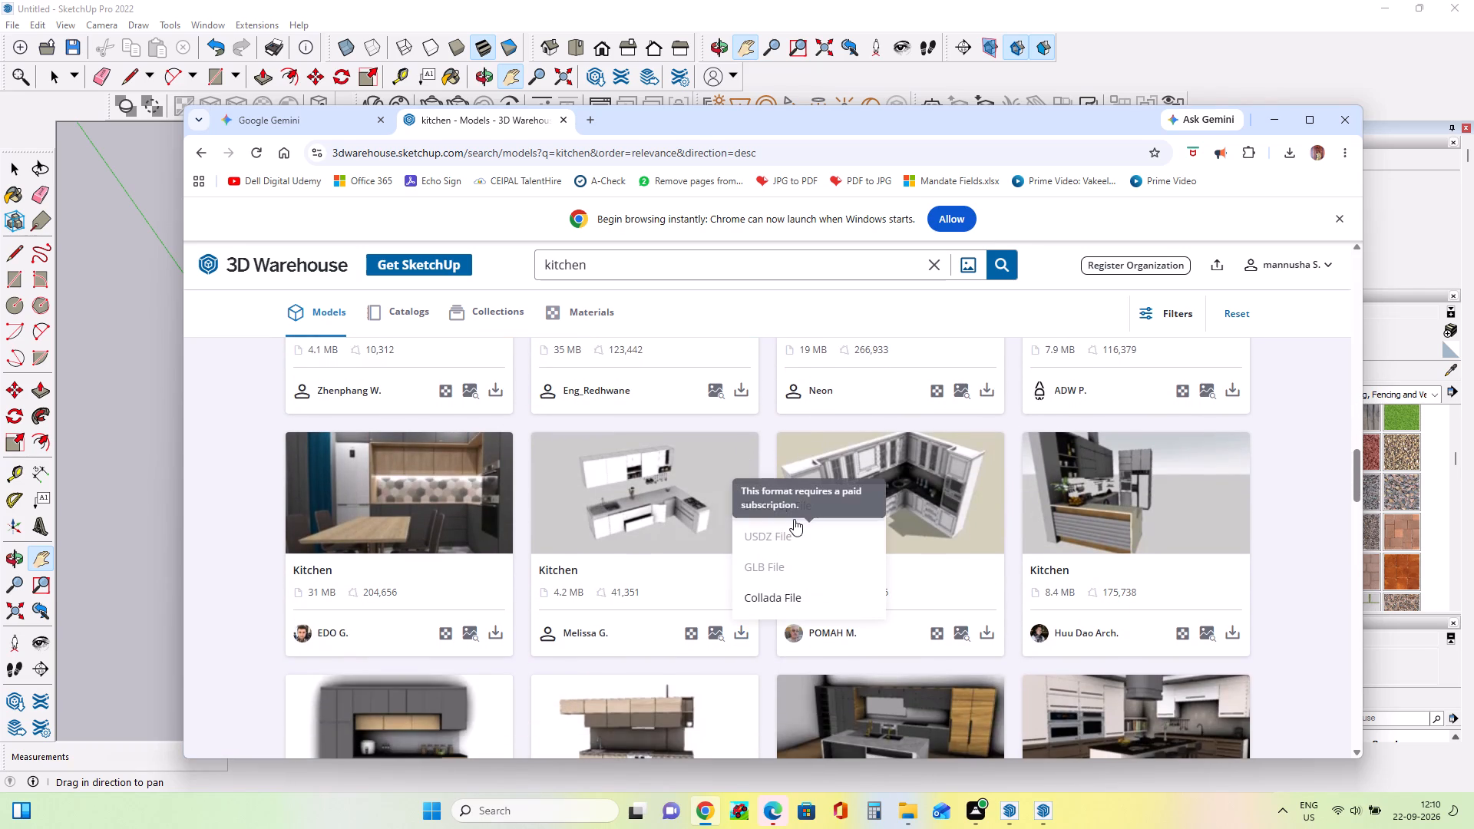
pyautogui.doubleClick(794, 519)
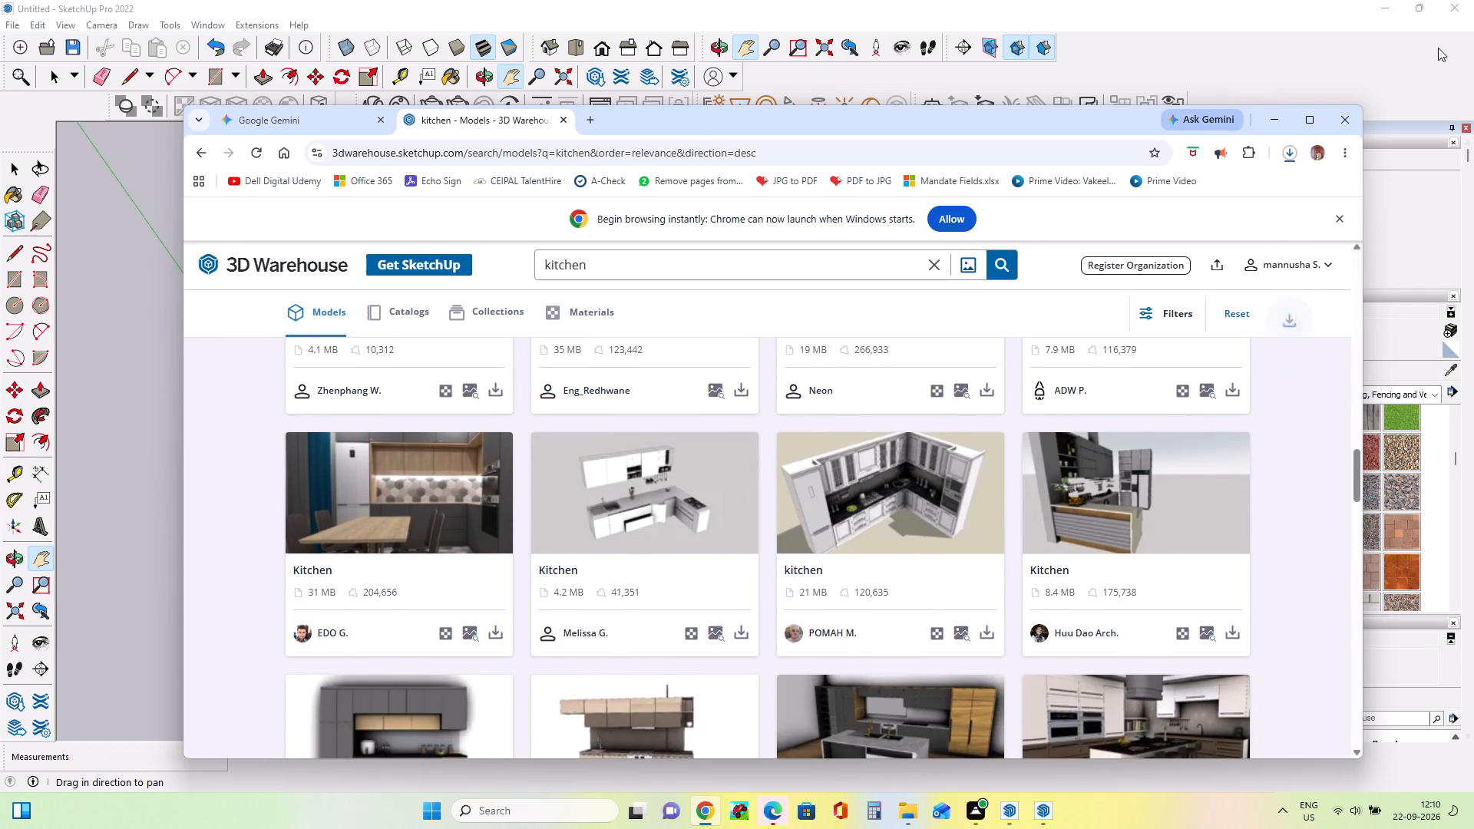
# Return to SketchUp and import the Kitchen+with+cabinets file from Downloads.
pyautogui.click(1277, 124)
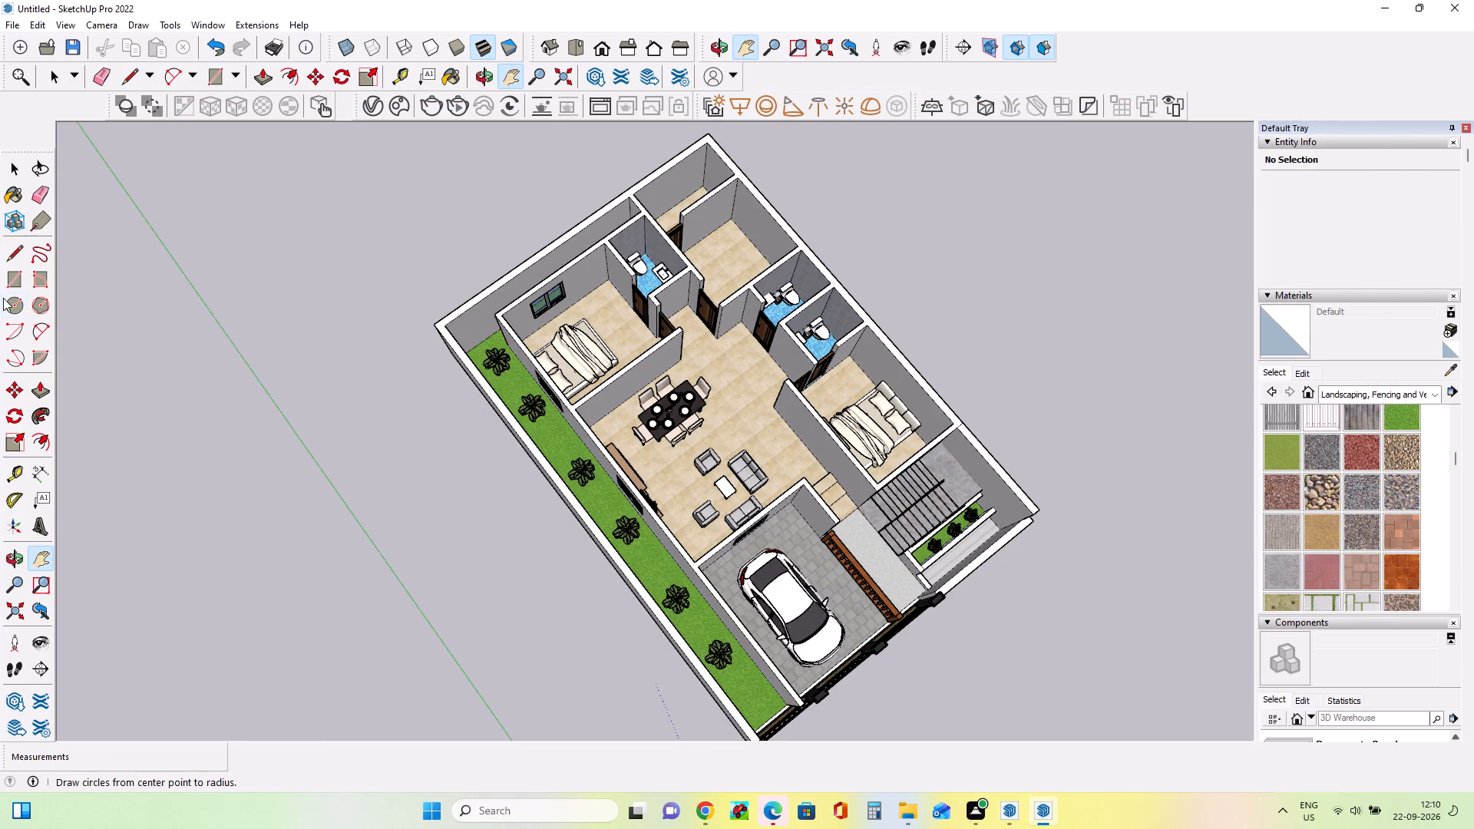
pyautogui.click(9, 25)
pyautogui.click(133, 291)
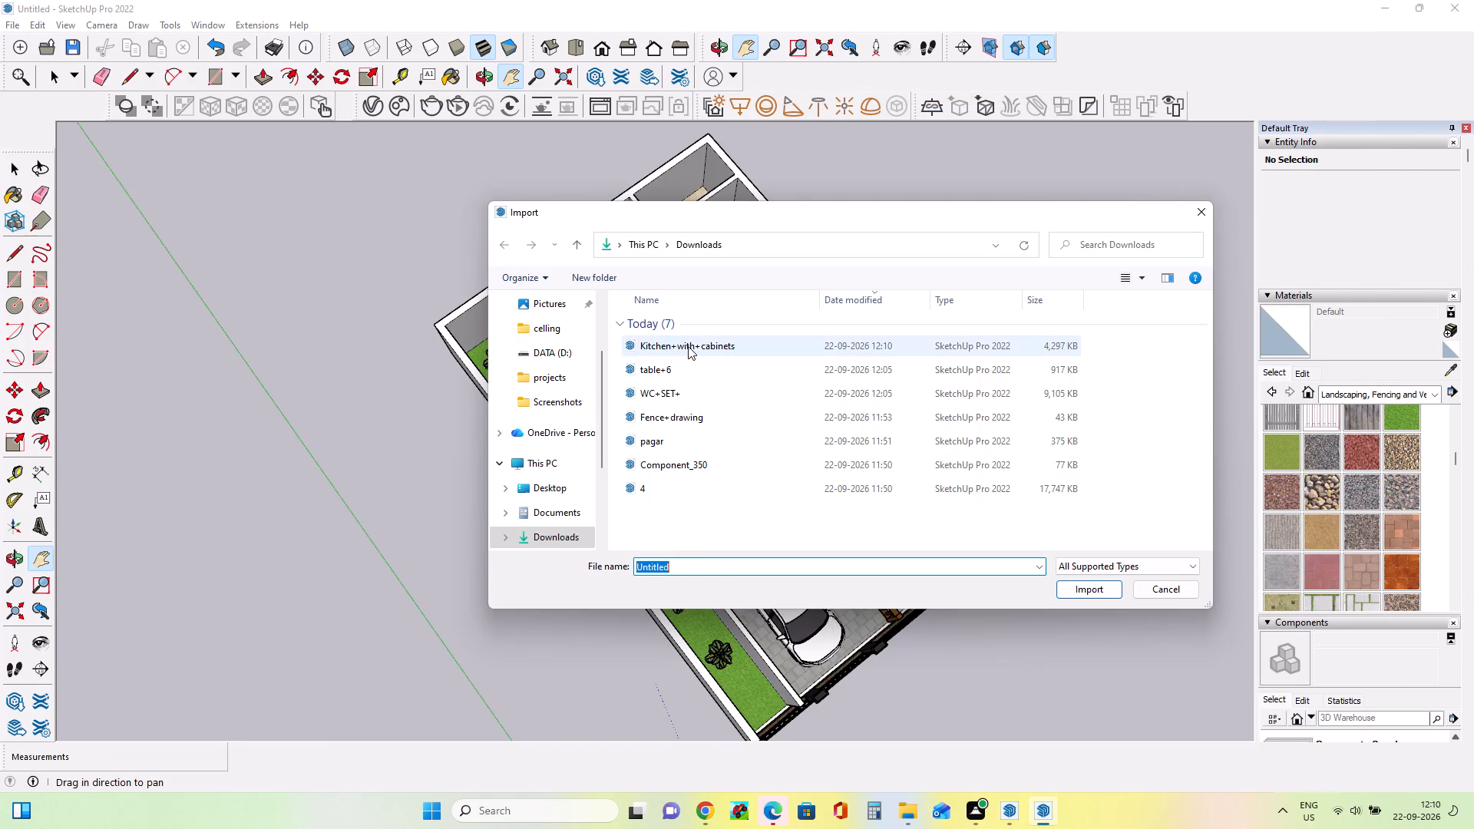
pyautogui.click(688, 346)
pyautogui.click(1107, 597)
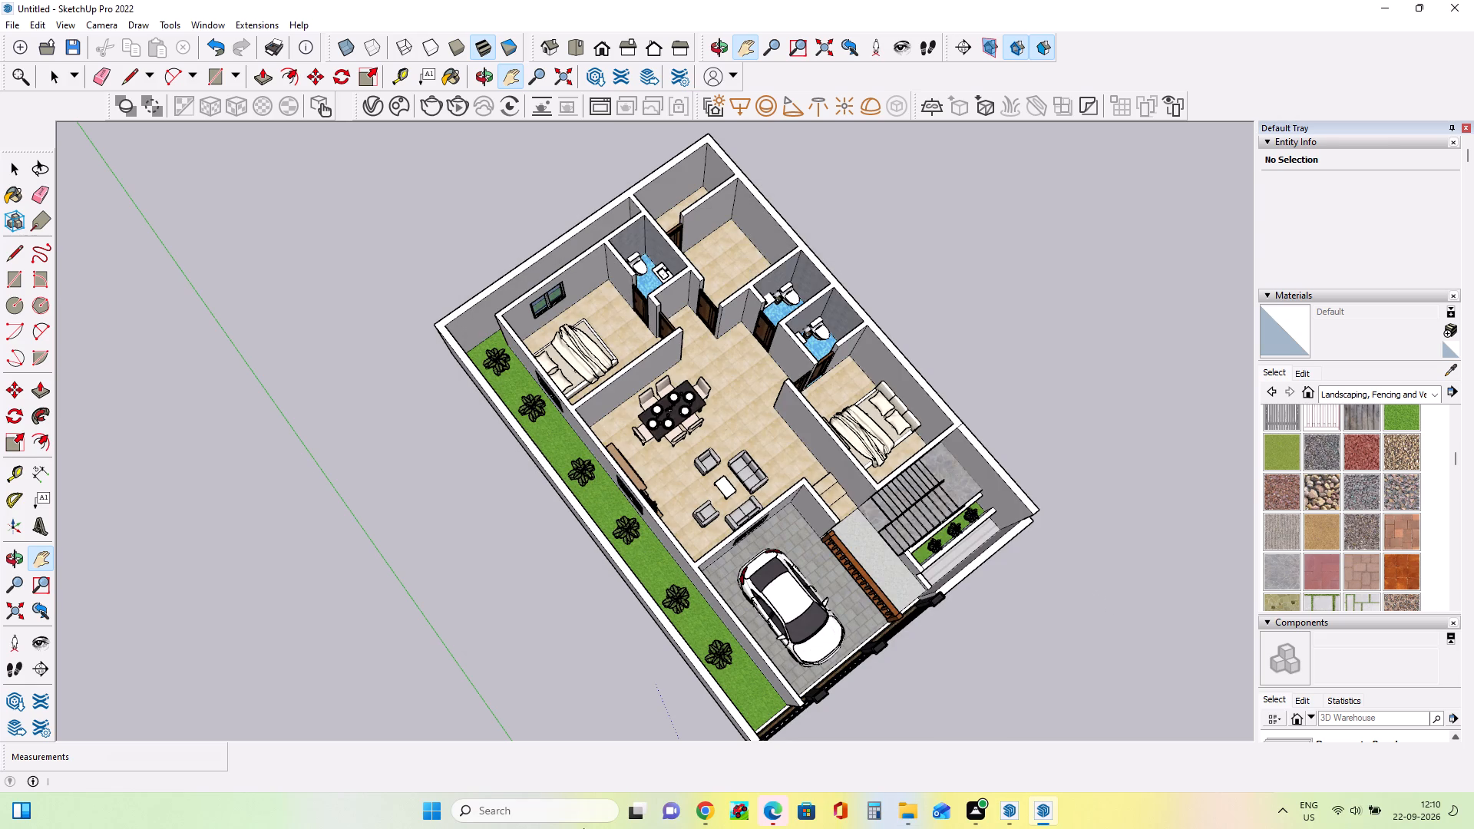
# Switch back to 3D Warehouse in Chrome and search the models for "main door".
pyautogui.click(712, 806)
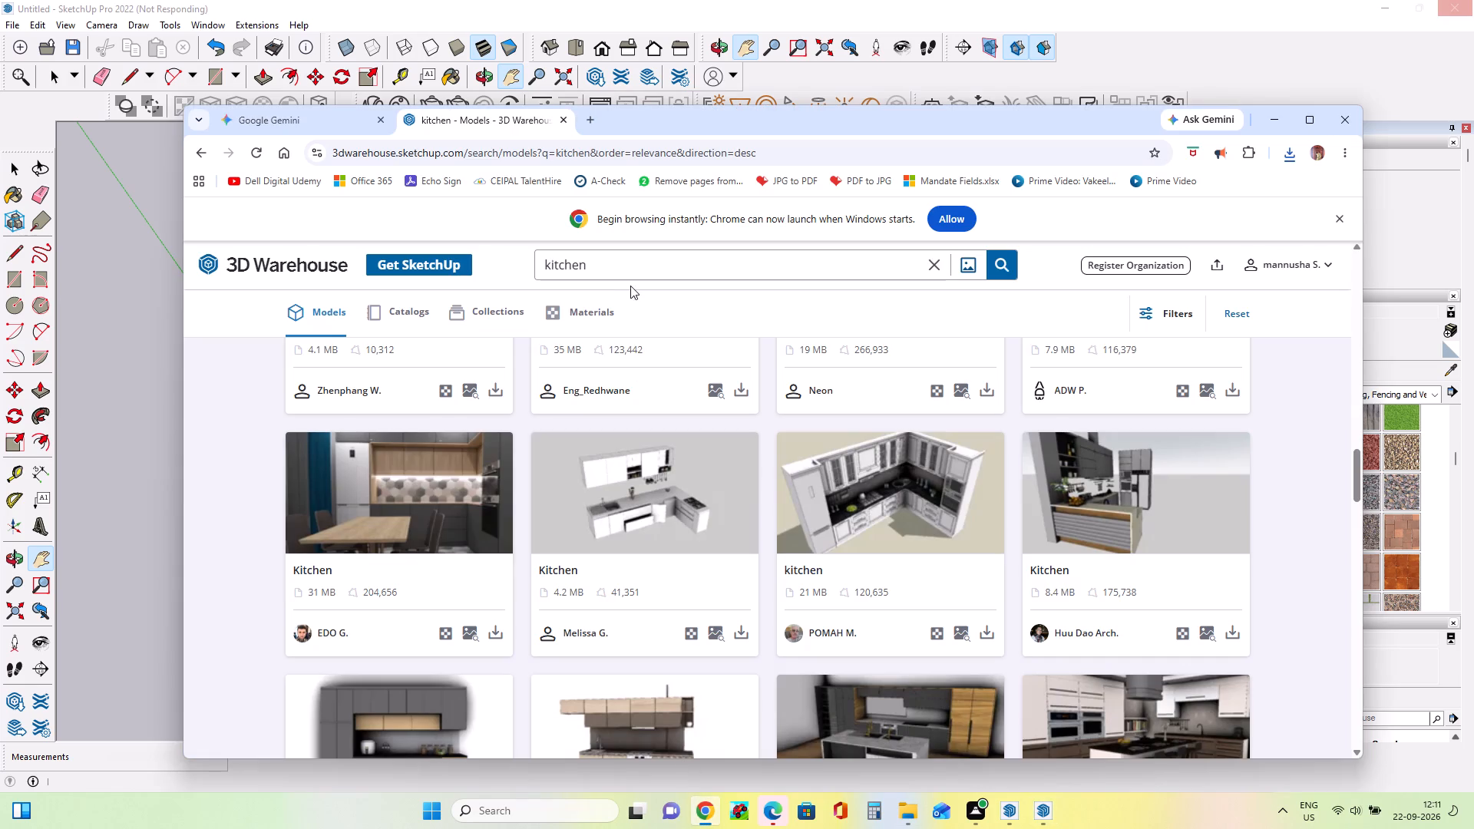
pyautogui.click(627, 269)
pyautogui.press('BackSpace')
pyautogui.press('BackSpace')
pyautogui.press('BackSpace')
pyautogui.press('BackSpace')
pyautogui.press('BackSpace')
pyautogui.press('BackSpace')
pyautogui.press('BackSpace')
pyautogui.press('BackSpace')
pyautogui.press('BackSpace')
pyautogui.press('BackSpace')
pyautogui.press('BackSpace')
pyautogui.press('BackSpace')
pyautogui.press('BackSpace')
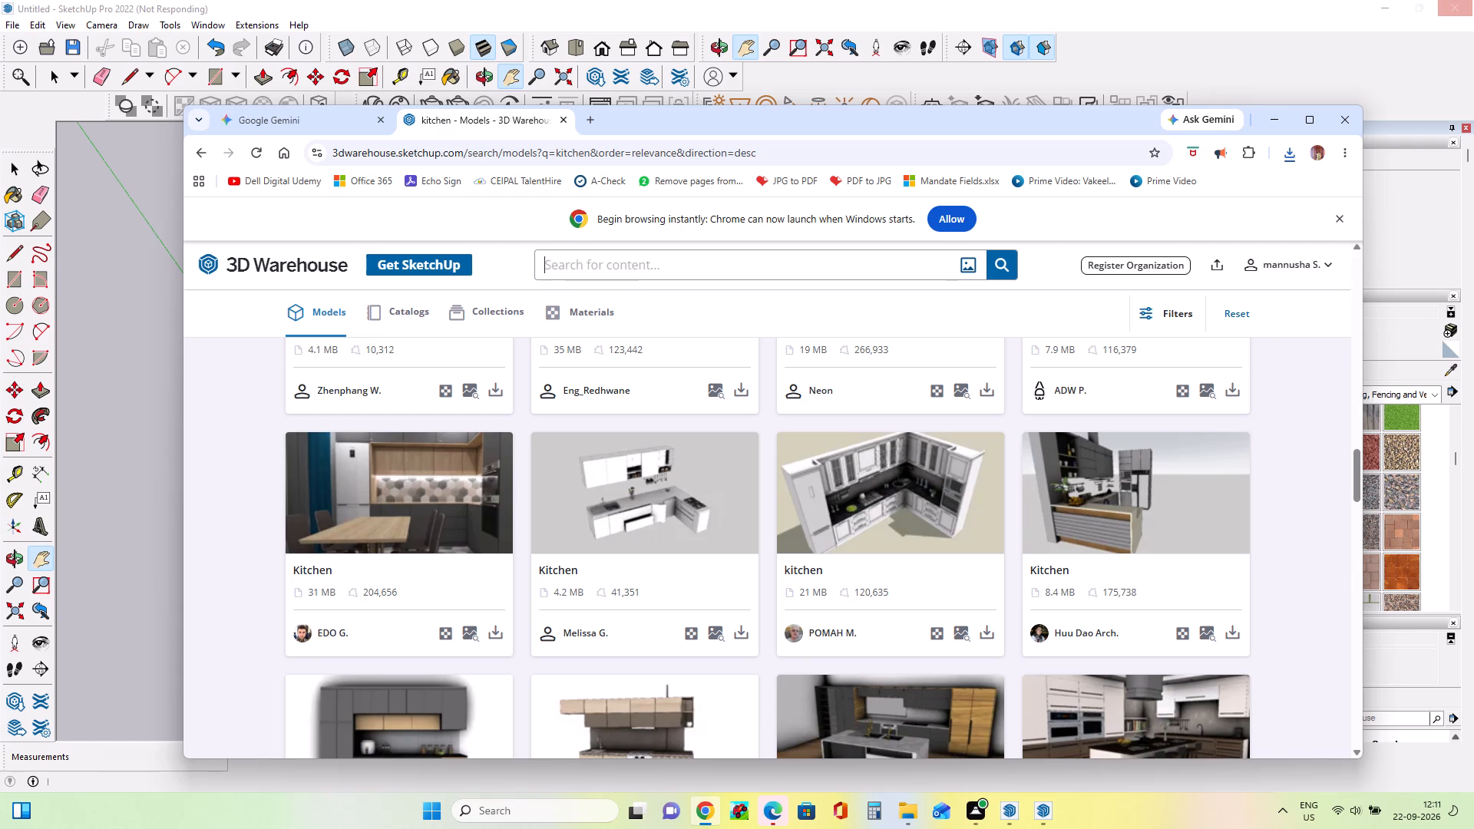
pyautogui.write('main door')
pyautogui.press('Return')
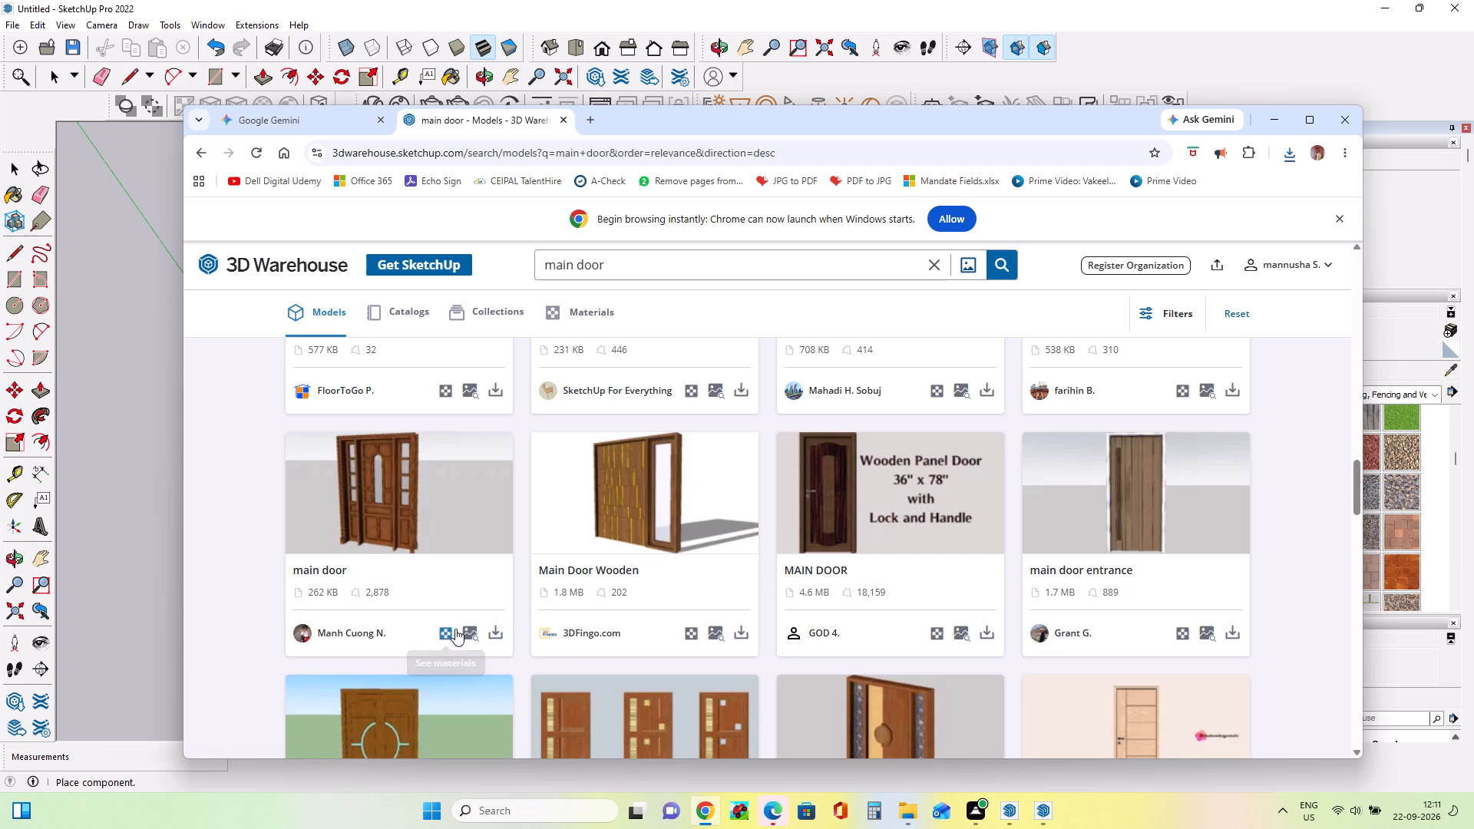
# Browse the main door results and download the WOODEN MAIN DOOR model (375 KB) as a SketchUp file.
pyautogui.scroll(-2, 470, 627)
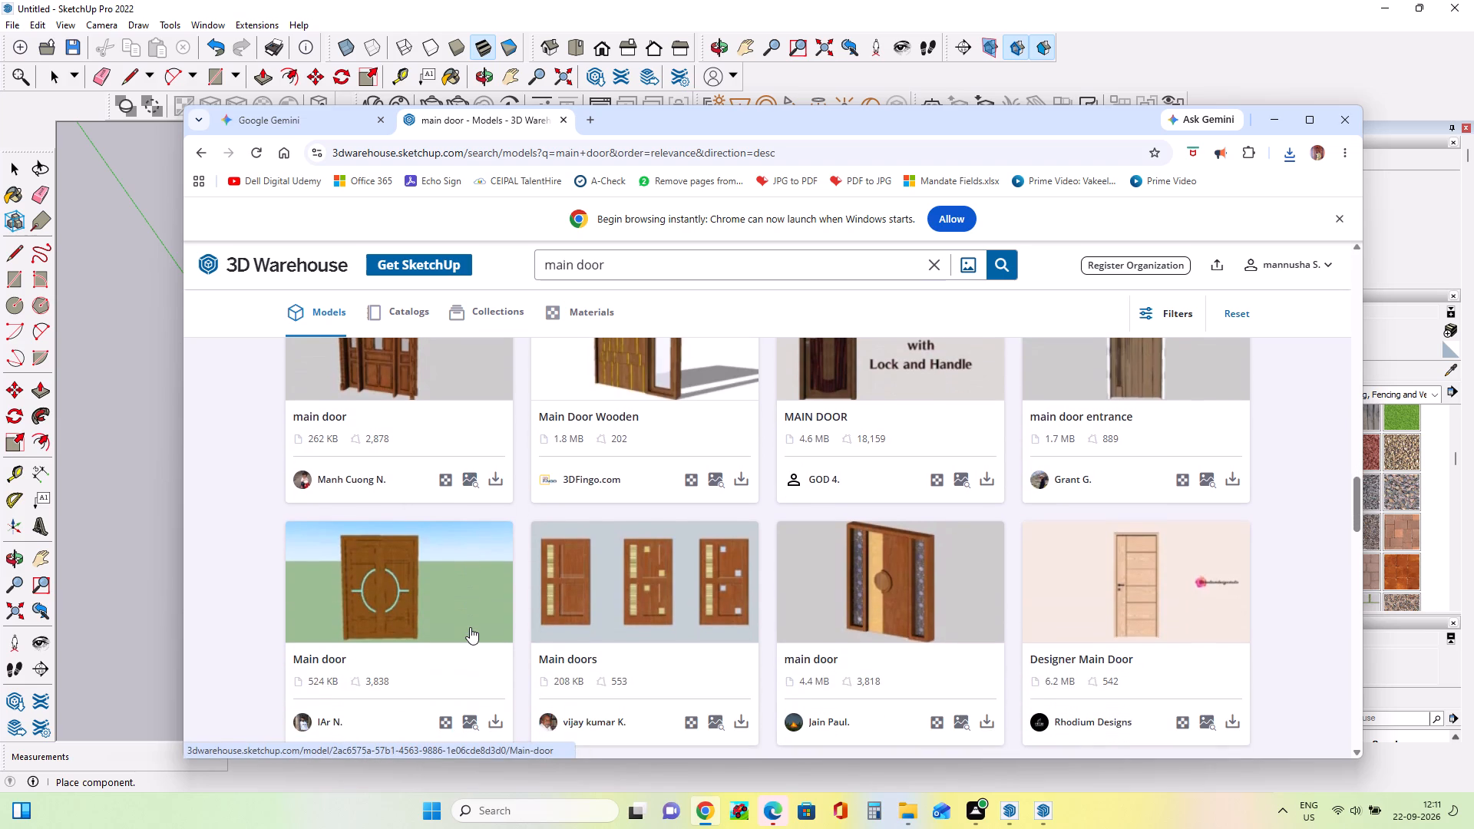
pyautogui.scroll(1, 470, 627)
pyautogui.scroll(-2, 470, 627)
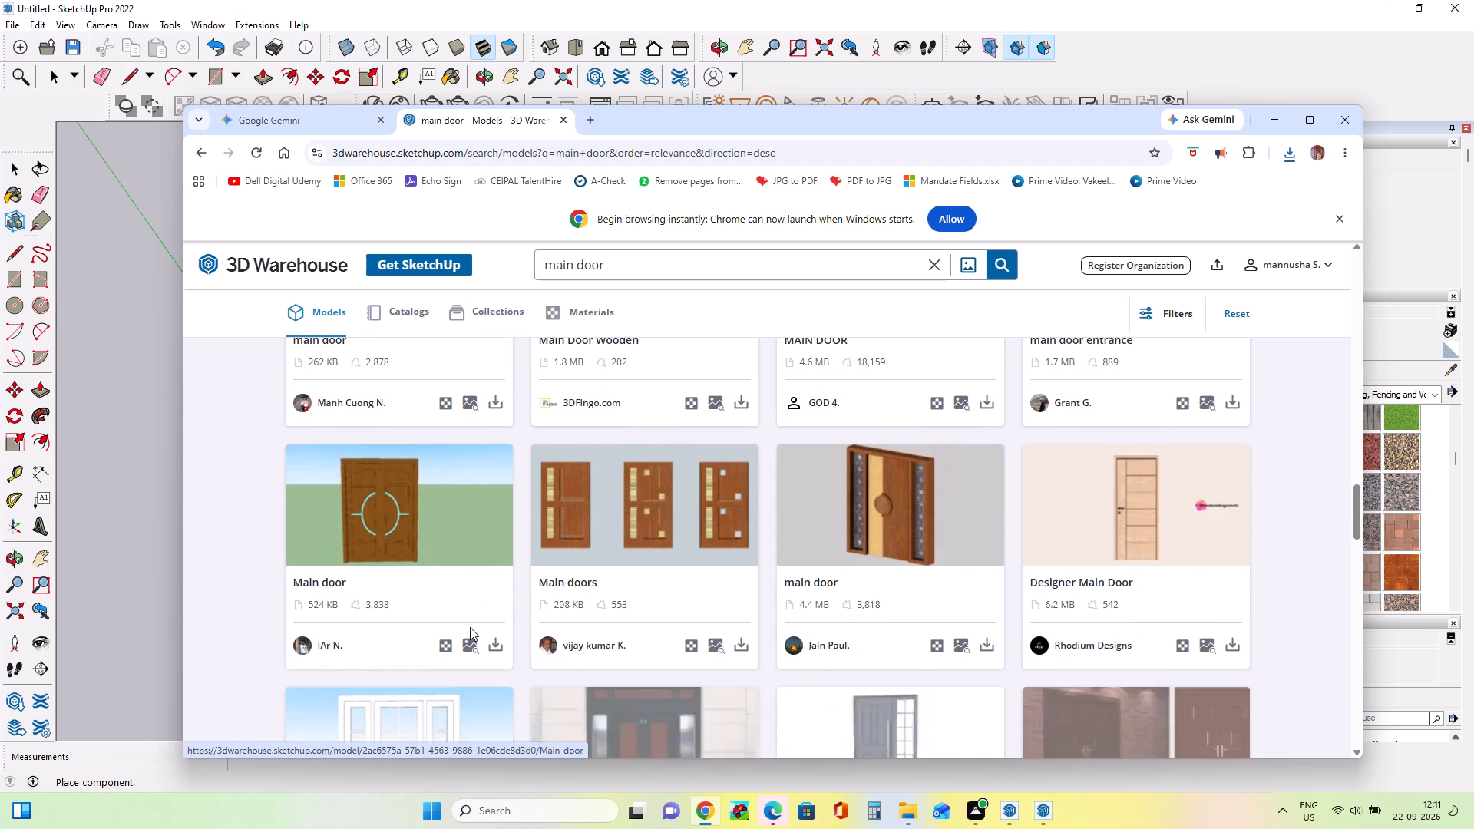
pyautogui.scroll(-4, 470, 627)
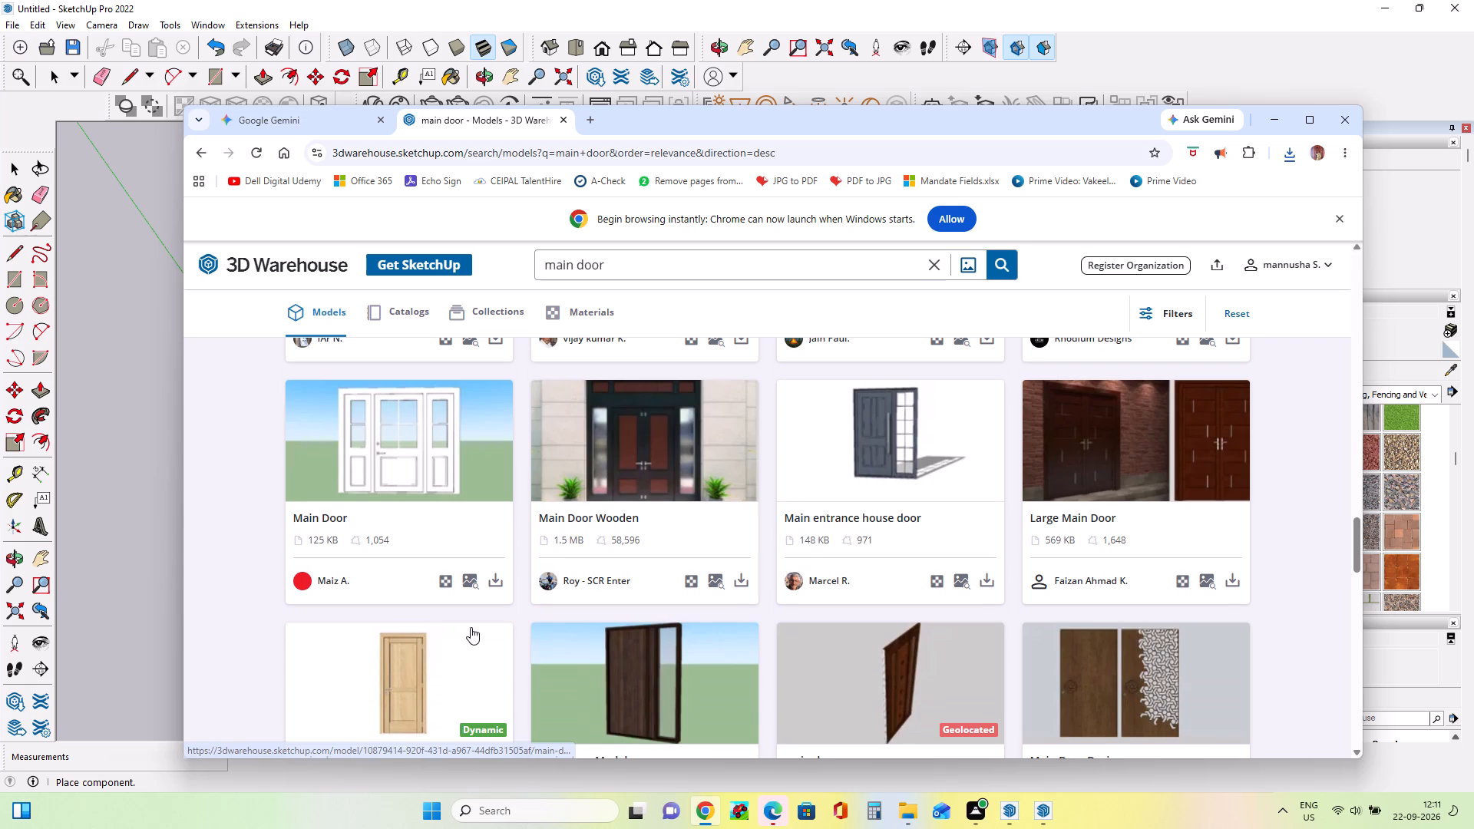
pyautogui.scroll(-2, 471, 627)
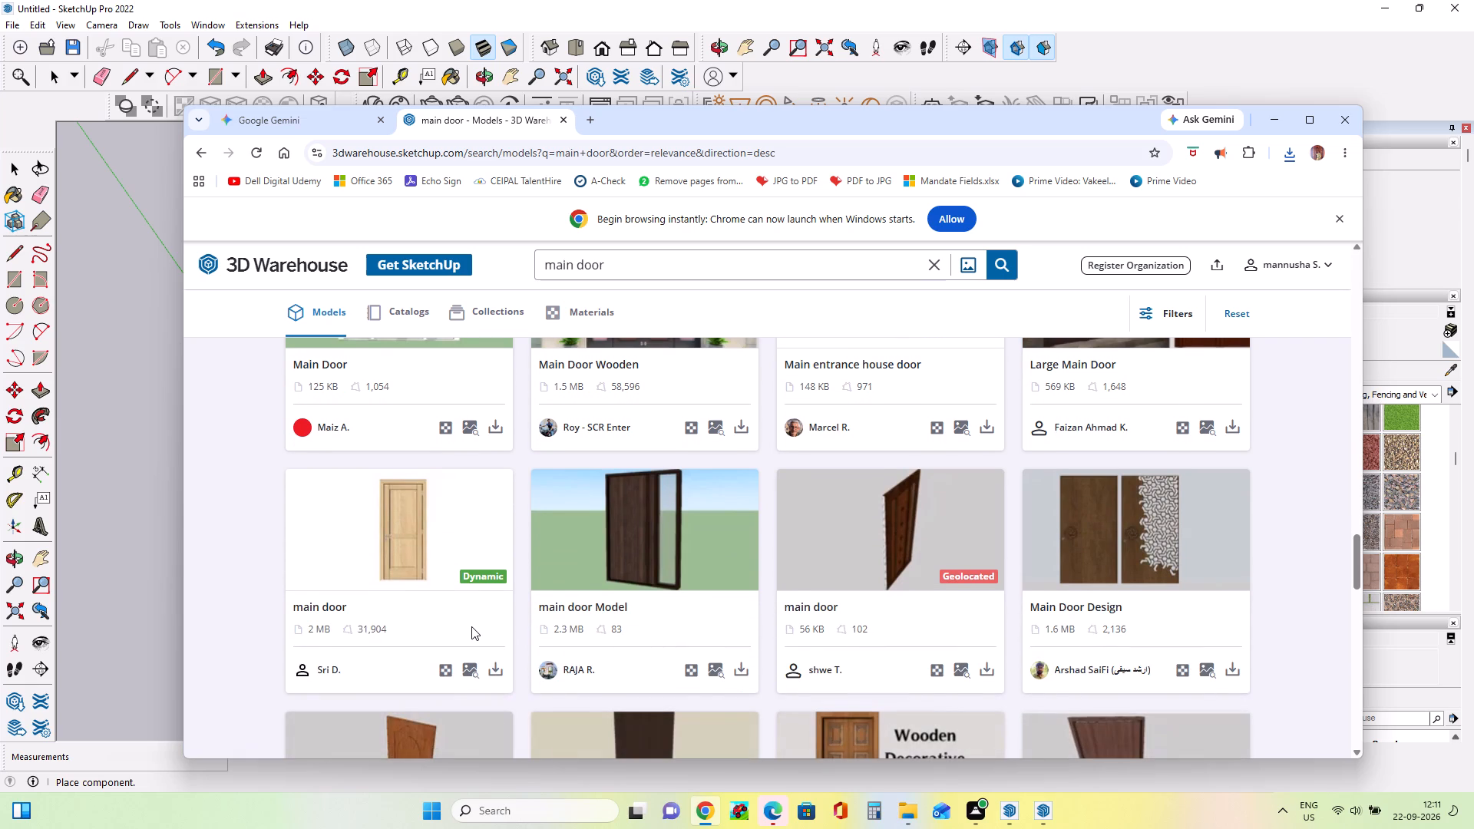
pyautogui.scroll(-5, 471, 626)
pyautogui.scroll(-3, 527, 699)
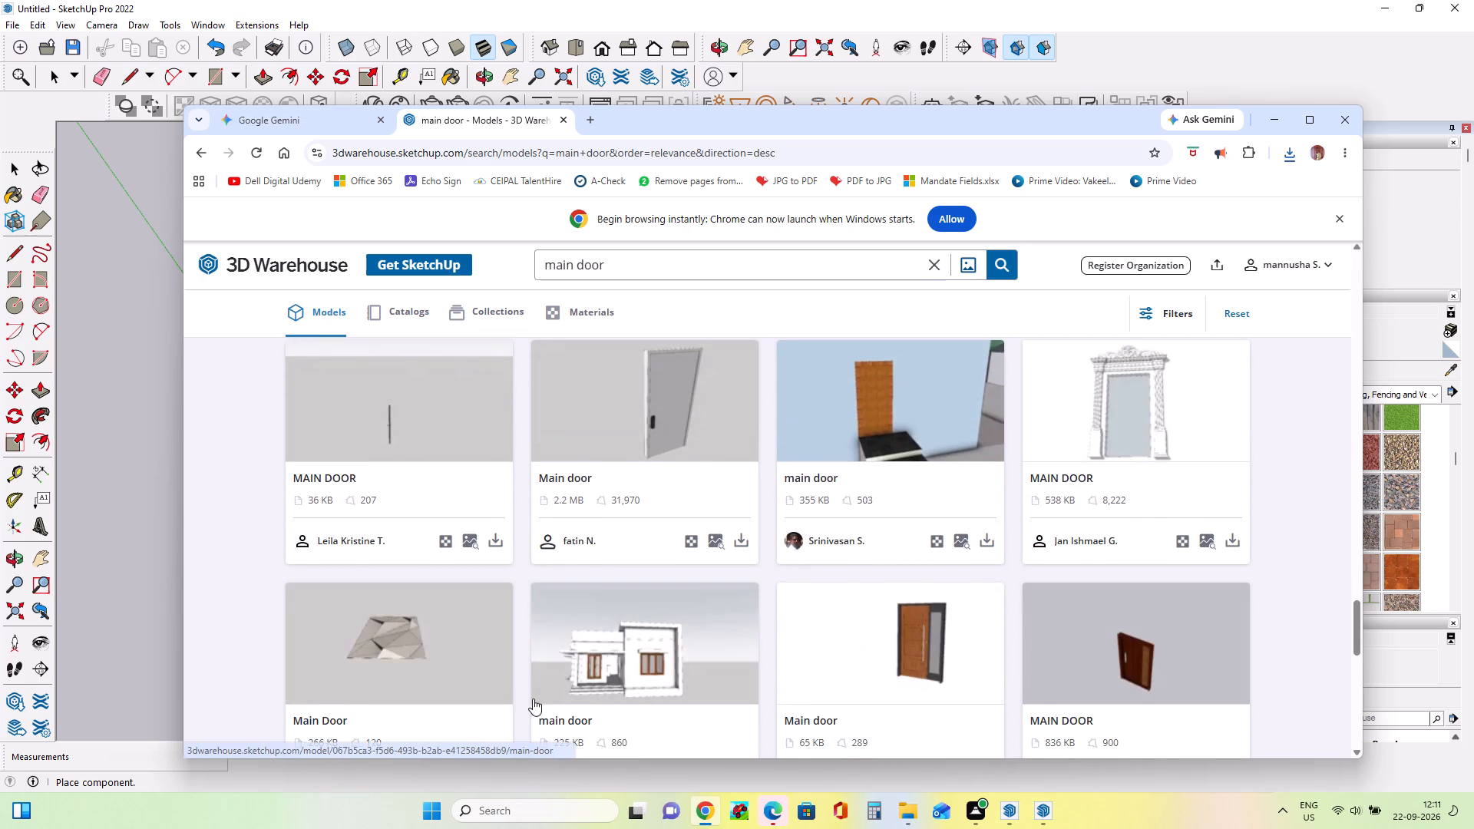
pyautogui.scroll(-8, 533, 699)
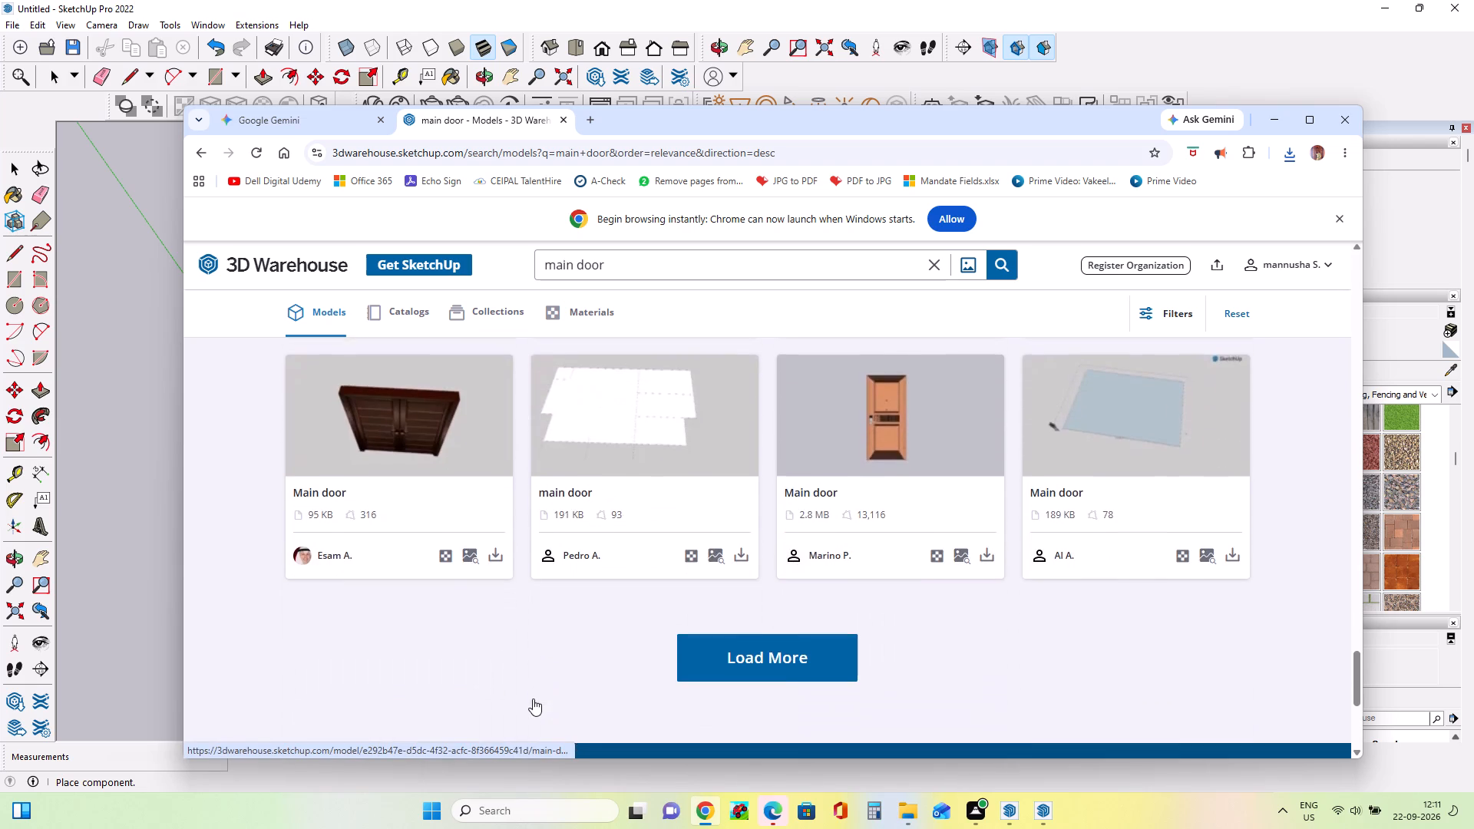
pyautogui.scroll(20, 534, 697)
pyautogui.scroll(7, 534, 697)
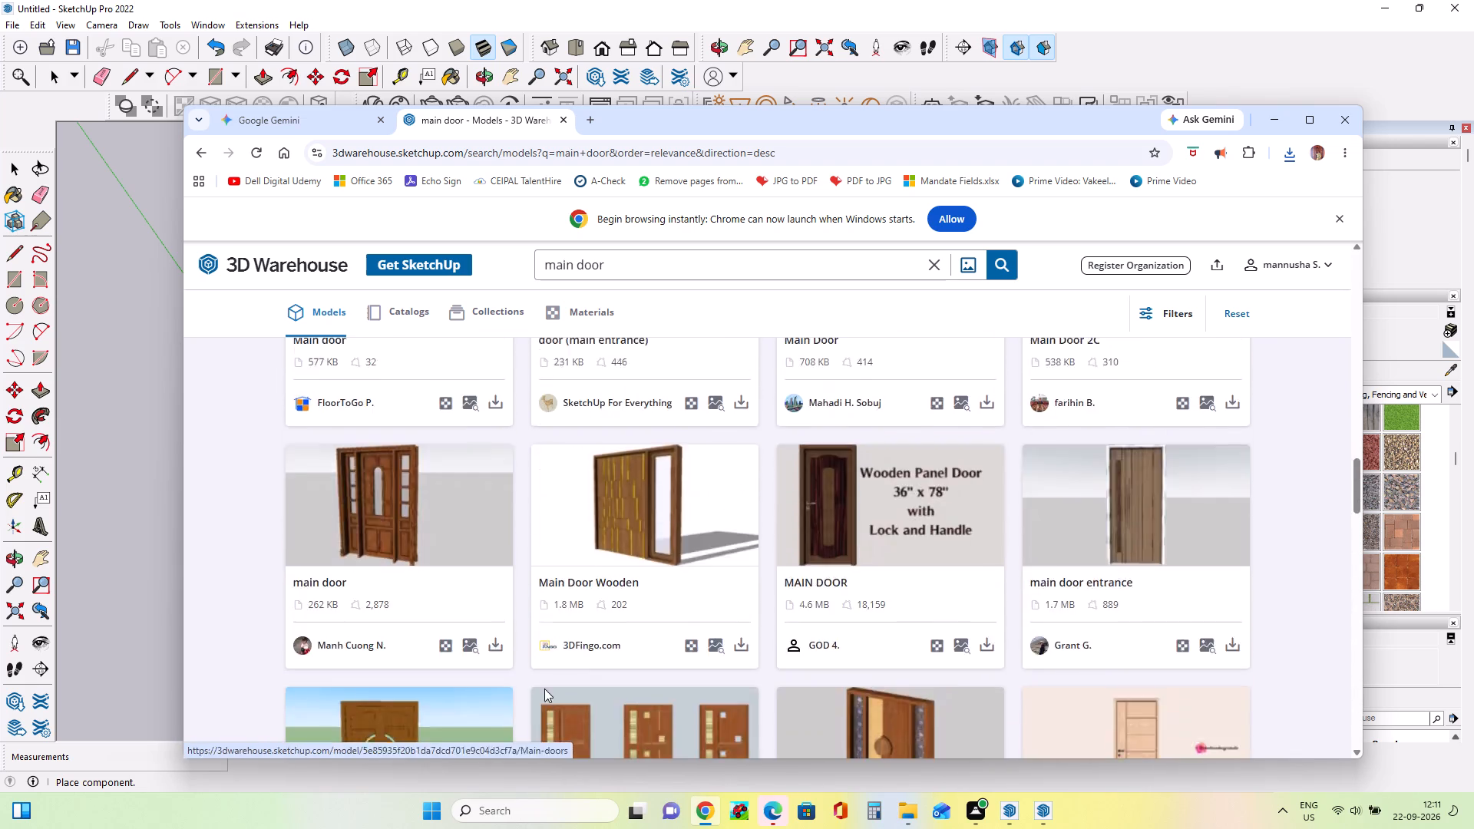
pyautogui.scroll(16, 544, 689)
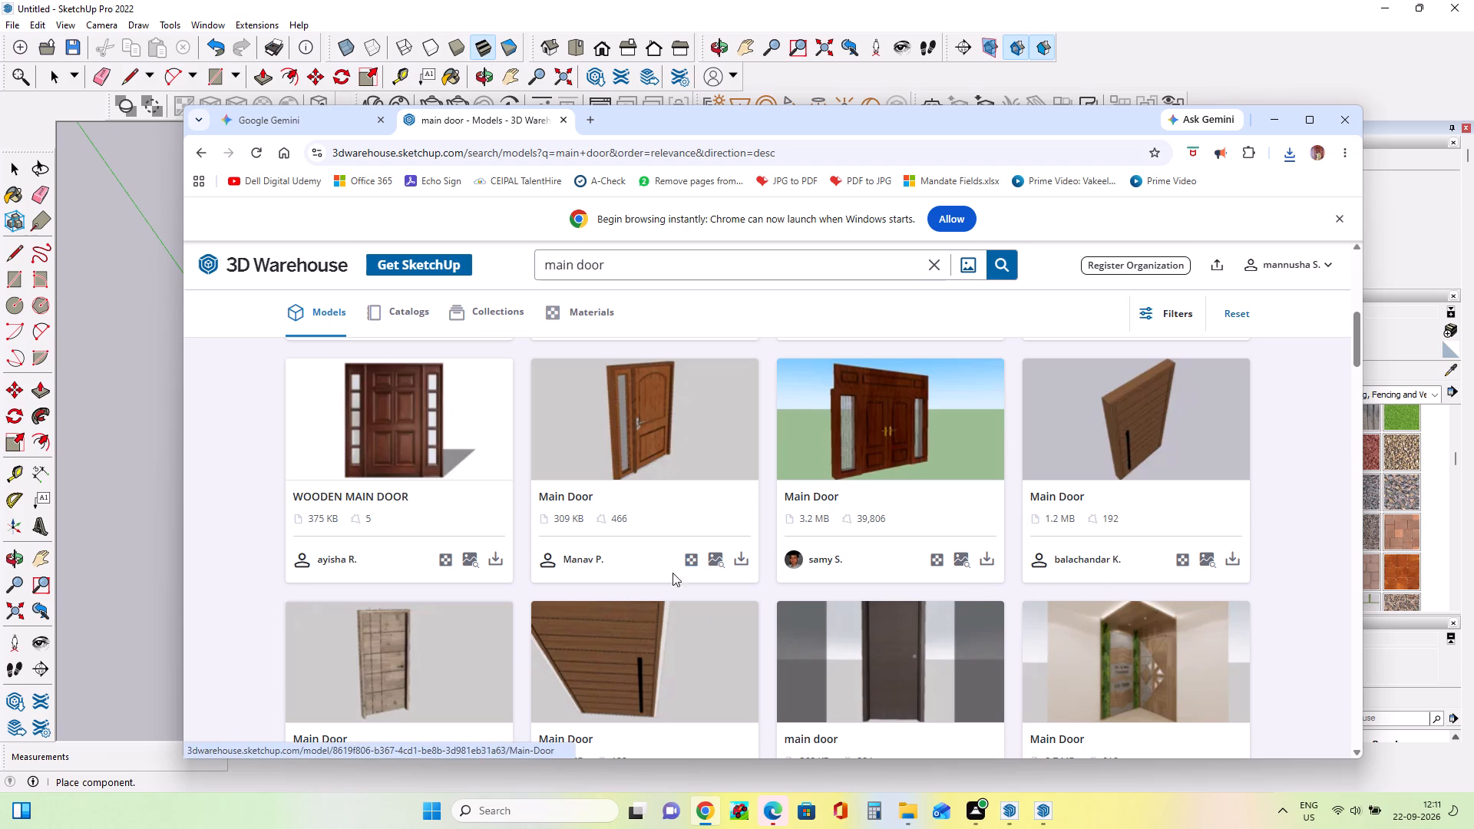
pyautogui.click(494, 561)
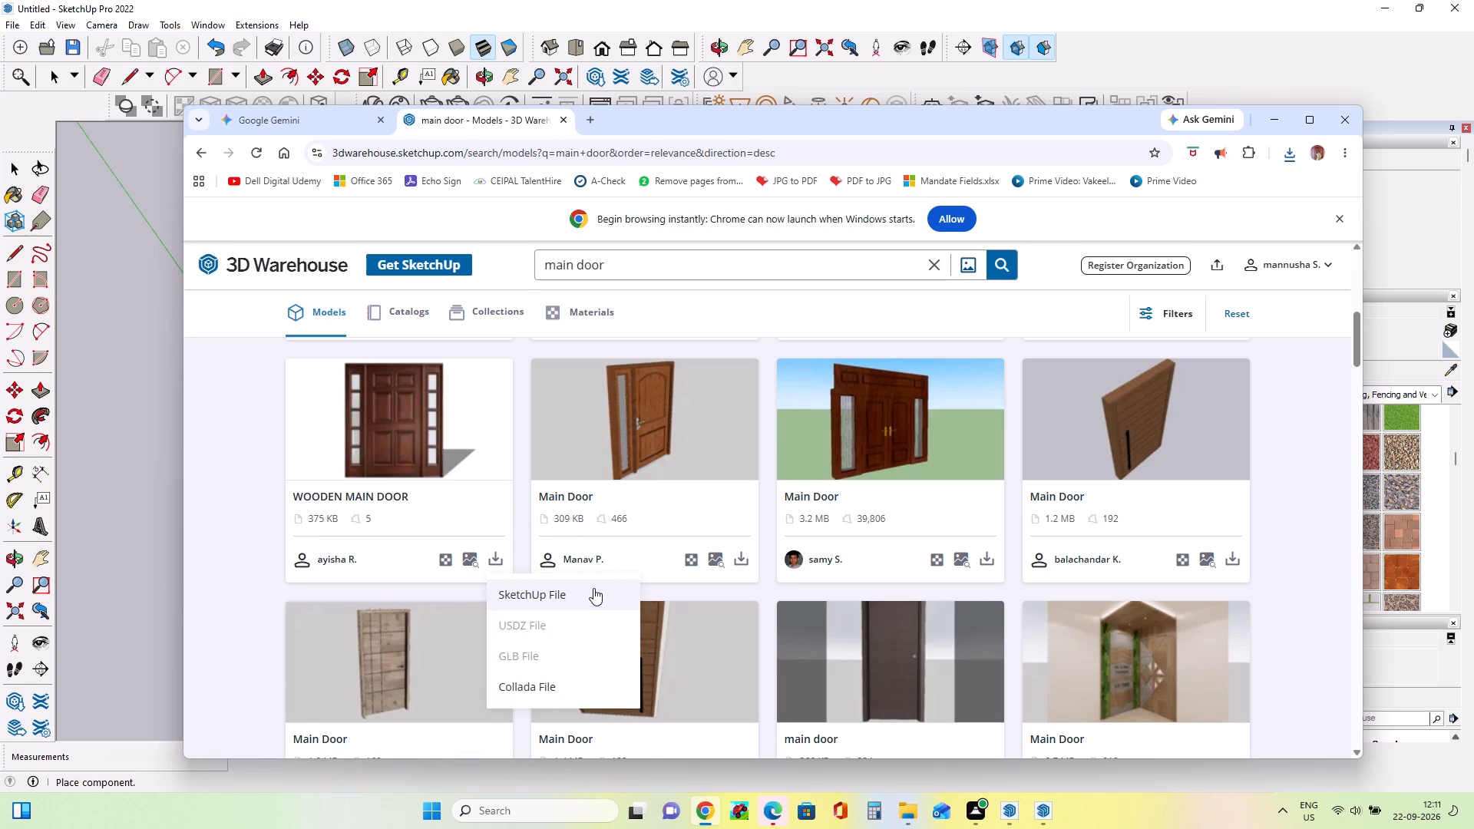
pyautogui.click(593, 588)
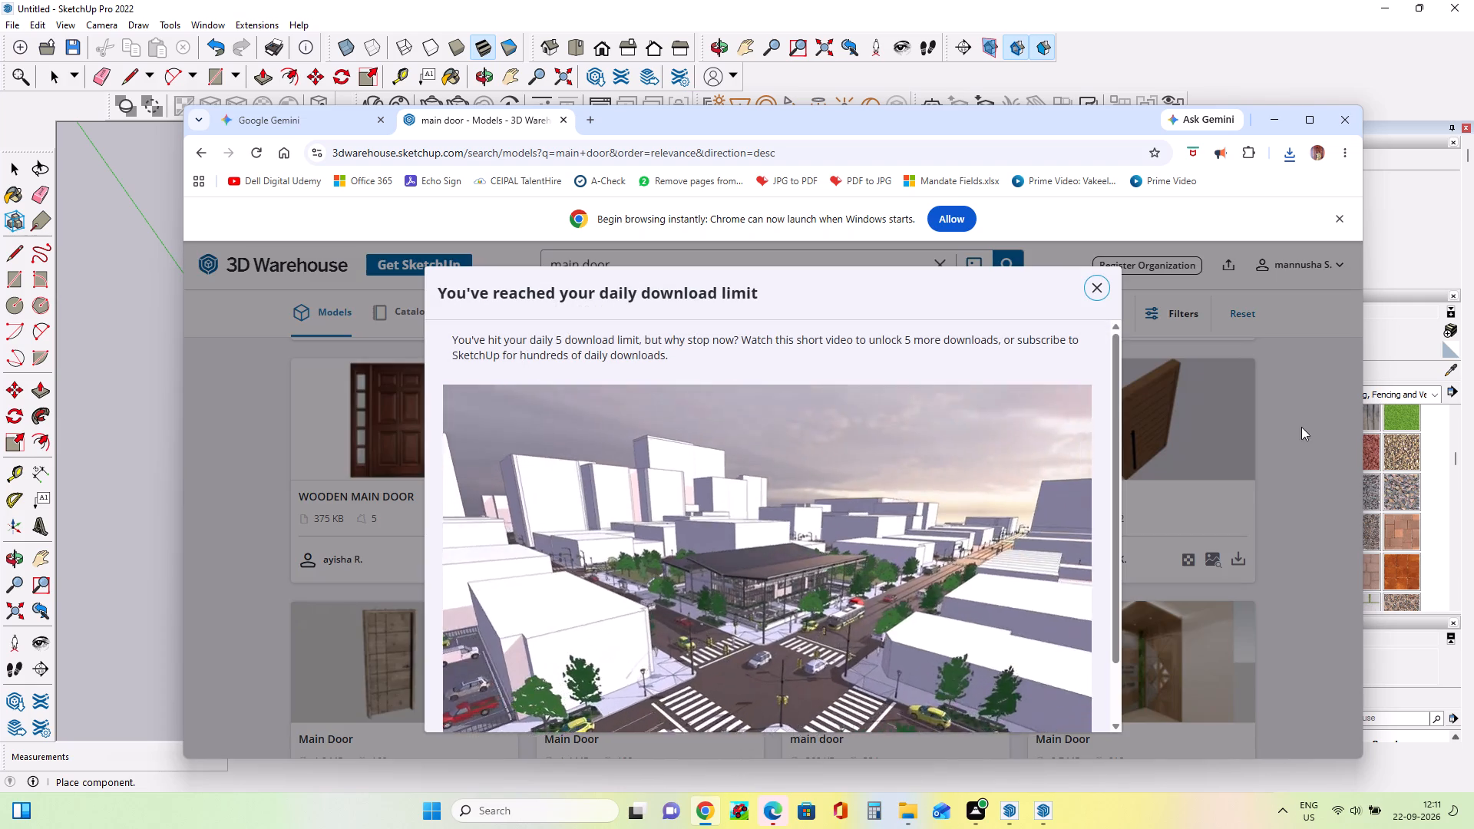
pyautogui.scroll(-3, 1100, 669)
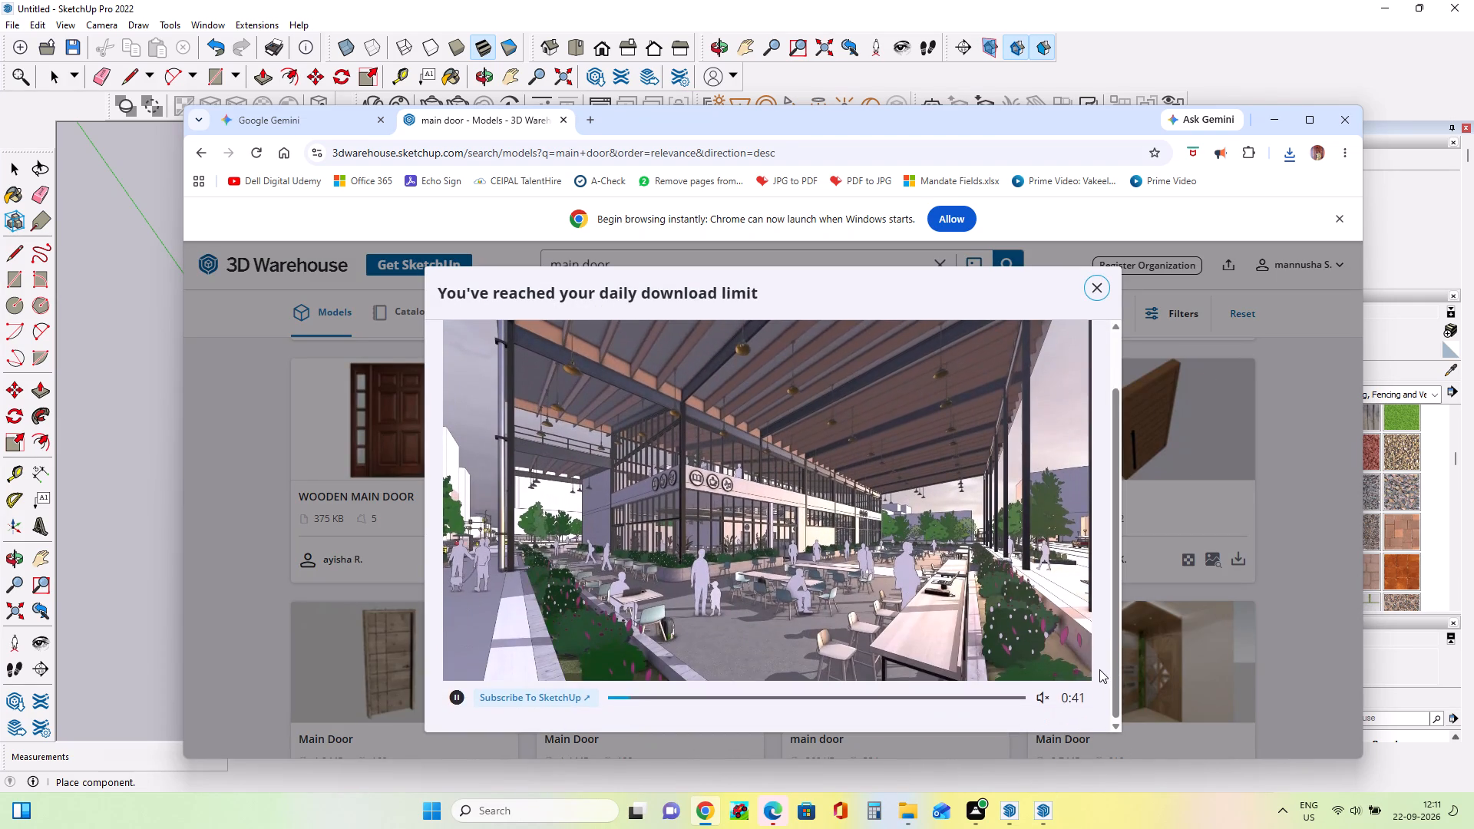
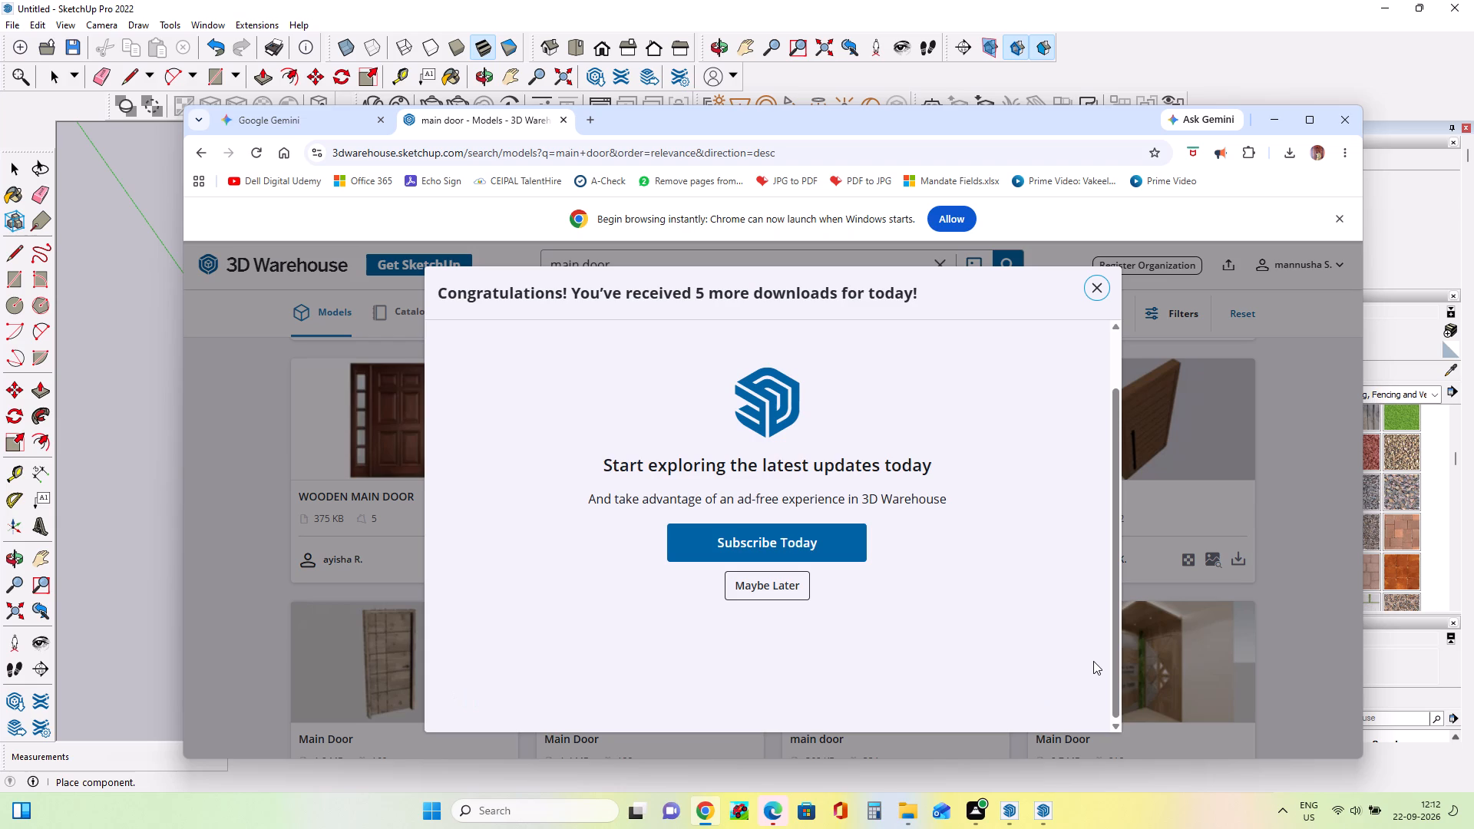
# Dismiss the download offer and download the 170 KB Main Door model with ornate glazed surround as a SketchUp file.
pyautogui.click(1093, 292)
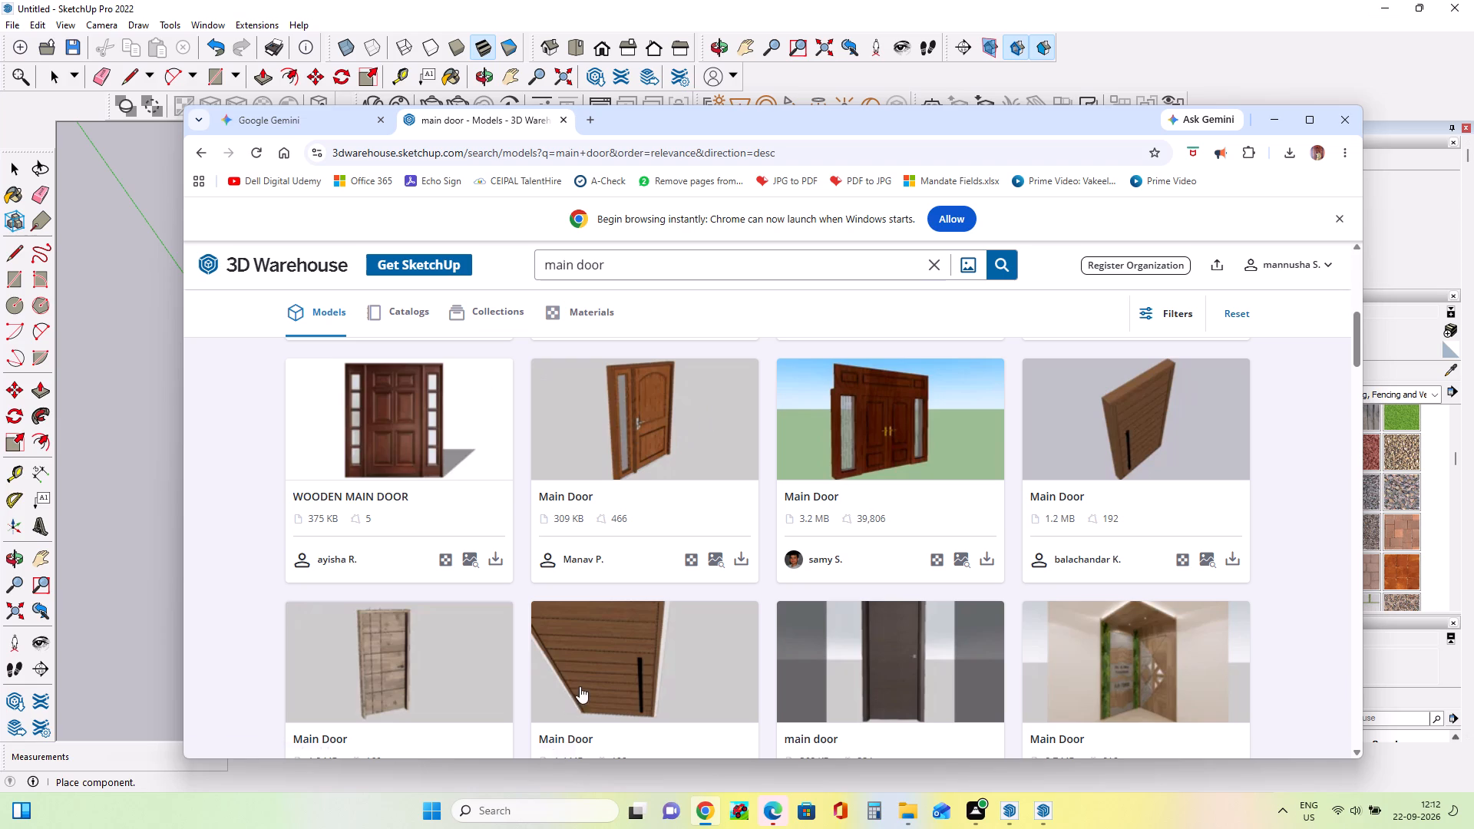
pyautogui.scroll(-3, 607, 672)
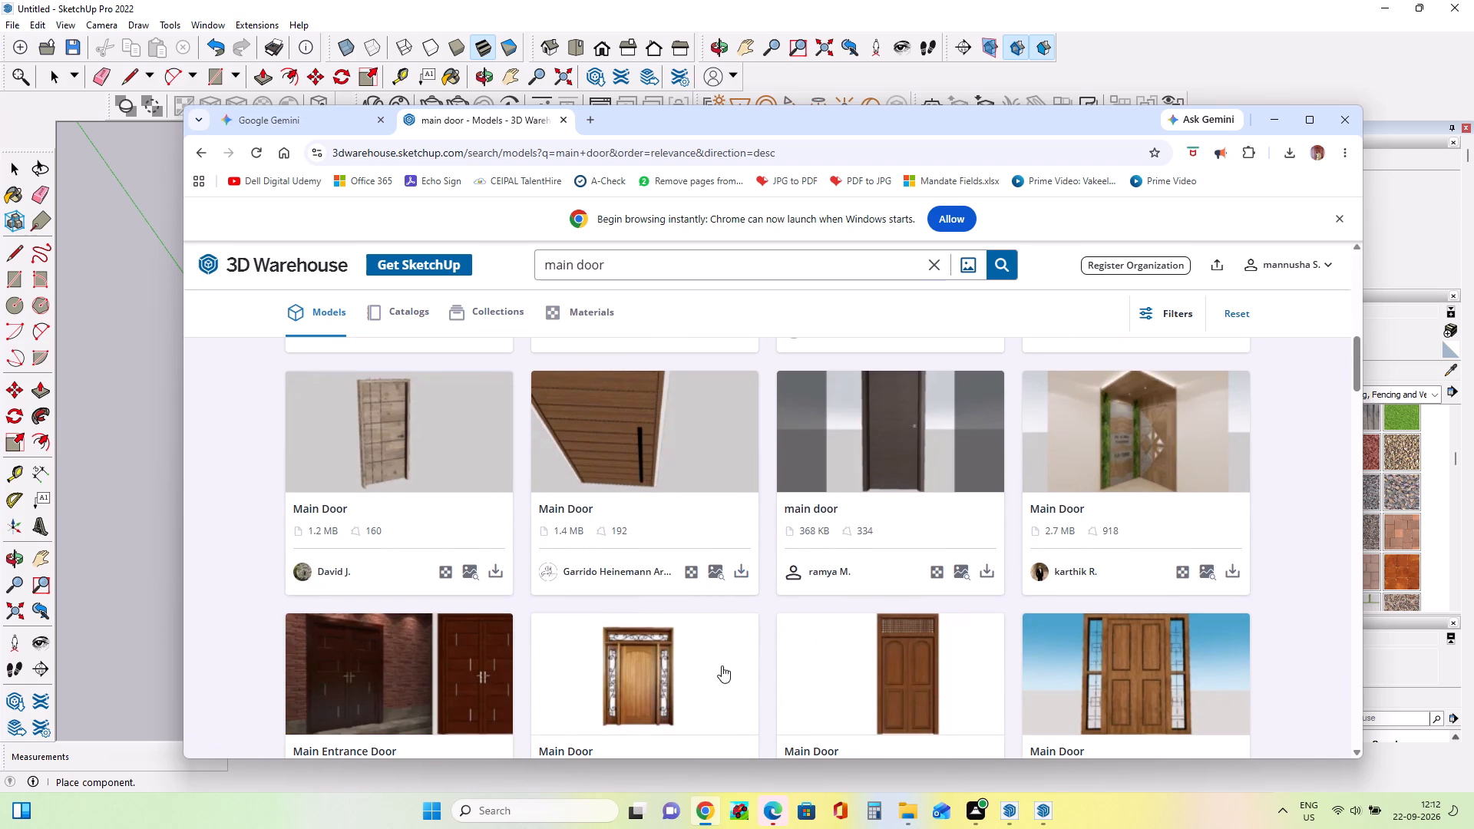
pyautogui.scroll(-3, 722, 662)
pyautogui.click(741, 576)
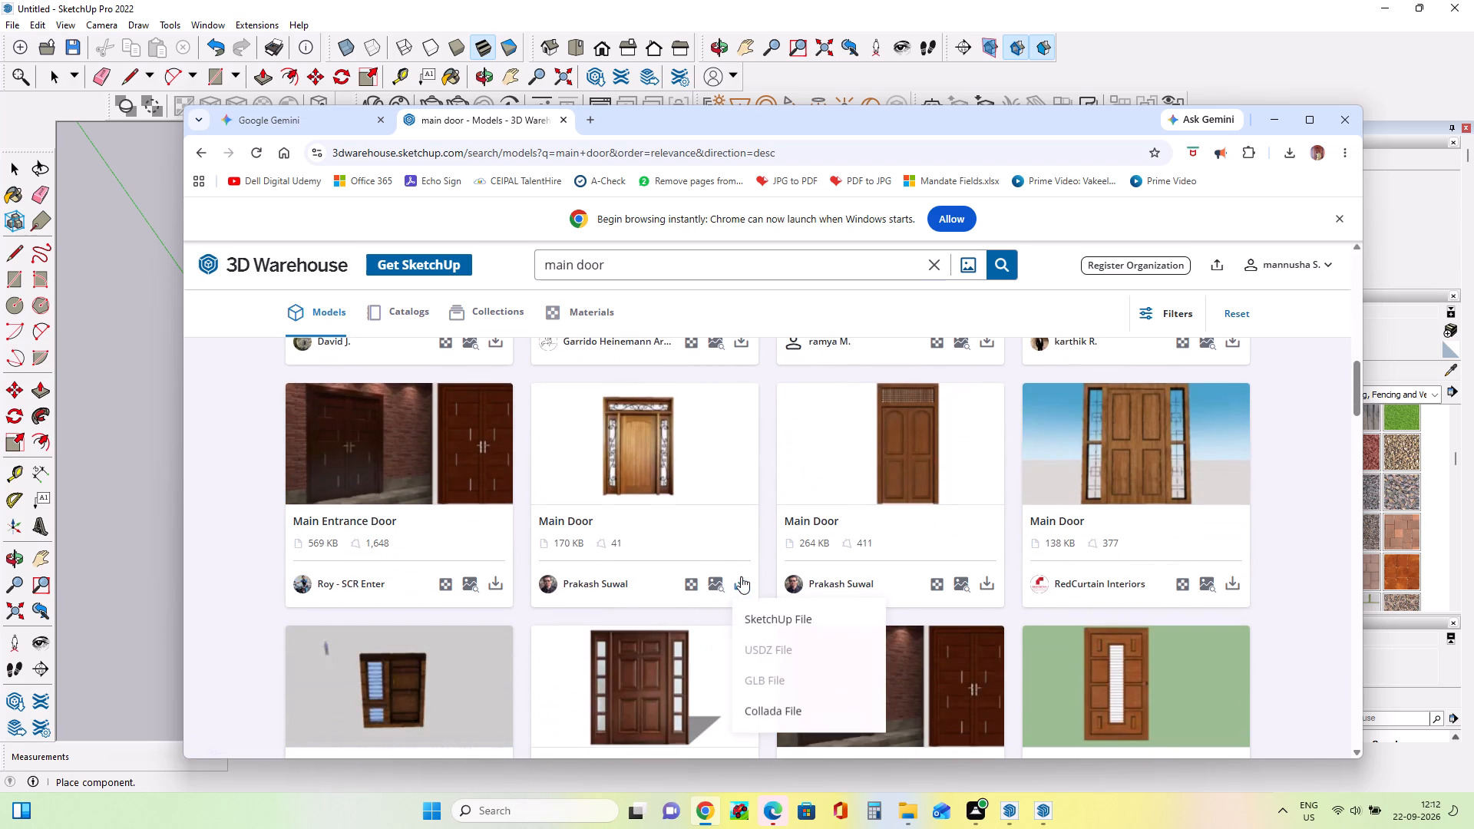
pyautogui.click(756, 623)
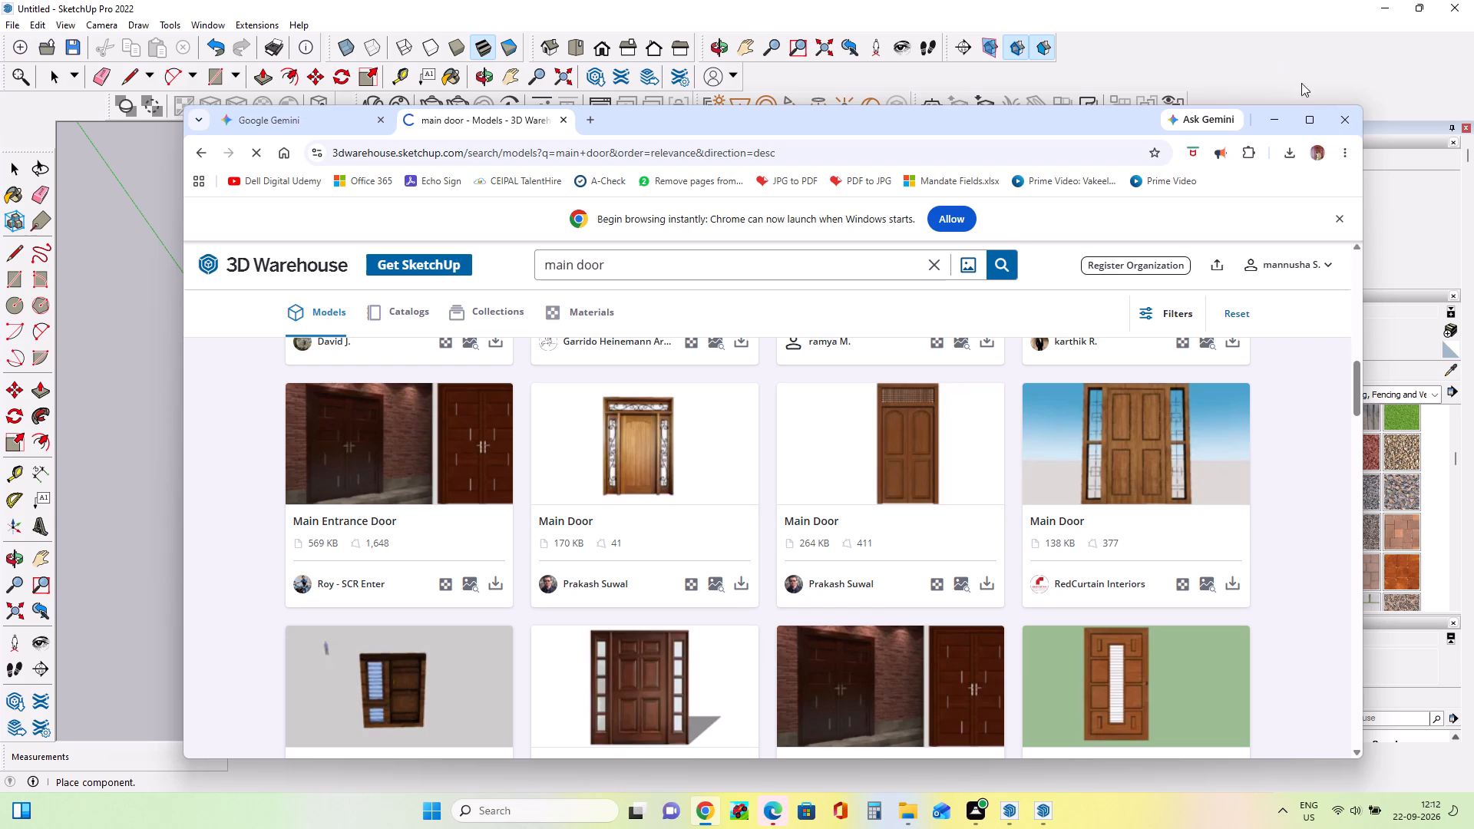
# Return to SketchUp and place the imported kitchen on open ground beside the house, outside the bathroom walls.
pyautogui.click(1284, 120)
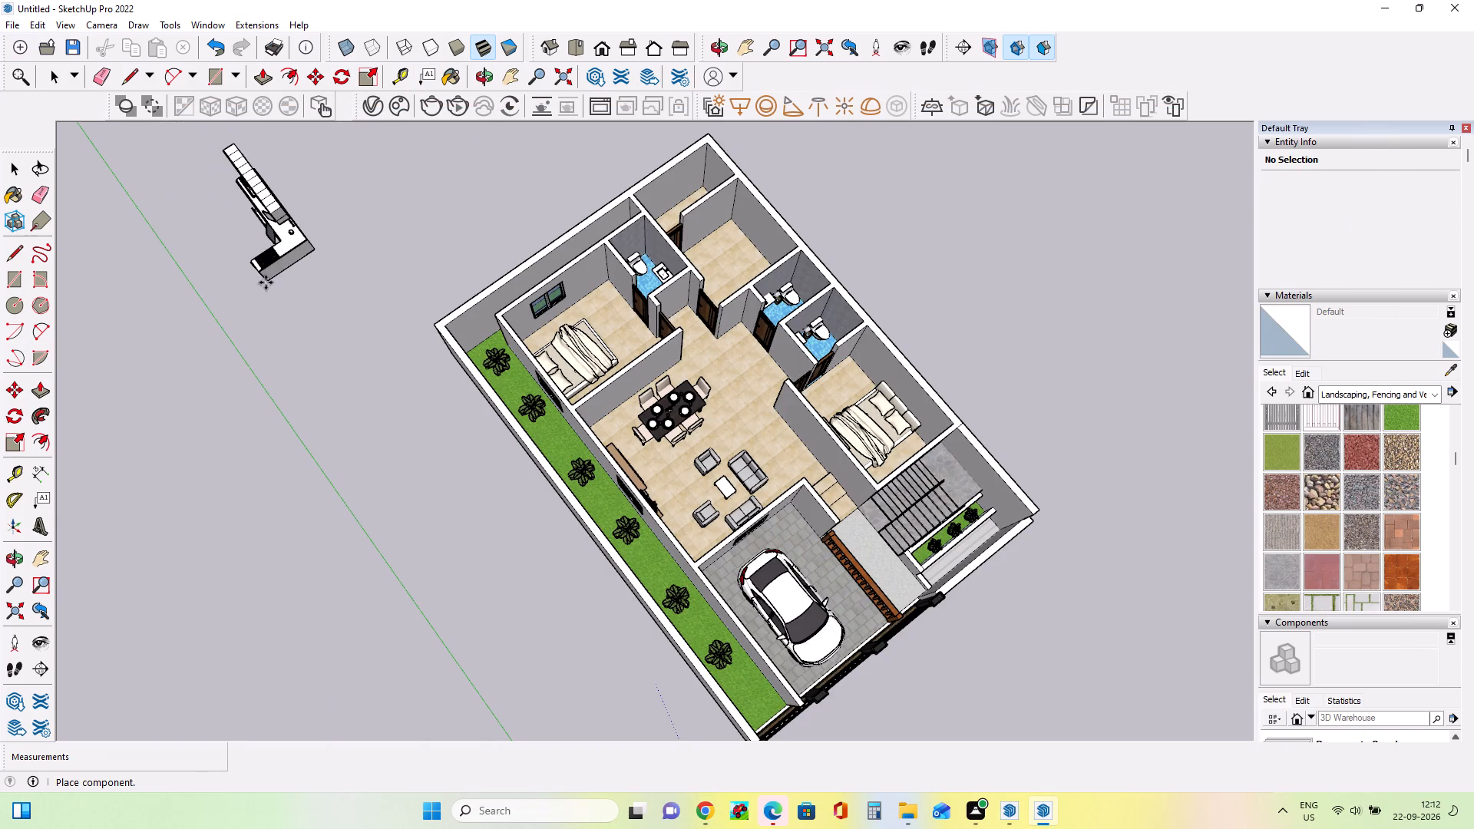
pyautogui.click(973, 305)
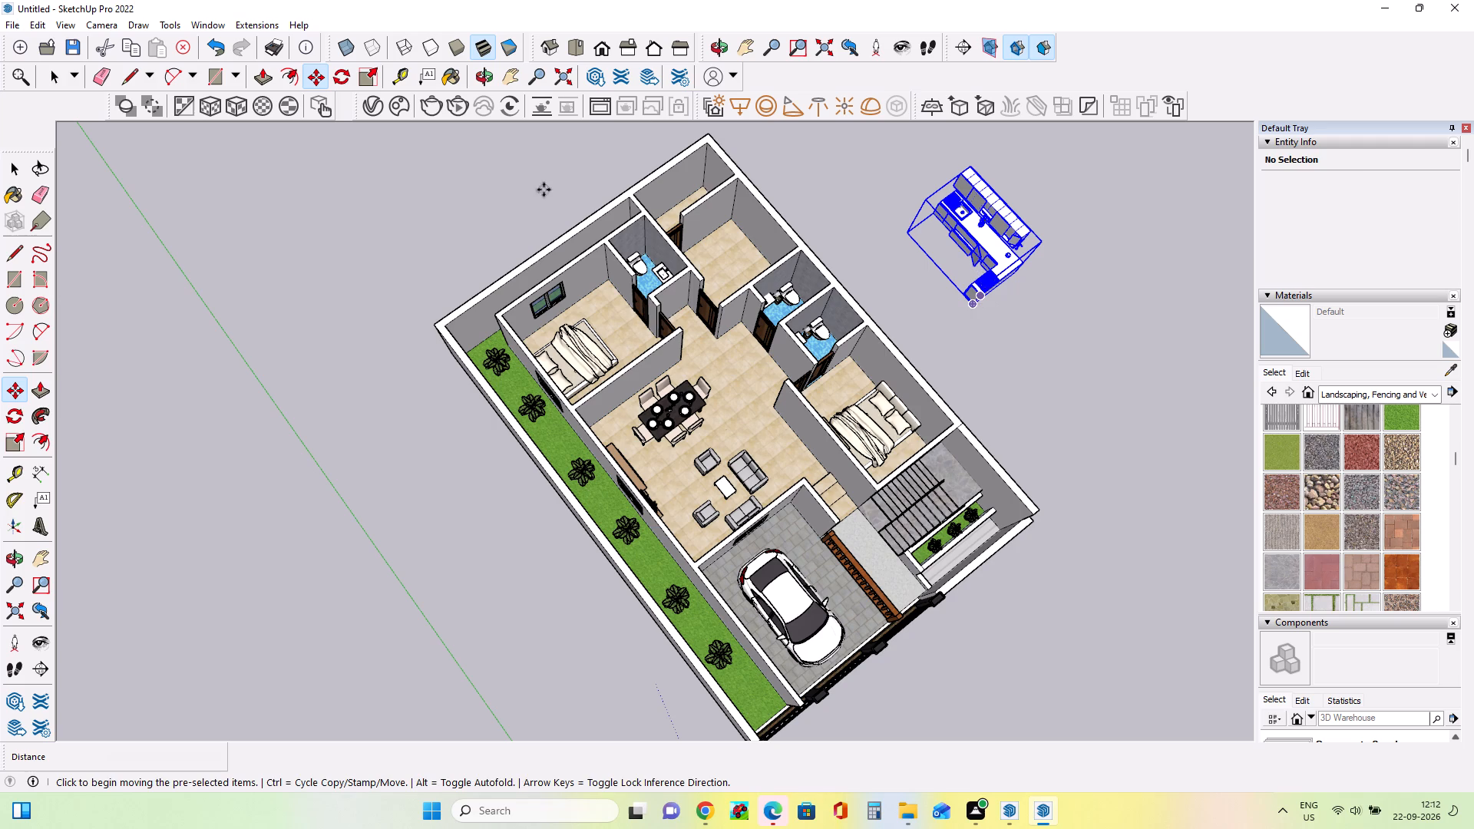
# Scale the kitchen component uniformly to about 0.66, and stretch its height with a blue-axis scale of 1.75.
pyautogui.click(5, 439)
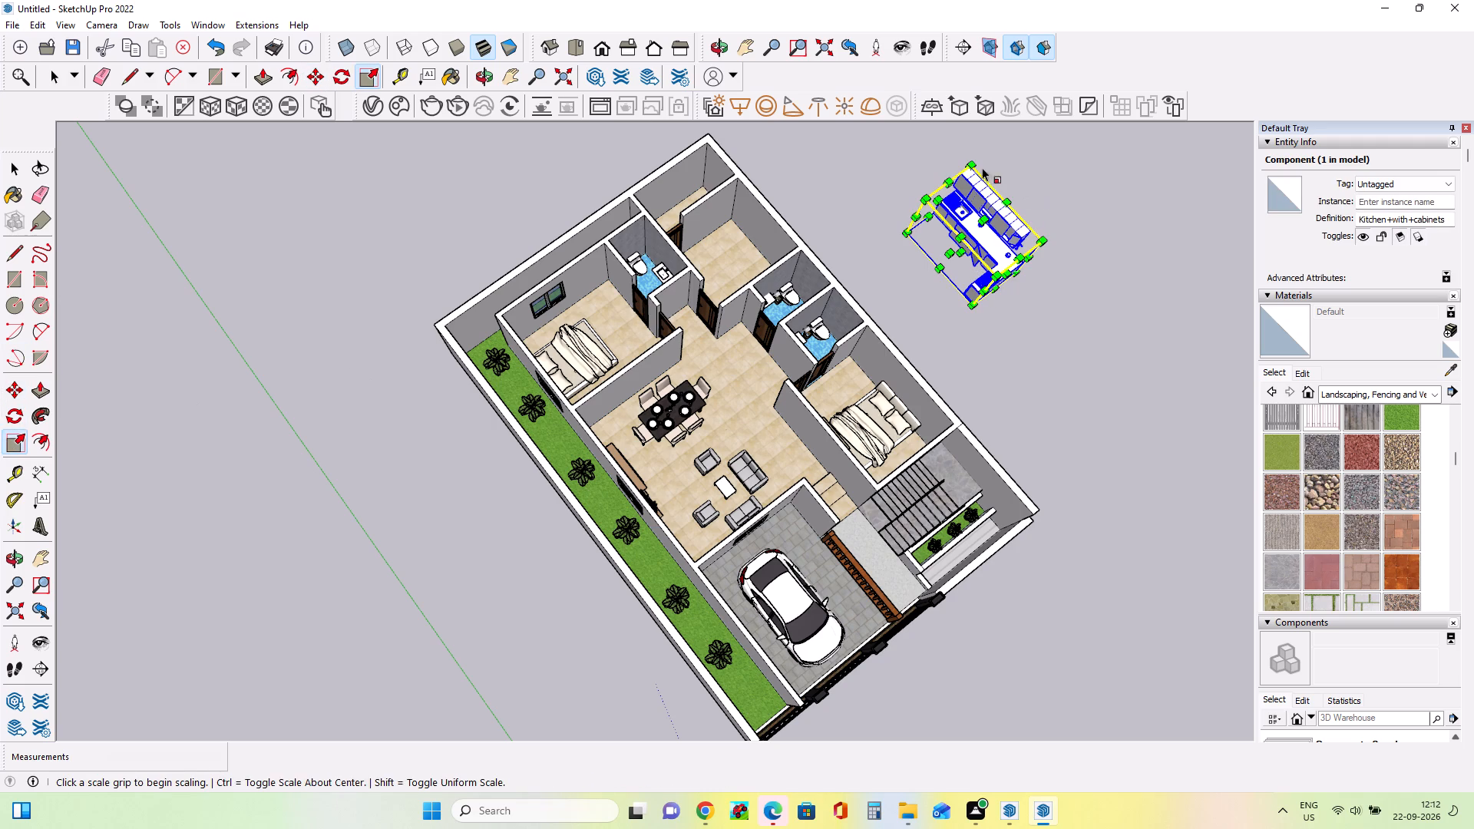
pyautogui.click(976, 166)
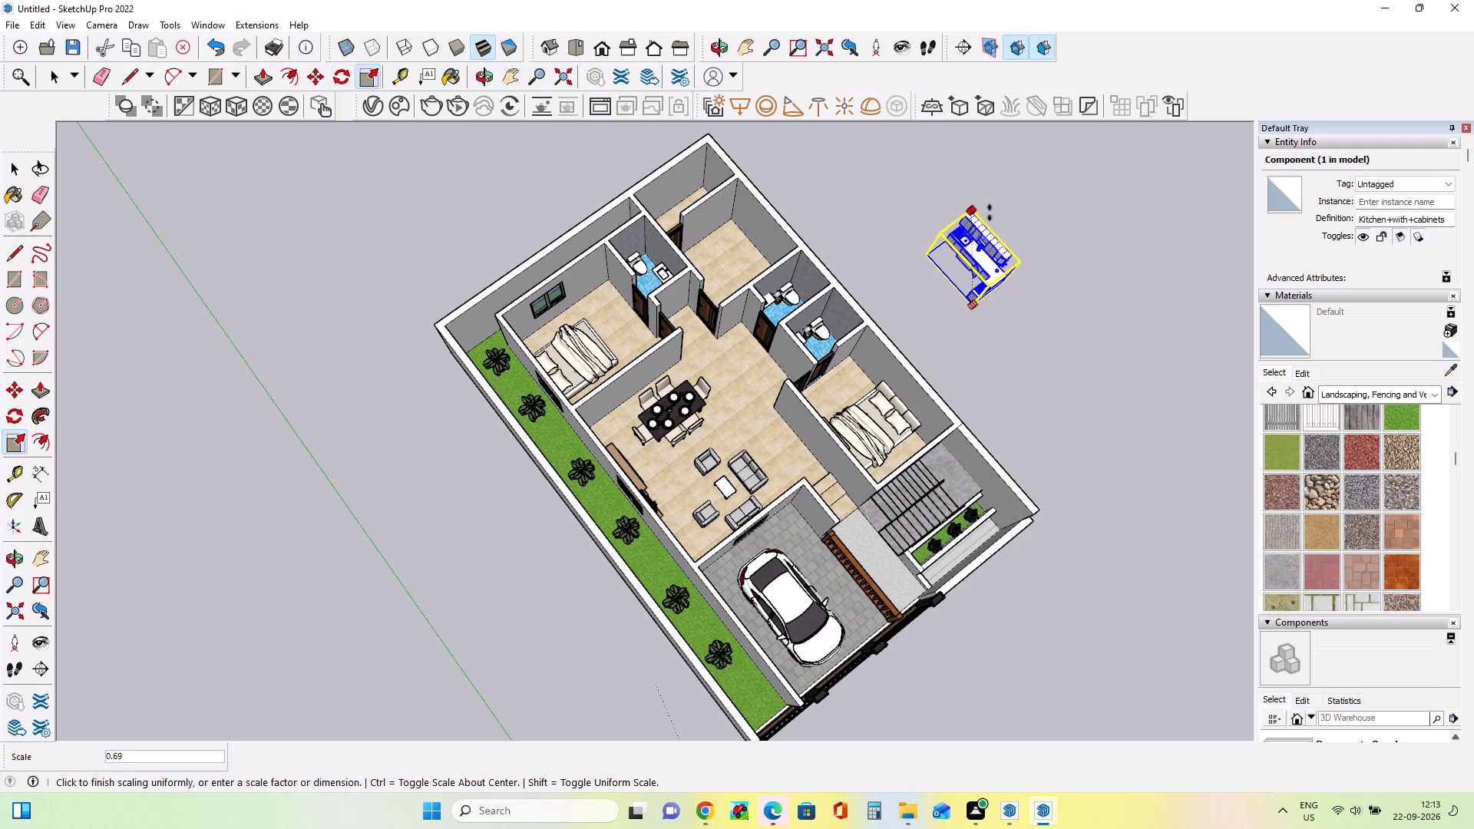
pyautogui.click(990, 213)
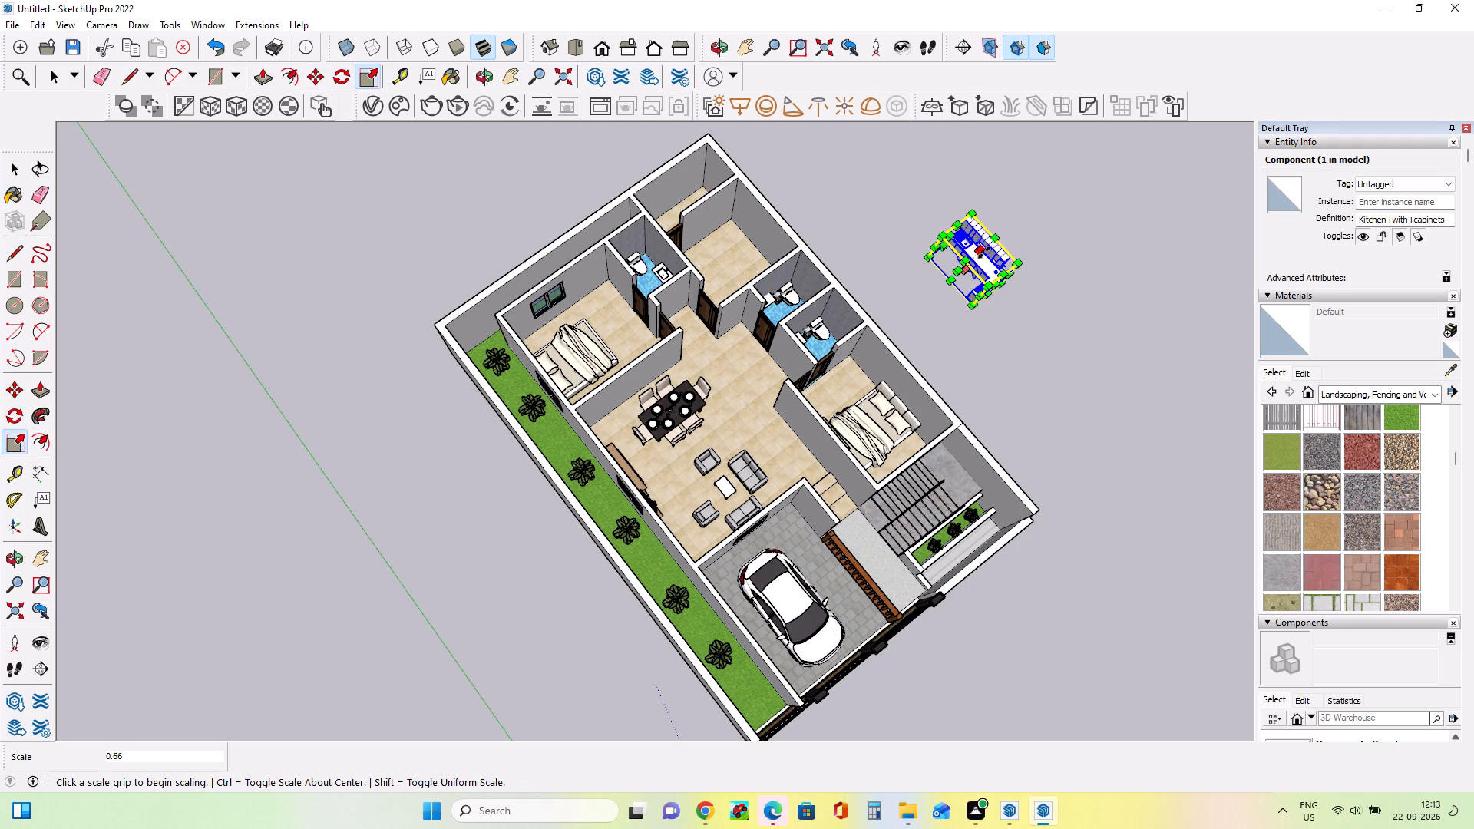
pyautogui.click(984, 253)
pyautogui.click(994, 236)
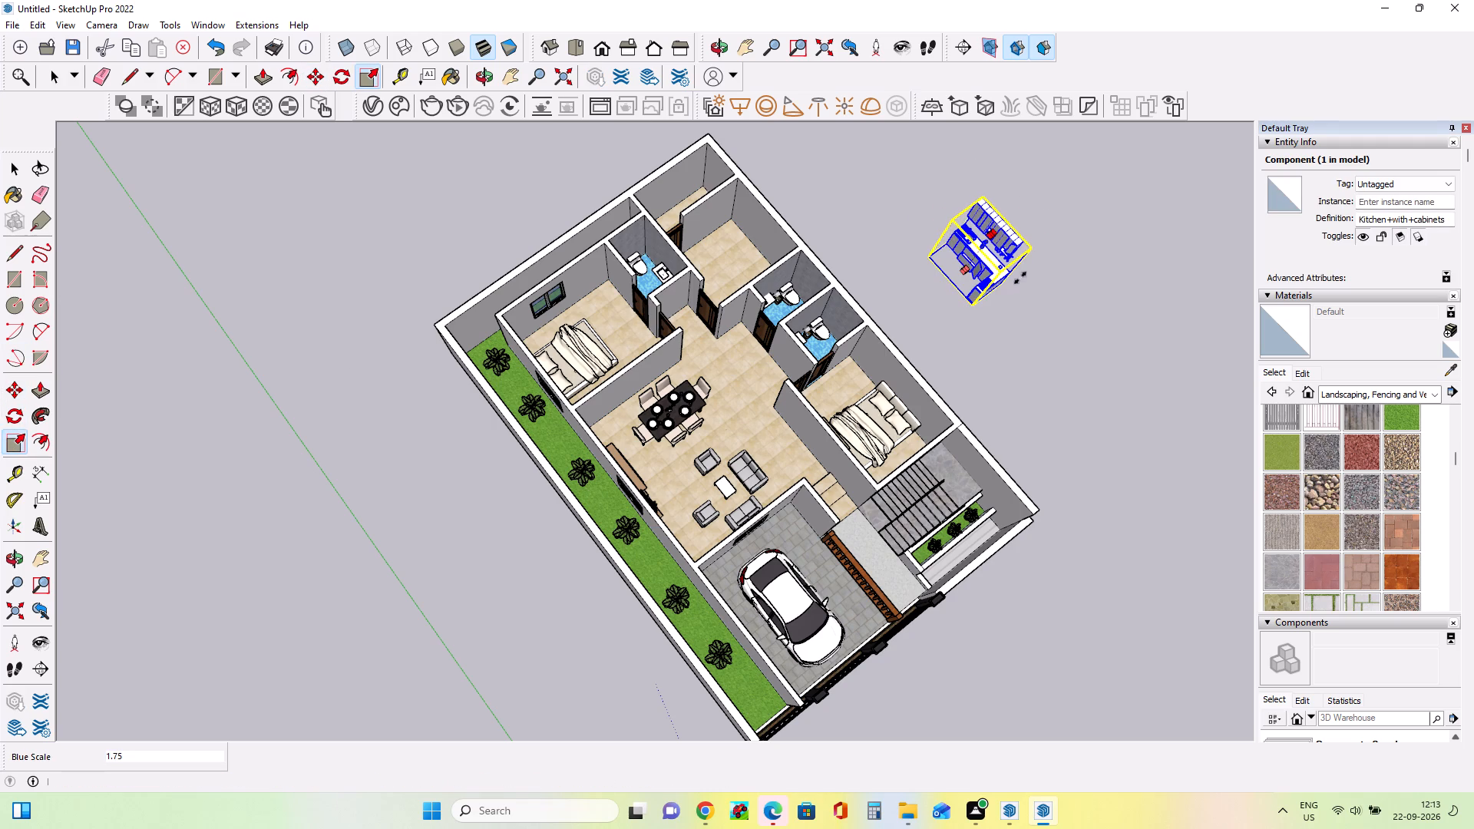
# Move the kitchen component from outside the house to the kitchen room, about 25' 3" away.
pyautogui.click(16, 398)
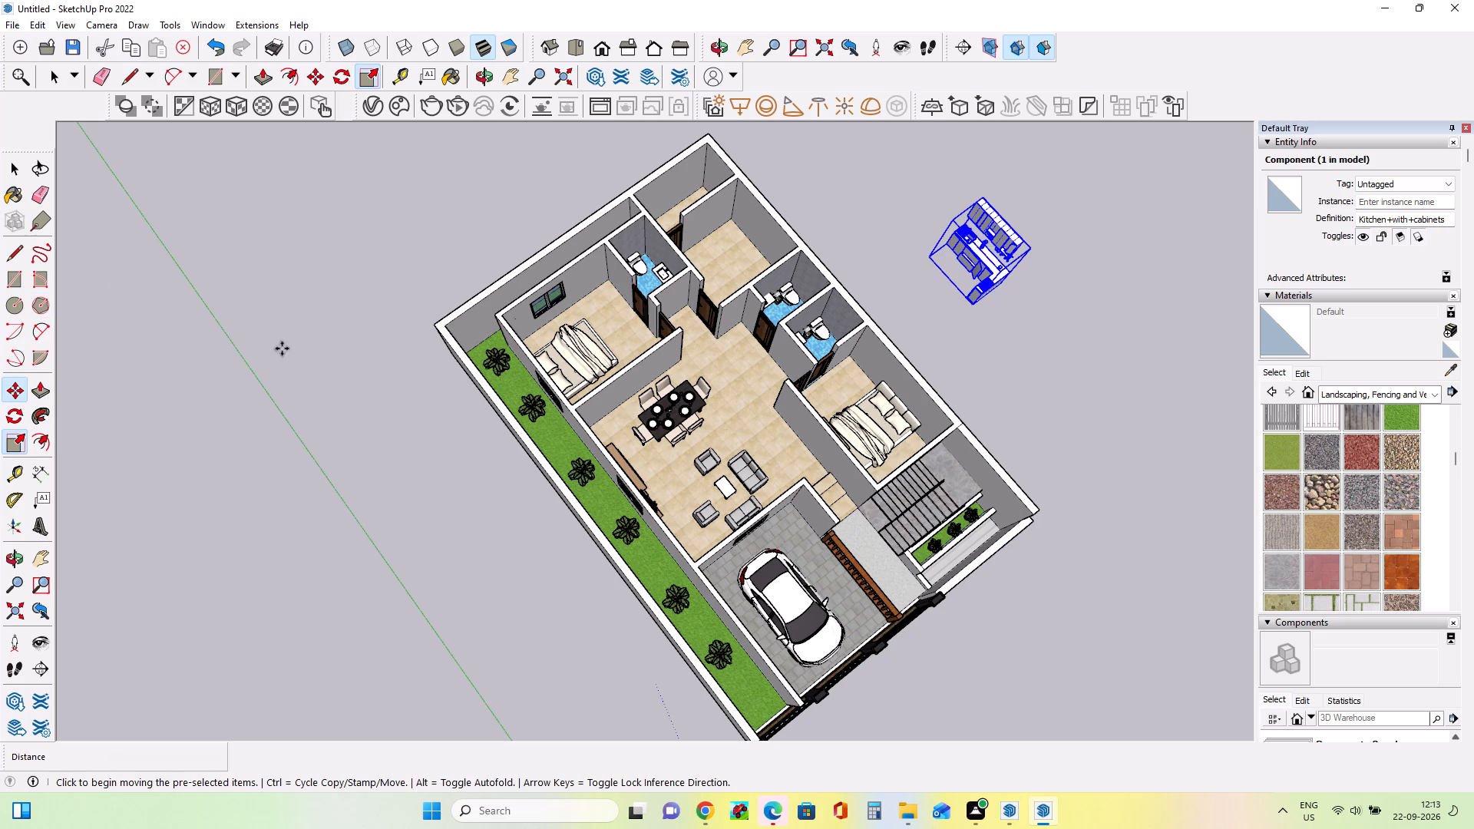
pyautogui.click(969, 307)
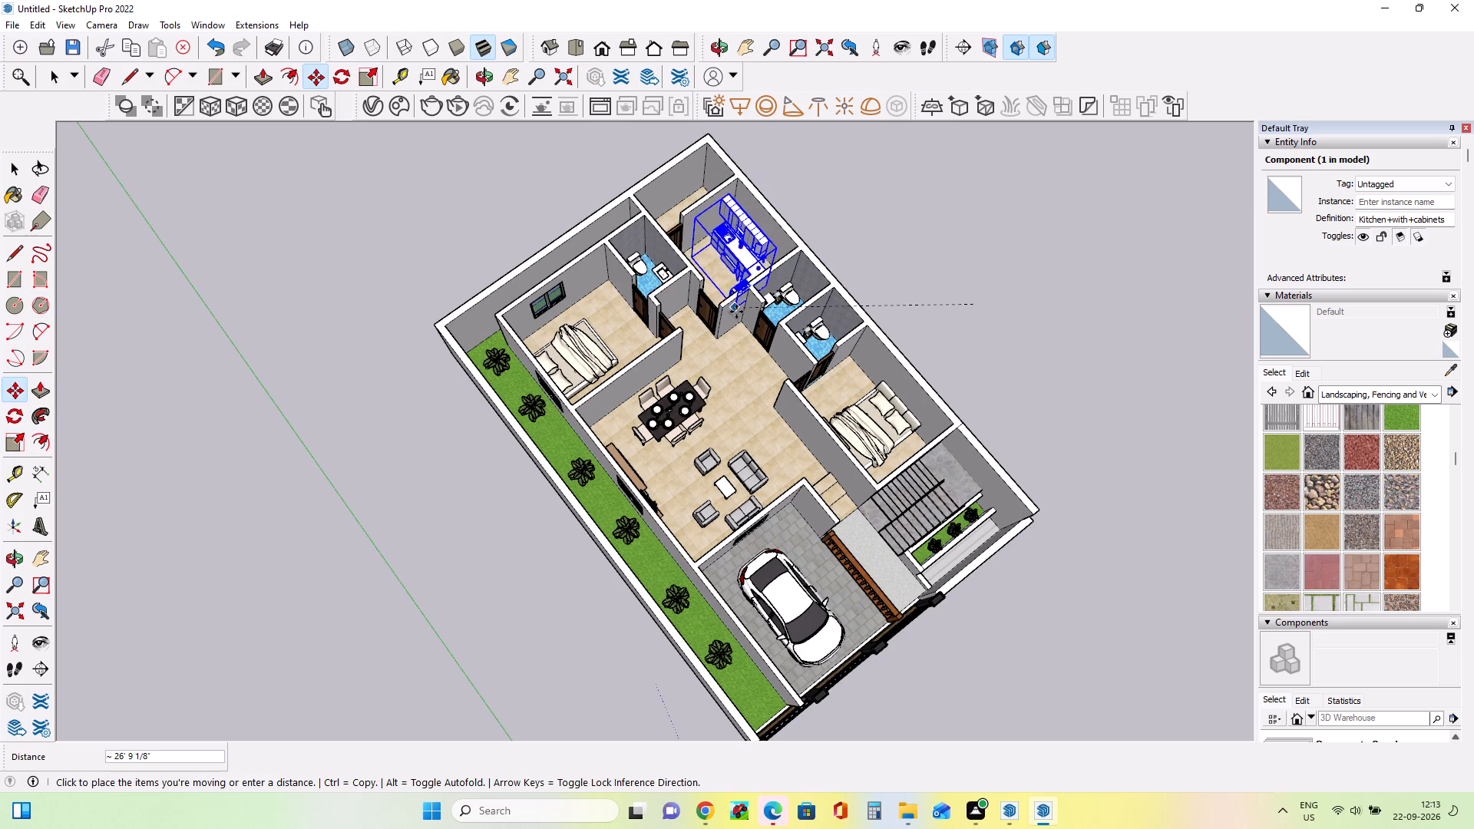
pyautogui.click(742, 340)
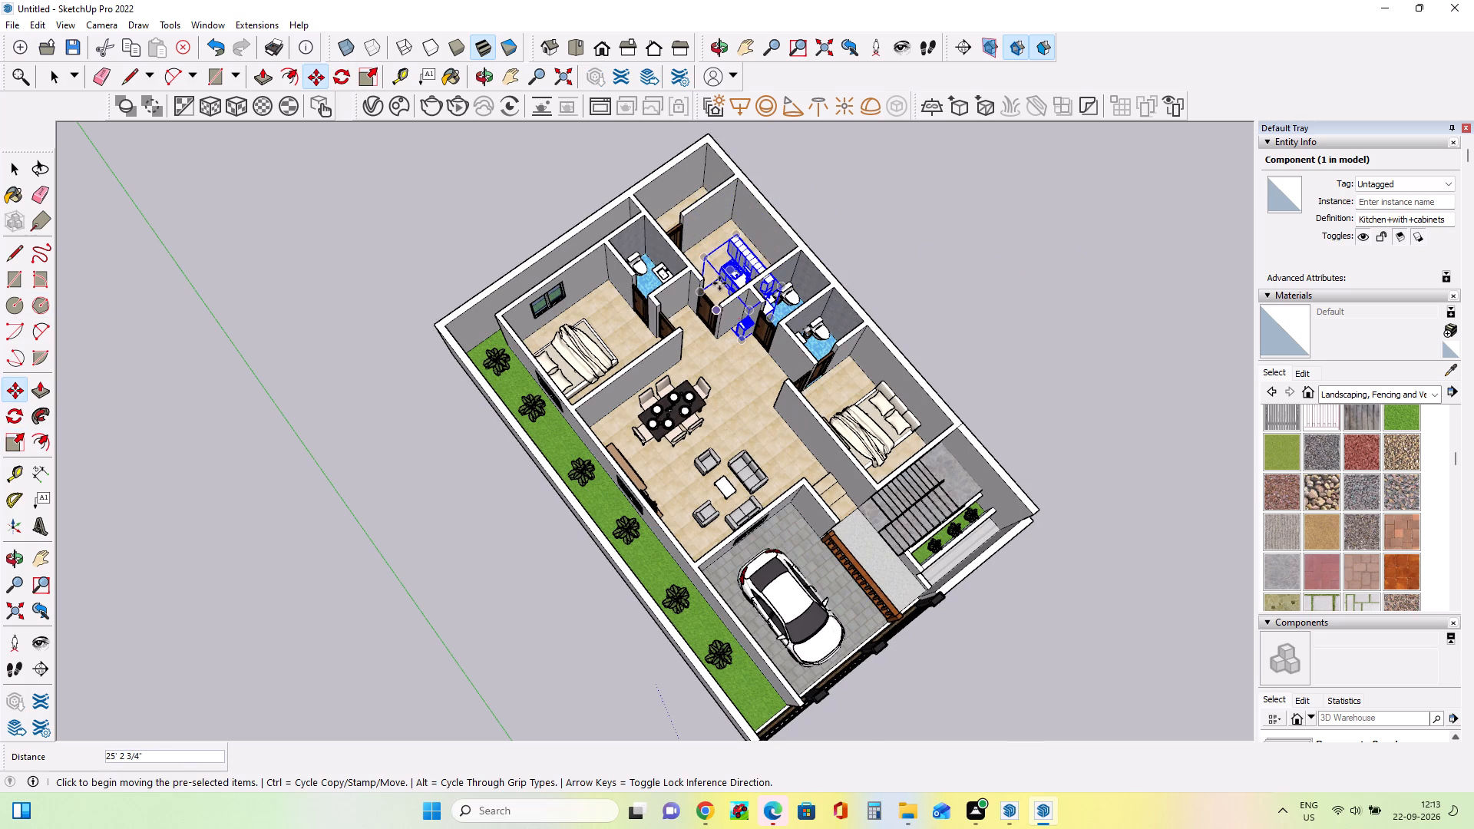
# Shift the kitchen component within its room so its corner meets the wall beside the rear room's door.
pyautogui.scroll(12, 717, 279)
pyautogui.moveTo(722, 313); pyautogui.dragTo(912, 377, button='middle')
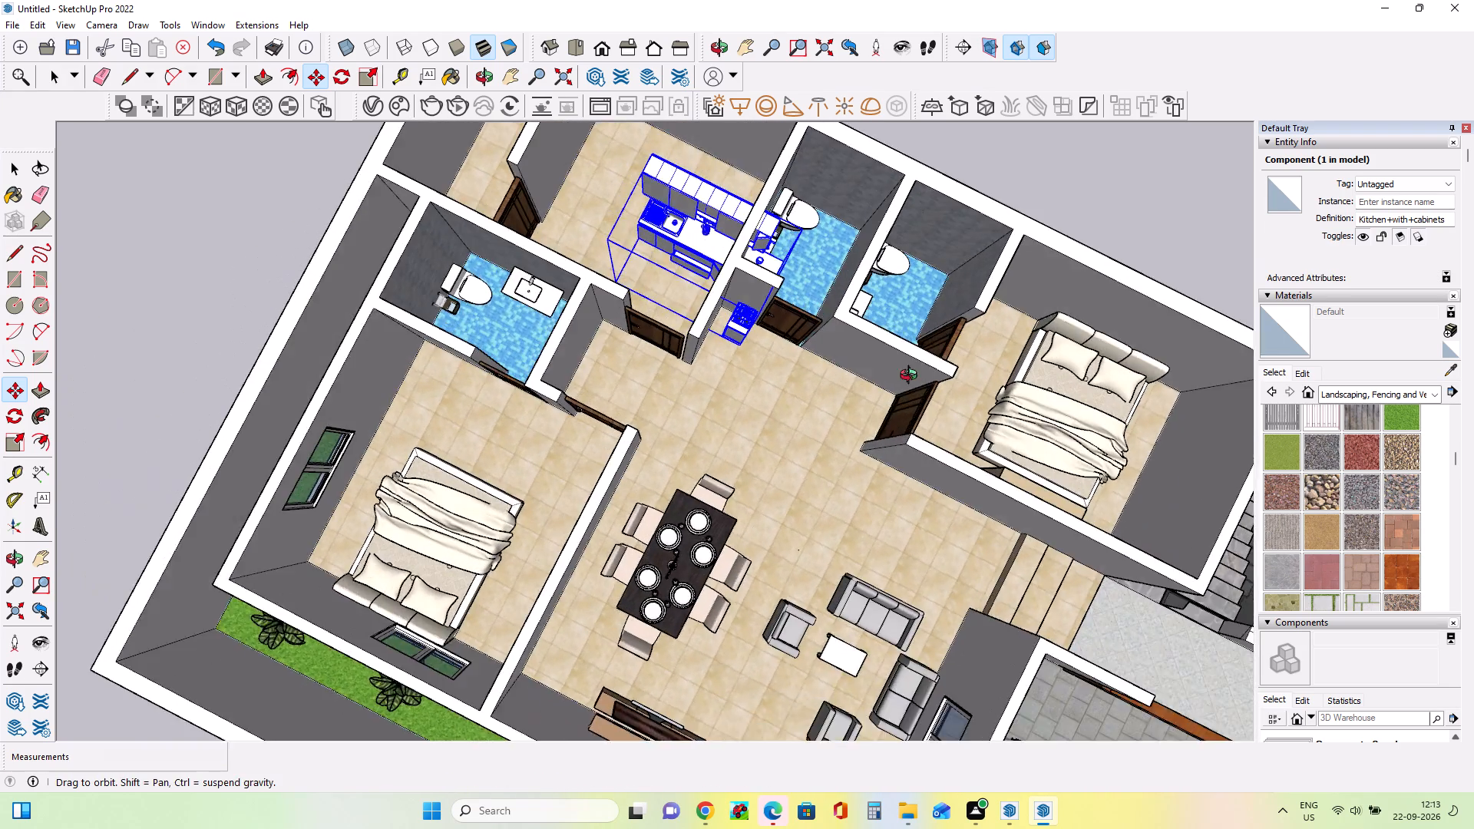
pyautogui.moveTo(912, 377); pyautogui.dragTo(984, 334, button='middle')
pyautogui.moveTo(602, 290); pyautogui.dragTo(881, 306, button='middle')
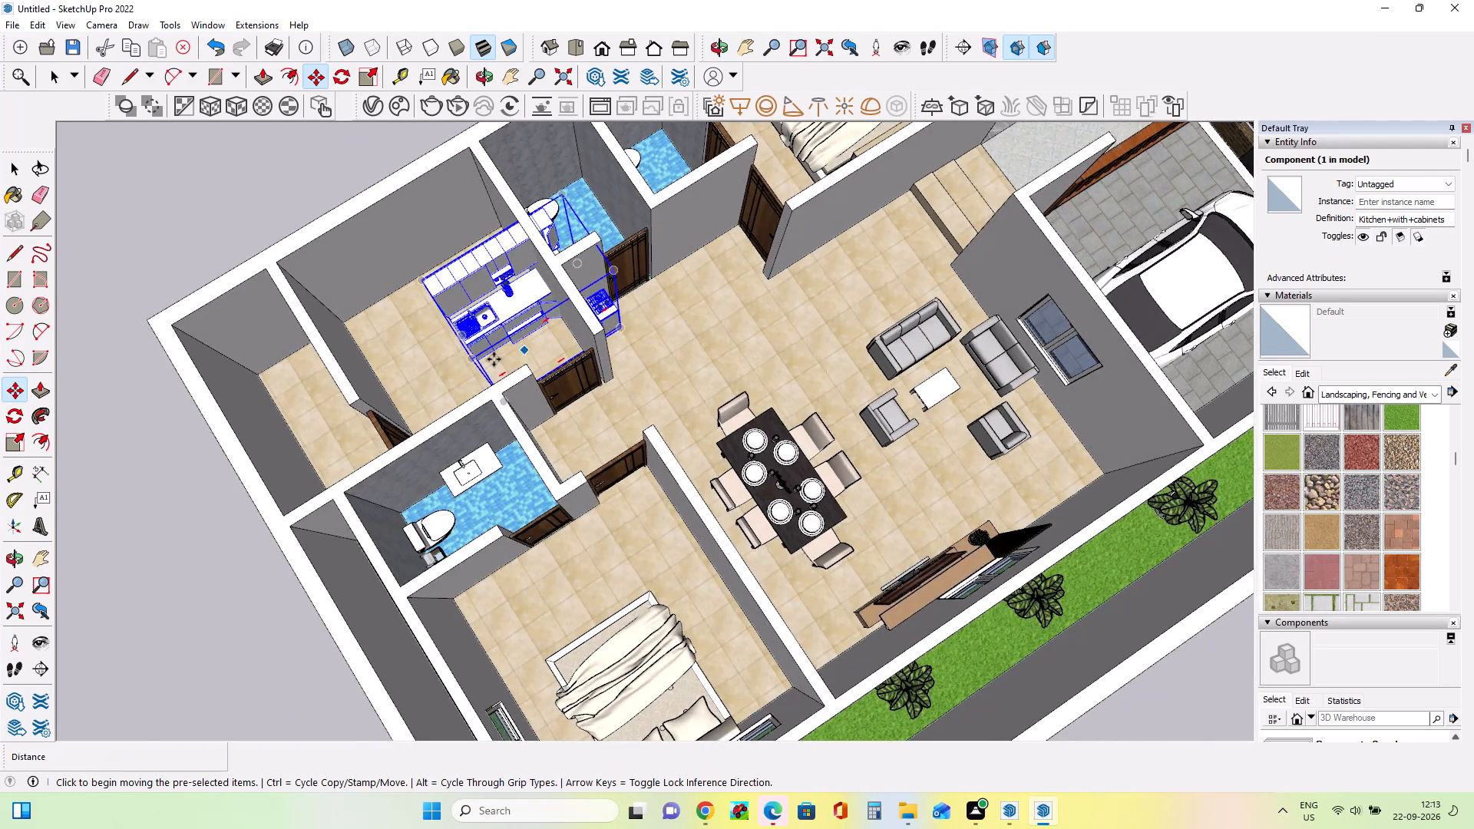
pyautogui.scroll(9, 494, 359)
pyautogui.moveTo(409, 386); pyautogui.dragTo(607, 306, button='middle')
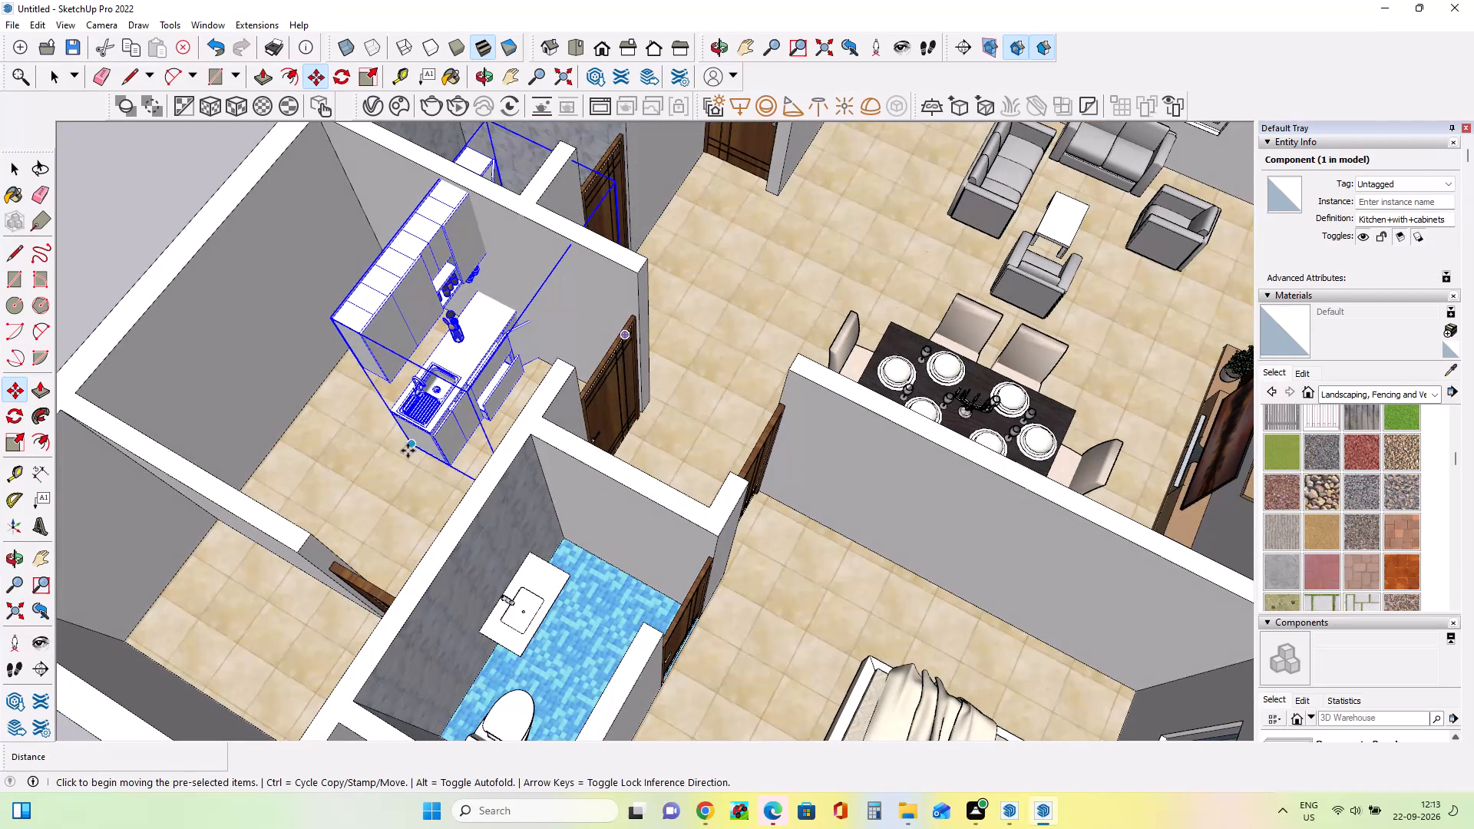
pyautogui.click(408, 450)
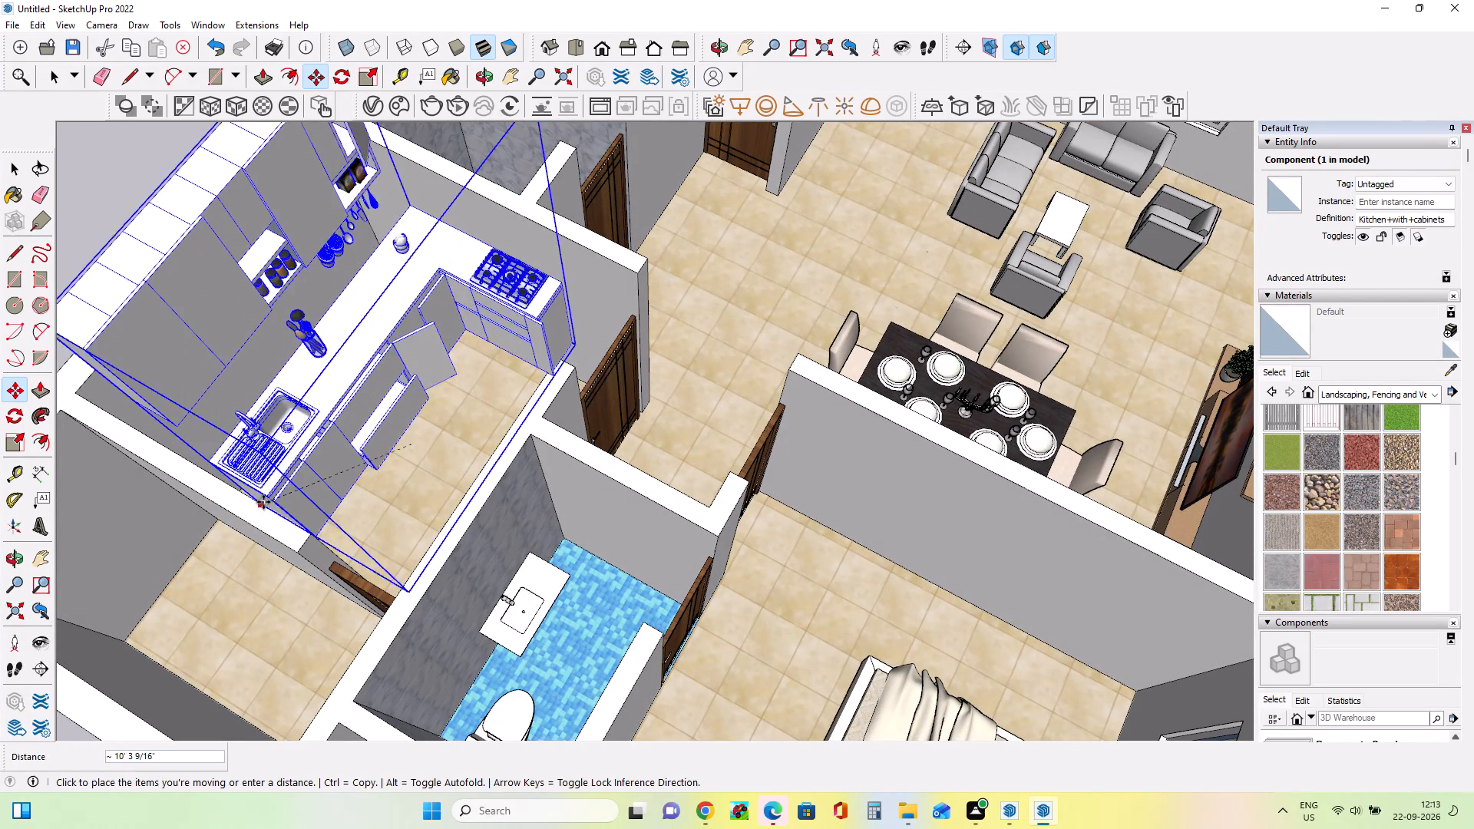
pyautogui.click(305, 490)
pyautogui.moveTo(397, 500); pyautogui.dragTo(221, 566, button='middle')
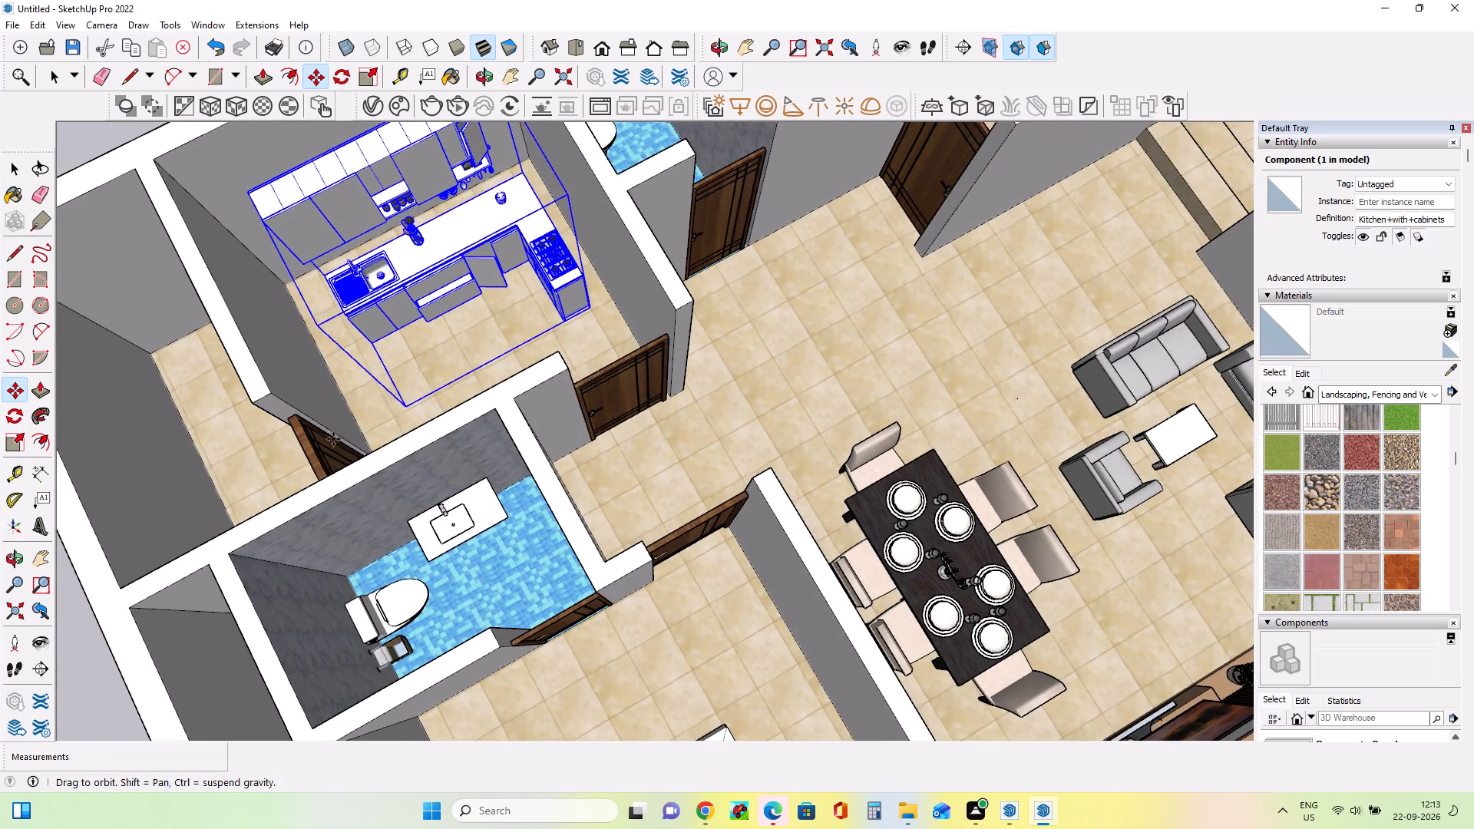
pyautogui.scroll(8, 412, 390)
pyautogui.click(406, 418)
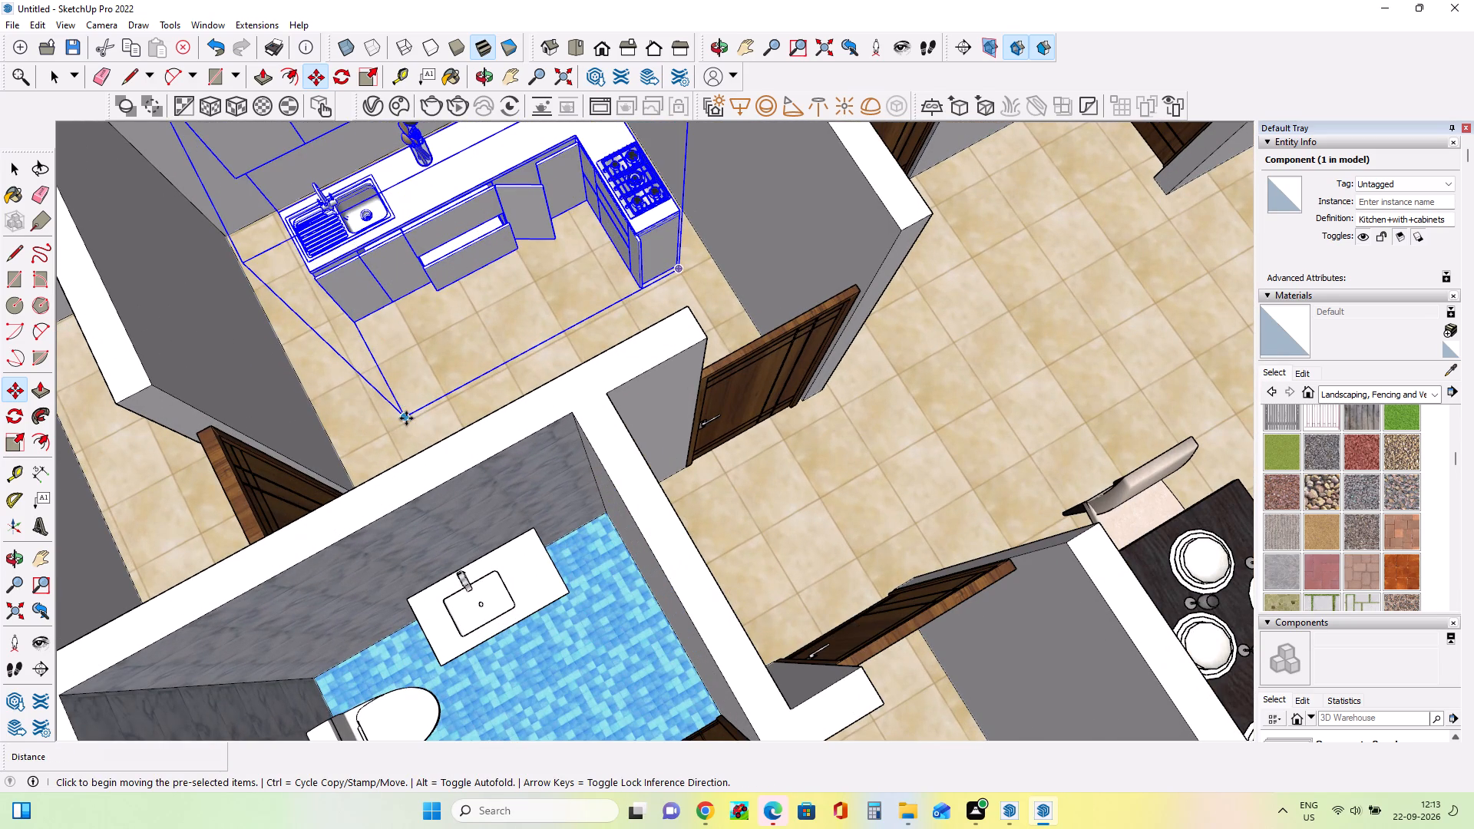
pyautogui.click(317, 411)
# Stretch the kitchen to fit its room, scaling about 1.35 along green and 1.50 along red, and deselect it.
pyautogui.moveTo(628, 338); pyautogui.dragTo(355, 351, button='middle')
pyautogui.scroll(-4, 713, 313)
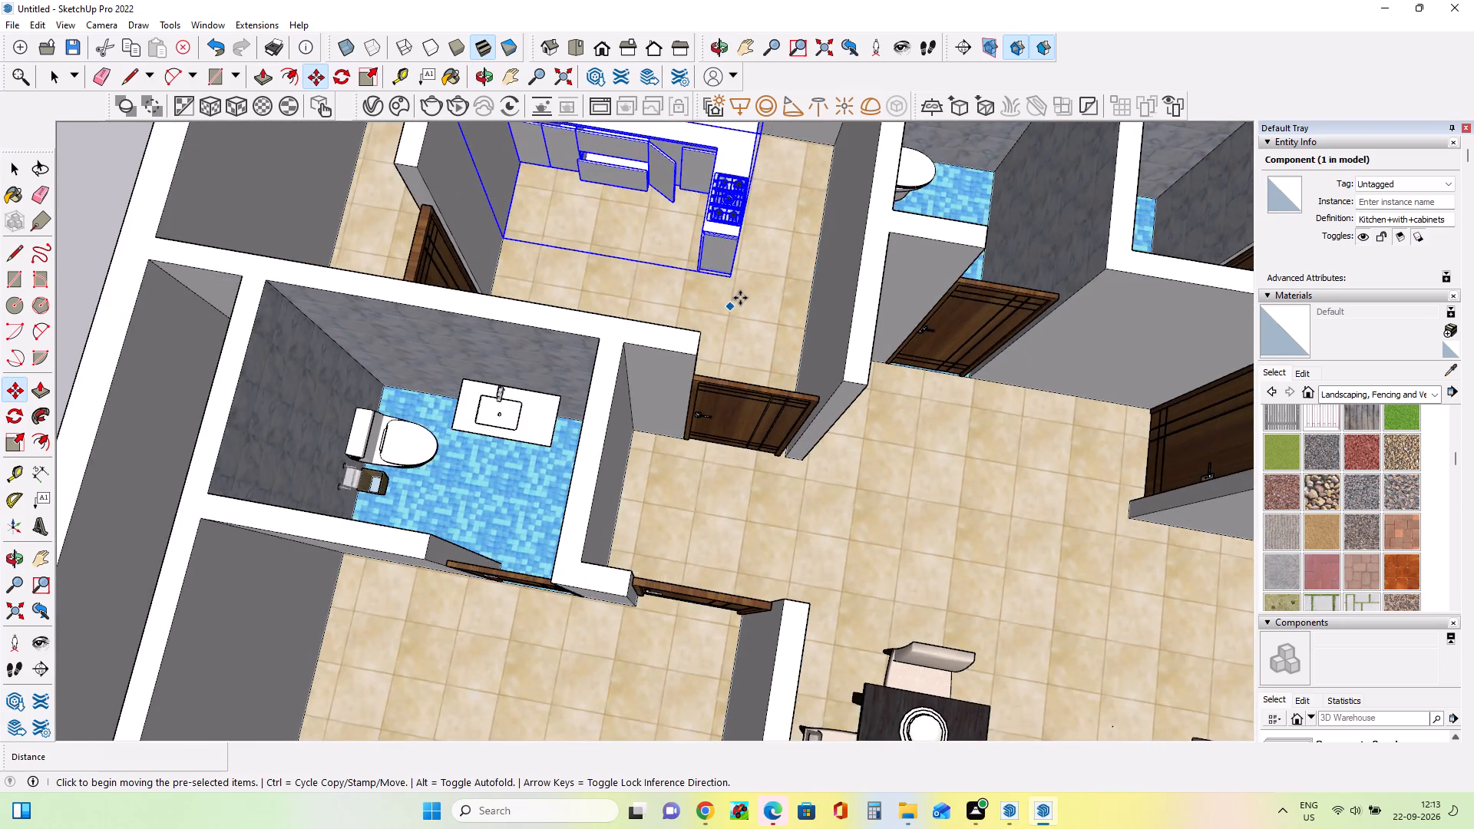
pyautogui.scroll(-8, 740, 298)
pyautogui.moveTo(763, 311); pyautogui.dragTo(469, 300, button='middle')
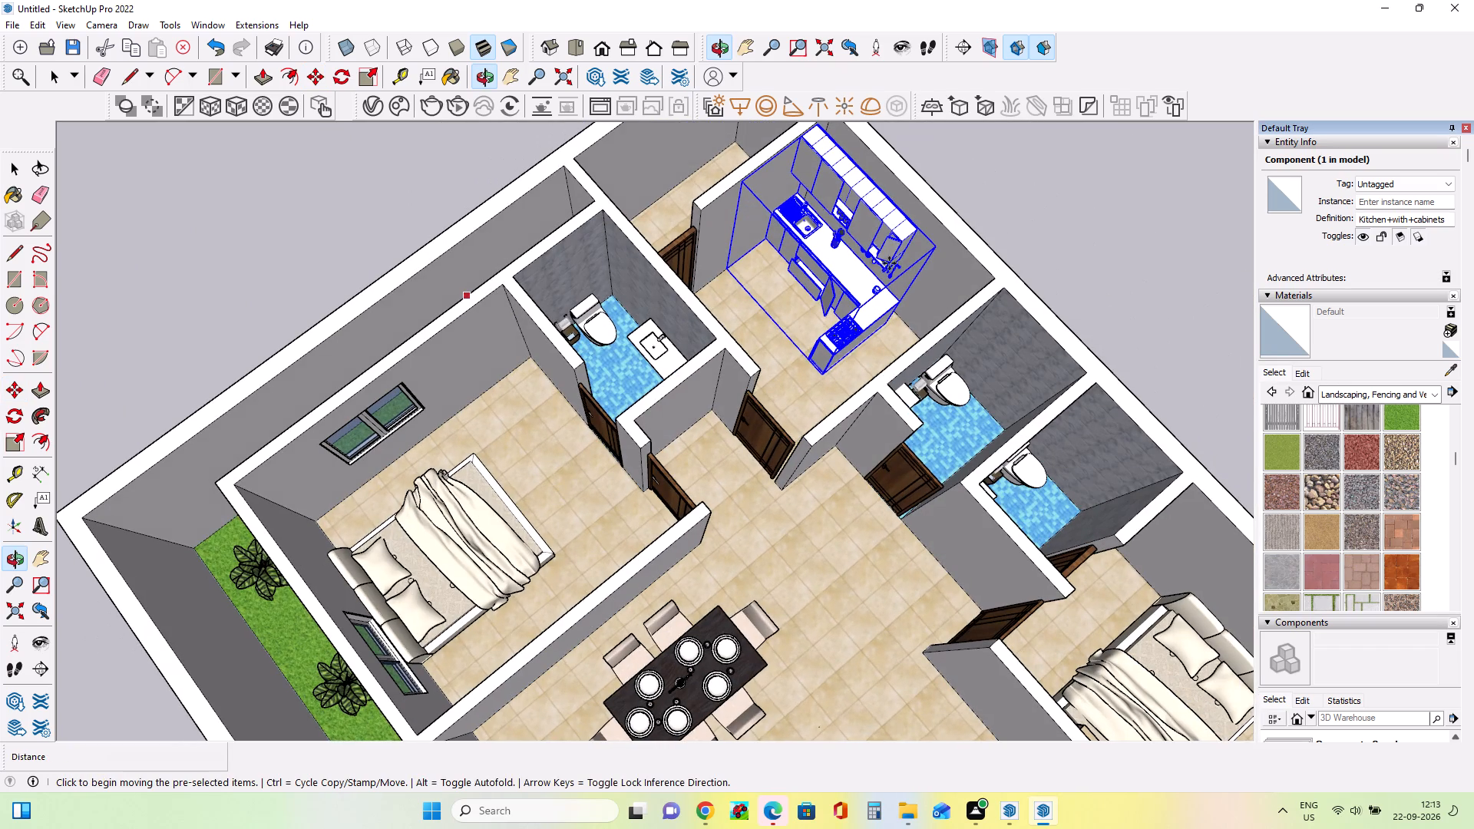
pyautogui.scroll(4, 957, 259)
pyautogui.scroll(3, 878, 299)
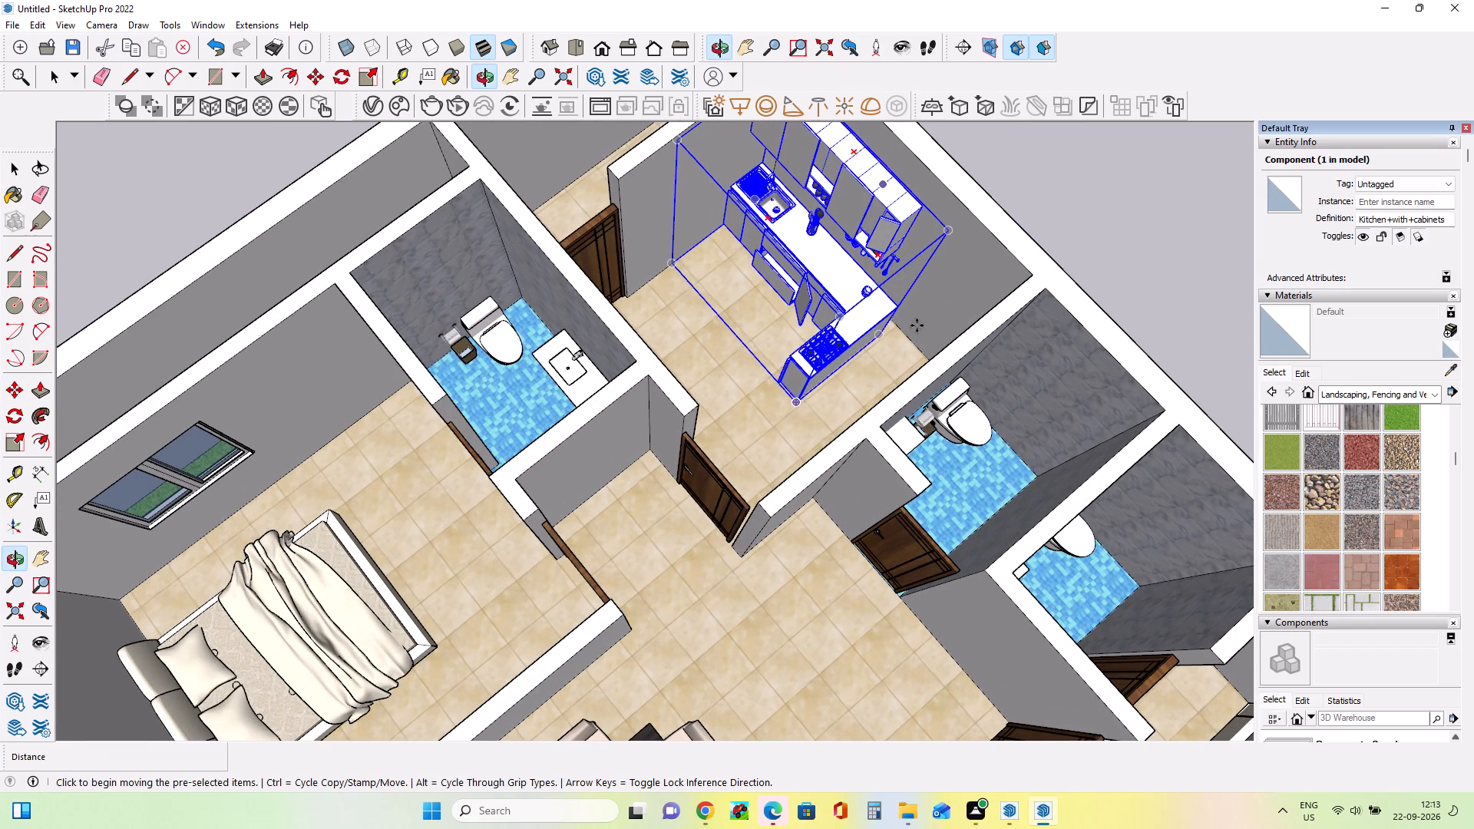
pyautogui.click(17, 447)
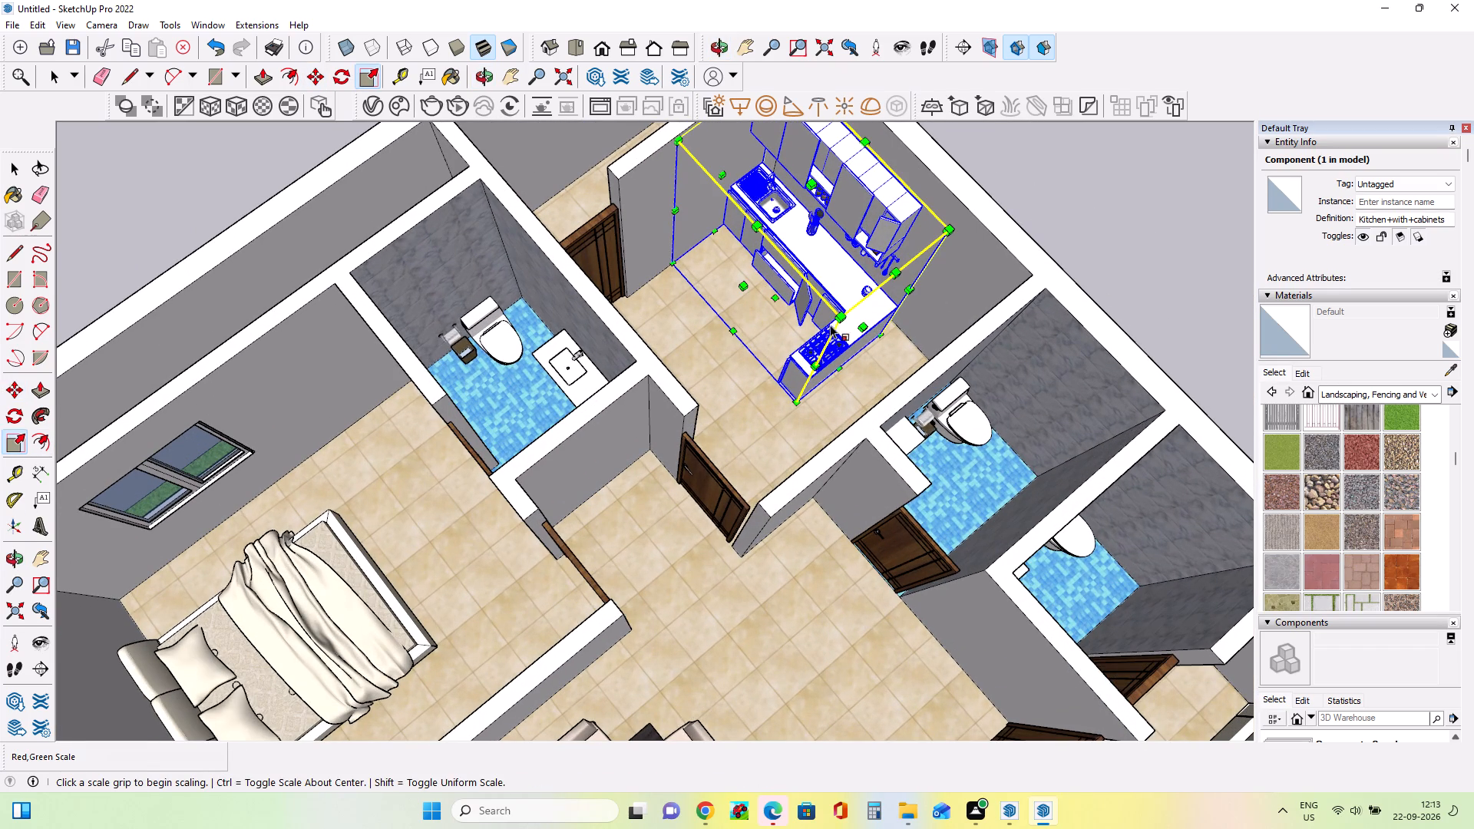
pyautogui.click(864, 327)
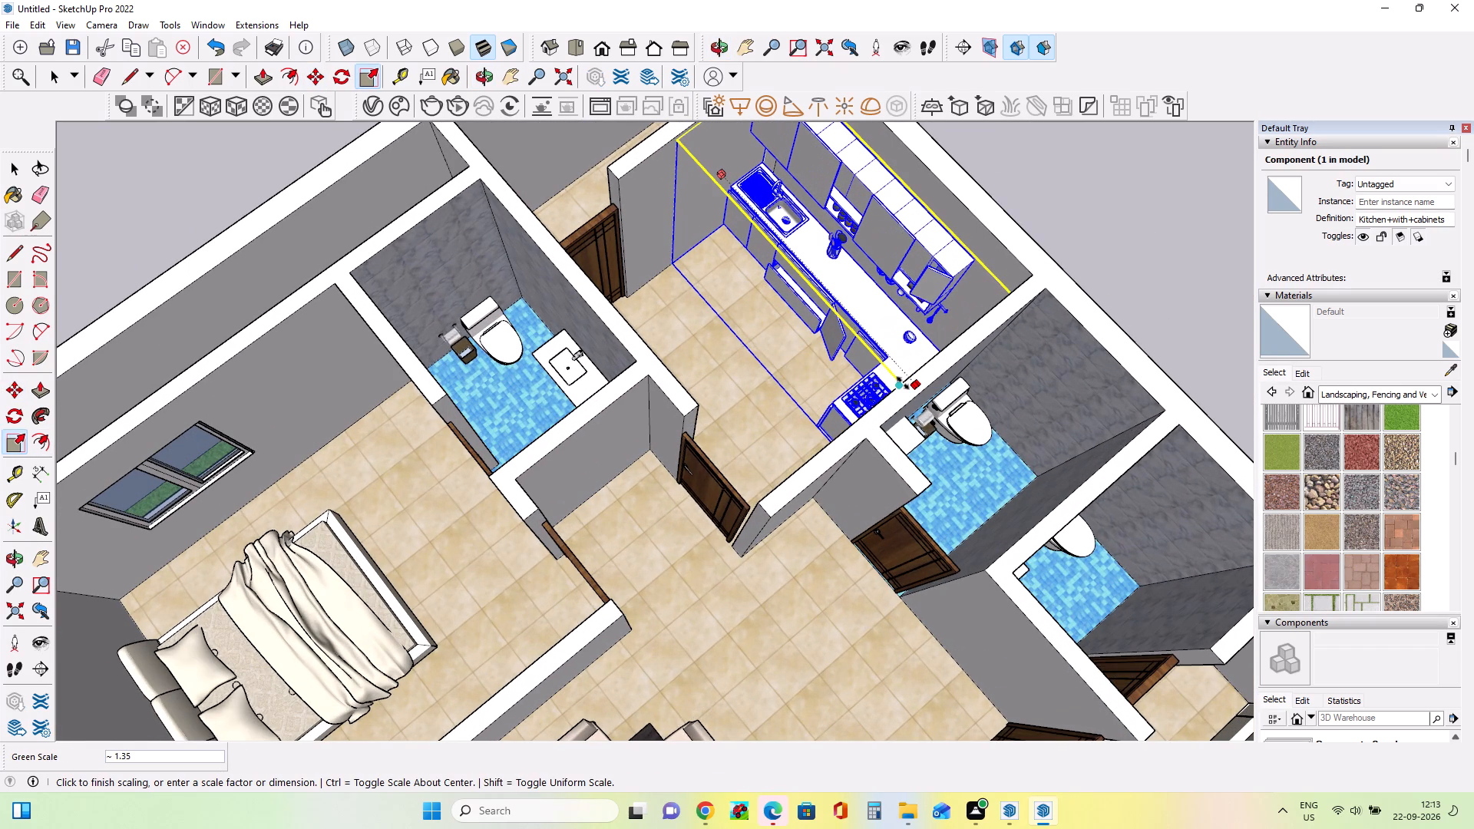
pyautogui.click(903, 383)
pyautogui.scroll(-6, 729, 396)
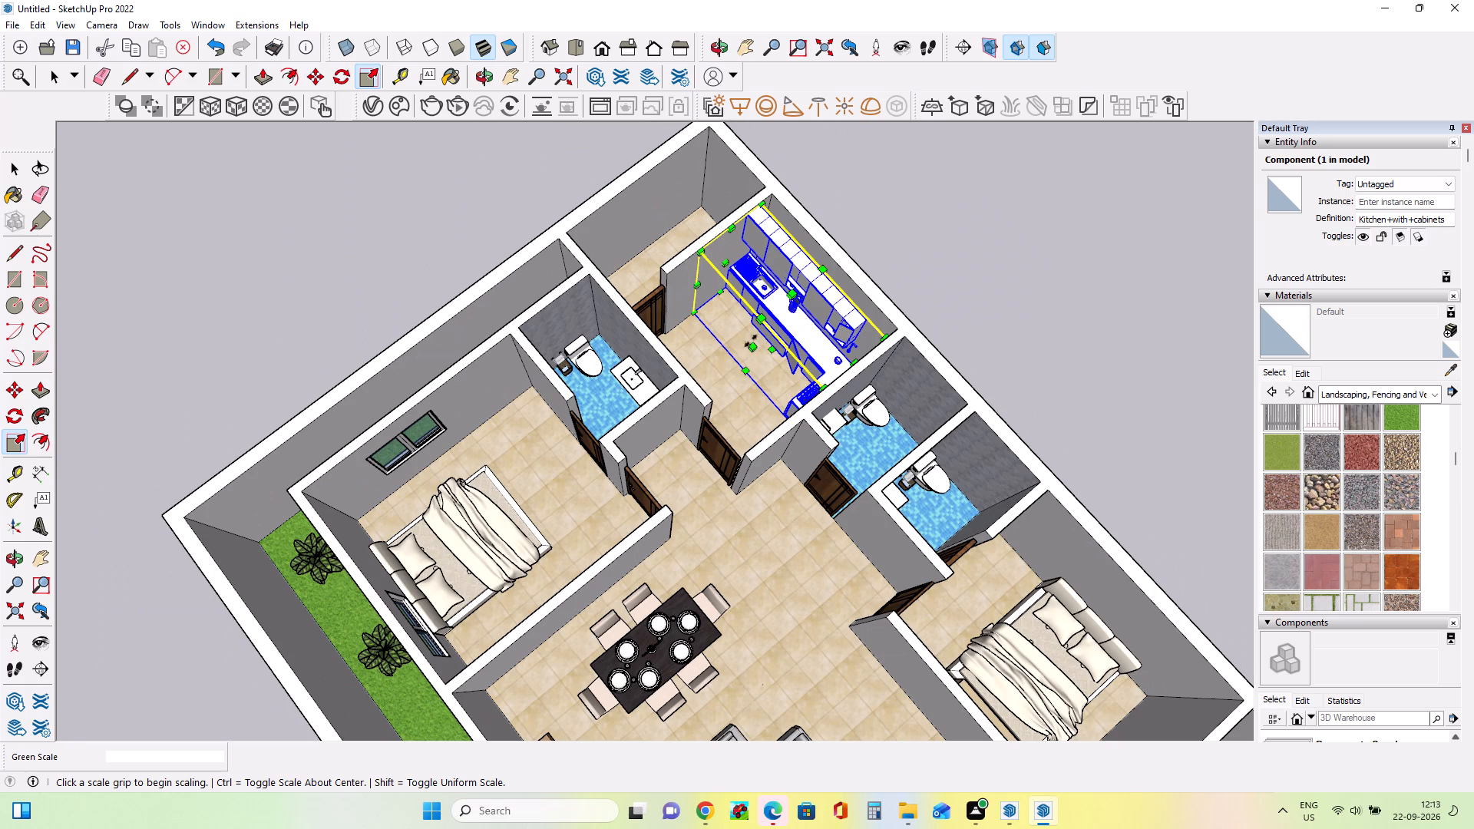
pyautogui.click(752, 345)
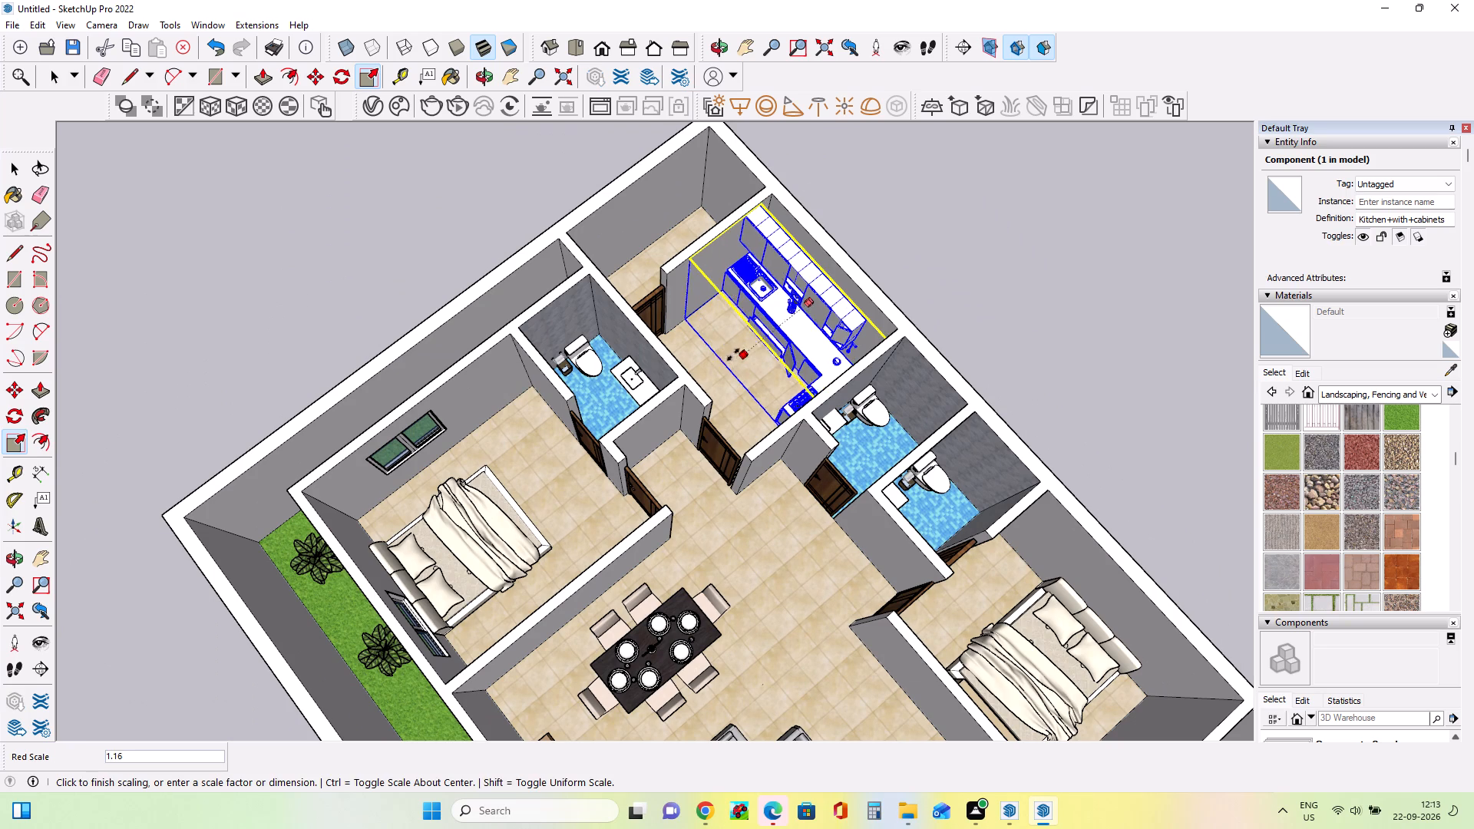
pyautogui.click(721, 364)
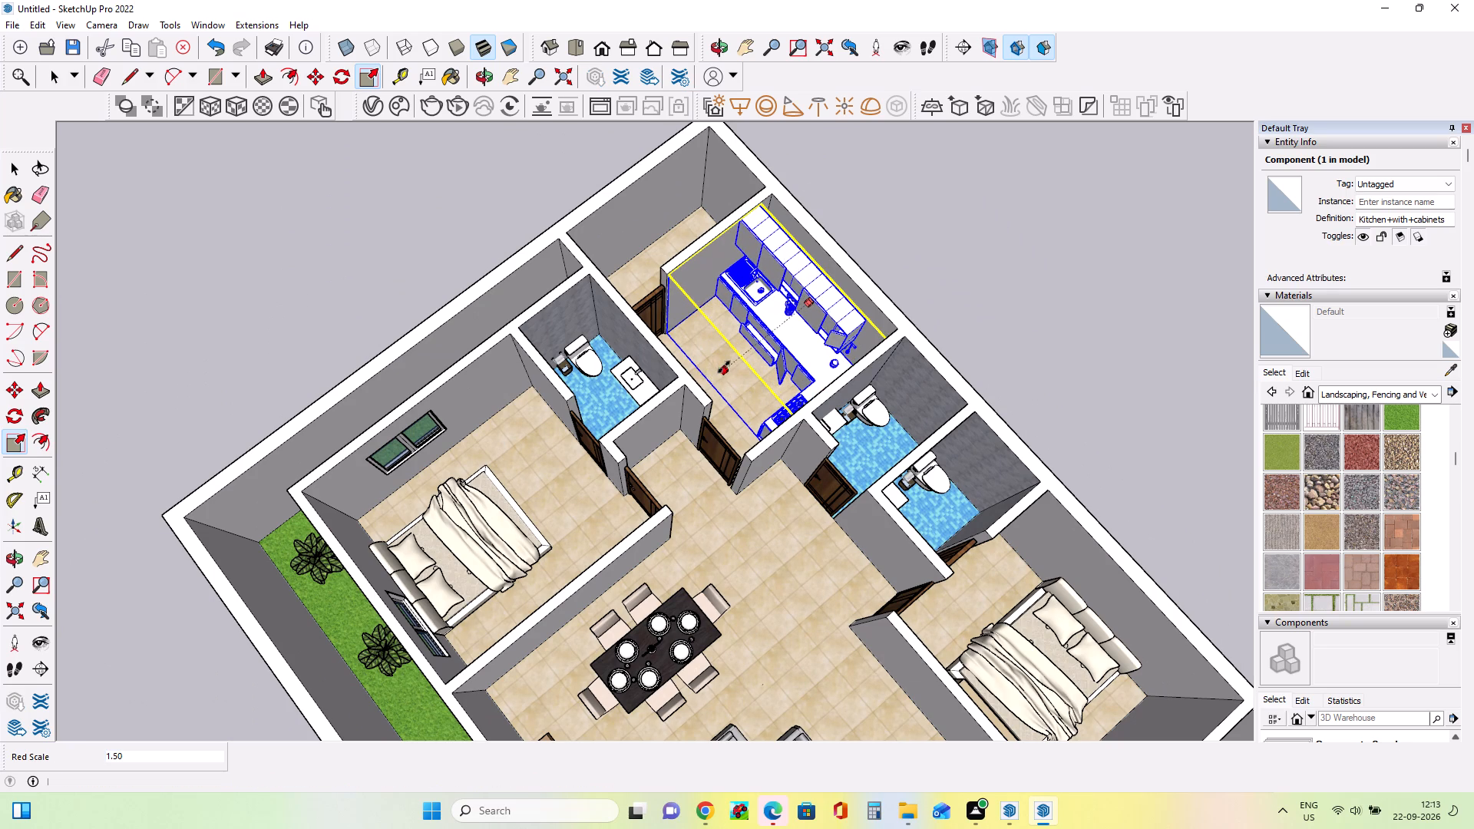
pyautogui.click(12, 169)
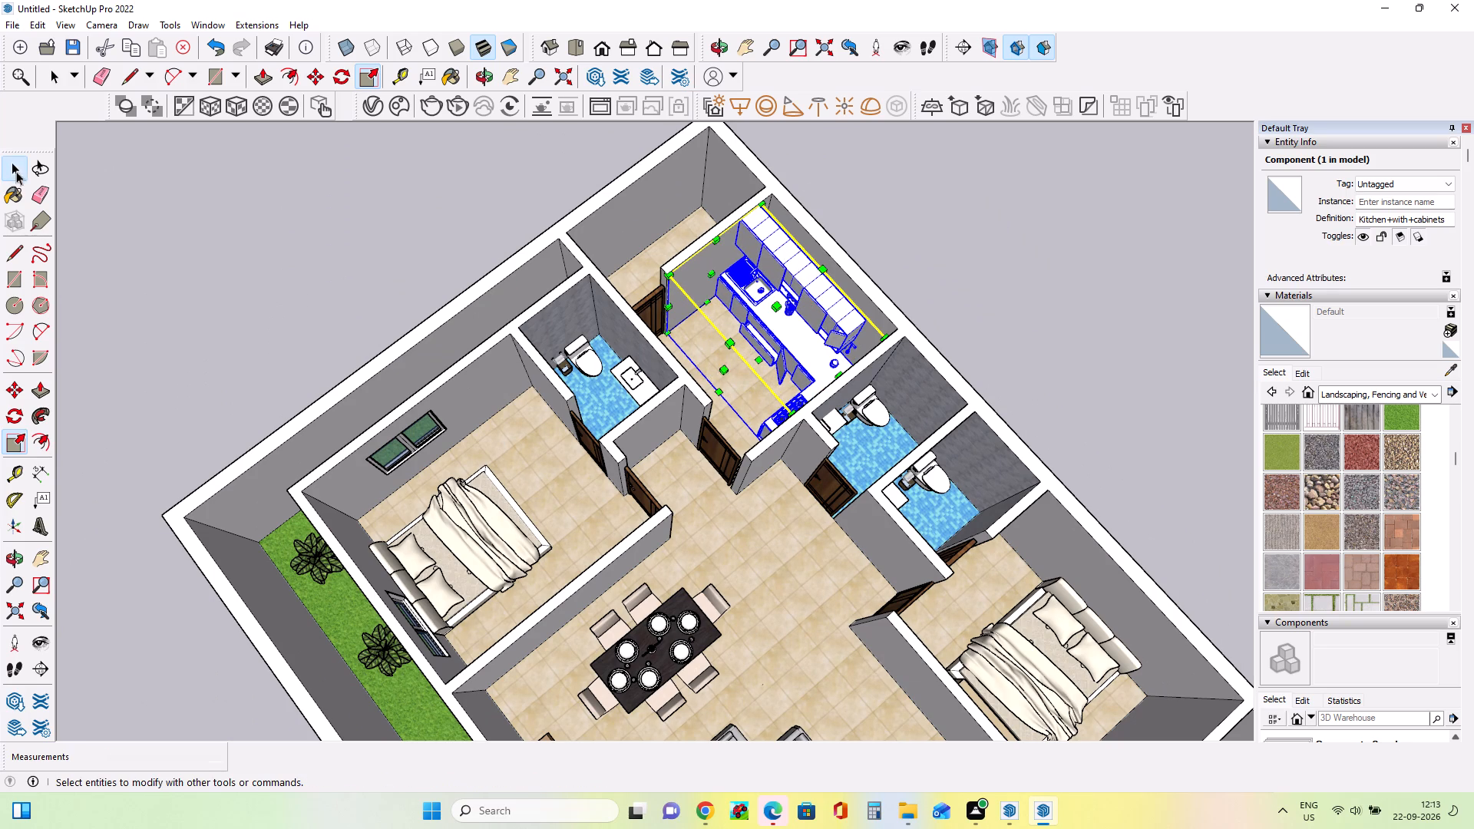
pyautogui.click(223, 254)
# Import the Main+Door+1 file from Downloads.
pyautogui.moveTo(321, 371); pyautogui.dragTo(620, 368, button='middle')
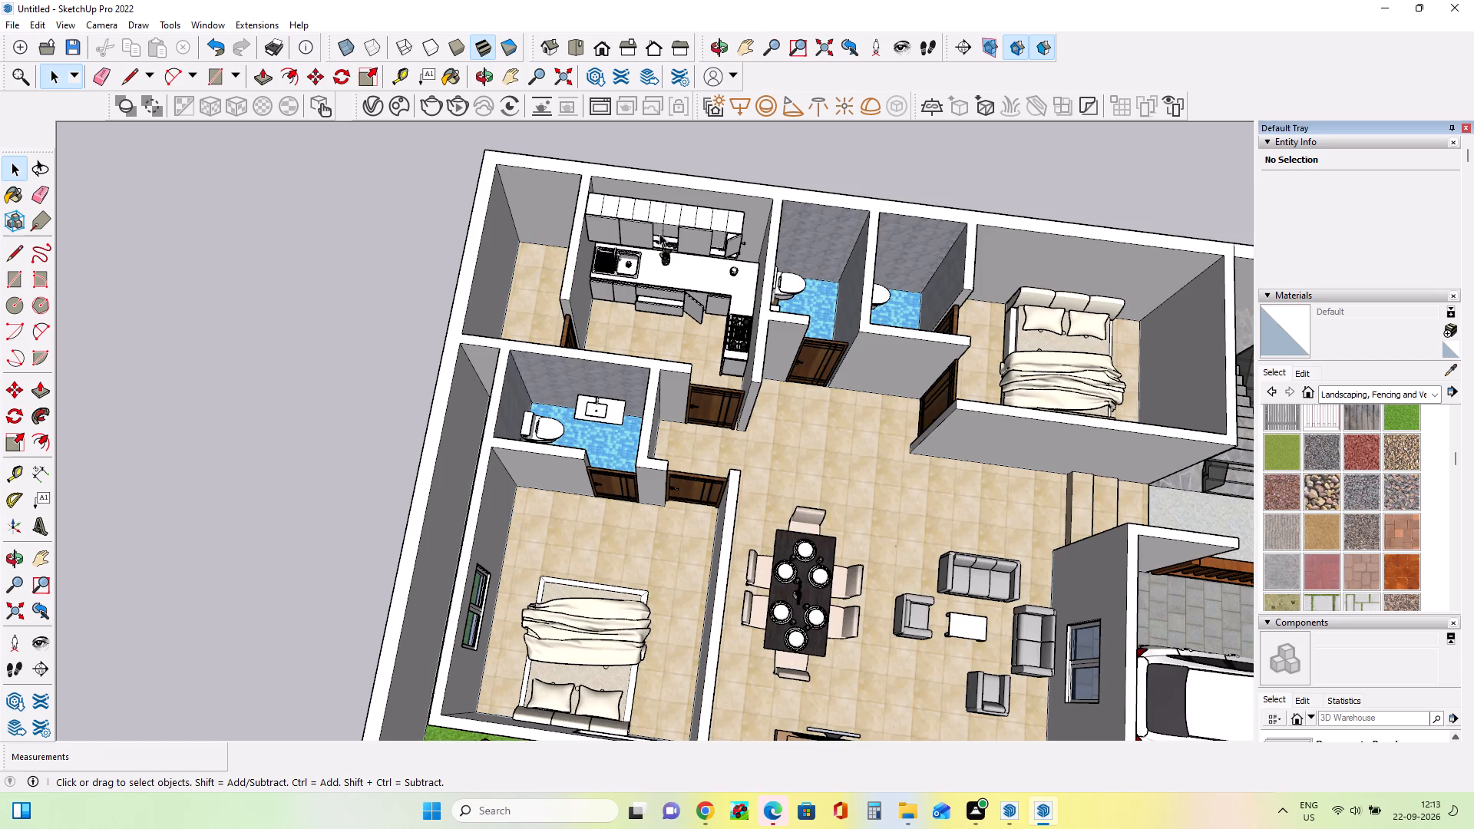
pyautogui.scroll(3, 660, 232)
pyautogui.scroll(-10, 660, 232)
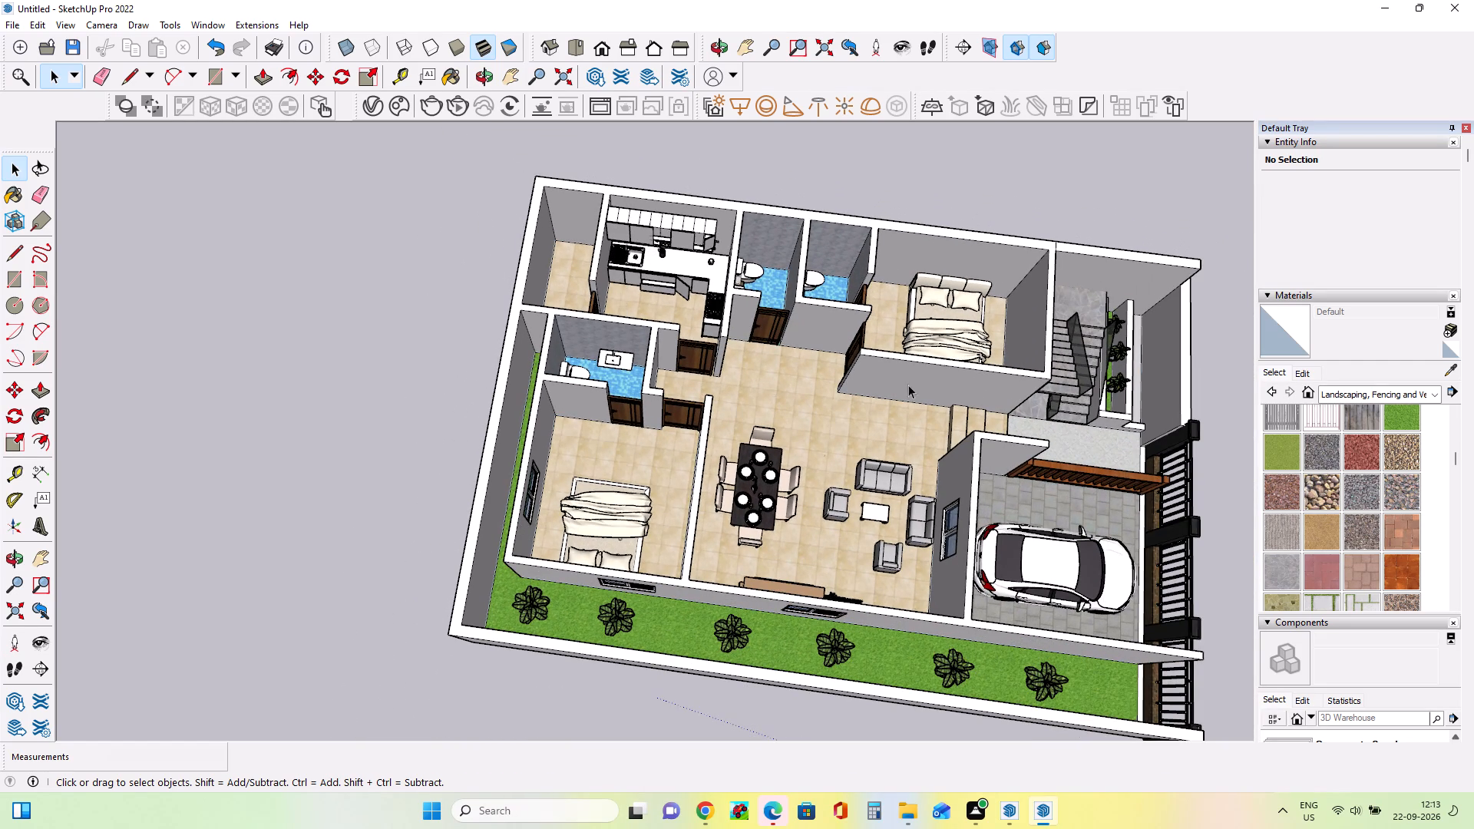
pyautogui.click(13, 21)
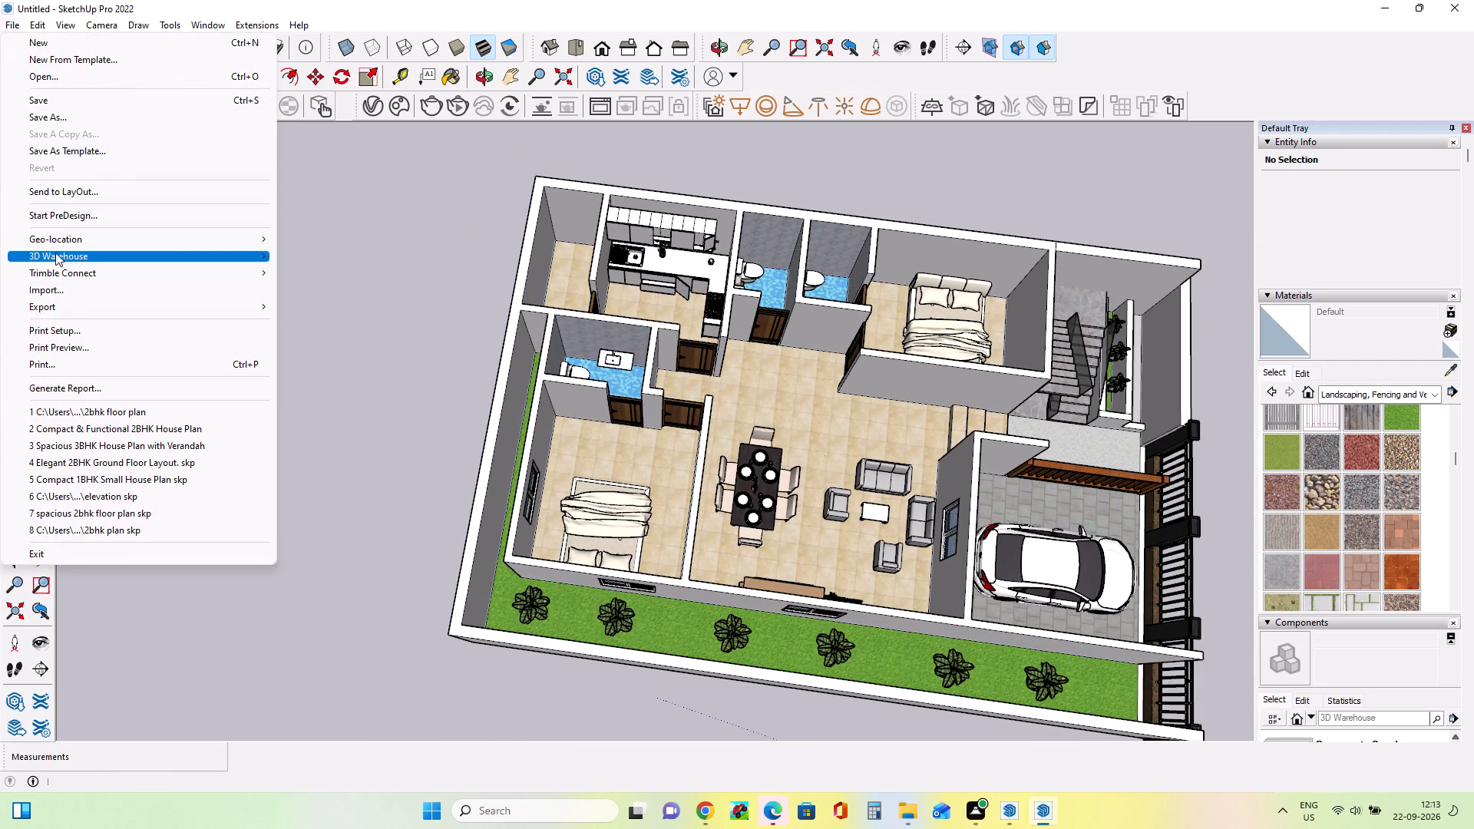
pyautogui.click(73, 291)
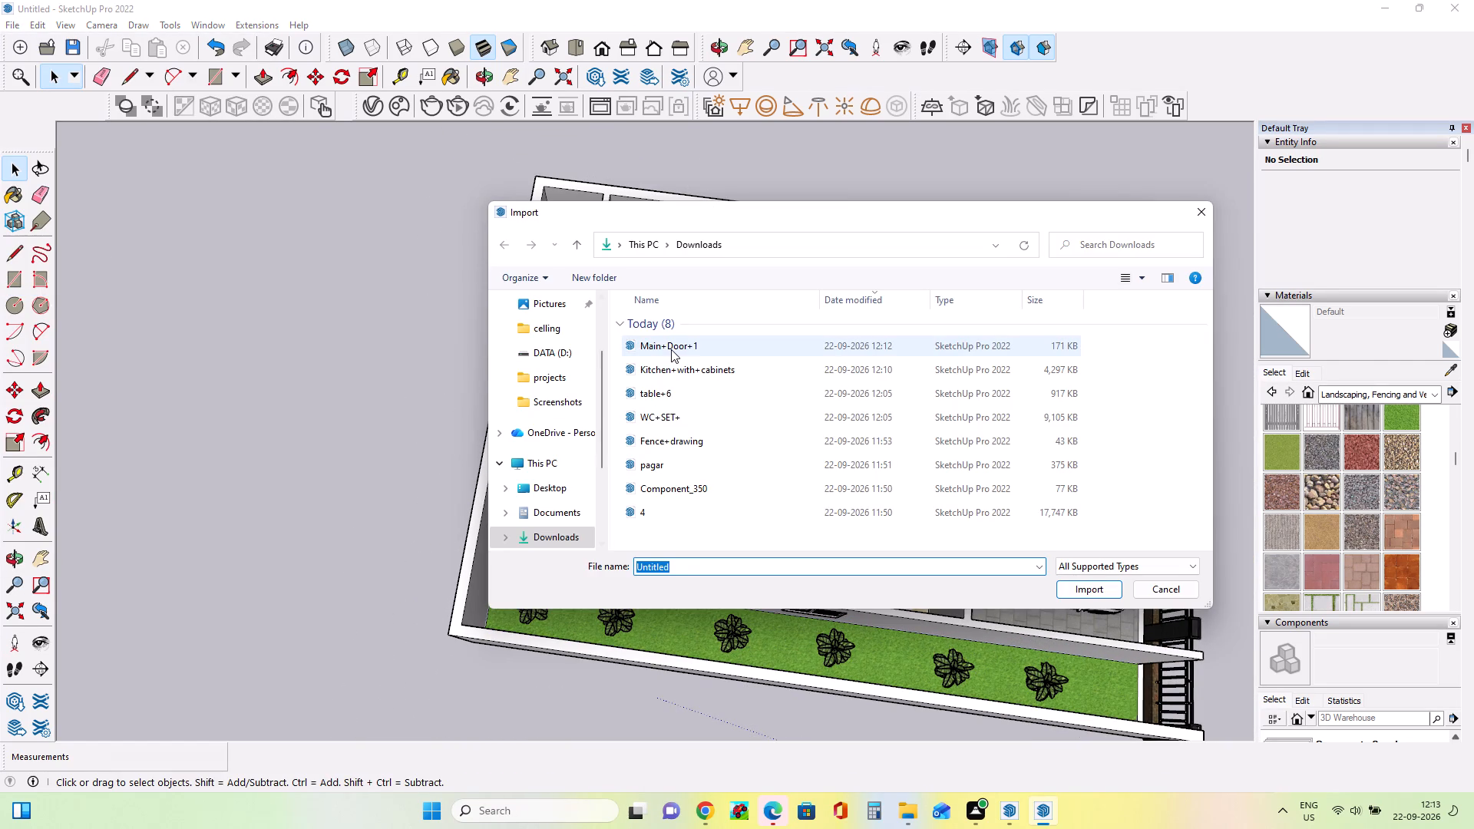
pyautogui.click(673, 350)
pyautogui.click(1087, 596)
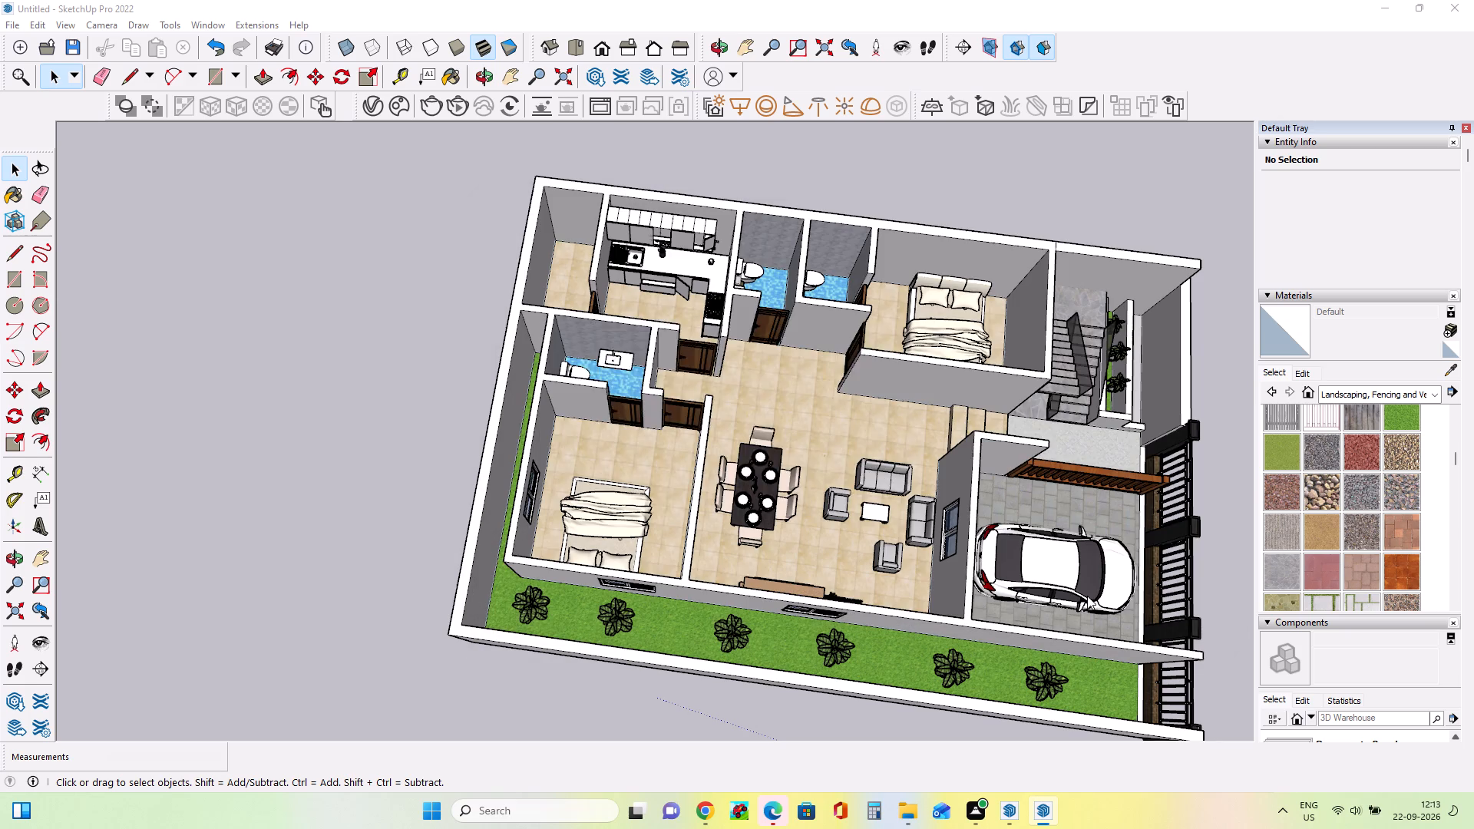
# Place the imported main door at the top of the entrance steps, between the car porch wall and the staircase wall.
pyautogui.moveTo(806, 616); pyautogui.dragTo(798, 613, button='middle')
pyautogui.click(849, 455)
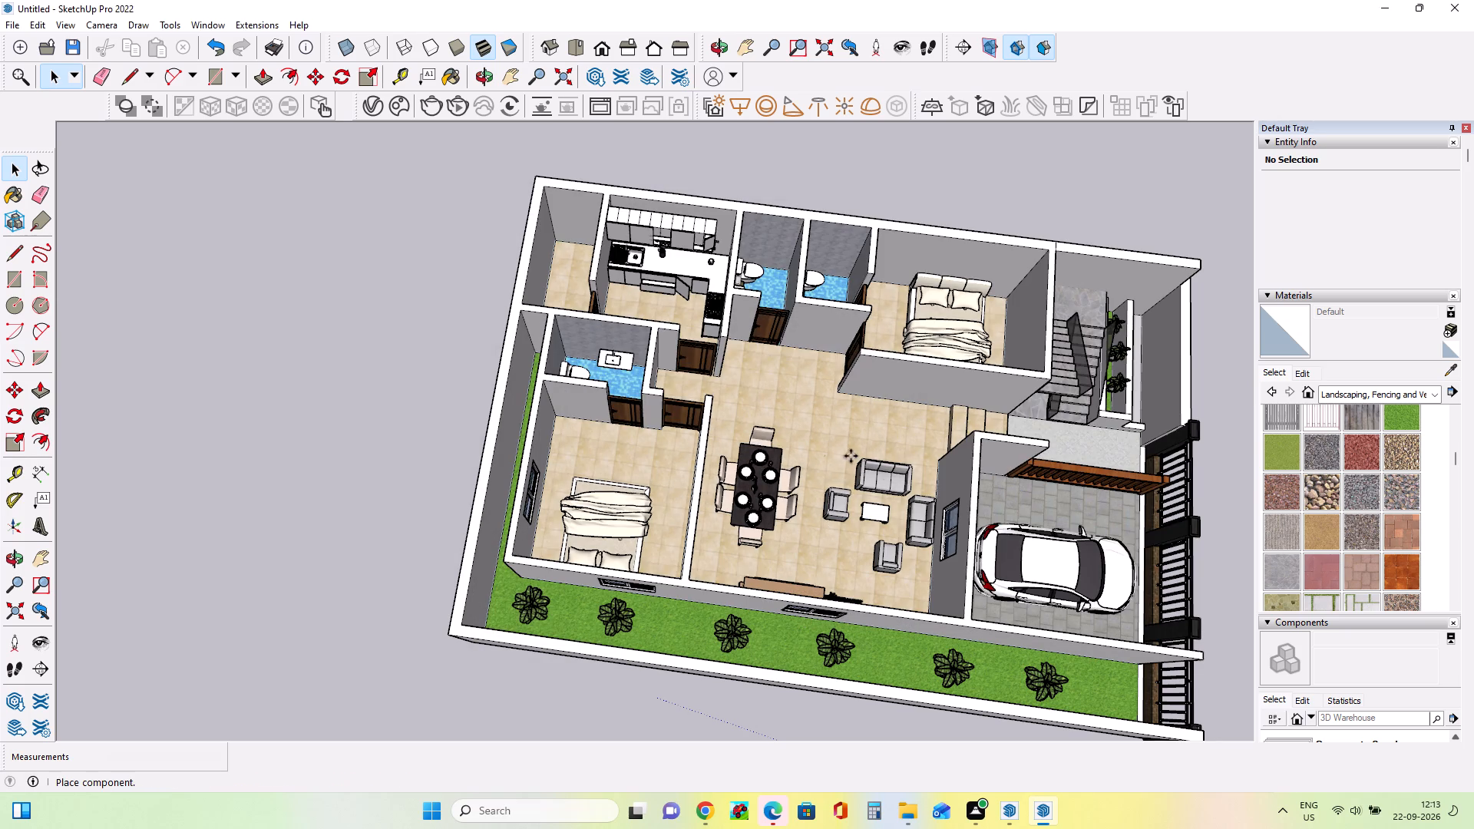
pyautogui.moveTo(915, 493); pyautogui.dragTo(508, 446, button='middle')
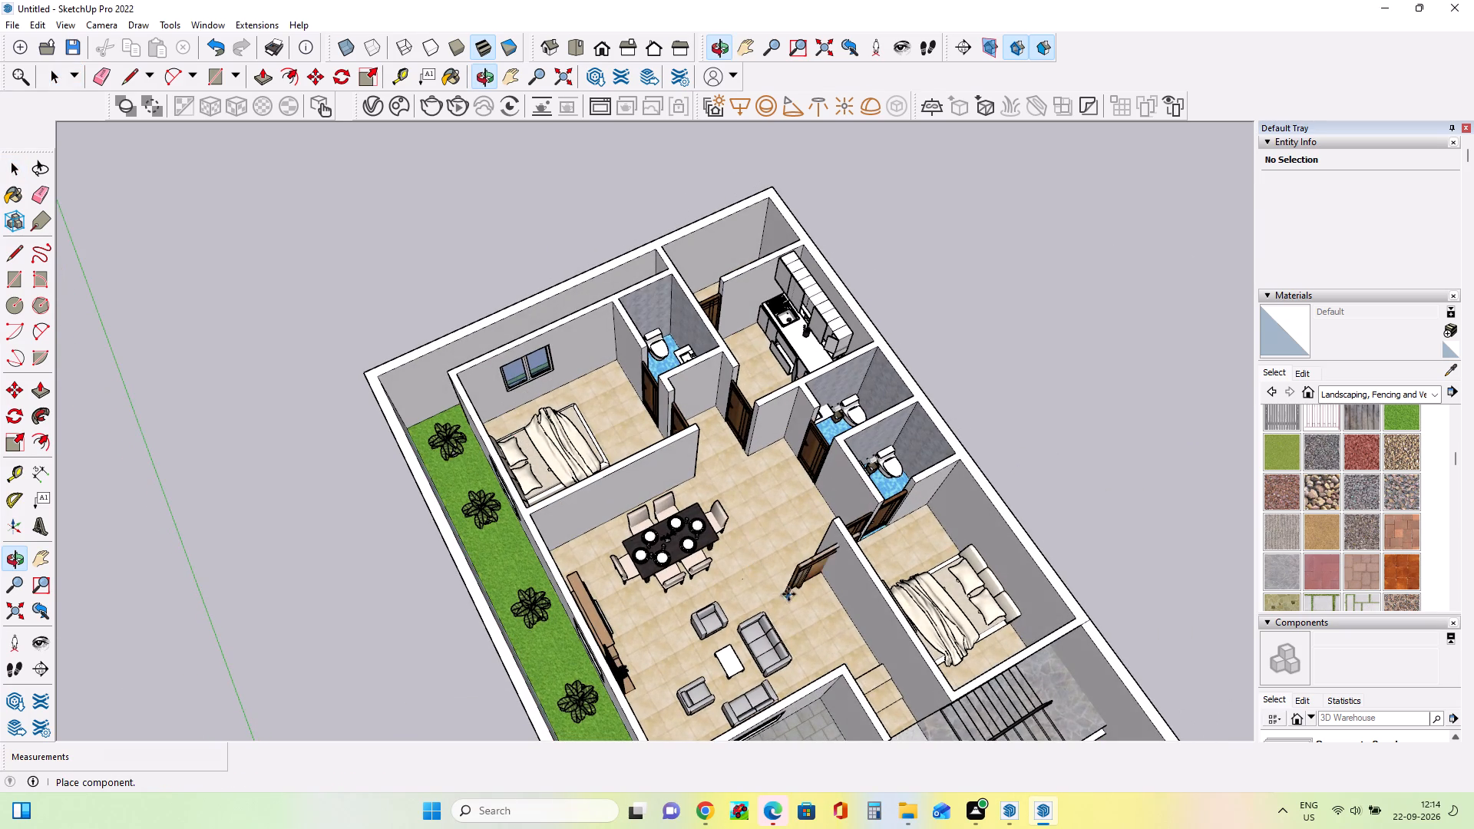
pyautogui.moveTo(788, 594); pyautogui.dragTo(684, 313, button='middle')
pyautogui.moveTo(983, 791); pyautogui.dragTo(765, 737, button='middle')
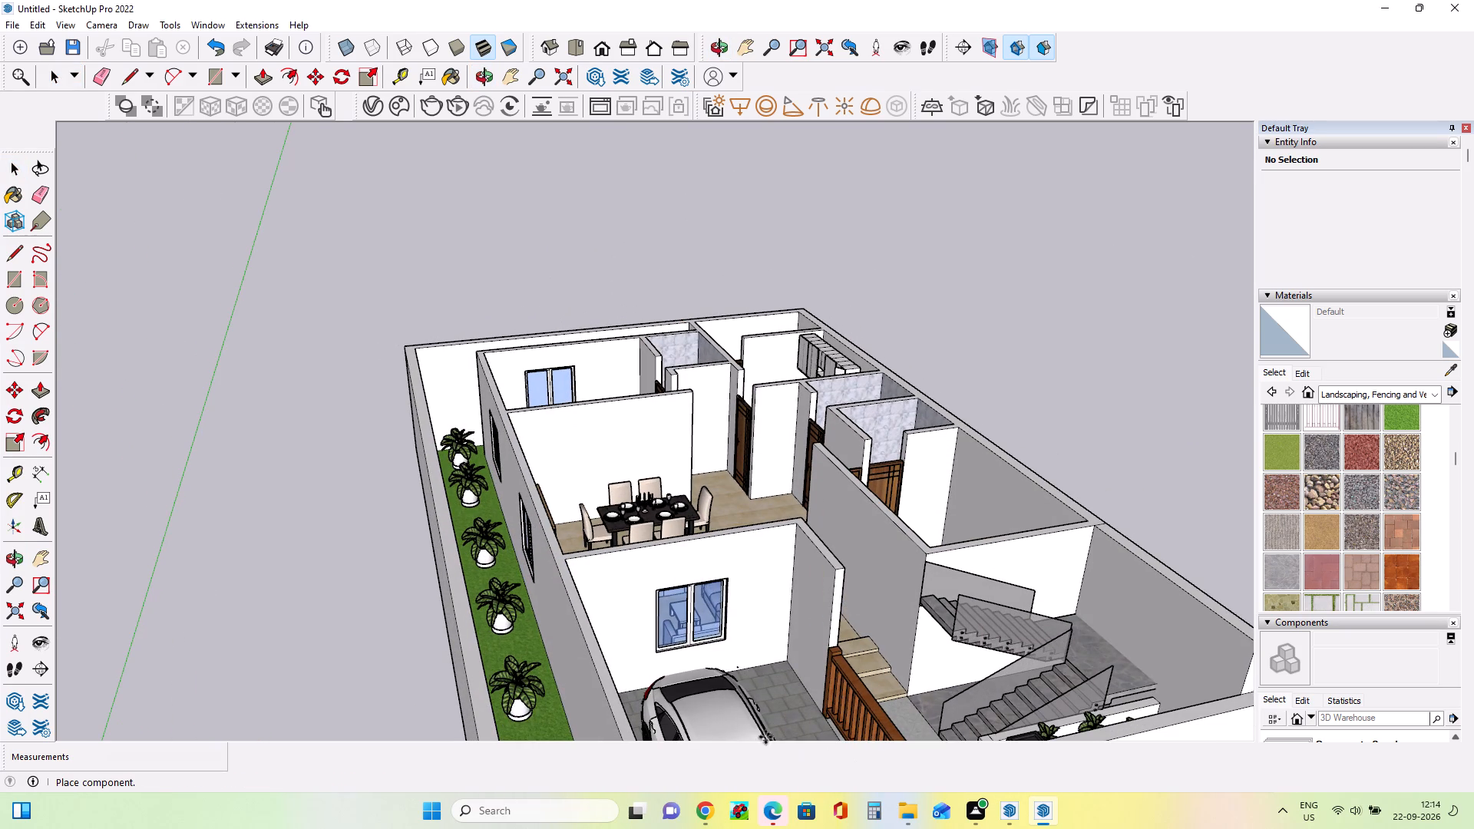
pyautogui.moveTo(765, 737); pyautogui.dragTo(678, 713, button='middle')
pyautogui.moveTo(904, 677); pyautogui.dragTo(630, 661, button='middle')
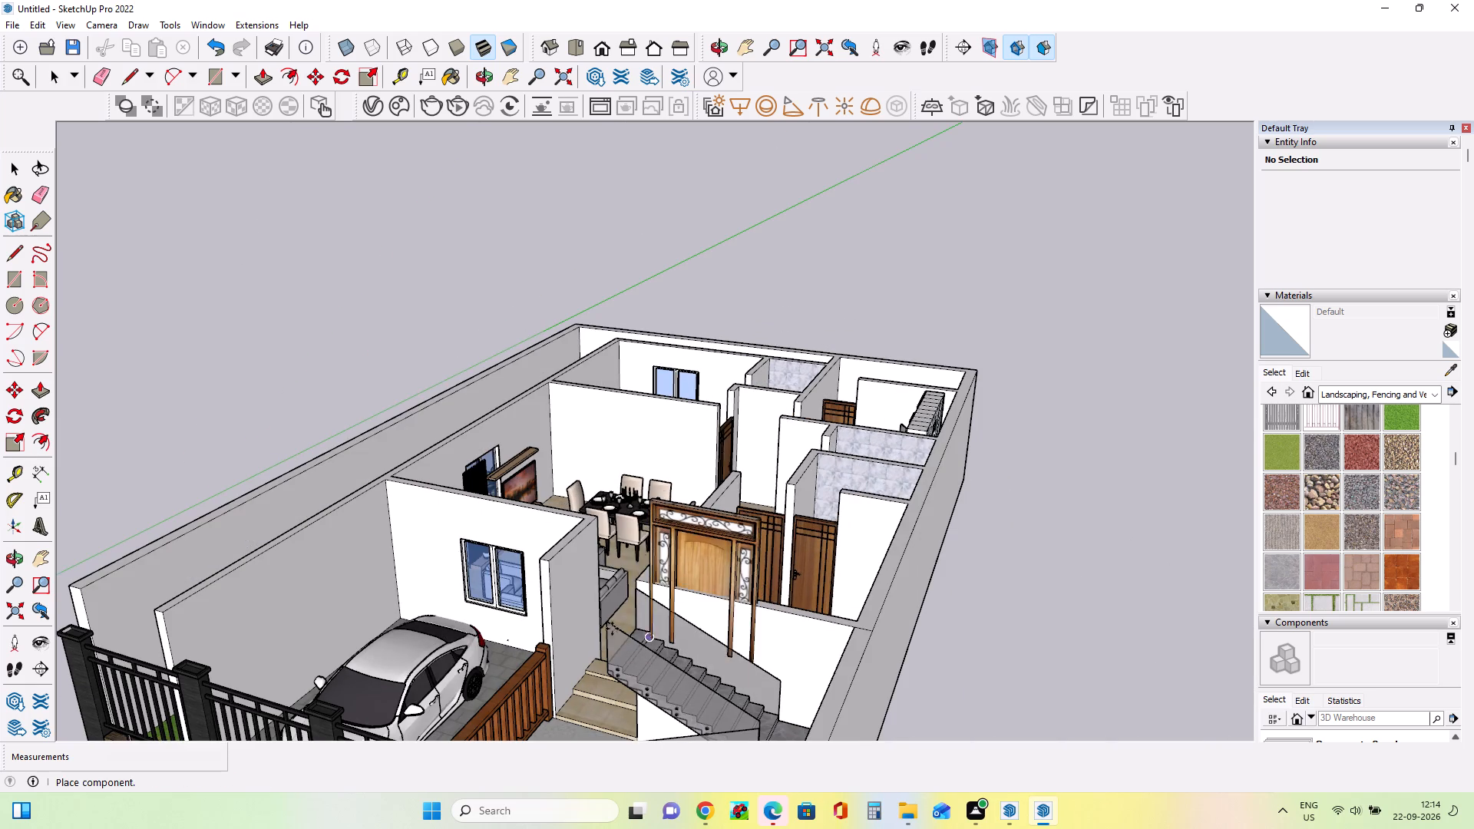
pyautogui.moveTo(570, 645); pyautogui.dragTo(697, 688, button='middle')
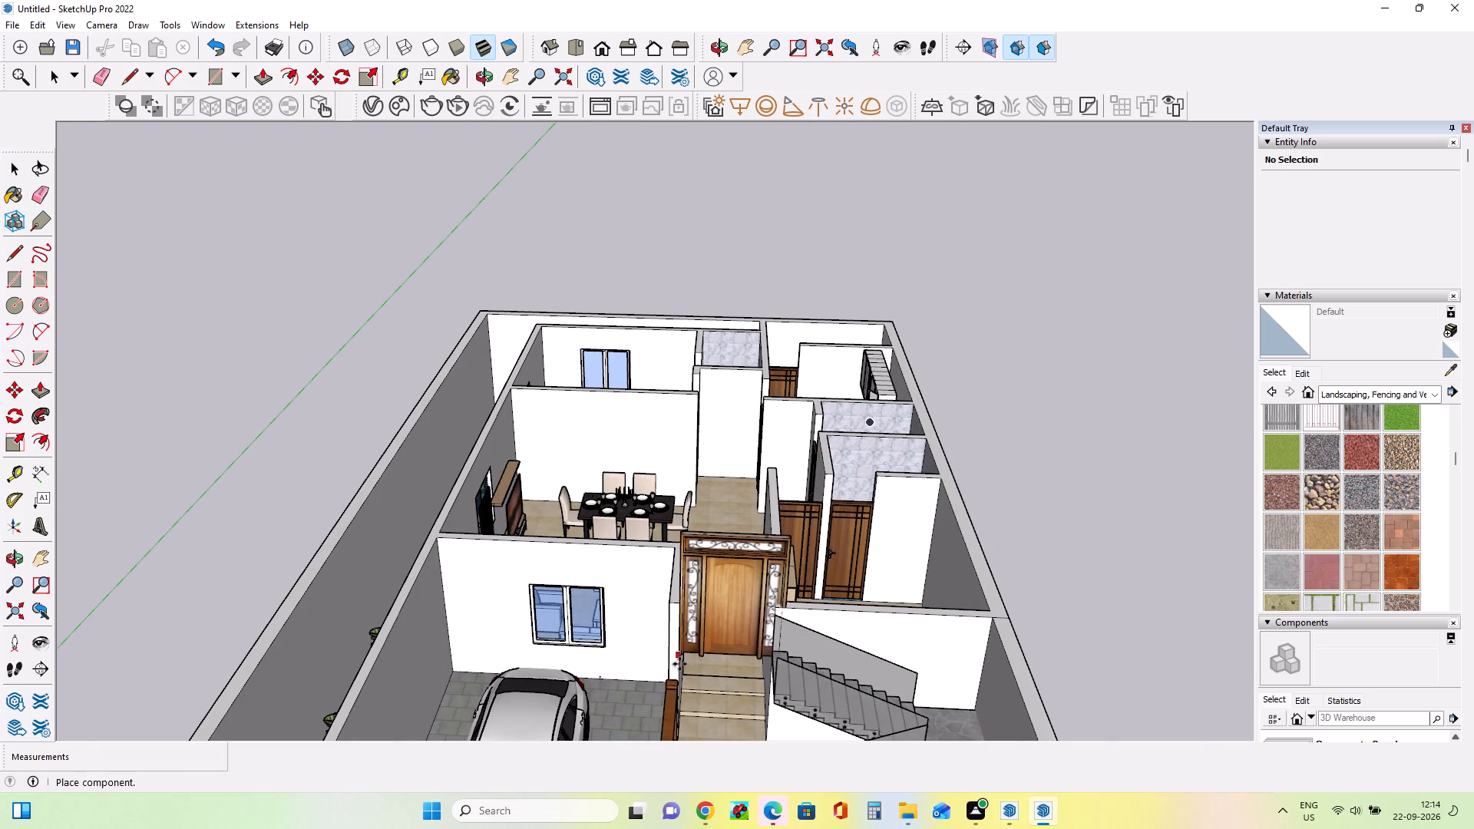
pyautogui.click(686, 679)
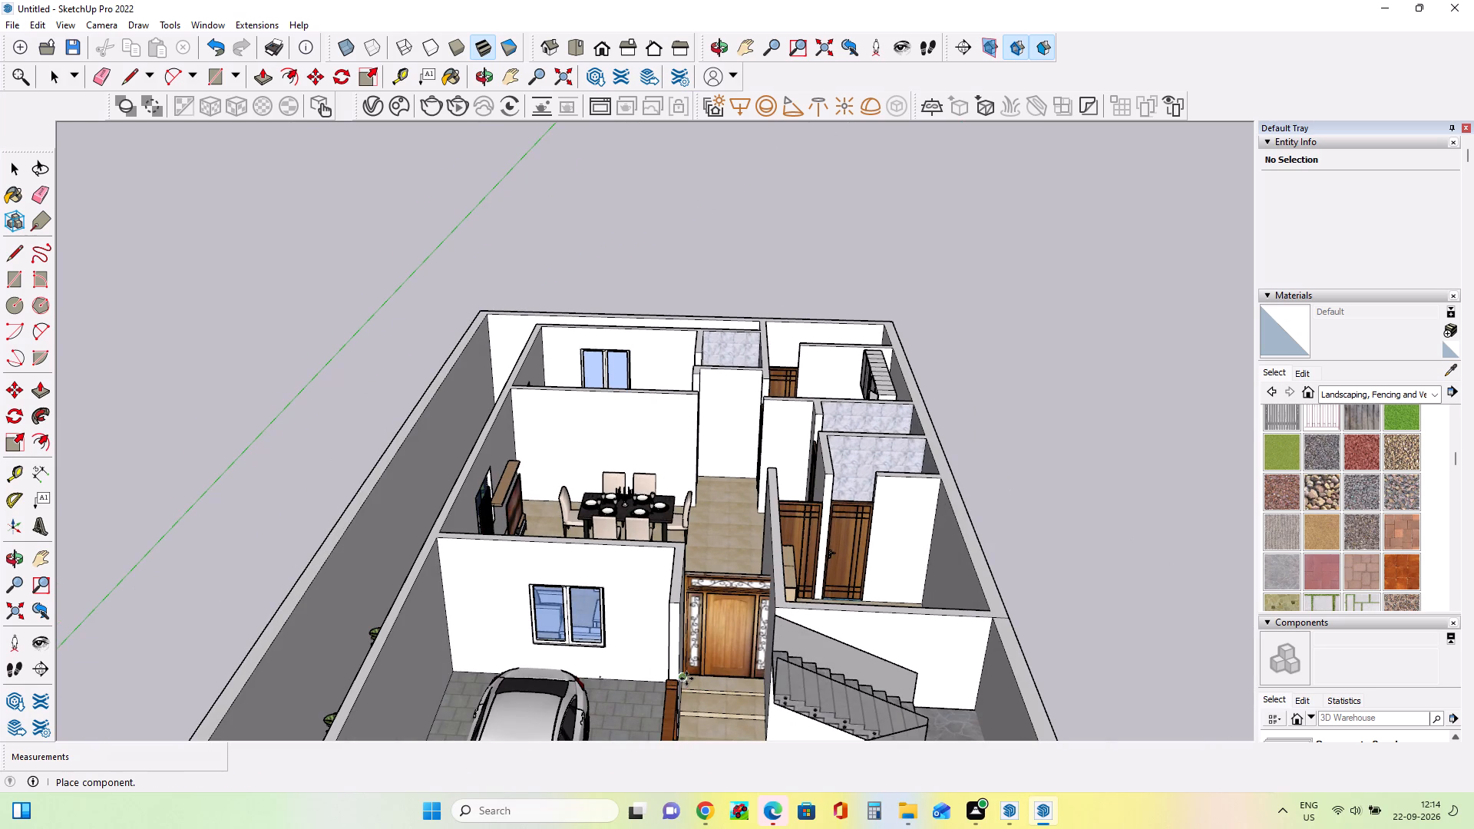
# Scale the main door to about 0.85 along red and 1.44 along green.
pyautogui.scroll(18, 705, 665)
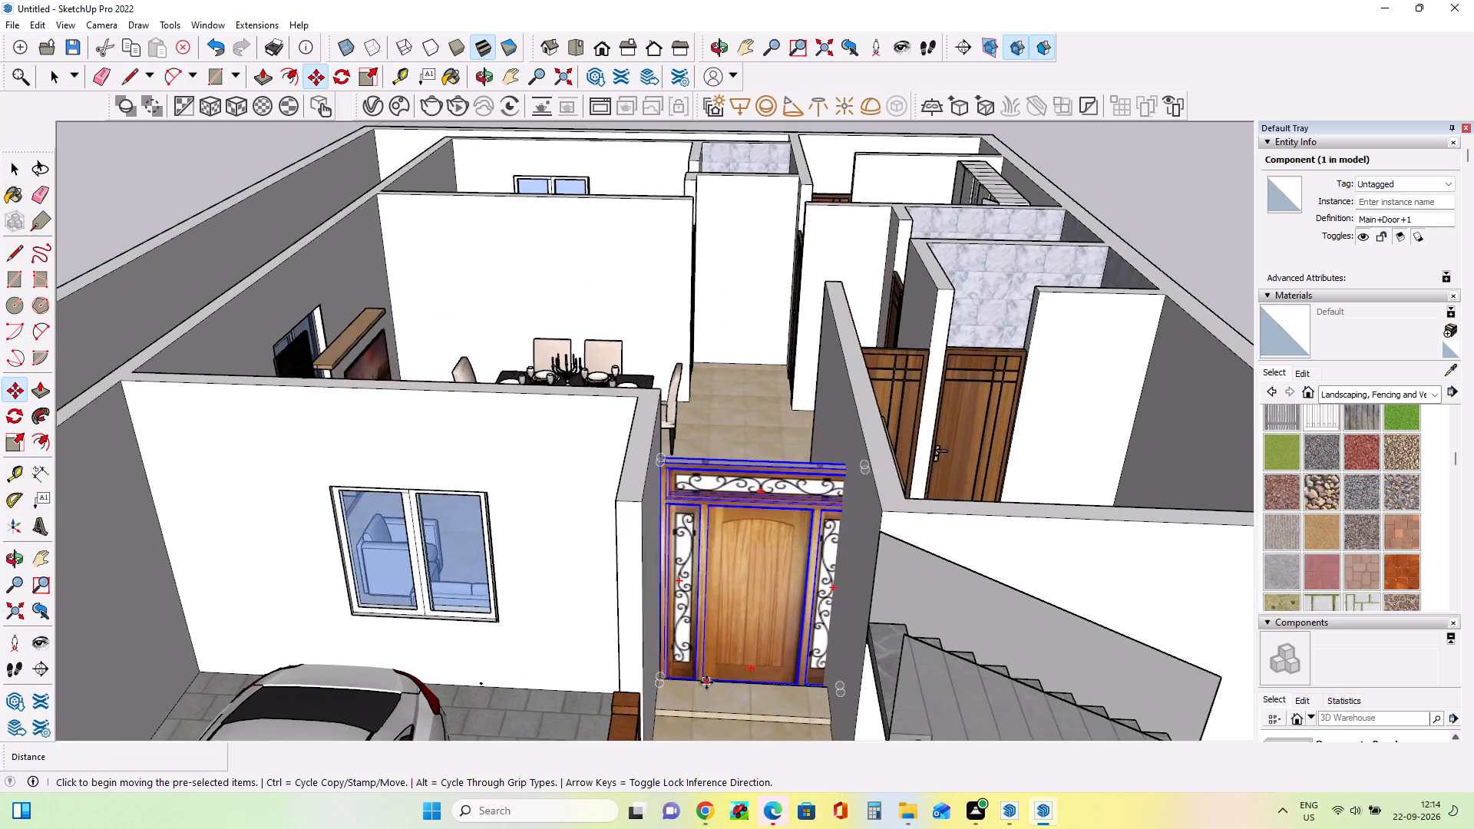
pyautogui.scroll(6, 706, 682)
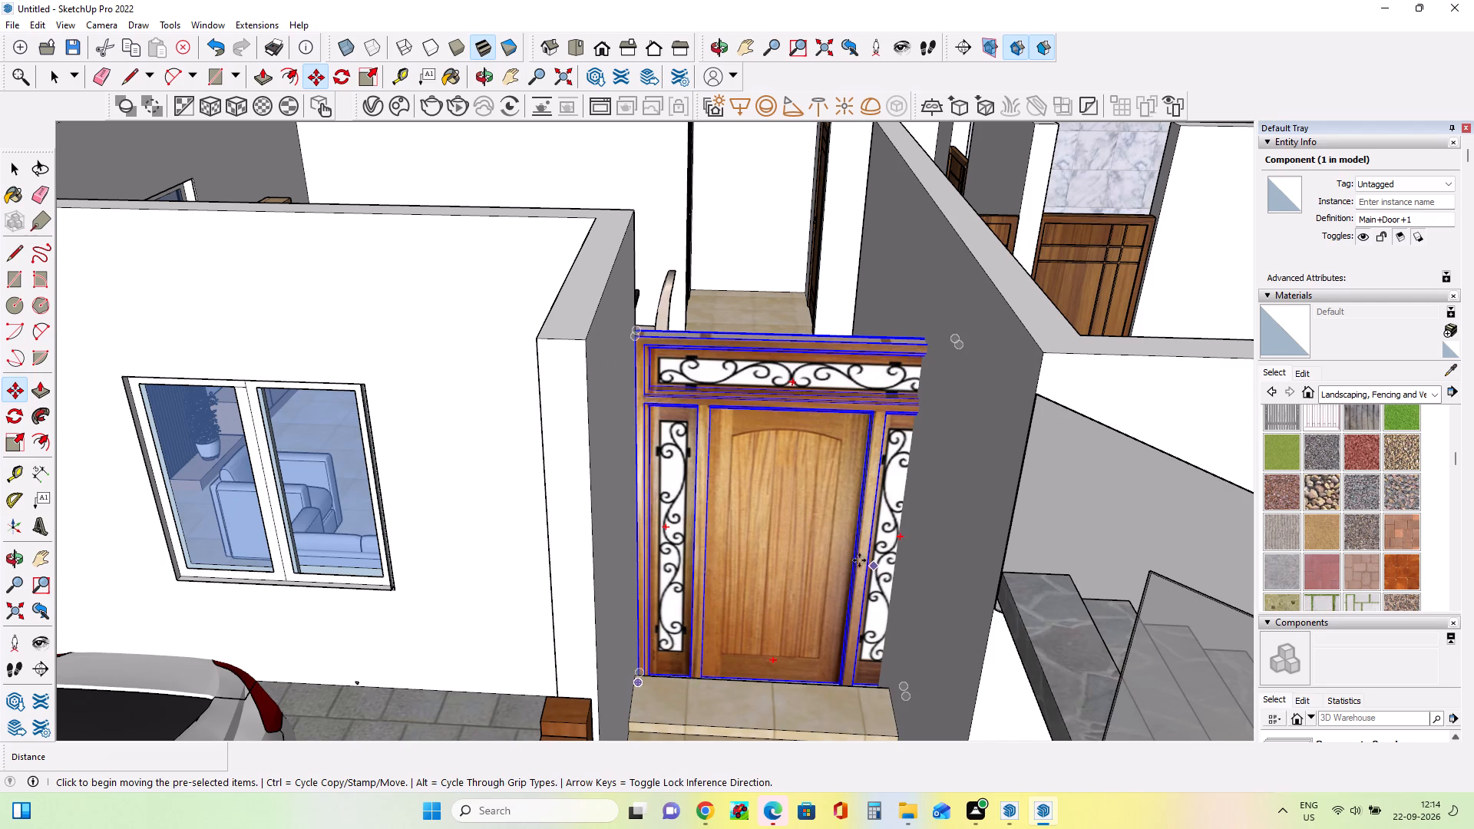
pyautogui.click(18, 447)
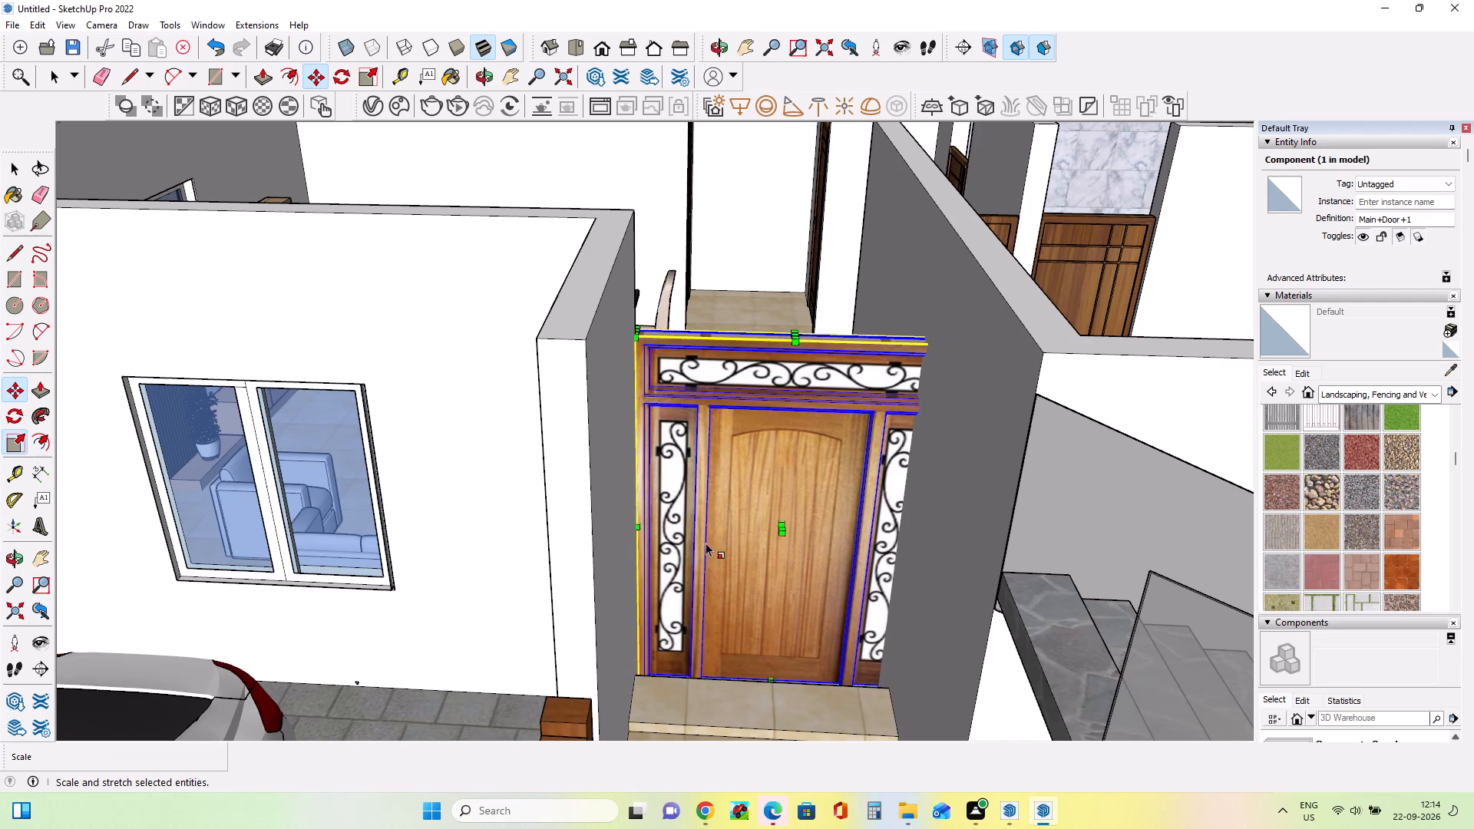
pyautogui.click(636, 523)
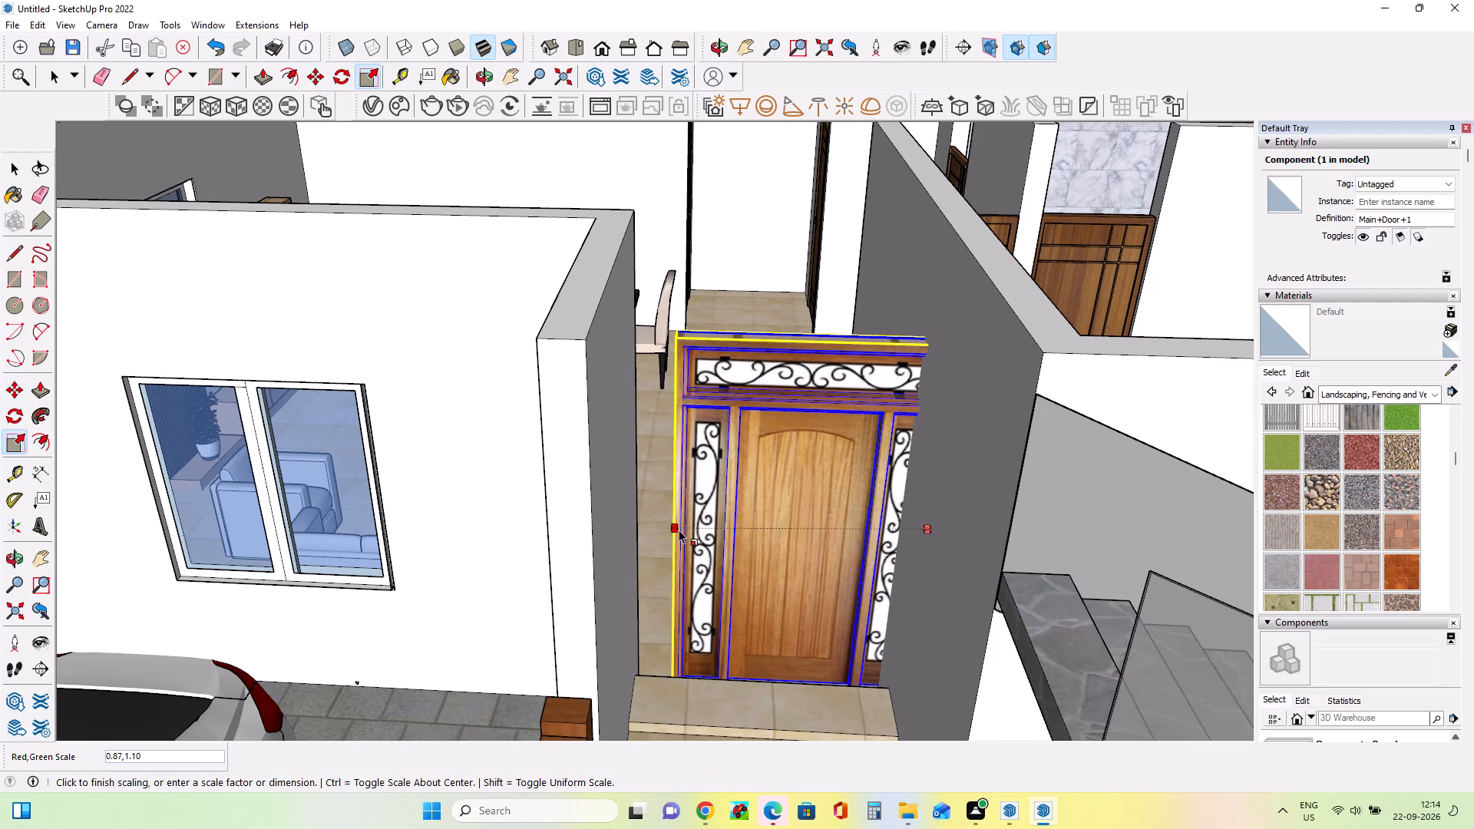
pyautogui.click(679, 531)
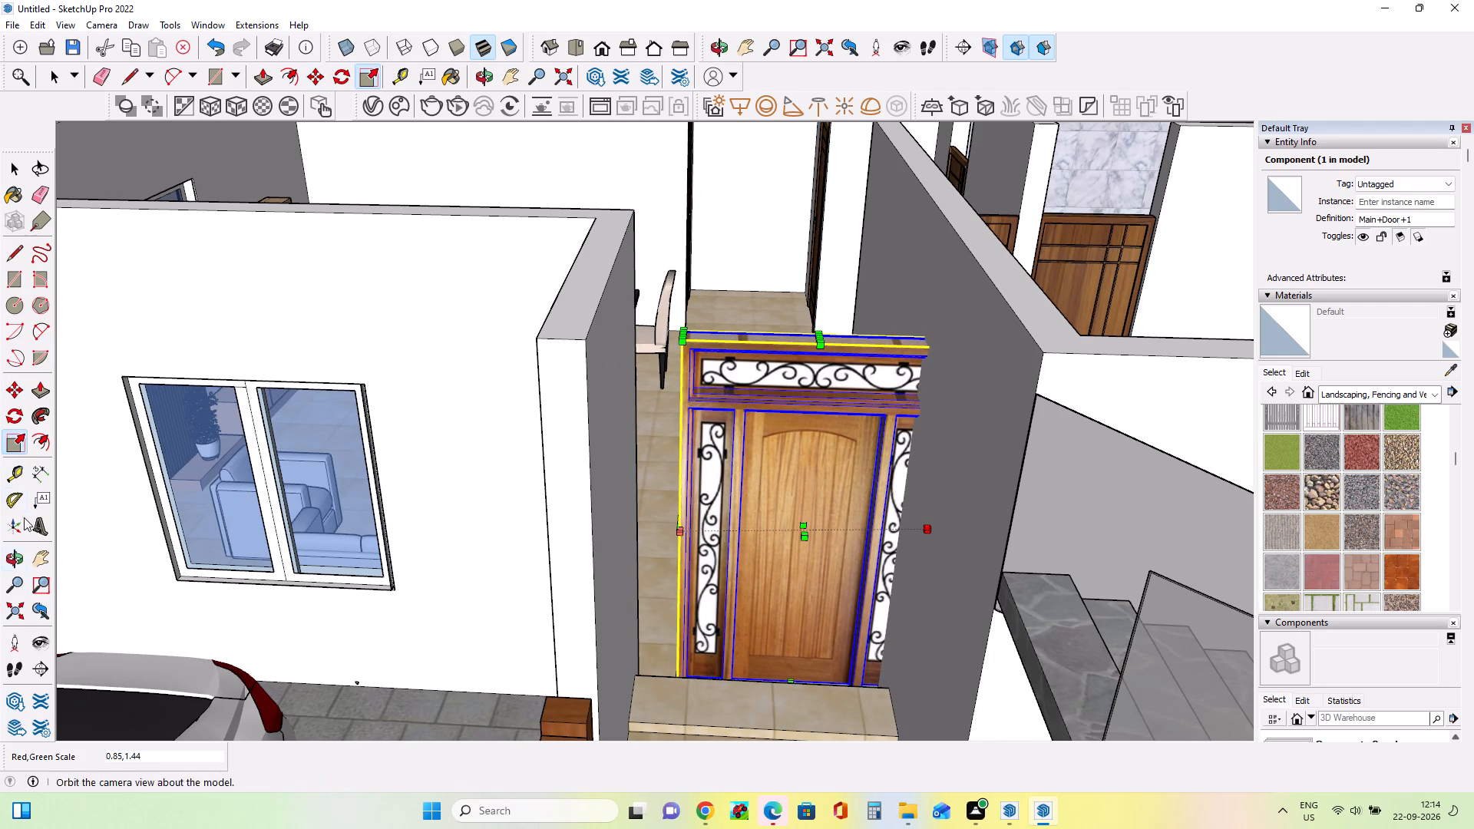
# Move the main door about 11 1/2" toward the car porch wall, and nudge it back by about 2 9/16".
pyautogui.click(18, 396)
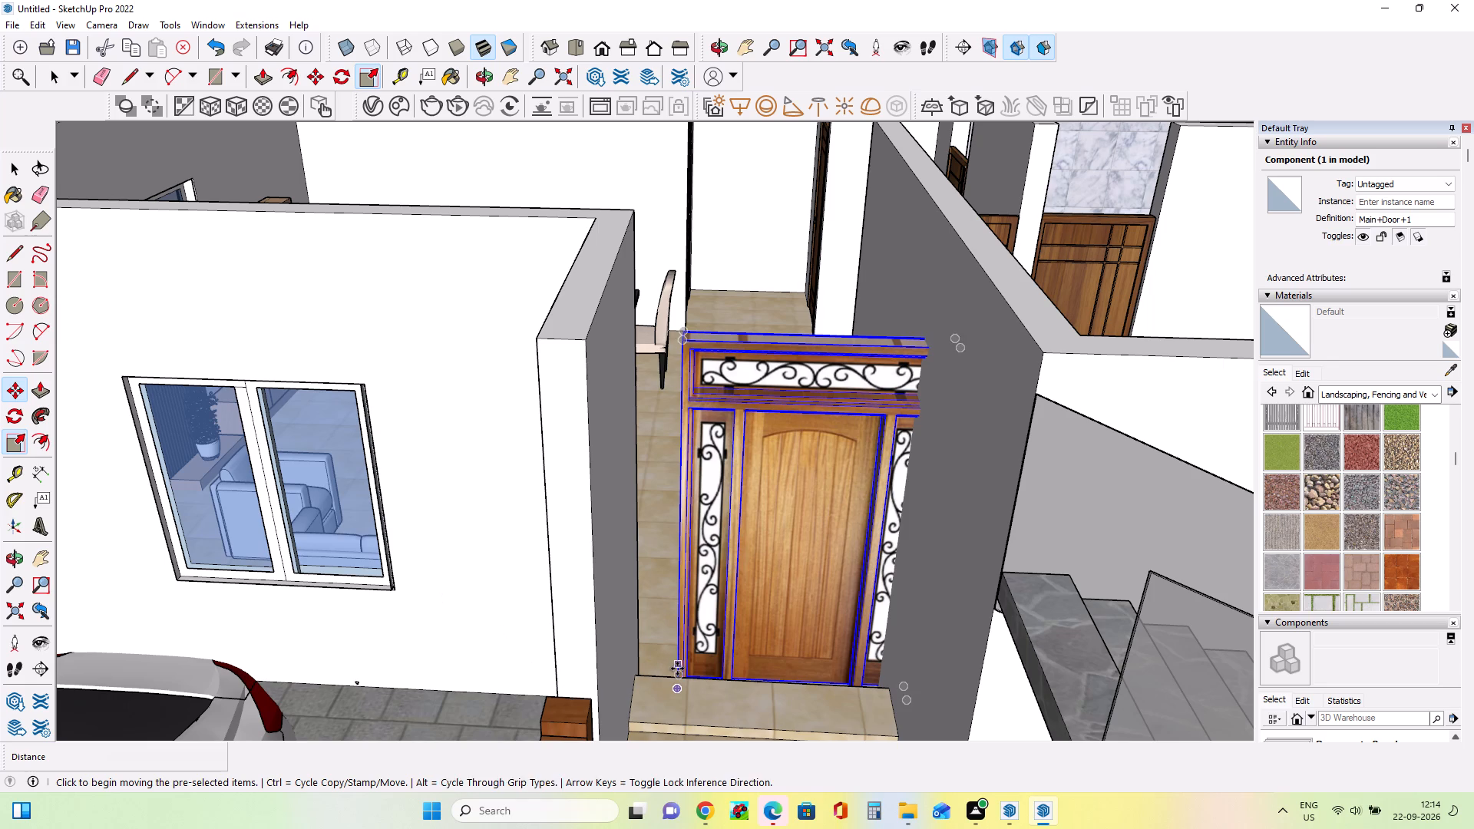
pyautogui.click(678, 672)
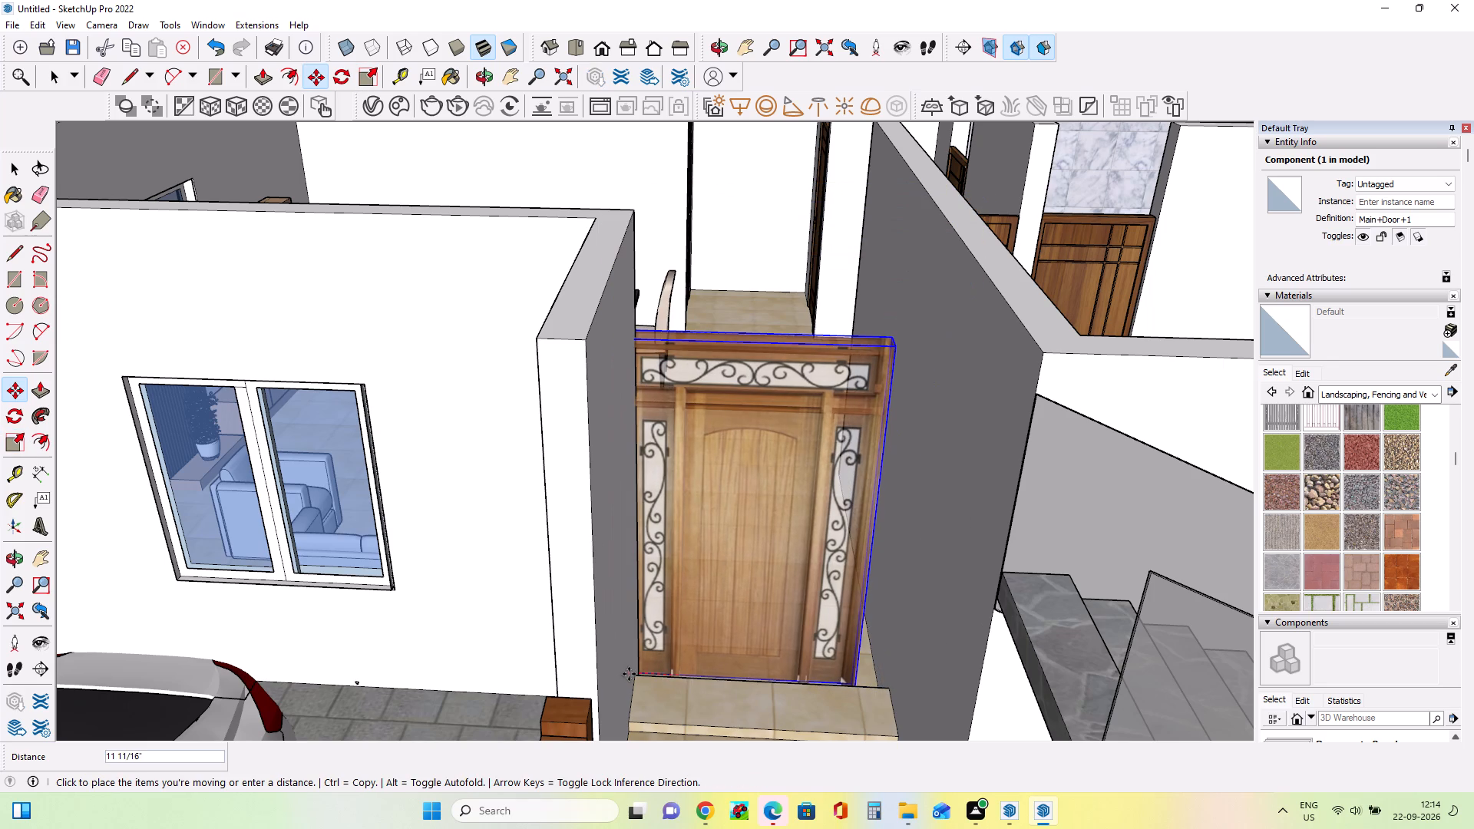
pyautogui.click(629, 674)
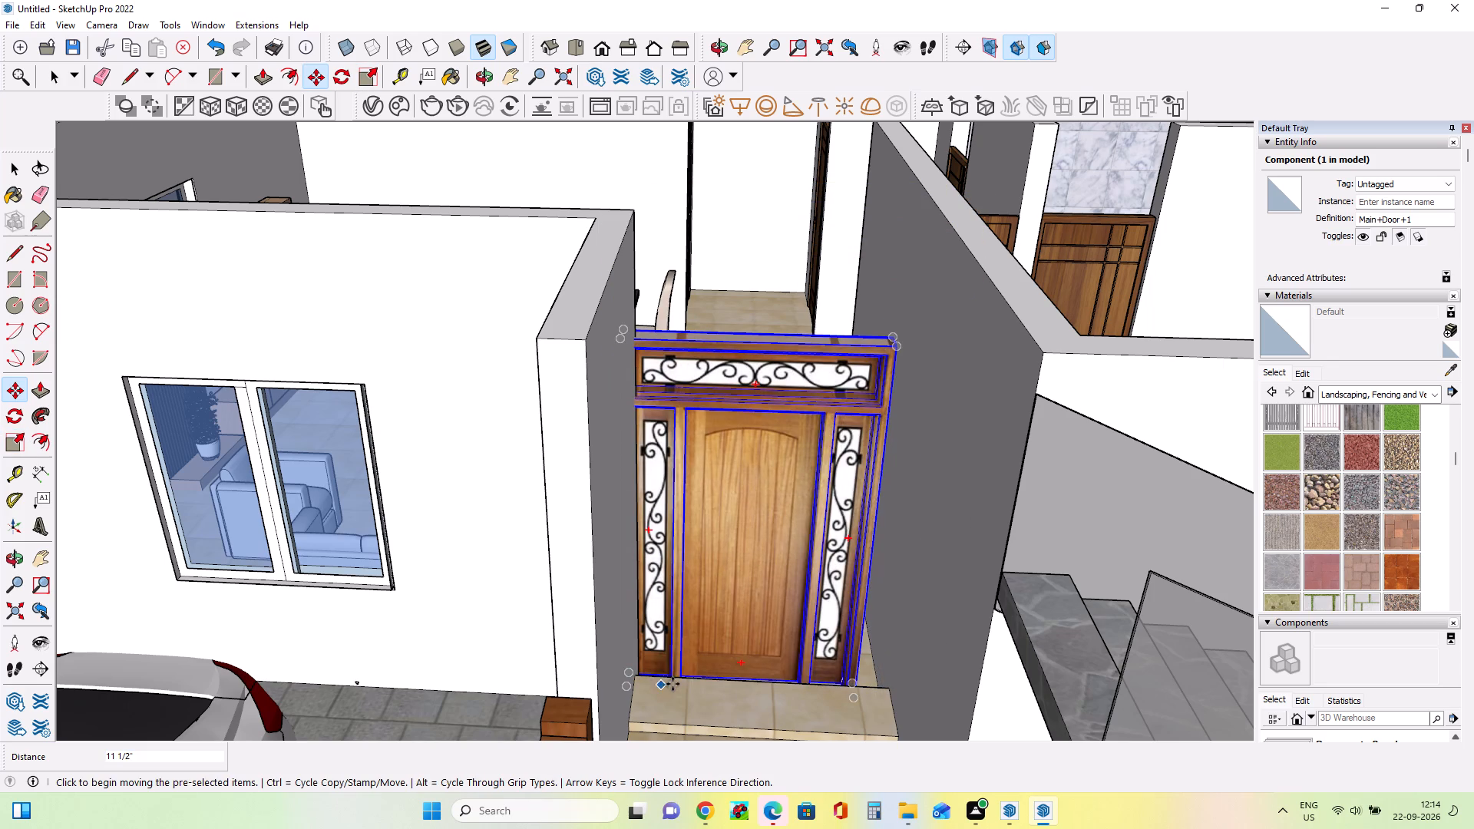
pyautogui.scroll(2, 649, 680)
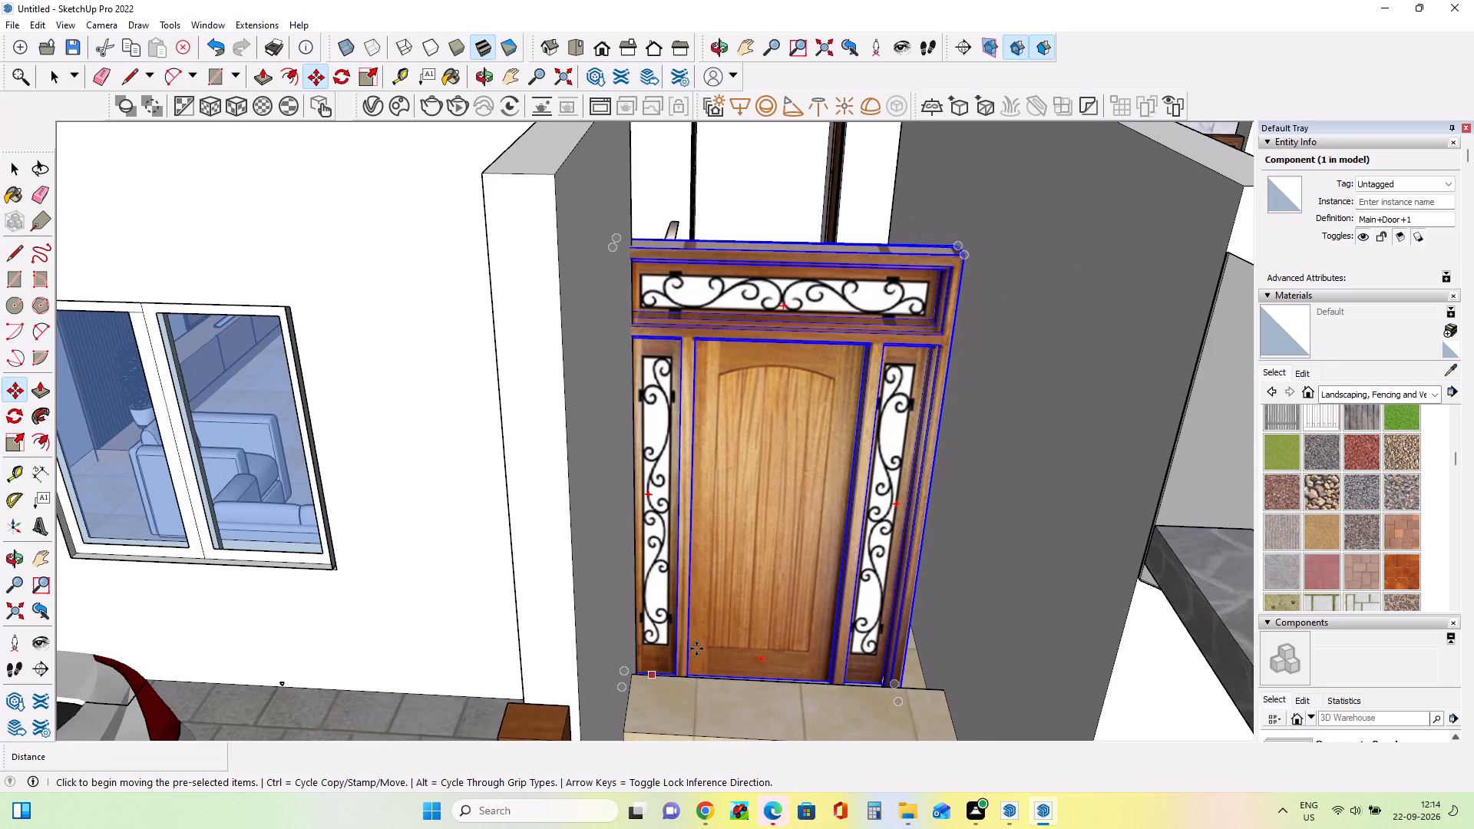
pyautogui.click(641, 672)
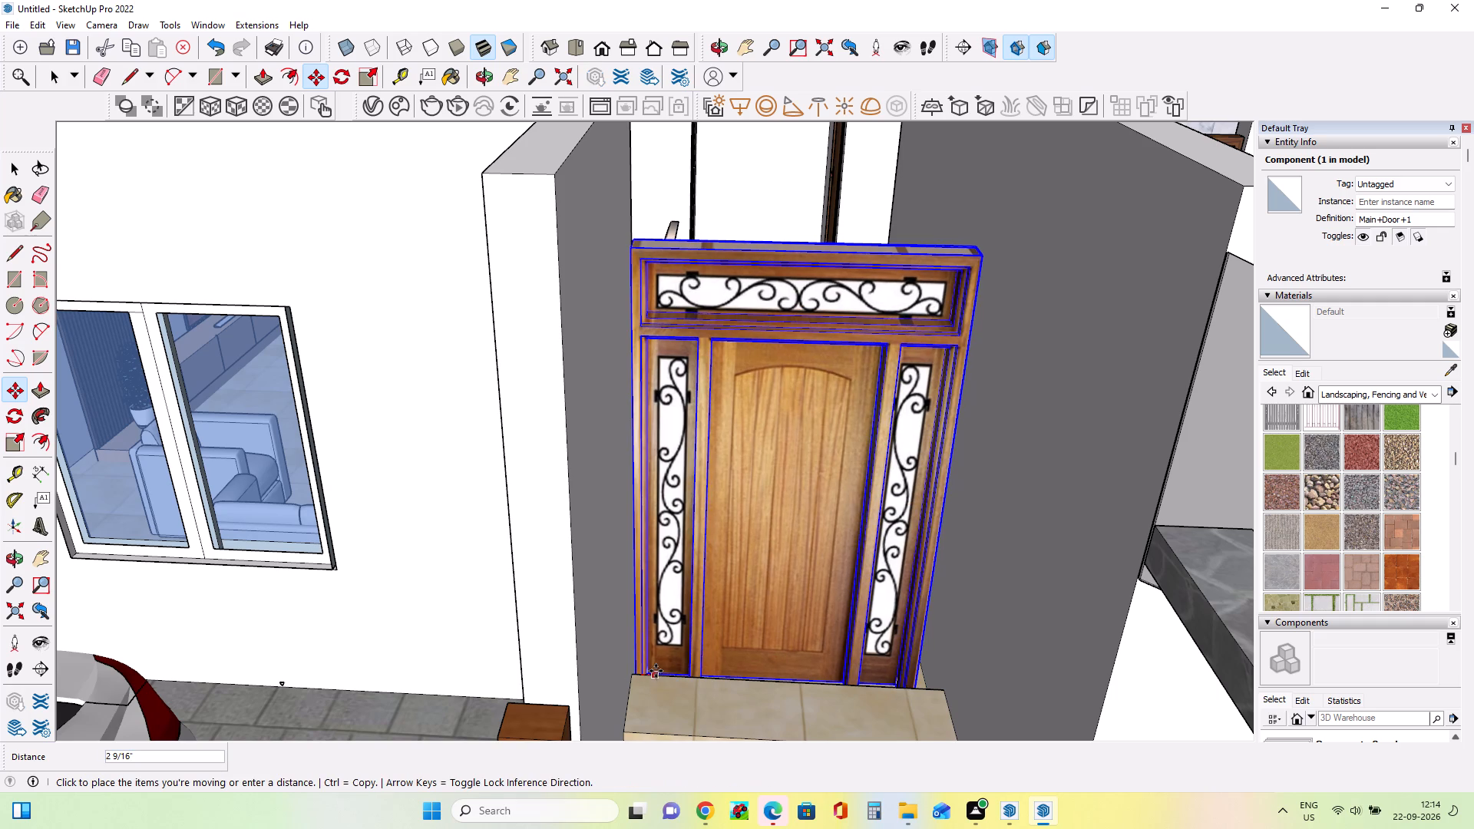
pyautogui.click(656, 671)
pyautogui.scroll(3, 573, 679)
pyautogui.scroll(19, 640, 696)
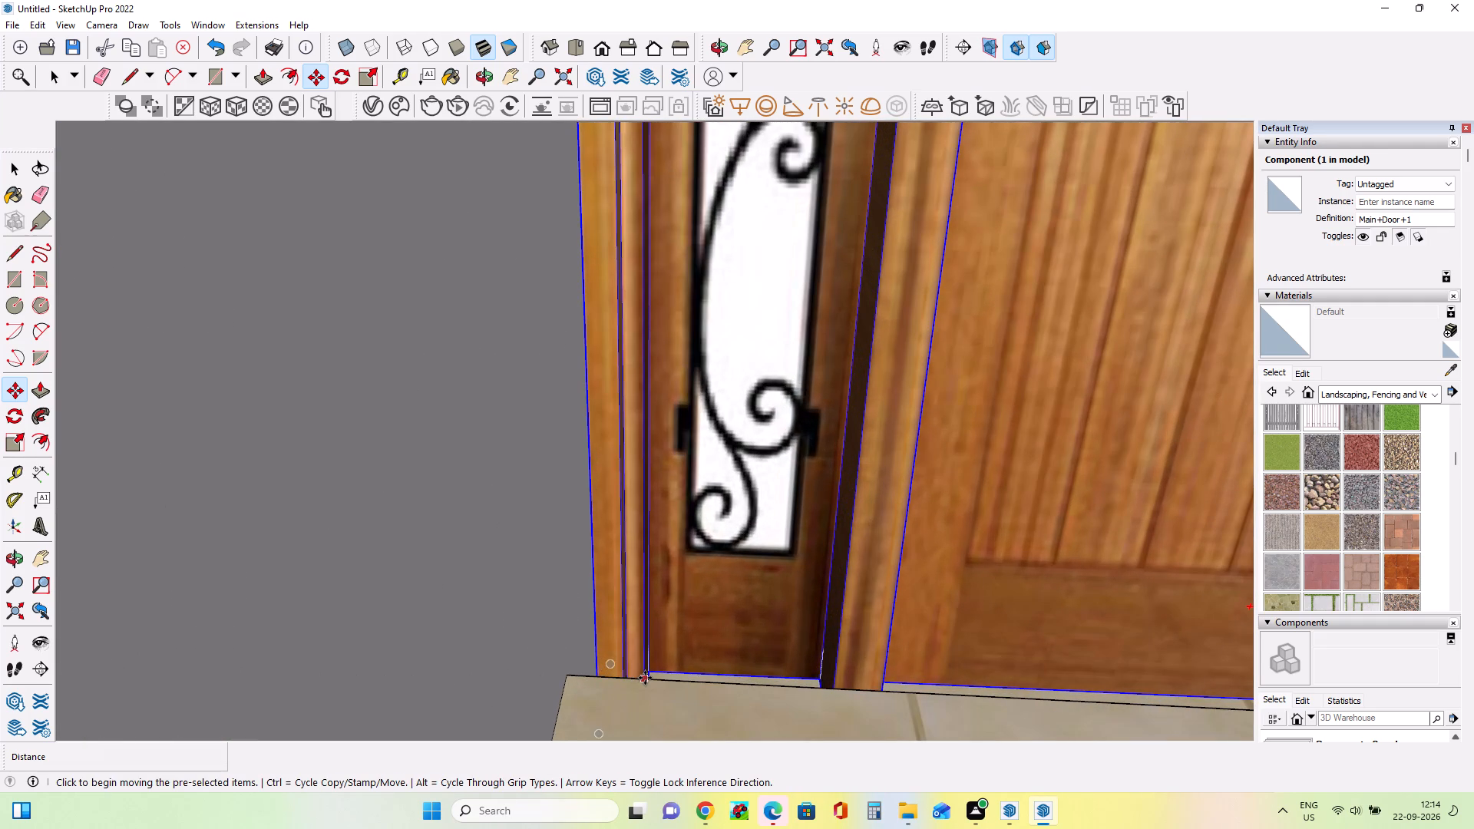
pyautogui.scroll(-20, 643, 678)
pyautogui.scroll(-2, 643, 678)
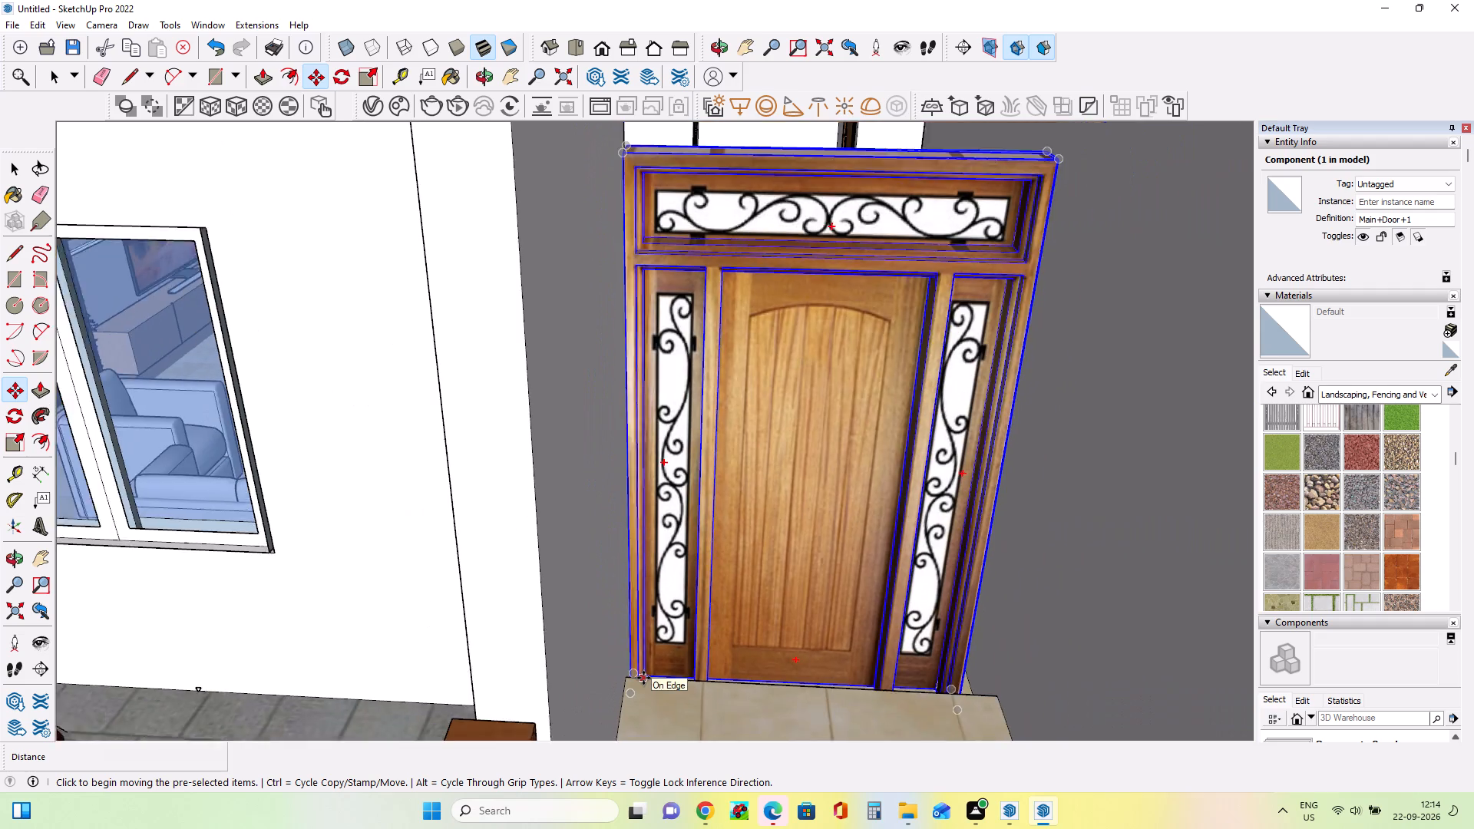
pyautogui.scroll(-3, 643, 678)
# Shift the main door about 3 1/16" by its bottom corner so it sits against the car porch wall.
pyautogui.moveTo(648, 680); pyautogui.dragTo(465, 768, button='middle')
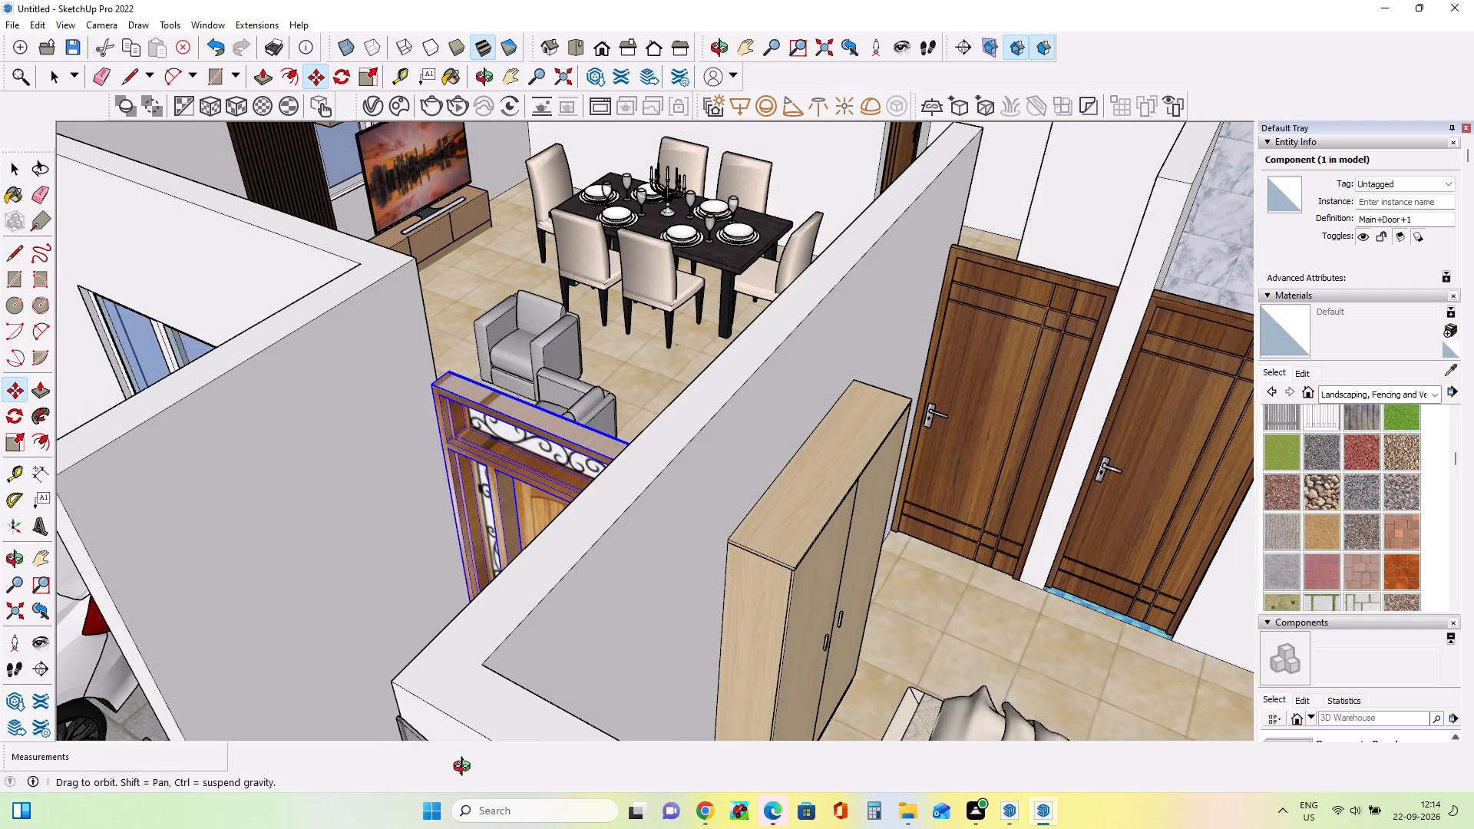
pyautogui.moveTo(465, 768); pyautogui.dragTo(566, 750, button='middle')
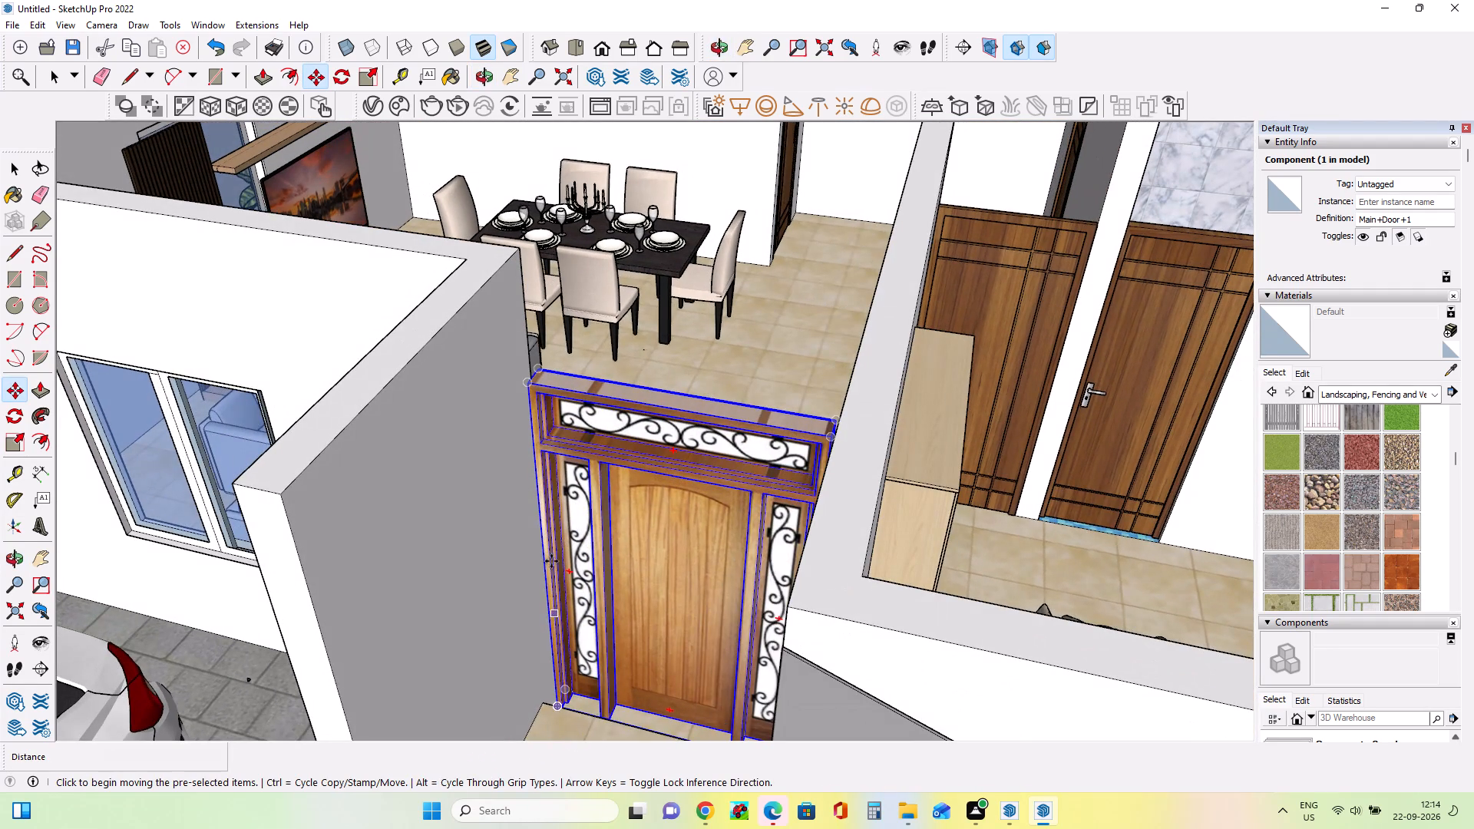
pyautogui.scroll(5, 551, 561)
pyautogui.moveTo(551, 561); pyautogui.dragTo(584, 694, button='middle')
pyautogui.scroll(-1, 577, 650)
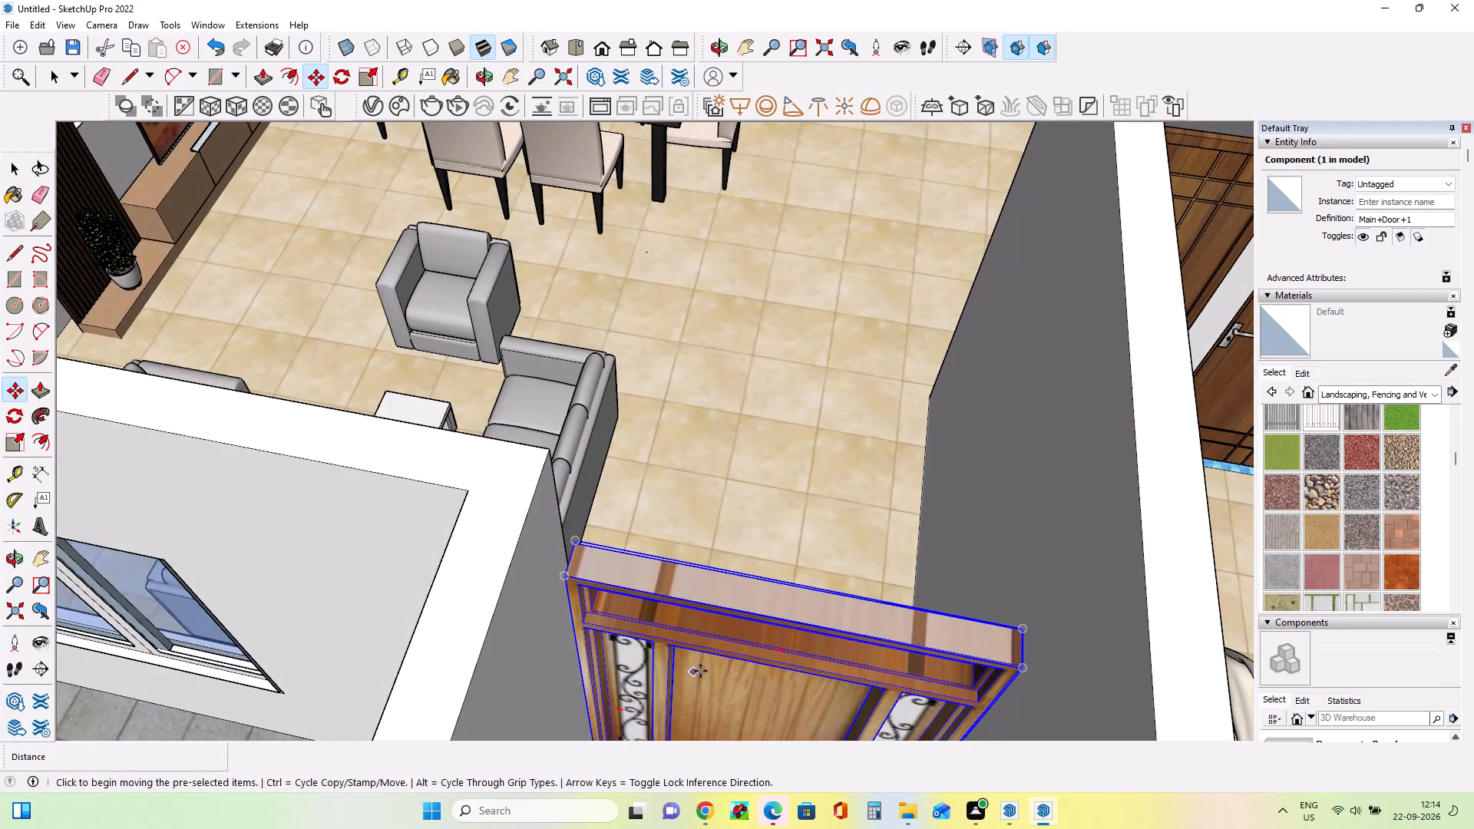
pyautogui.moveTo(700, 671); pyautogui.dragTo(207, 794, button='middle')
pyautogui.moveTo(547, 584); pyautogui.dragTo(350, 658, button='middle')
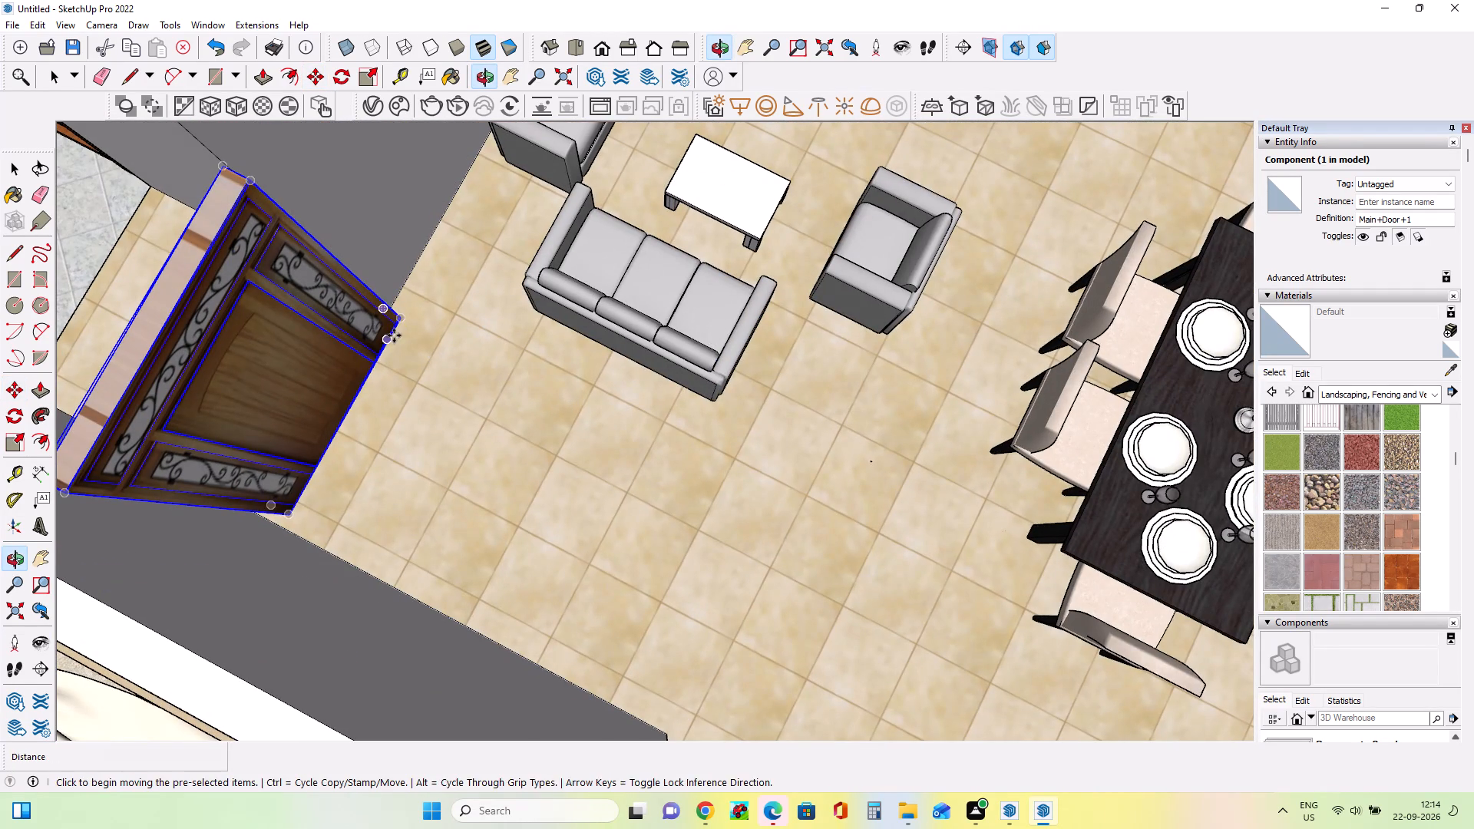
pyautogui.click(401, 322)
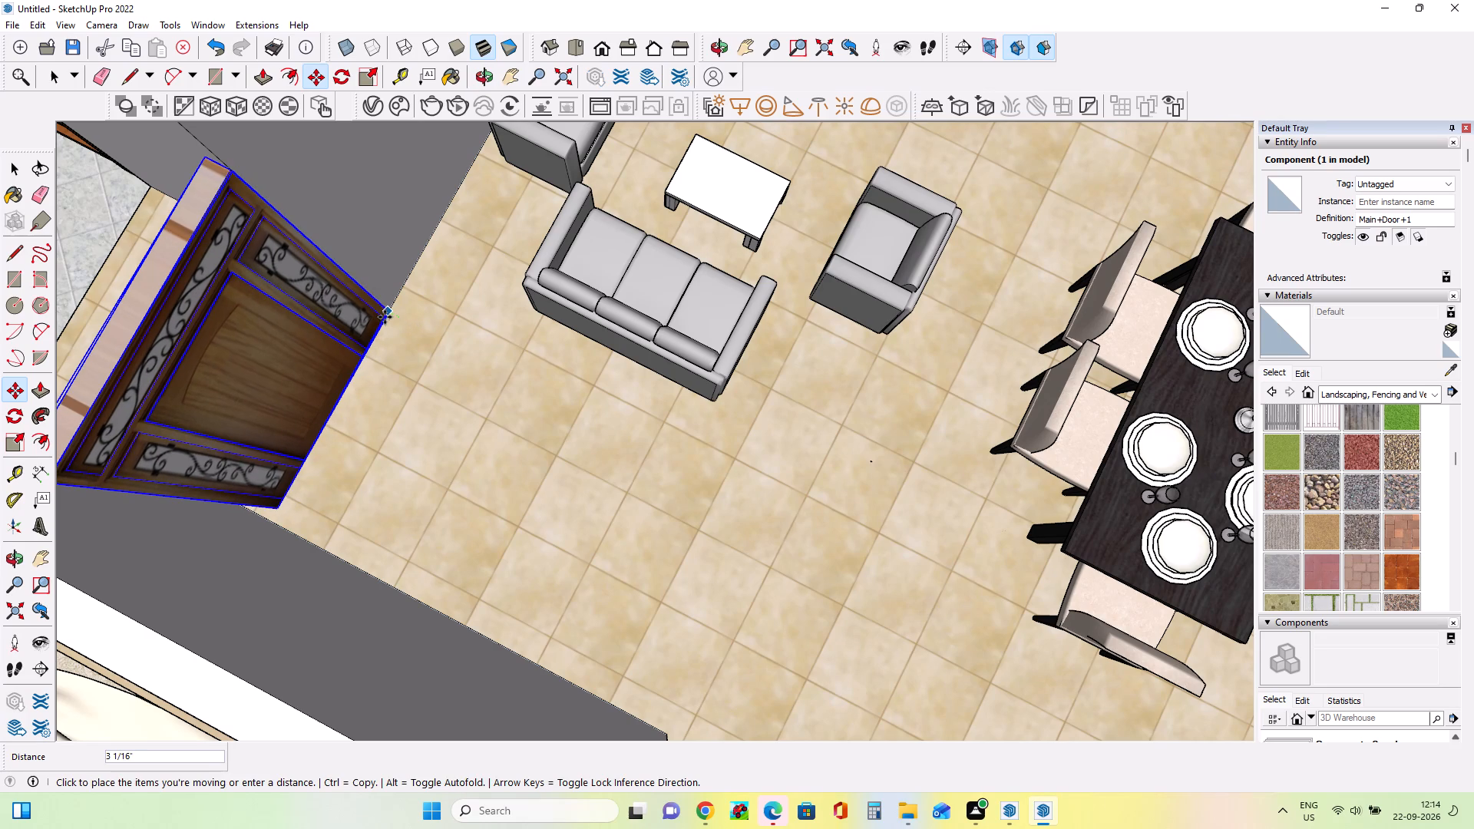
pyautogui.click(385, 317)
# Scale the main door along red and green from its staircase-side edge to make its frame thinner.
pyautogui.moveTo(189, 467); pyautogui.dragTo(1013, 305, button='middle')
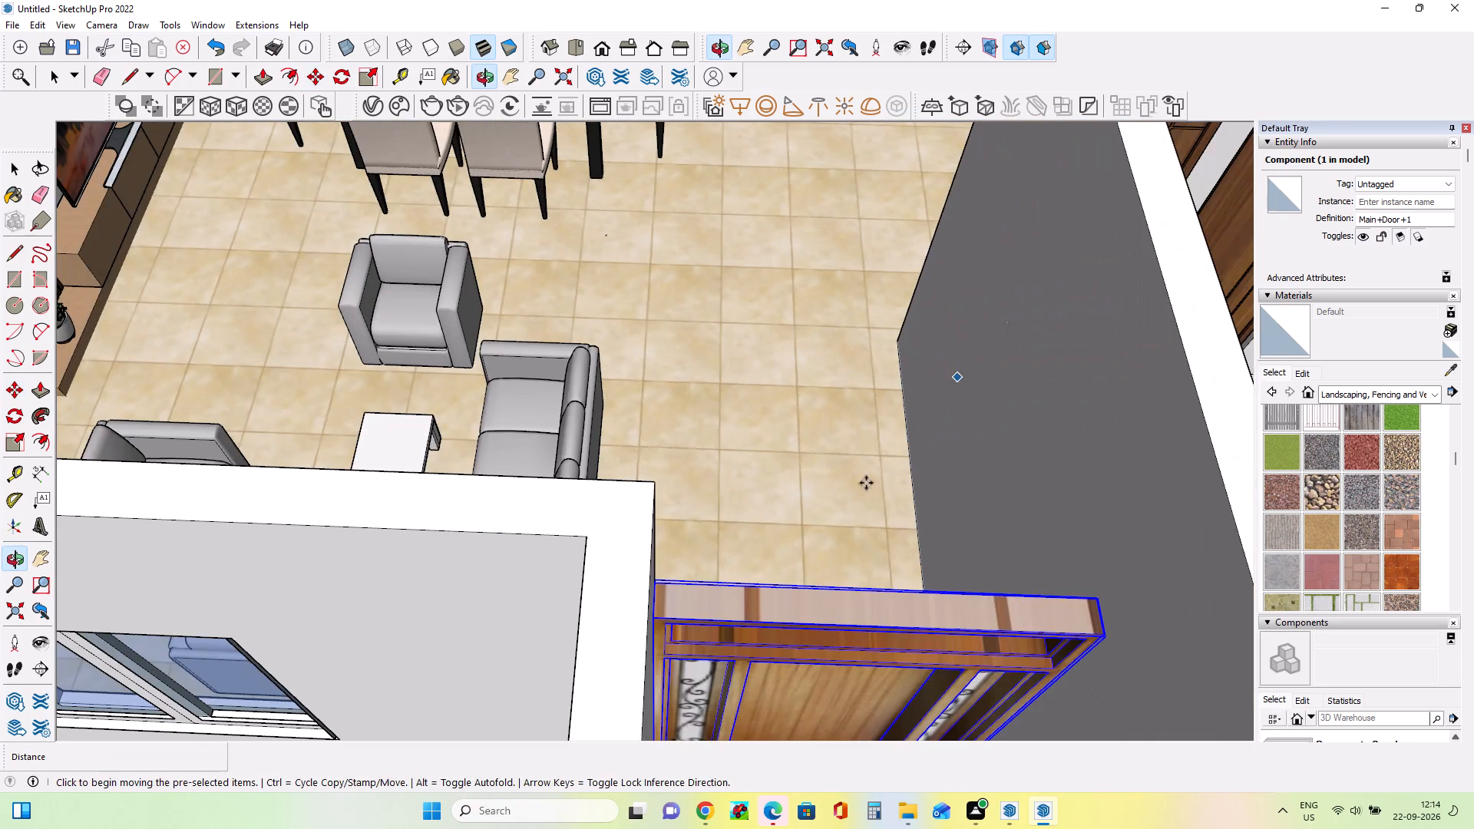
pyautogui.moveTo(800, 648); pyautogui.dragTo(779, 403, button='middle')
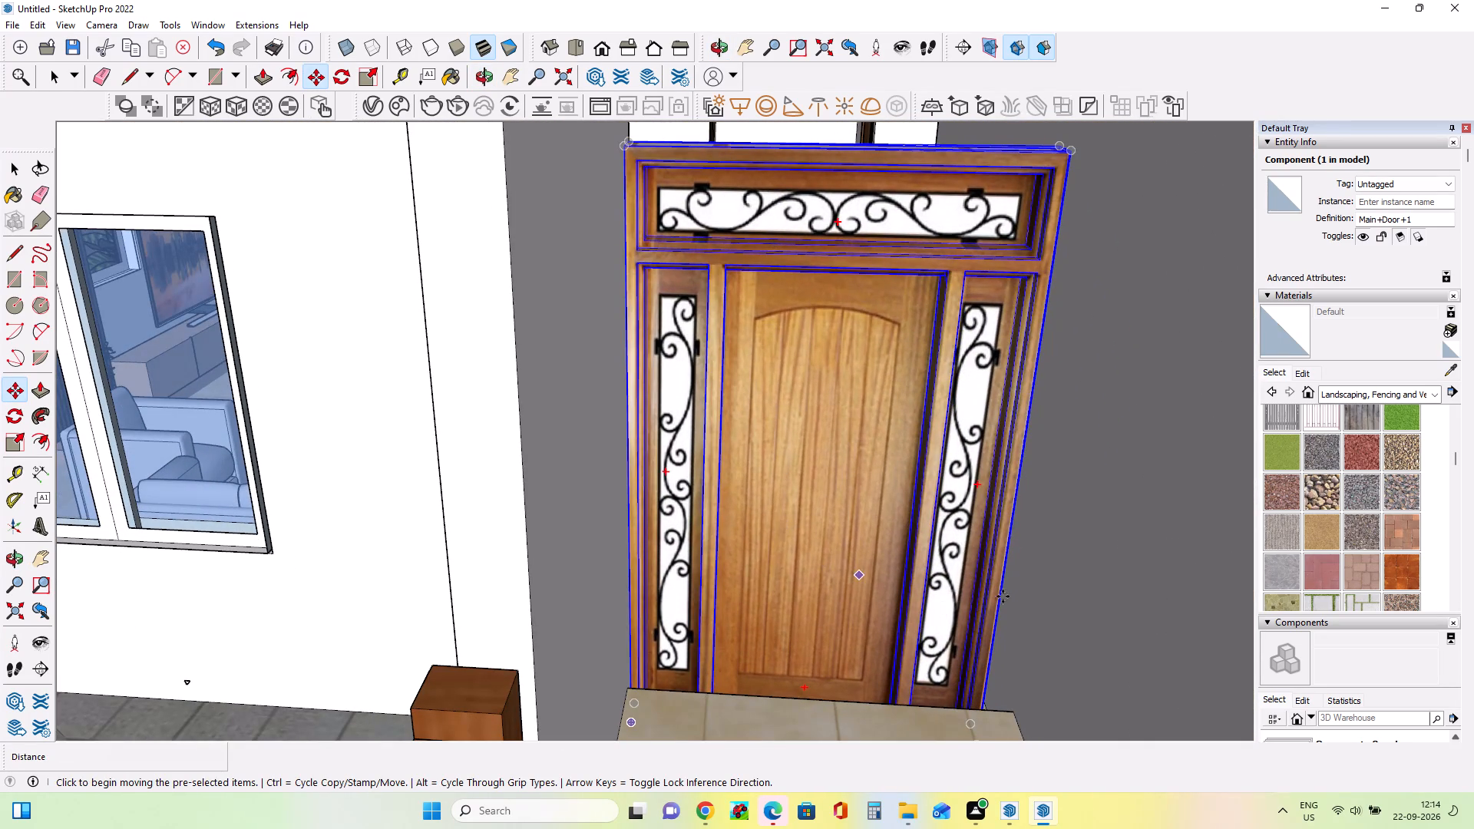
pyautogui.moveTo(1002, 553); pyautogui.dragTo(894, 607, button='middle')
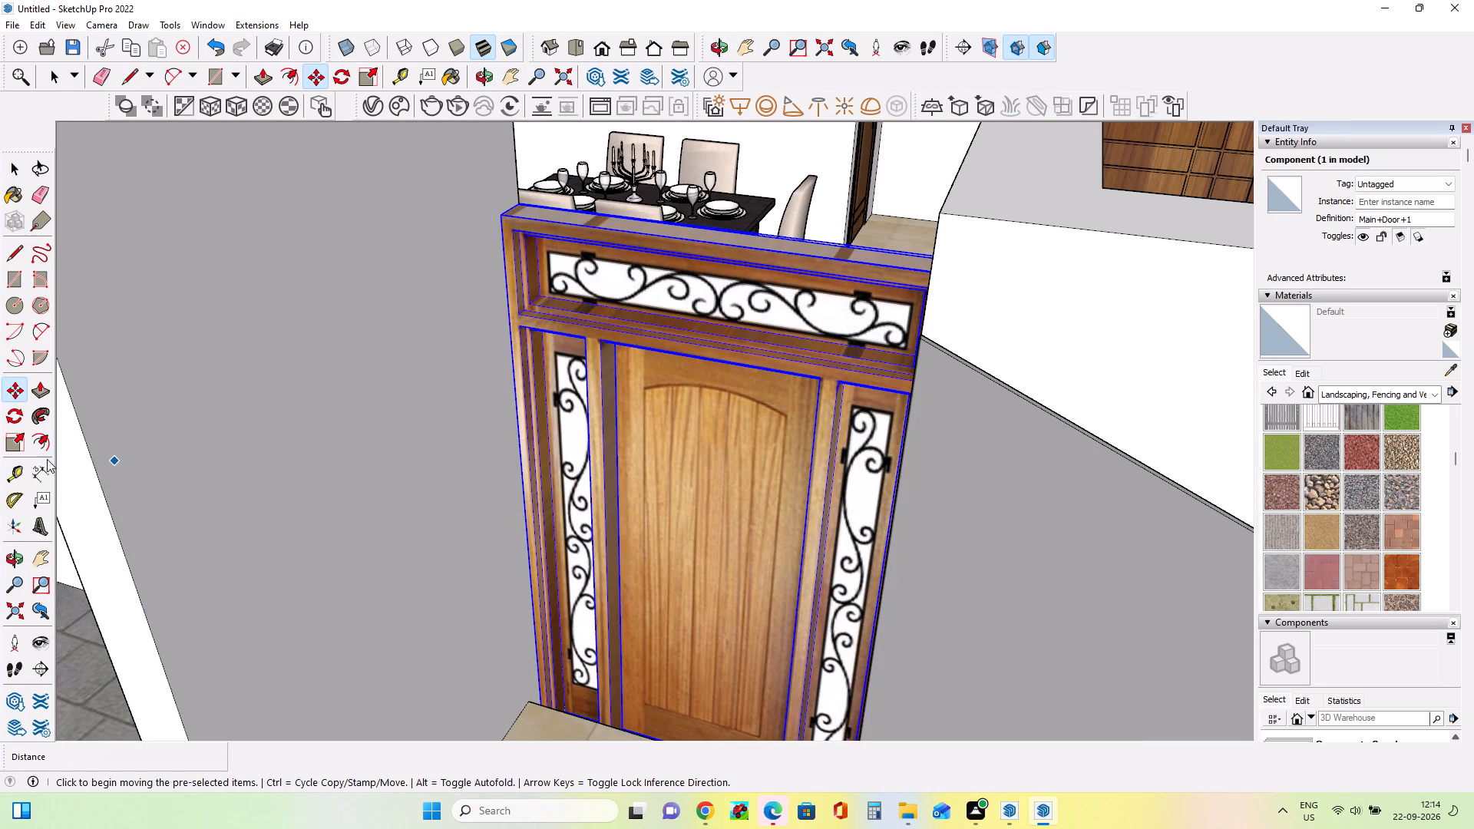
pyautogui.click(7, 437)
pyautogui.moveTo(249, 571); pyautogui.dragTo(461, 657, button='middle')
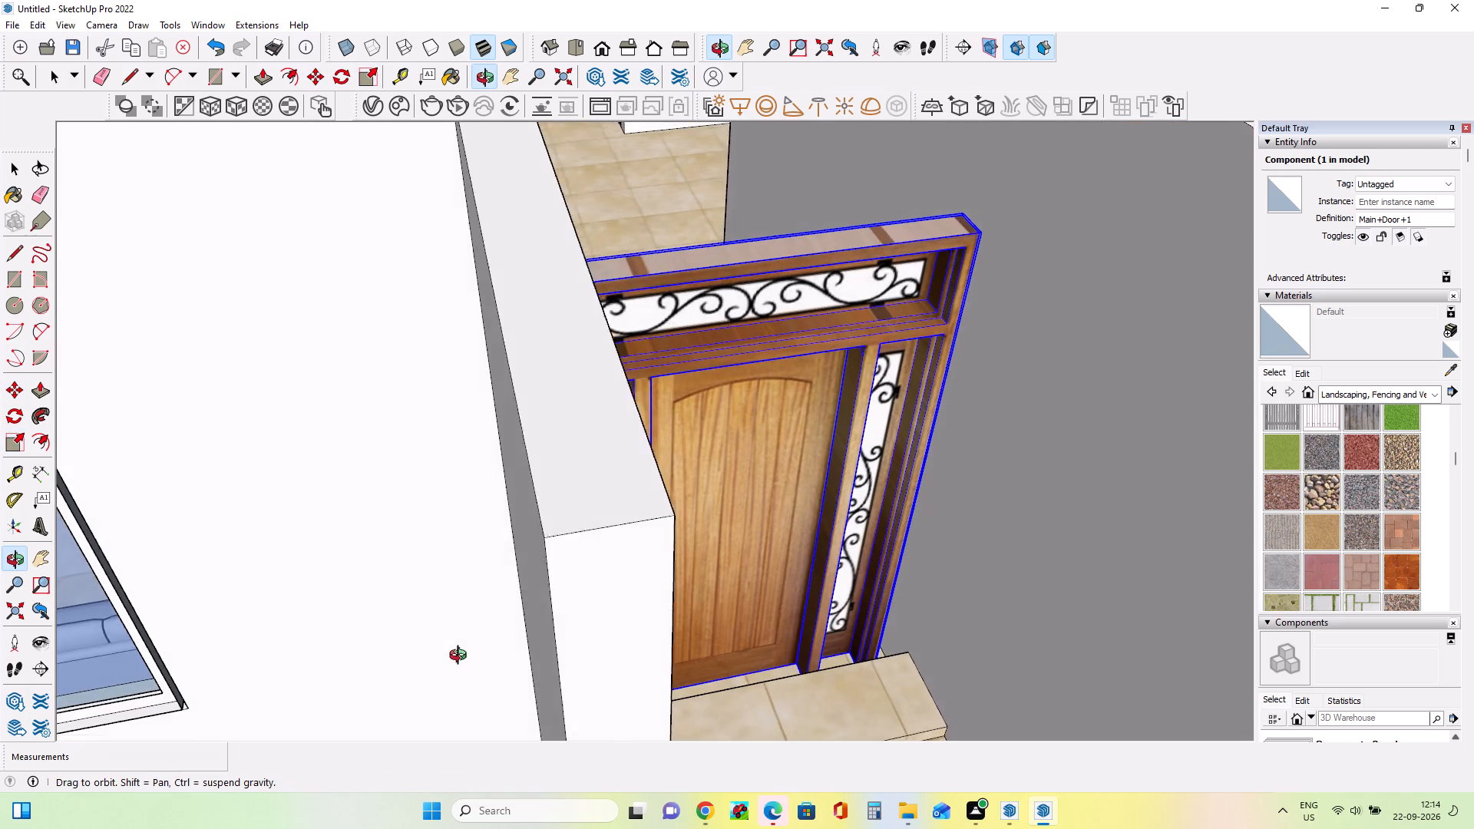
pyautogui.moveTo(461, 657); pyautogui.dragTo(435, 653, button='middle')
pyautogui.click(923, 509)
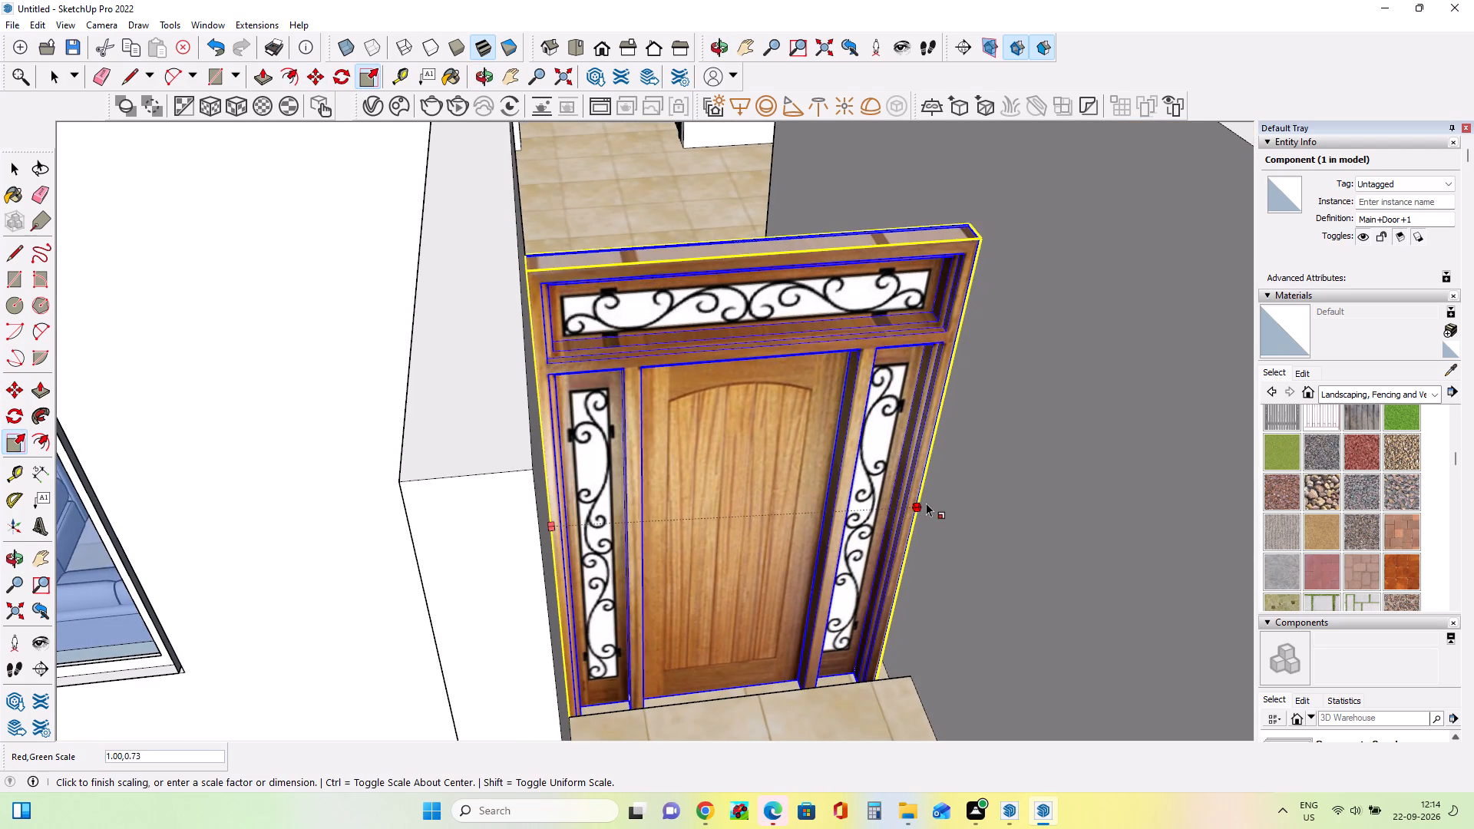
pyautogui.click(930, 501)
# Examine the main door in the entrance from the front of the whole house, and deselect it.
pyautogui.moveTo(841, 637); pyautogui.dragTo(834, 646, button='middle')
pyautogui.scroll(-1, 841, 638)
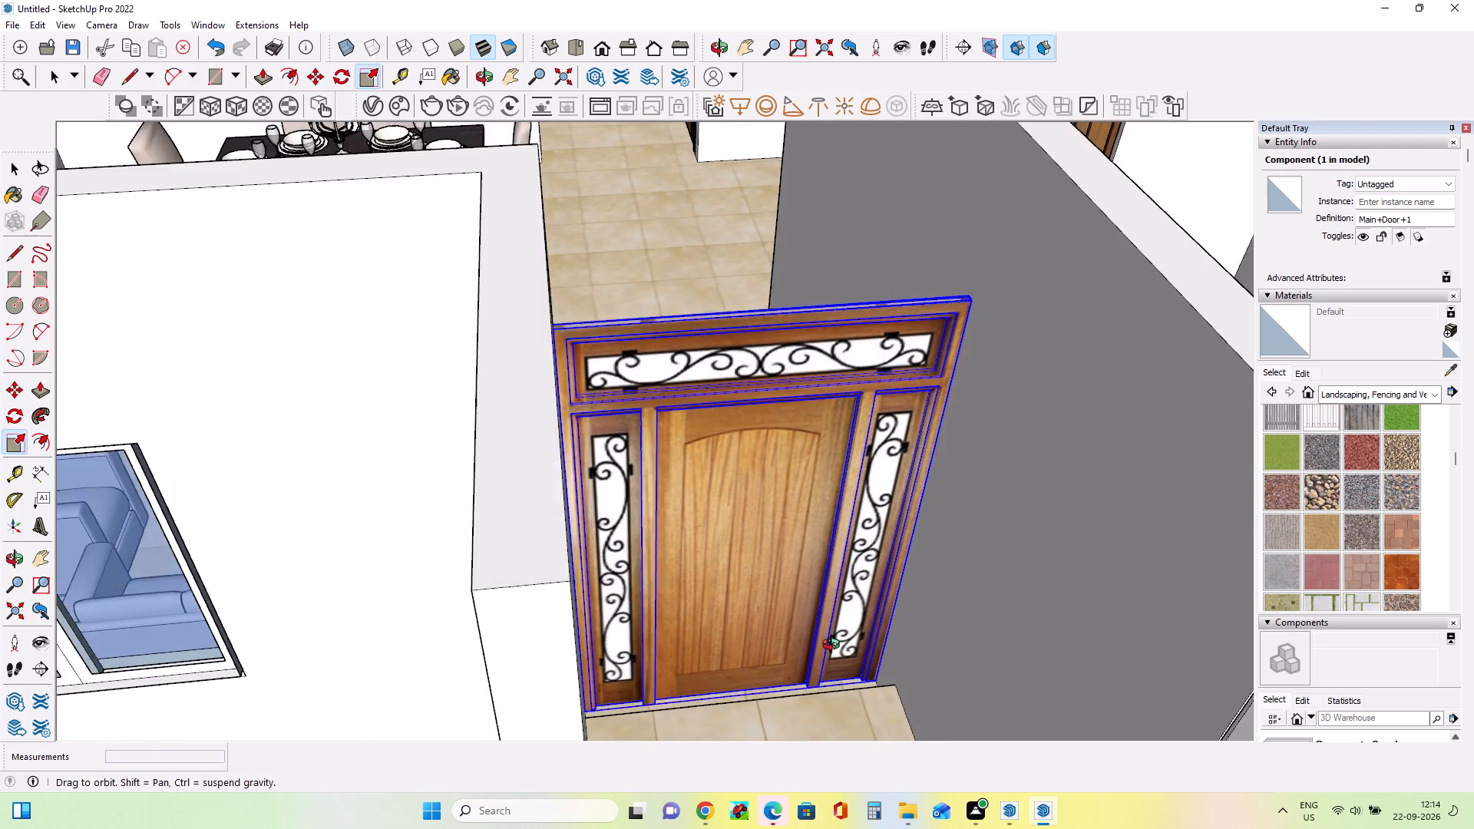
pyautogui.moveTo(834, 646); pyautogui.dragTo(796, 662, button='middle')
pyautogui.scroll(-7, 787, 662)
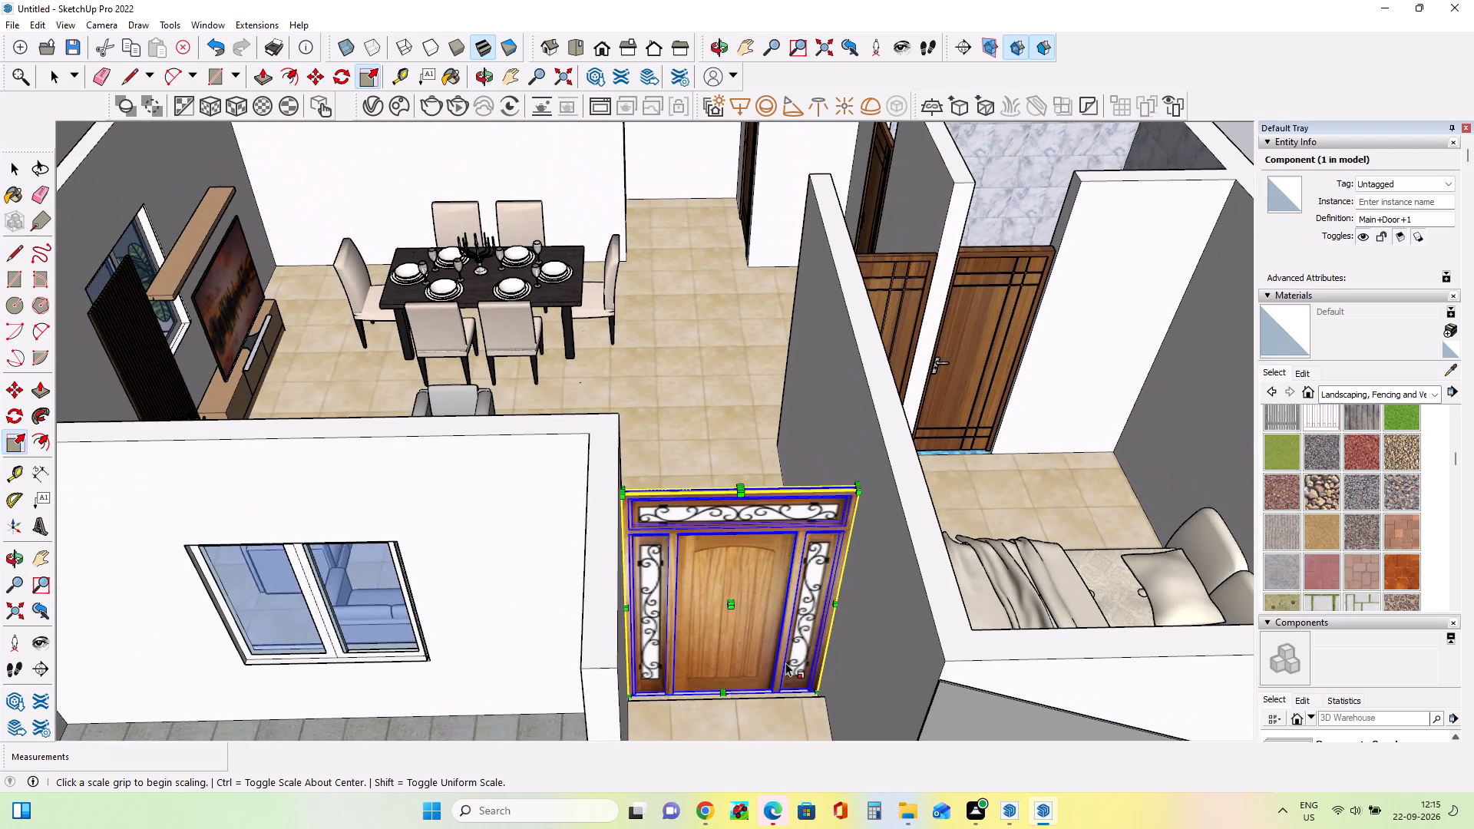
pyautogui.scroll(-11, 785, 662)
pyautogui.scroll(1, 772, 722)
pyautogui.moveTo(772, 722); pyautogui.dragTo(790, 547, button='middle')
pyautogui.scroll(-2, 790, 547)
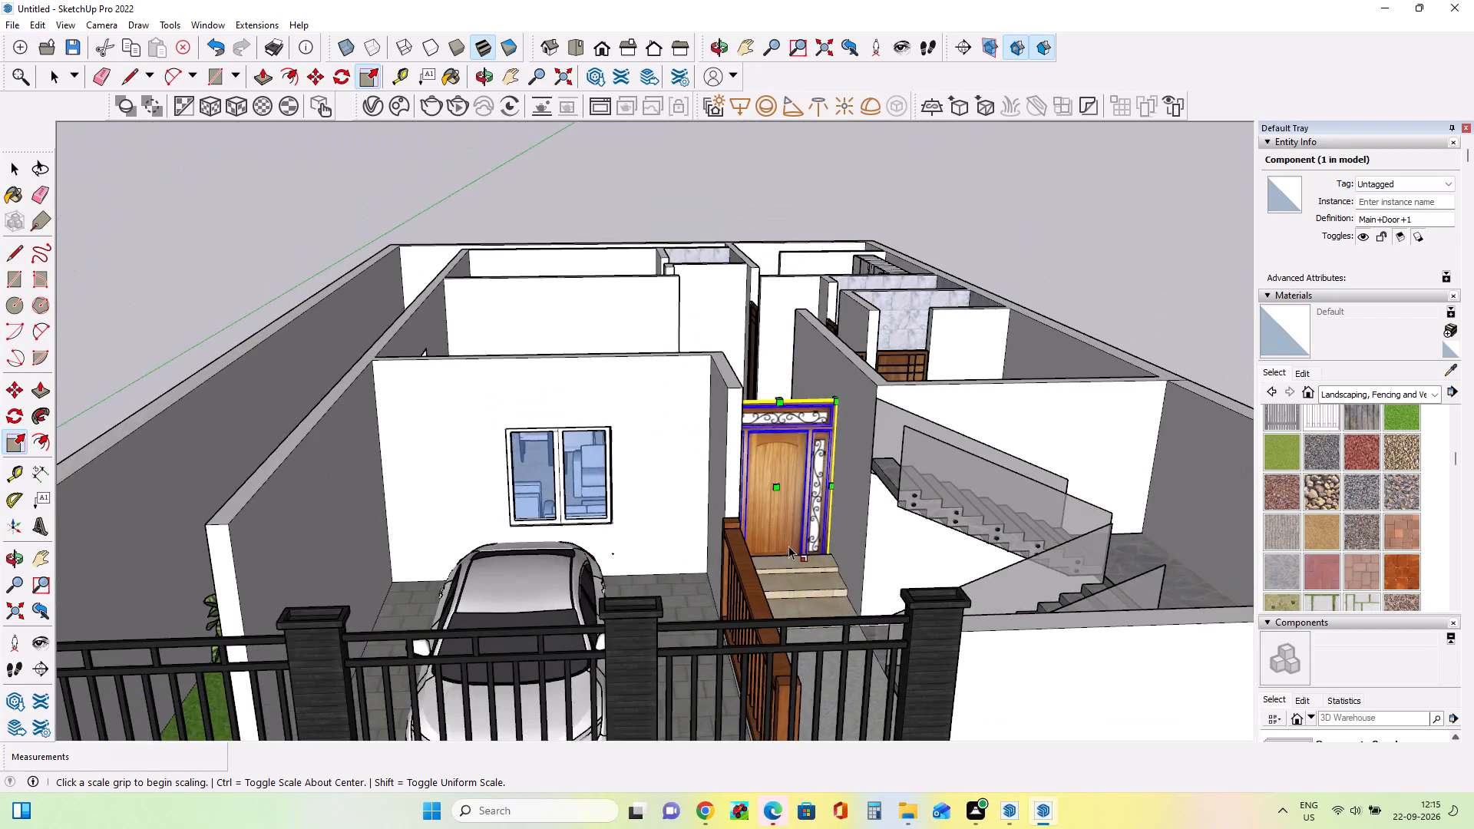
pyautogui.scroll(-8, 789, 546)
pyautogui.moveTo(784, 553); pyautogui.dragTo(790, 542, button='middle')
pyautogui.scroll(-3, 784, 553)
pyautogui.moveTo(787, 583); pyautogui.dragTo(791, 604, button='middle')
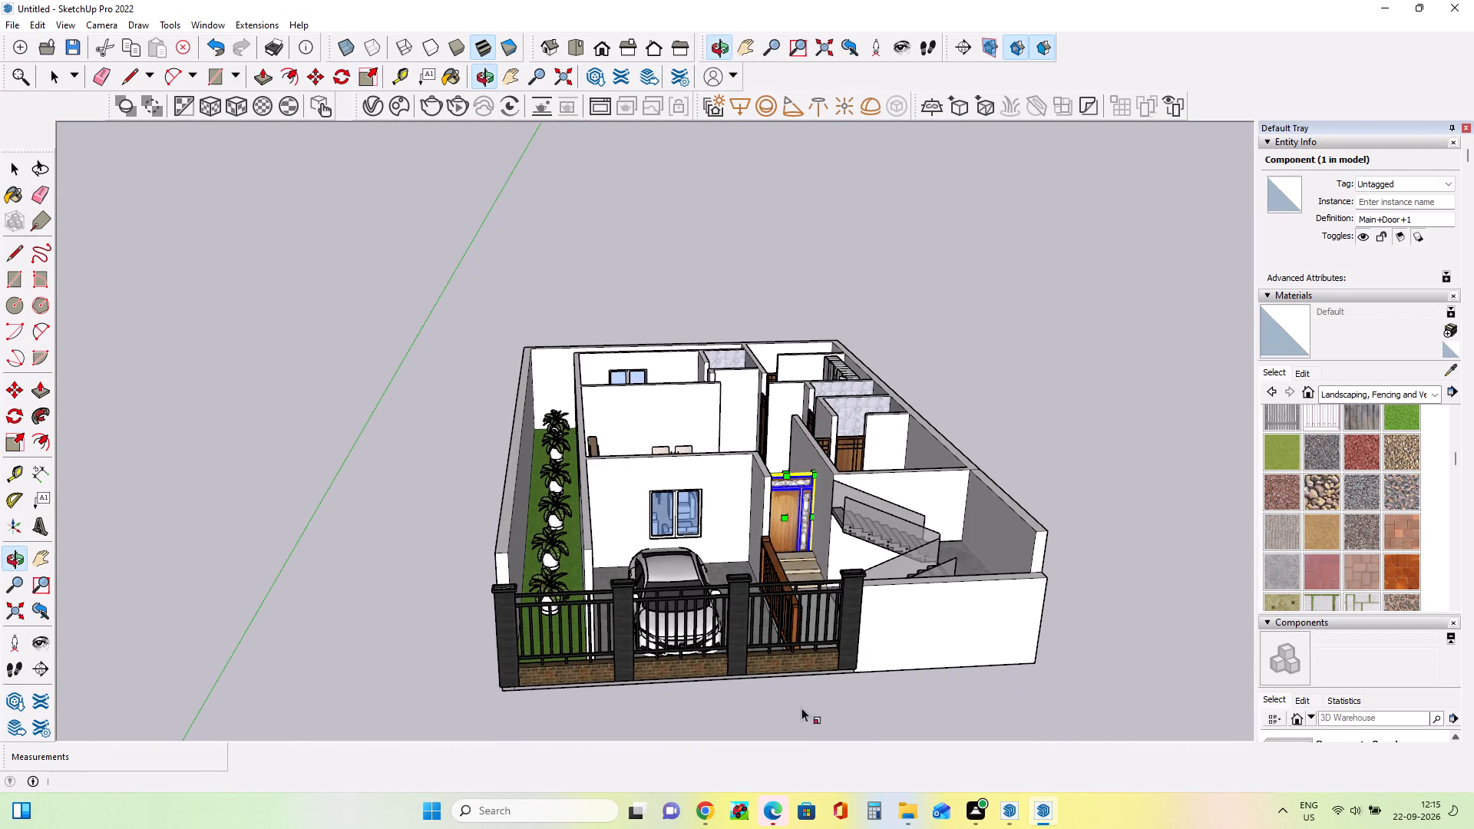
pyautogui.click(16, 164)
pyautogui.click(205, 279)
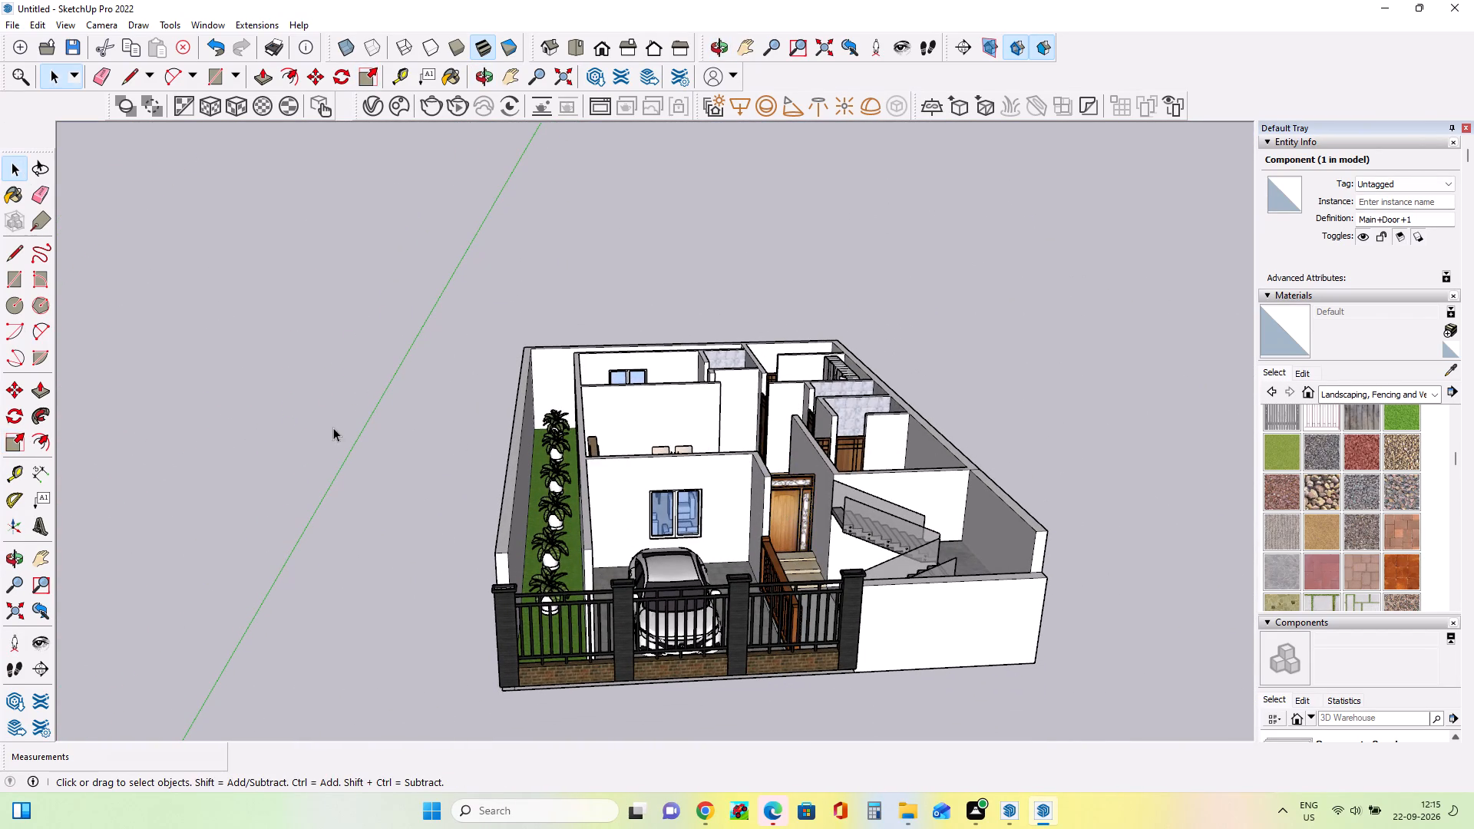
# Paint the windowed wall behind the car in the porch with the Groundcover Rock Crushed Multi material.
pyautogui.moveTo(441, 523); pyautogui.dragTo(443, 552, button='middle')
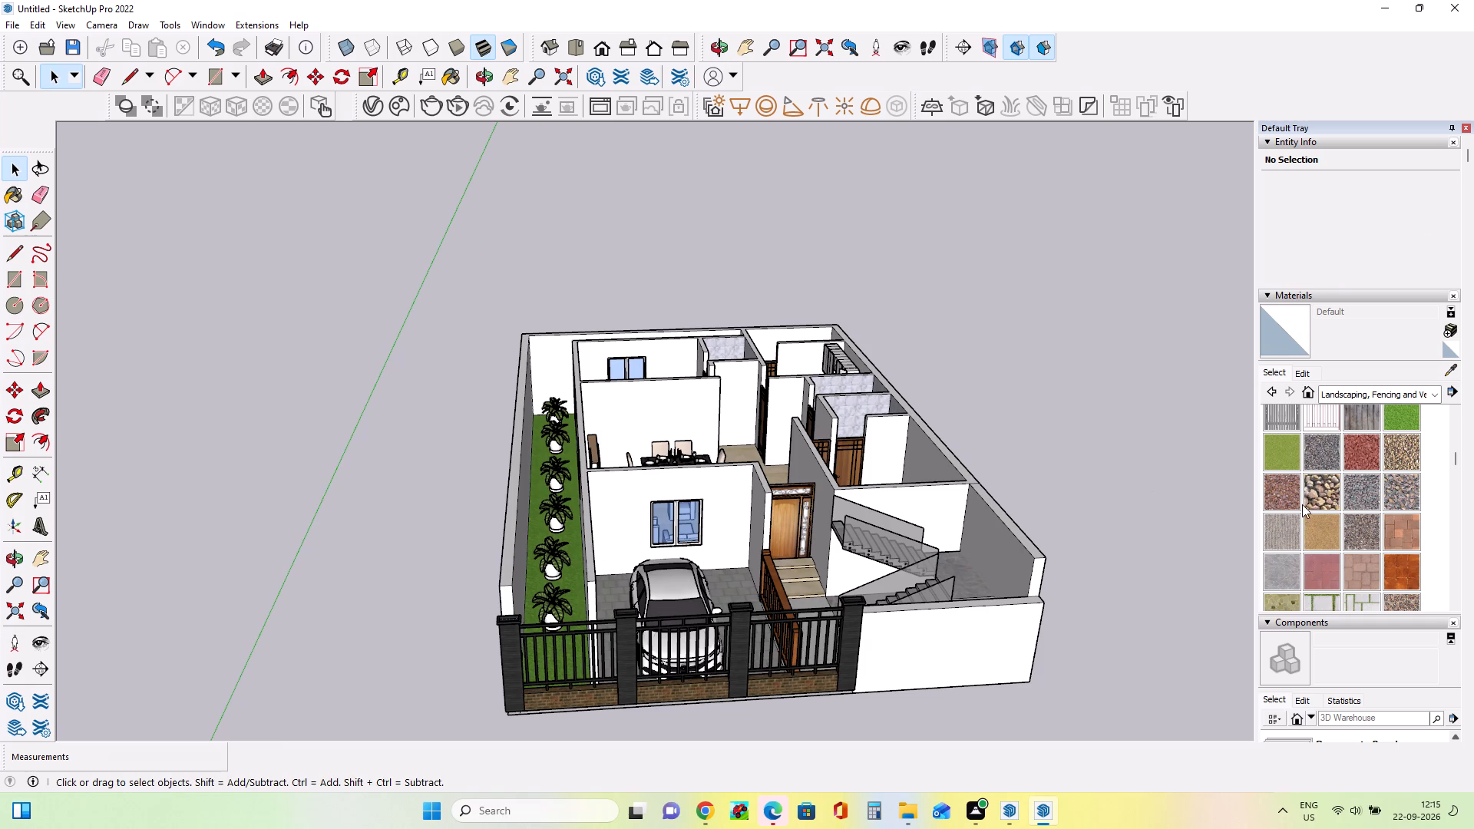
pyautogui.click(1402, 495)
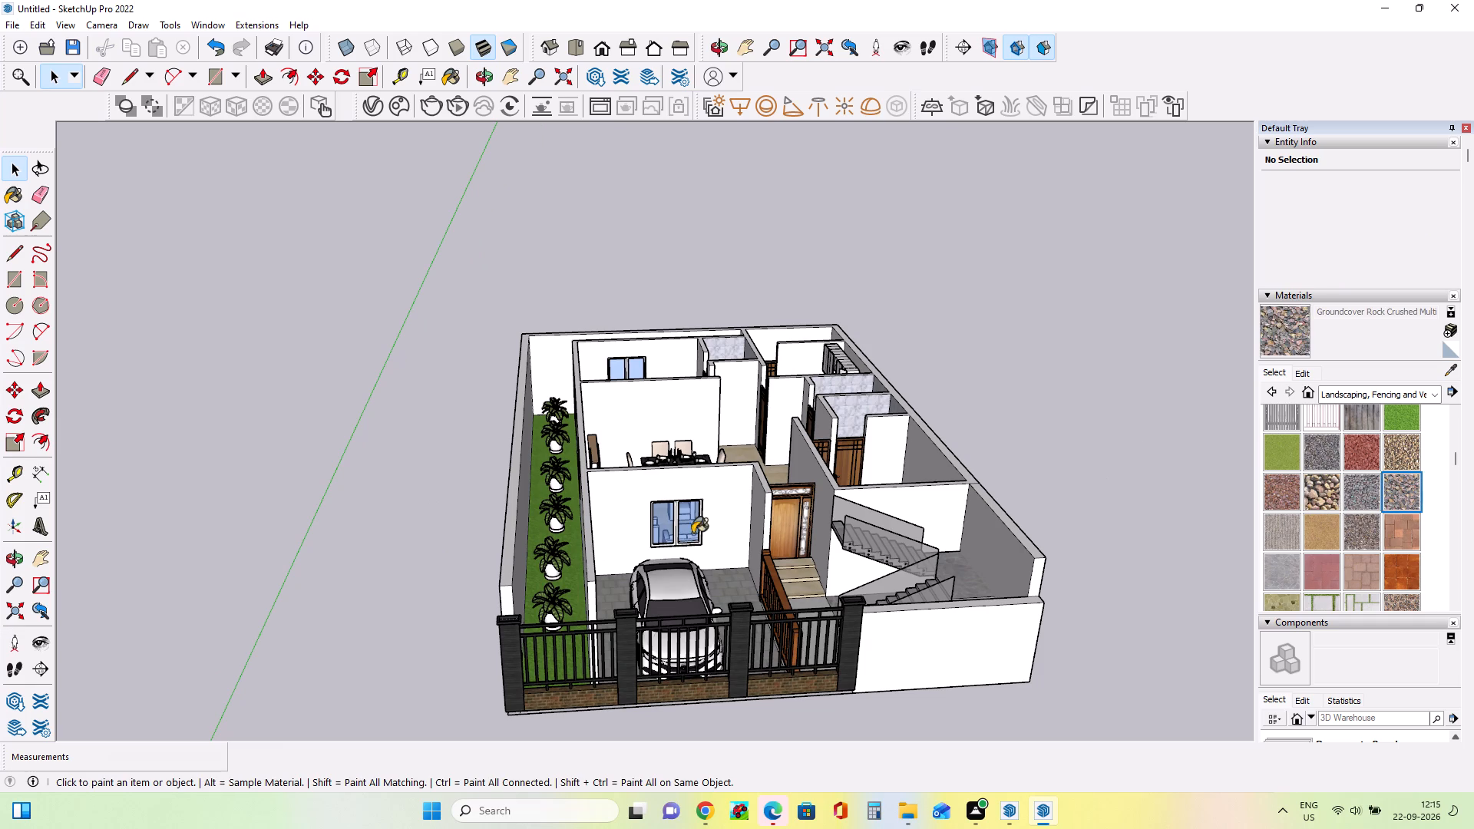
pyautogui.click(639, 507)
# Paint the staircase area's back wall and adjoining outer side wall with the Pavers with Grass Herringbone material.
pyautogui.moveTo(790, 523); pyautogui.dragTo(795, 563, button='middle')
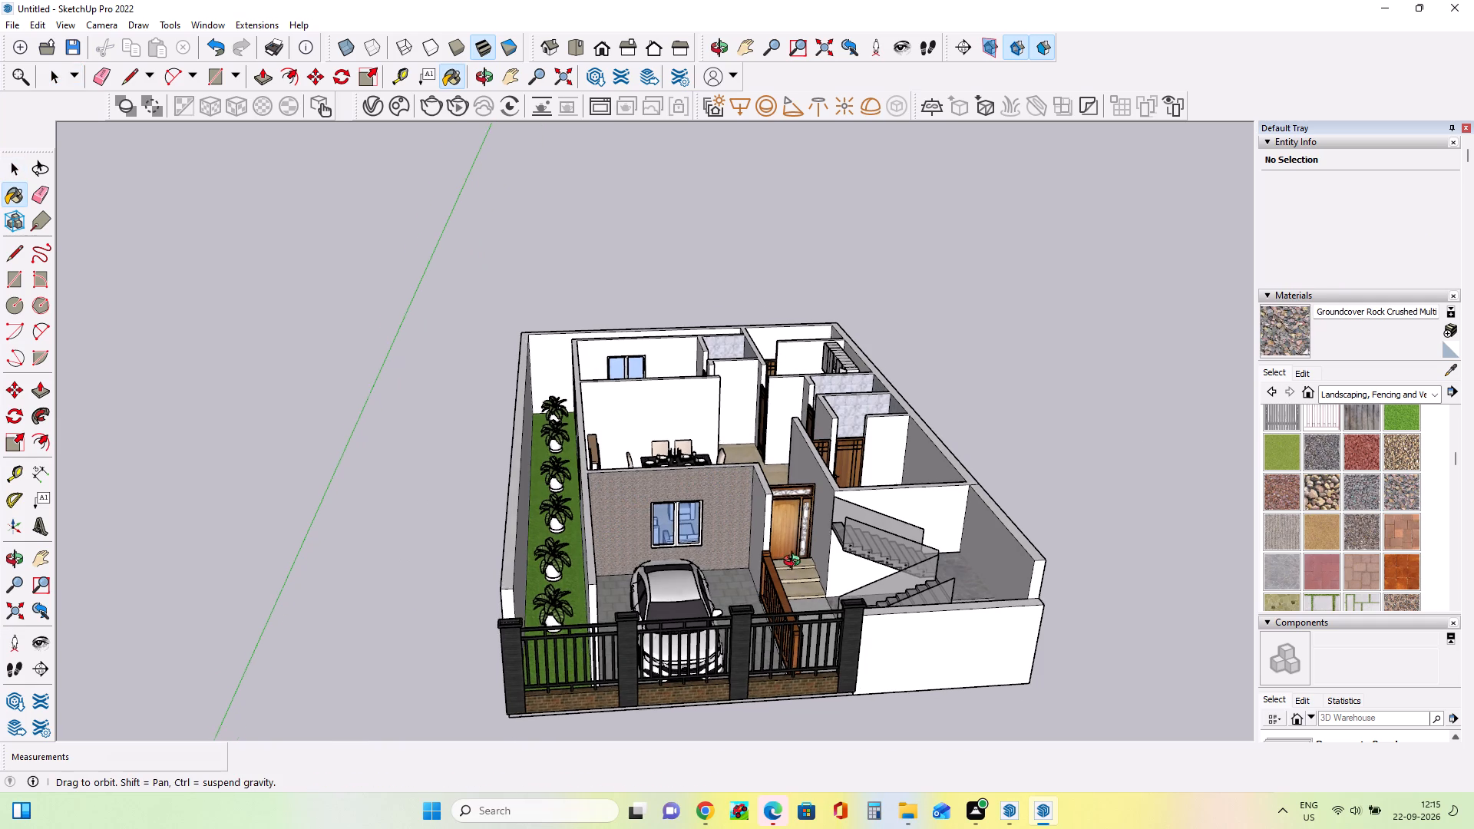
pyautogui.moveTo(795, 563); pyautogui.dragTo(796, 583, button='middle')
pyautogui.scroll(-1, 795, 563)
pyautogui.scroll(10, 929, 537)
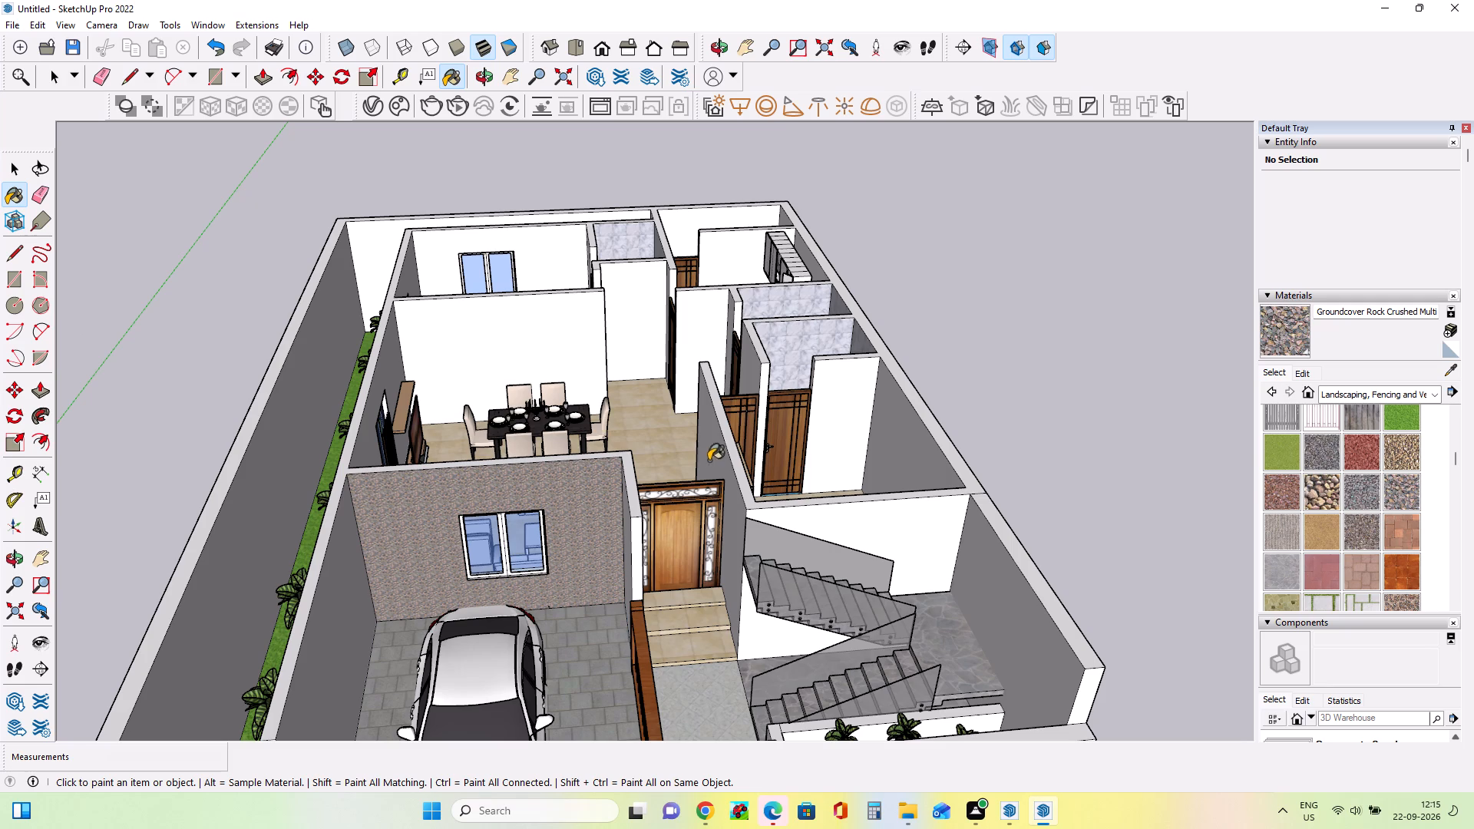
pyautogui.scroll(-2, 1317, 573)
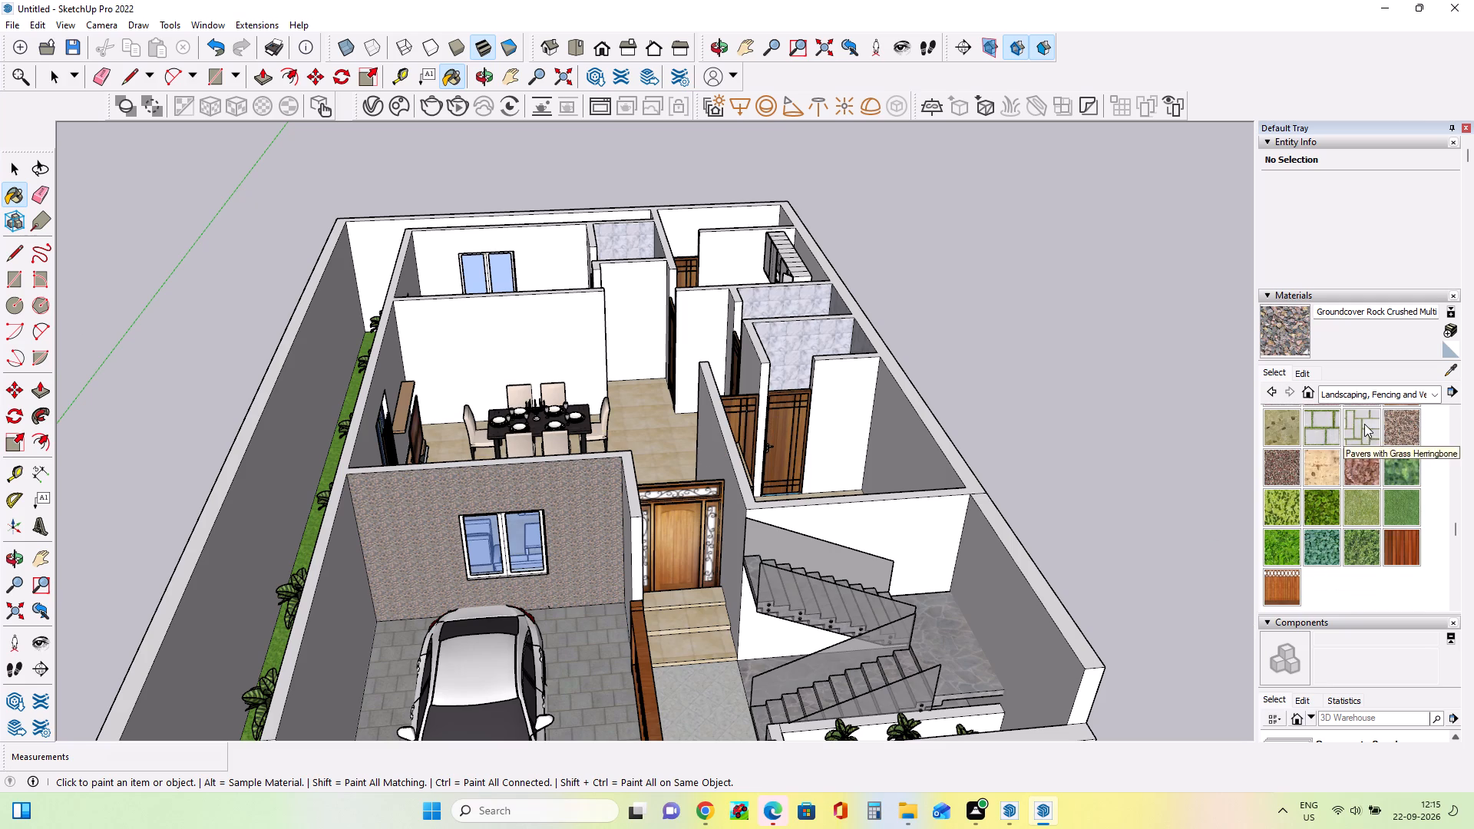
pyautogui.click(1364, 424)
pyautogui.click(909, 543)
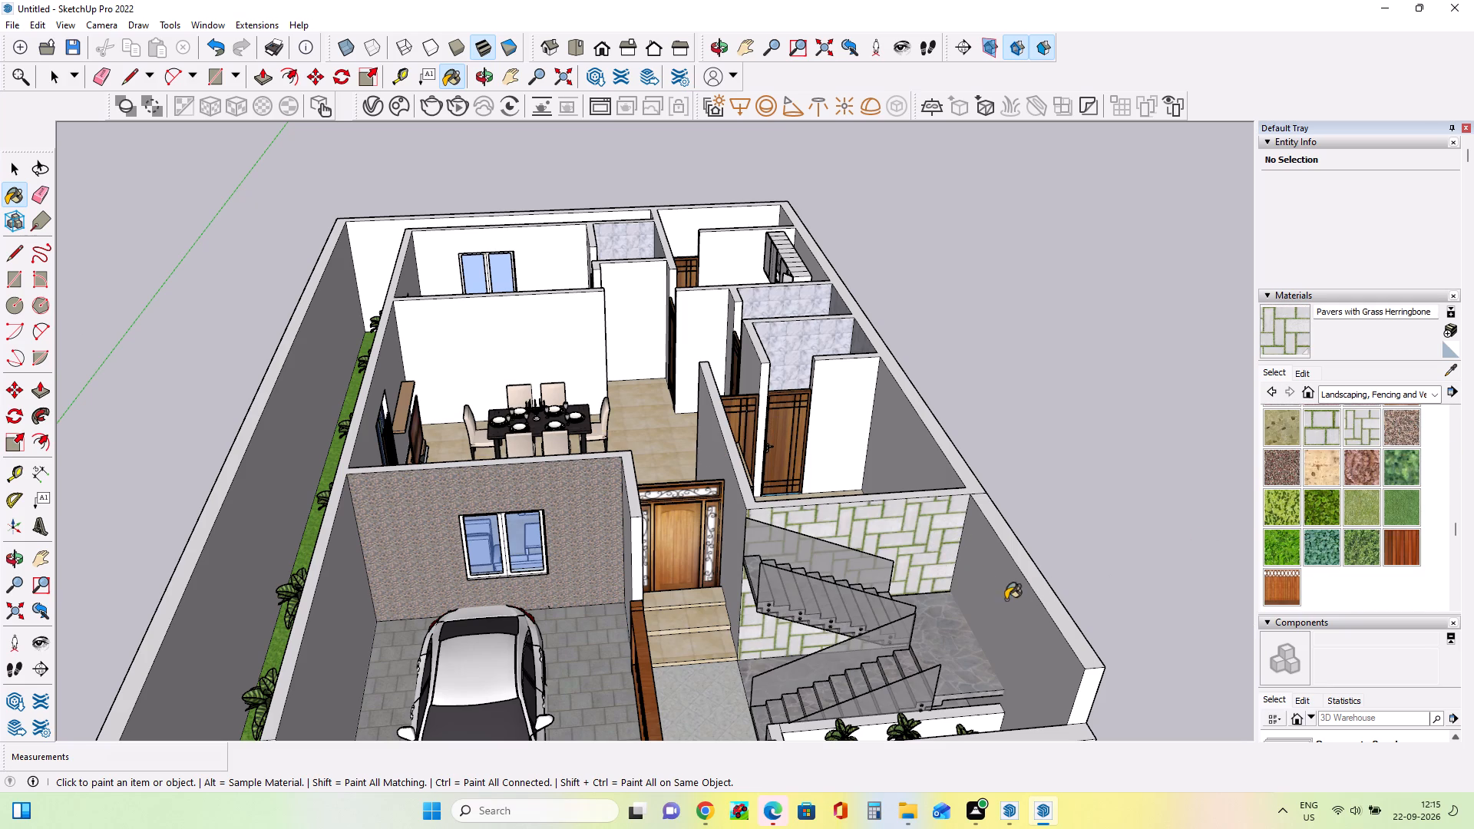
pyautogui.click(1017, 599)
# Paint the wall behind the dining table with the Wood Fence with Lattice material.
pyautogui.scroll(-4, 1016, 608)
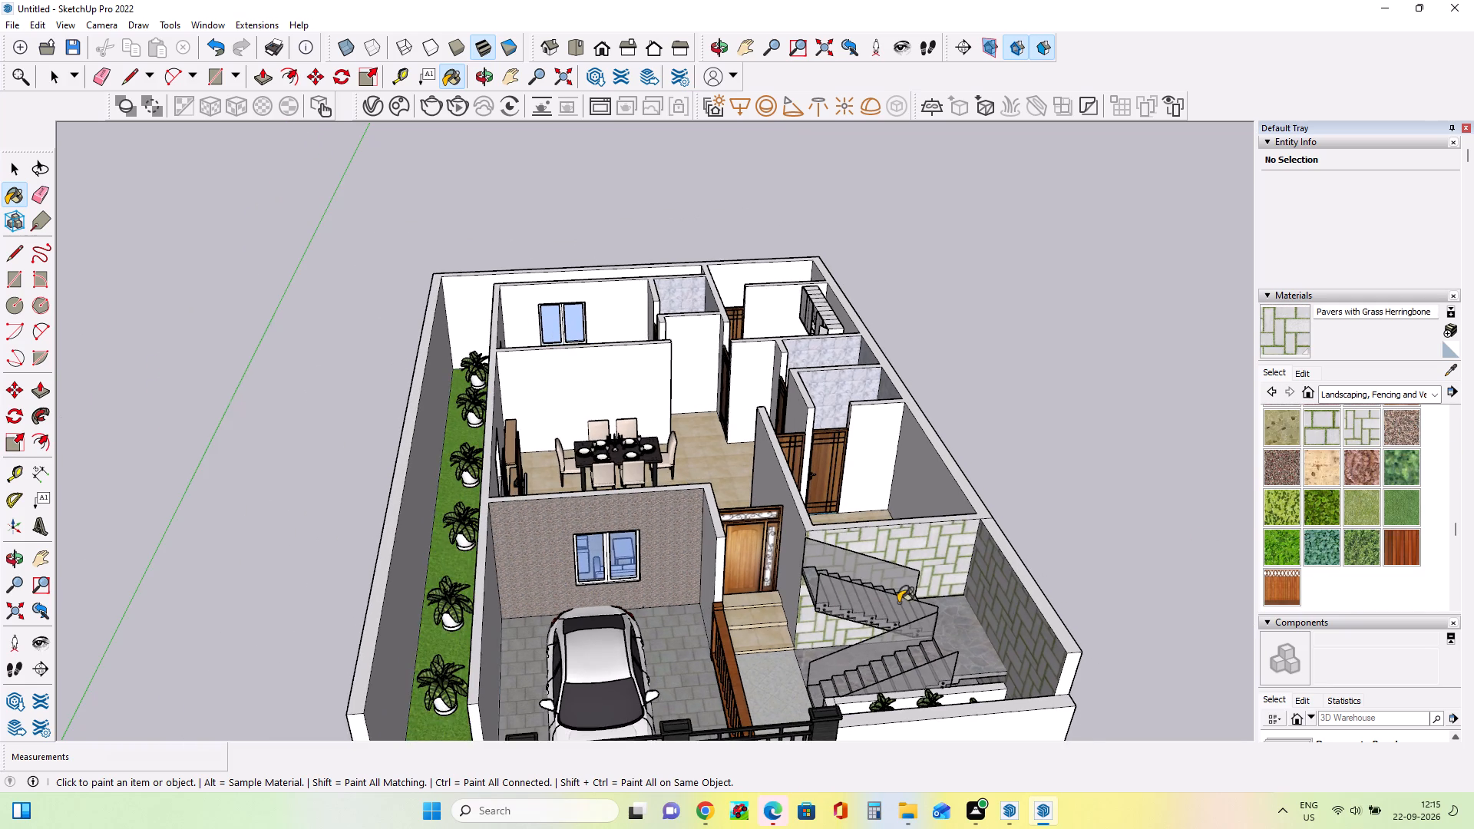
pyautogui.moveTo(898, 603); pyautogui.dragTo(920, 657, button='middle')
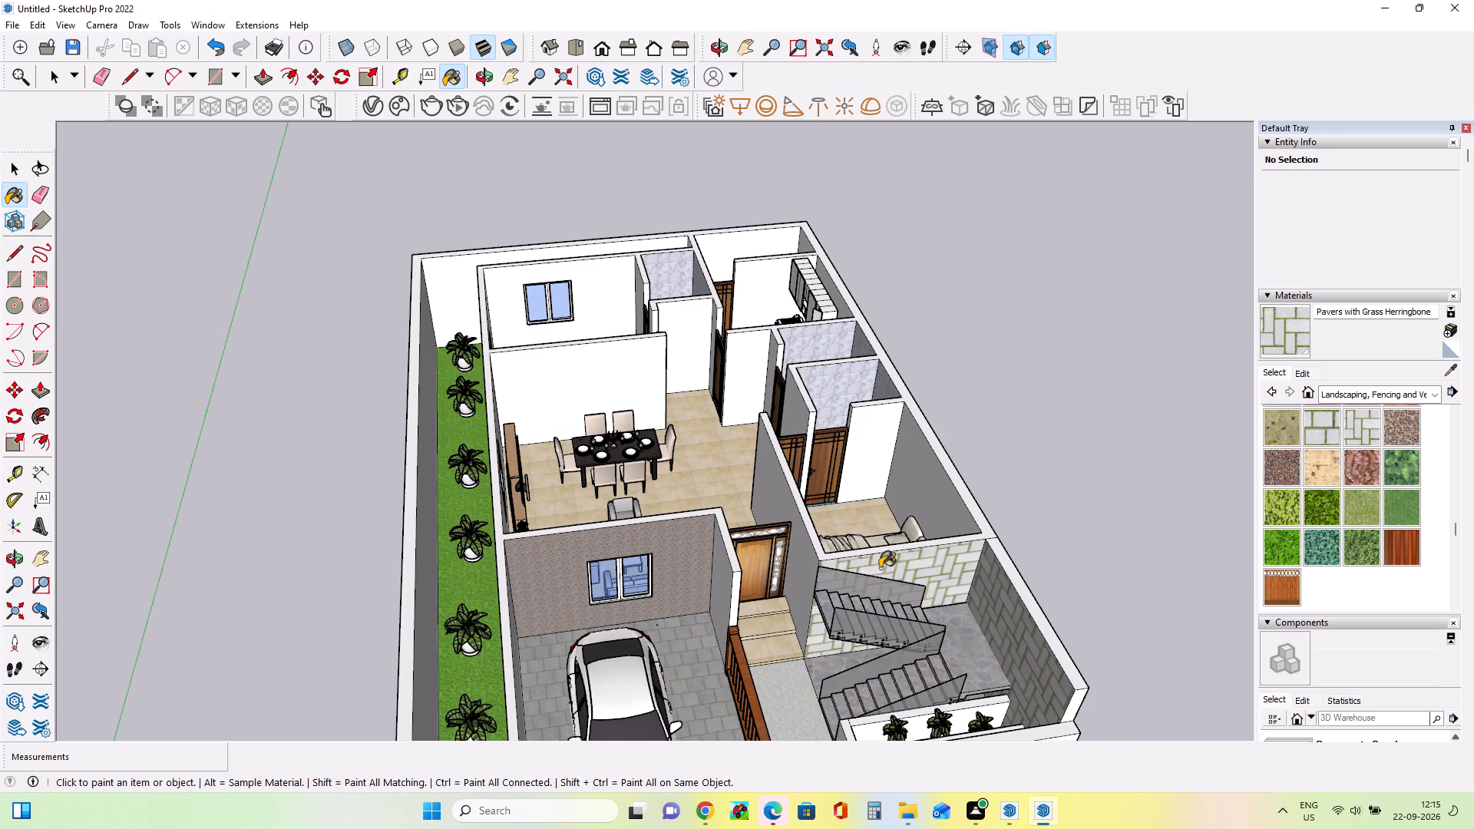
pyautogui.scroll(2, 924, 520)
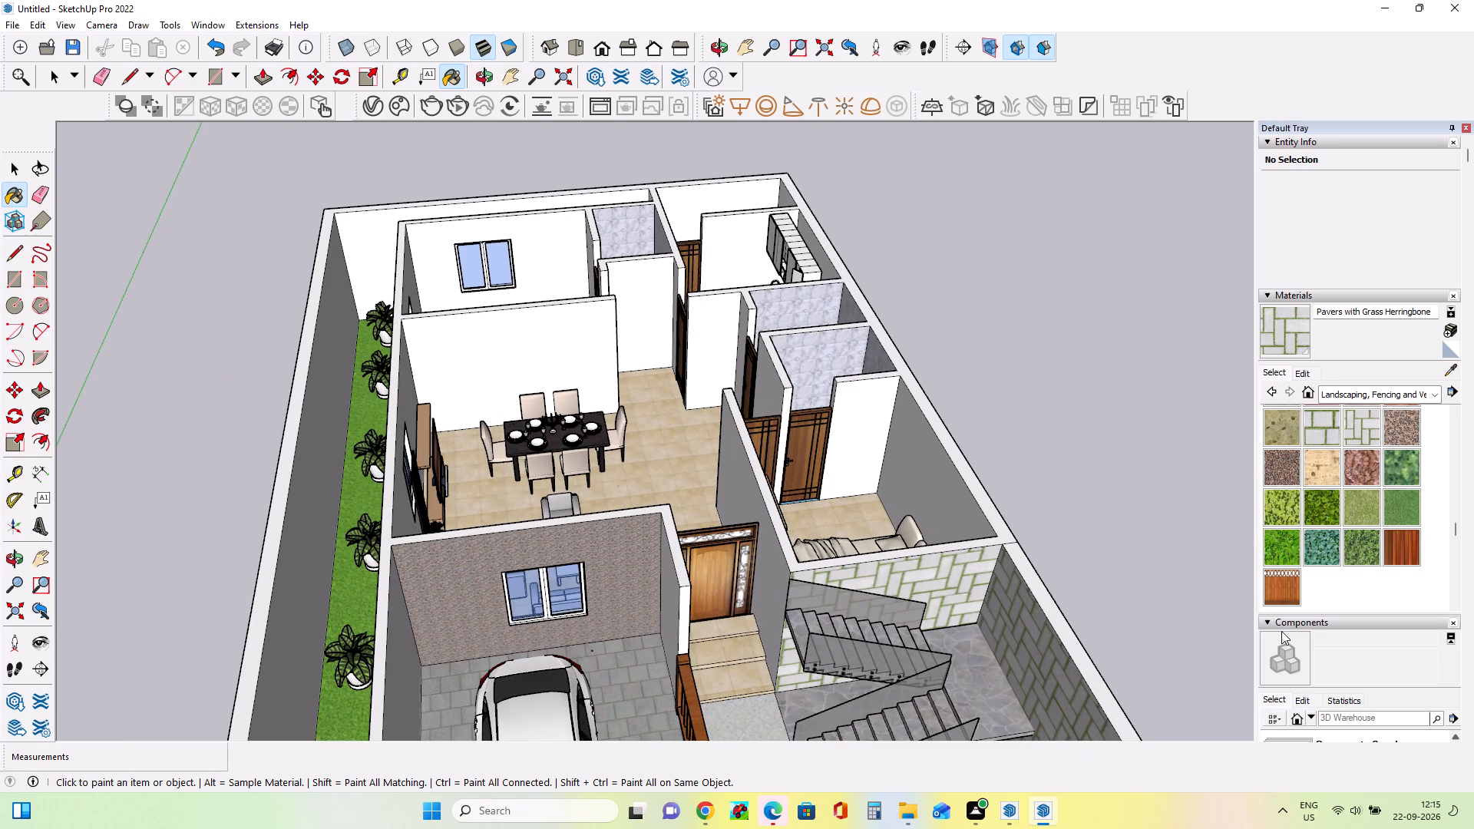
pyautogui.click(1270, 587)
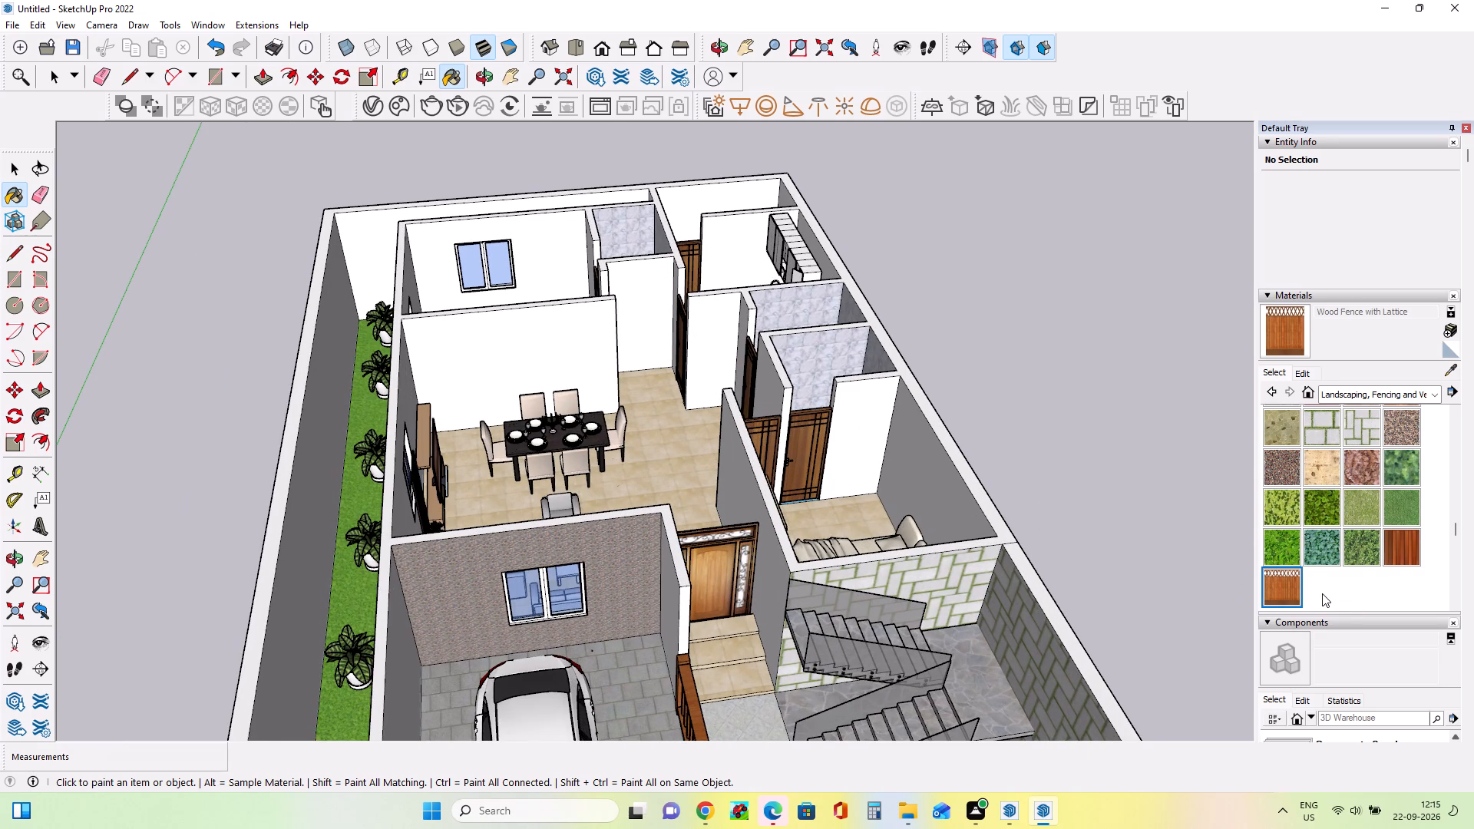
pyautogui.click(521, 352)
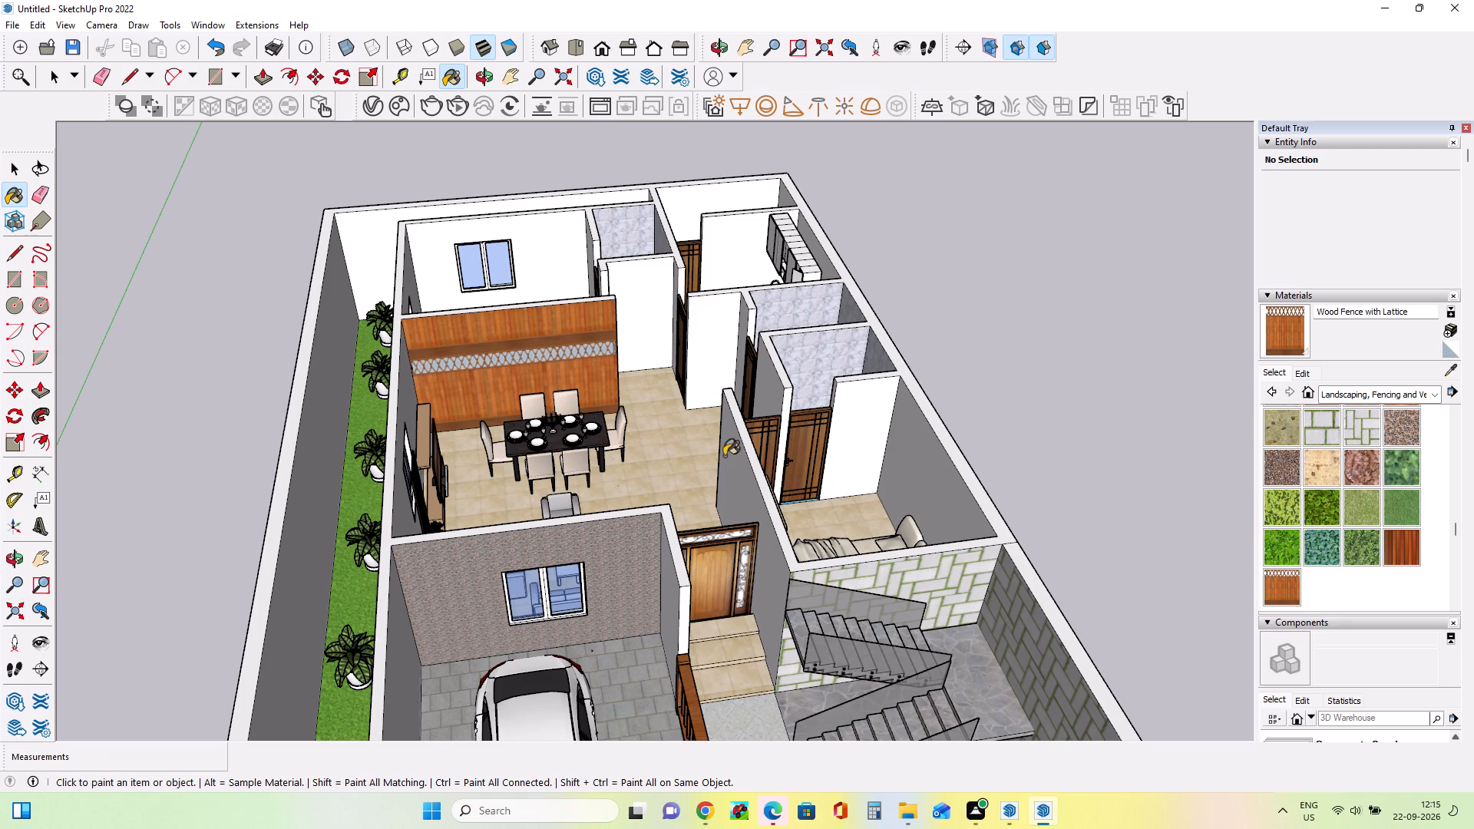
# Examine the painted walls and furnished layout of the whole house from the side, front and above.
pyautogui.moveTo(724, 456); pyautogui.dragTo(495, 477, button='middle')
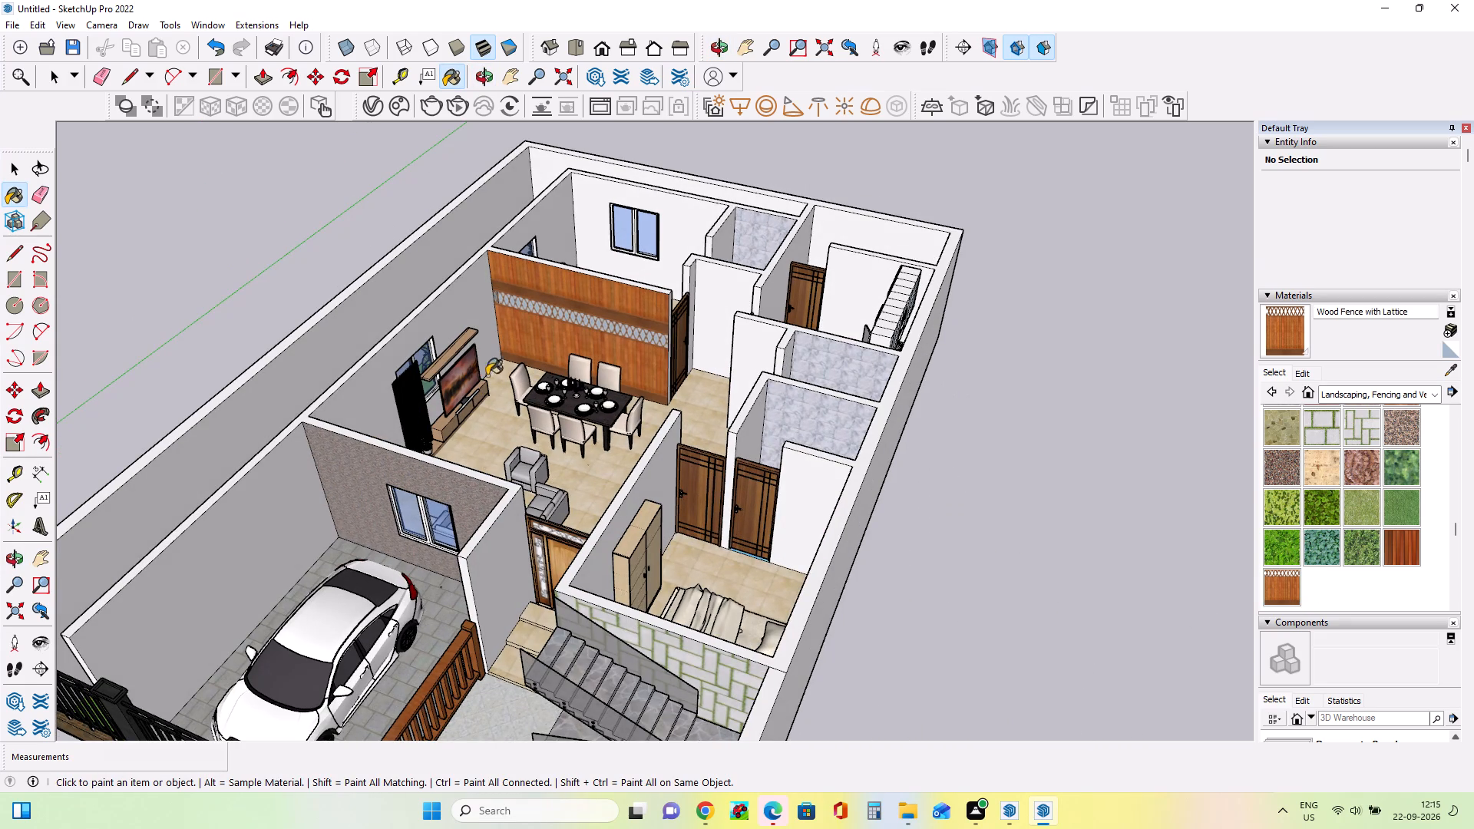
pyautogui.scroll(-6, 656, 423)
pyautogui.moveTo(589, 535); pyautogui.dragTo(683, 486, button='middle')
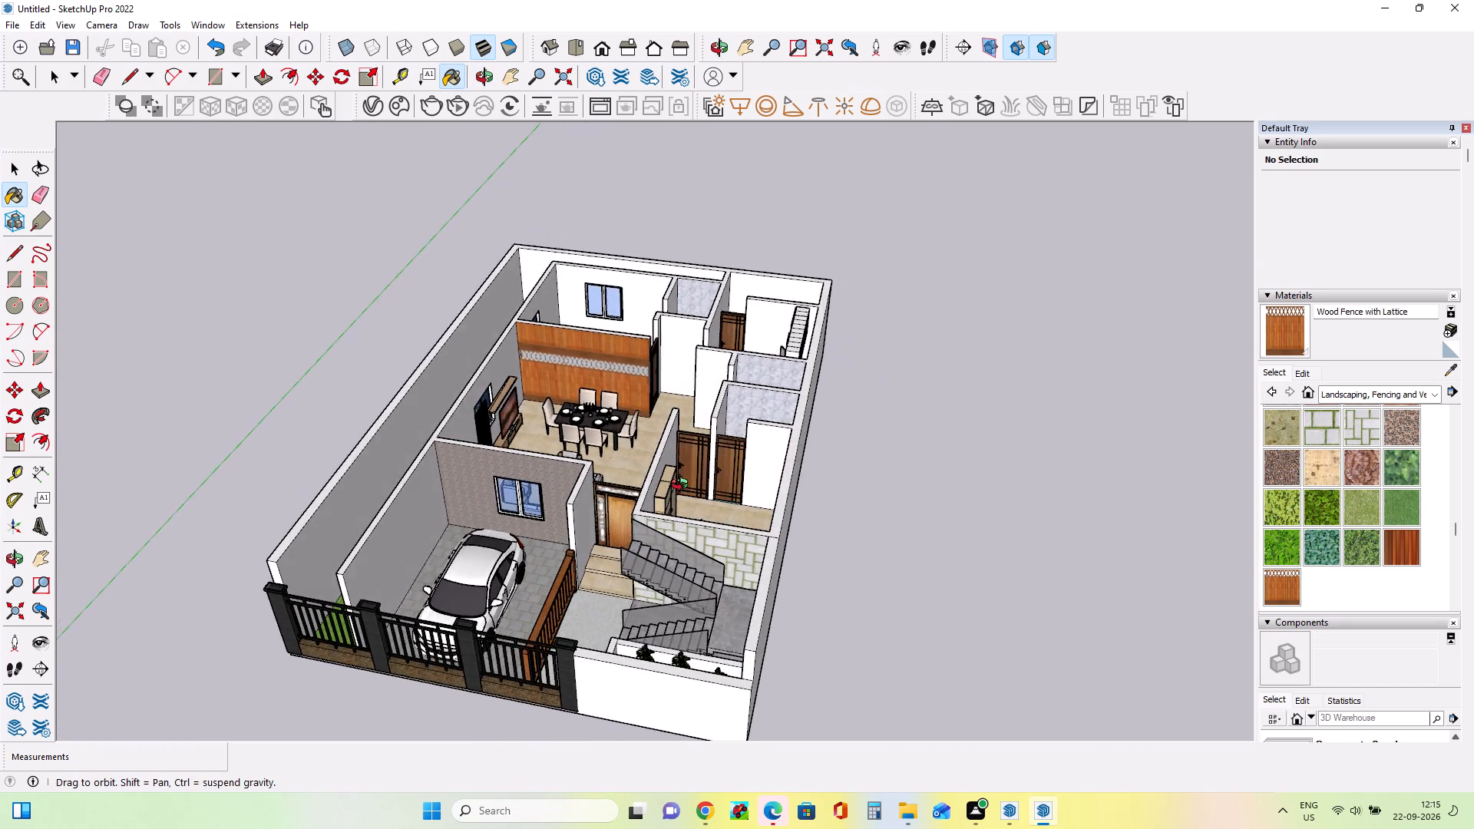
pyautogui.moveTo(683, 486); pyautogui.dragTo(705, 431, button='middle')
pyautogui.moveTo(575, 505); pyautogui.dragTo(643, 527, button='middle')
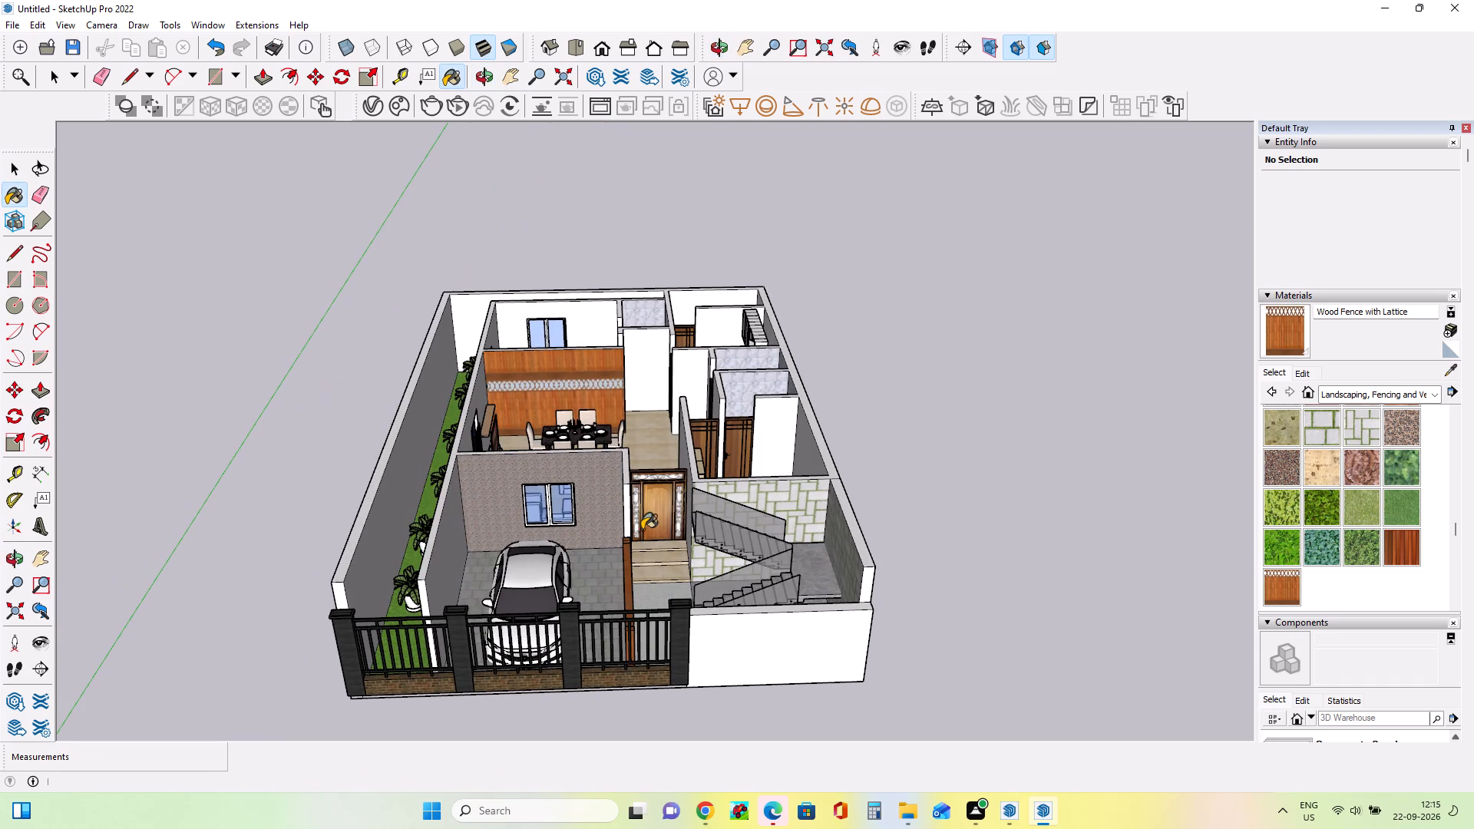
pyautogui.scroll(-3, 641, 531)
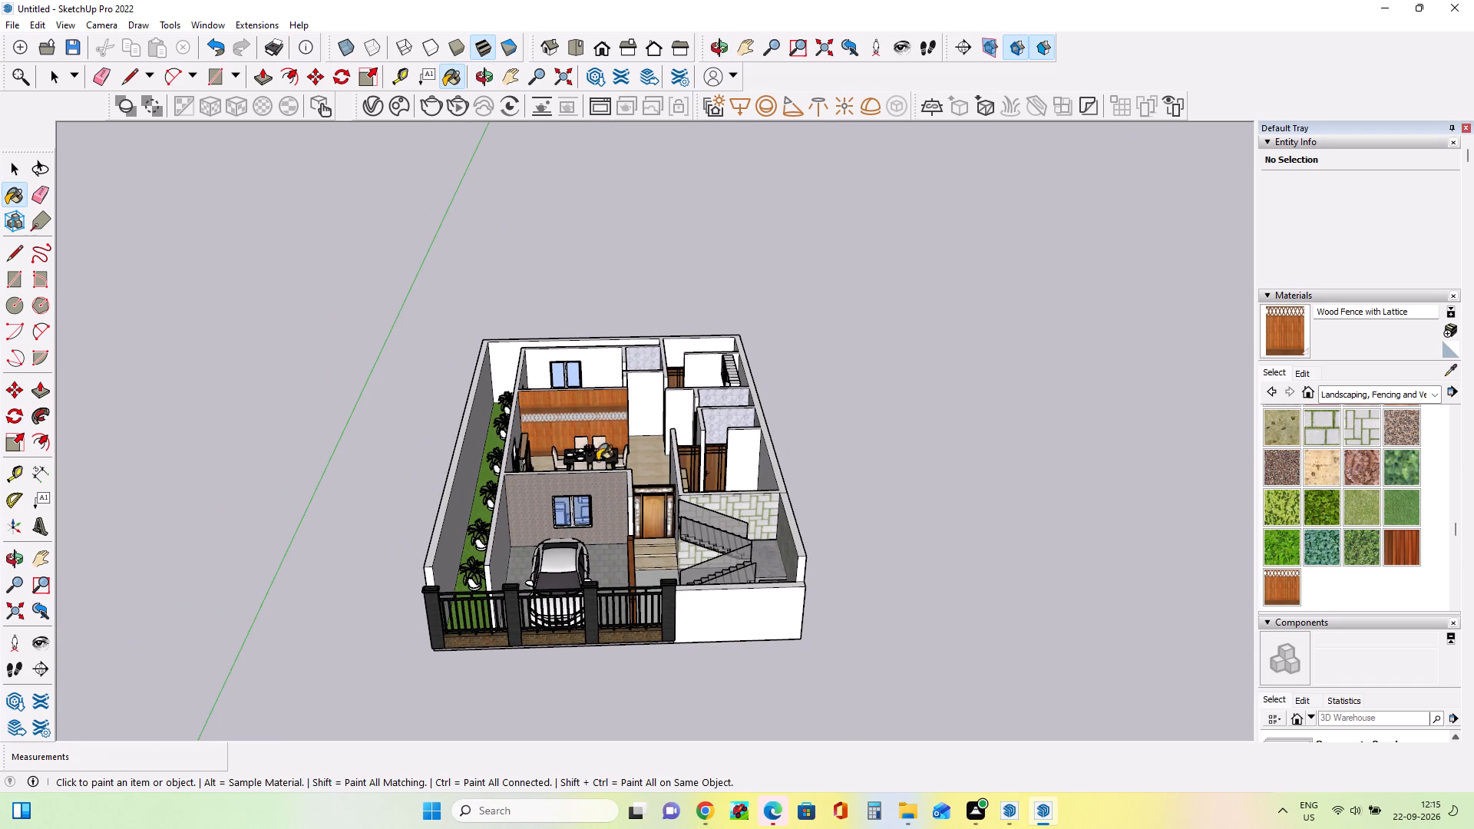
pyautogui.moveTo(597, 459); pyautogui.dragTo(633, 556, button='middle')
pyautogui.scroll(2, 632, 561)
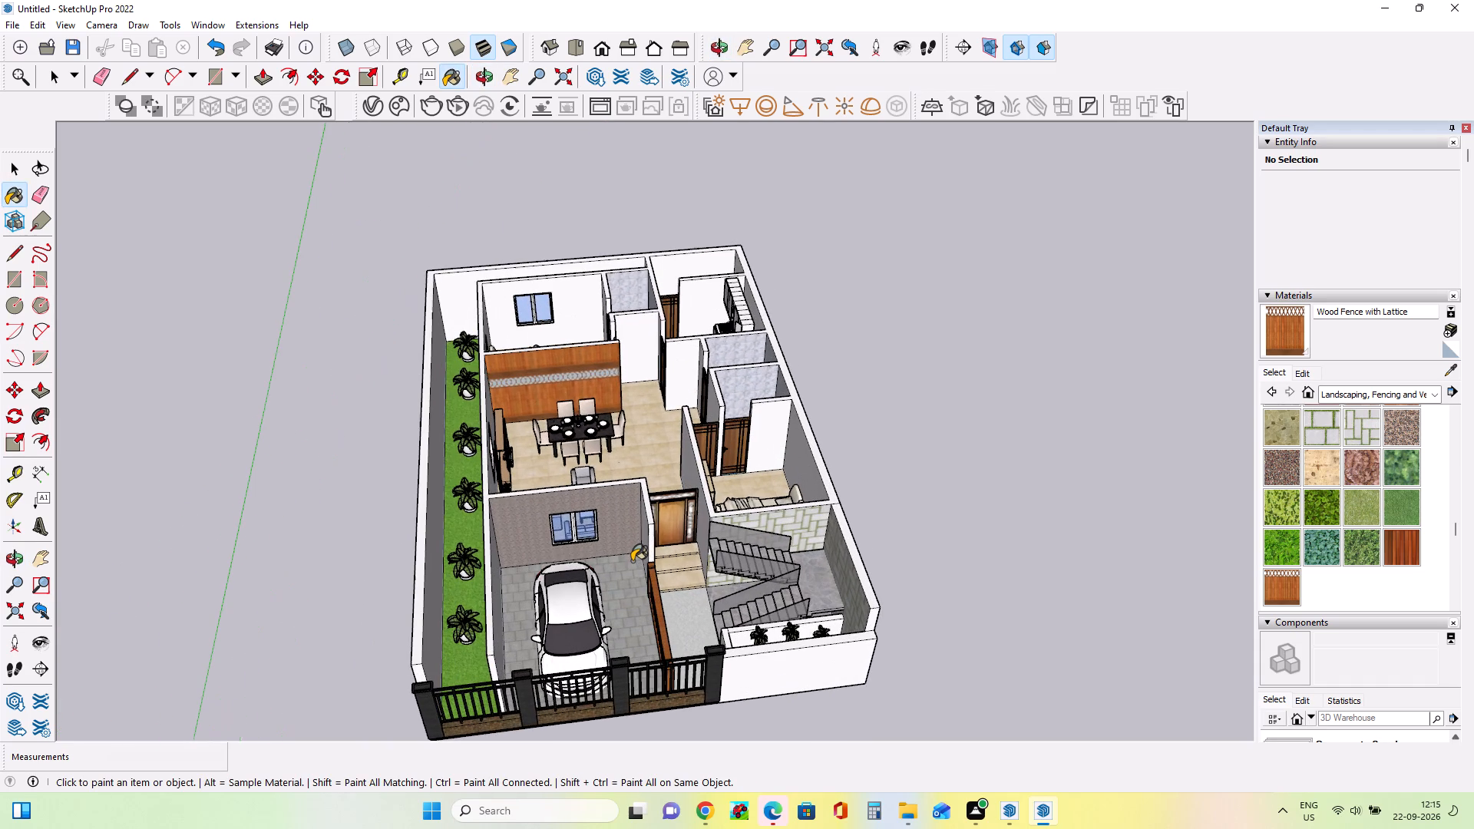
pyautogui.moveTo(632, 563); pyautogui.dragTo(638, 564, button='middle')
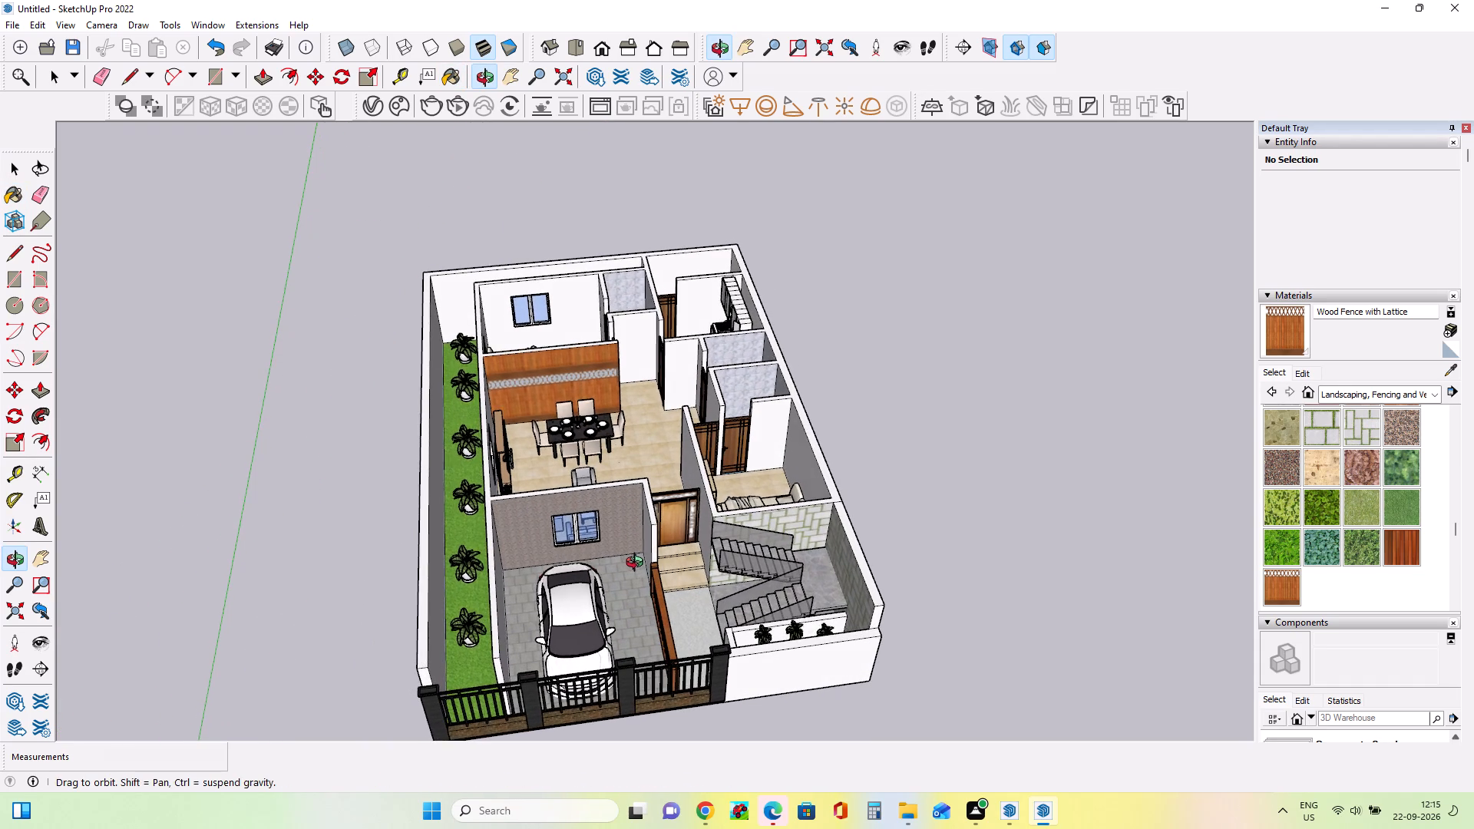
pyautogui.moveTo(638, 564); pyautogui.dragTo(649, 599, button='middle')
pyautogui.scroll(-1, 648, 602)
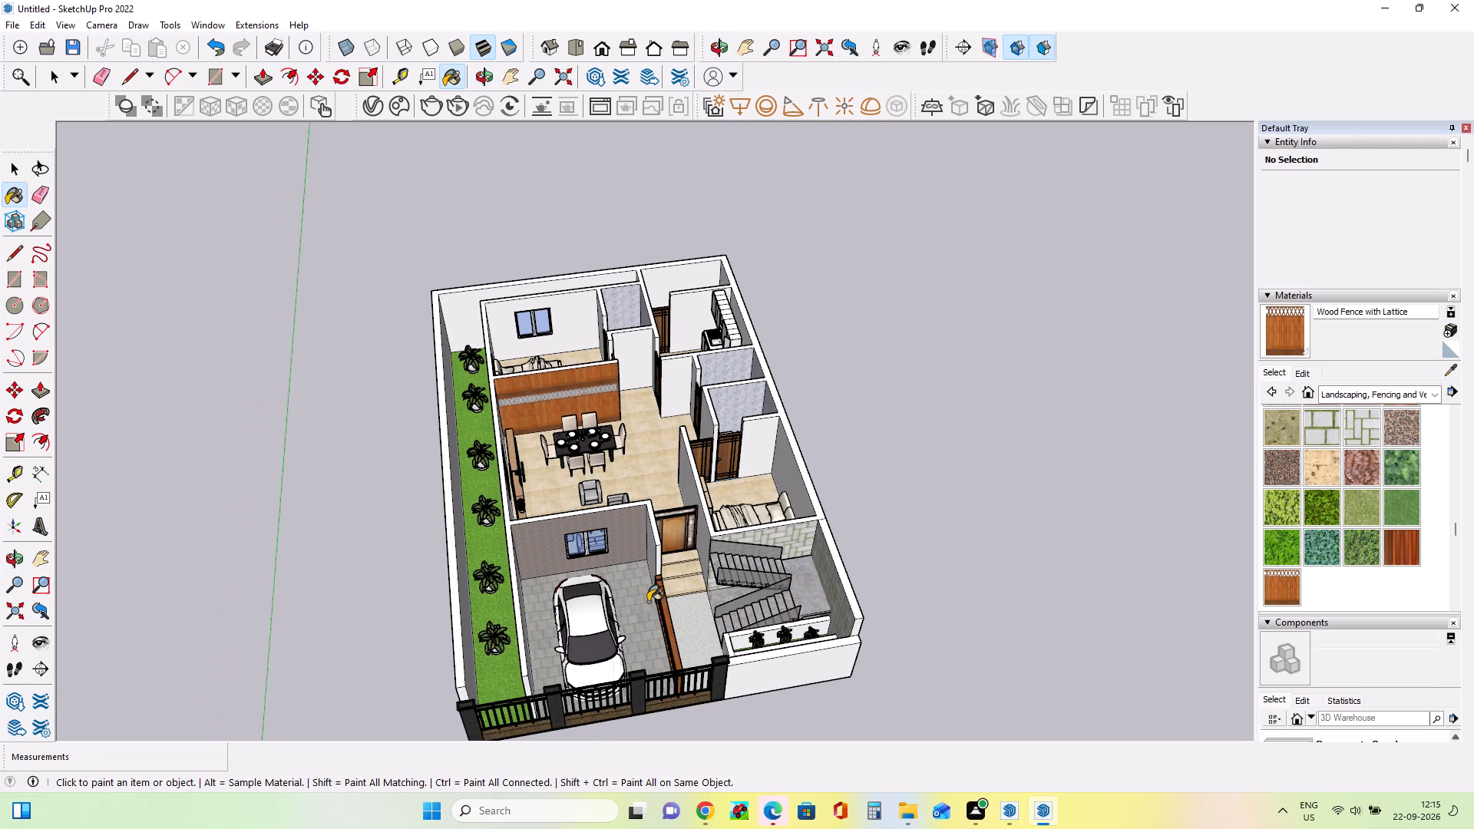
pyautogui.middleClick(648, 603)
pyautogui.click(45, 568)
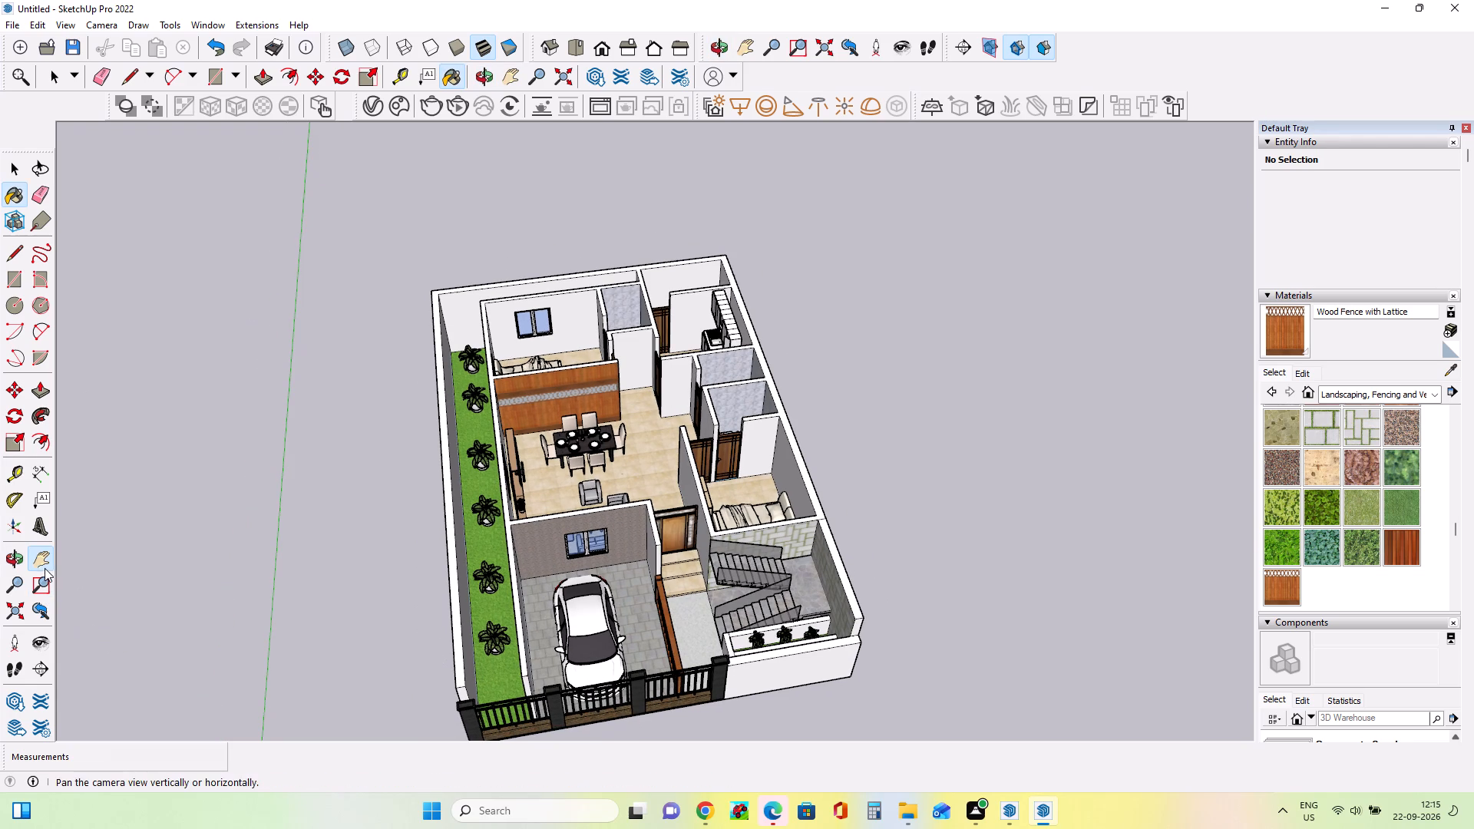
pyautogui.click(489, 504)
pyautogui.moveTo(490, 504); pyautogui.dragTo(491, 460)
pyautogui.moveTo(666, 433); pyautogui.dragTo(618, 420)
pyautogui.moveTo(613, 420); pyautogui.dragTo(550, 428)
pyautogui.click(550, 428)
pyautogui.moveTo(674, 414); pyautogui.dragTo(682, 448, button='middle')
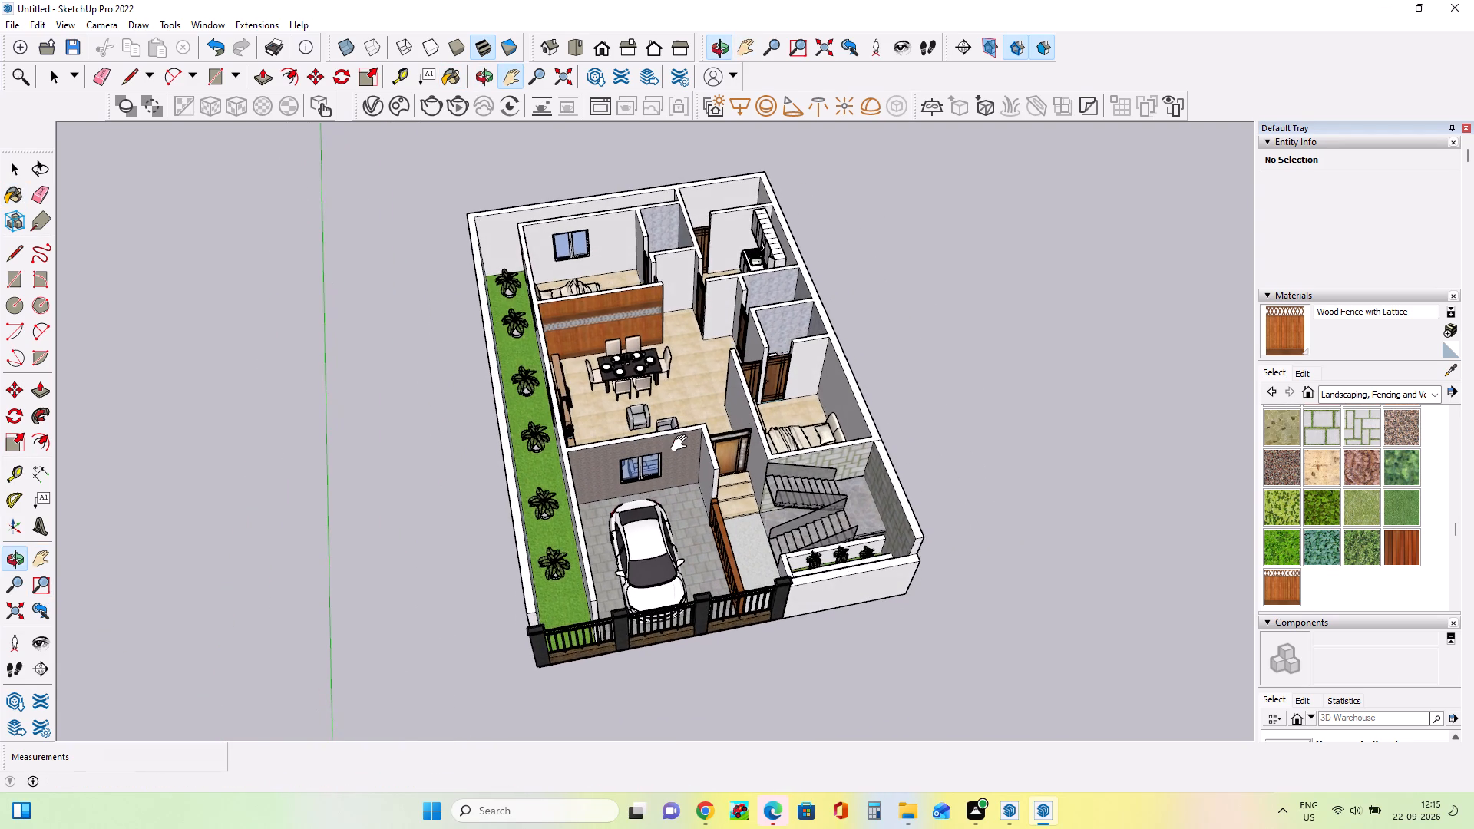
pyautogui.scroll(2, 682, 444)
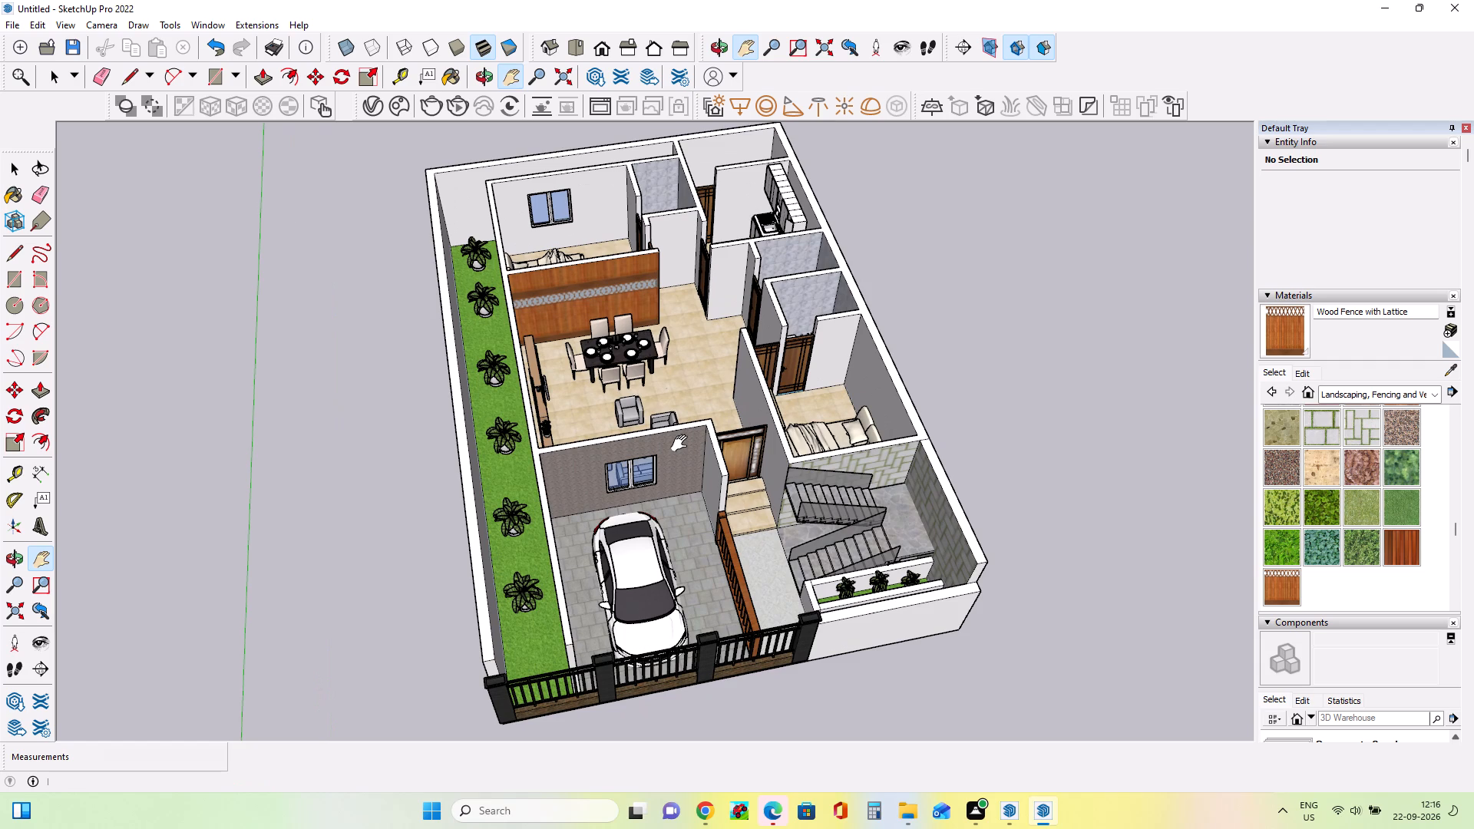
pyautogui.moveTo(682, 444); pyautogui.dragTo(682, 457)
pyautogui.click(682, 457)
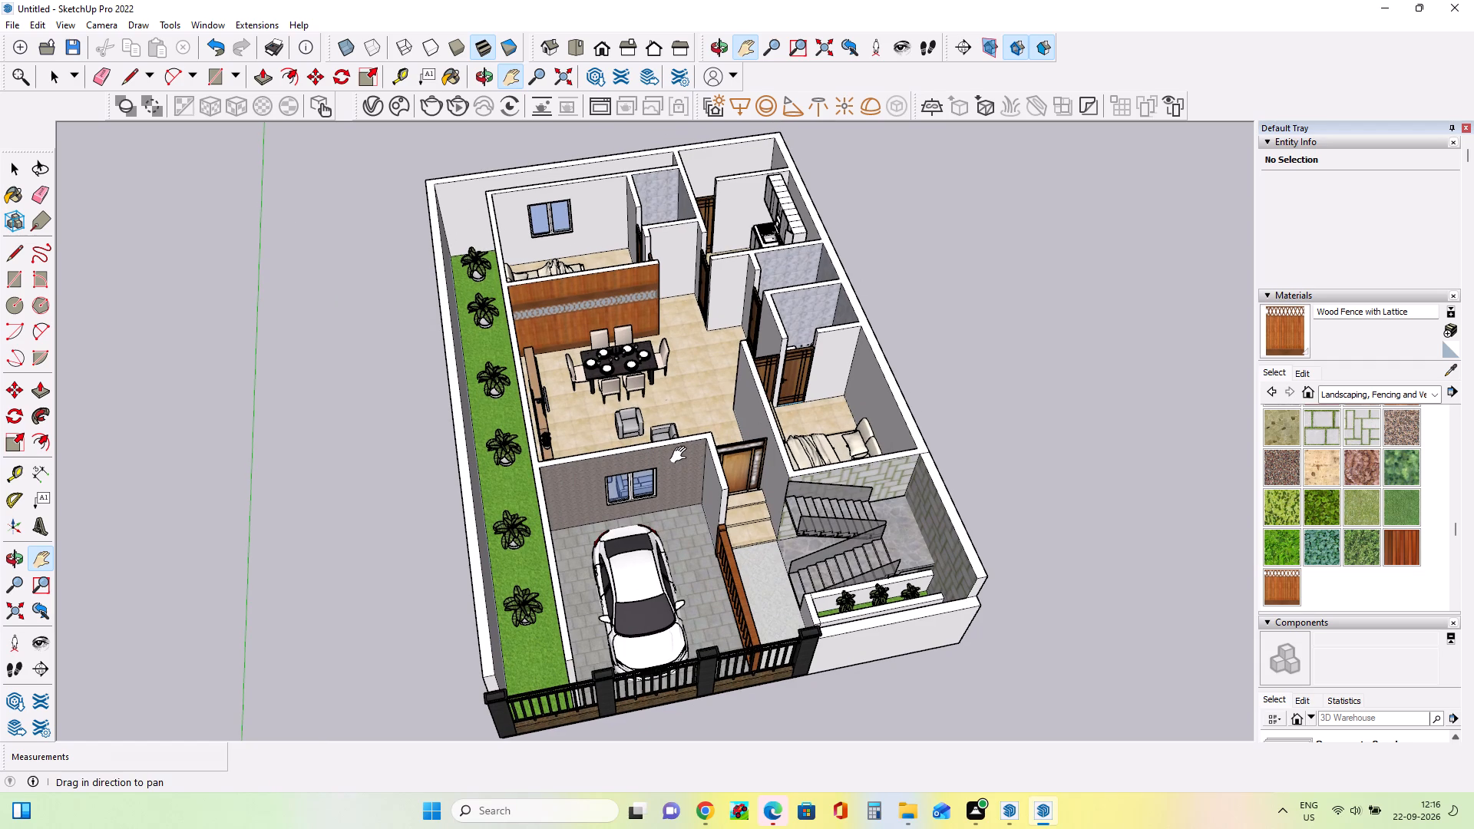
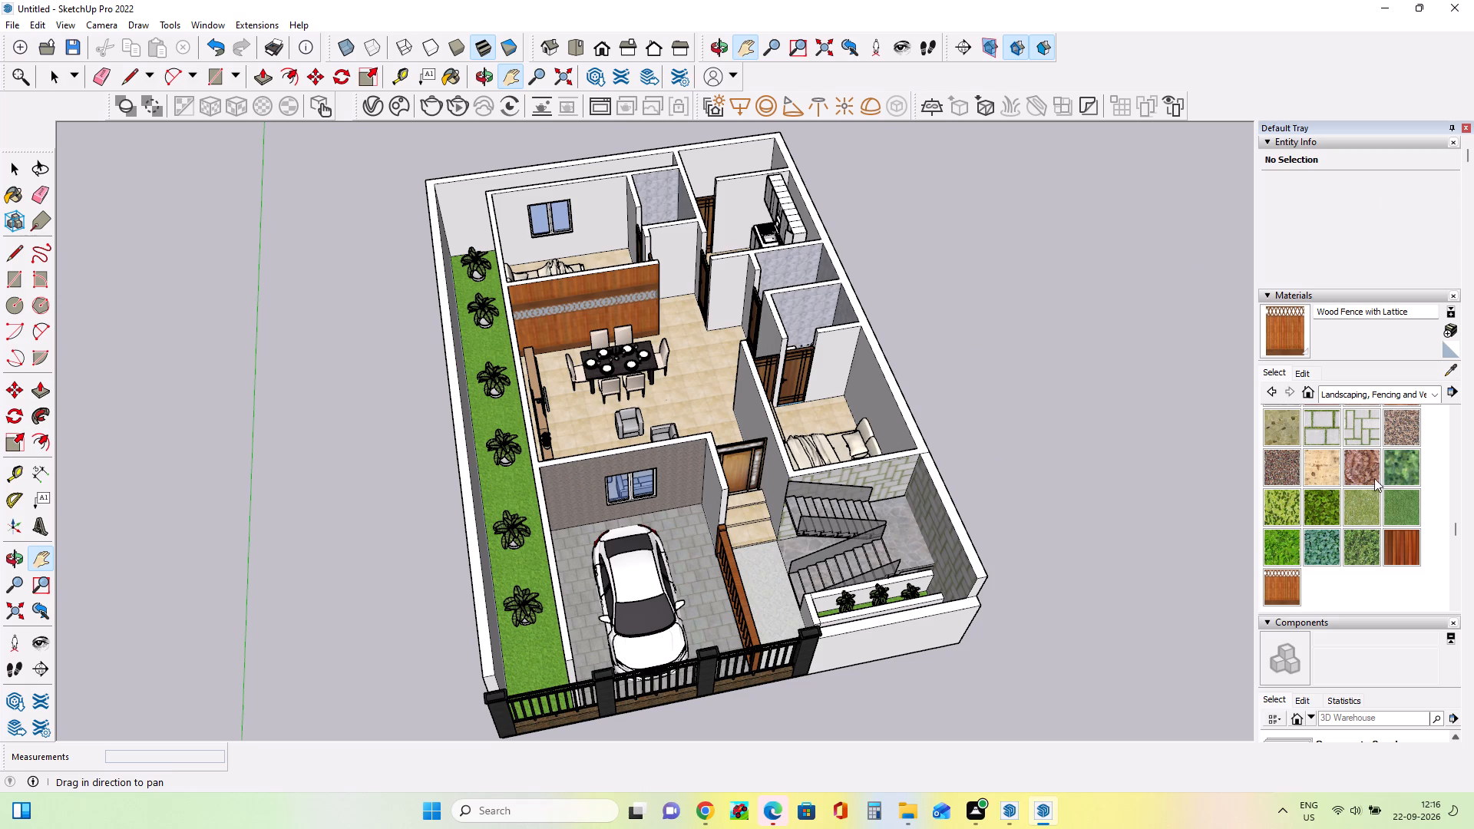
# Paint the two narrow white walls beside the passage doorways, beyond the dining area, with the Vegetation Bark Ponderosa material.
pyautogui.click(1360, 462)
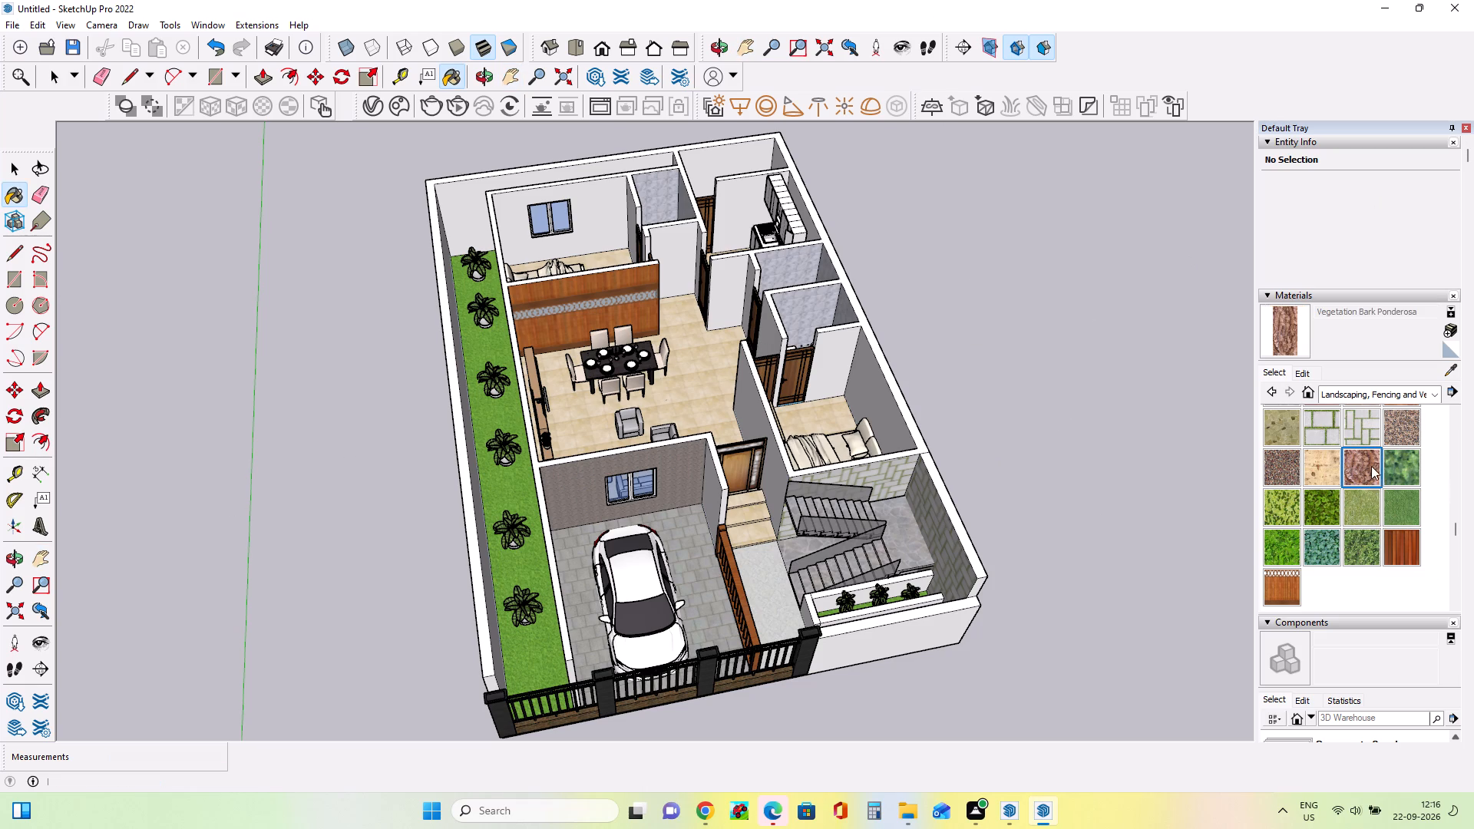
pyautogui.click(726, 293)
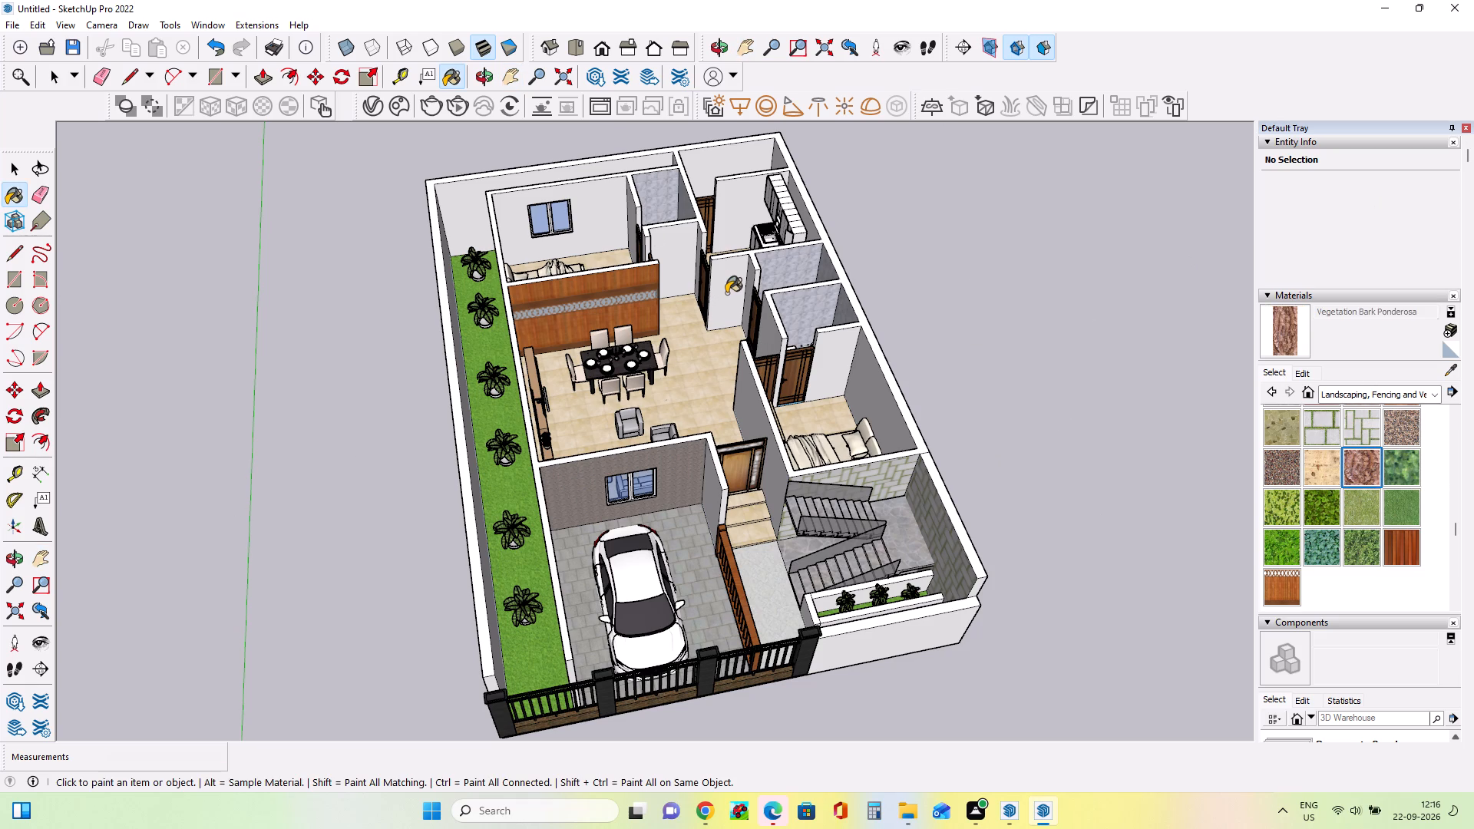
pyautogui.click(734, 292)
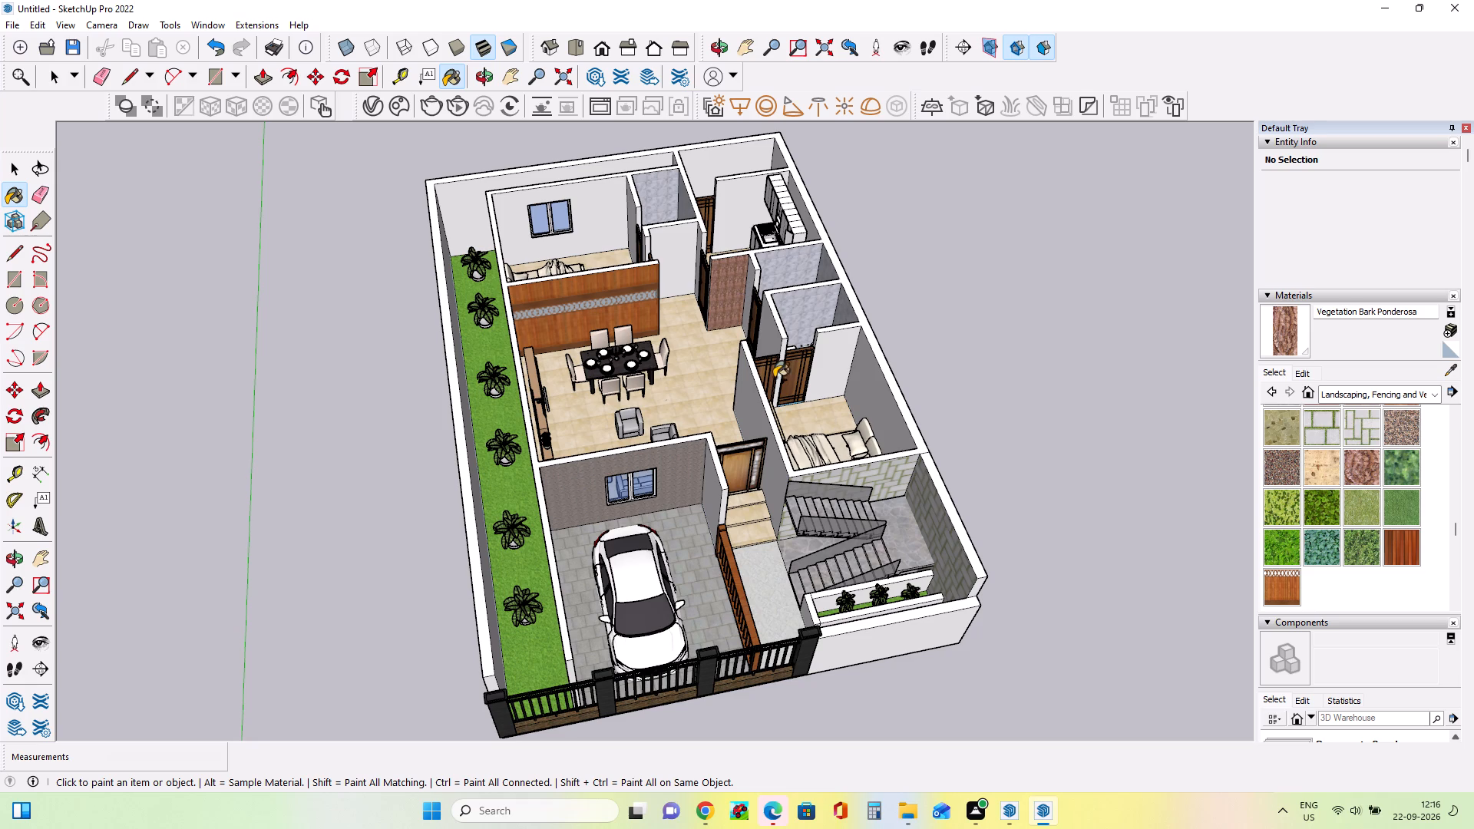
pyautogui.click(676, 241)
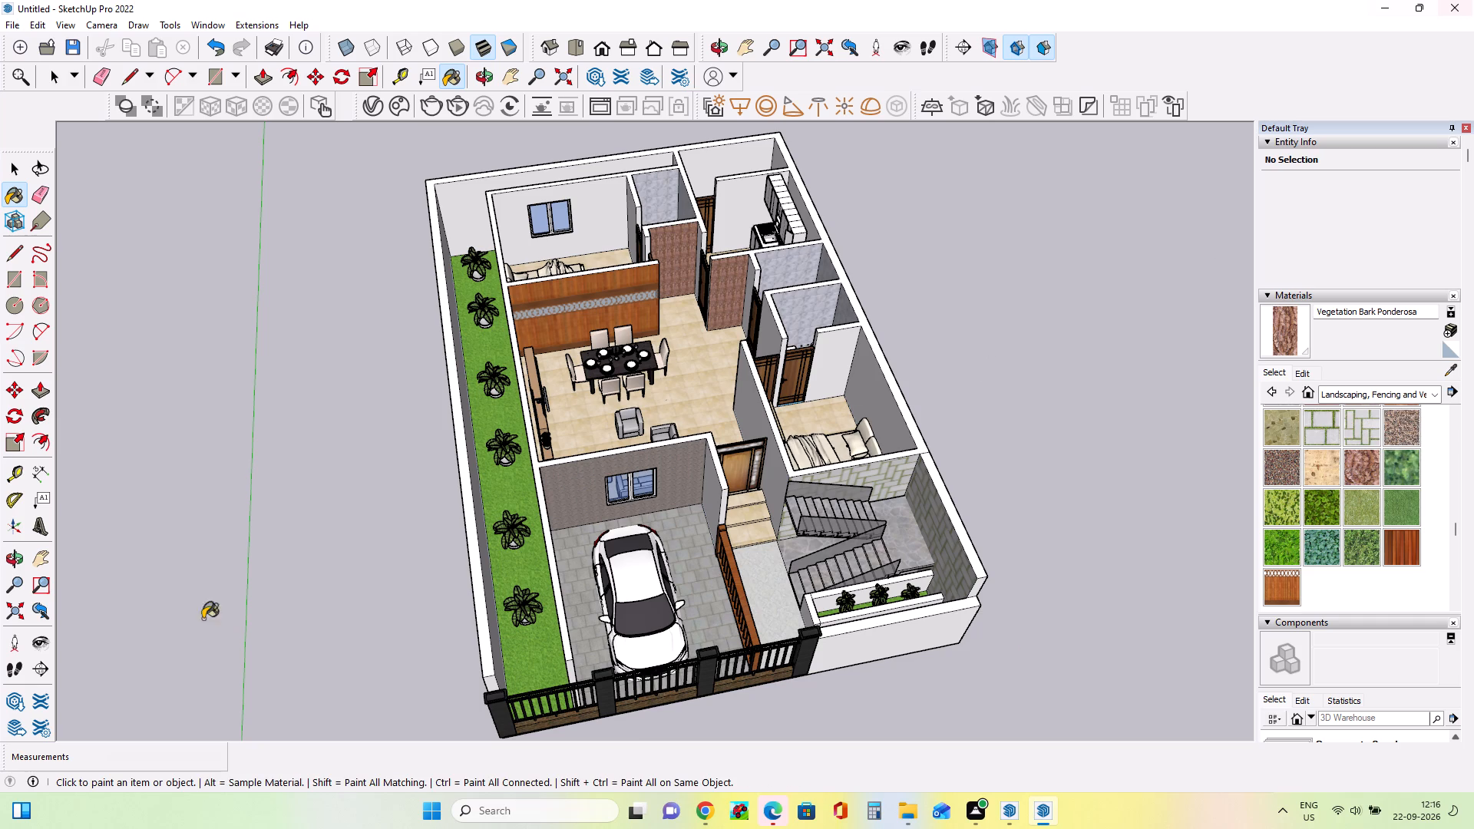
pyautogui.moveTo(651, 438); pyautogui.dragTo(663, 394, button='middle')
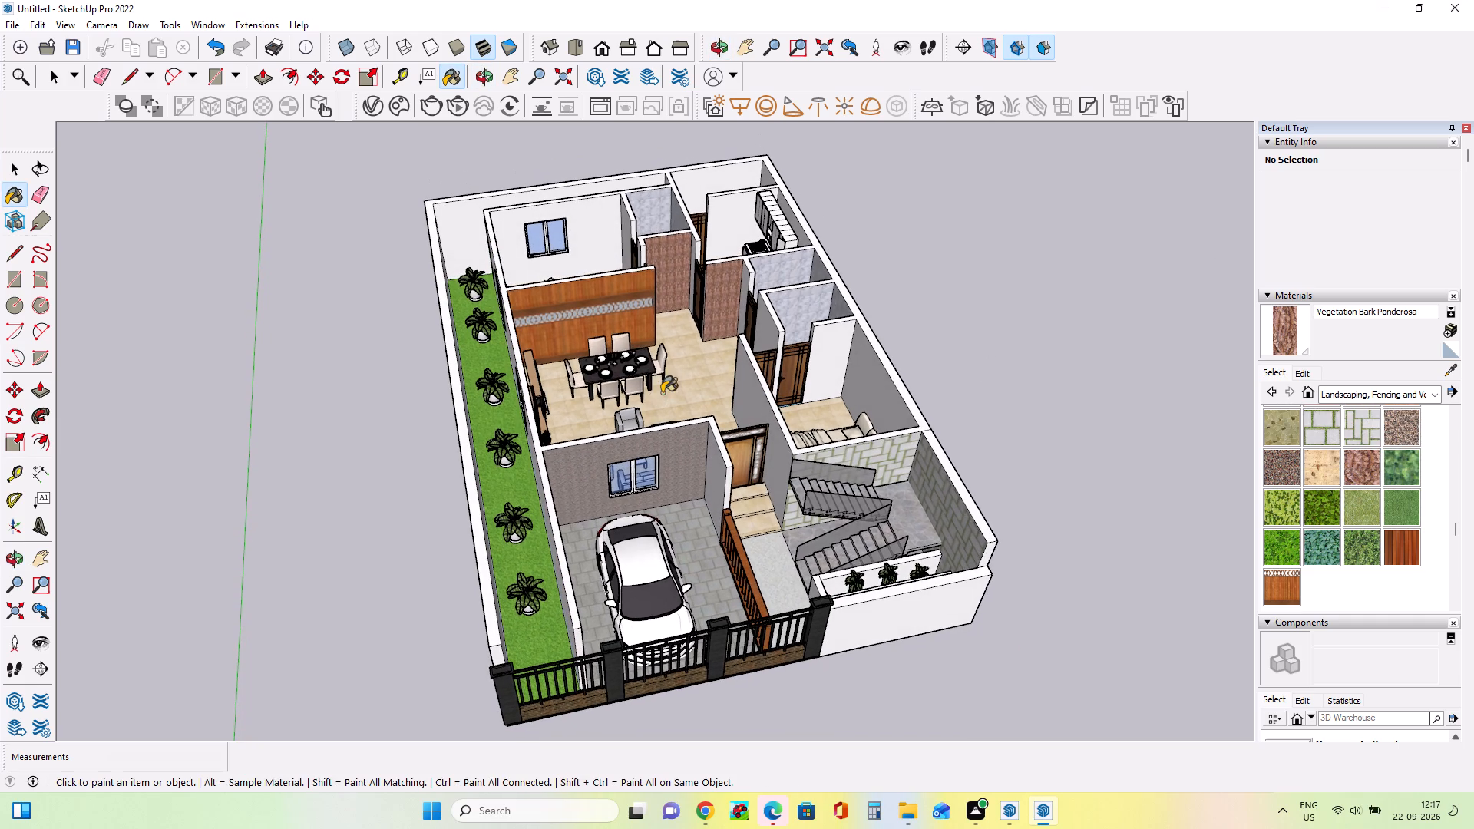
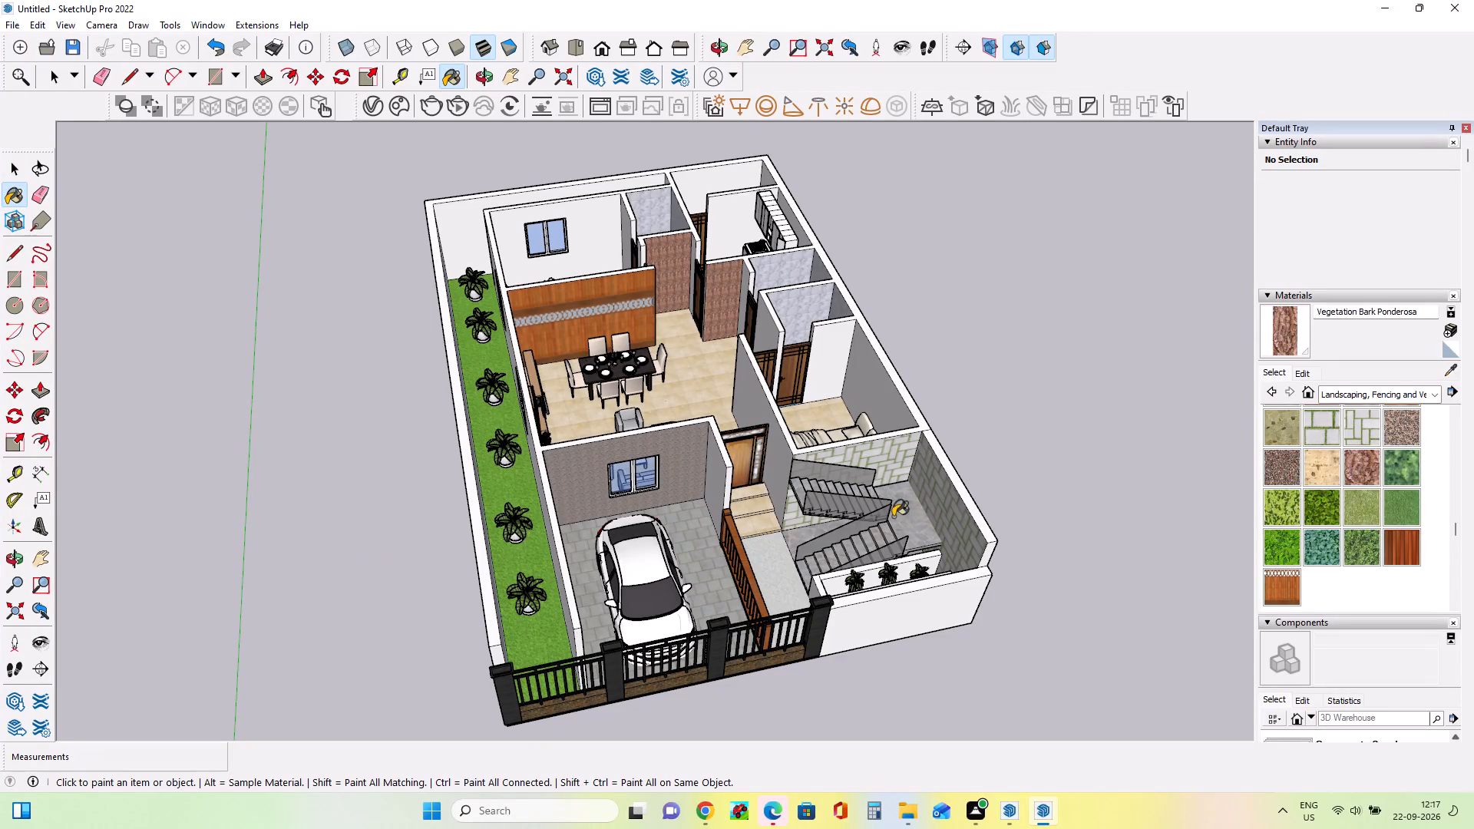
# Start saving the model under a new name in the Desktop folder and clear the proposed file name.
pyautogui.click(12, 21)
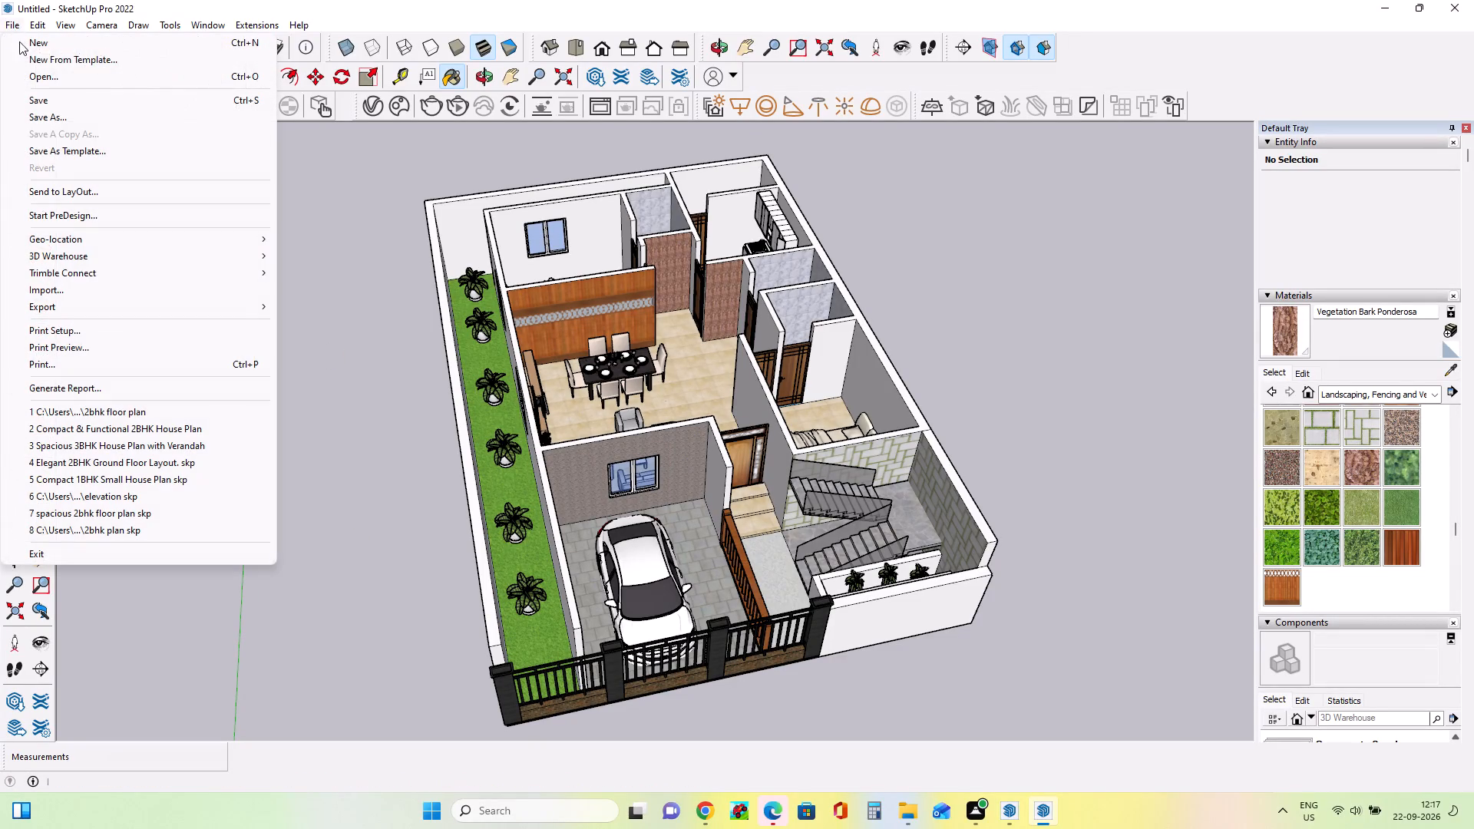
pyautogui.click(165, 105)
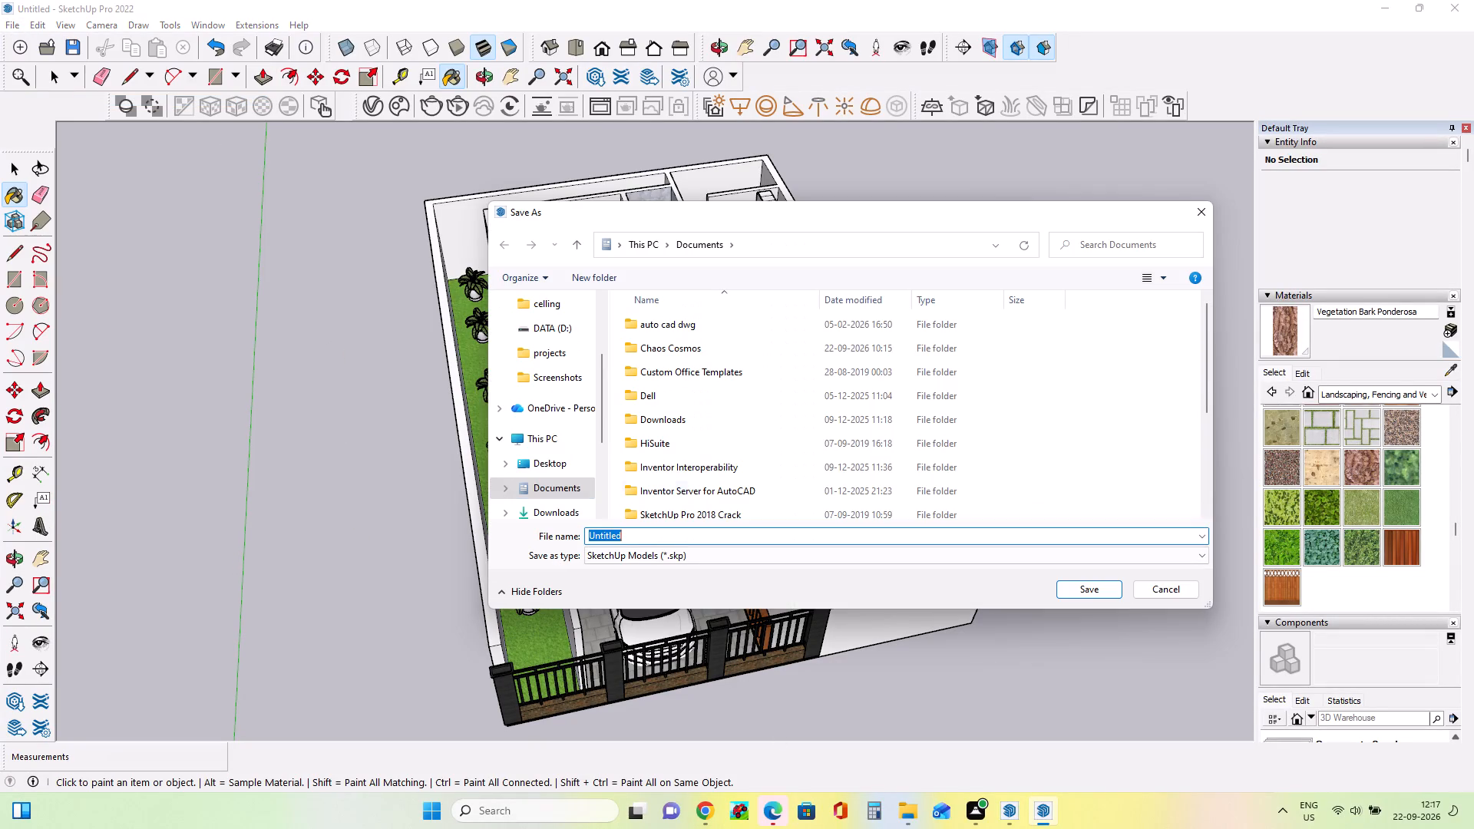
pyautogui.click(554, 467)
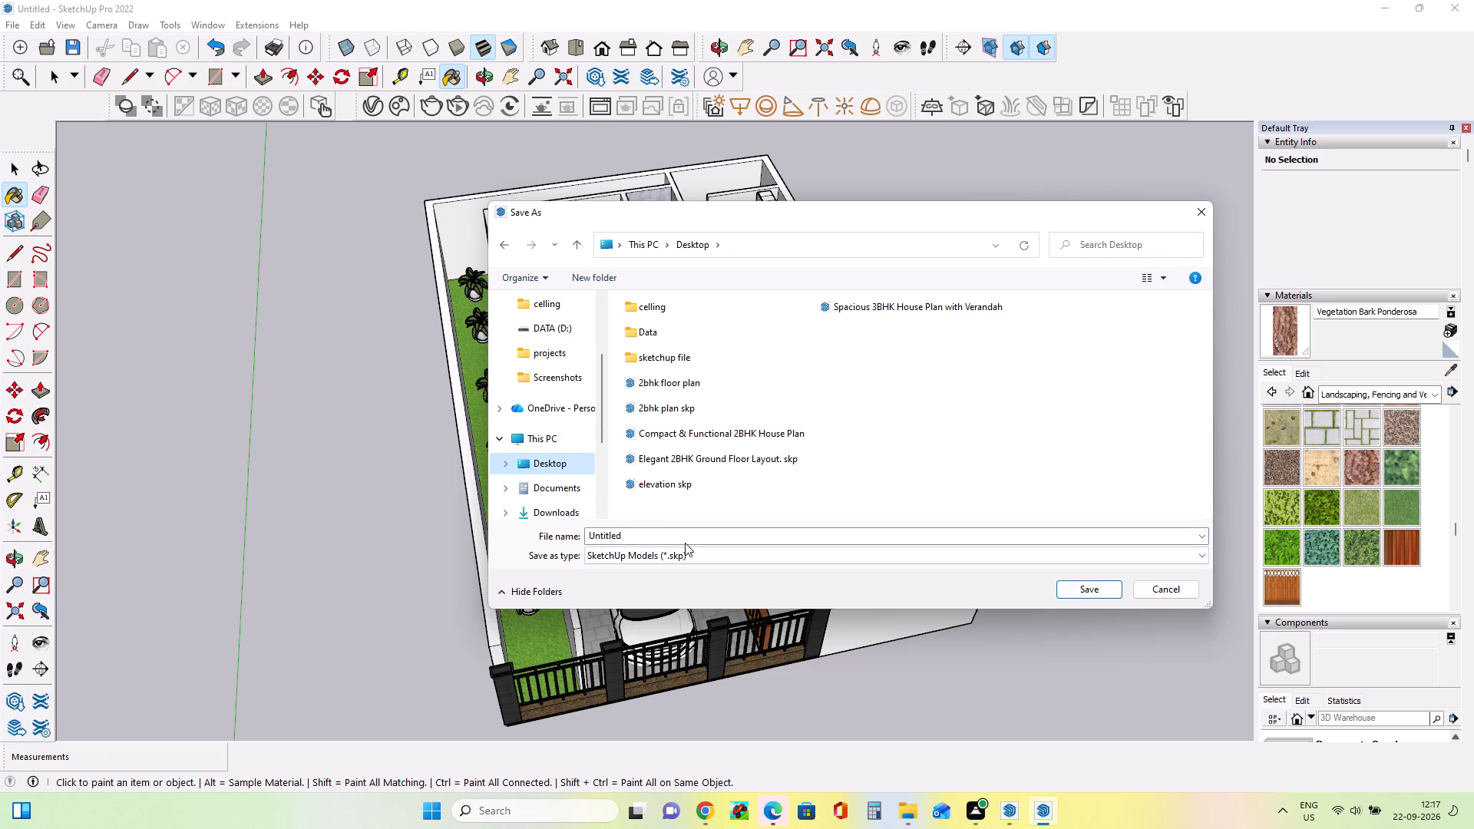
pyautogui.click(685, 543)
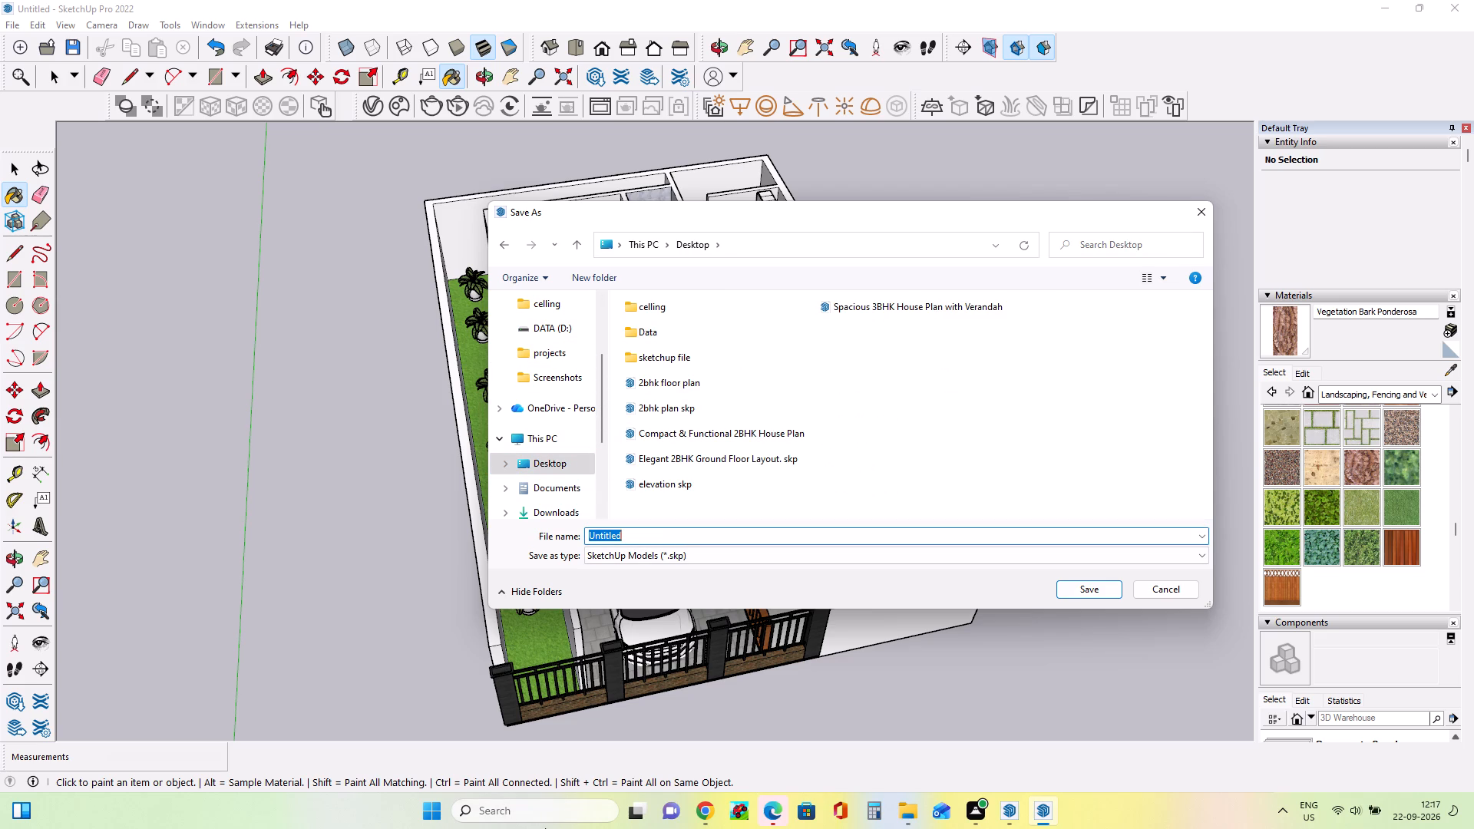
pyautogui.press('BackSpace')
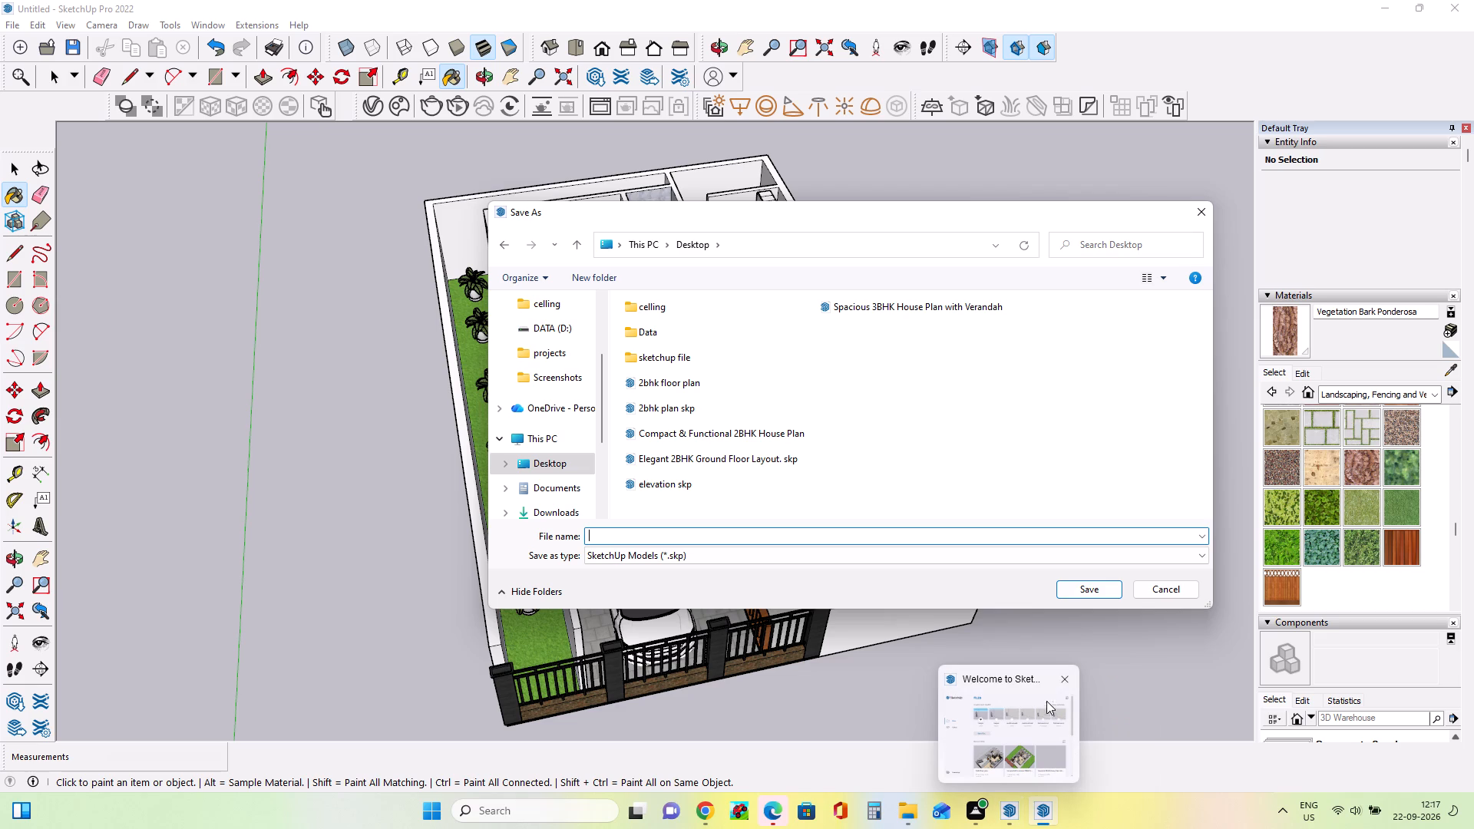
# Close the extra SketchUp welcome window.
pyautogui.click(1062, 678)
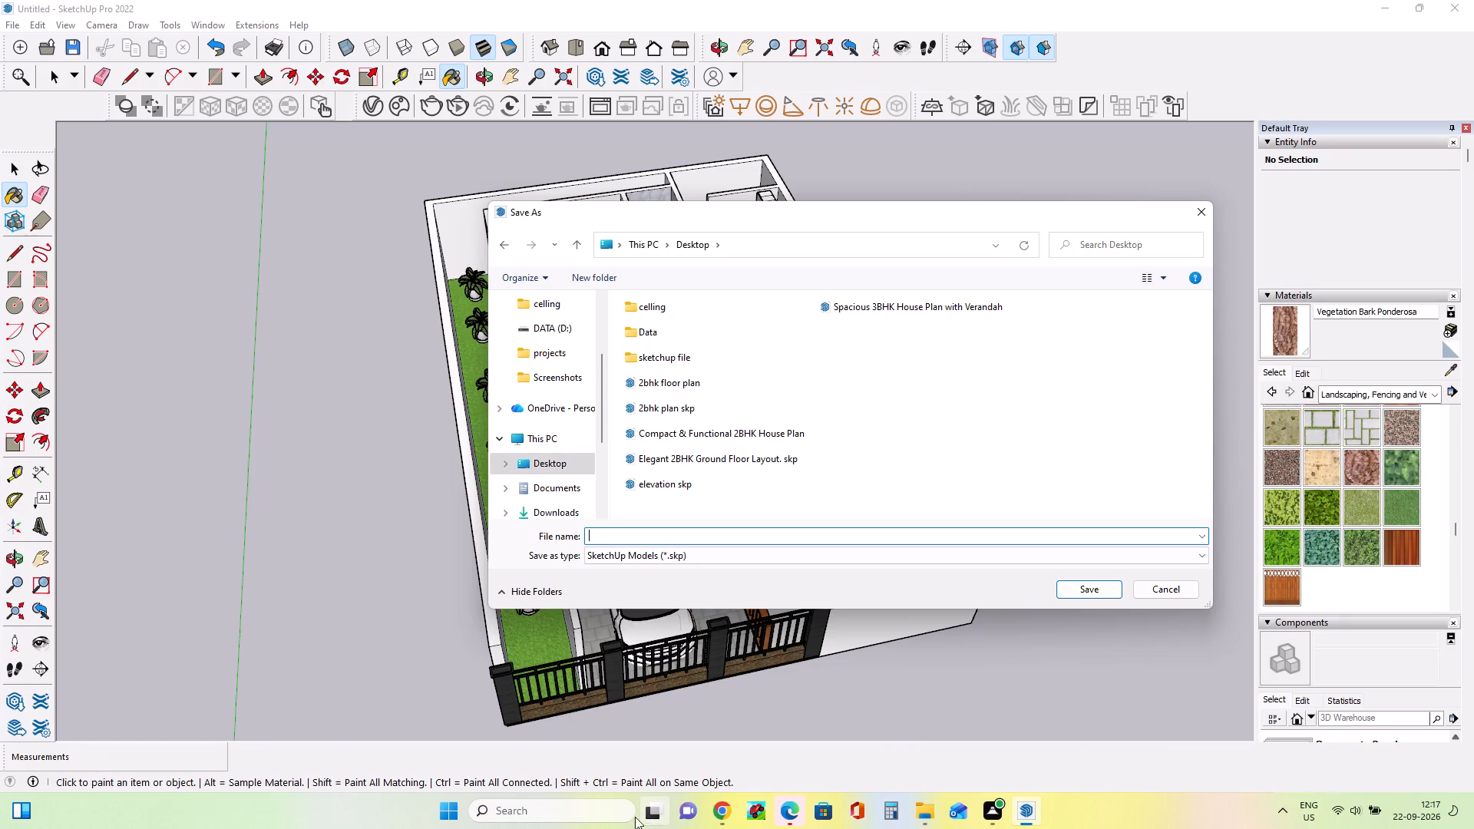
# Launch WhatsApp from the Windows search.
pyautogui.click(560, 817)
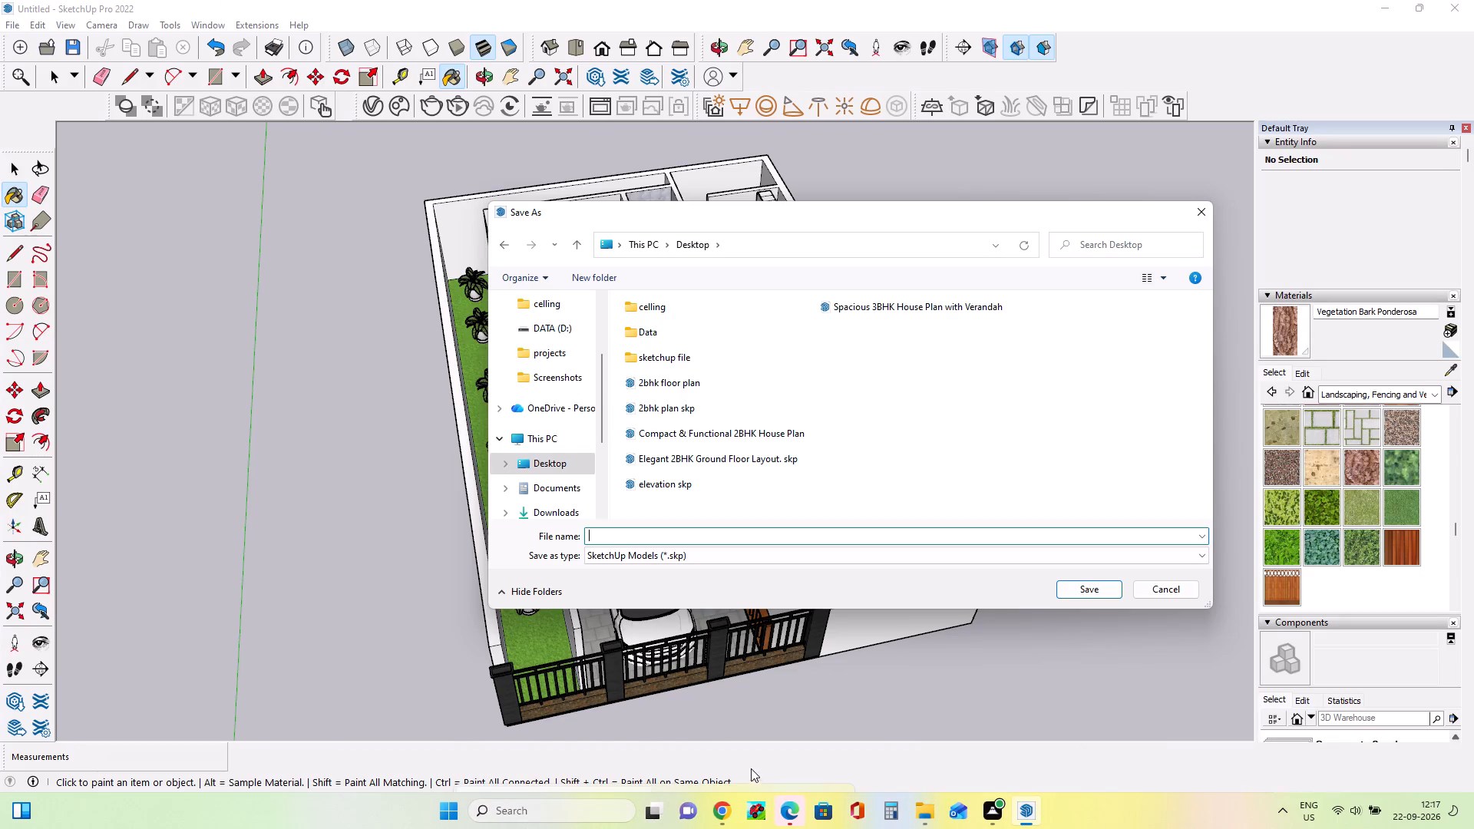
pyautogui.click(558, 820)
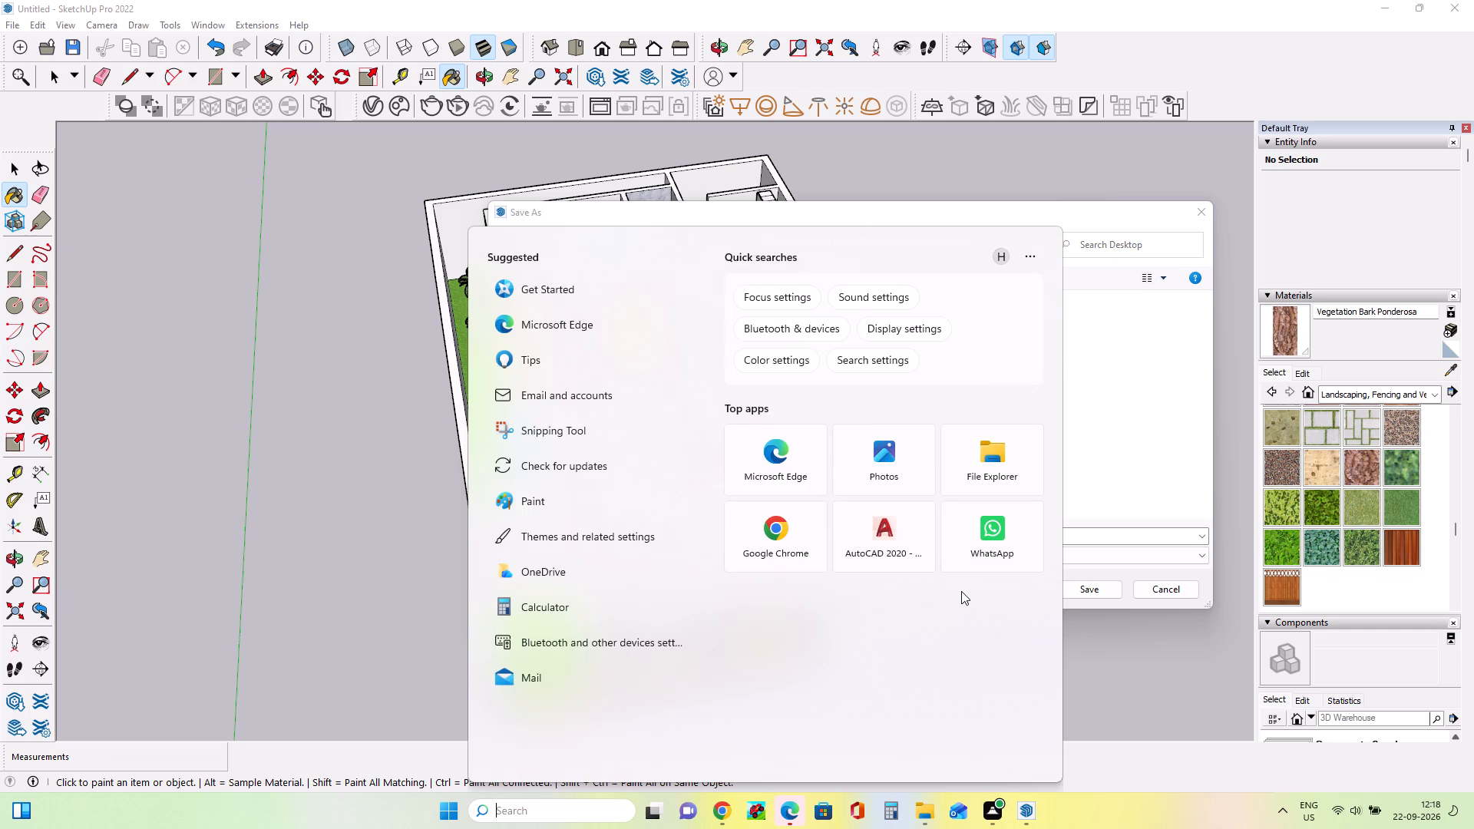
pyautogui.click(995, 547)
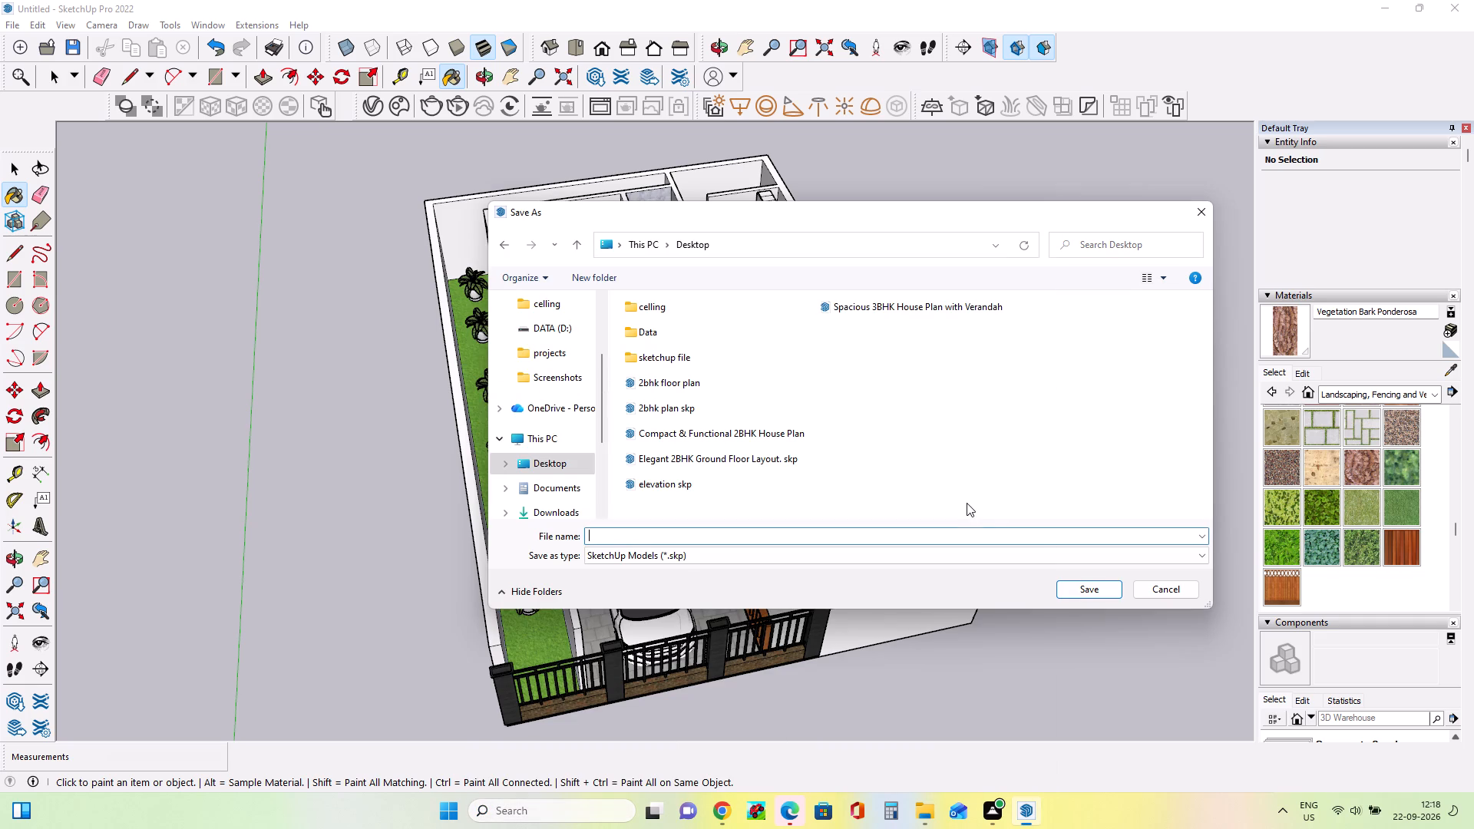
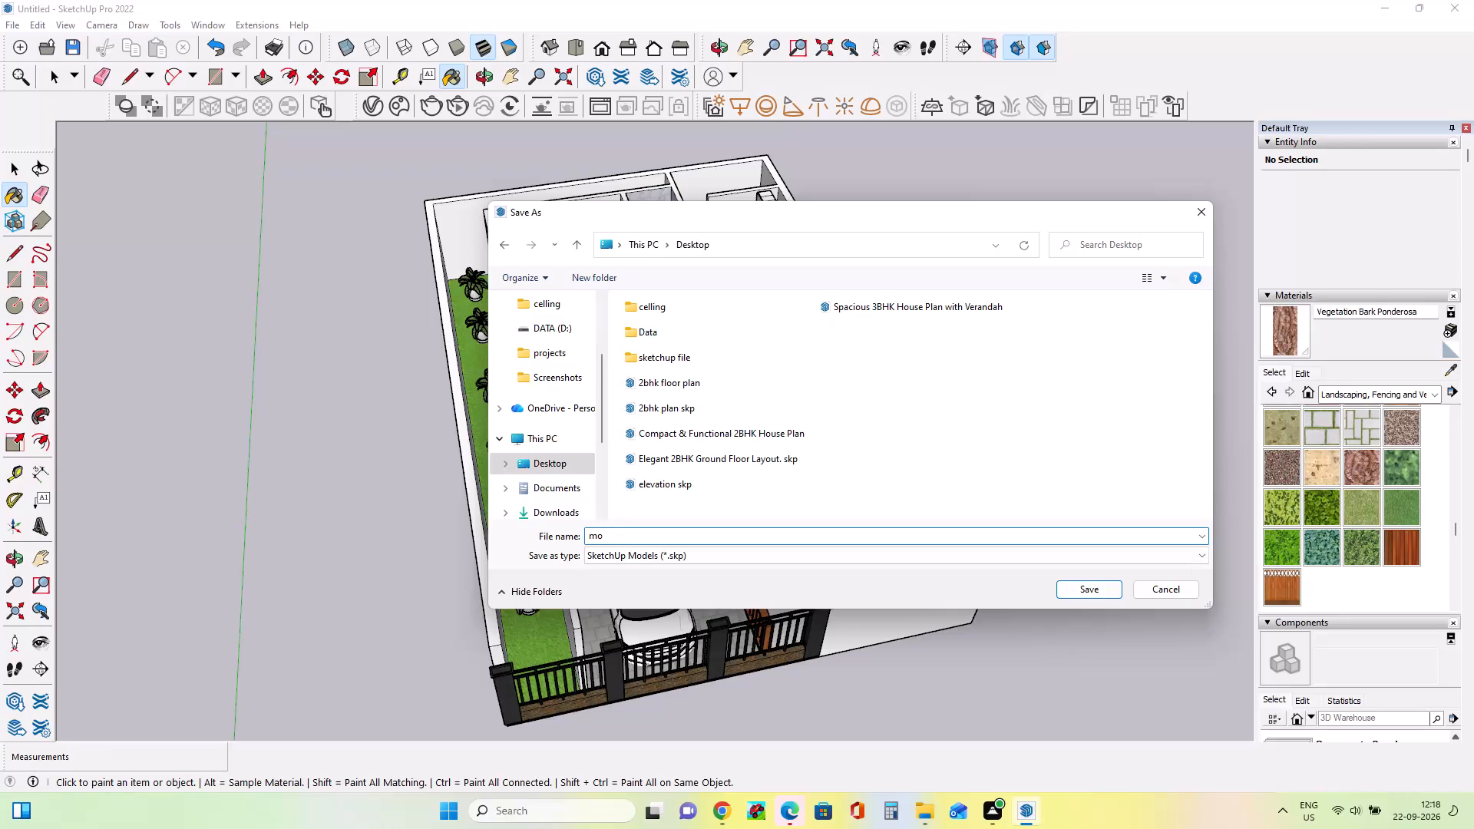
# Save the model on the Desktop under the file name mo.
pyautogui.press('n')
pyautogui.press('BackSpace')
pyautogui.press('BackSpace')
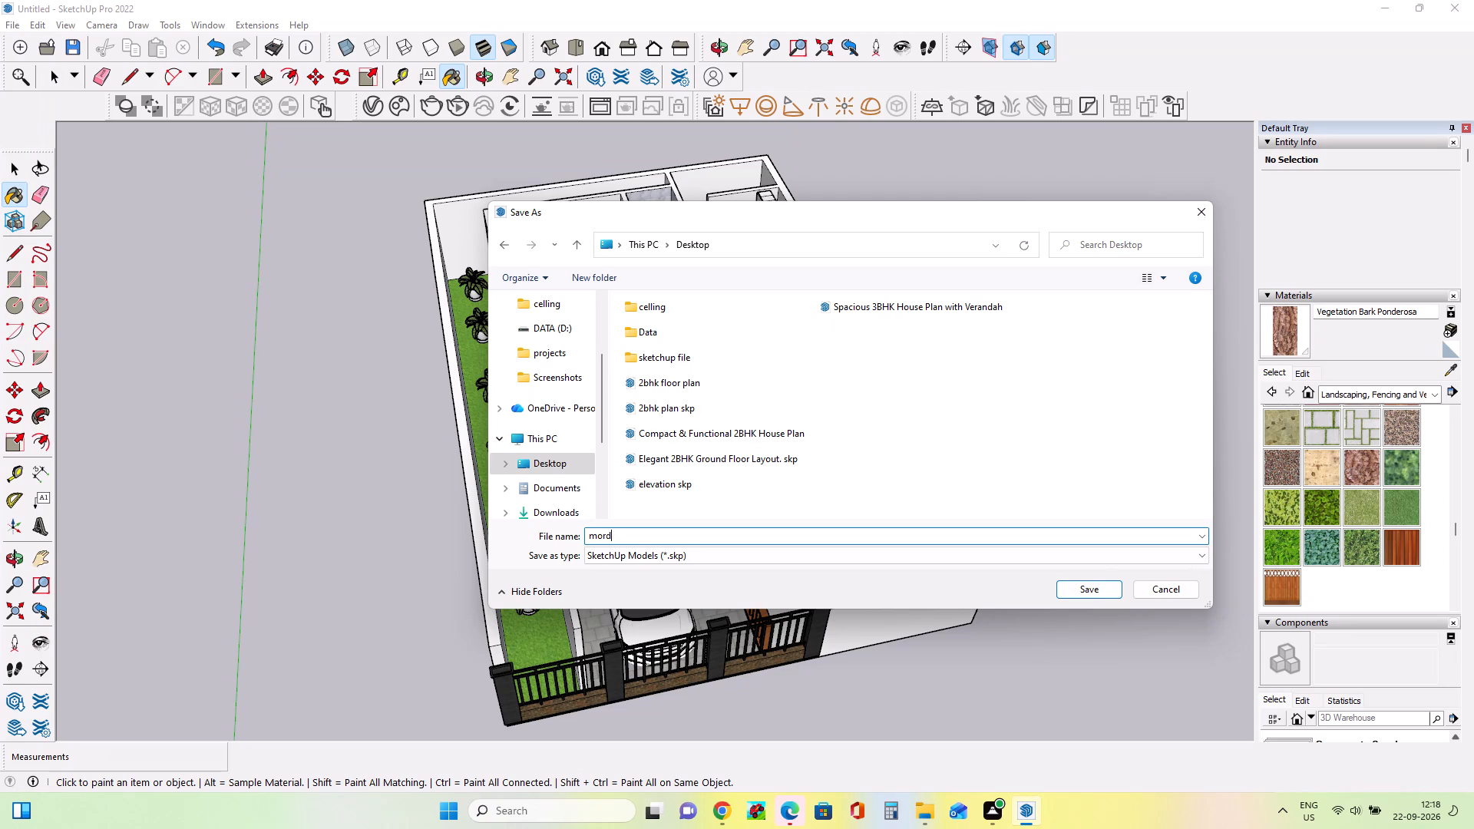
pyautogui.press('BackSpace')
pyautogui.press('BackSpace')
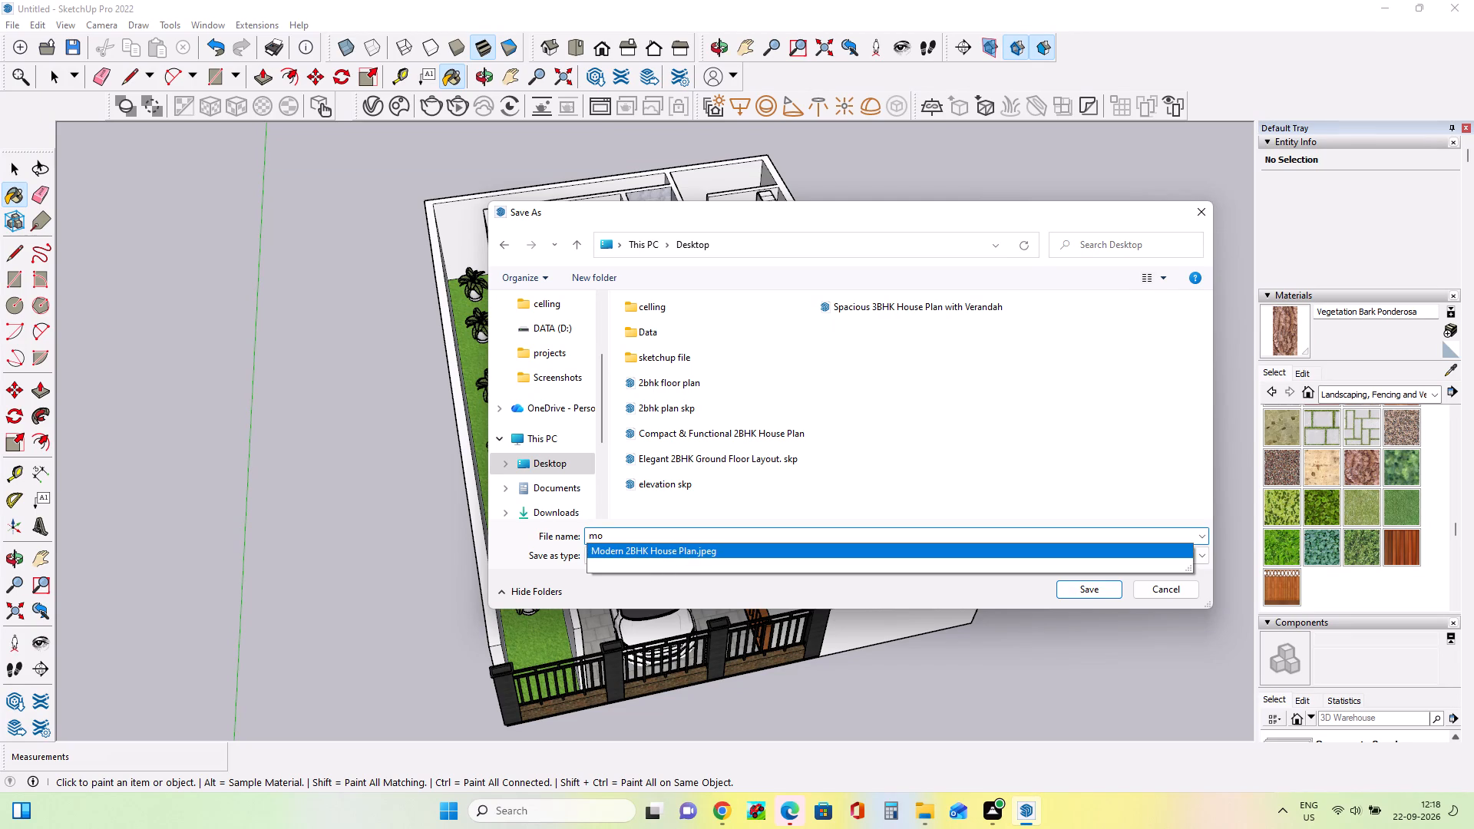
pyautogui.press('Return')
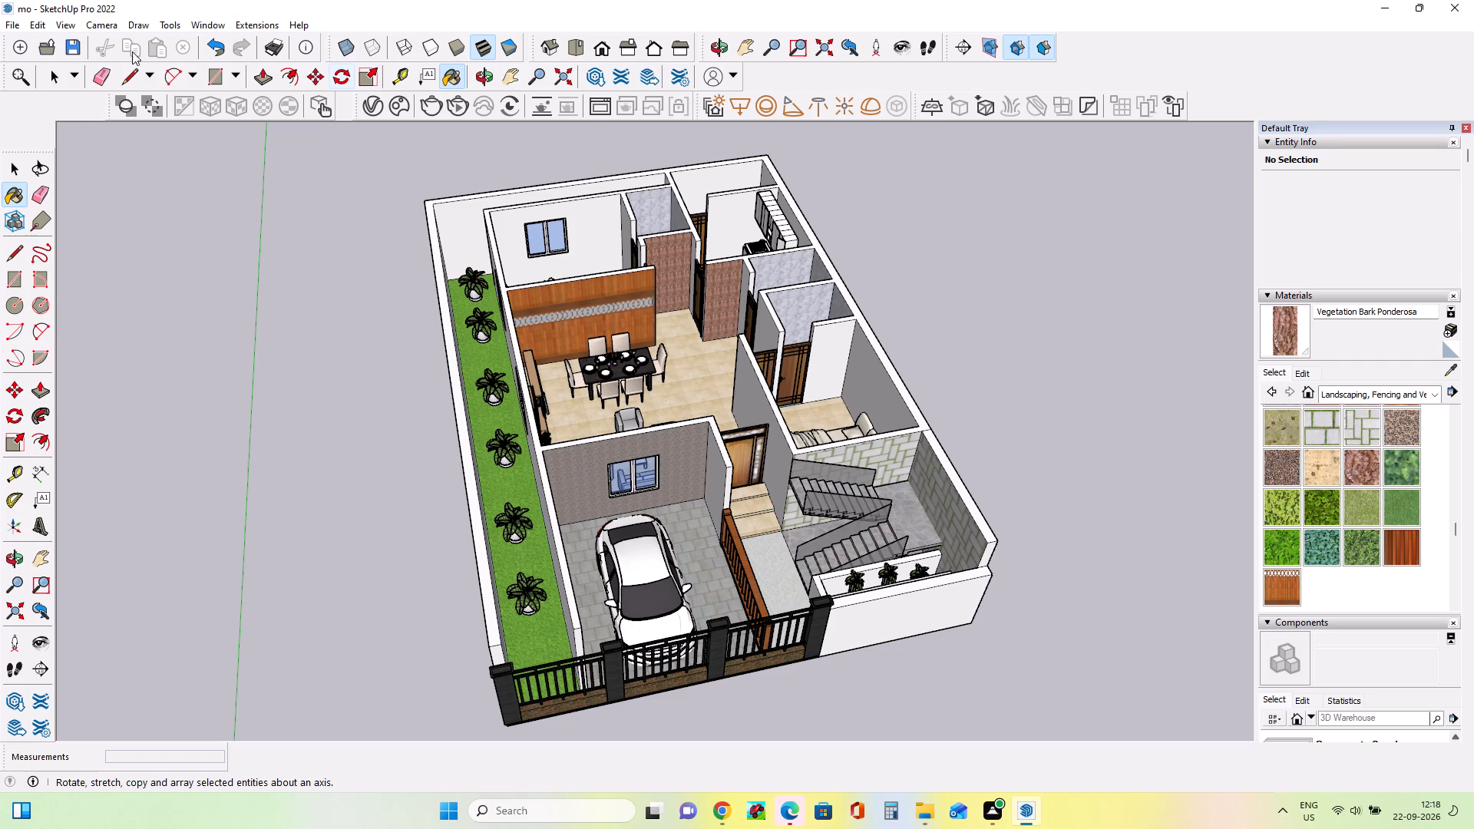
# Start saving the model under another name on the Desktop, entering the file name morden 2bhk house plan skp.
pyautogui.click(19, 22)
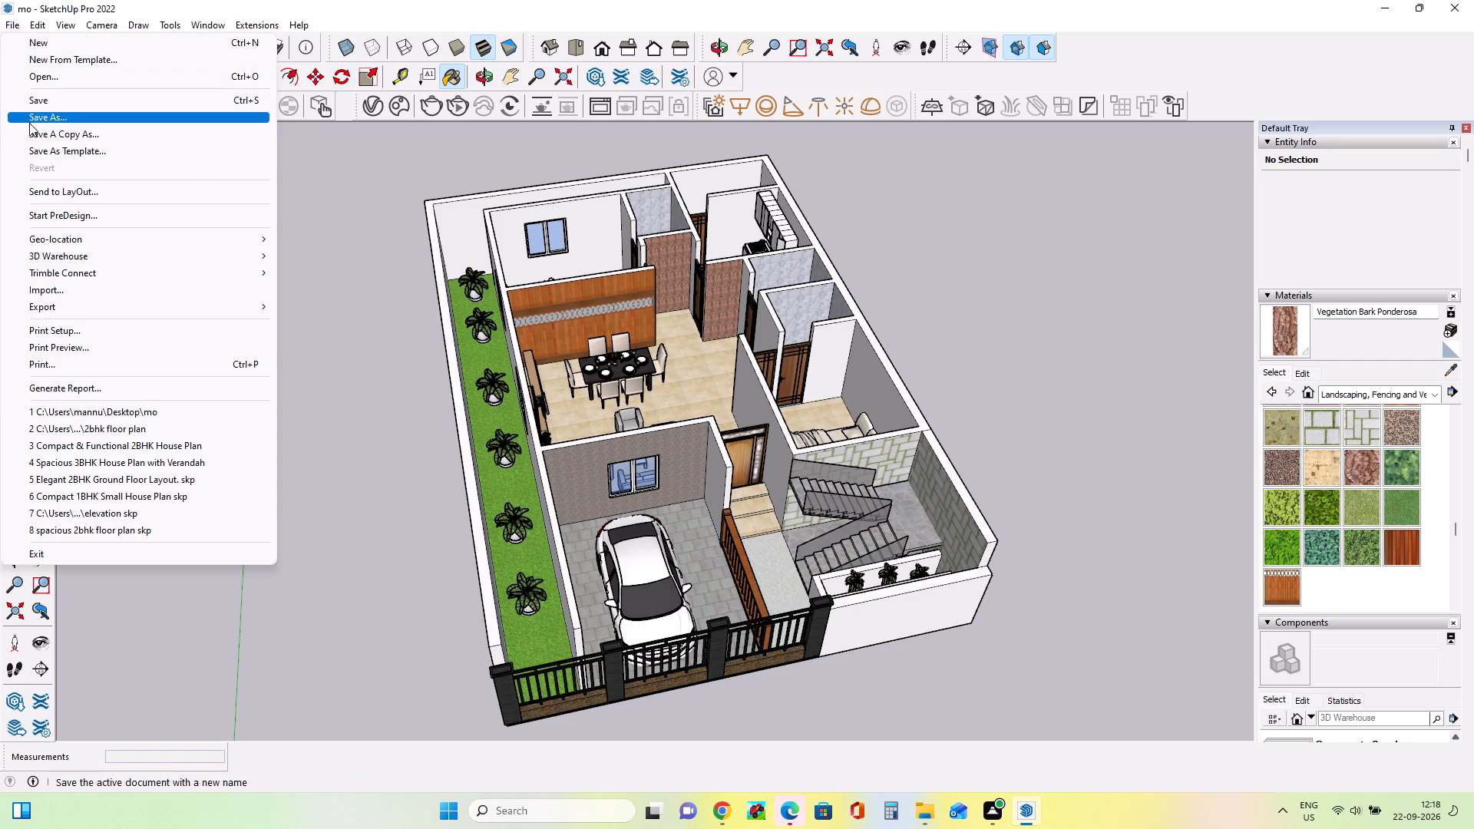
pyautogui.click(39, 119)
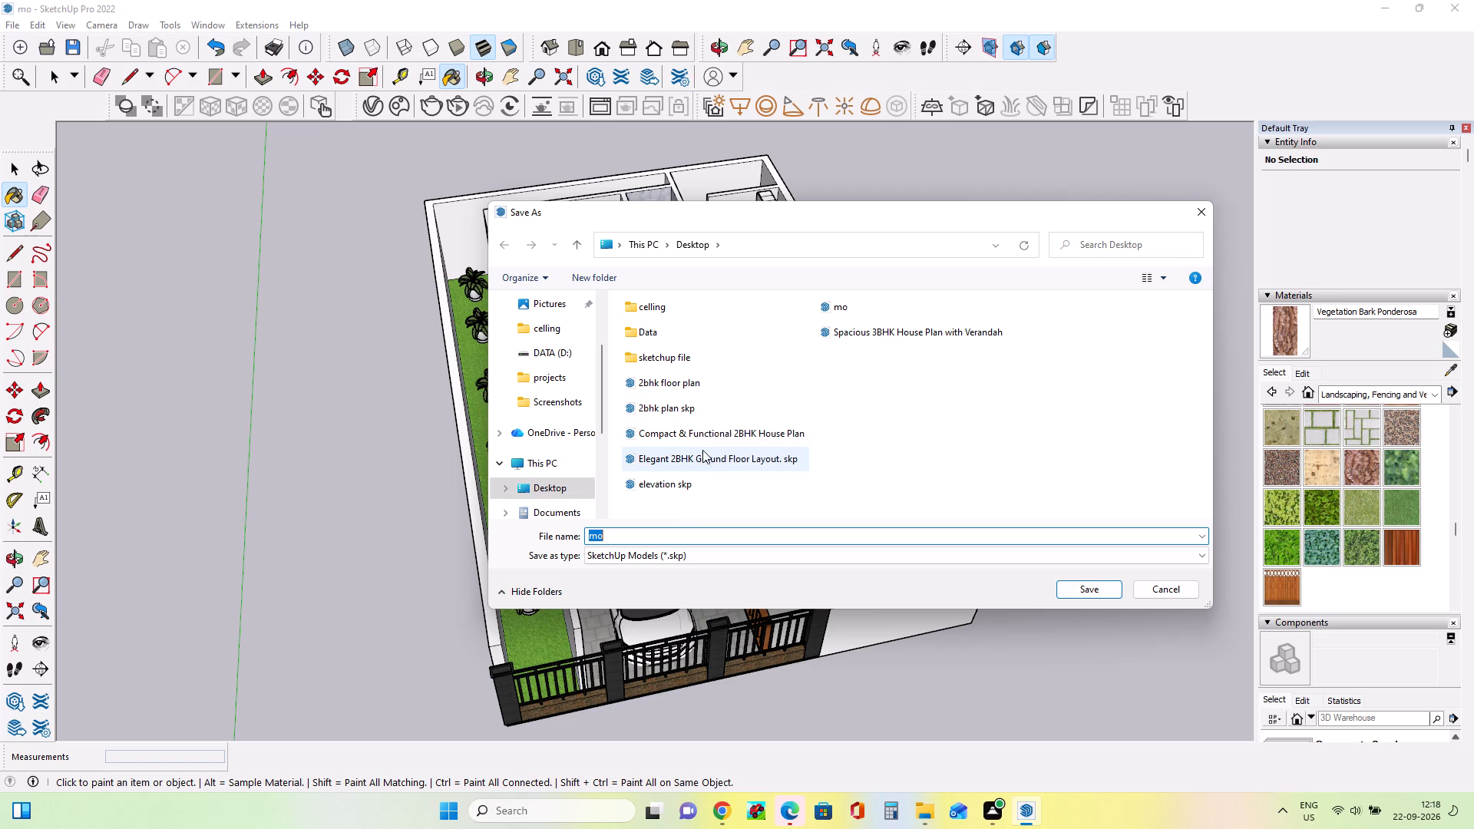
pyautogui.click(663, 538)
pyautogui.write('rde')
pyautogui.press('n')
pyautogui.press('space')
pyautogui.write('2bh')
pyautogui.write('k')
pyautogui.press('space')
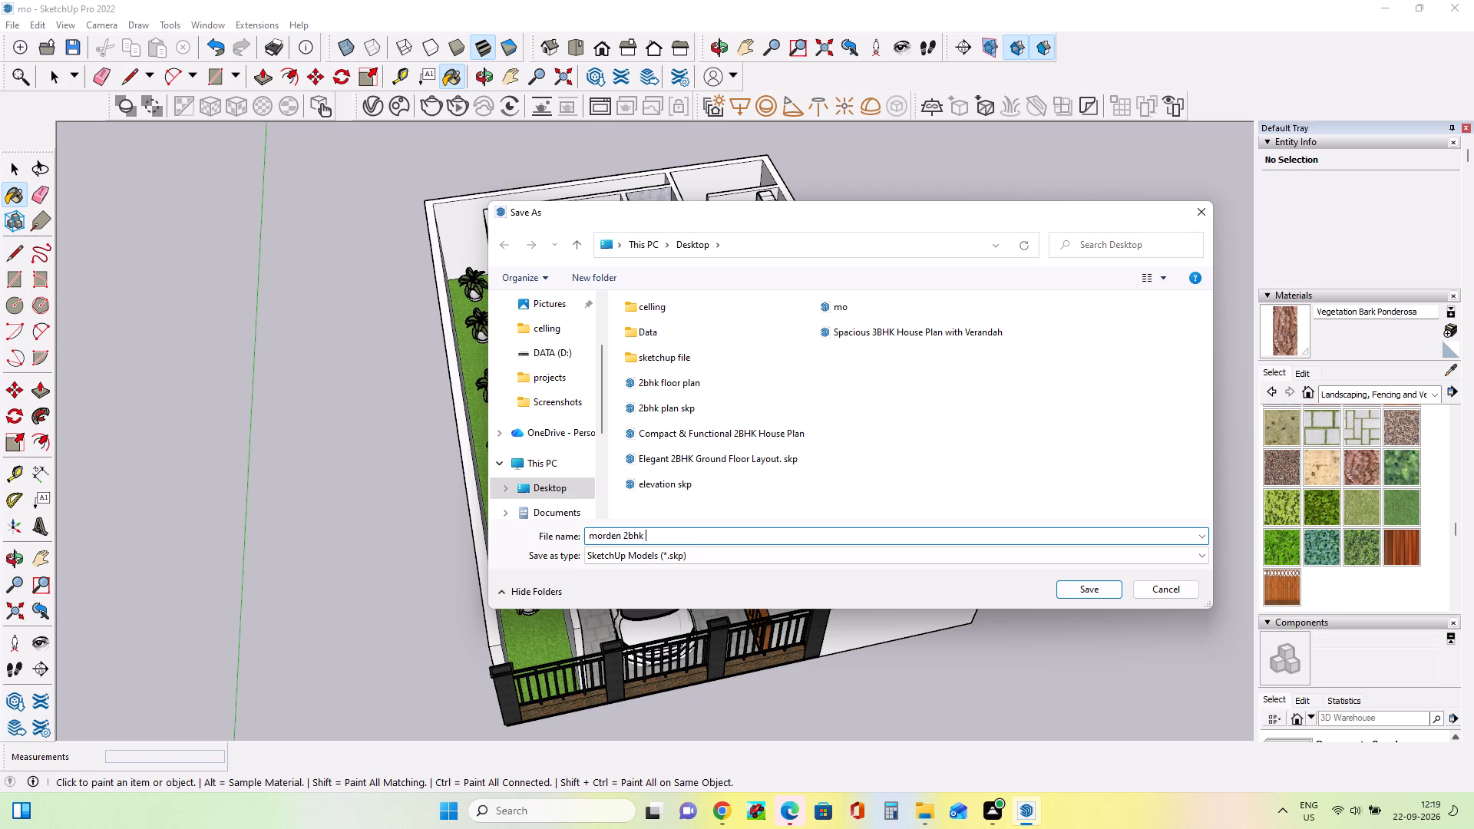
pyautogui.write('house plan')
pyautogui.press('space')
pyautogui.write('skp')
# Correct the first word of the file name to modern and save the model as modern 2bhk house plan skp.
pyautogui.click(610, 533)
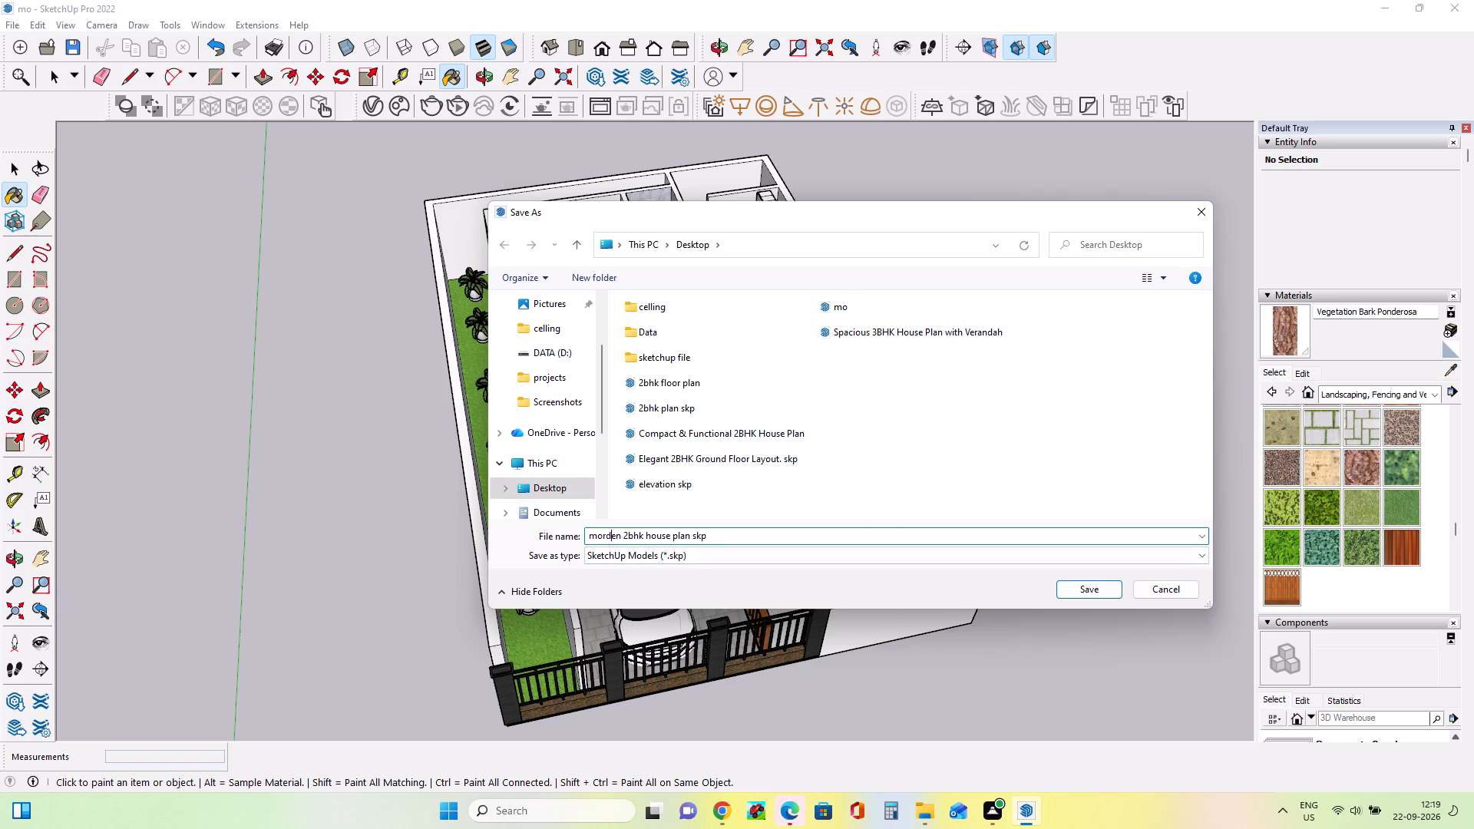
pyautogui.press('BackSpace')
pyautogui.press('BackSpace')
pyautogui.write('dr')
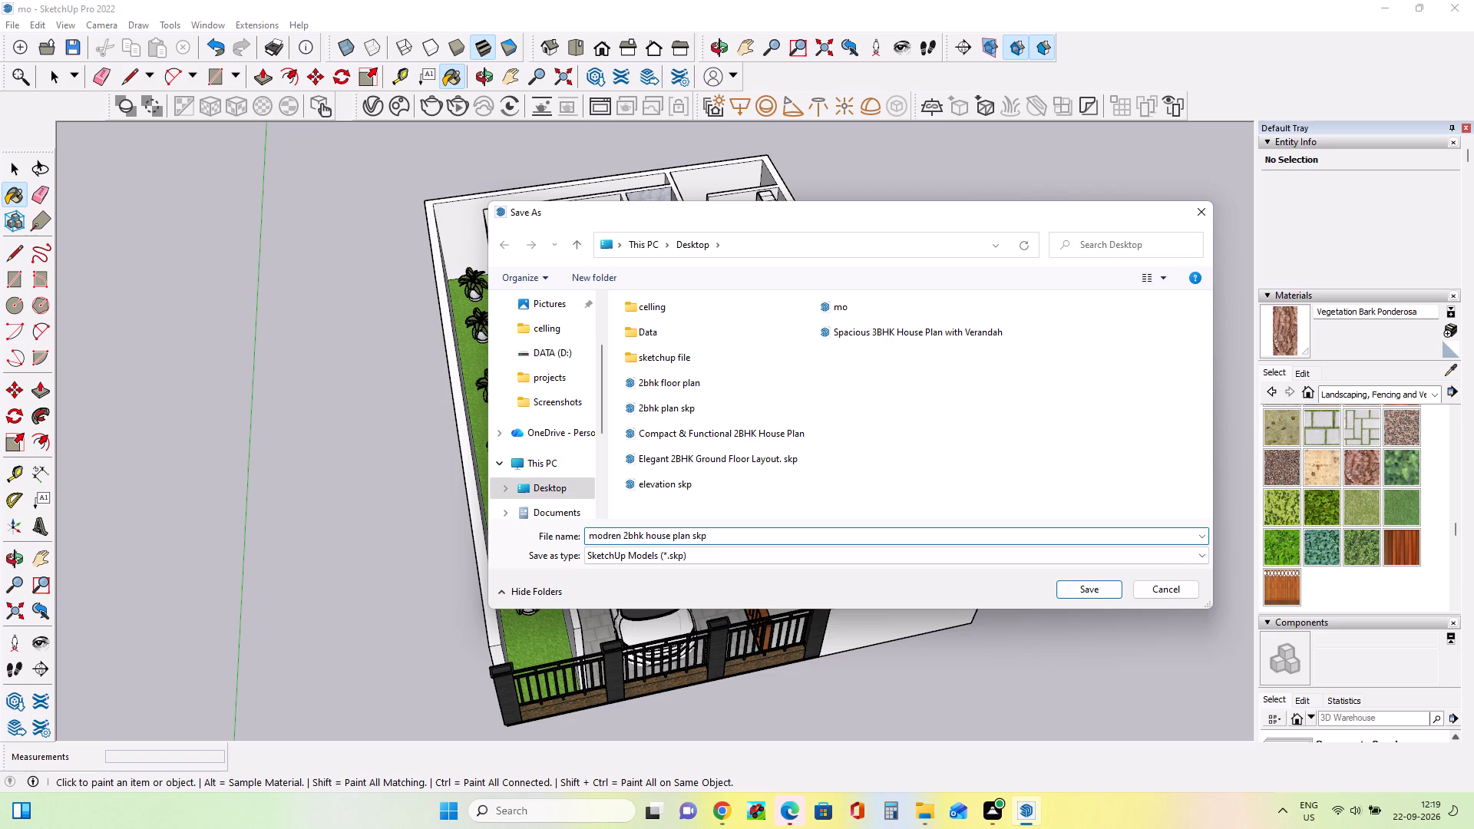
pyautogui.click(815, 531)
pyautogui.click(613, 538)
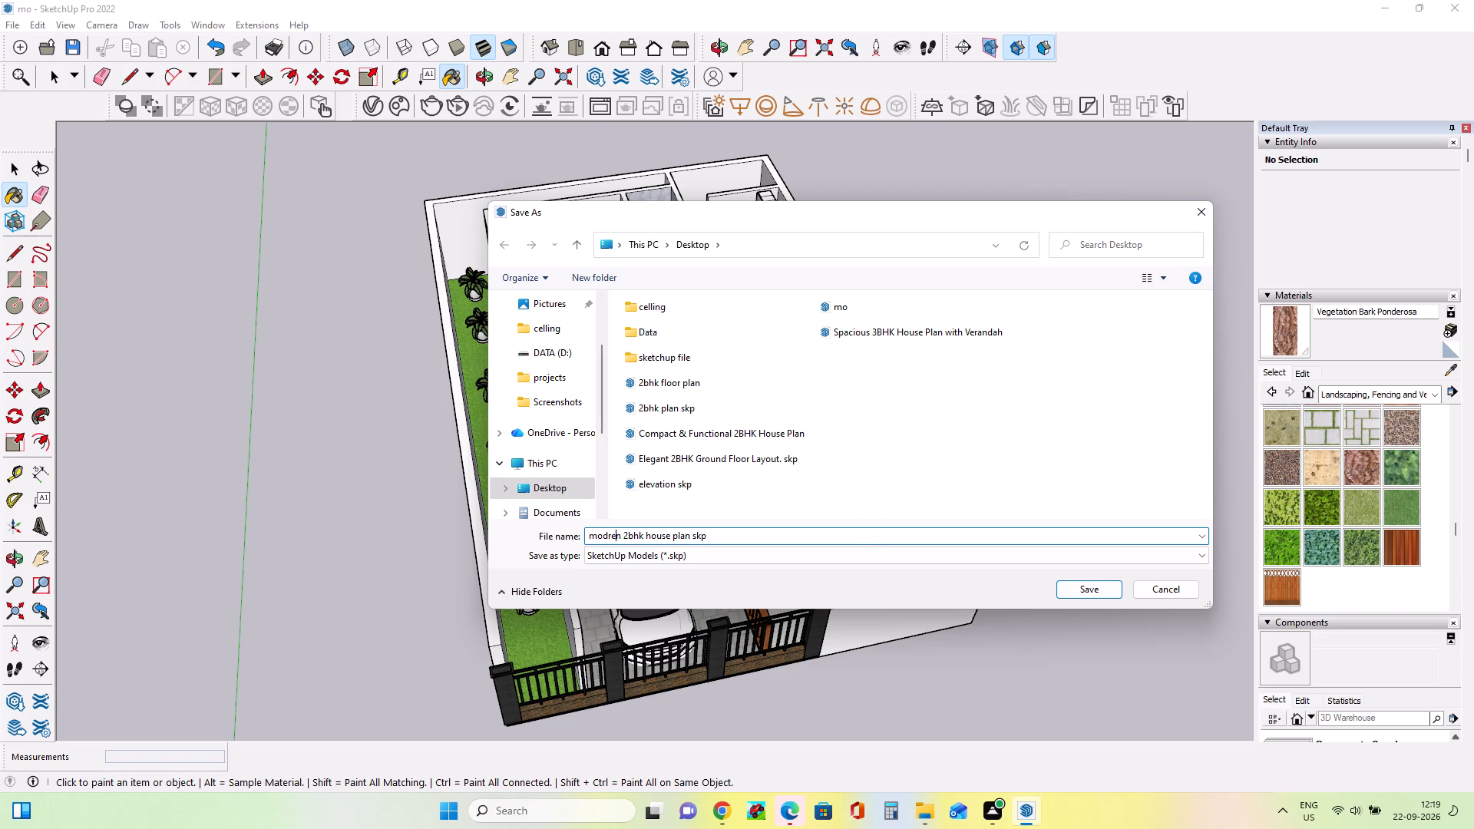
pyautogui.press('BackSpace')
pyautogui.press('BackSpace')
pyautogui.press('e')
pyautogui.press('r')
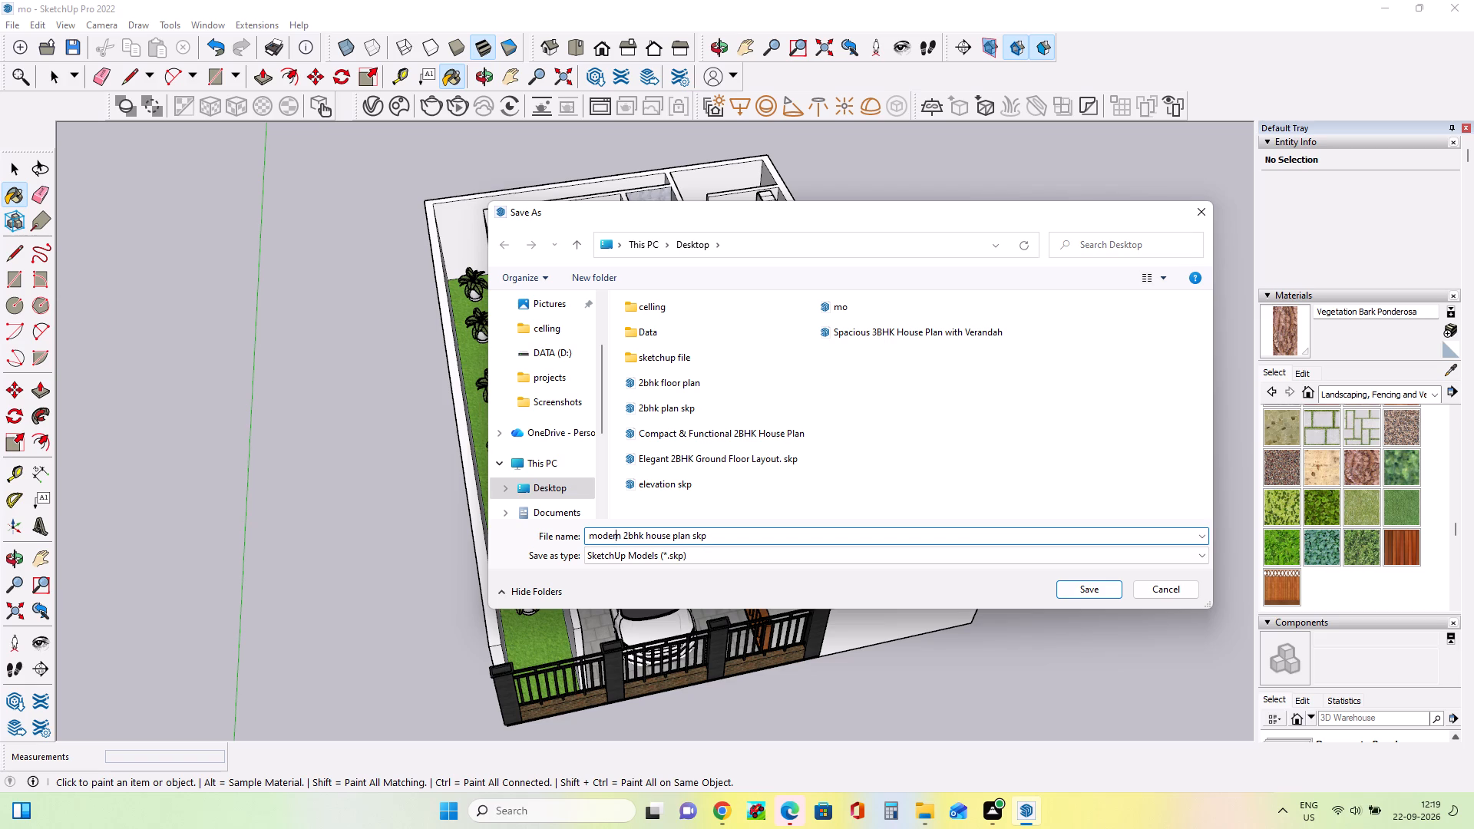
pyautogui.click(738, 542)
pyautogui.click(1089, 590)
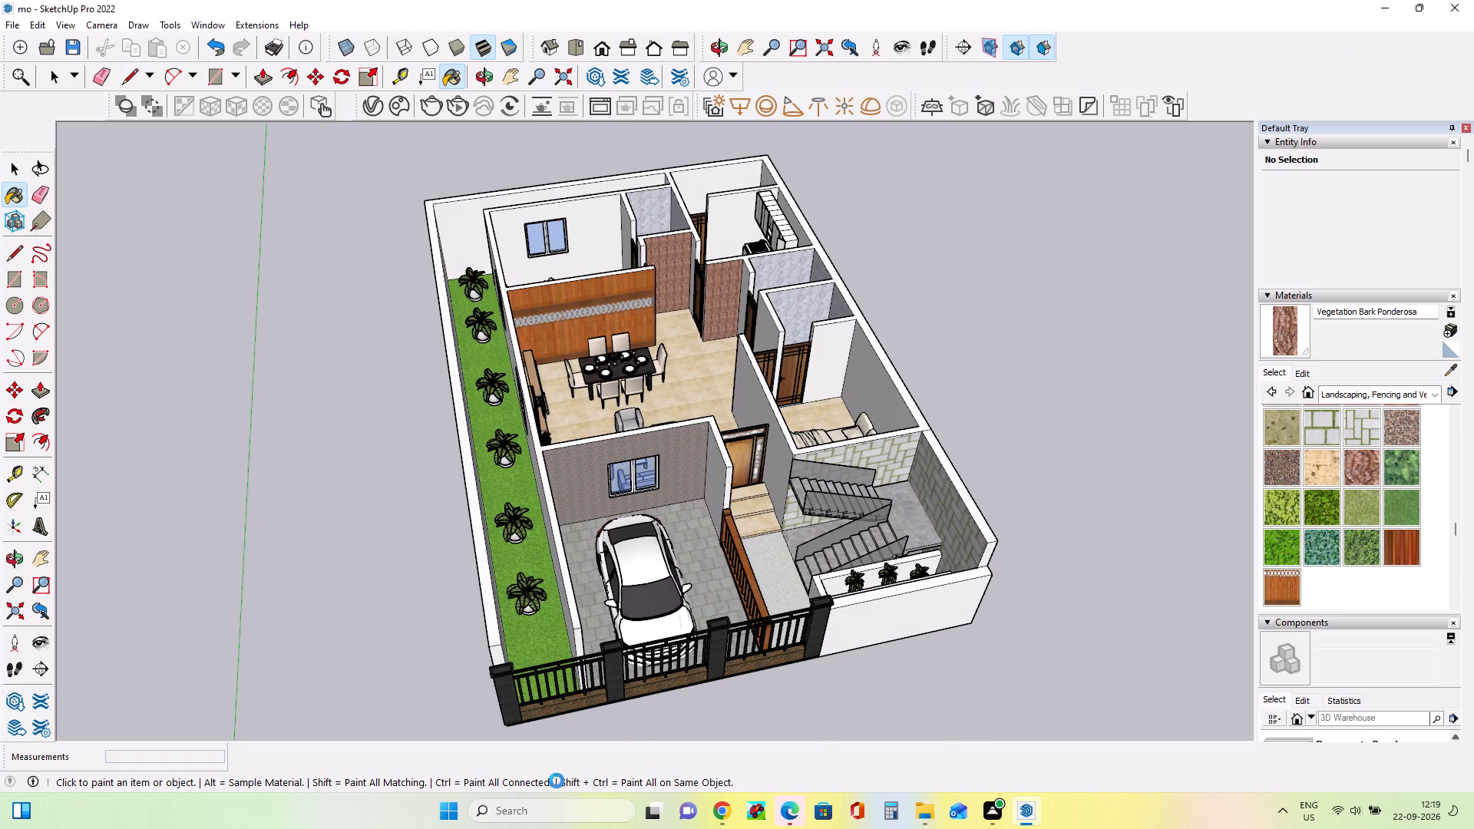
# Launch Snipping Tool from the Windows search.
pyautogui.click(557, 821)
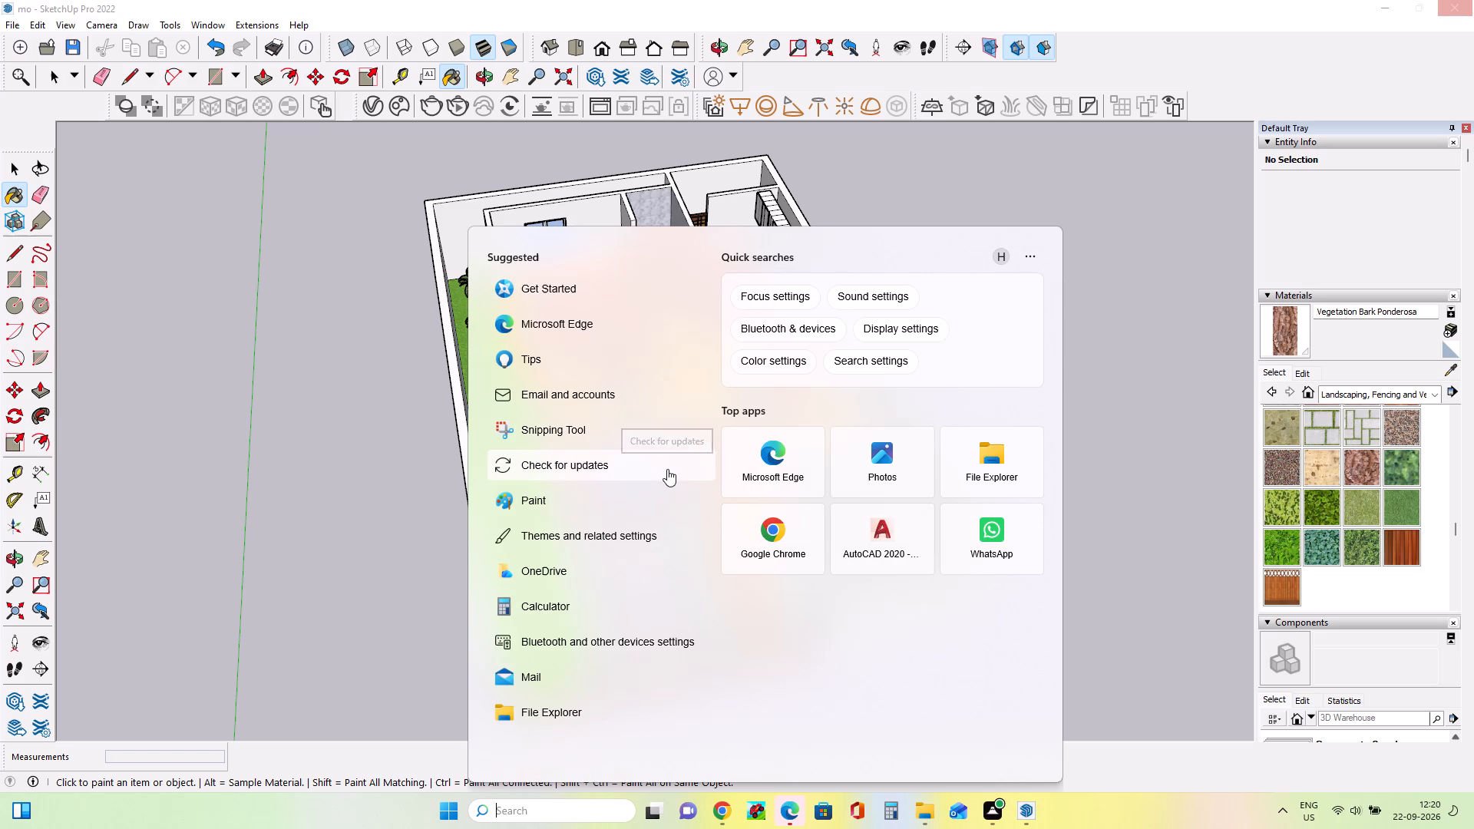
pyautogui.click(567, 434)
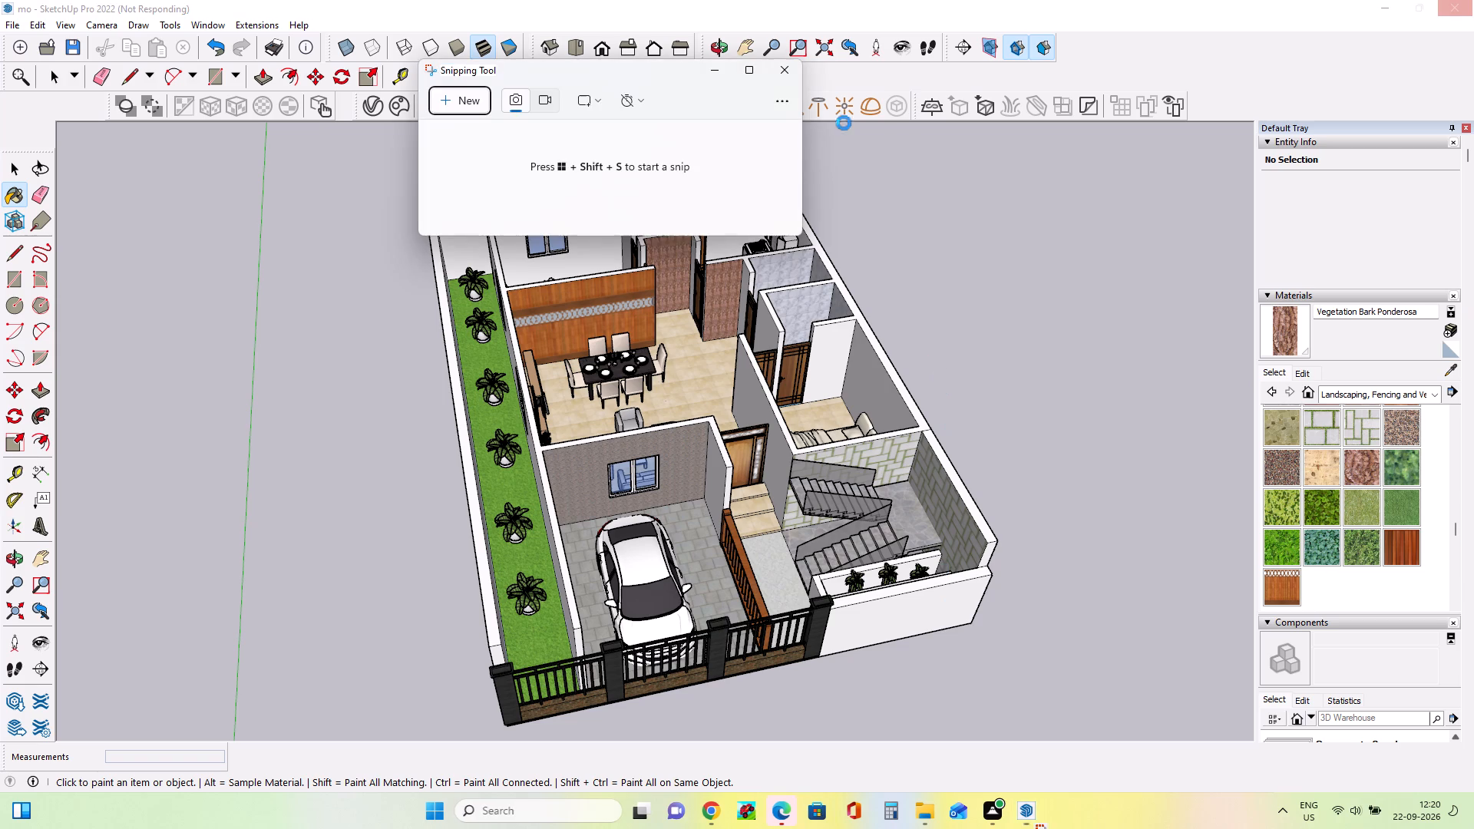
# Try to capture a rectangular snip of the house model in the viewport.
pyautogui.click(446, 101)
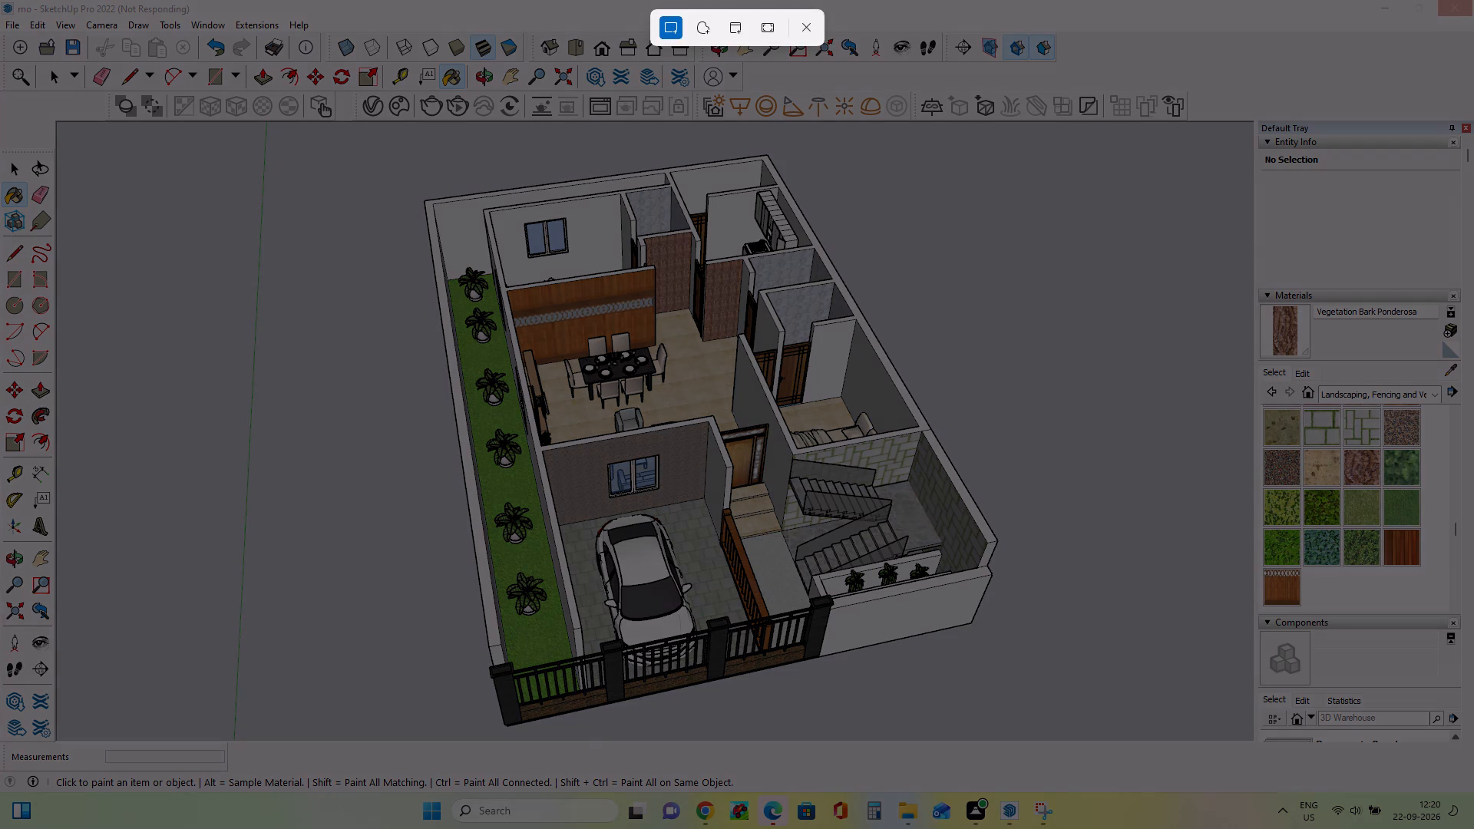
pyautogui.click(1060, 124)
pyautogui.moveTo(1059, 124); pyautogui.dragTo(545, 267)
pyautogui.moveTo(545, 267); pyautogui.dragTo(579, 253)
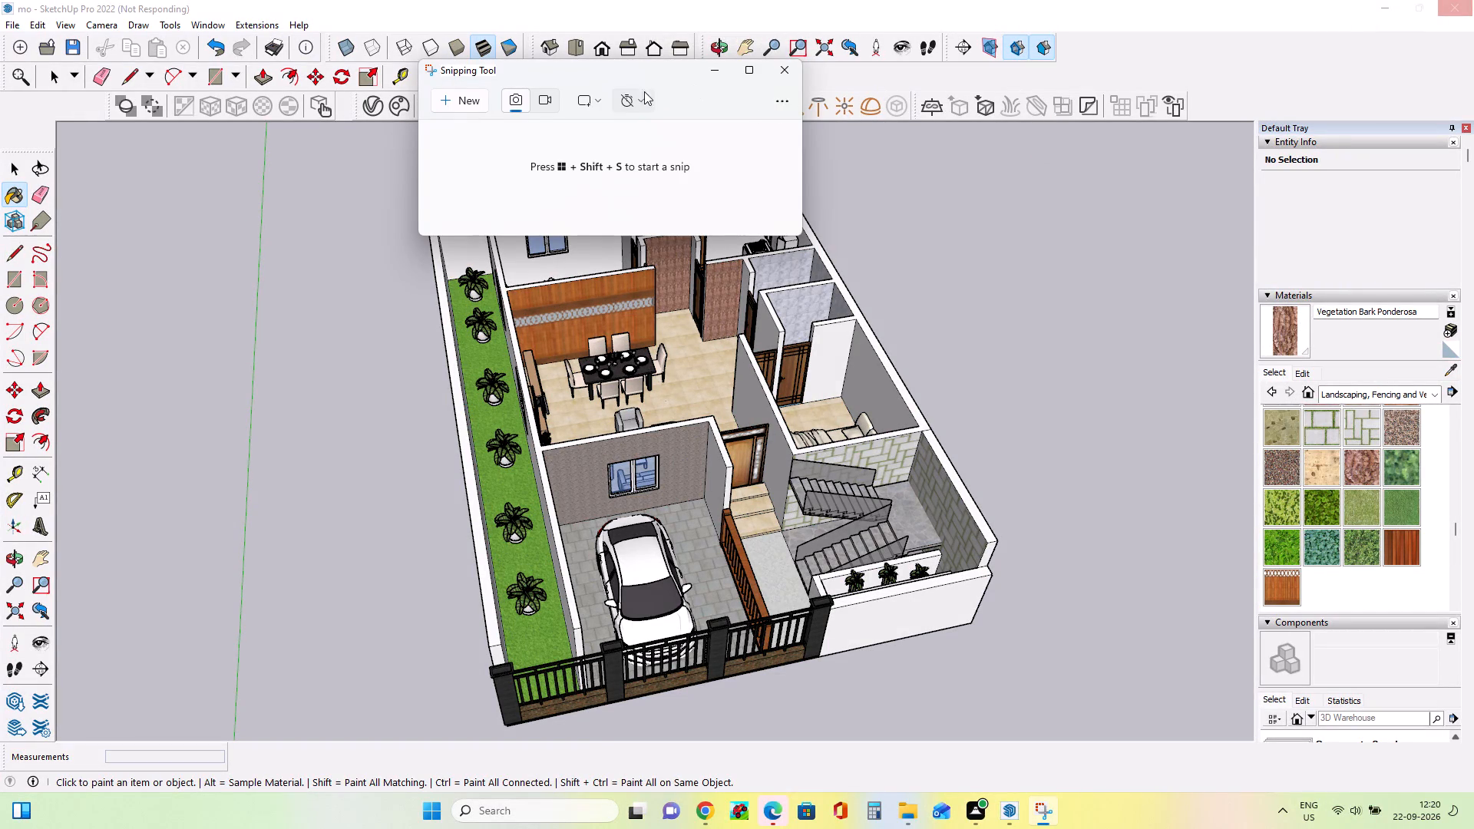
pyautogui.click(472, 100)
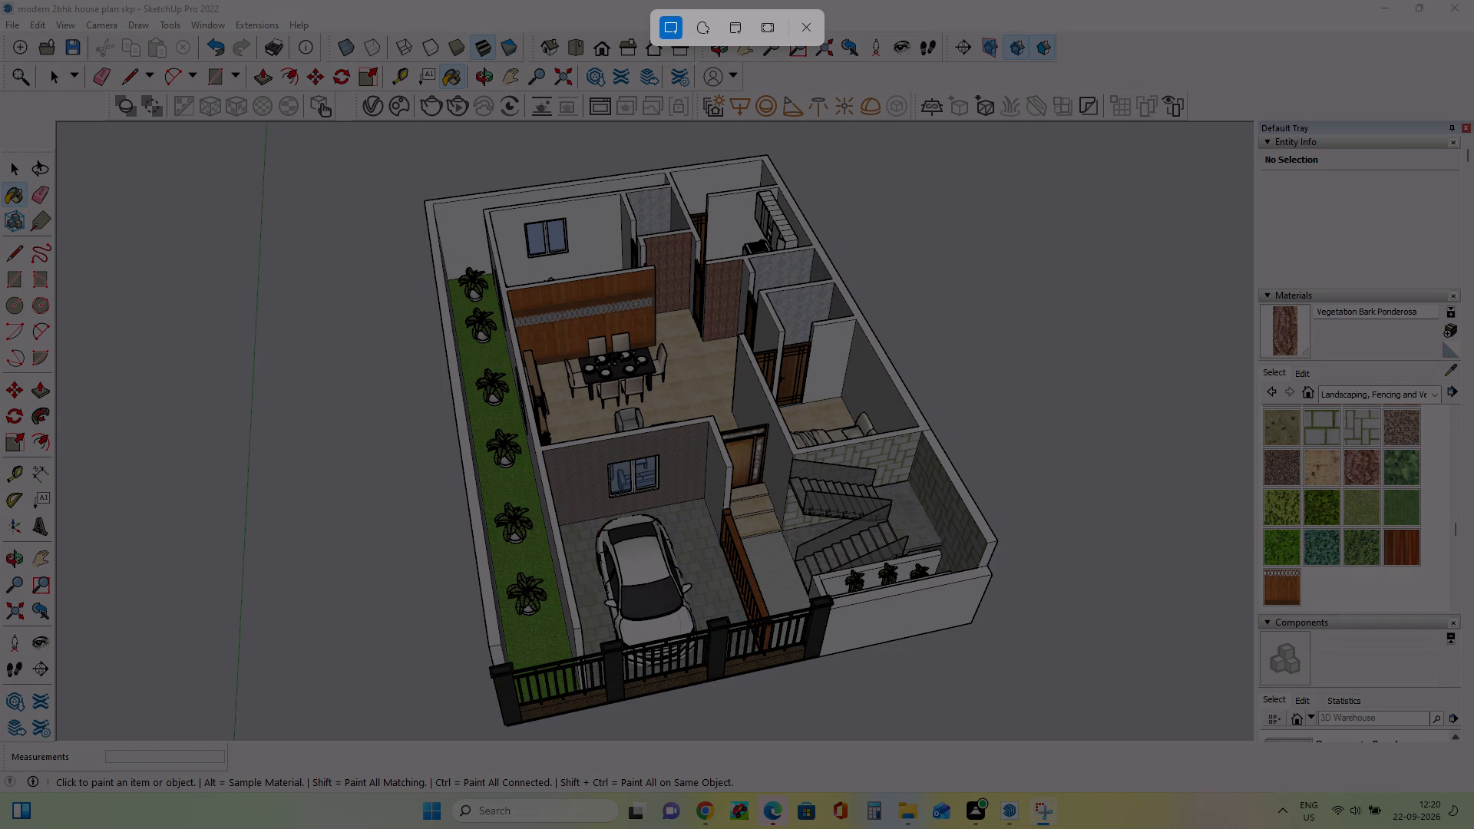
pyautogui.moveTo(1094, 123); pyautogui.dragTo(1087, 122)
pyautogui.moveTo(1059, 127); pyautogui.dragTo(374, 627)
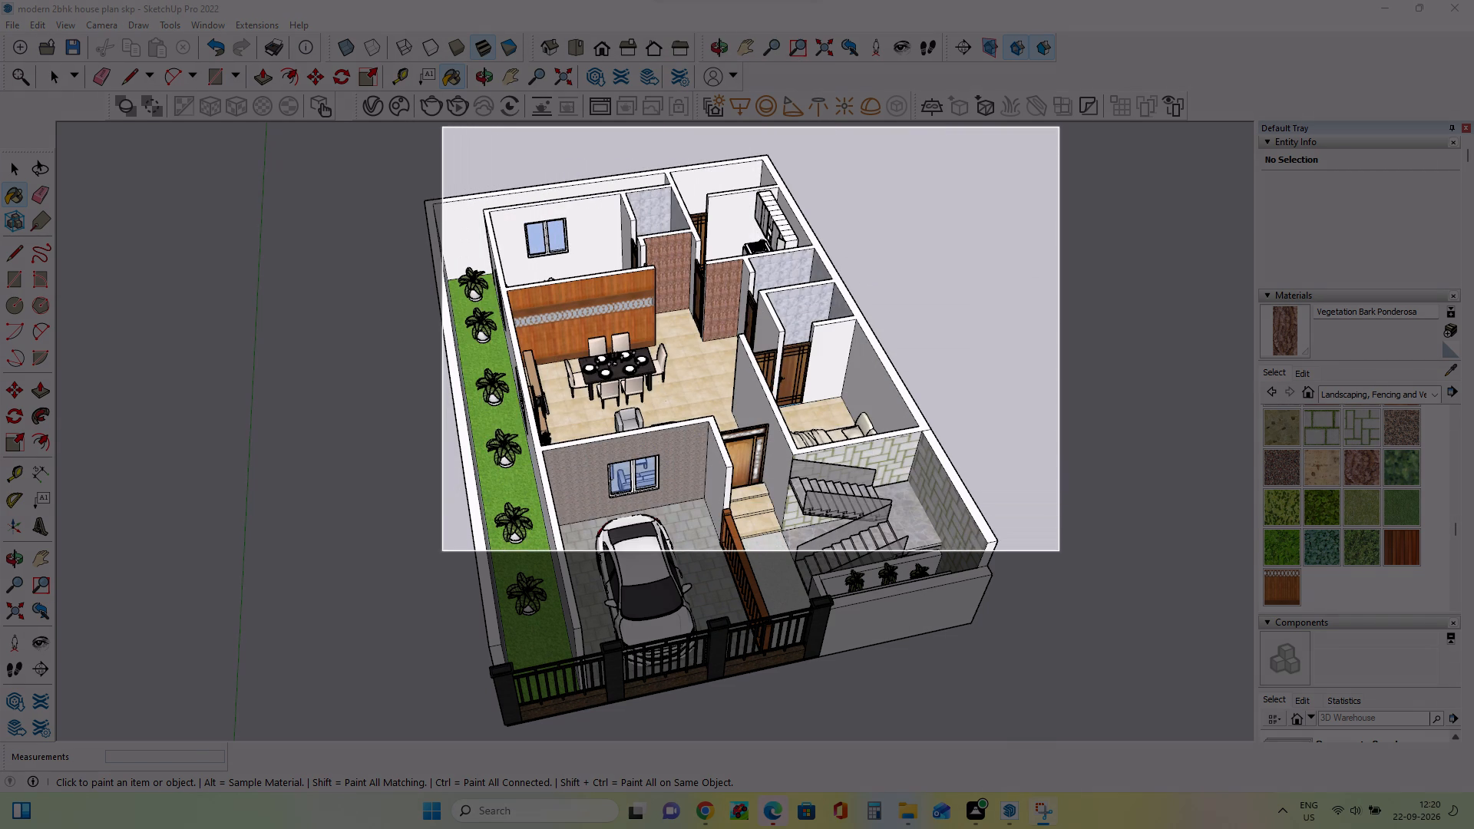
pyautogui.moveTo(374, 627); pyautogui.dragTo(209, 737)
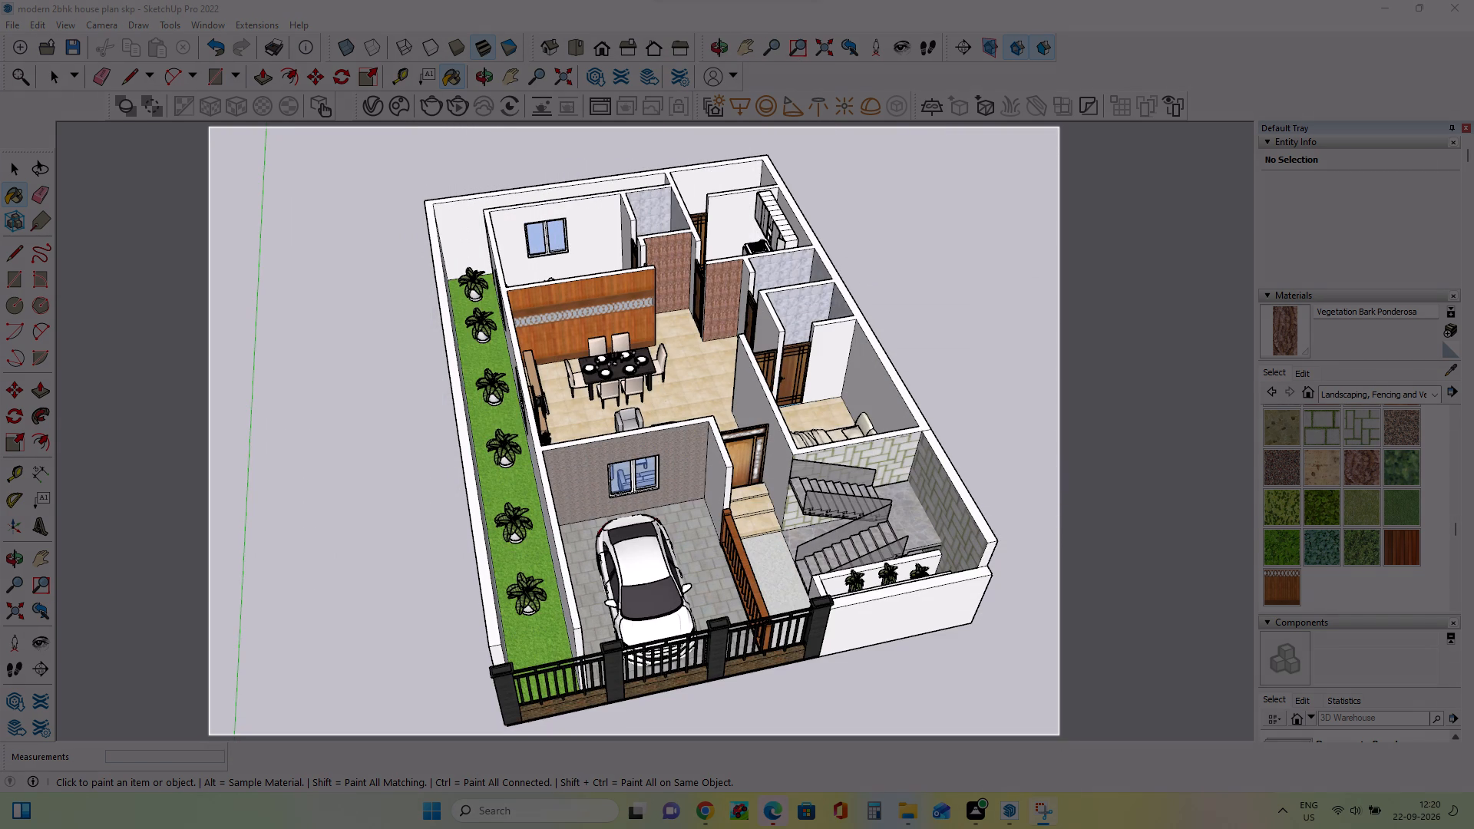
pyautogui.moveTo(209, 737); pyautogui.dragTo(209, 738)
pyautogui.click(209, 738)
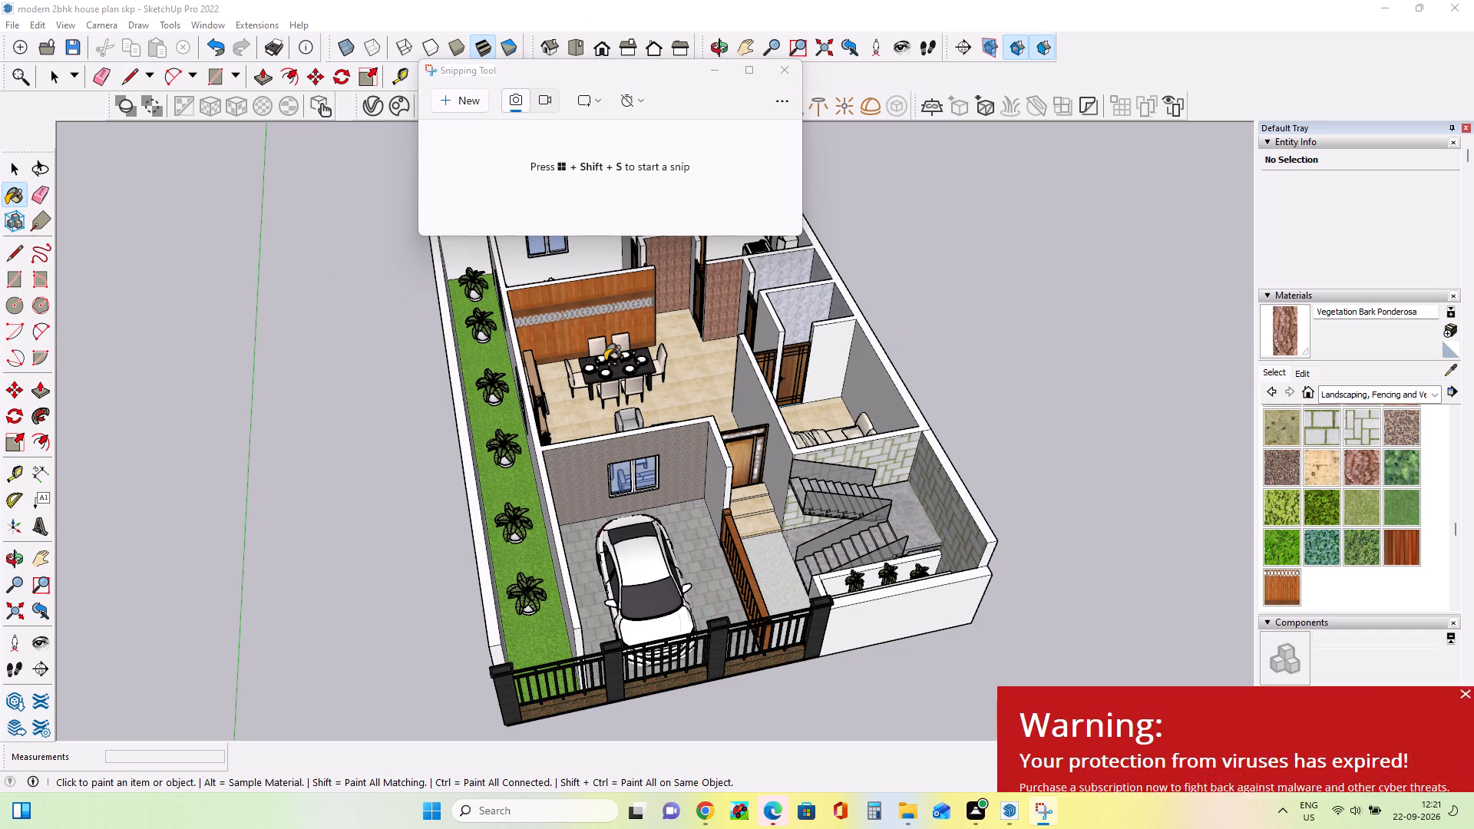
# Dismiss the antivirus expiry pop-up.
pyautogui.scroll(1, 1466, 609)
pyautogui.click(1264, 758)
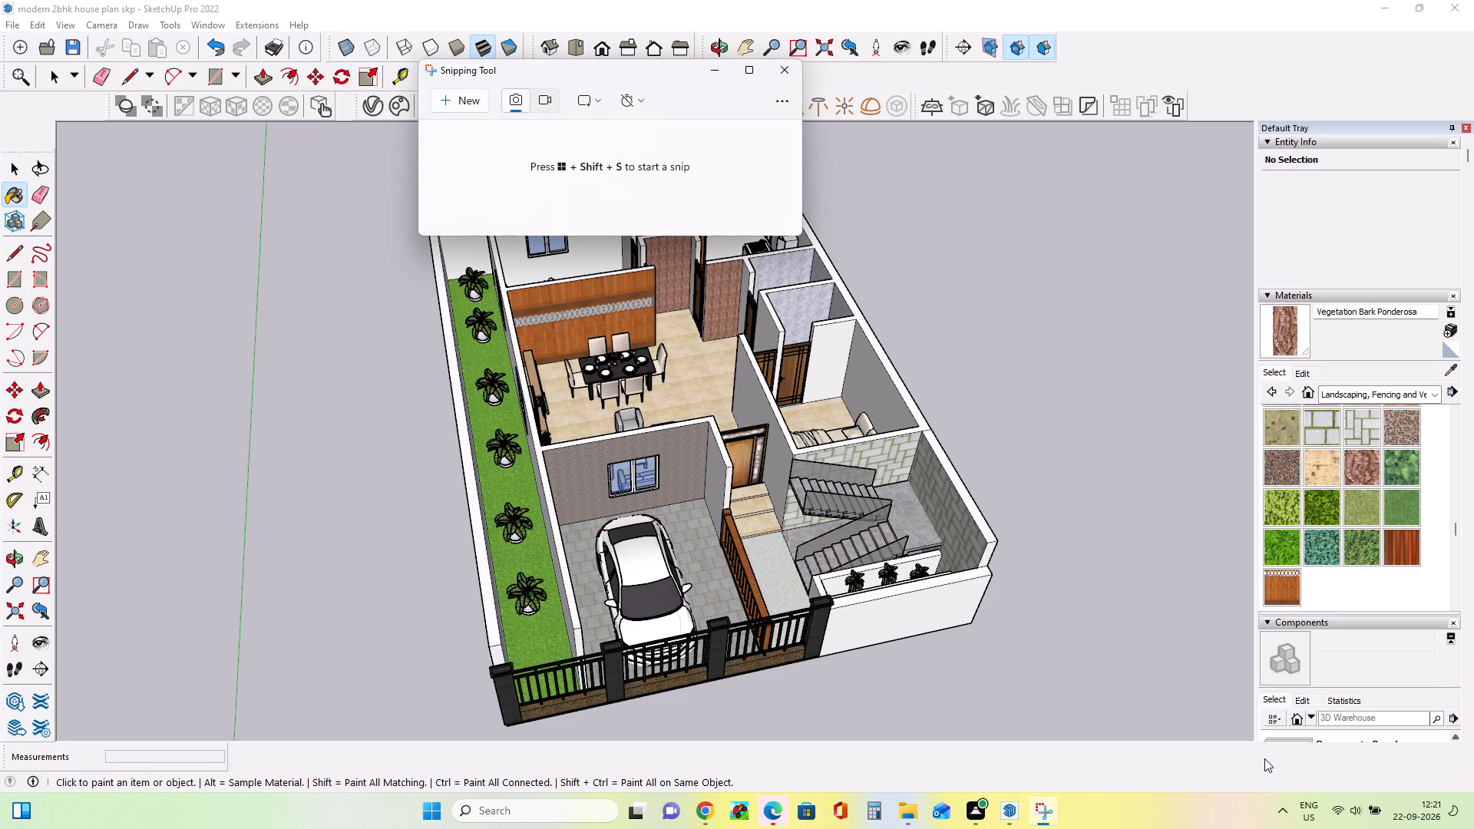
# Capture a rectangular snip of the whole house model, from the top of the viewport down to the taskbar.
pyautogui.click(468, 101)
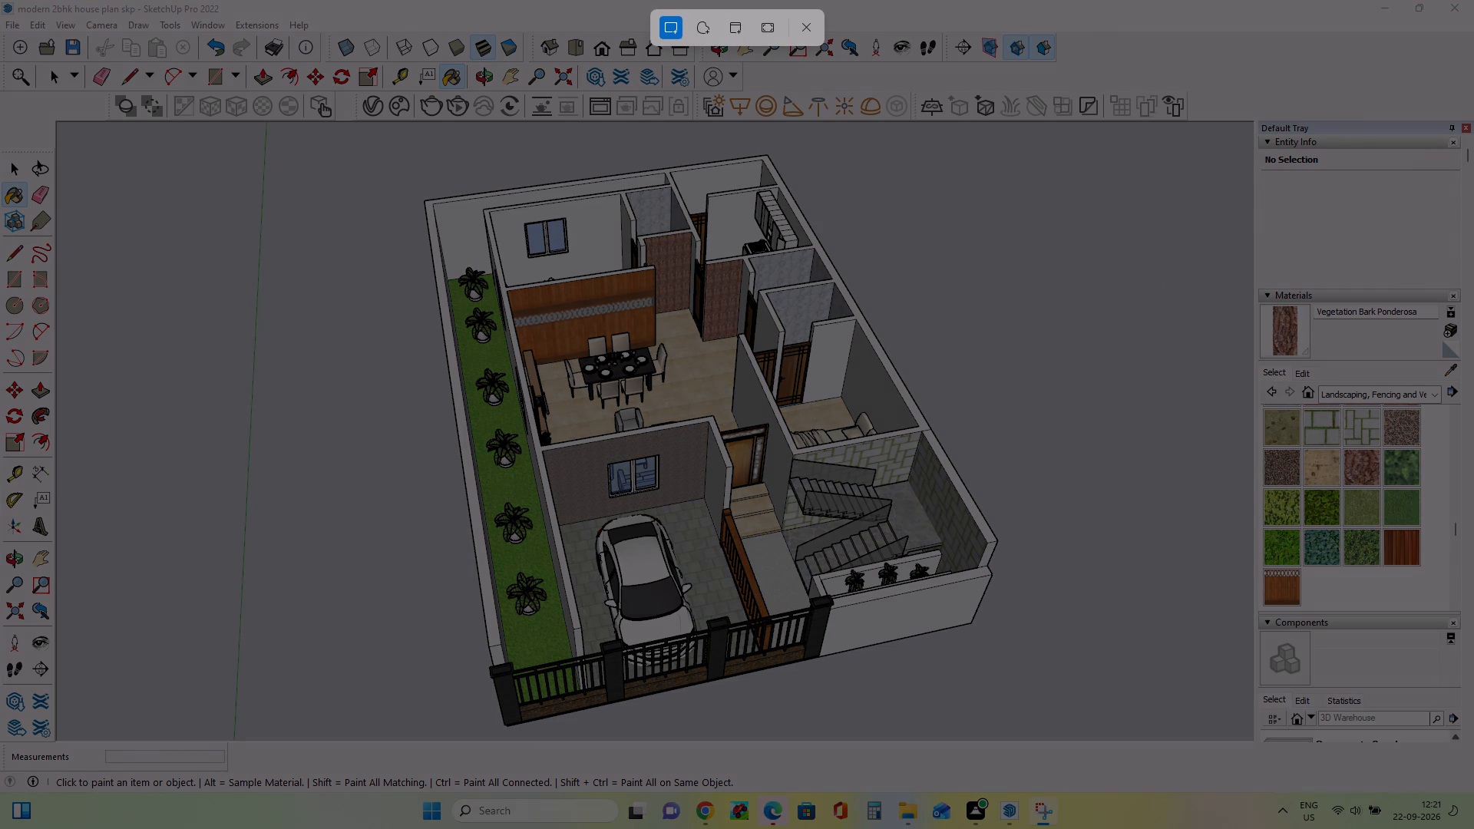
pyautogui.moveTo(1088, 126); pyautogui.dragTo(470, 410)
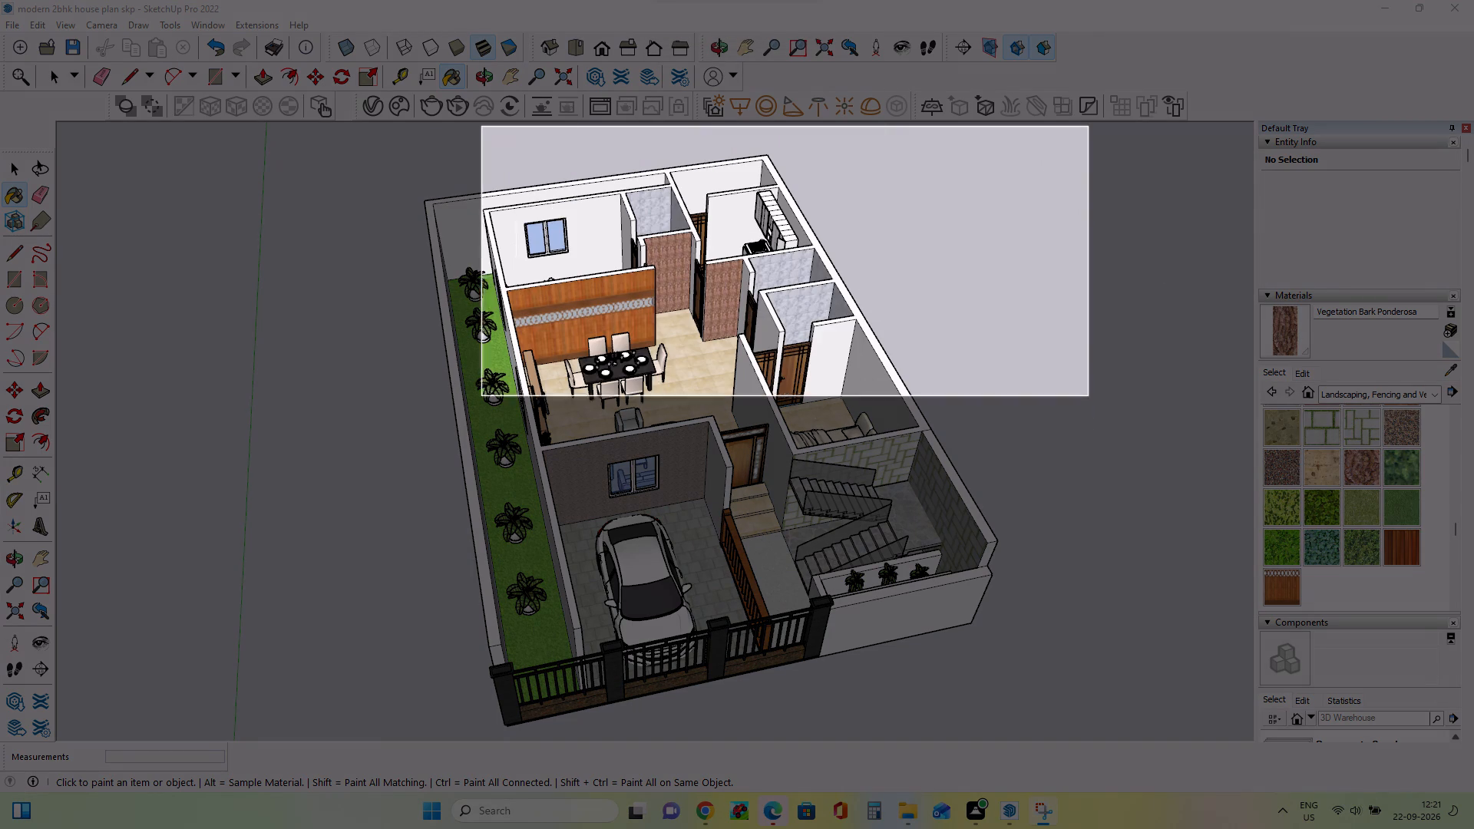
pyautogui.moveTo(470, 410); pyautogui.dragTo(239, 828)
pyautogui.moveTo(239, 828); pyautogui.dragTo(246, 803)
pyautogui.moveTo(239, 824); pyautogui.dragTo(243, 812, button='right')
pyautogui.click(259, 741)
pyautogui.moveTo(264, 725); pyautogui.dragTo(298, 693)
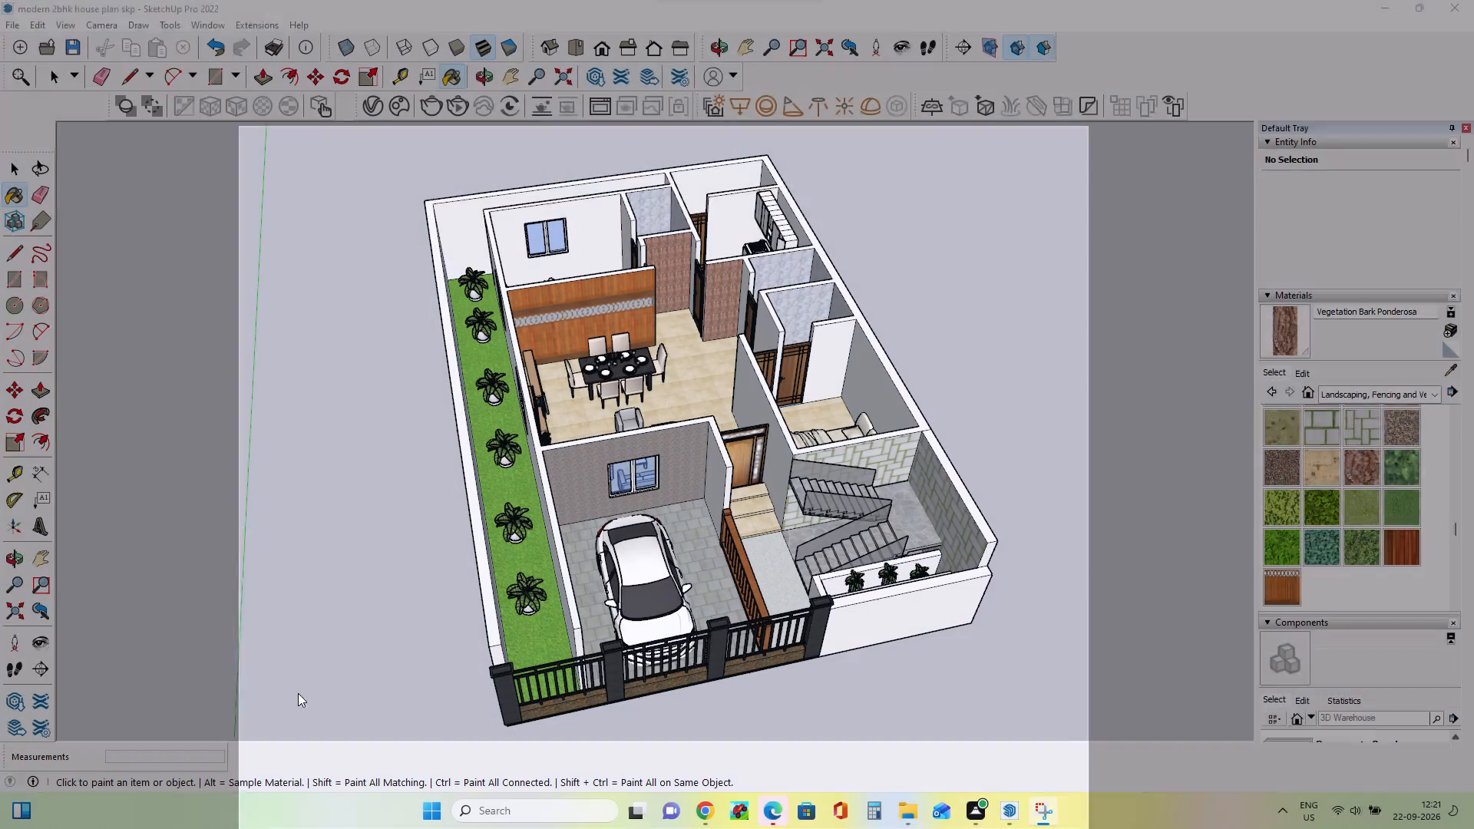
pyautogui.moveTo(298, 693); pyautogui.dragTo(312, 692)
pyautogui.click(310, 697)
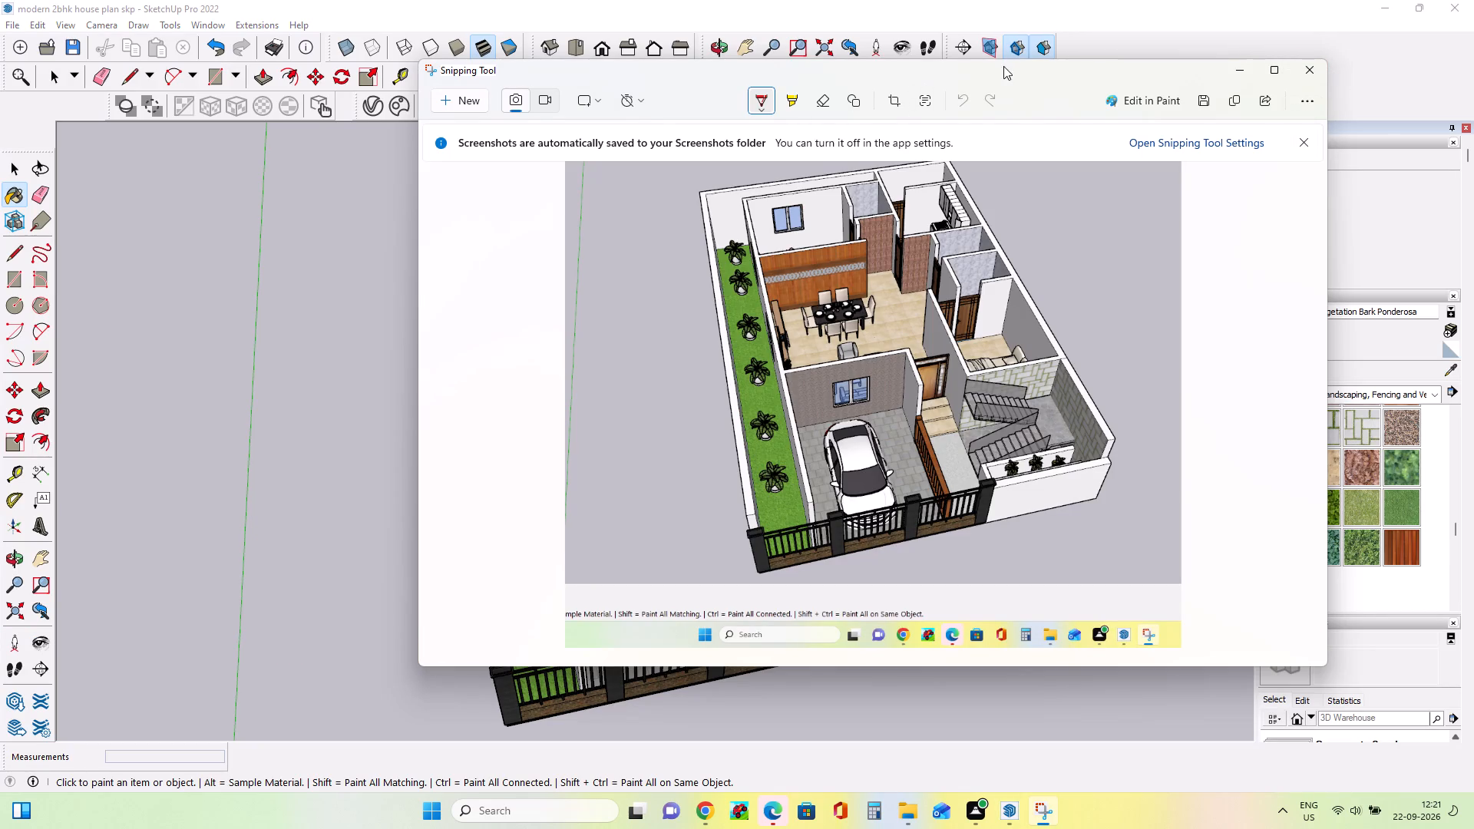
# Crop the bottom of the snip up to just below the house model, removing the status bar and taskbar.
pyautogui.click(898, 100)
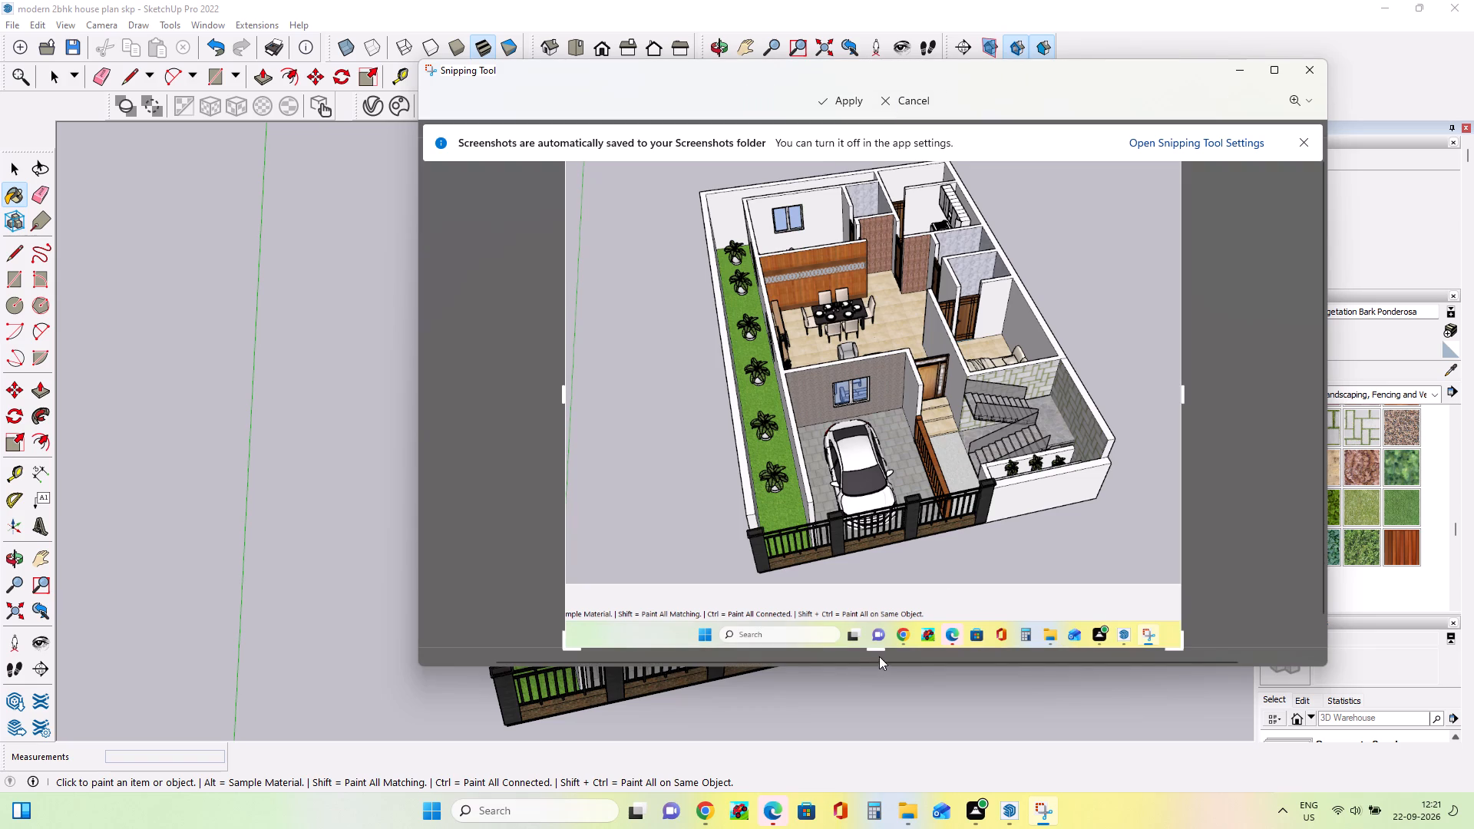
pyautogui.moveTo(880, 648); pyautogui.dragTo(880, 604)
pyautogui.click(880, 602)
pyautogui.moveTo(879, 591); pyautogui.dragTo(879, 581)
pyautogui.moveTo(879, 591); pyautogui.dragTo(879, 581, button='right')
pyautogui.rightClick(879, 578)
pyautogui.click(879, 578)
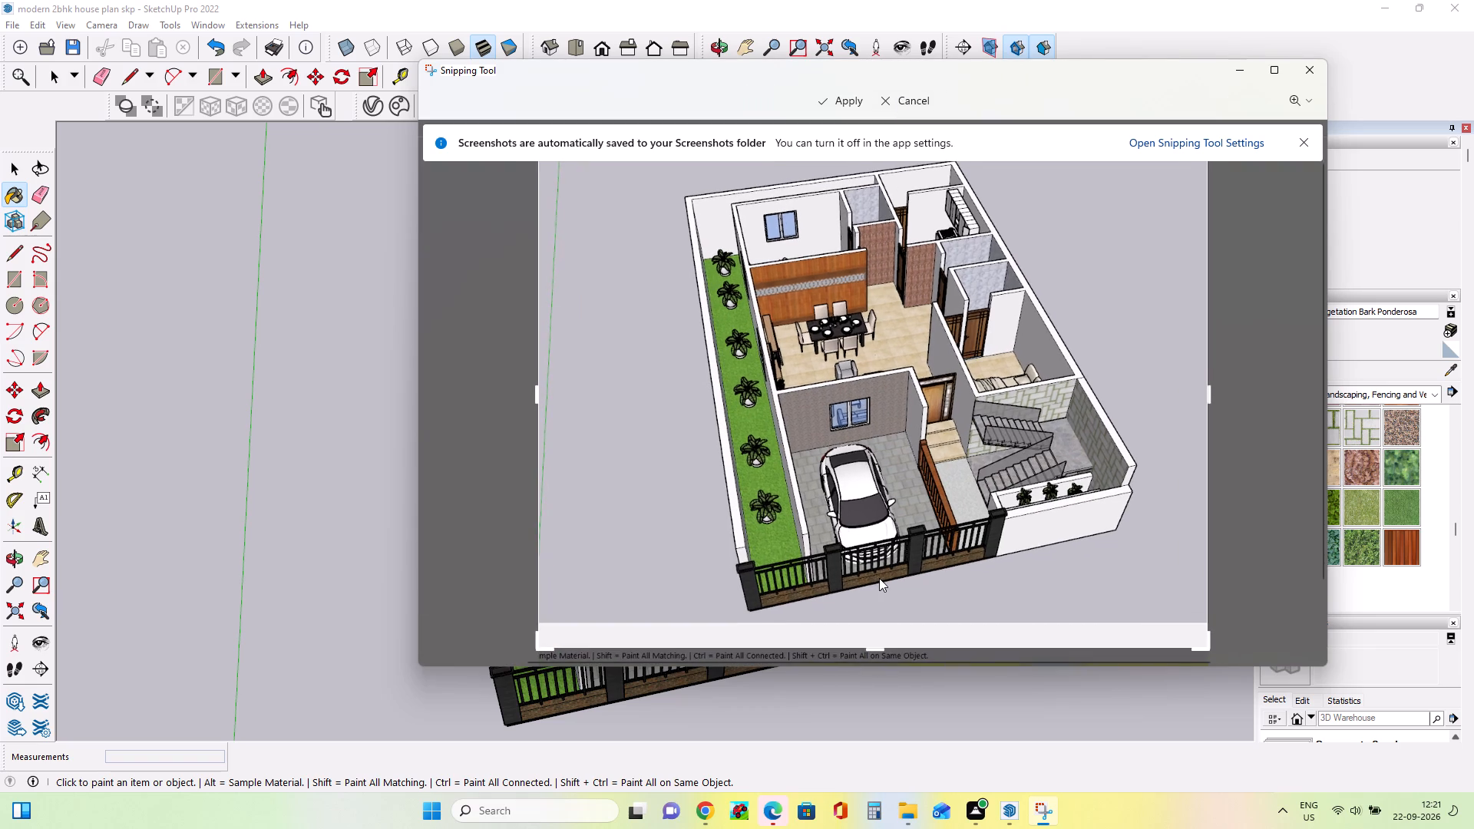
pyautogui.moveTo(879, 581); pyautogui.dragTo(879, 572)
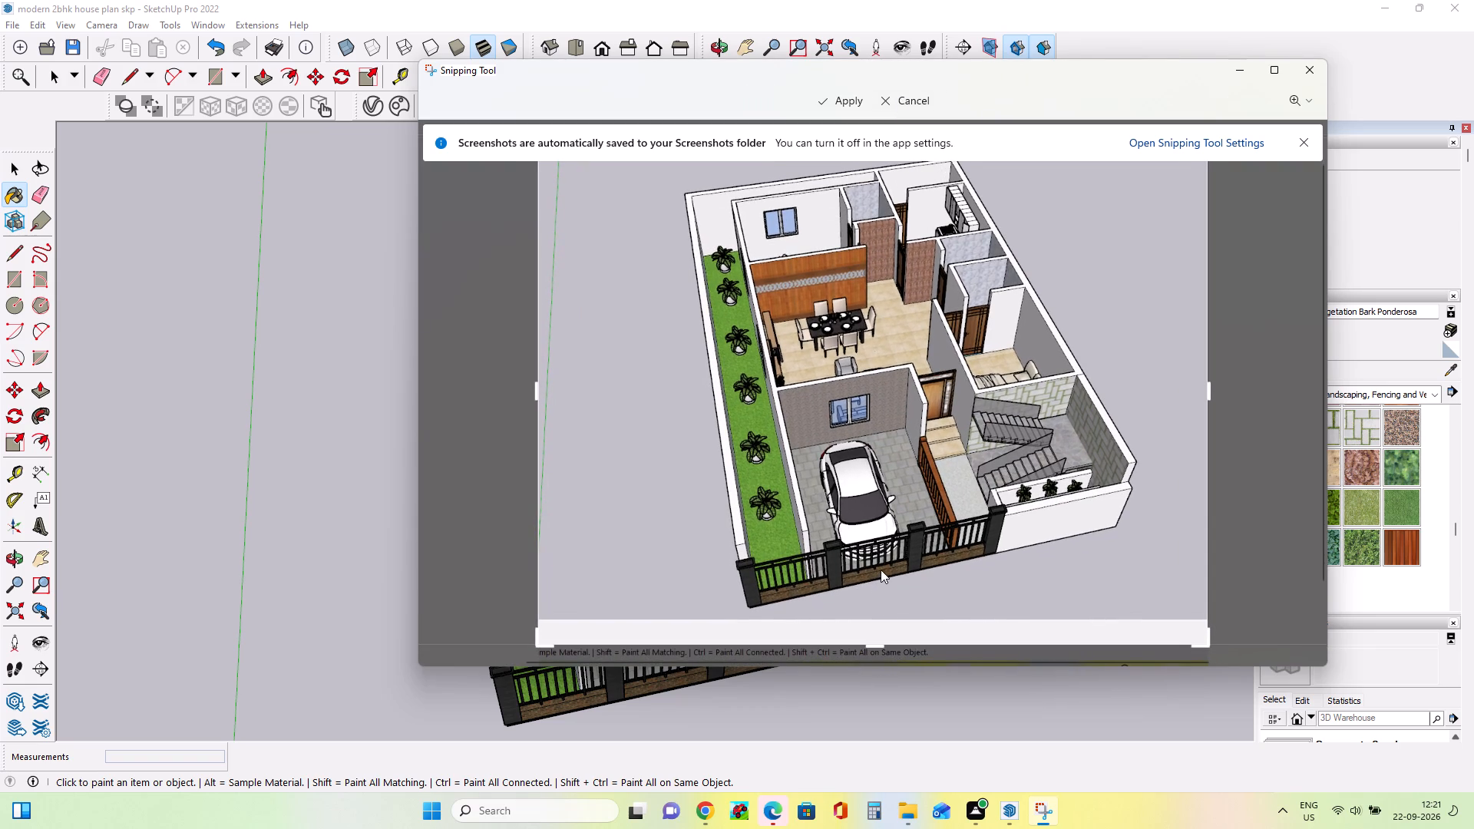
pyautogui.moveTo(877, 648); pyautogui.dragTo(883, 623)
pyautogui.click(883, 623)
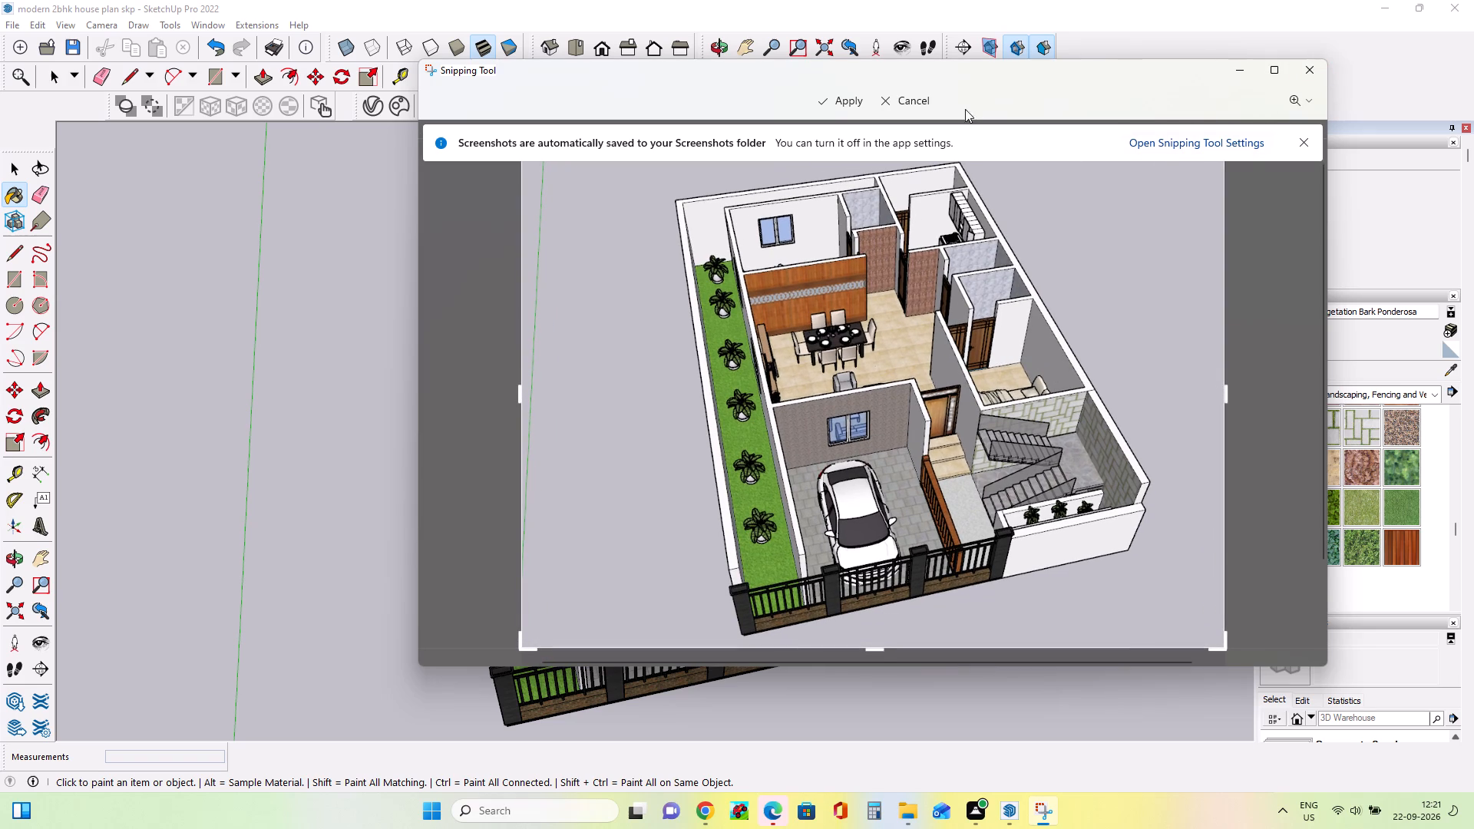
pyautogui.click(830, 101)
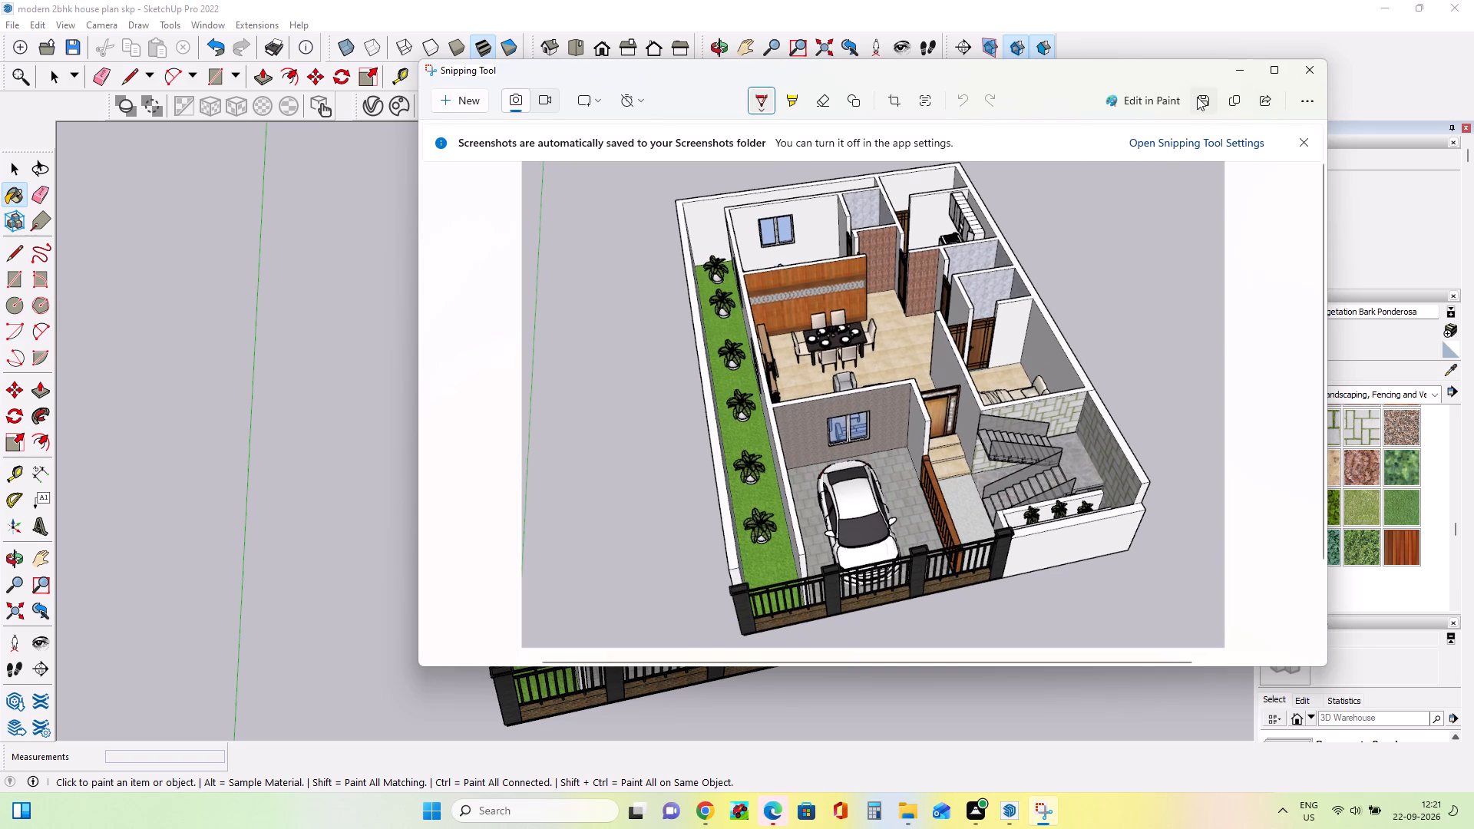
# Save the cropped screenshot to the Desktop as a PNG named modern 2bhk house plan pdf, and minimise Snipping Tool.
pyautogui.click(1198, 97)
pyautogui.click(1206, 99)
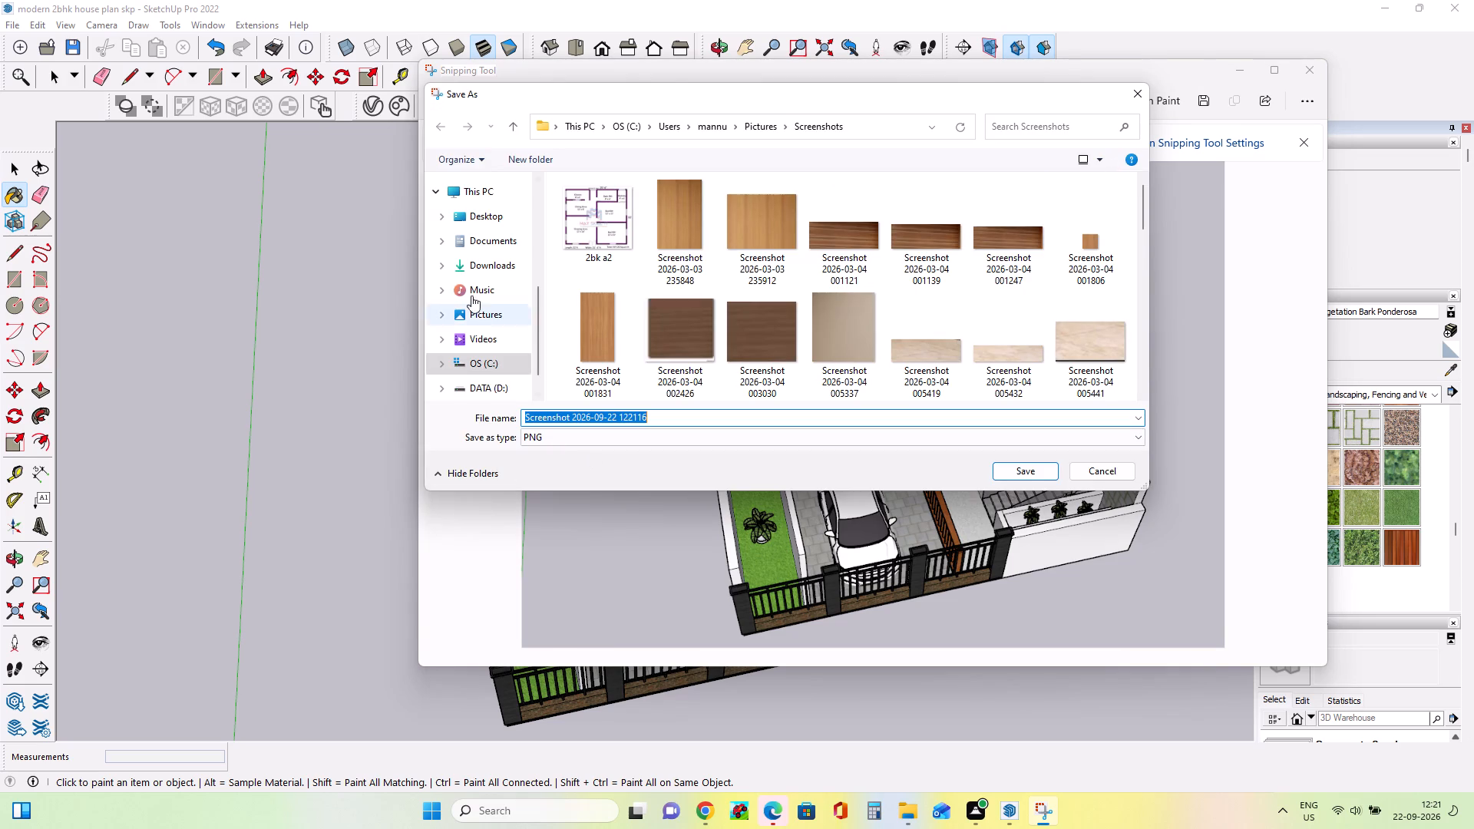
pyautogui.click(496, 220)
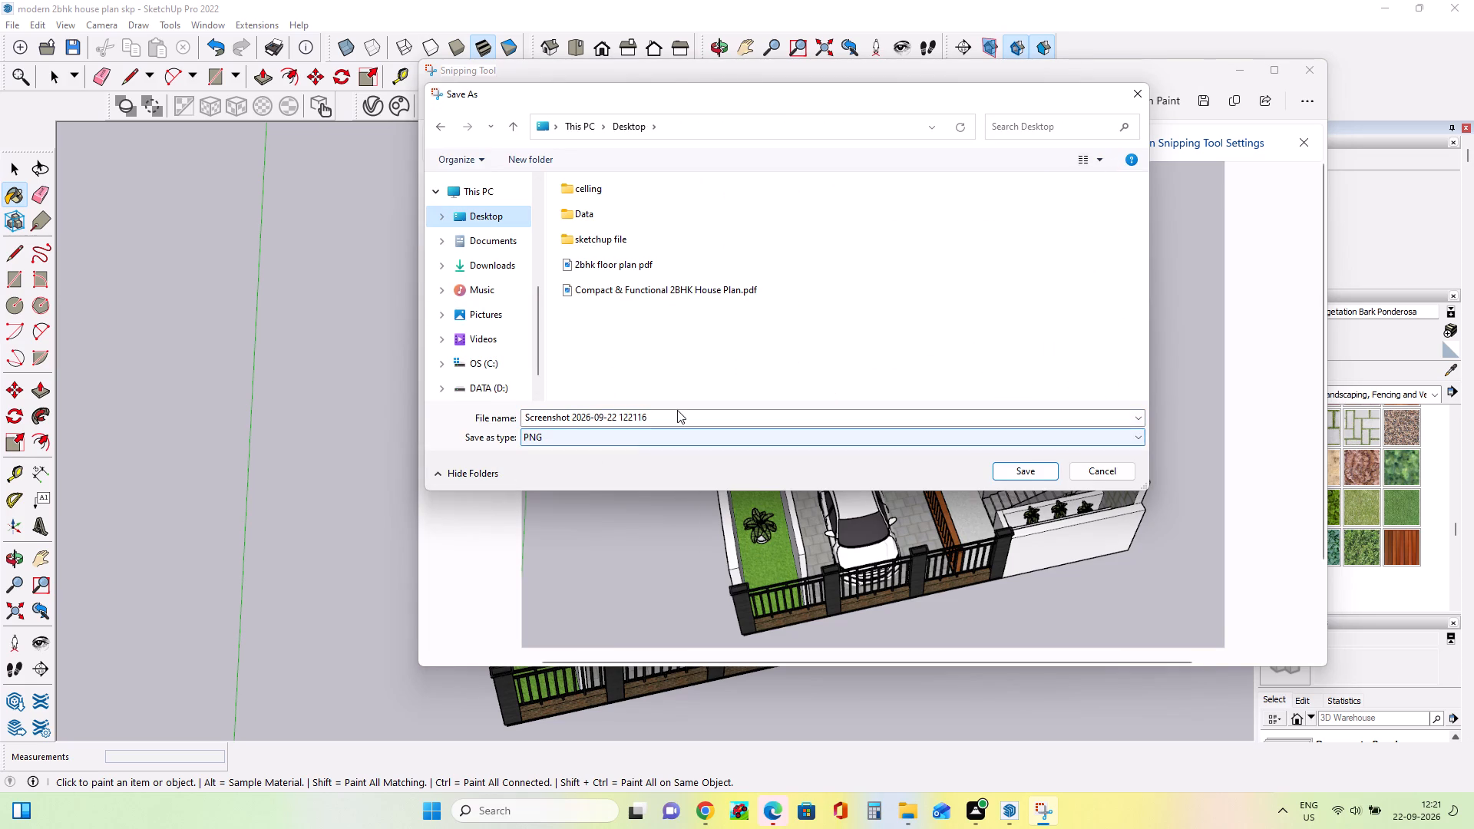
pyautogui.click(676, 422)
pyautogui.press('BackSpace')
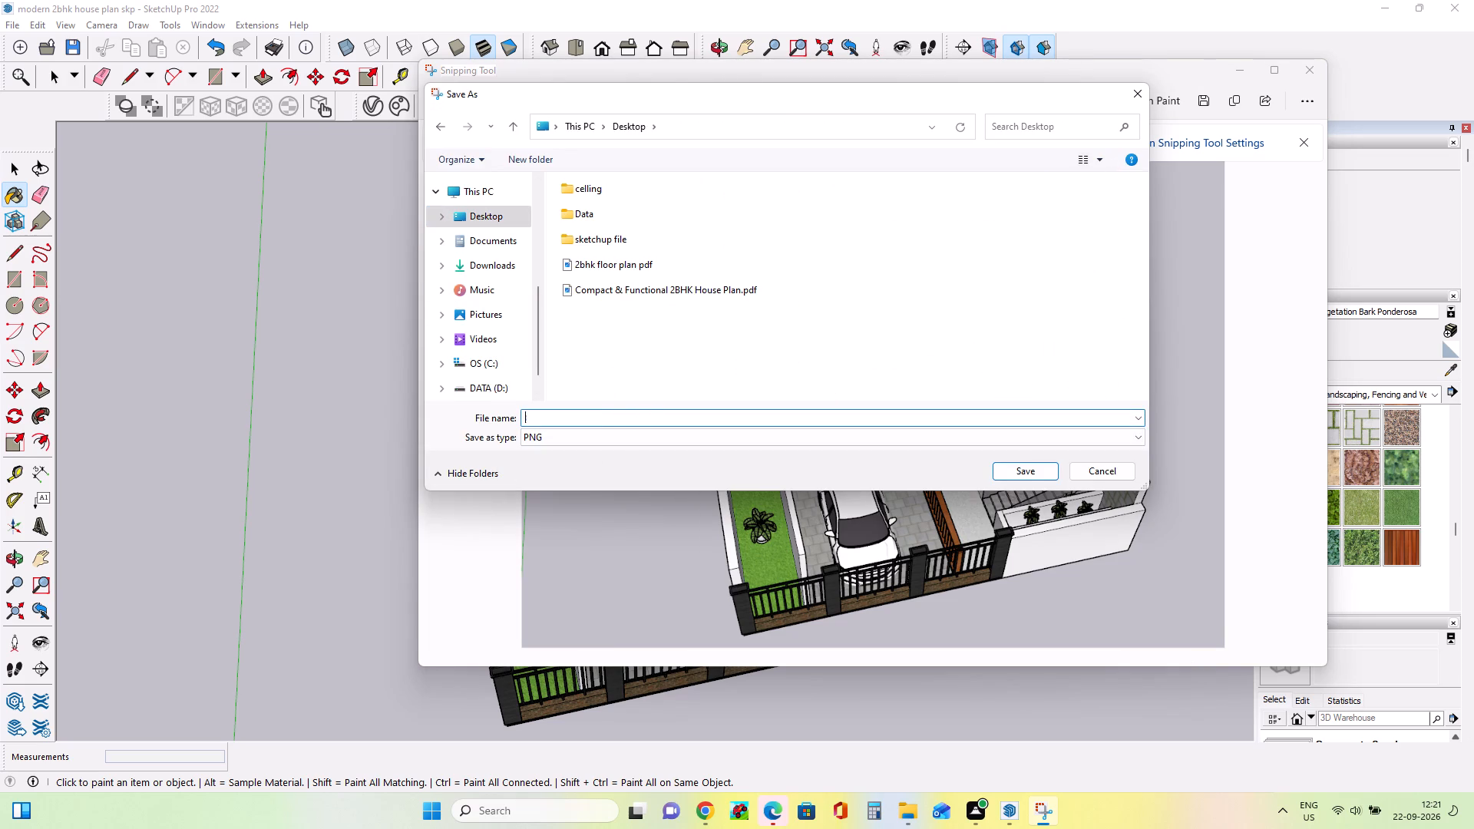
pyautogui.write('mo')
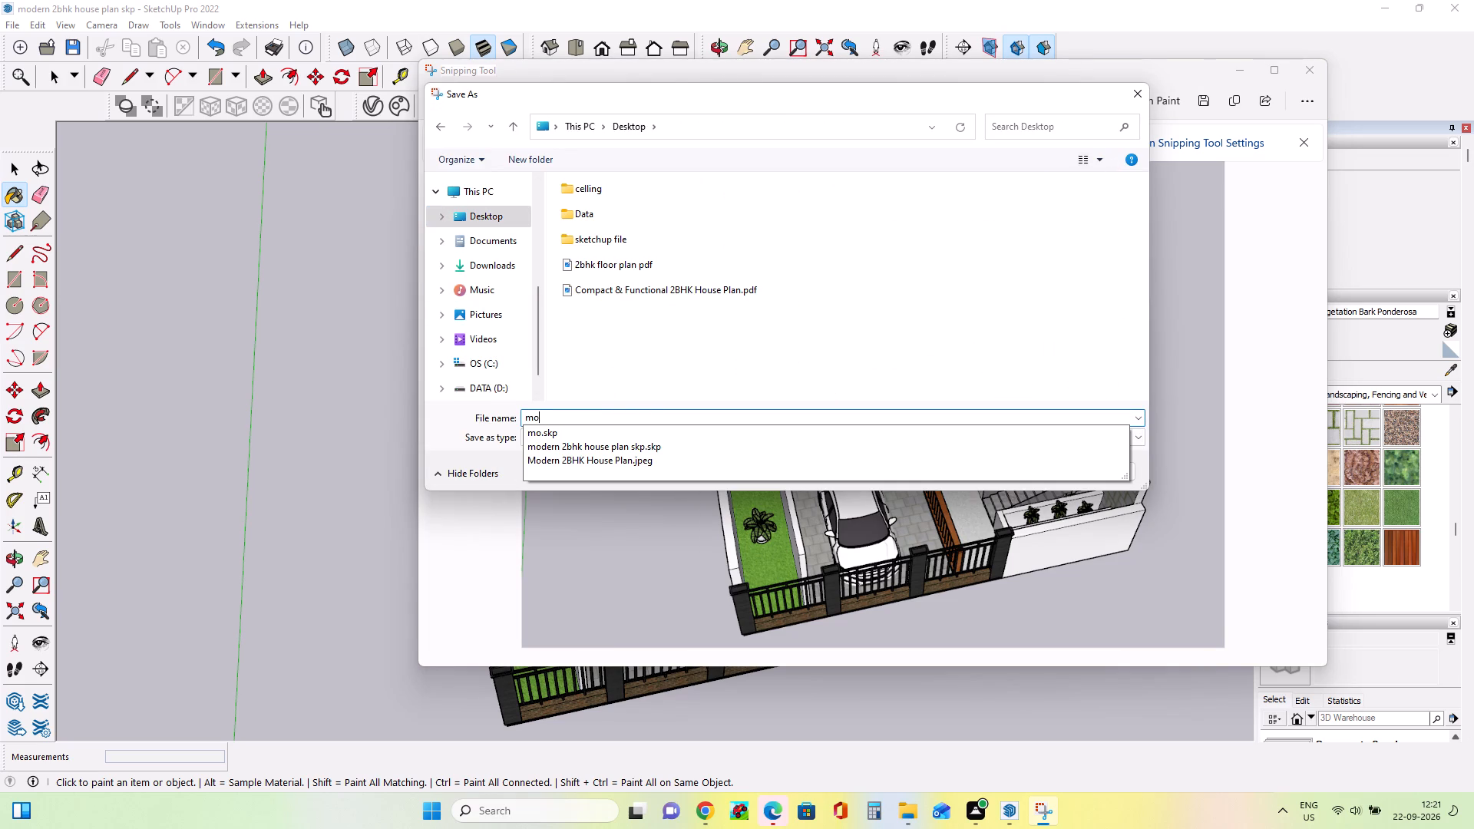
pyautogui.write('der')
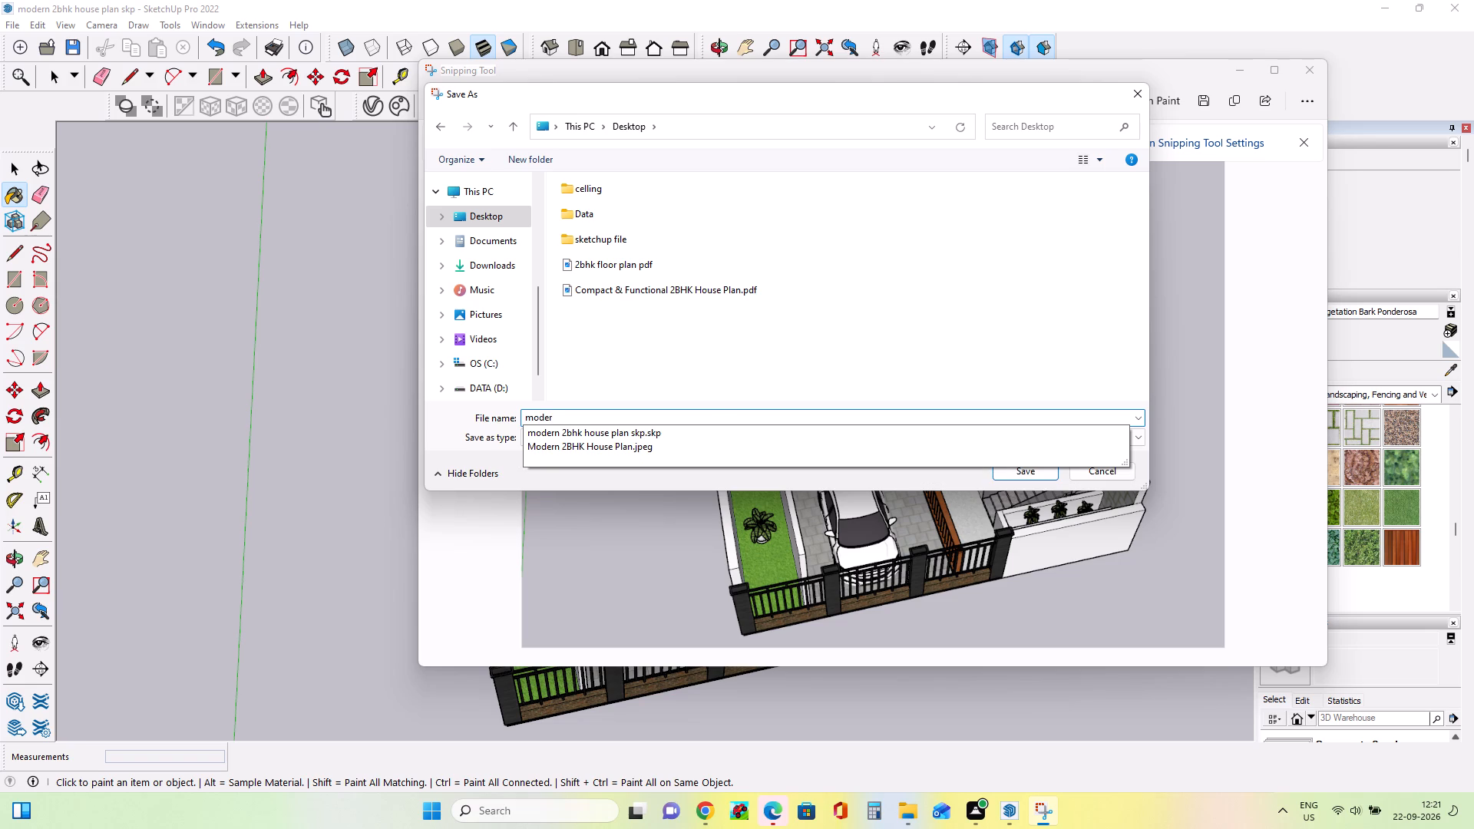
pyautogui.click(668, 436)
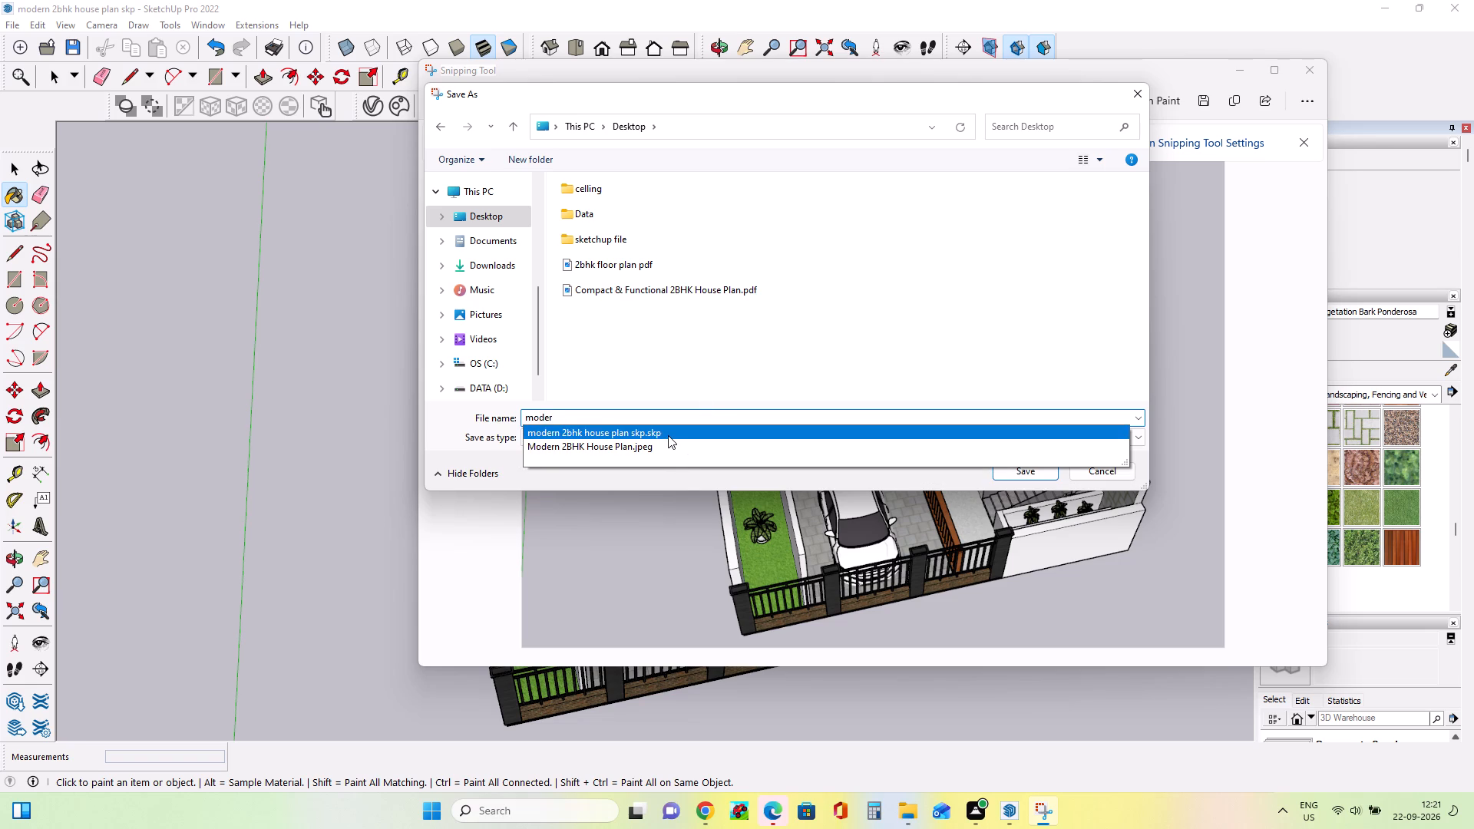
pyautogui.click(670, 417)
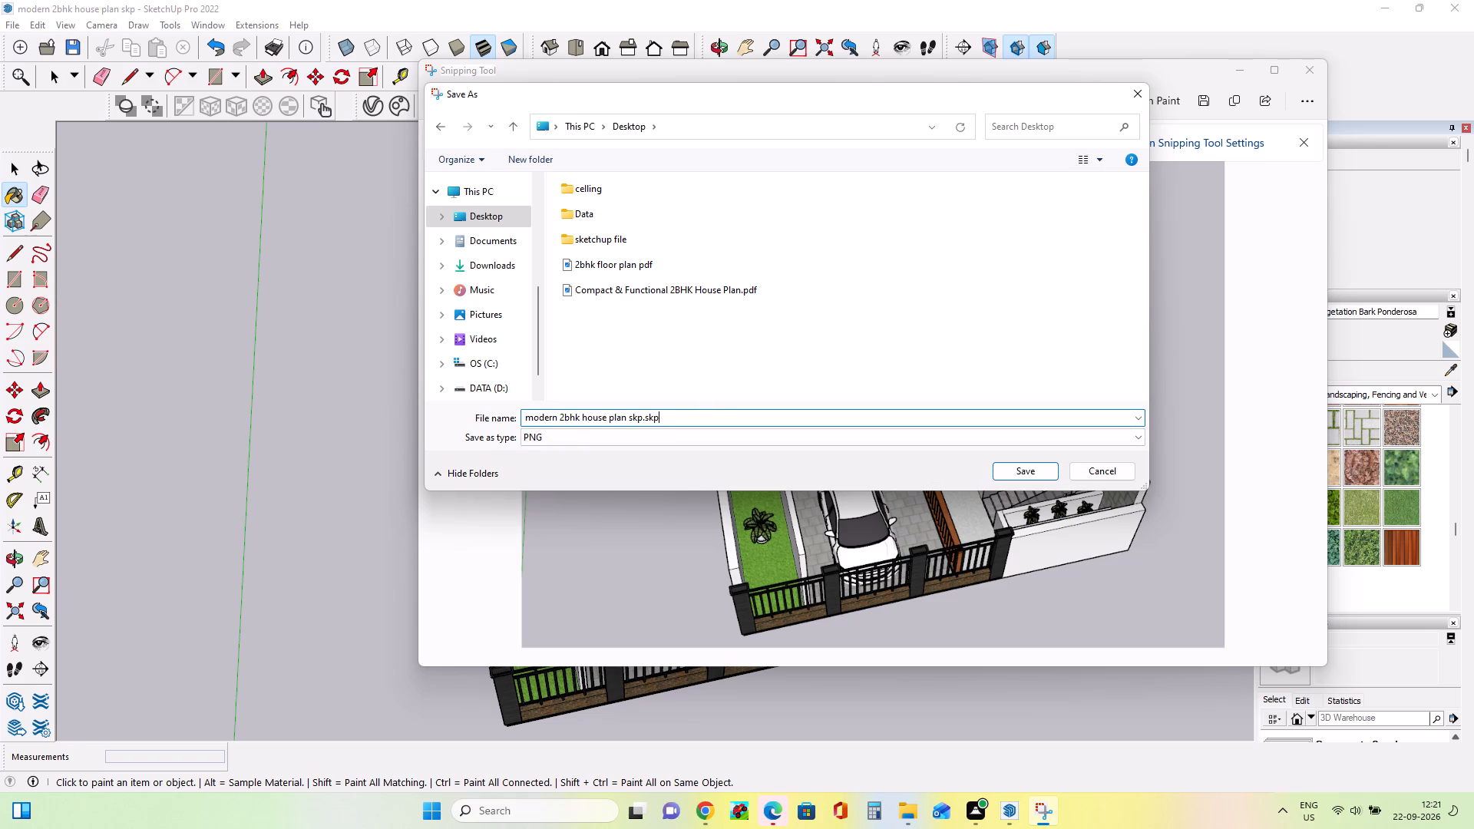
pyautogui.doubleClick(668, 418)
pyautogui.doubleClick(680, 414)
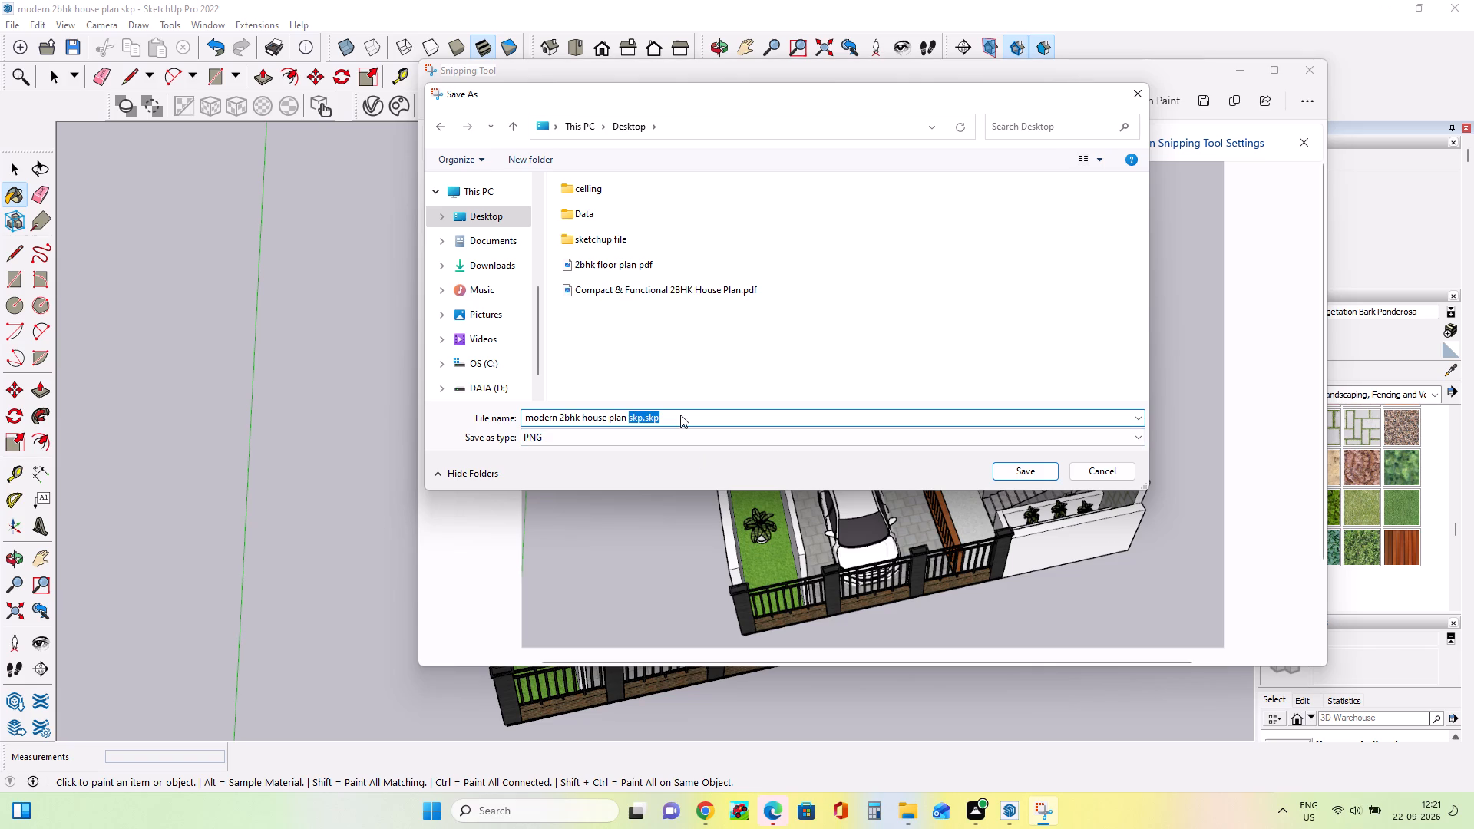
pyautogui.press('BackSpace')
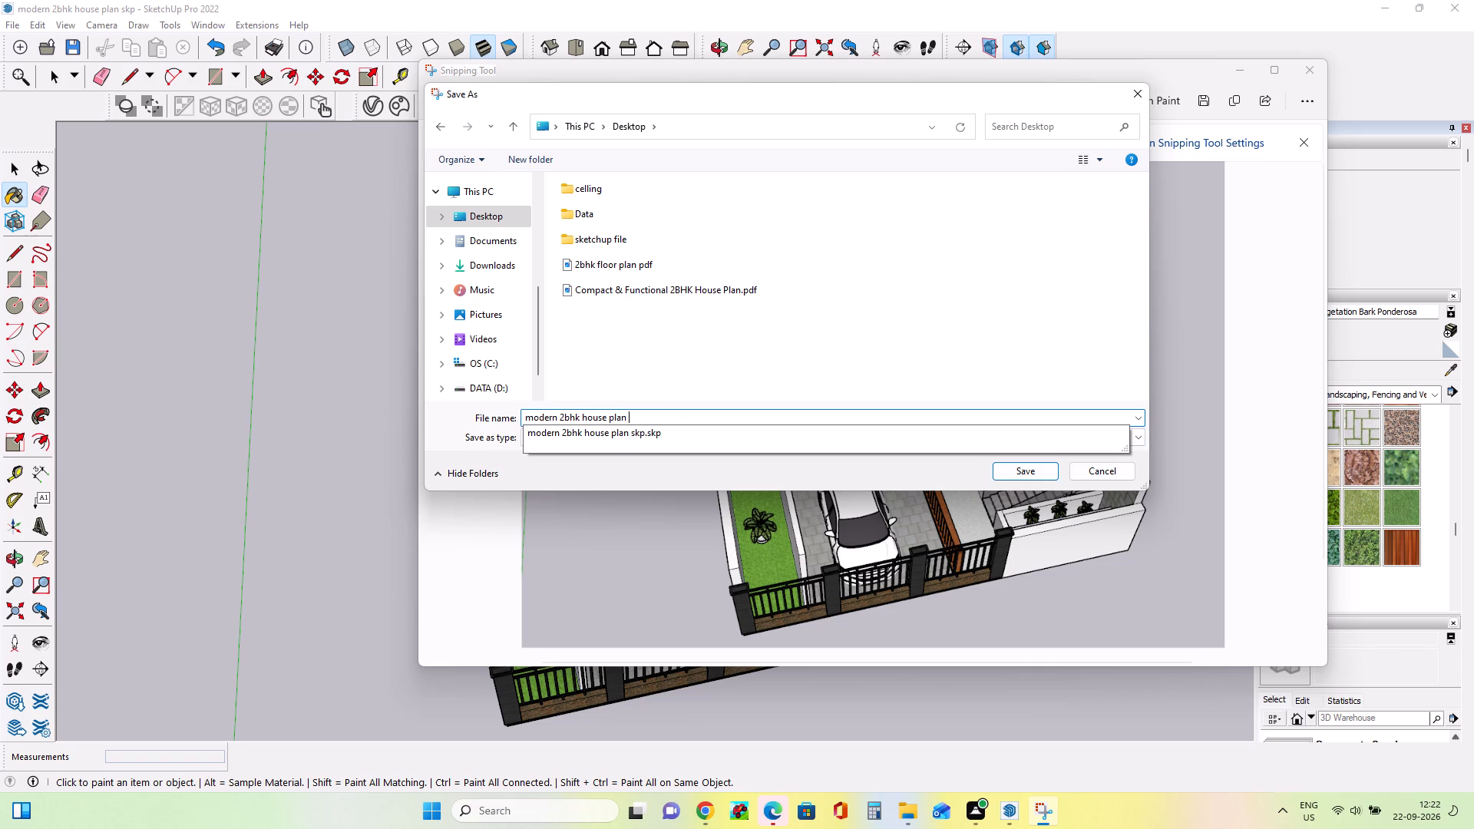
pyautogui.write('pdf')
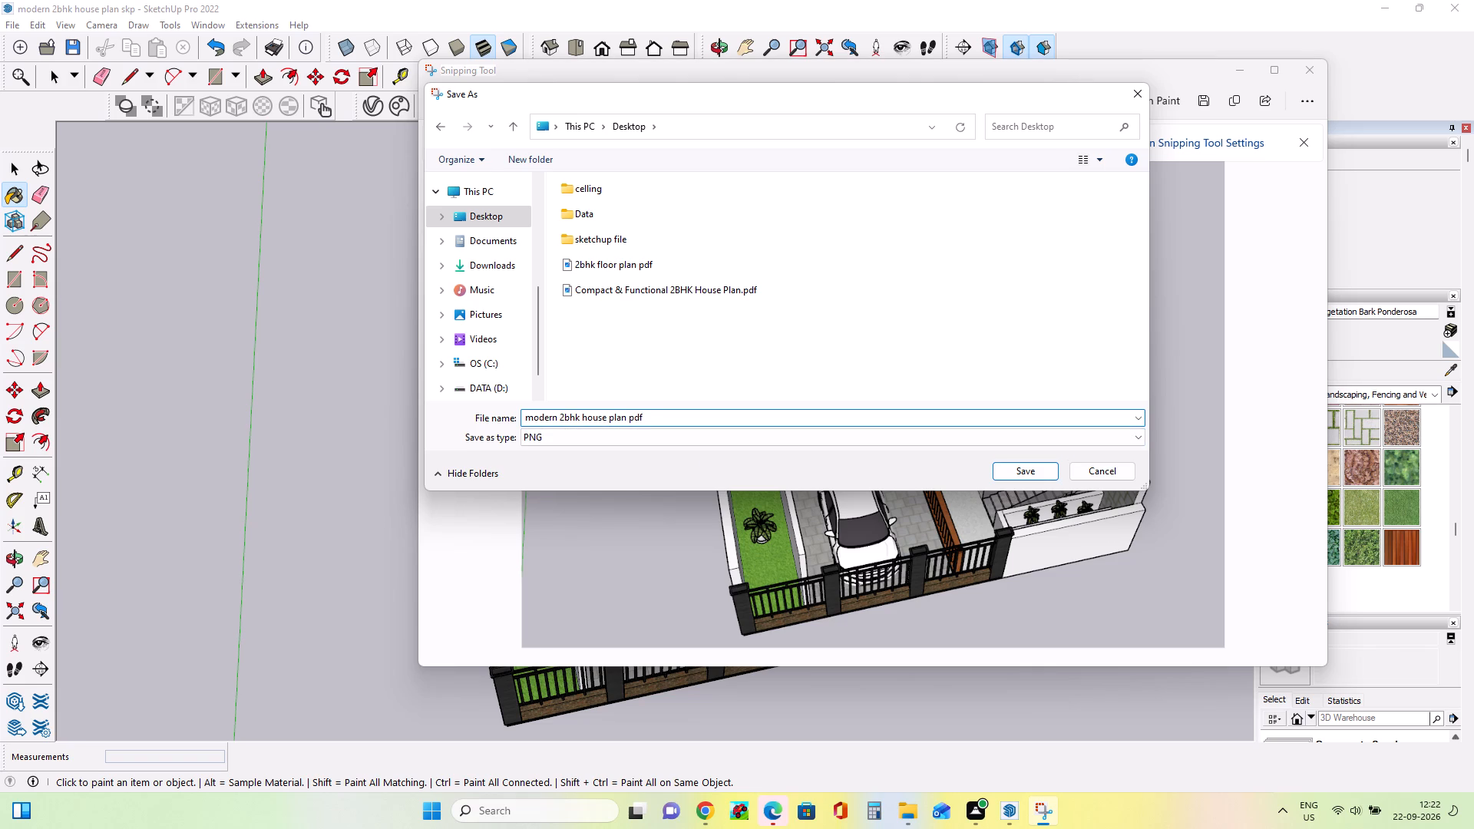
pyautogui.click(1023, 469)
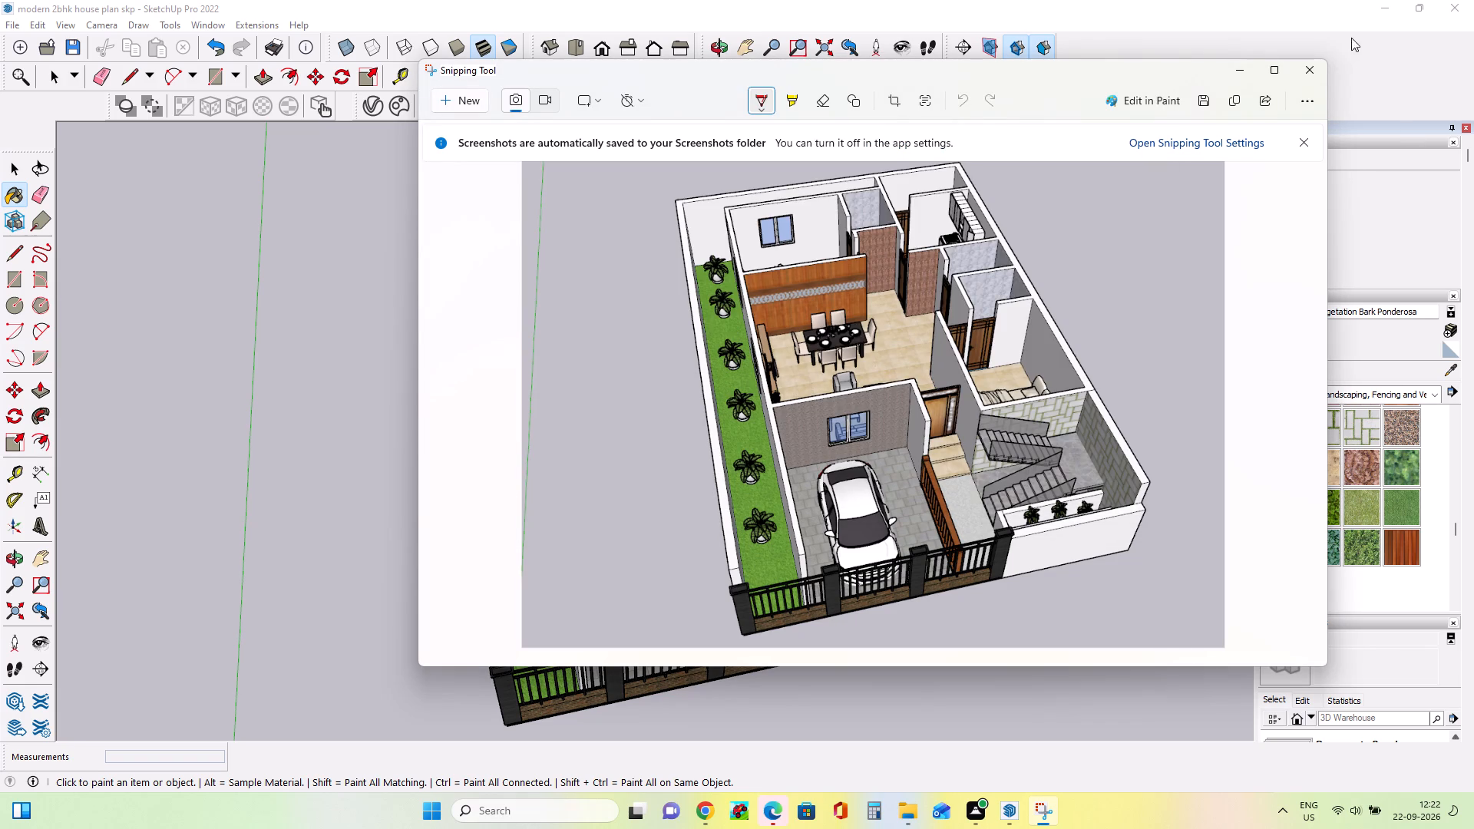
pyautogui.click(1242, 72)
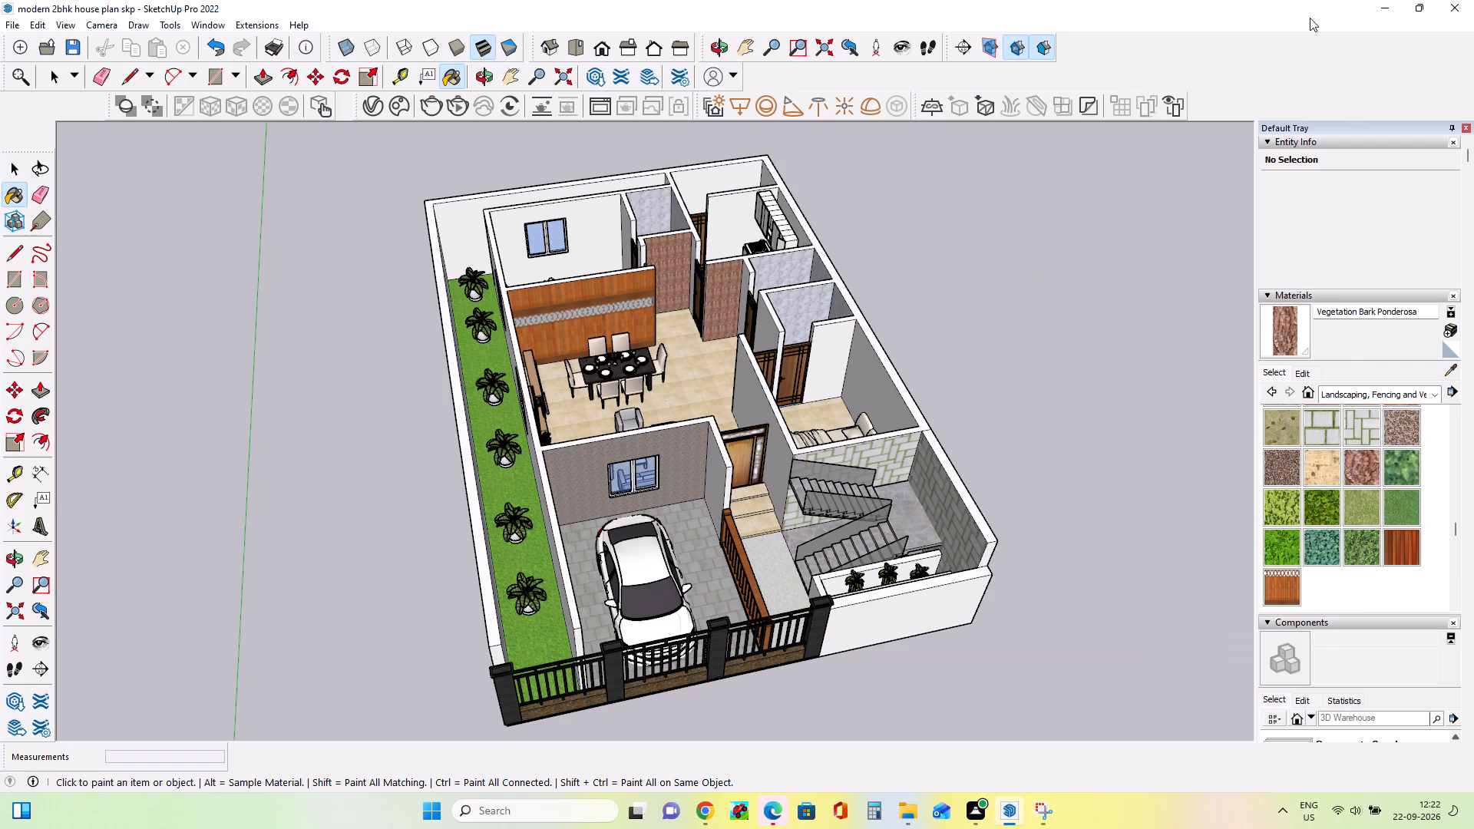